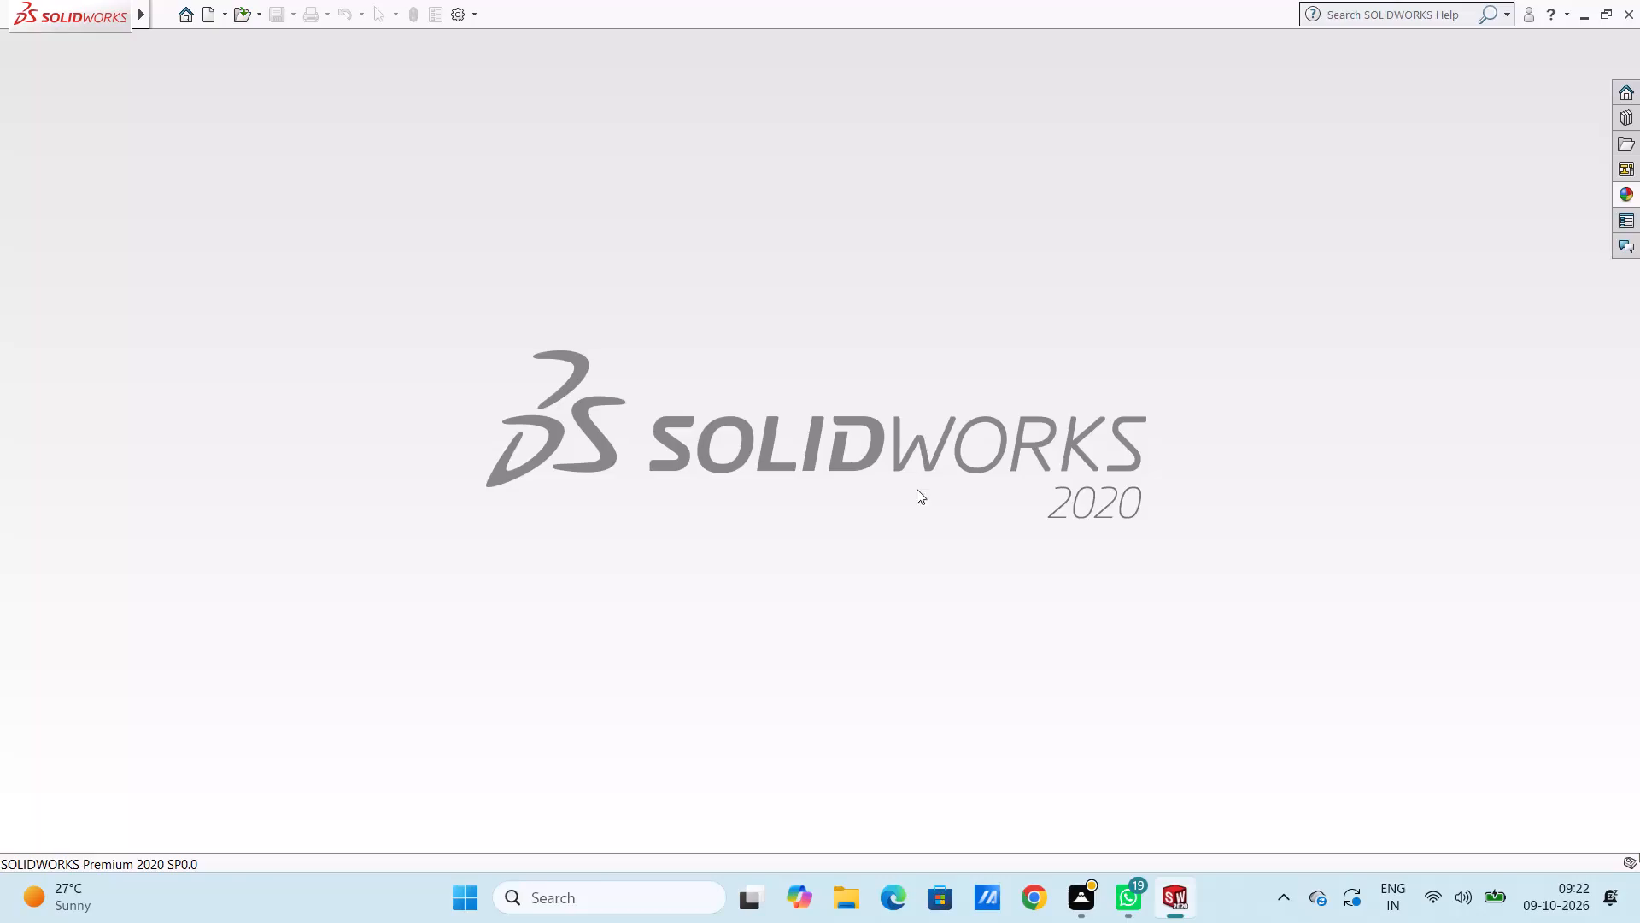
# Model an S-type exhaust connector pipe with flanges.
# Create a new part document.
pyautogui.click(206, 17)
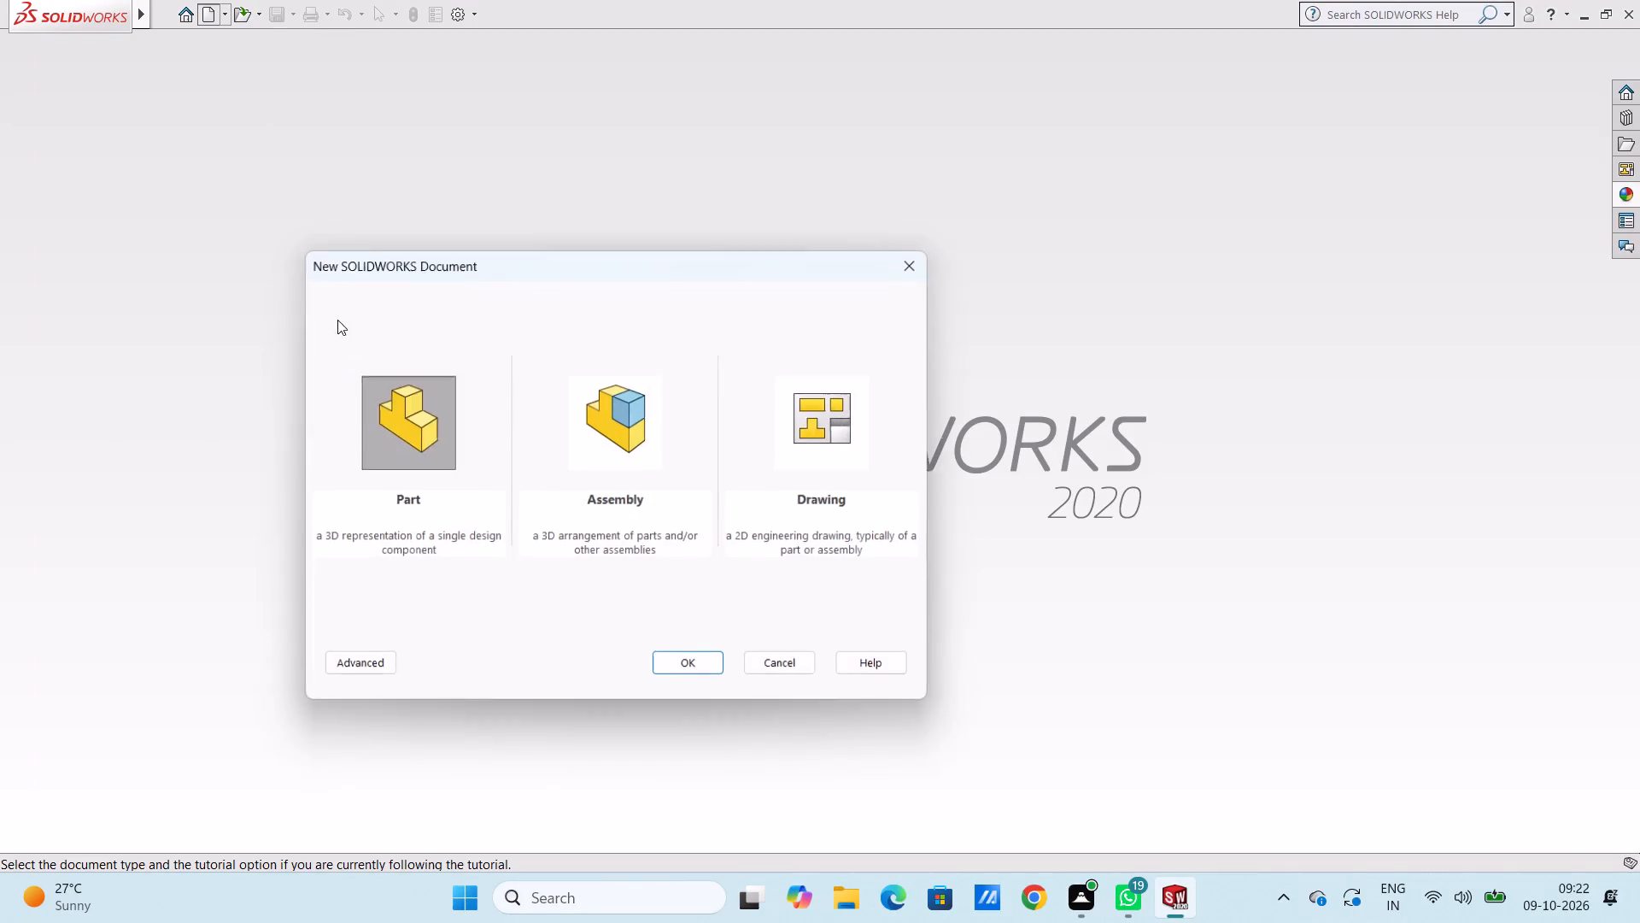
pyautogui.click(709, 675)
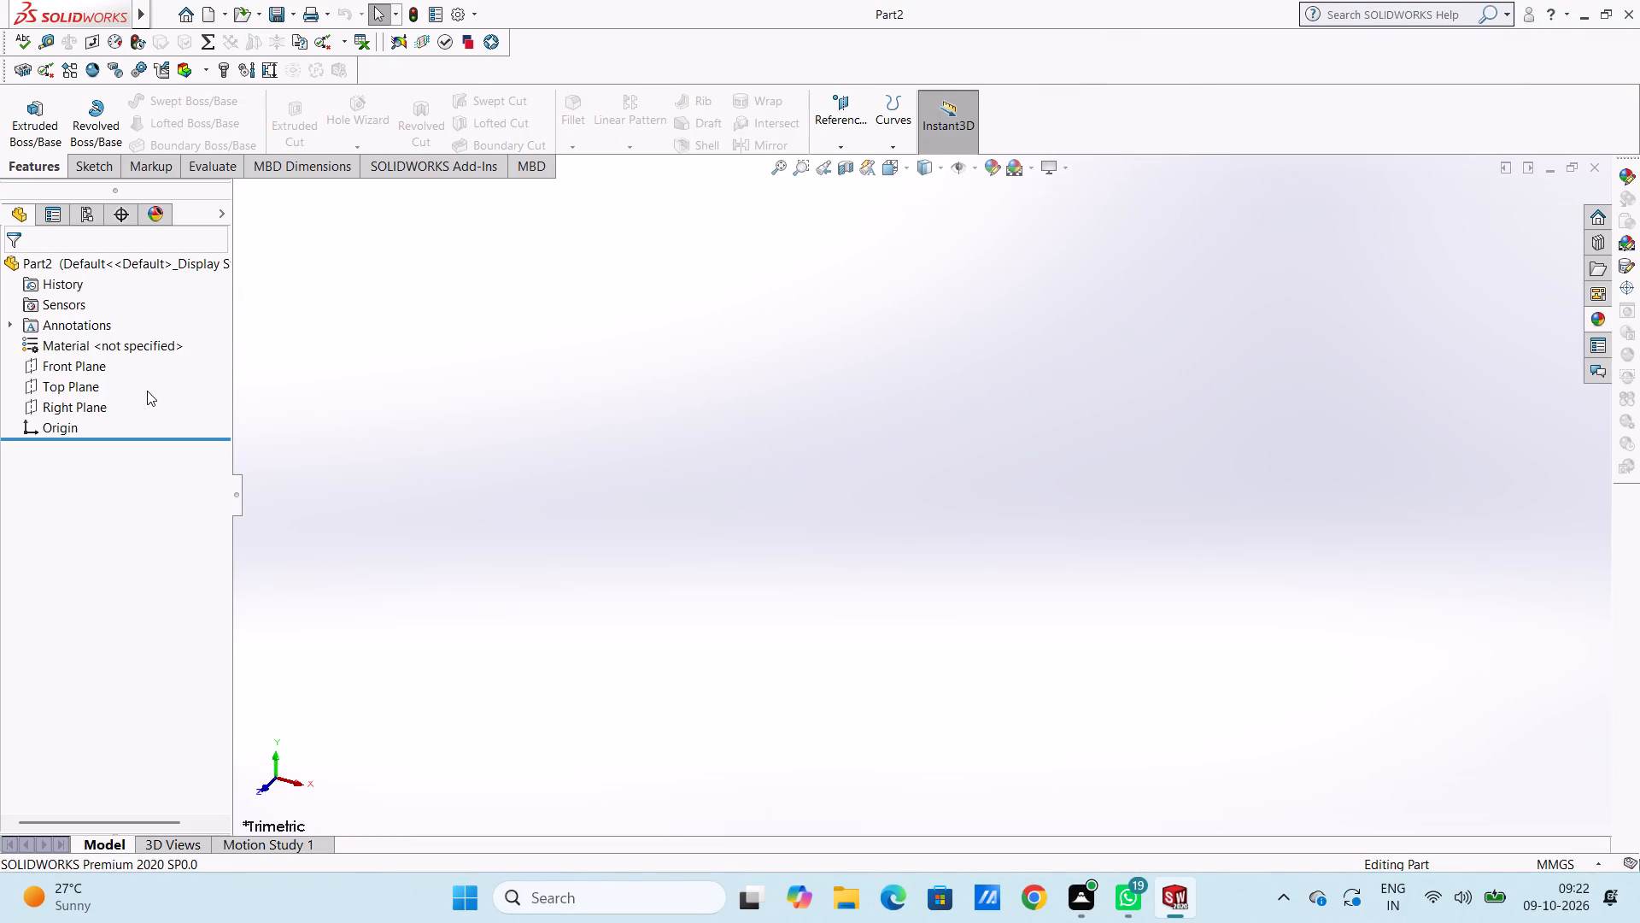
# Open a new sketch on the Top Plane.
pyautogui.click(78, 388)
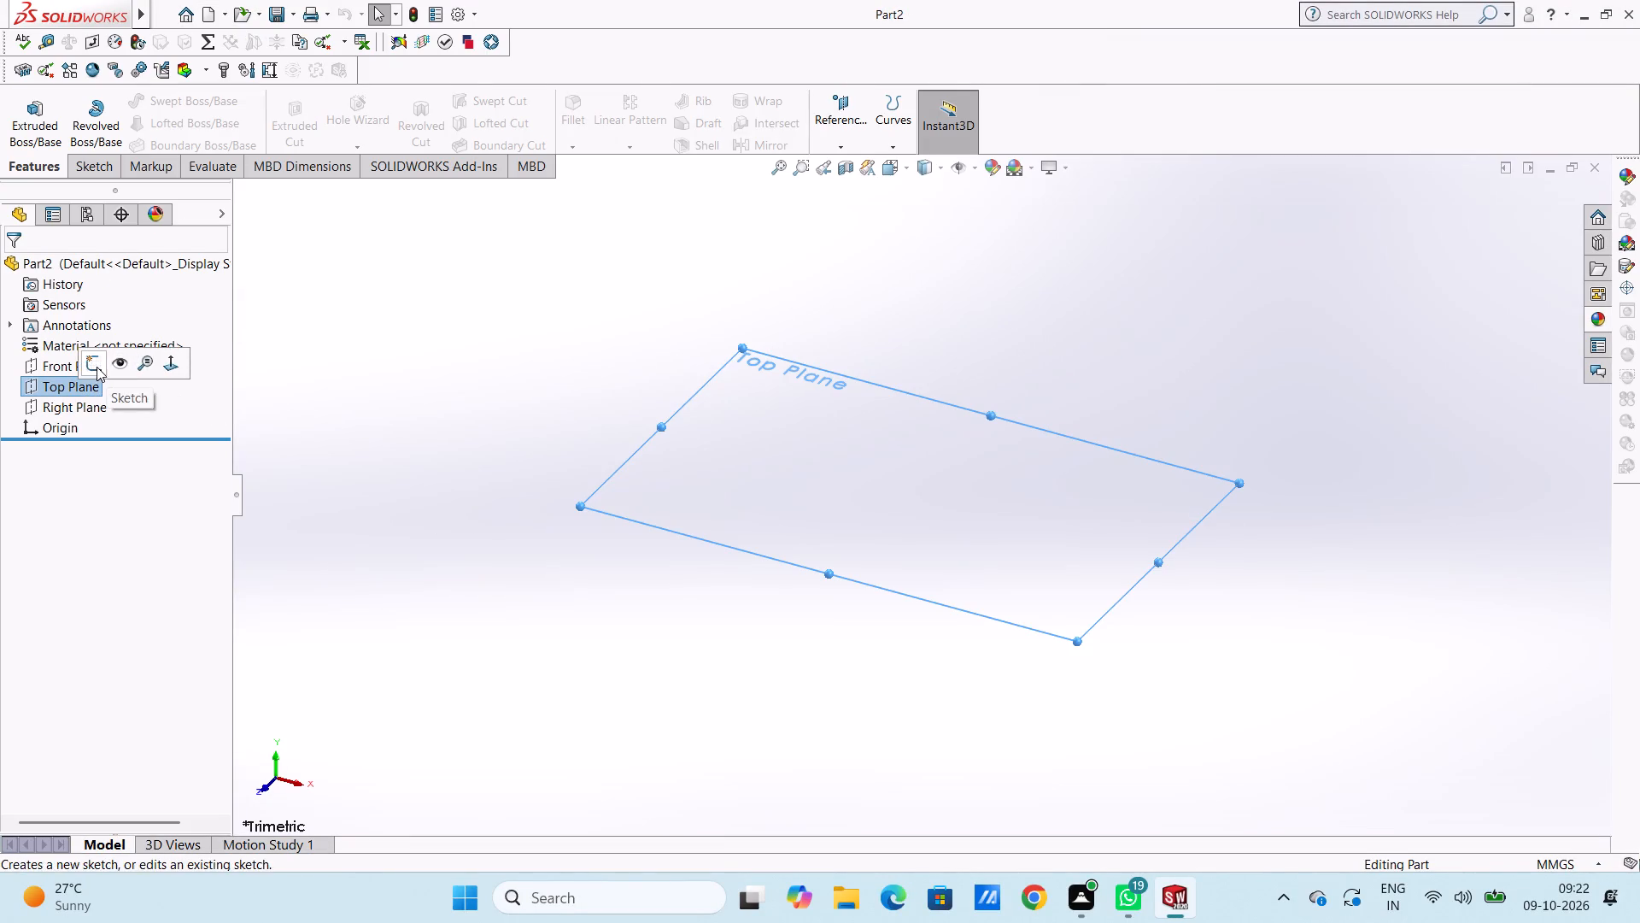
pyautogui.click(96, 367)
pyautogui.click(495, 400)
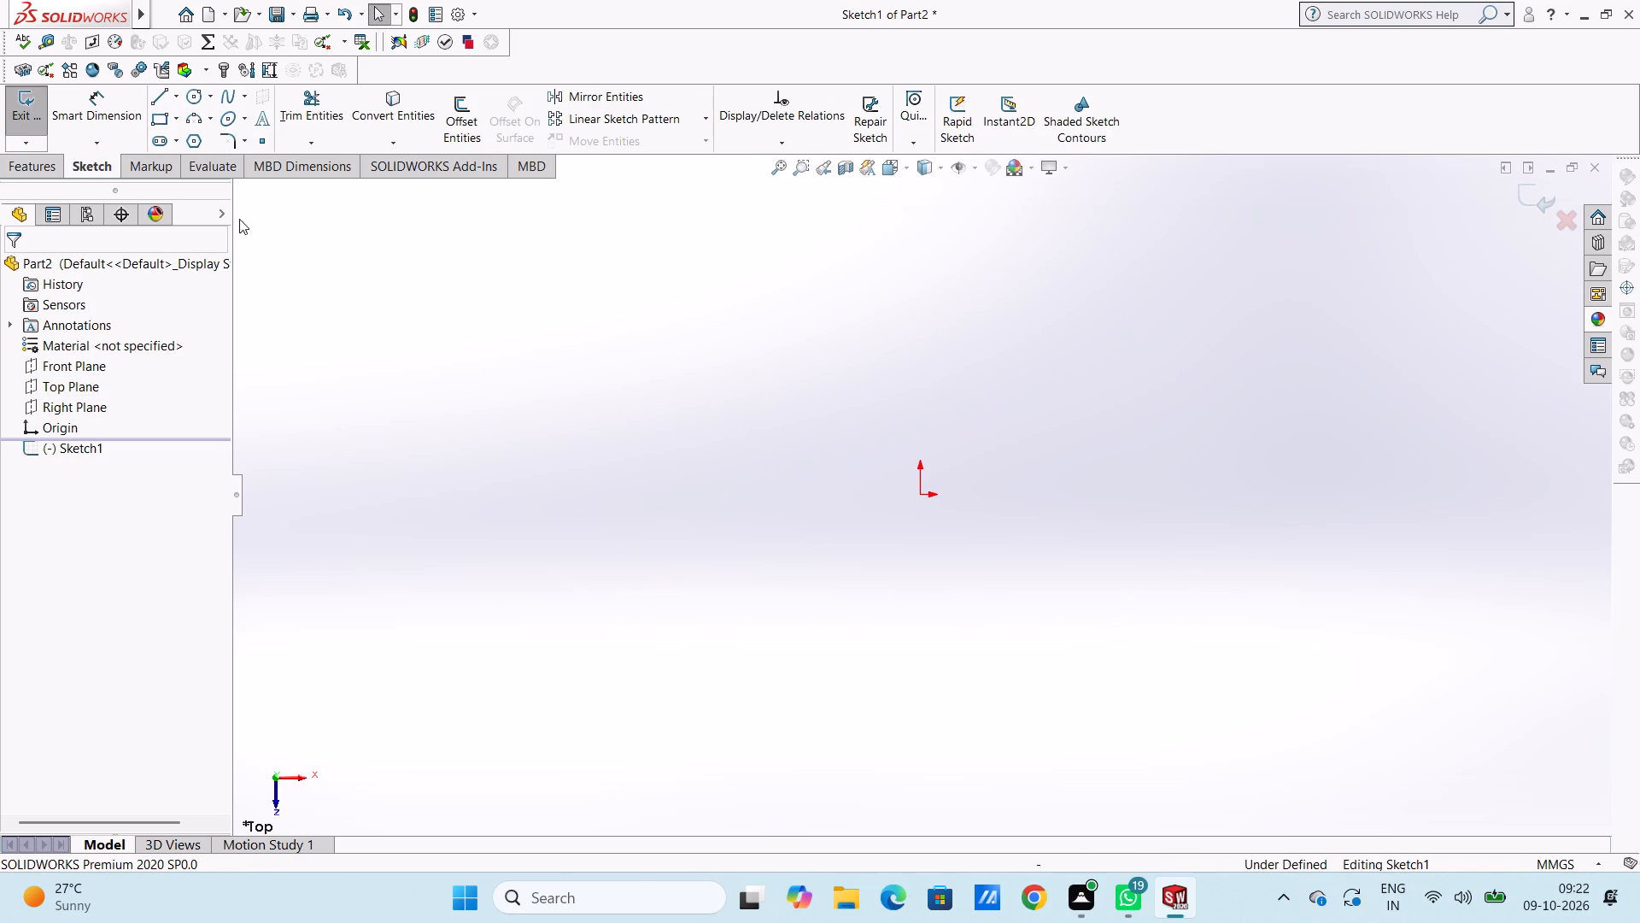
# Sketch a center rectangle from the origin, 200 mm high and 200 mm wide.
pyautogui.click(174, 121)
pyautogui.click(170, 167)
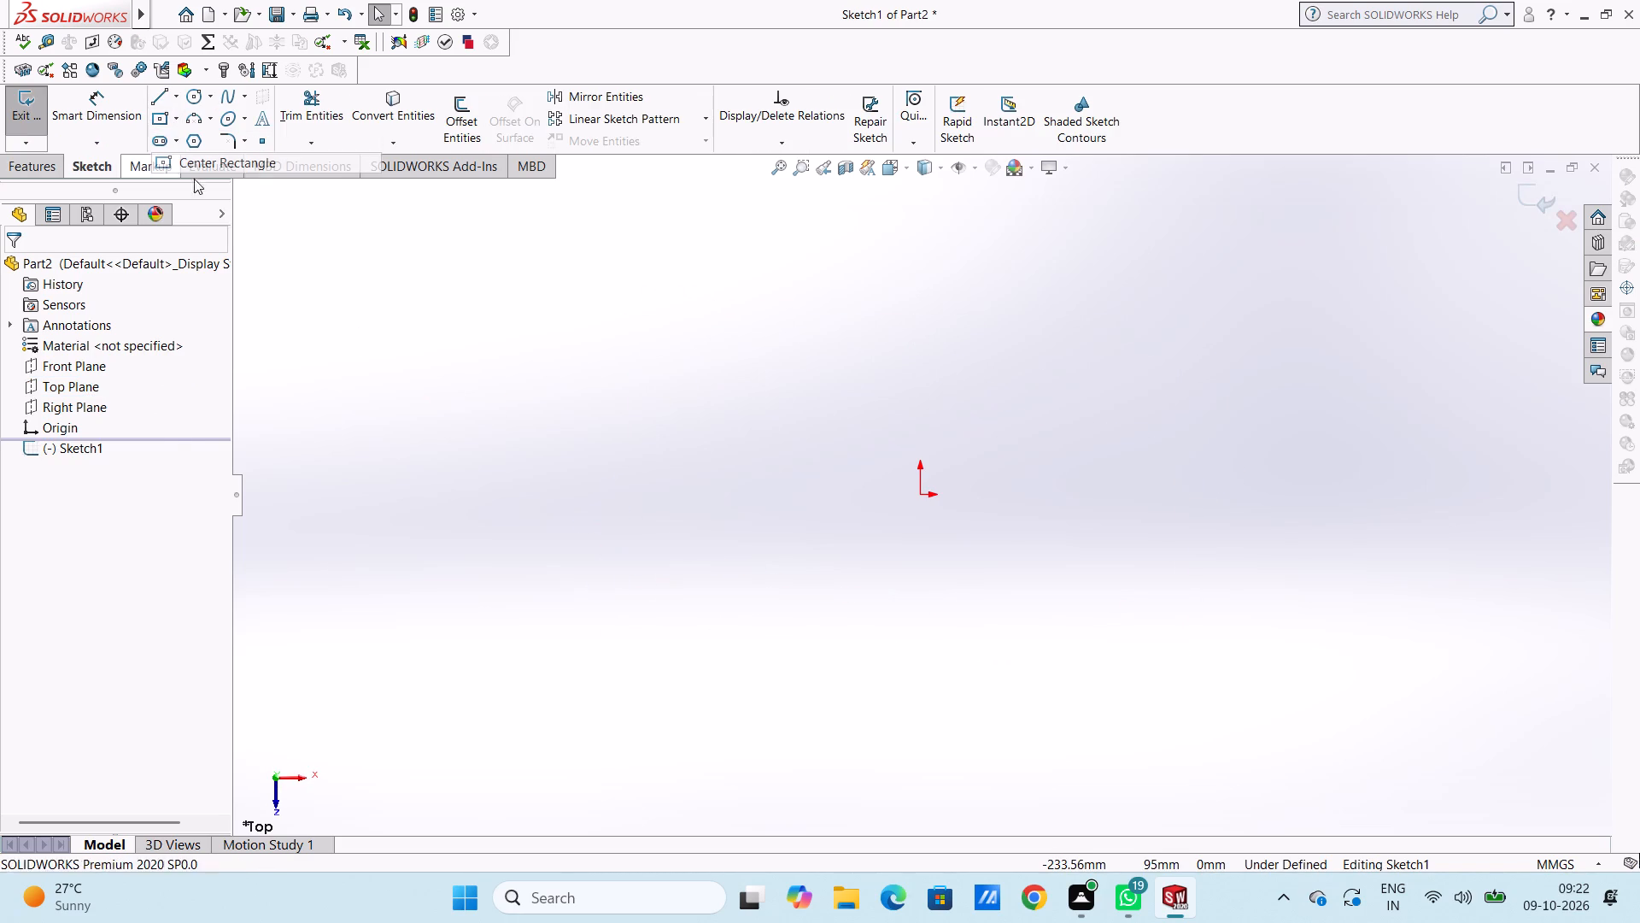
pyautogui.scroll(-1, 954, 510)
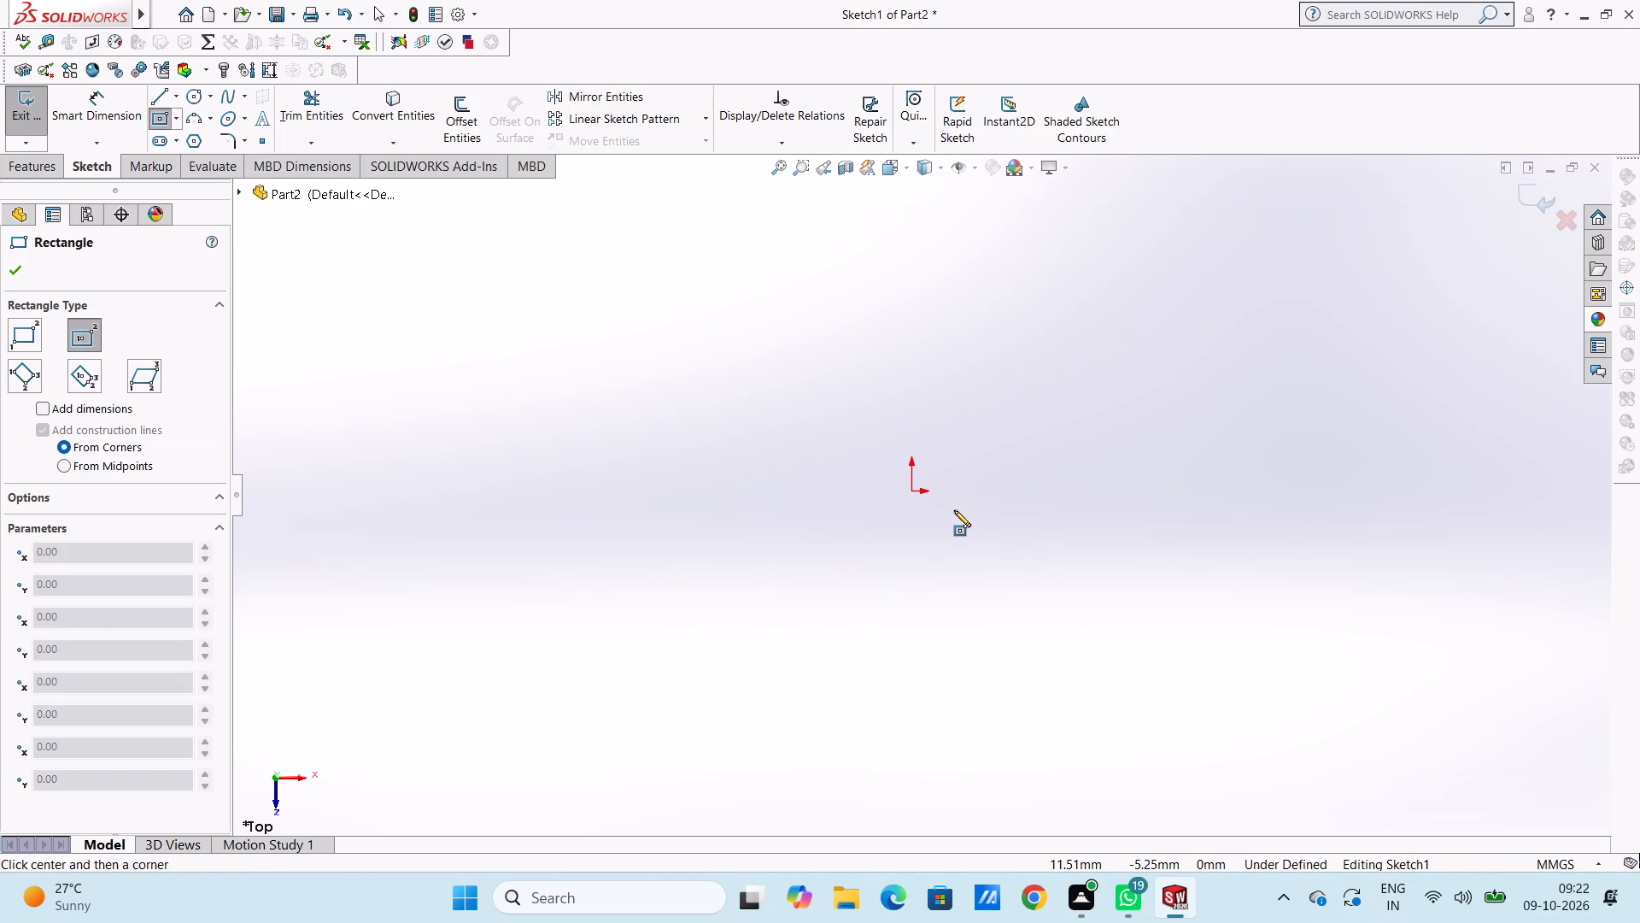
pyautogui.scroll(-1, 925, 504)
pyautogui.click(907, 491)
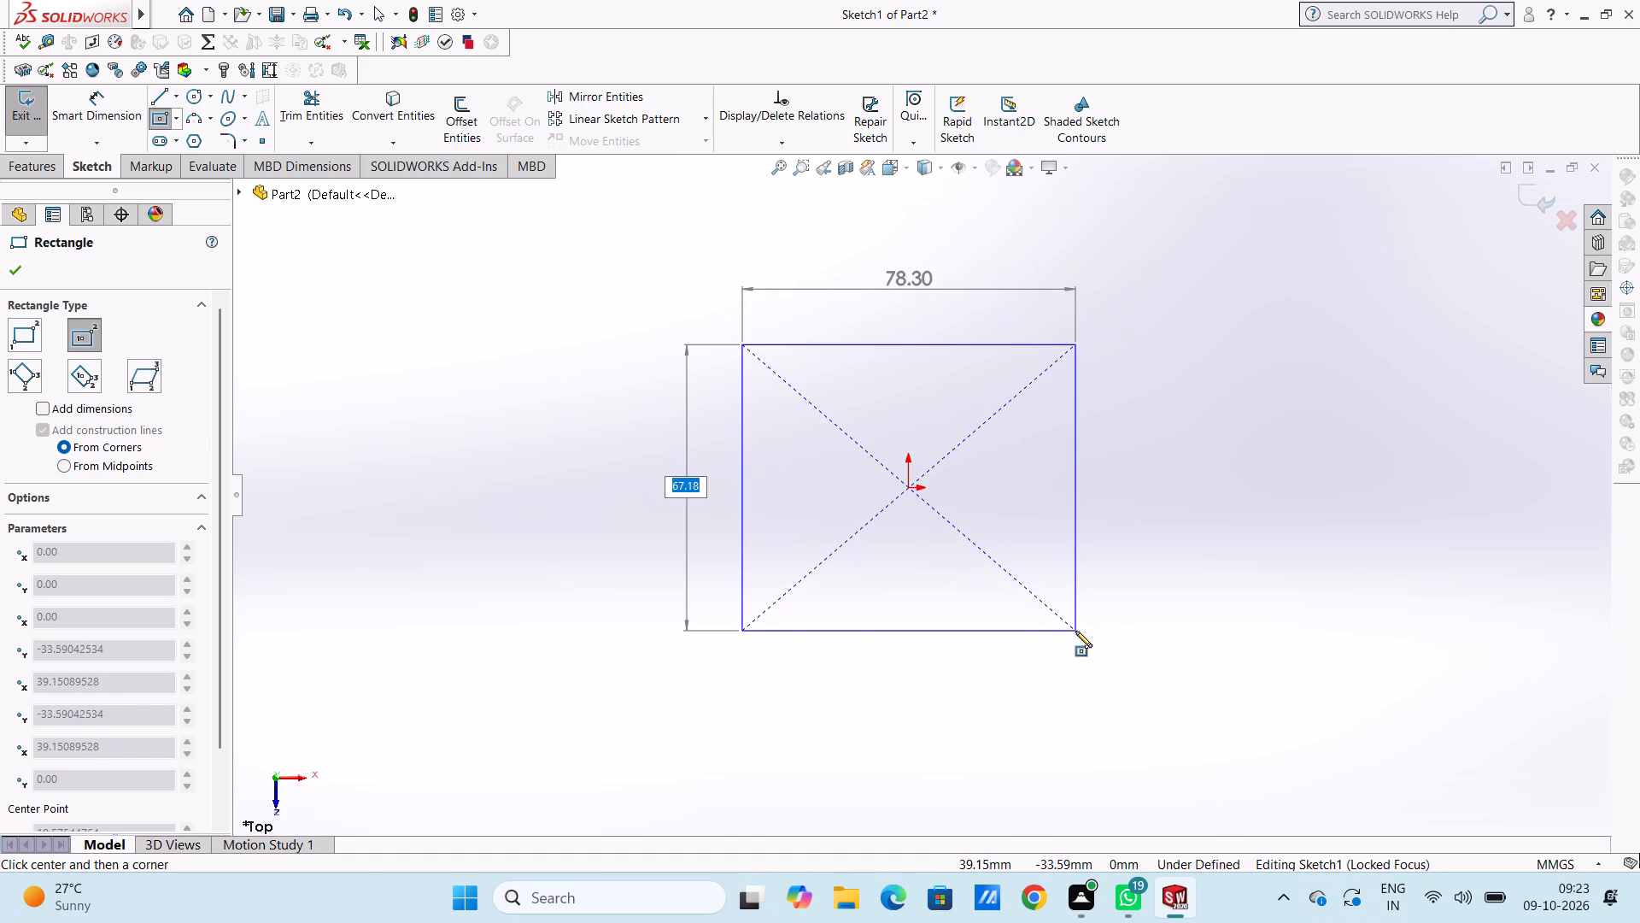
pyautogui.write('200')
pyautogui.press('Return')
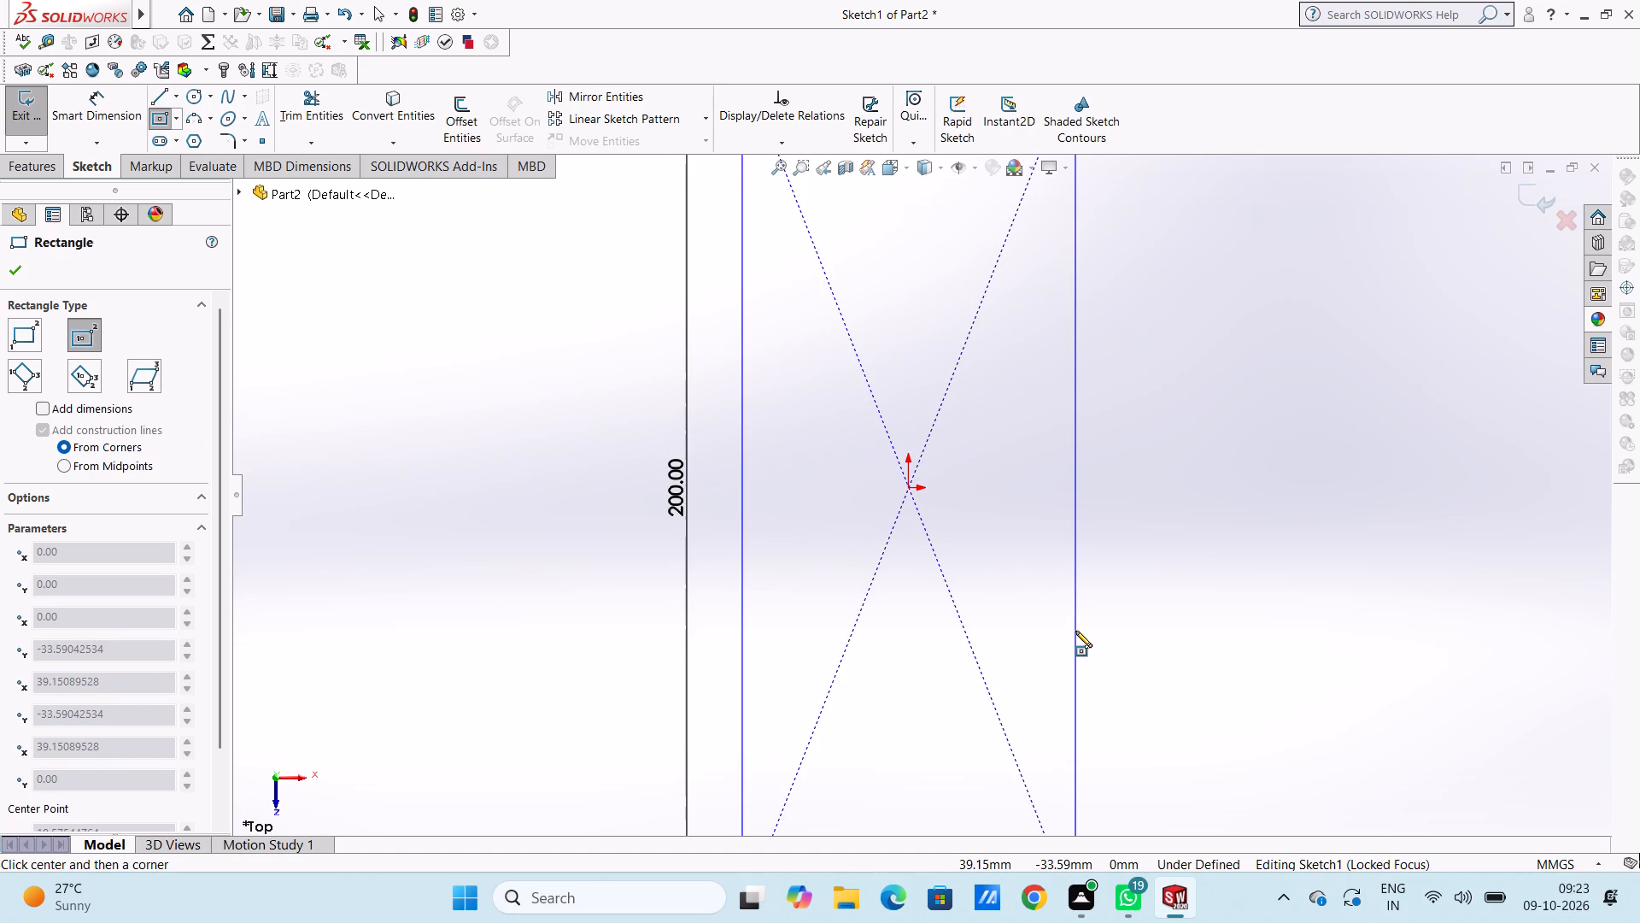
pyautogui.scroll(10, 1075, 631)
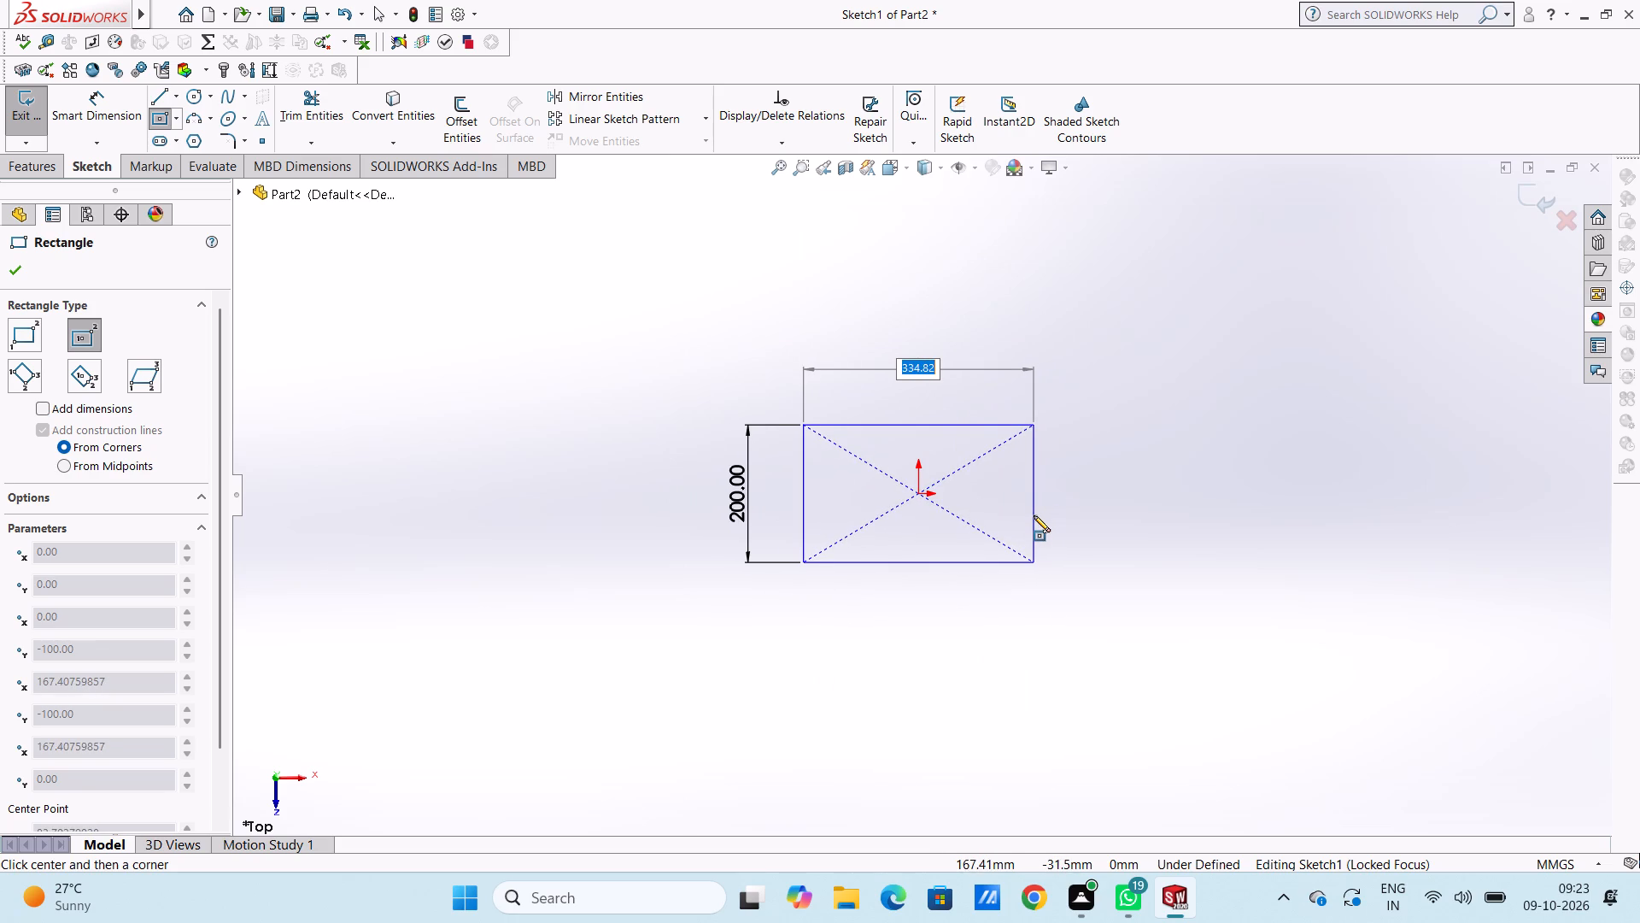
pyautogui.write('200')
pyautogui.press('Return')
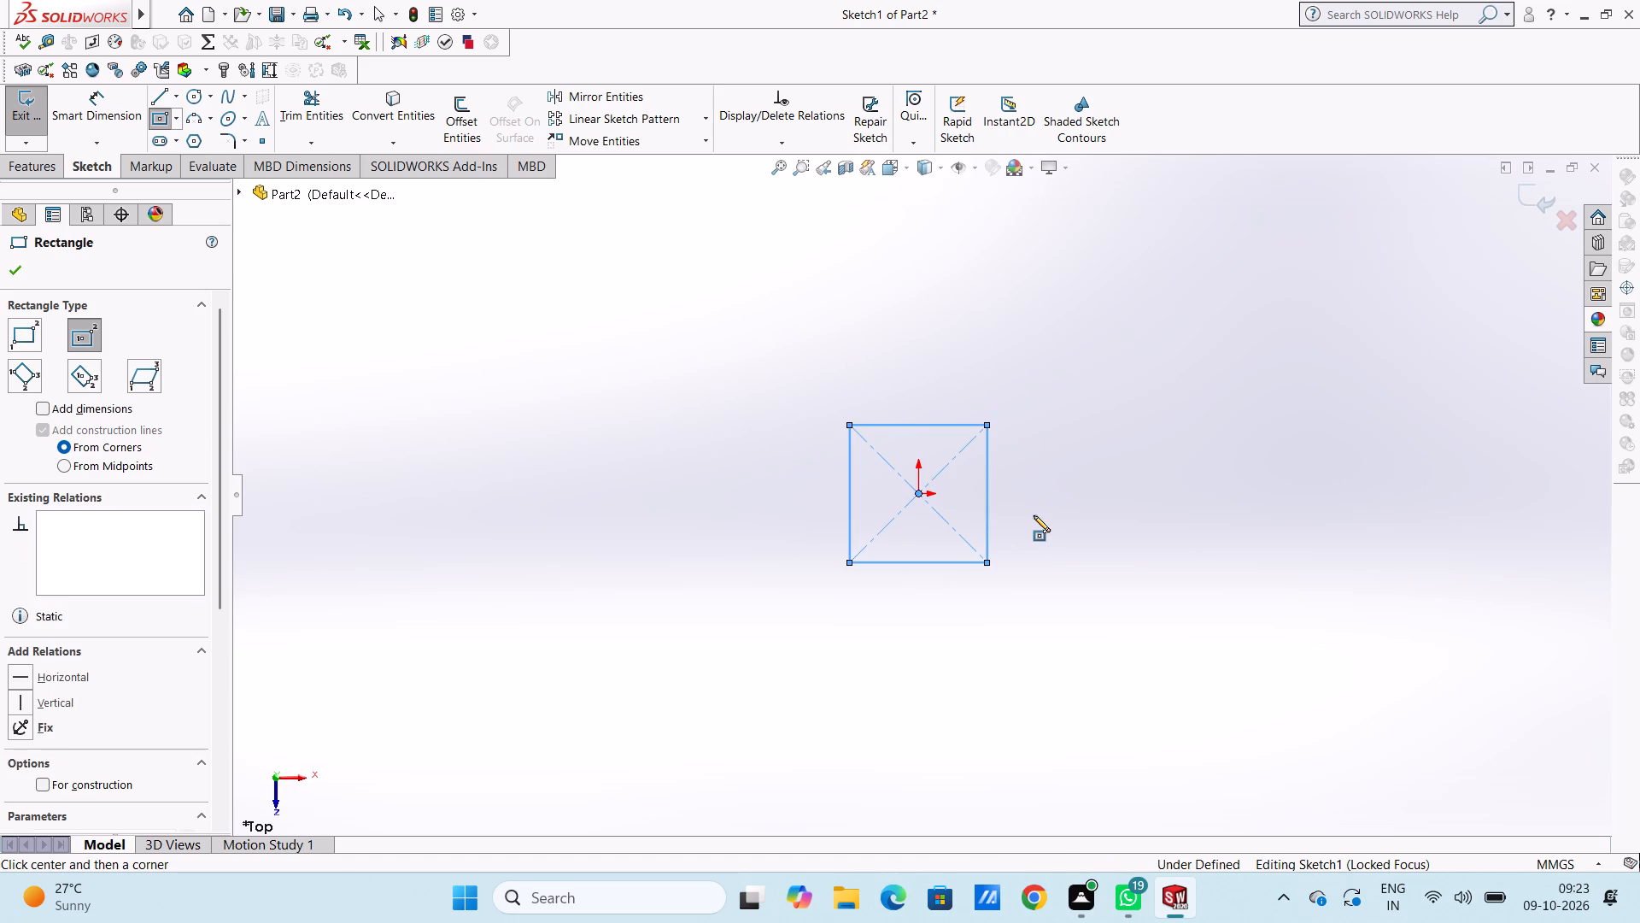
pyautogui.click(28, 268)
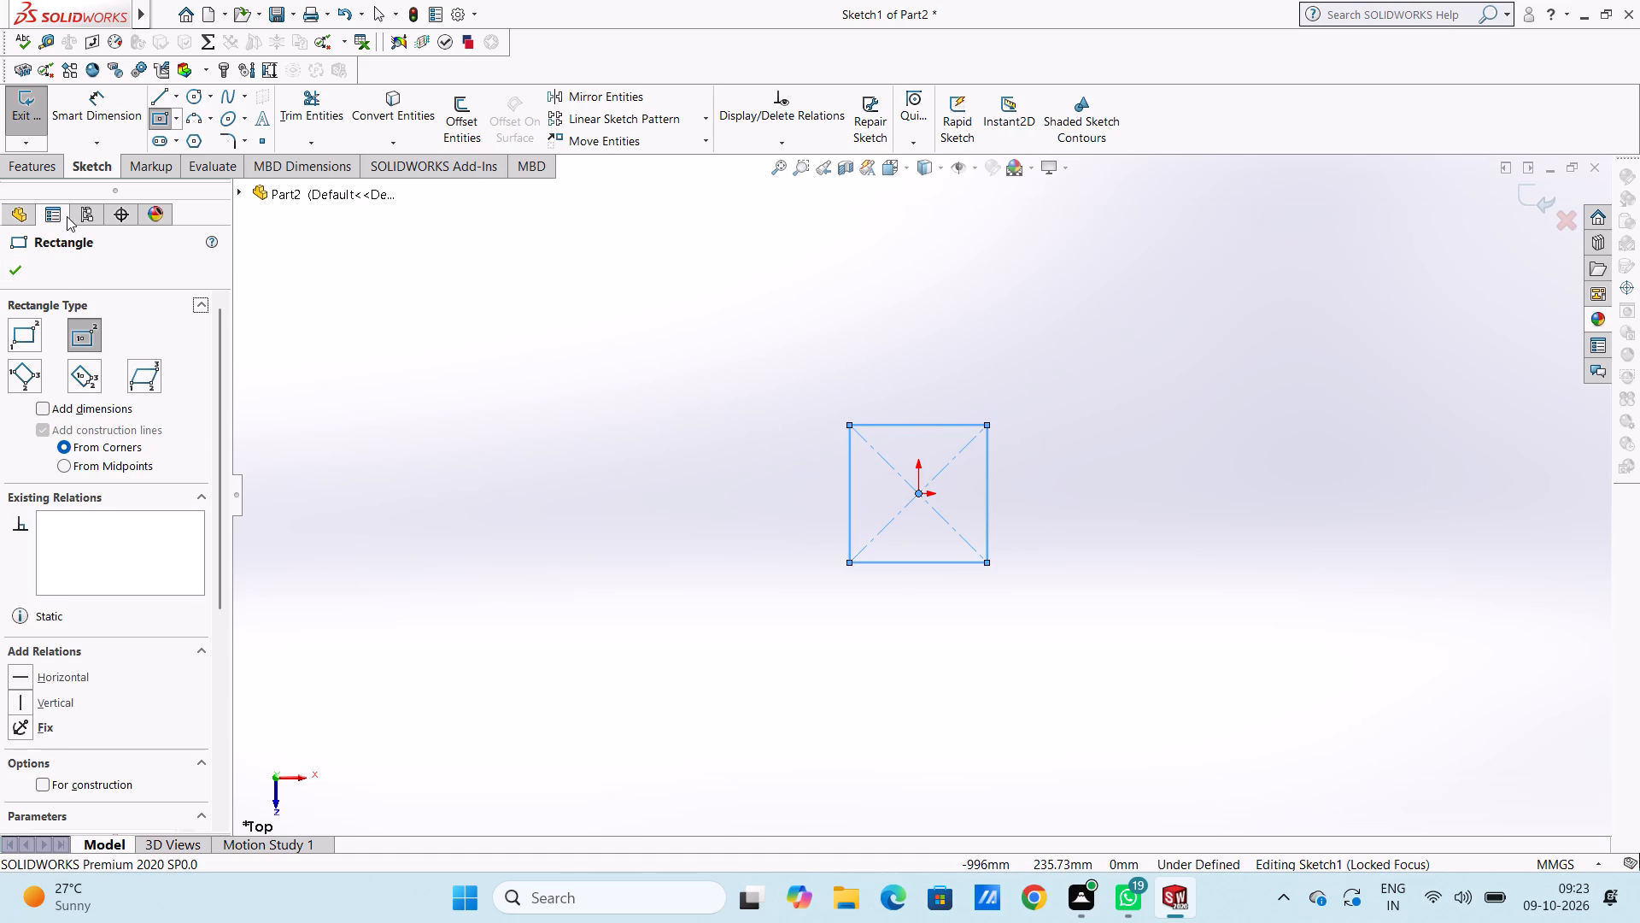
pyautogui.click(11, 271)
# Dimension the length of the square's left side, placing the dimension well outside the profile.
pyautogui.click(100, 108)
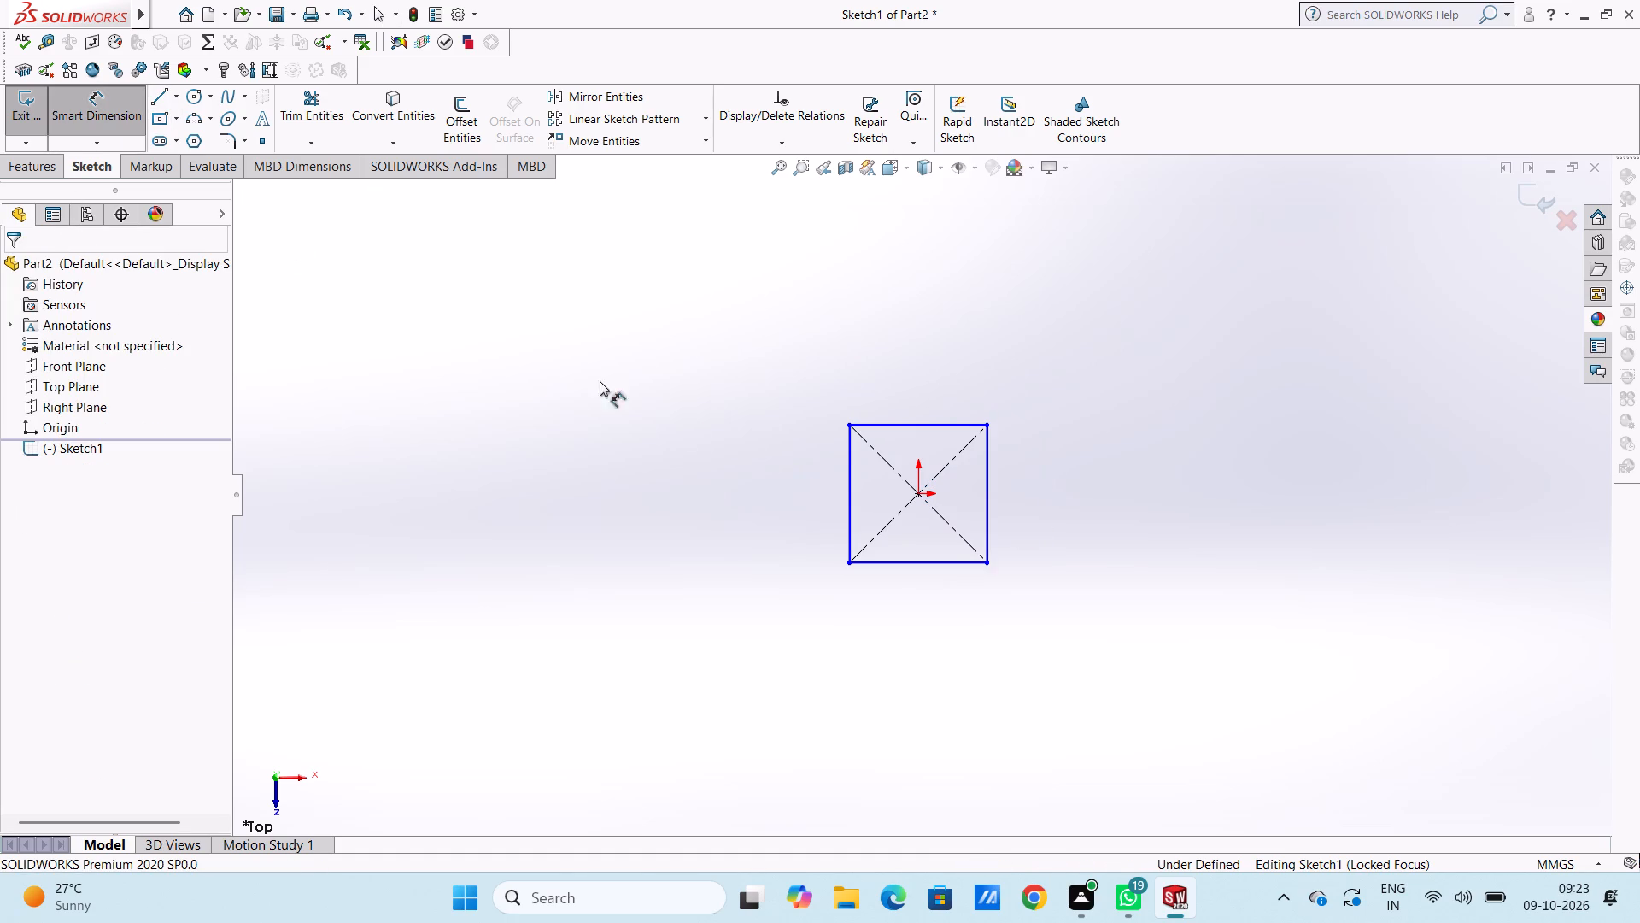
pyautogui.click(849, 485)
pyautogui.click(541, 461)
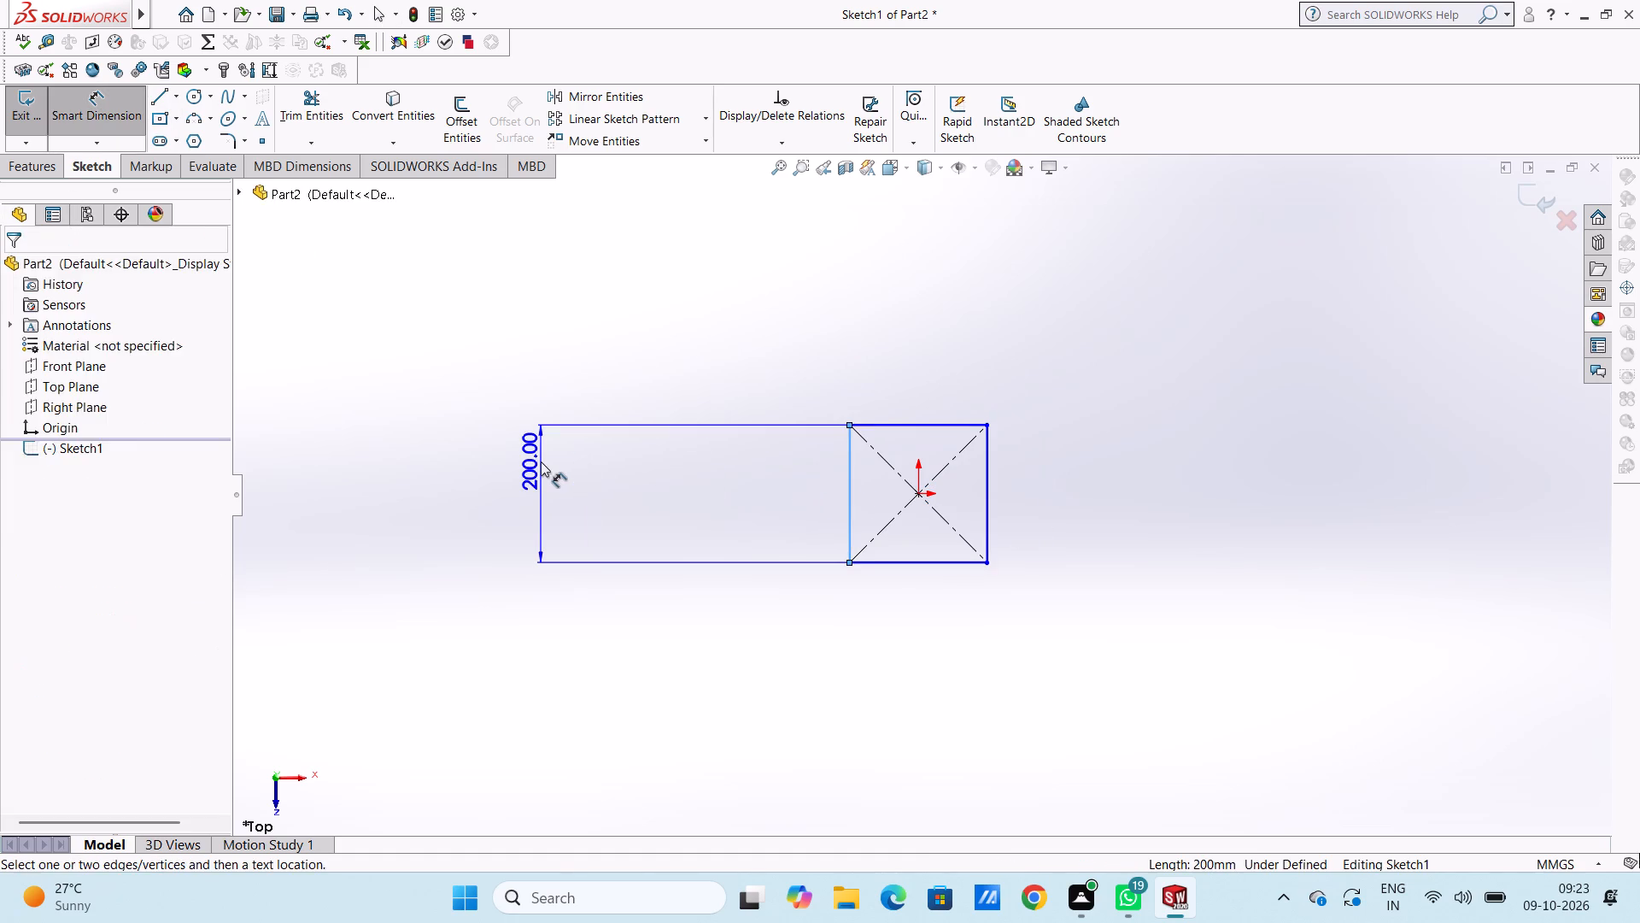
pyautogui.click(452, 425)
pyautogui.click(464, 434)
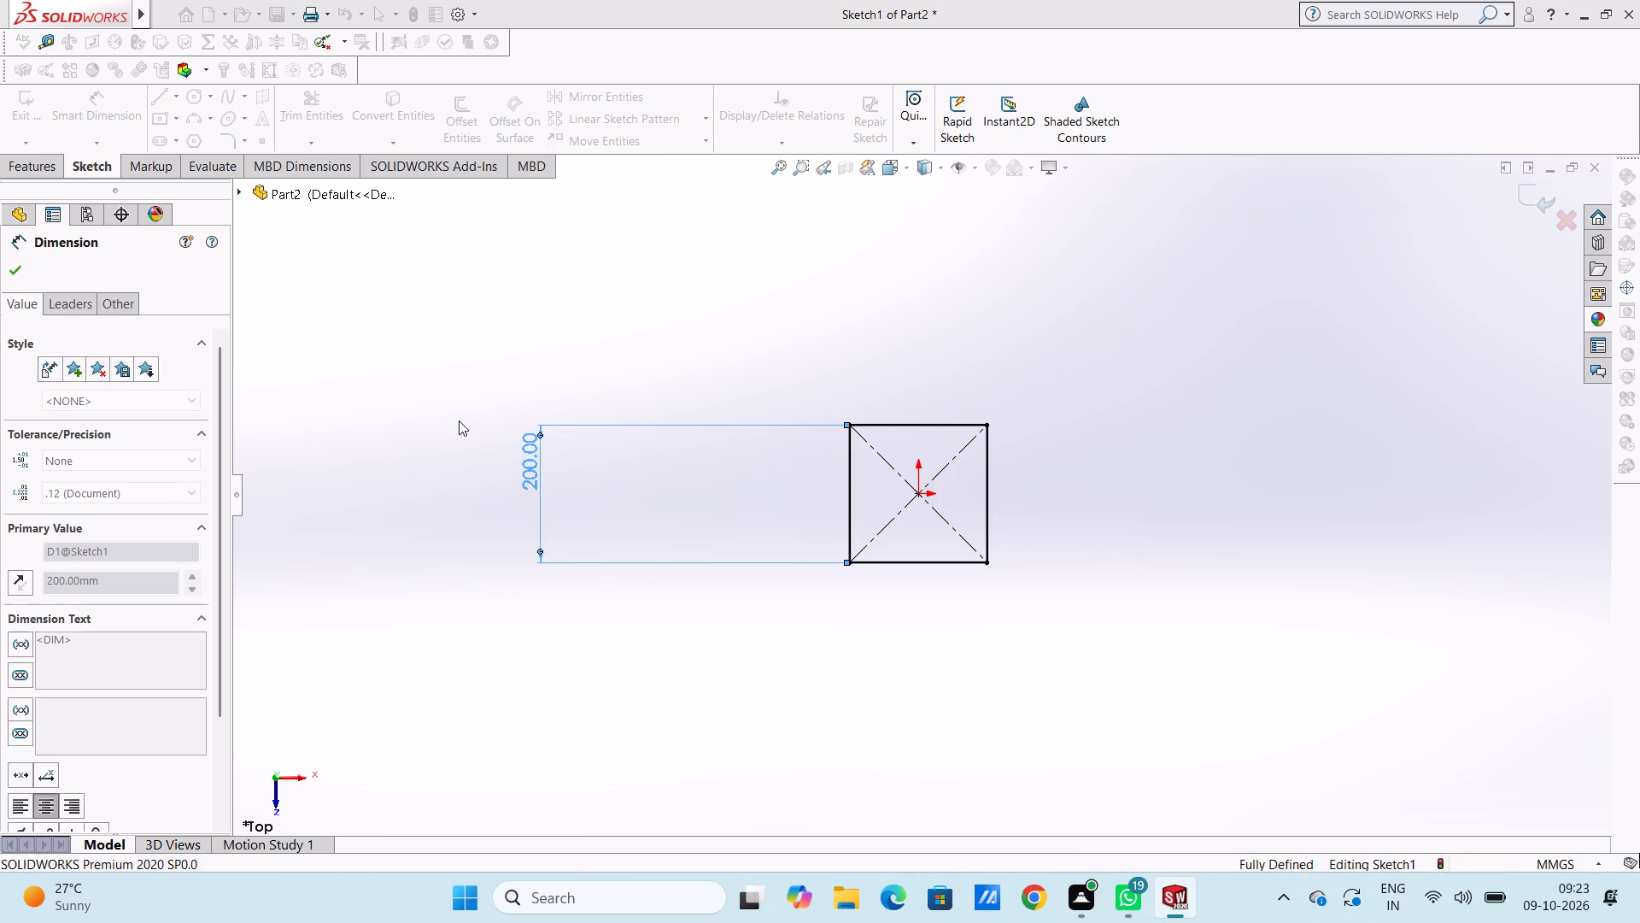
pyautogui.click(459, 420)
# Round all four corners of the square with 30 mm sketch fillets, keeping constrained corners.
pyautogui.click(227, 136)
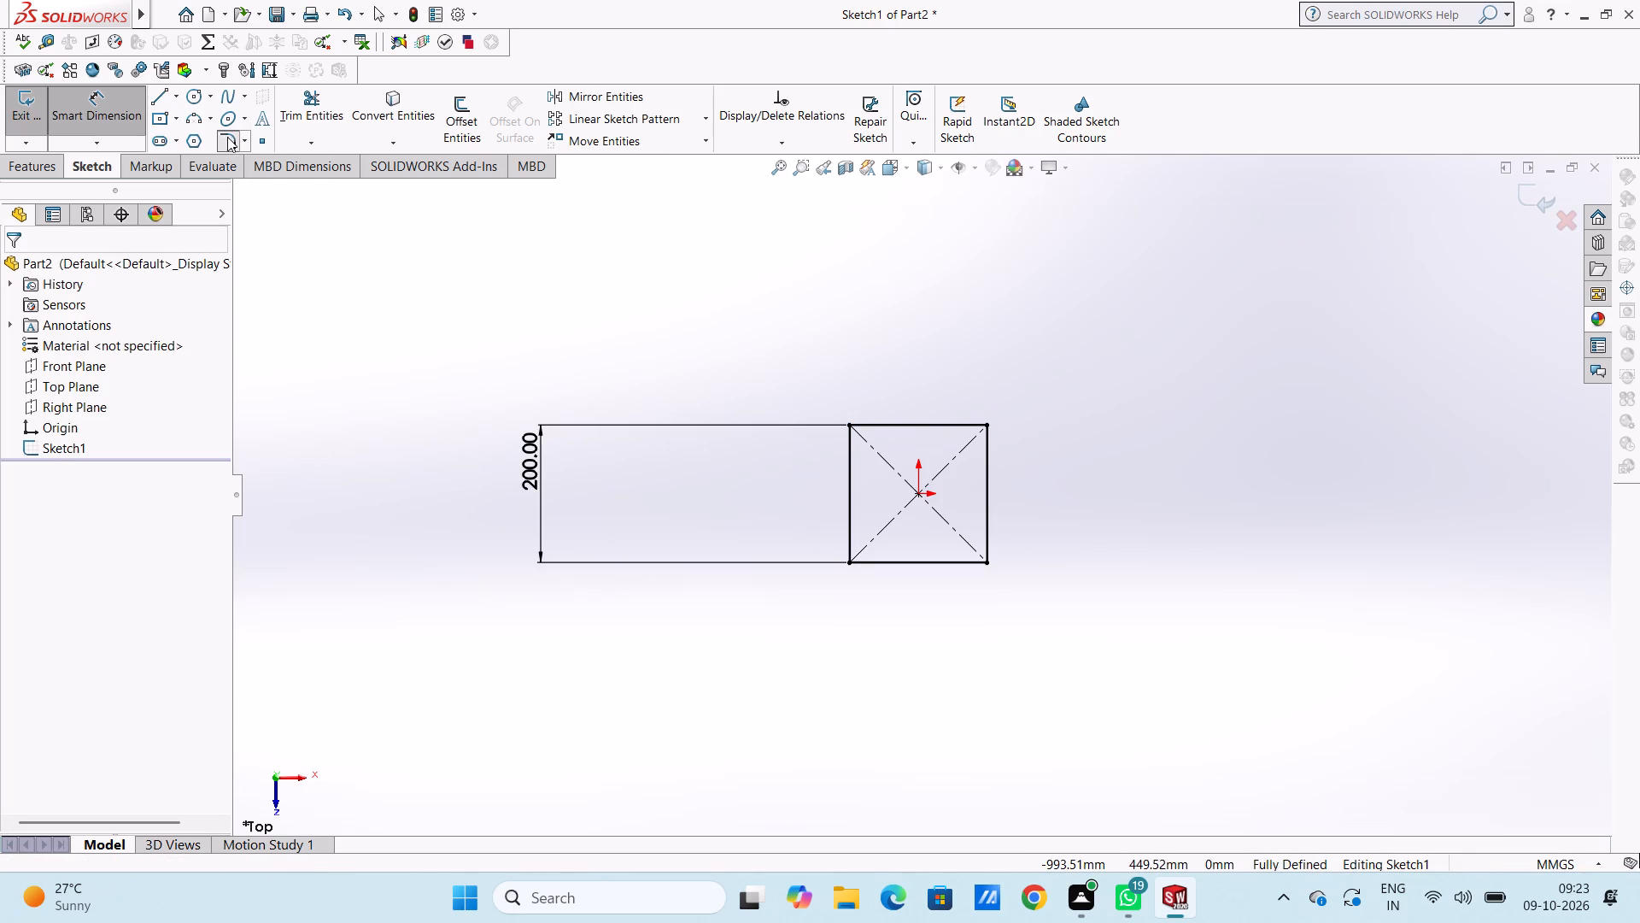
pyautogui.scroll(-2, 1018, 455)
pyautogui.scroll(-3, 853, 392)
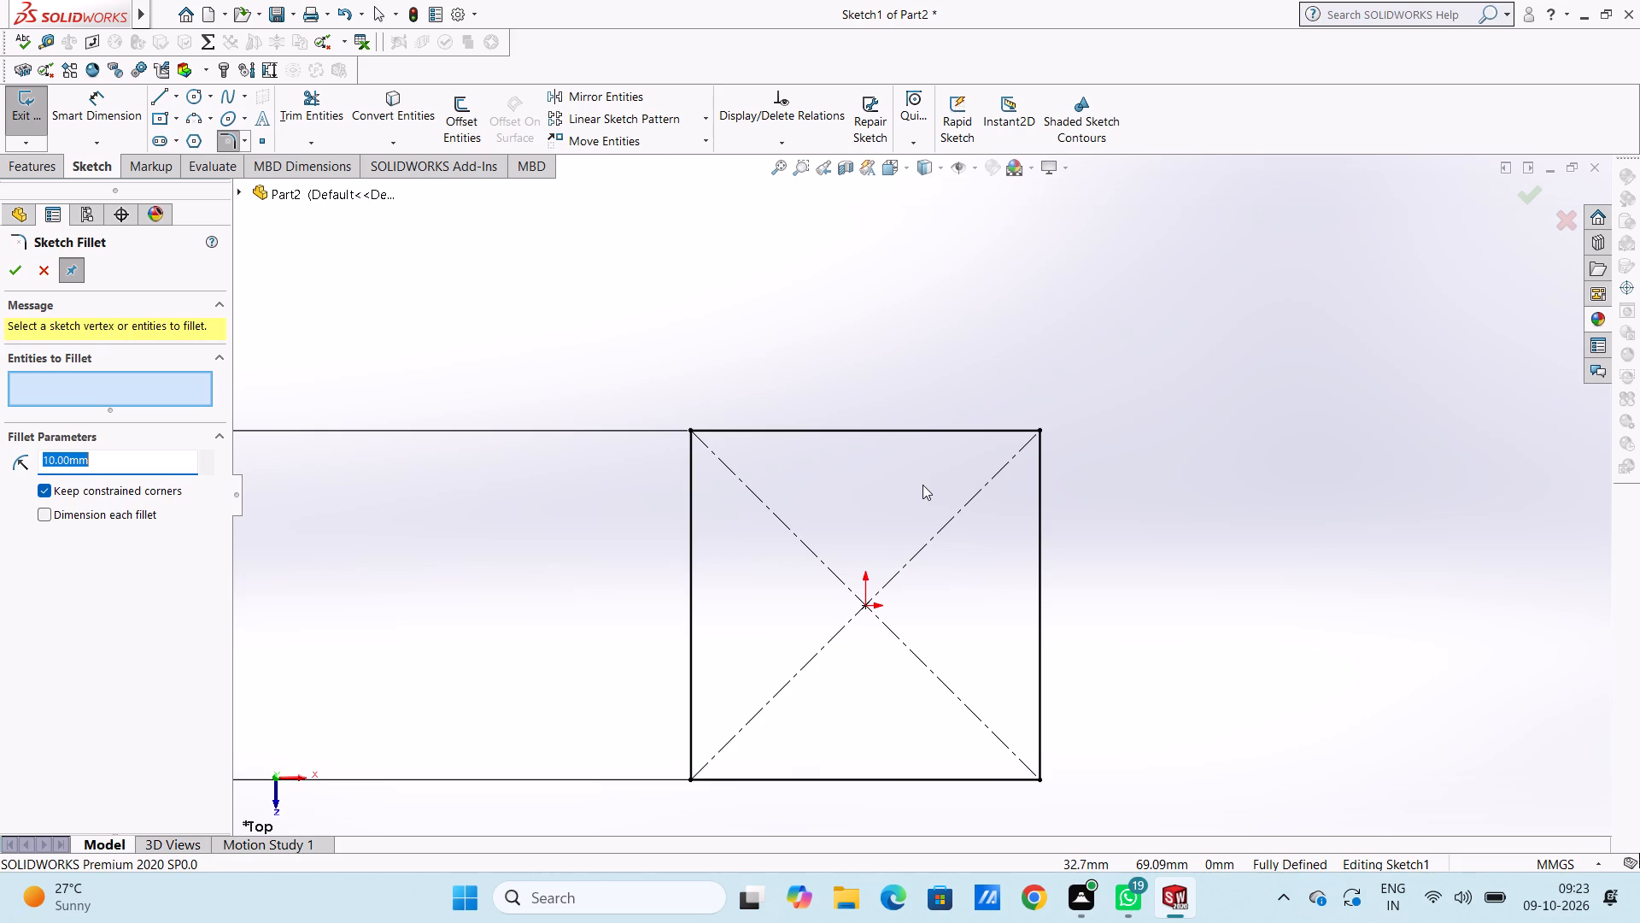
pyautogui.write('30')
pyautogui.press('Return')
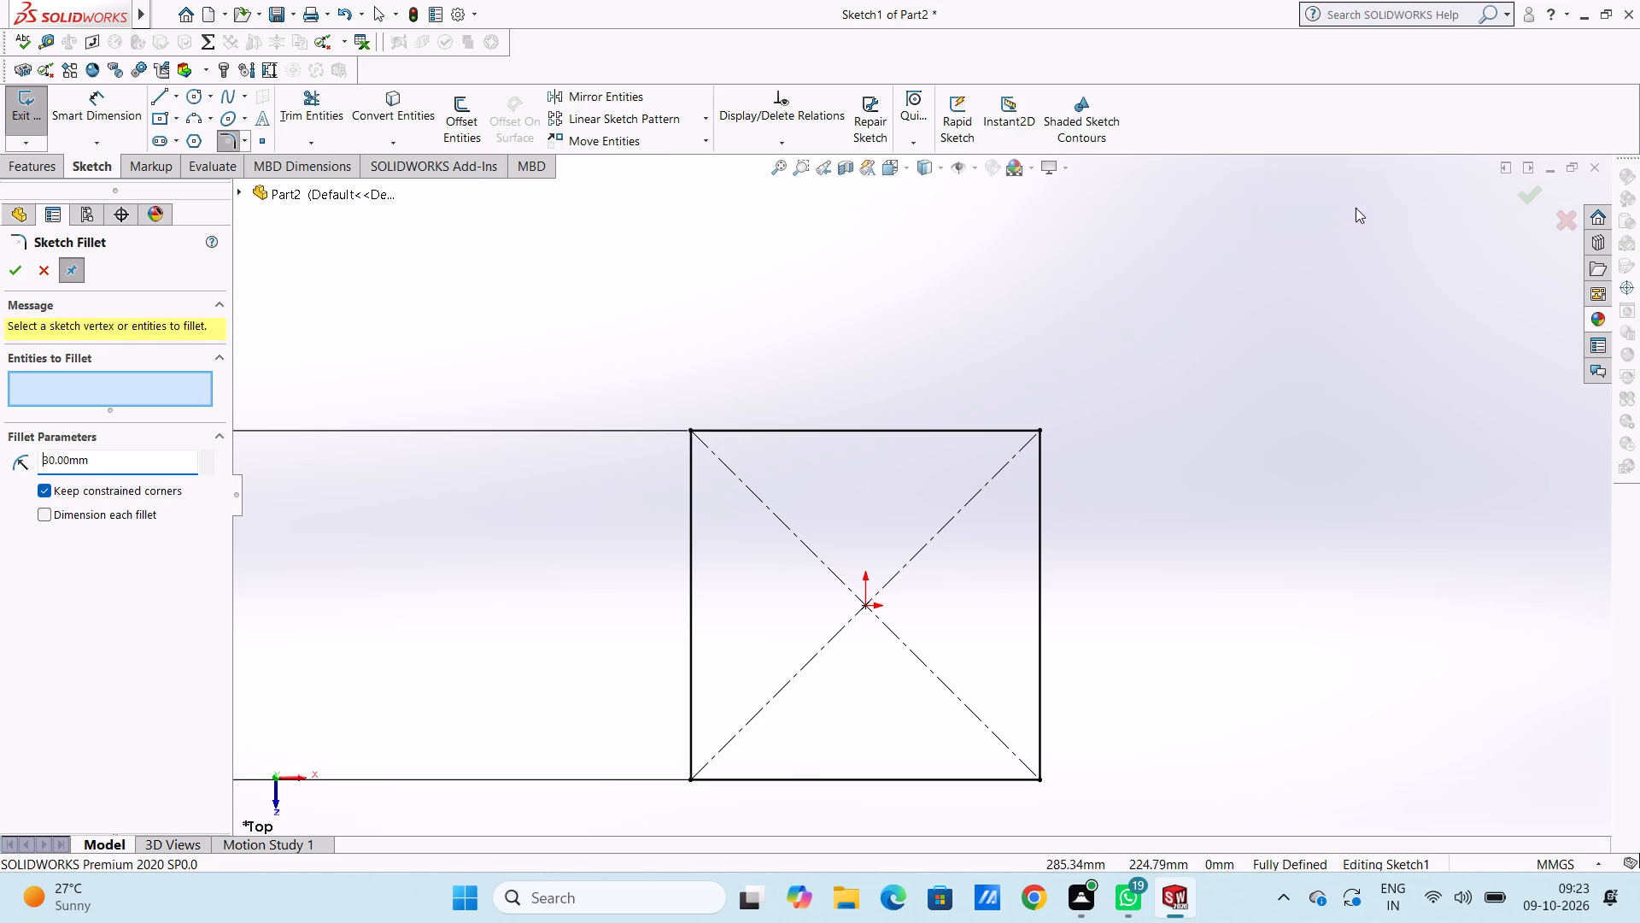
pyautogui.click(1035, 432)
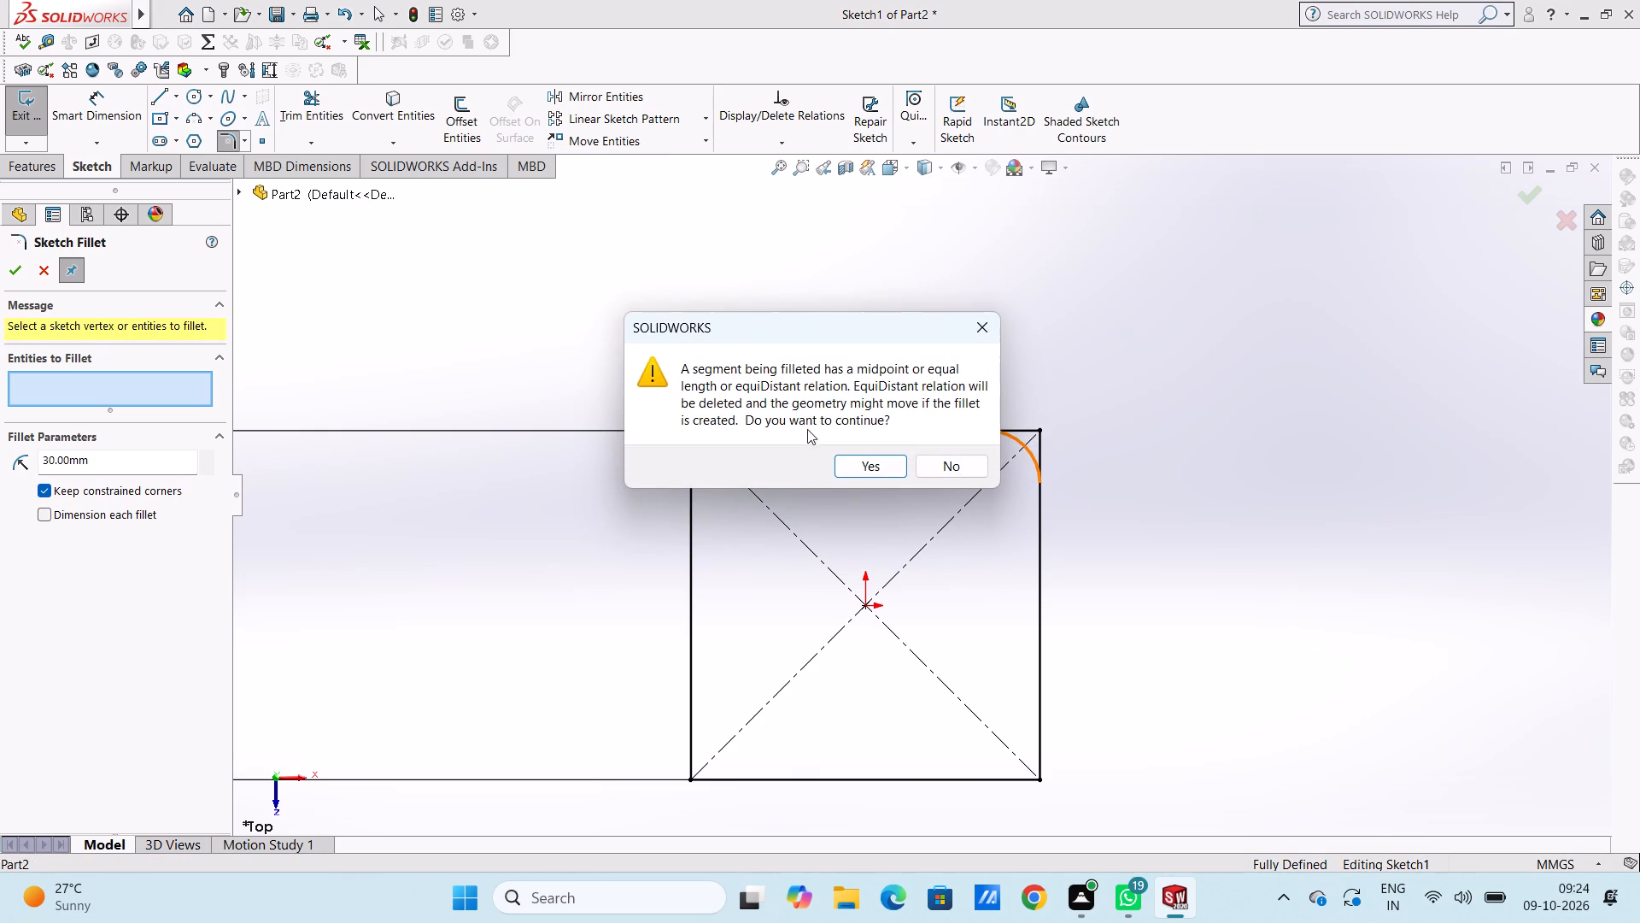
pyautogui.click(864, 460)
pyautogui.click(691, 426)
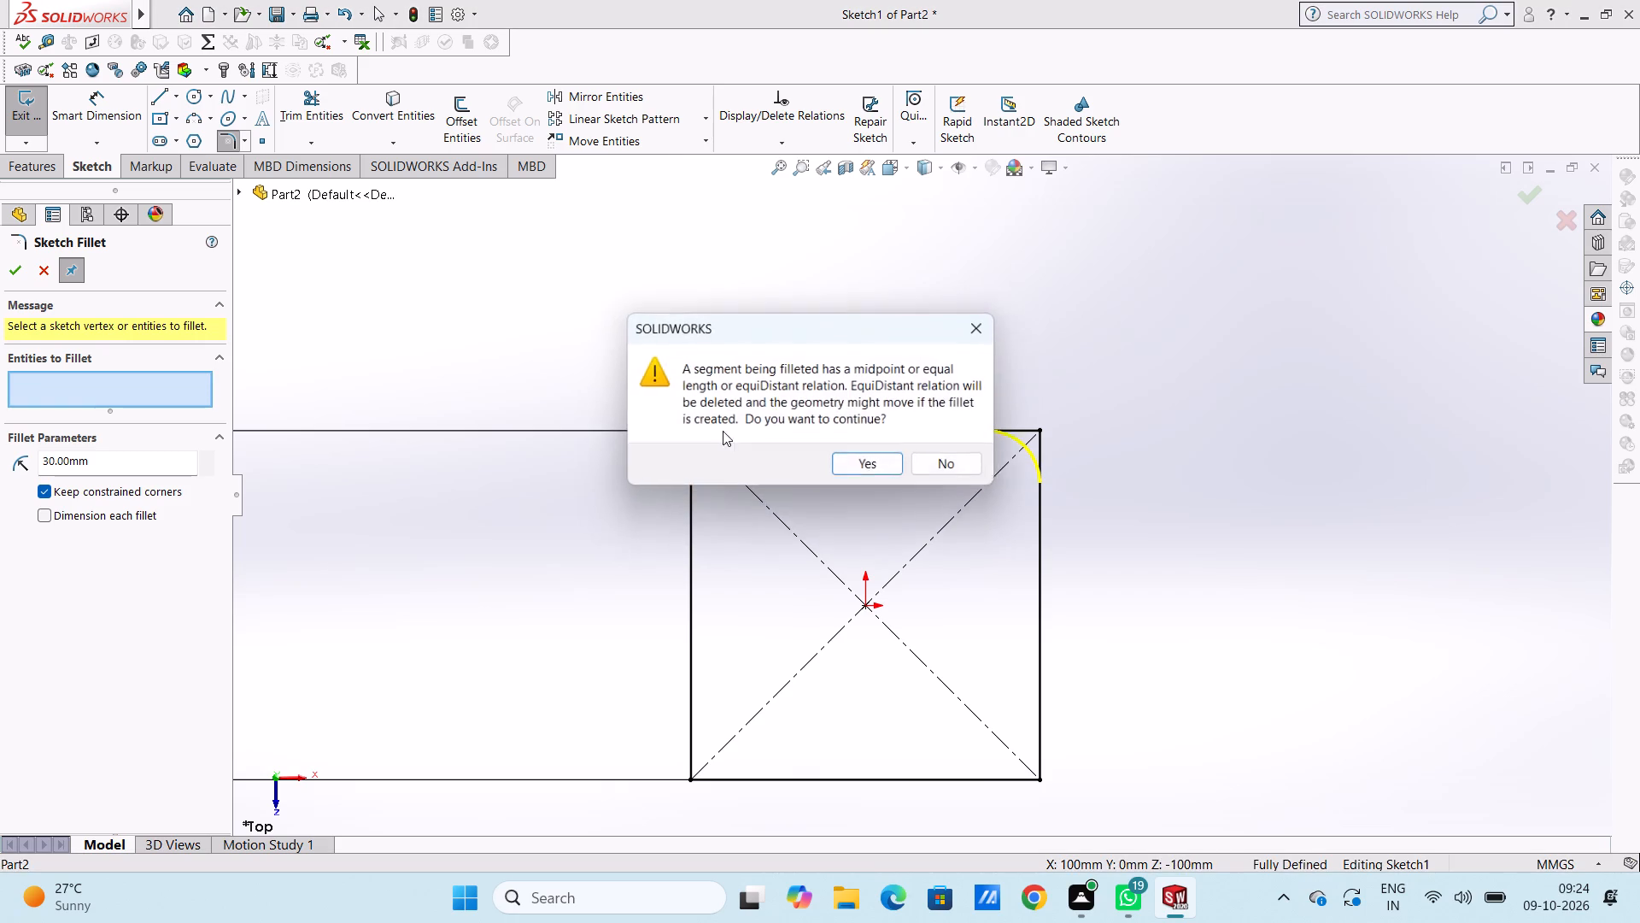
pyautogui.click(878, 469)
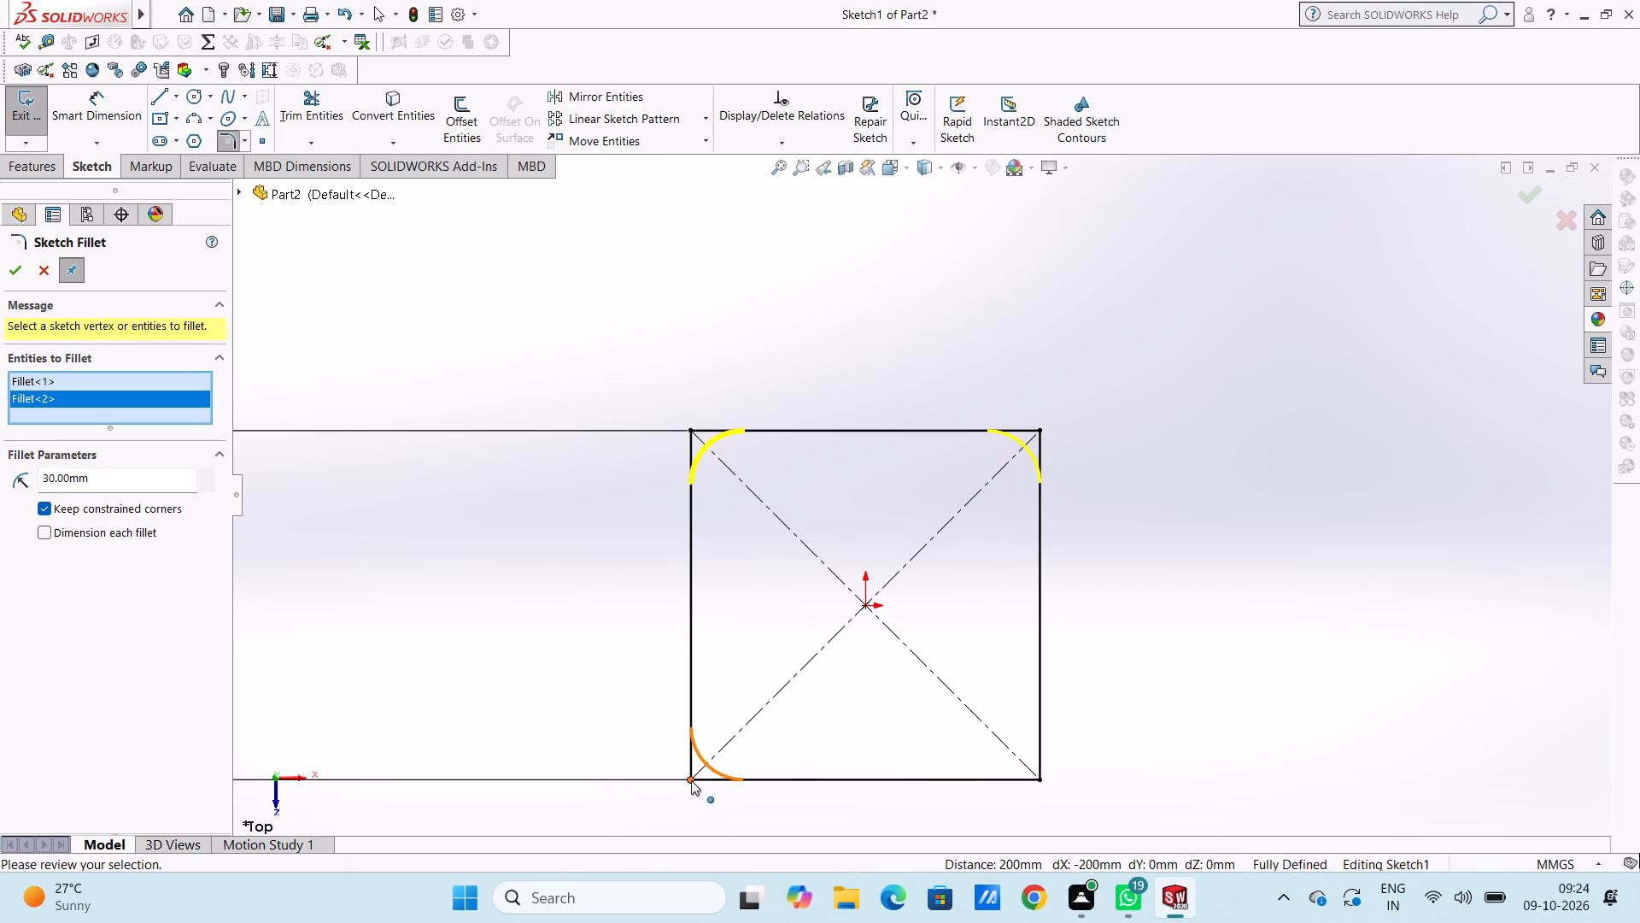
pyautogui.click(691, 780)
pyautogui.click(855, 471)
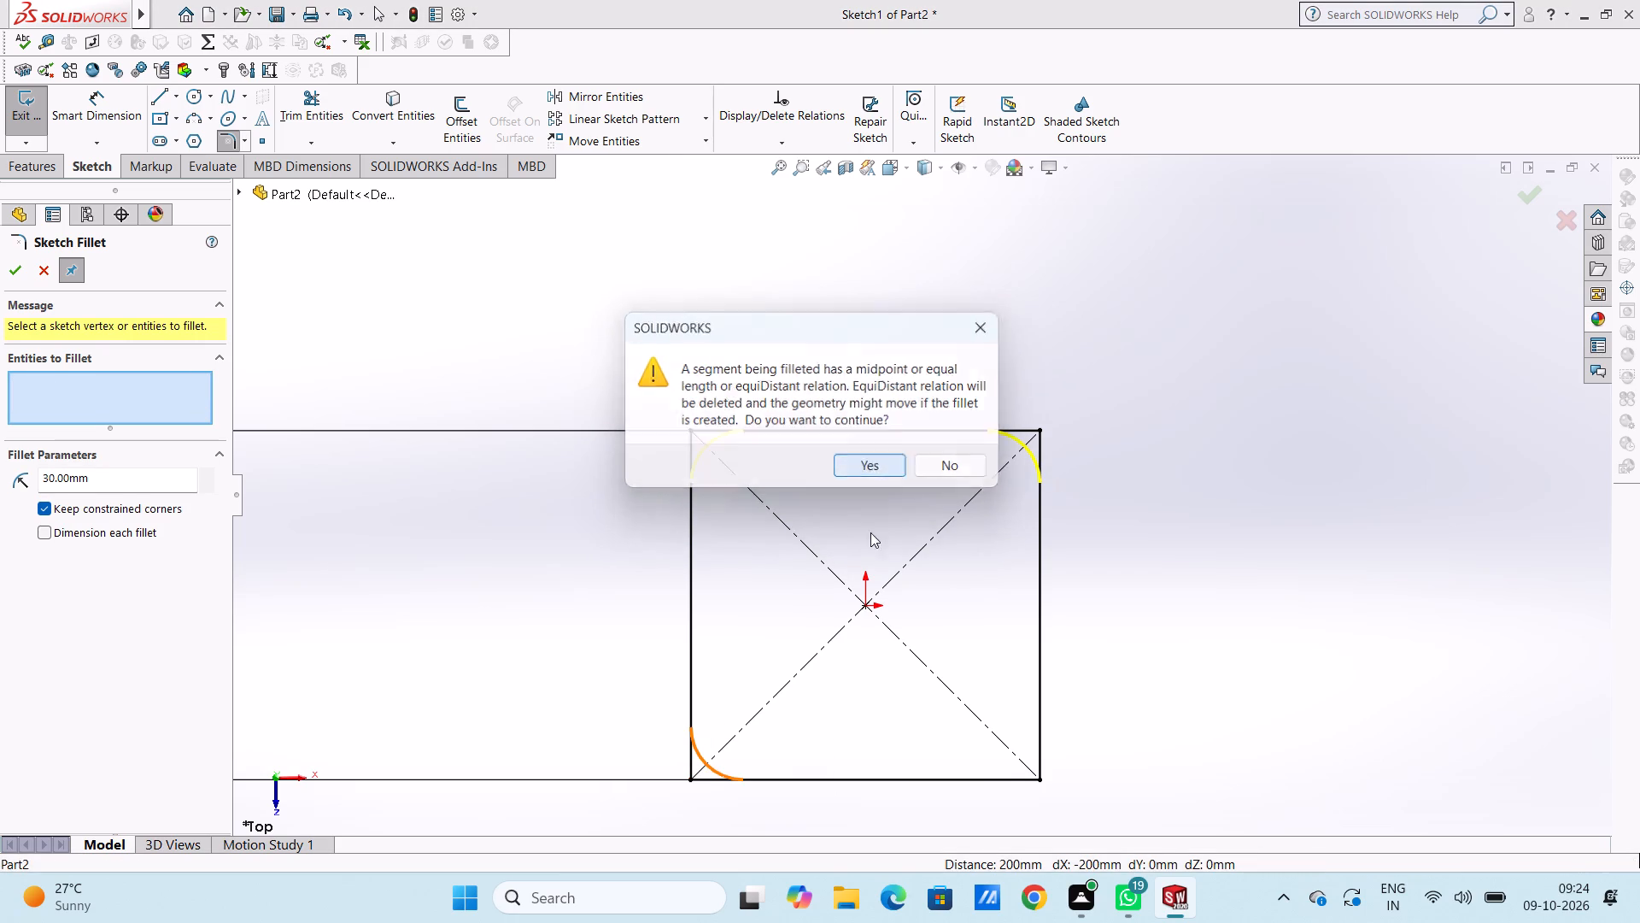
pyautogui.click(1038, 778)
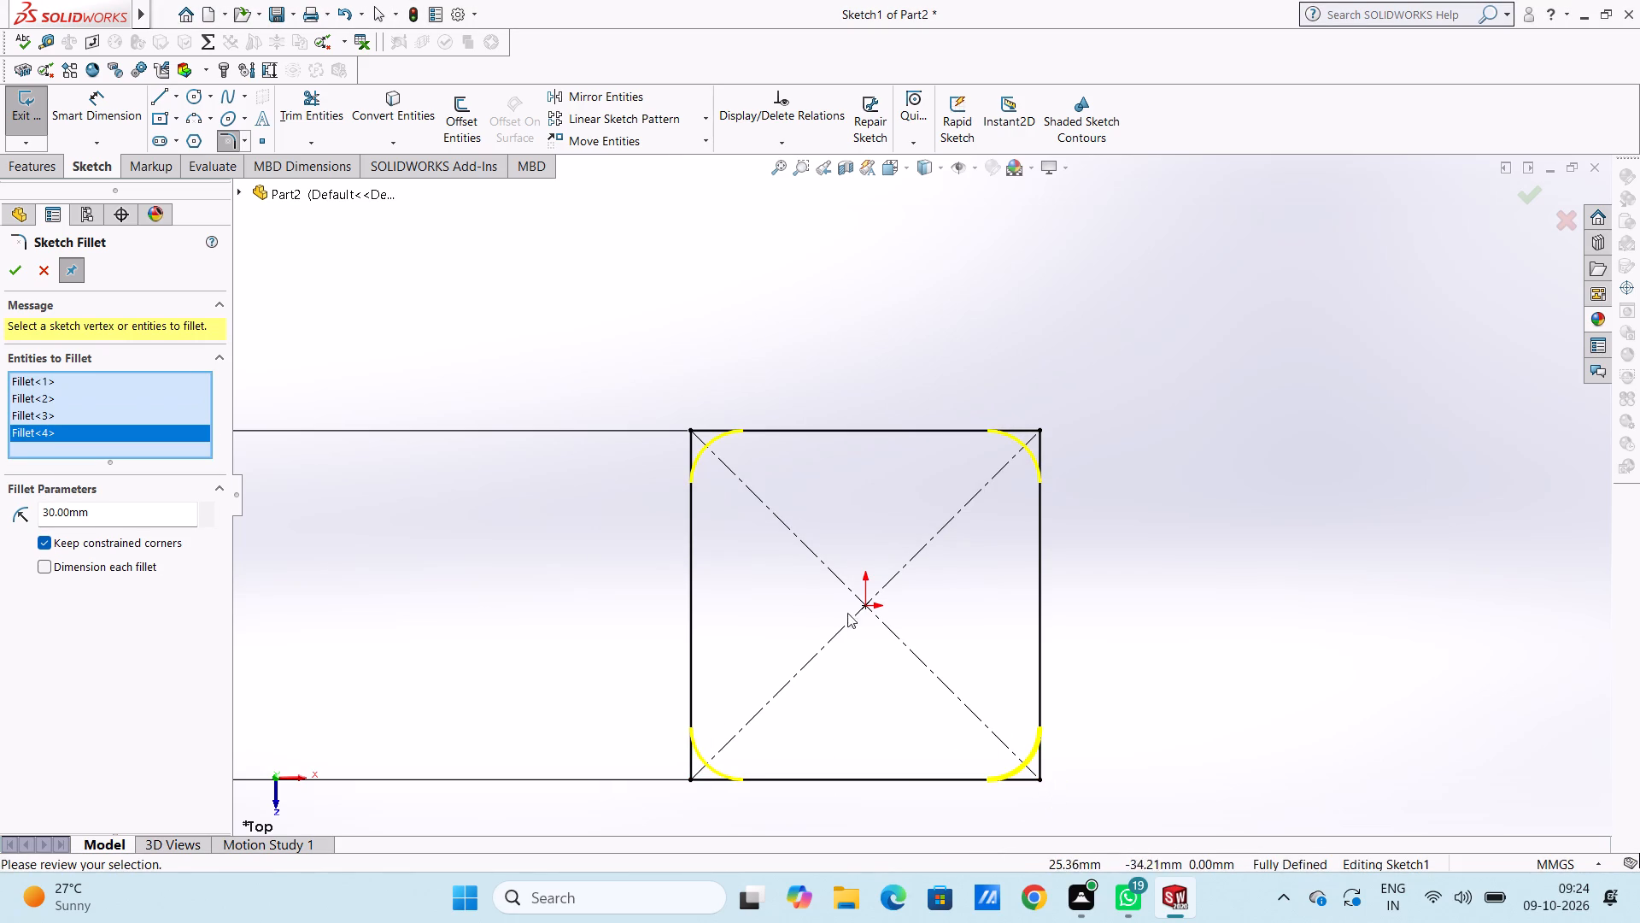
pyautogui.click(15, 273)
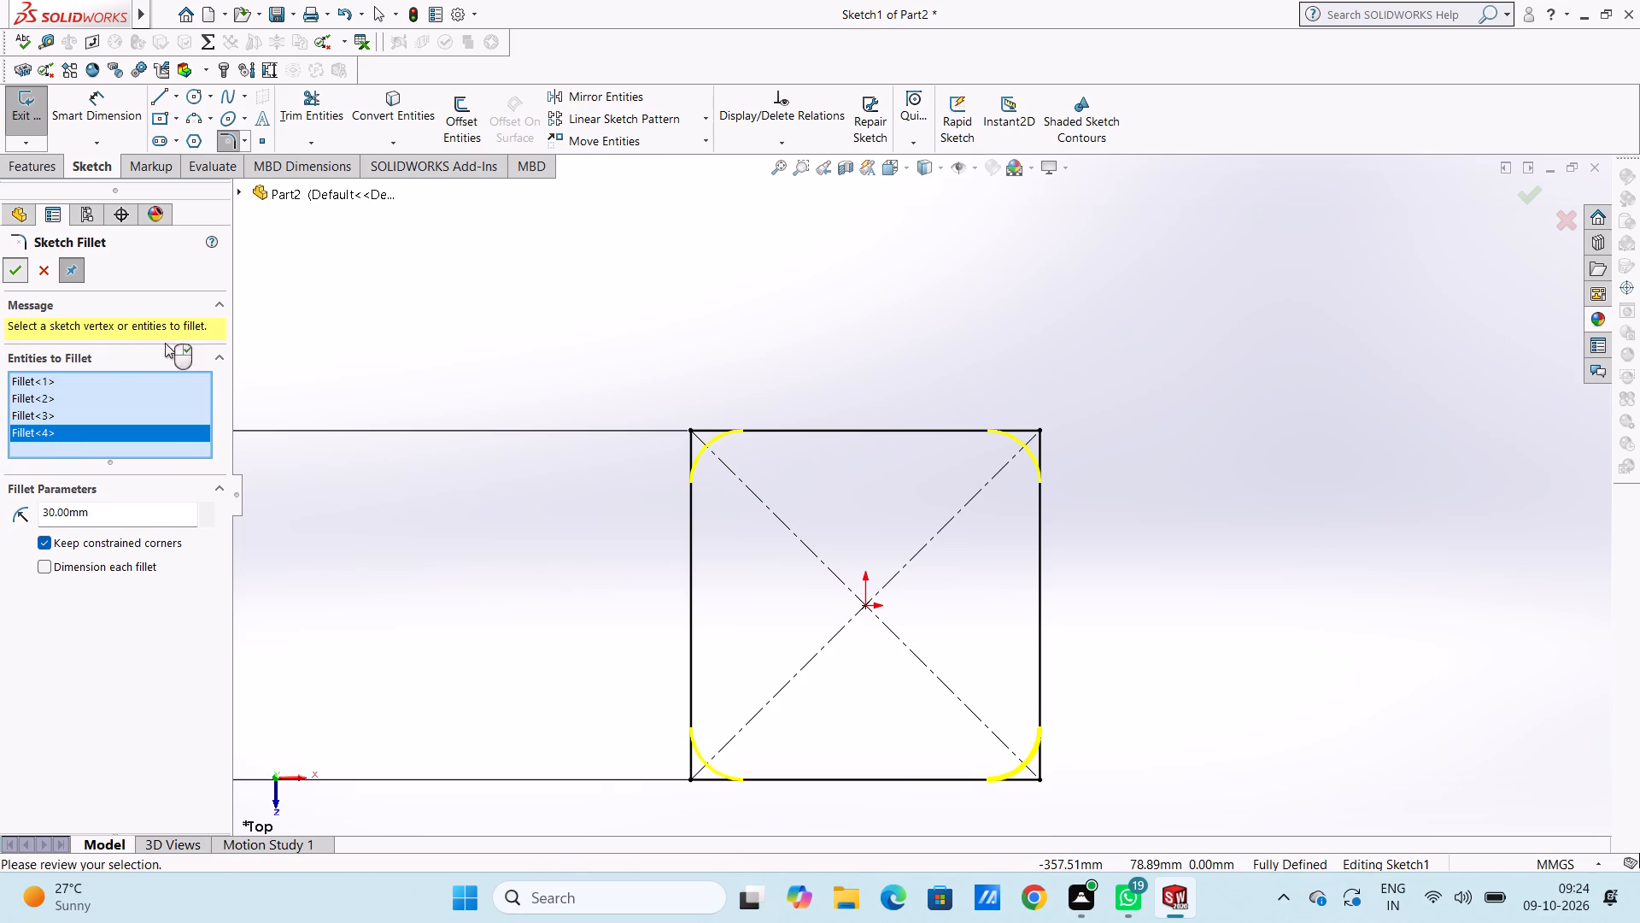
pyautogui.click(15, 272)
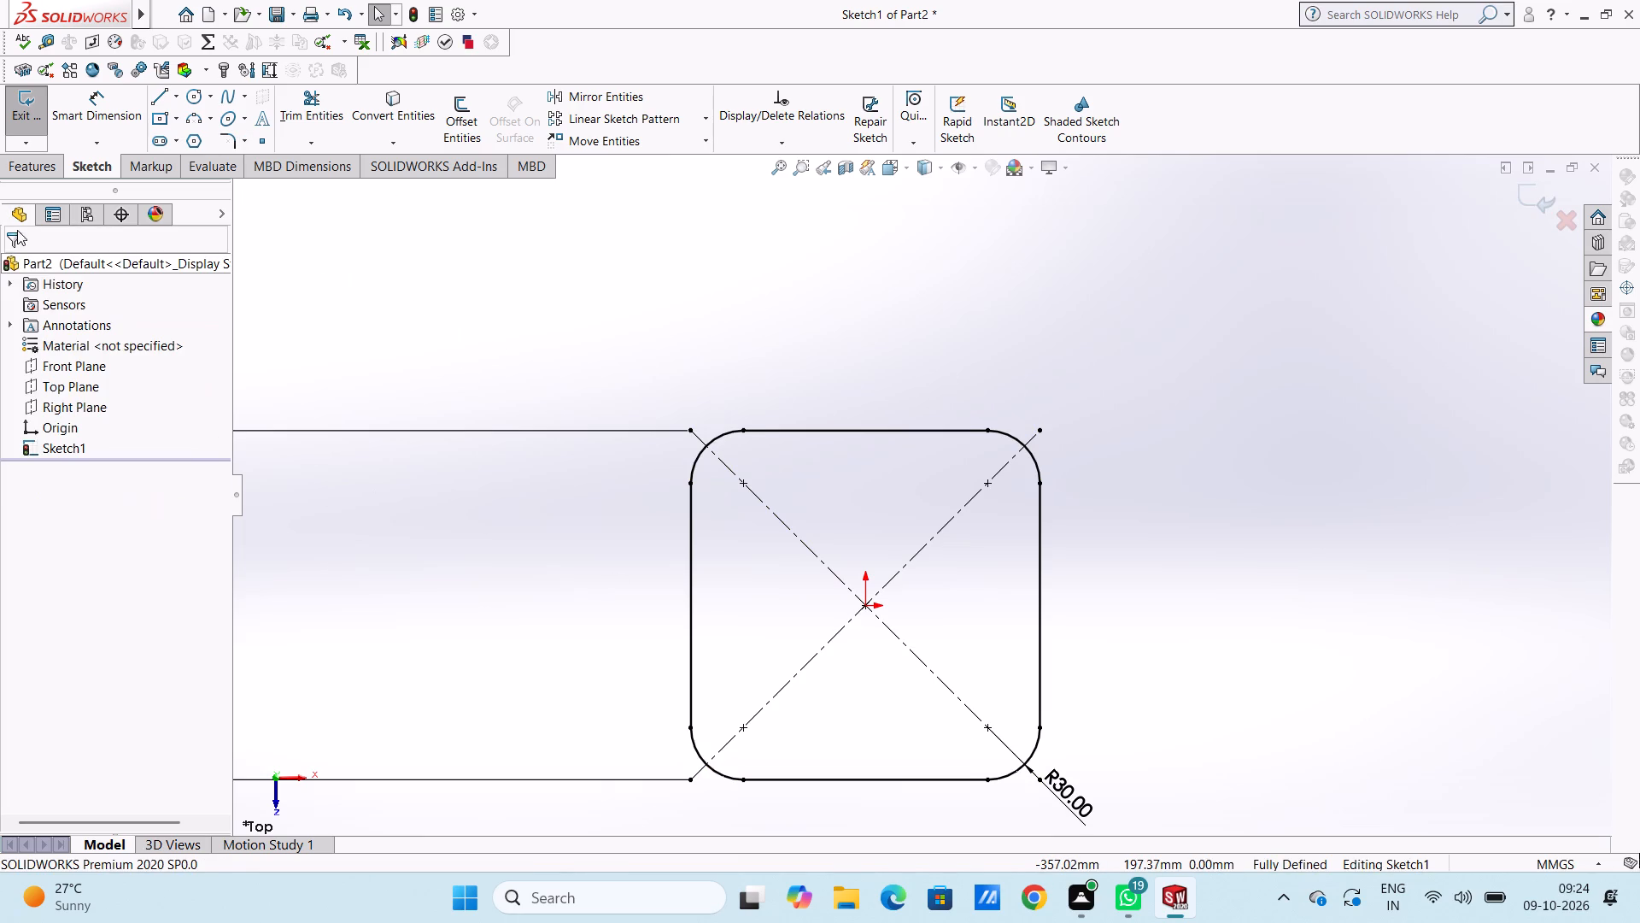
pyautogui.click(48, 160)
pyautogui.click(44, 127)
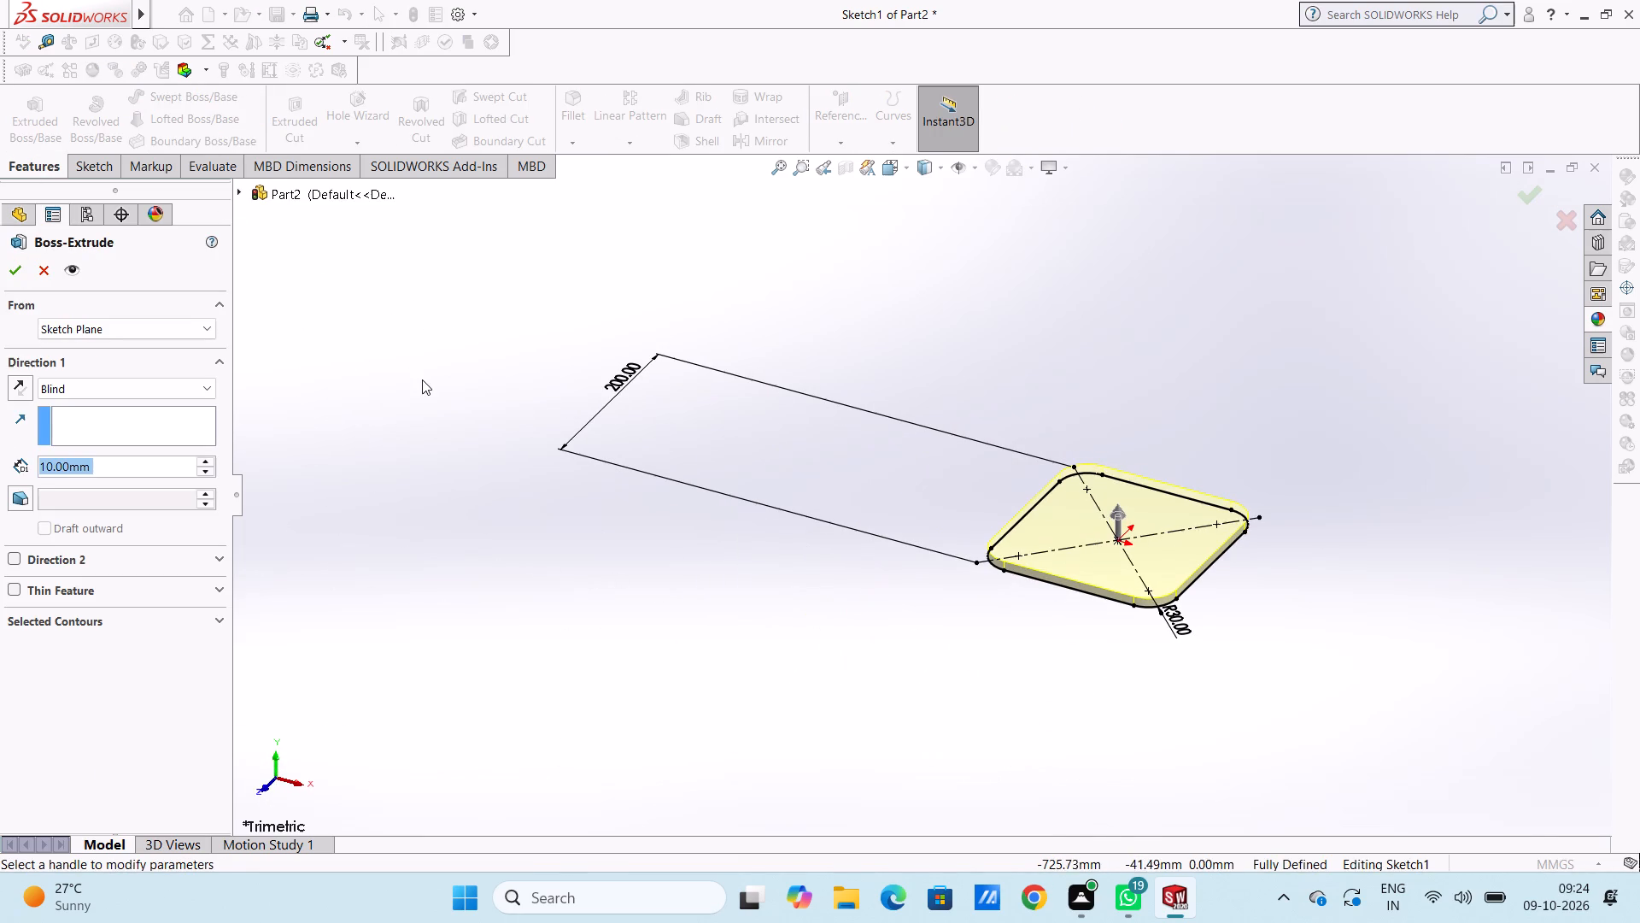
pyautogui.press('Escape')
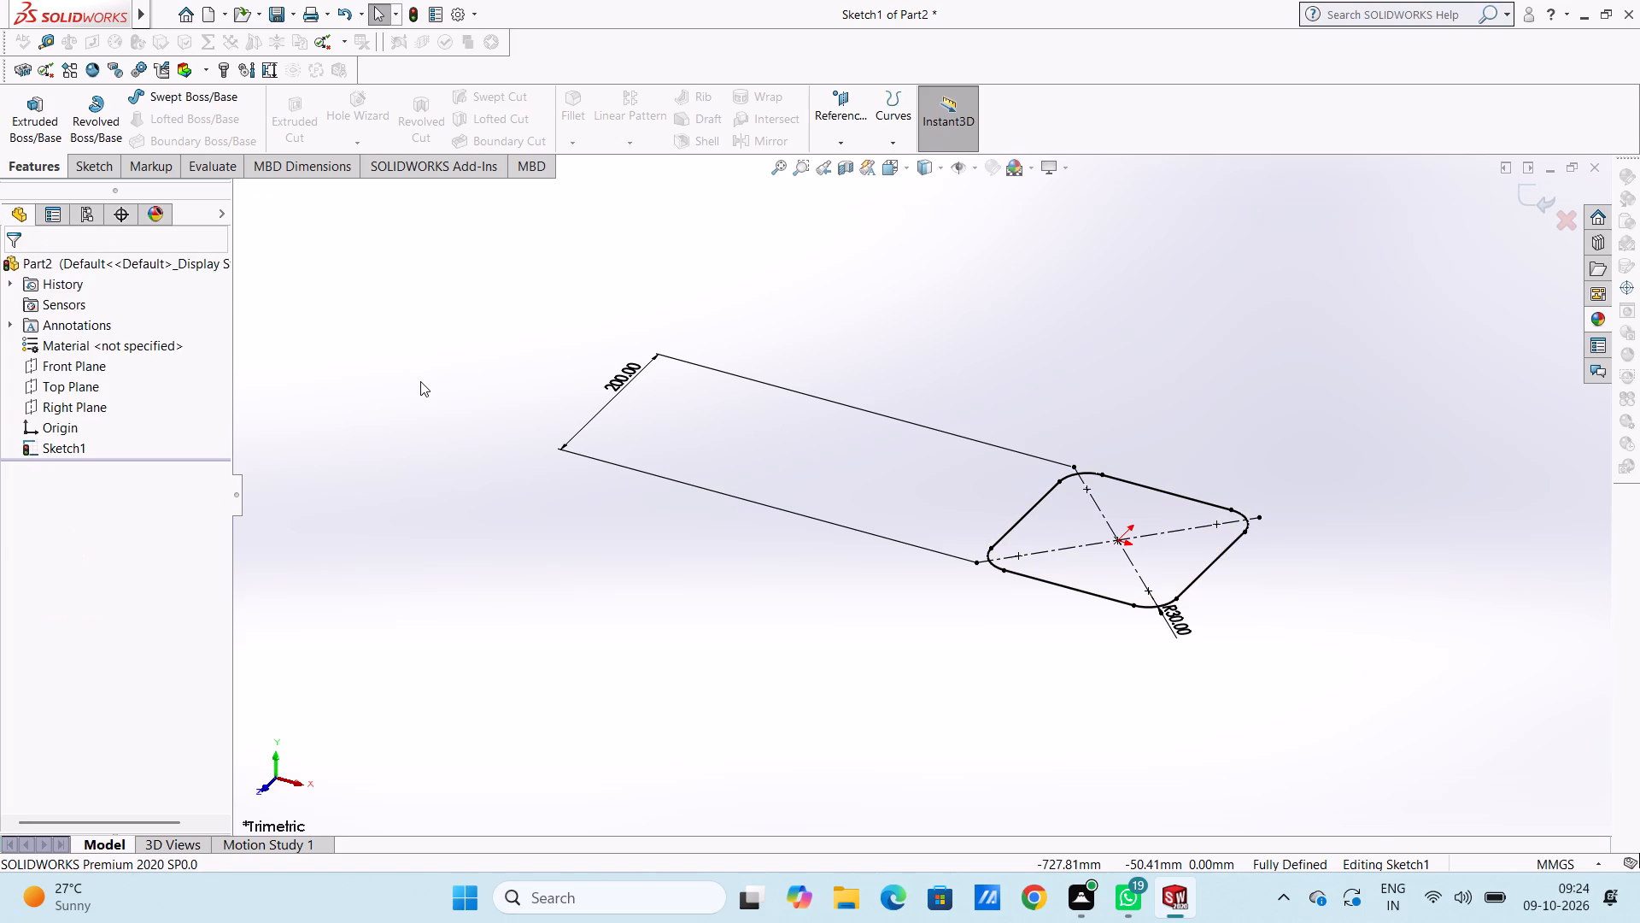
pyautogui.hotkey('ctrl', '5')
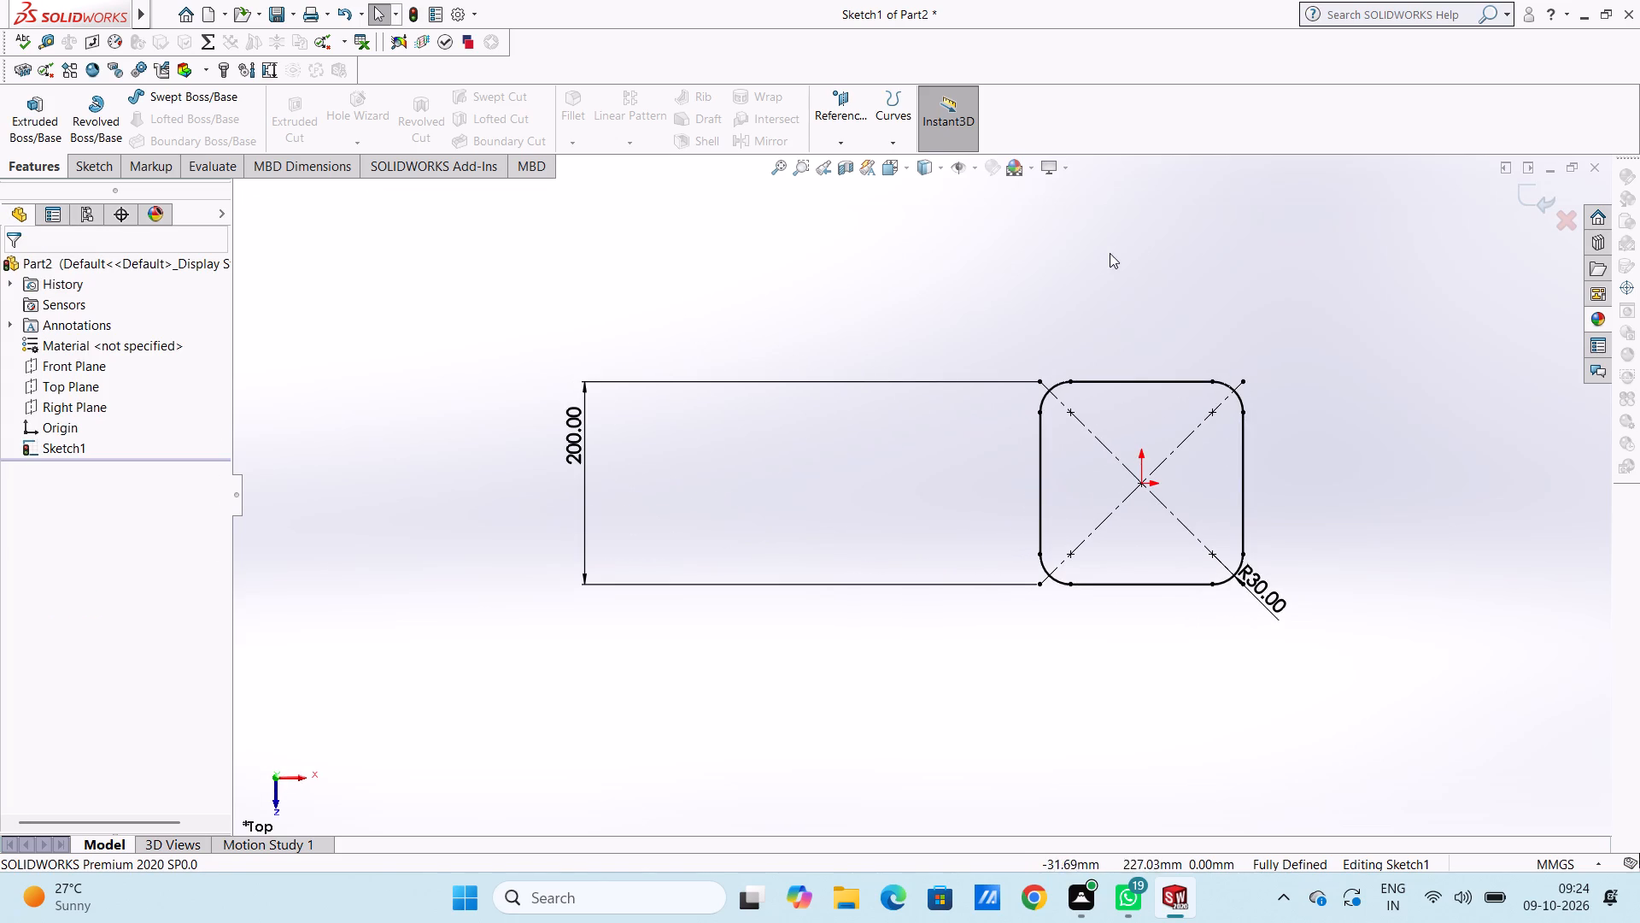
# Move the R30 fillet dimension diagonally outward, well clear of the square's lower-right corner.
pyautogui.moveTo(1255, 582); pyautogui.dragTo(1414, 802)
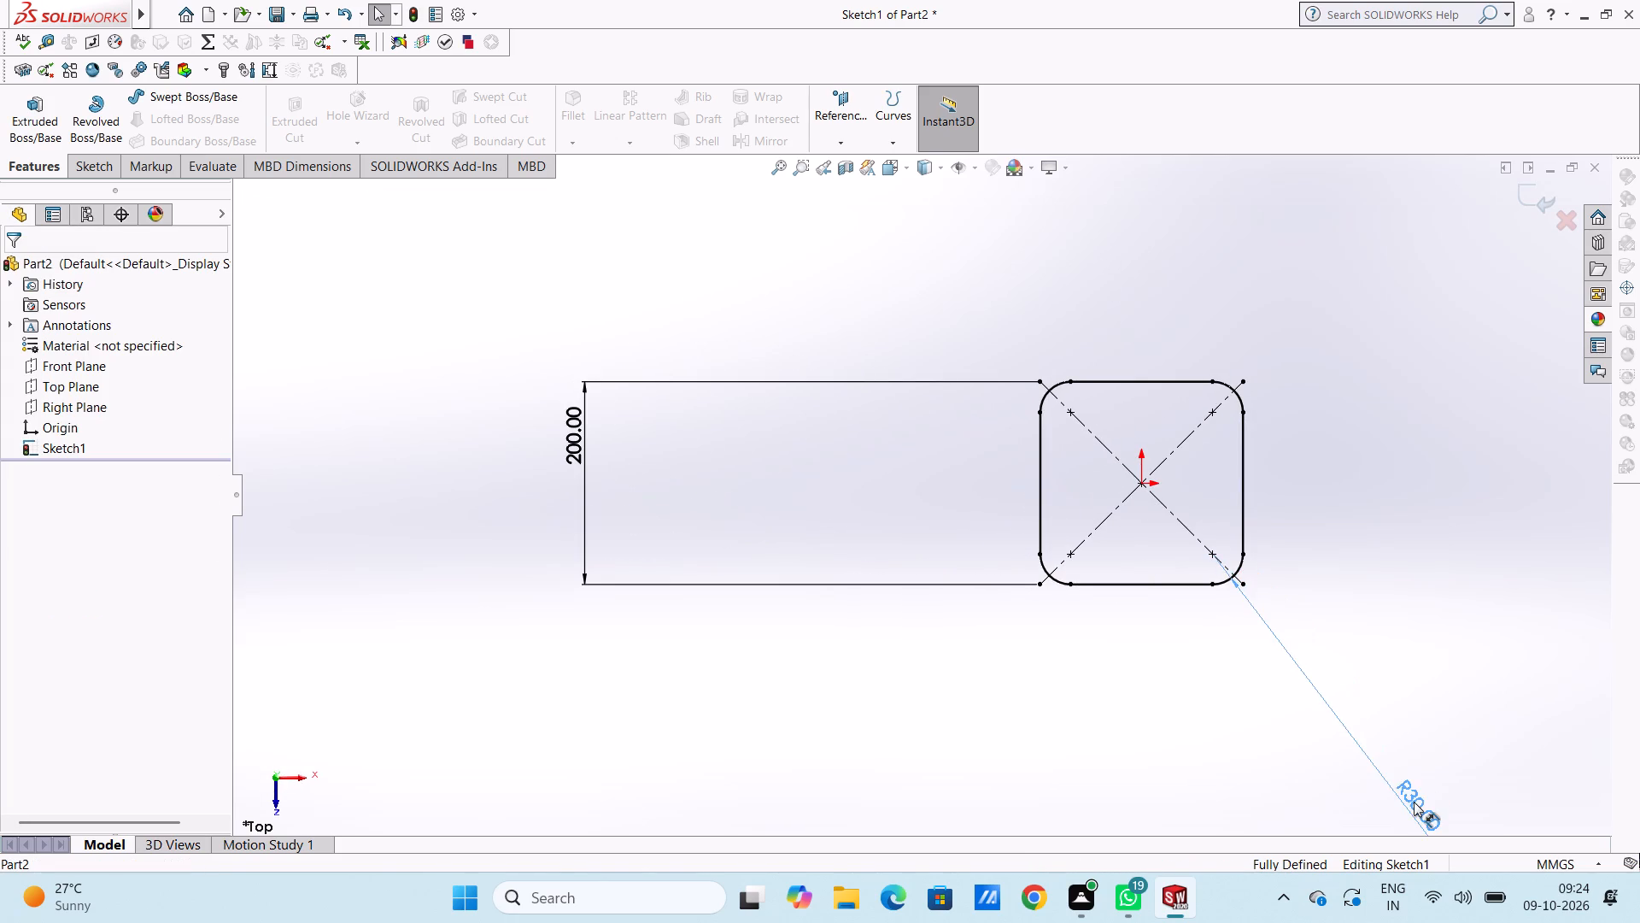
pyautogui.moveTo(1414, 802); pyautogui.dragTo(1428, 756)
pyautogui.click(1327, 473)
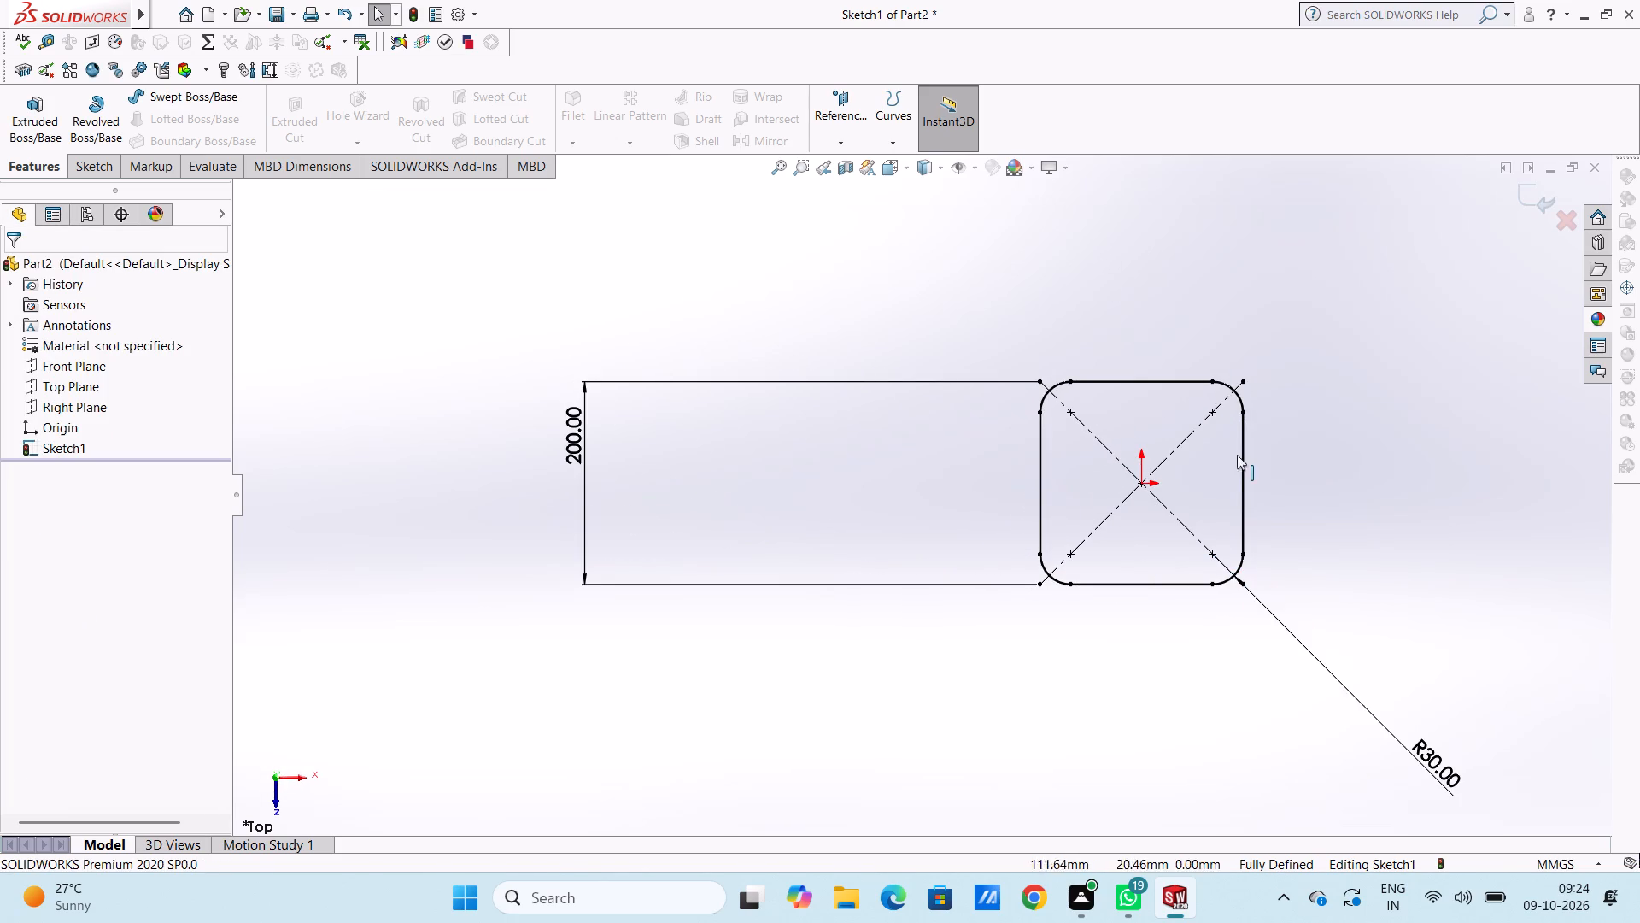
# Sketch four circles, about 14 to 18 mm in radius, centred on the centre points of the square's four corner fillets.
pyautogui.scroll(-3, 1233, 452)
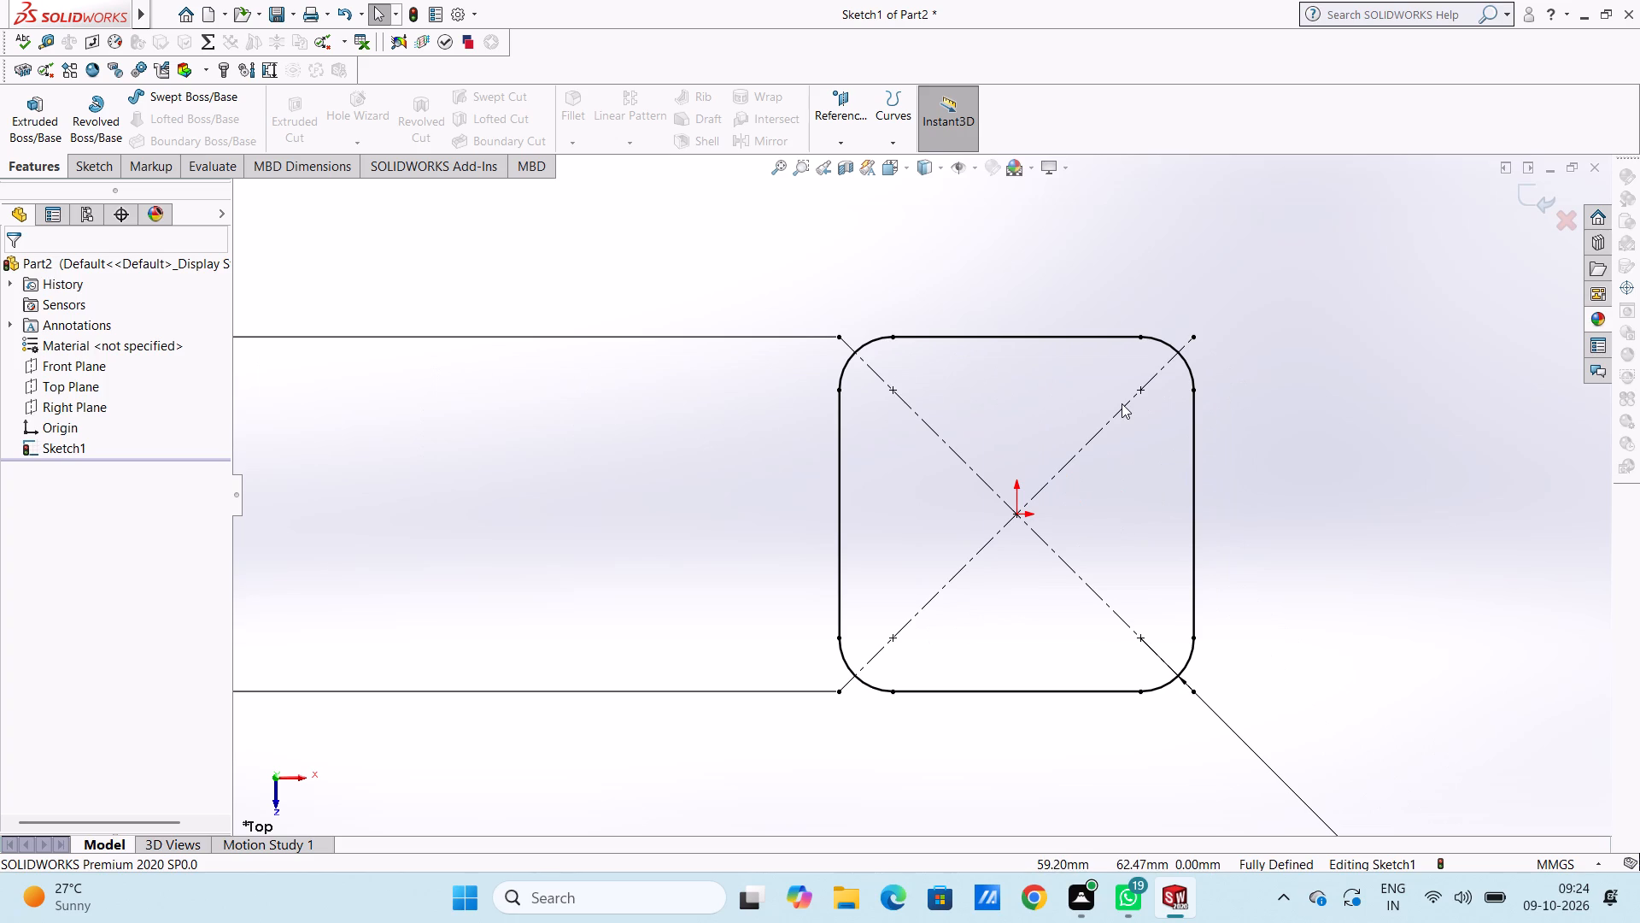
pyautogui.scroll(-1, 1308, 362)
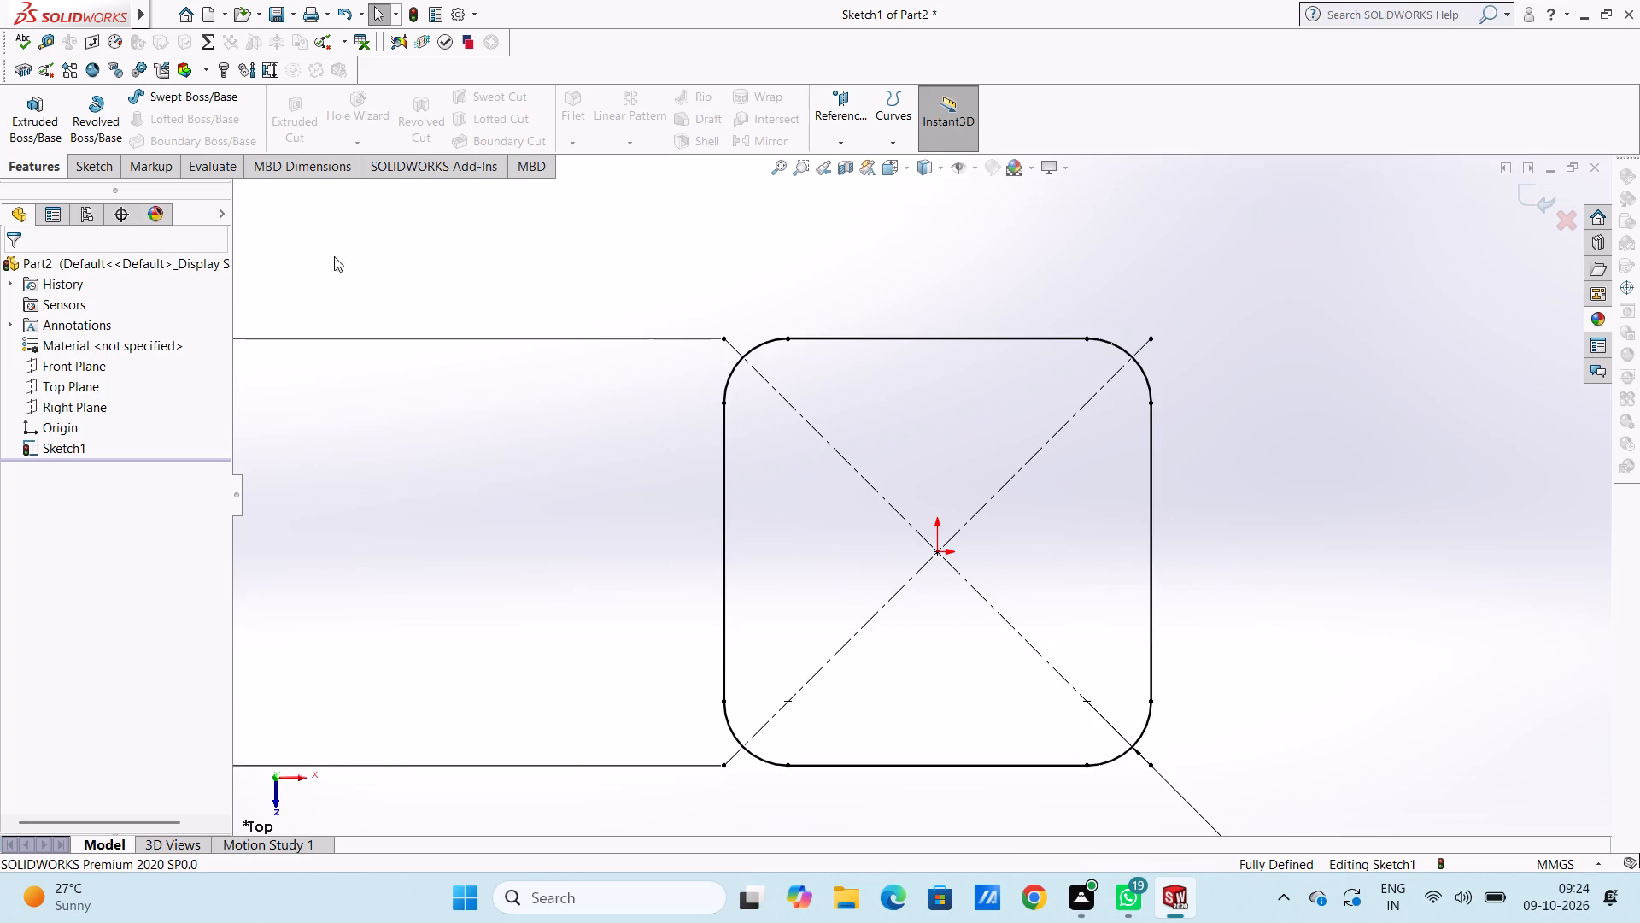
pyautogui.click(97, 175)
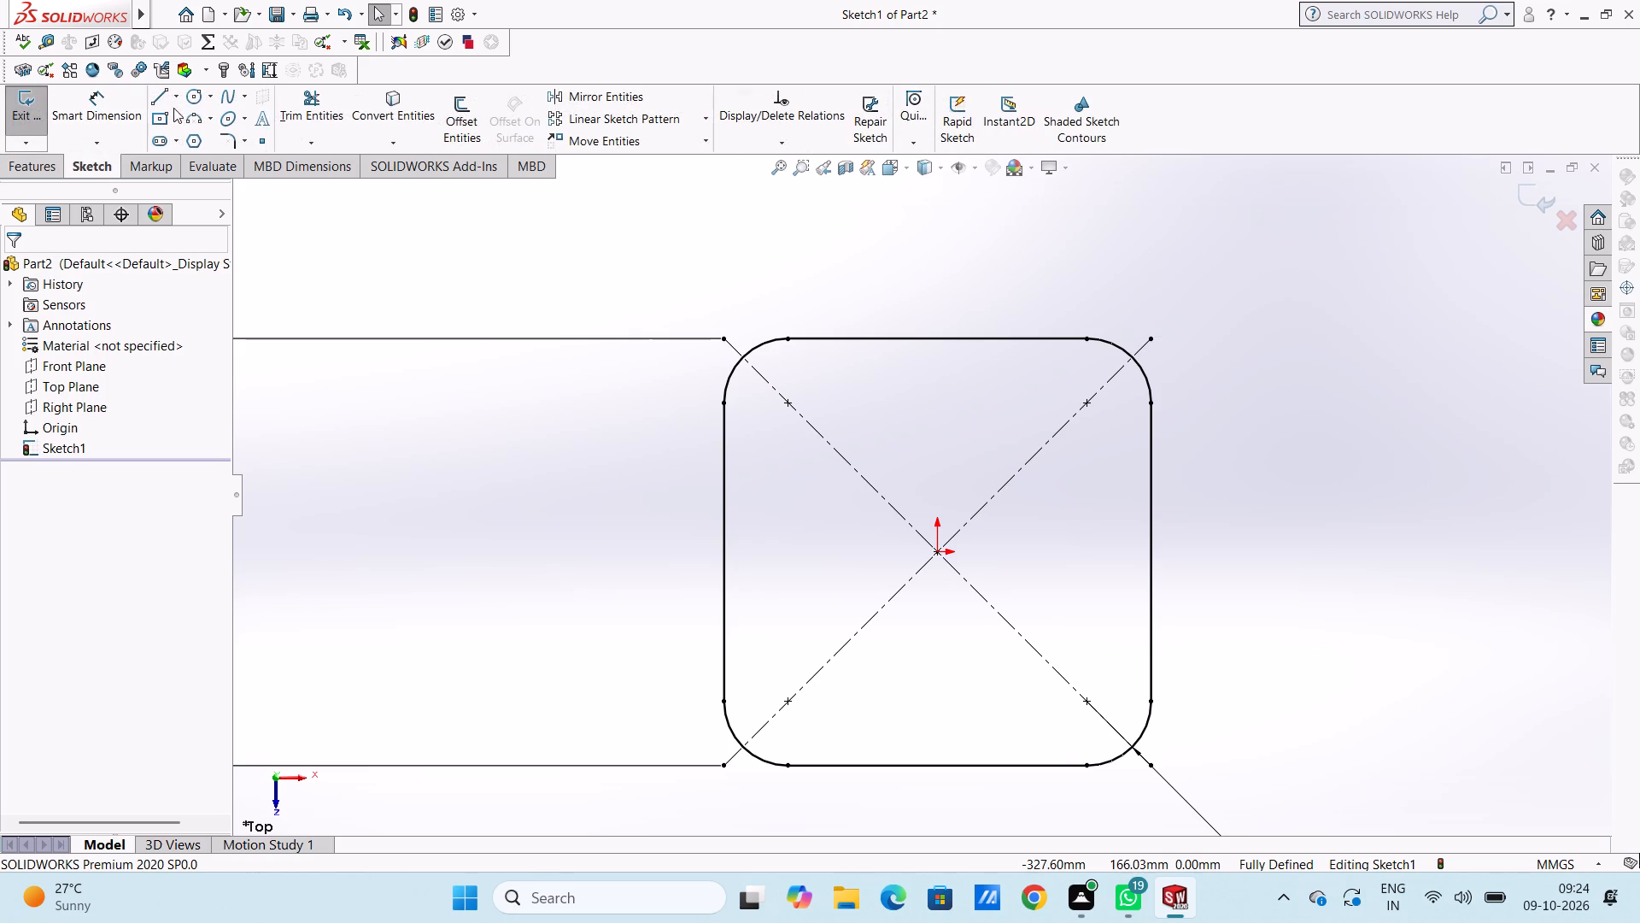
pyautogui.click(188, 97)
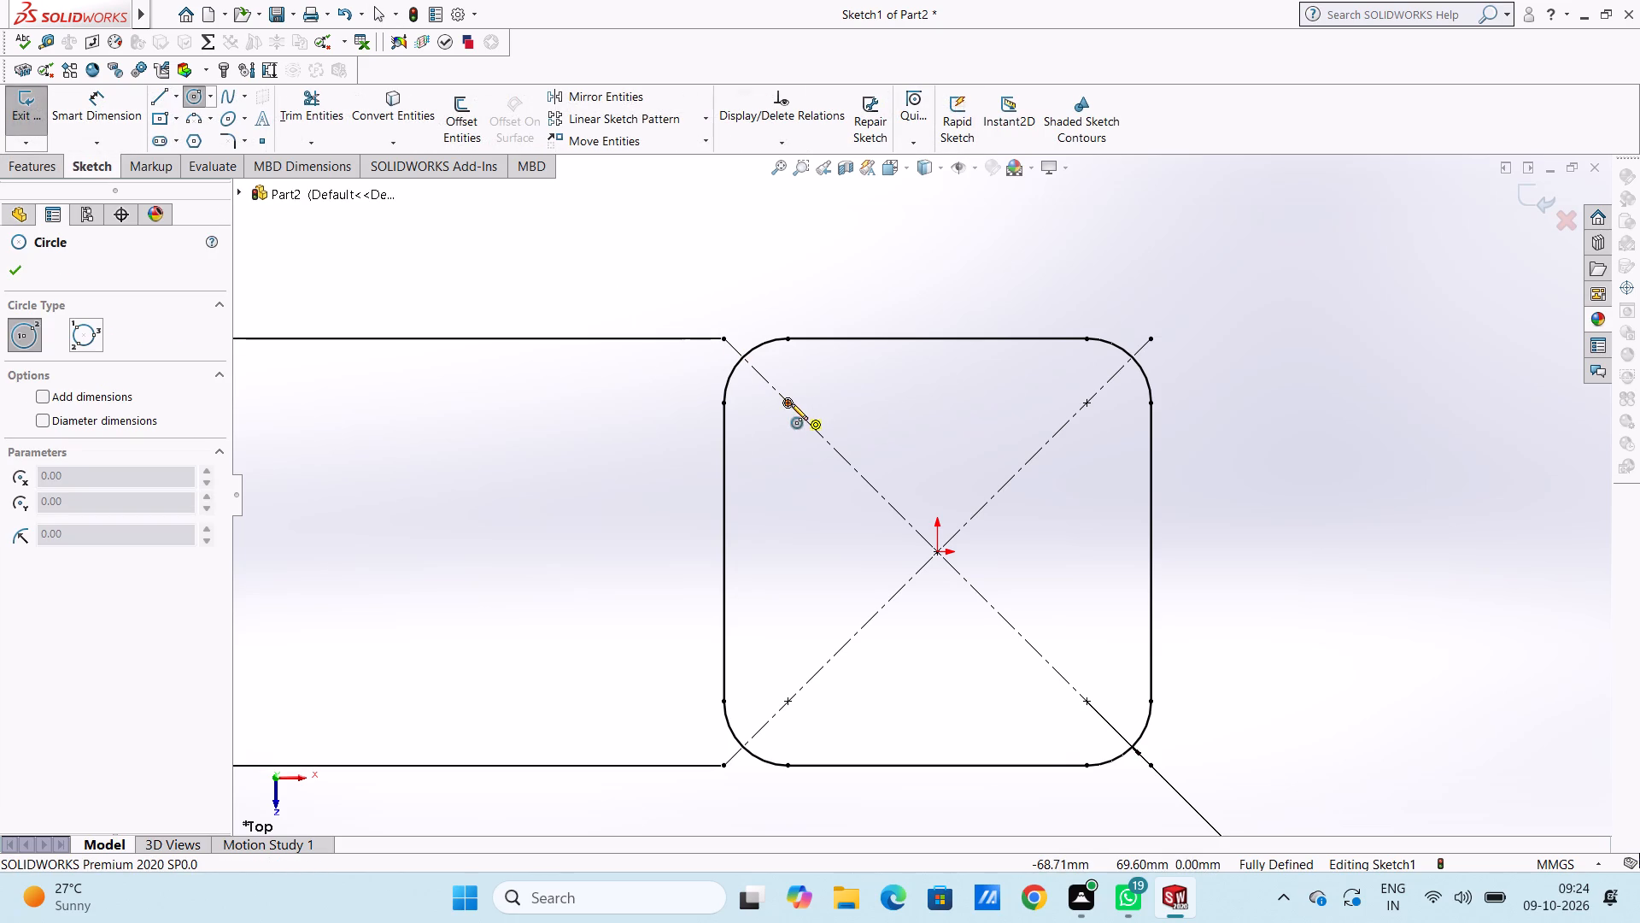
pyautogui.click(791, 403)
pyautogui.click(783, 432)
pyautogui.click(1089, 407)
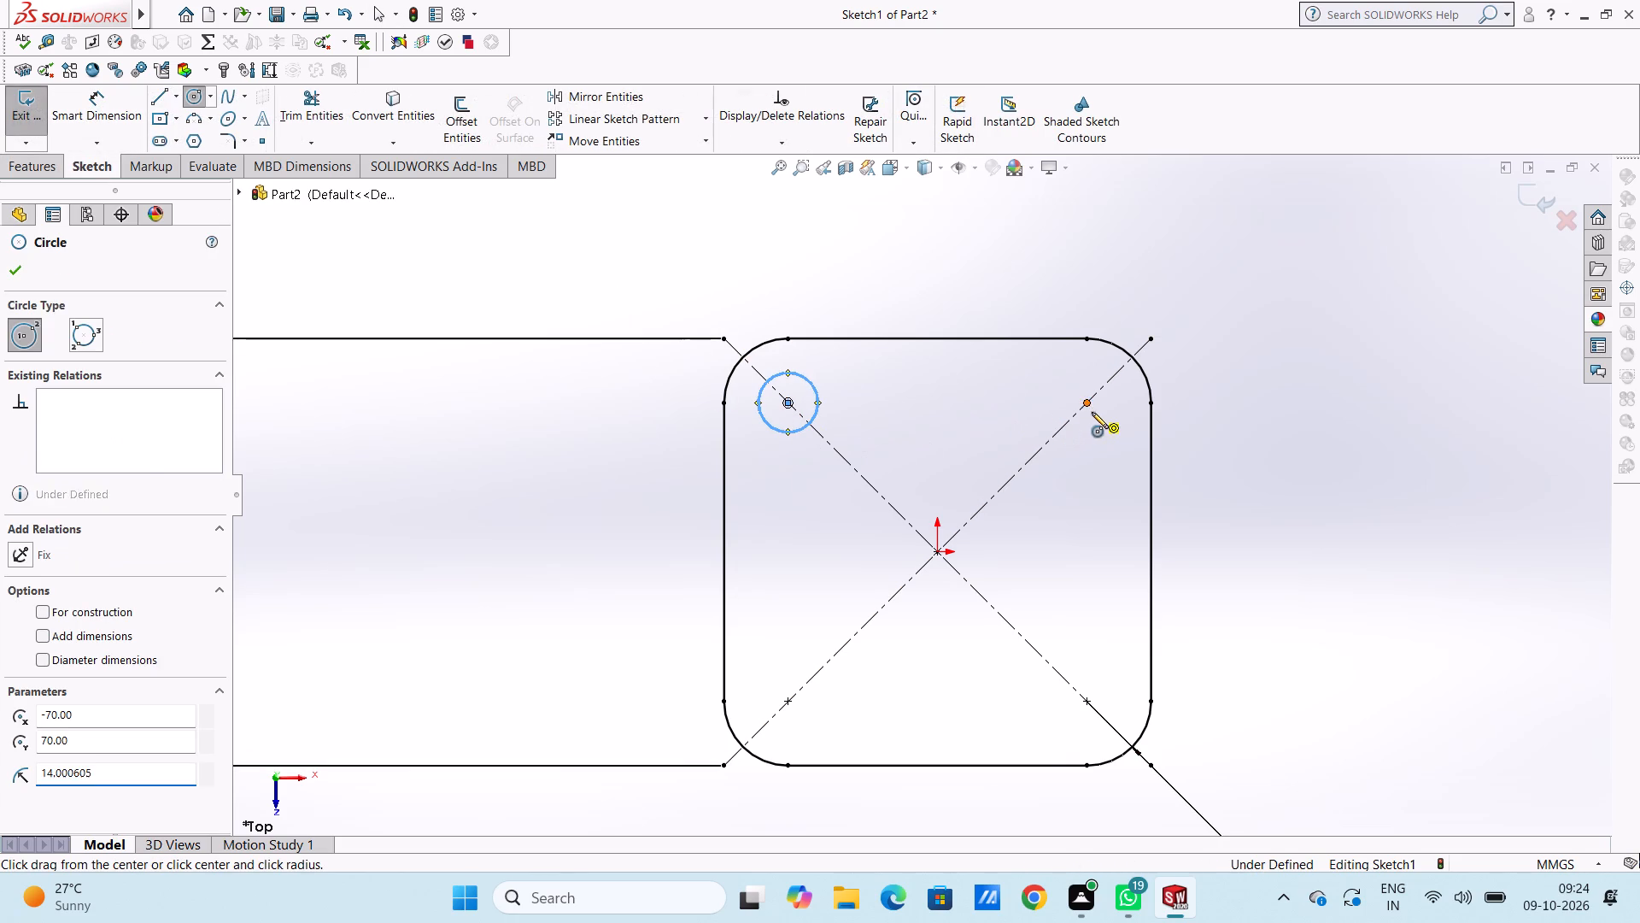
pyautogui.click(1101, 432)
pyautogui.click(1086, 700)
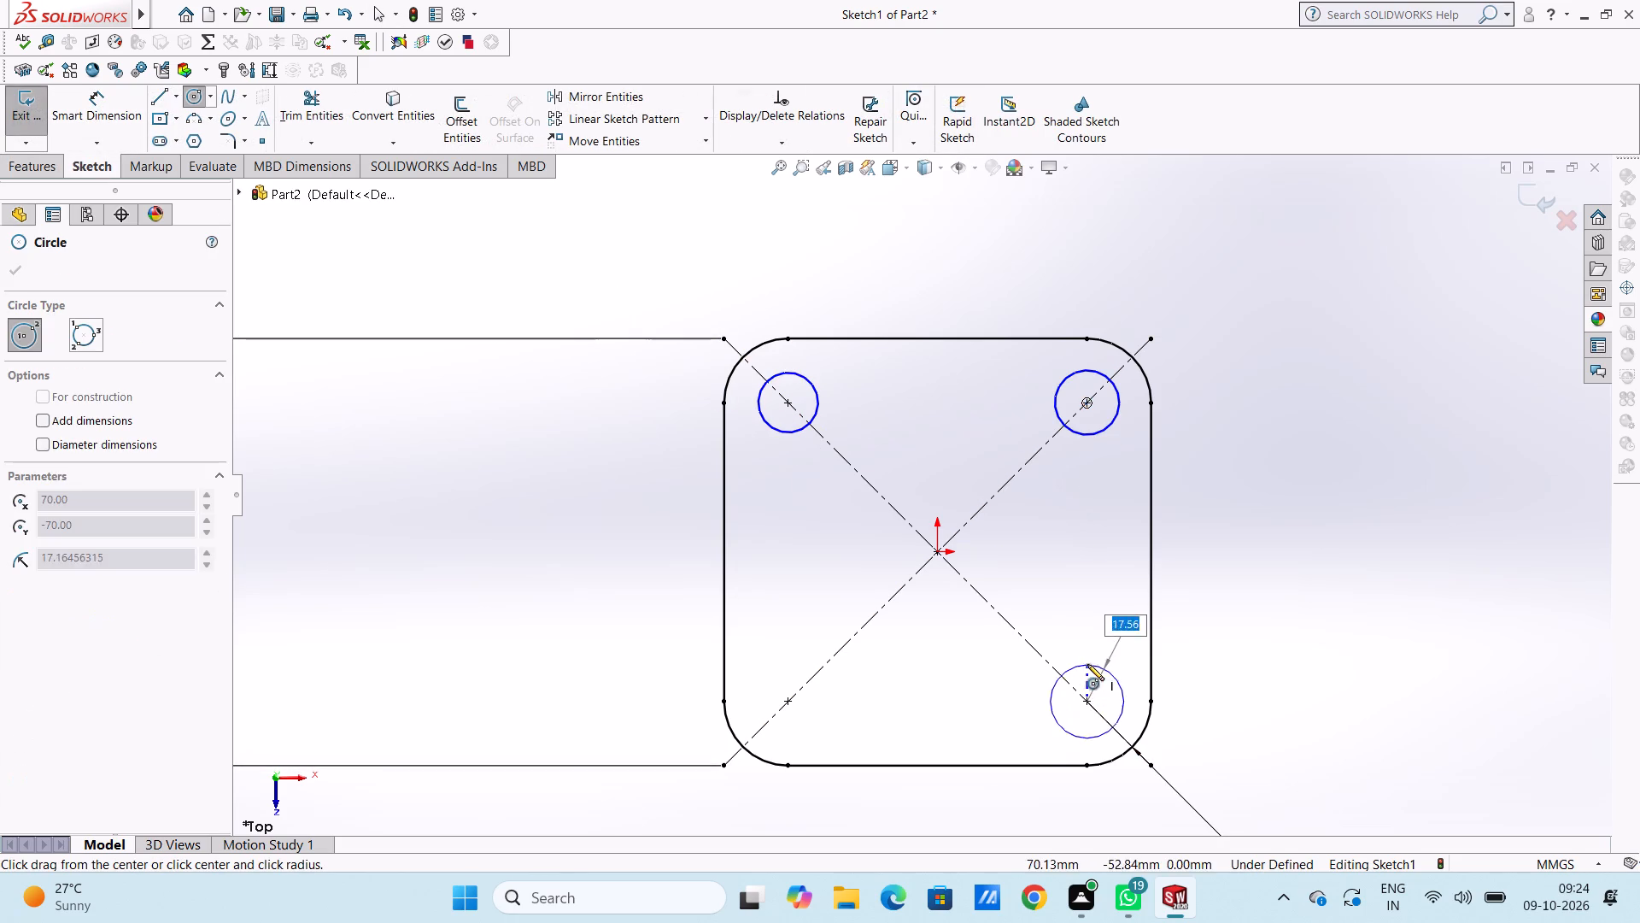
pyautogui.click(1087, 664)
pyautogui.click(788, 703)
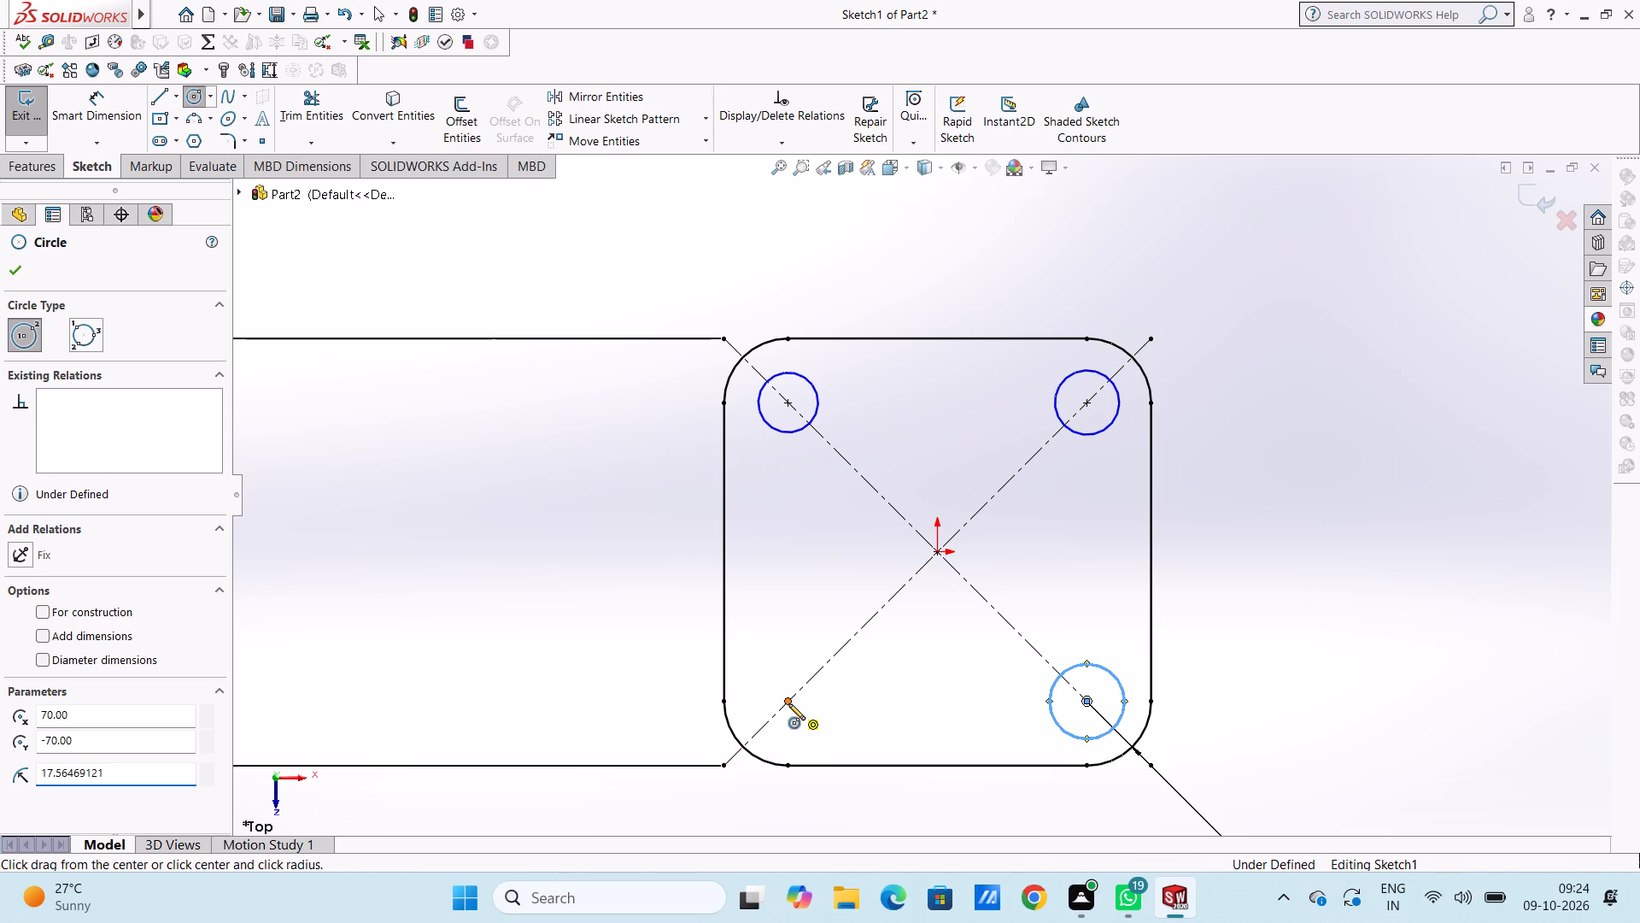
pyautogui.click(812, 724)
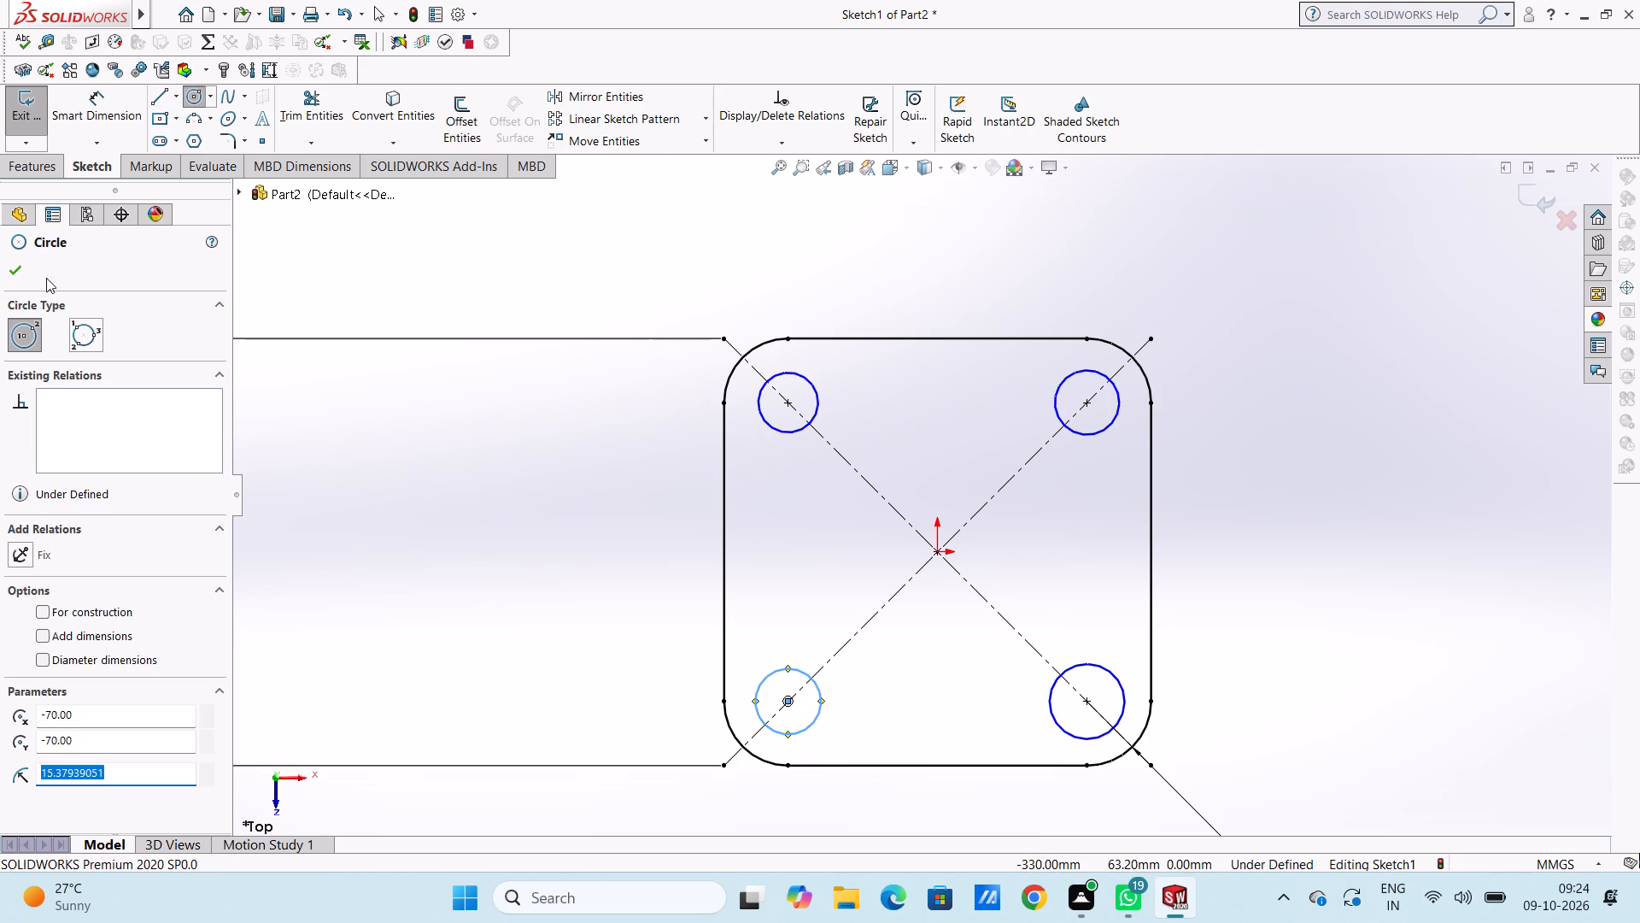
pyautogui.click(20, 275)
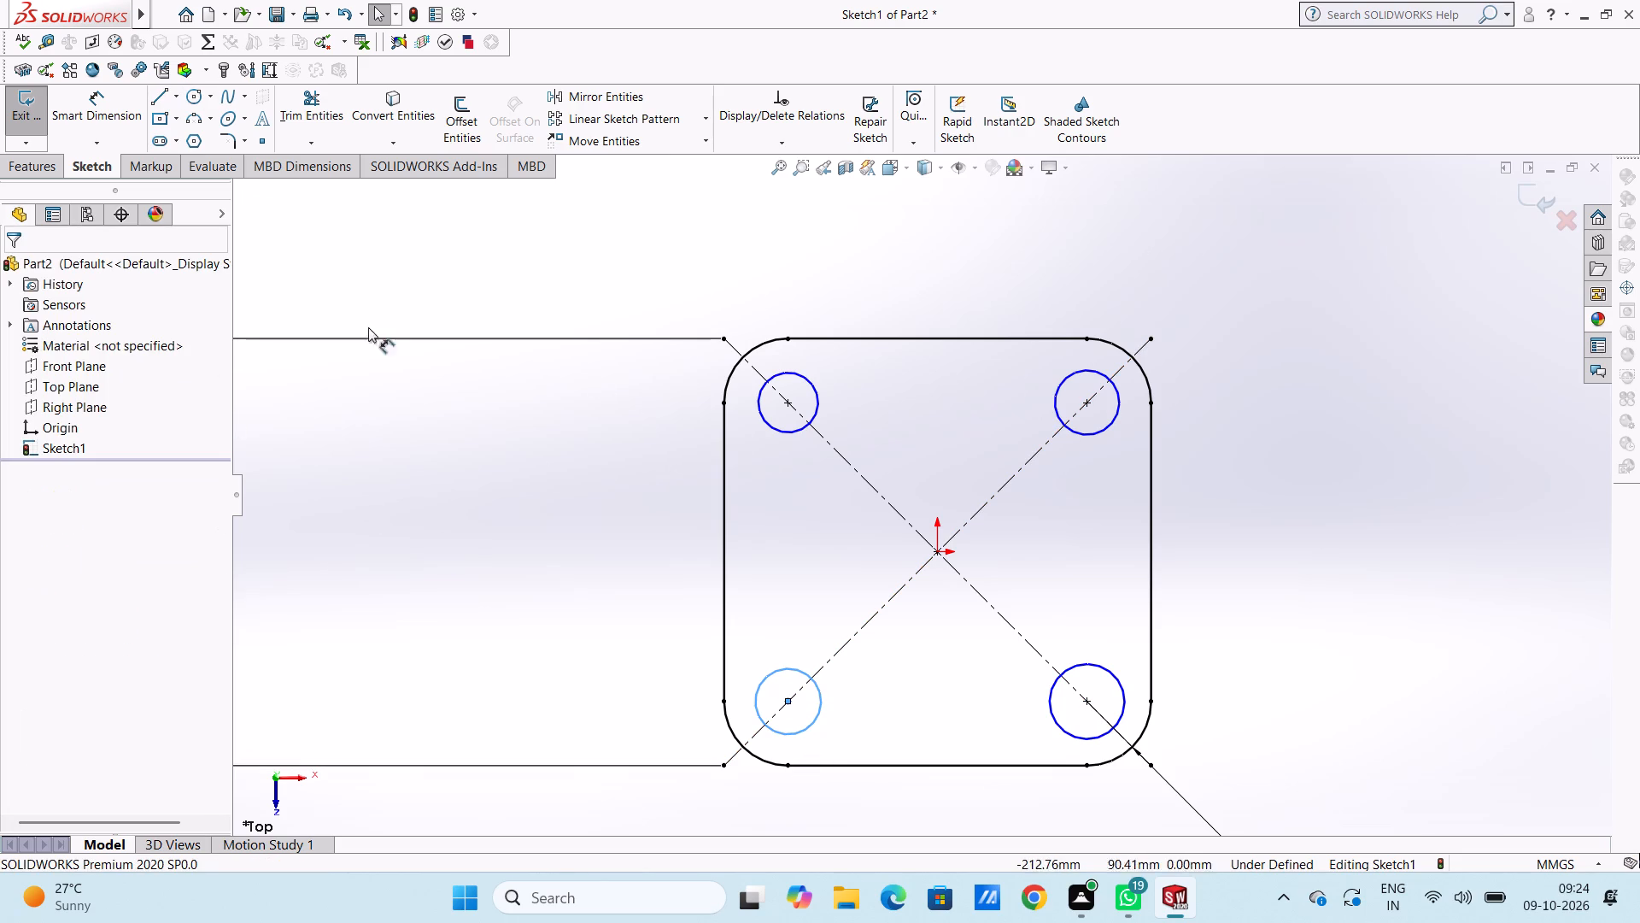
# Dimension the two upper corner circles to 25 mm diameter each, placing the dimensions outside the profile.
pyautogui.click(113, 113)
pyautogui.click(781, 431)
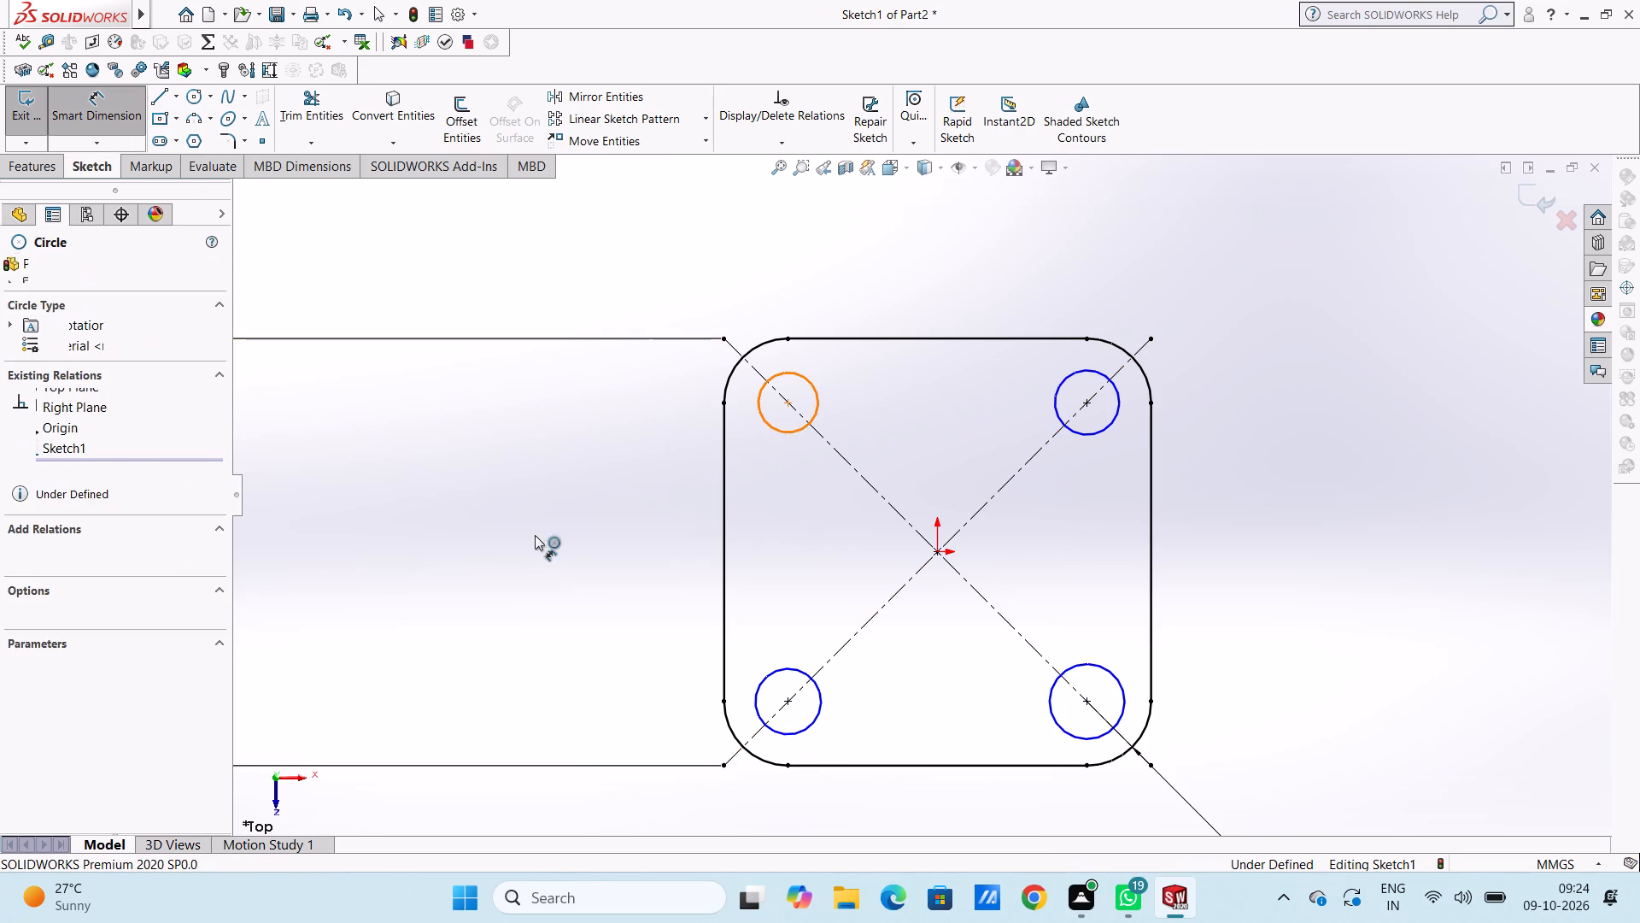
pyautogui.click(522, 539)
pyautogui.write('25')
pyautogui.press('Return')
pyautogui.click(583, 402)
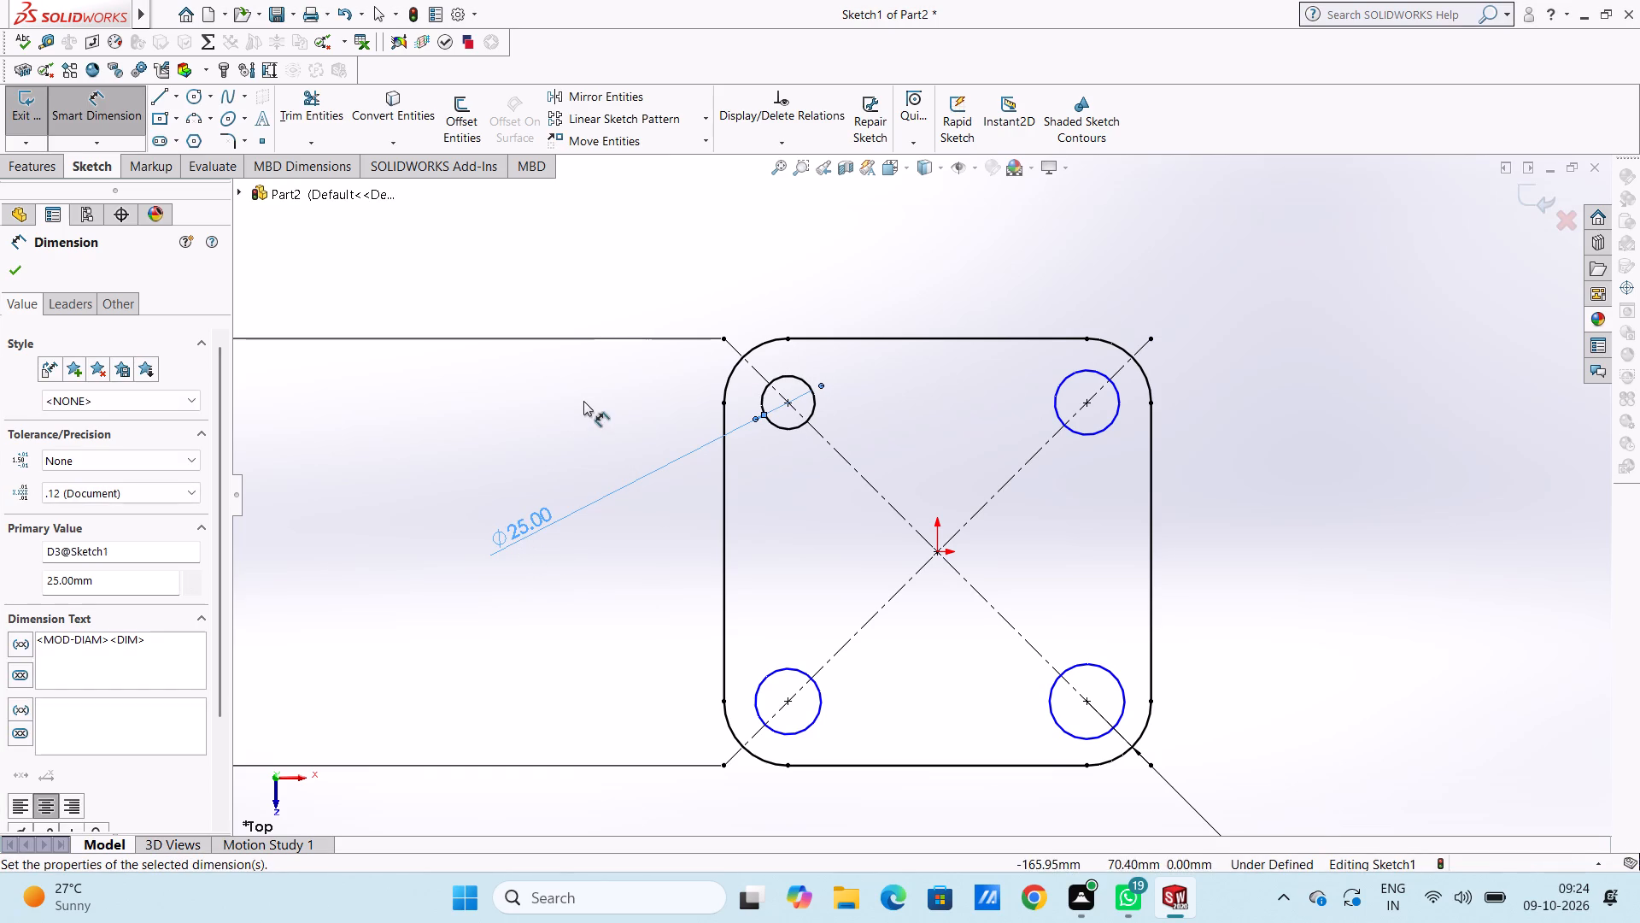
pyautogui.click(1098, 434)
pyautogui.click(1392, 544)
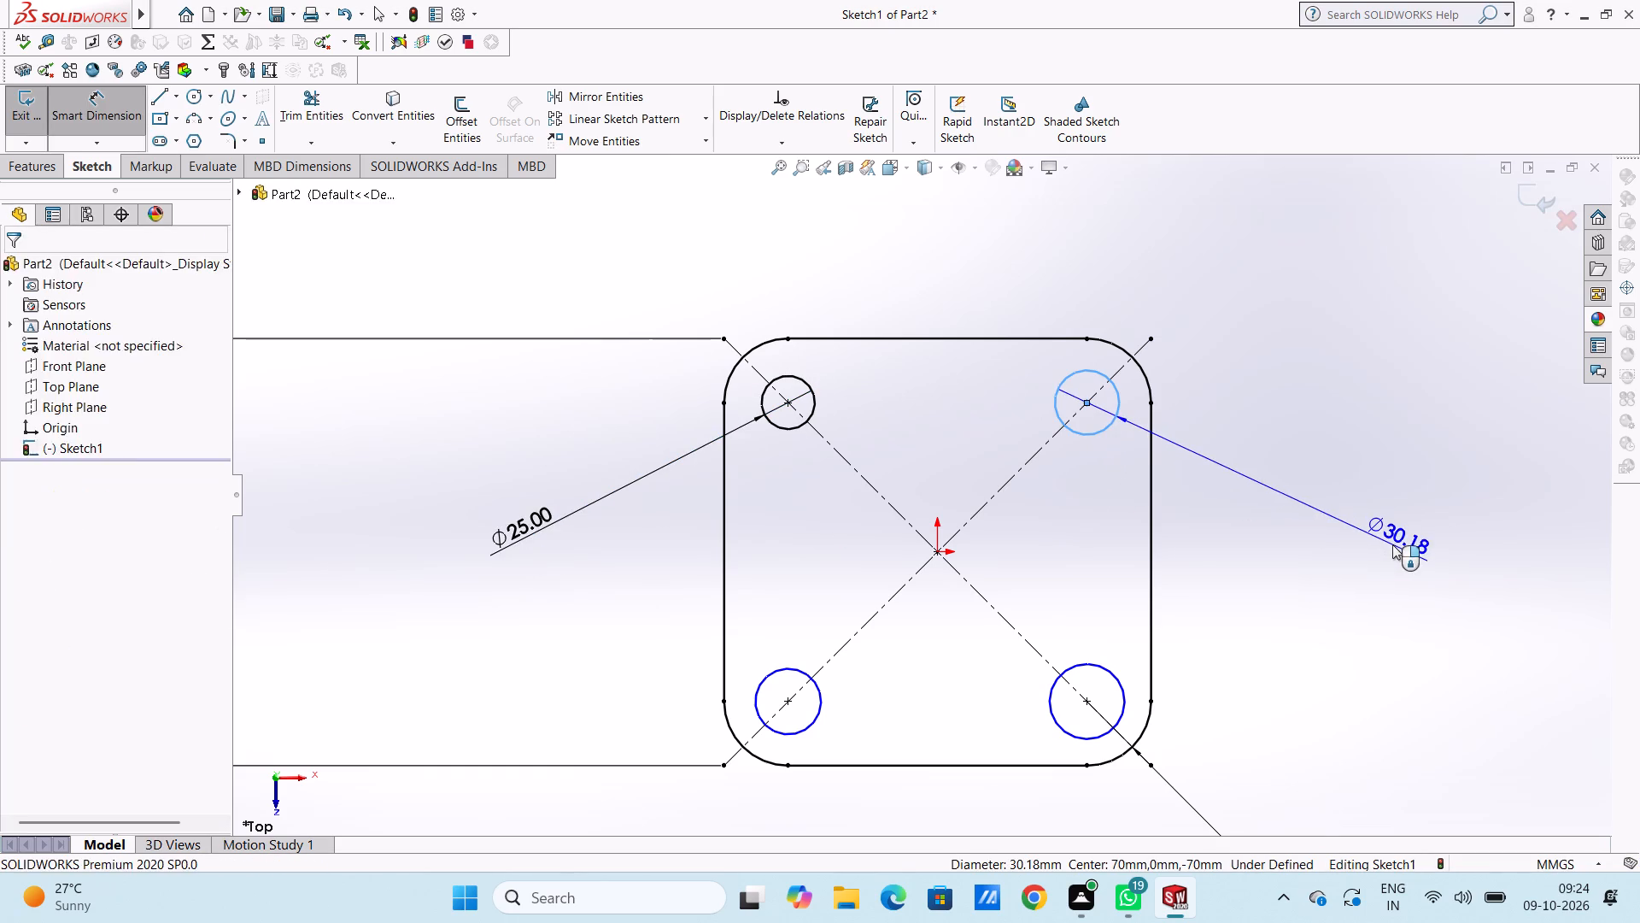
pyautogui.write('25')
pyautogui.press('Return')
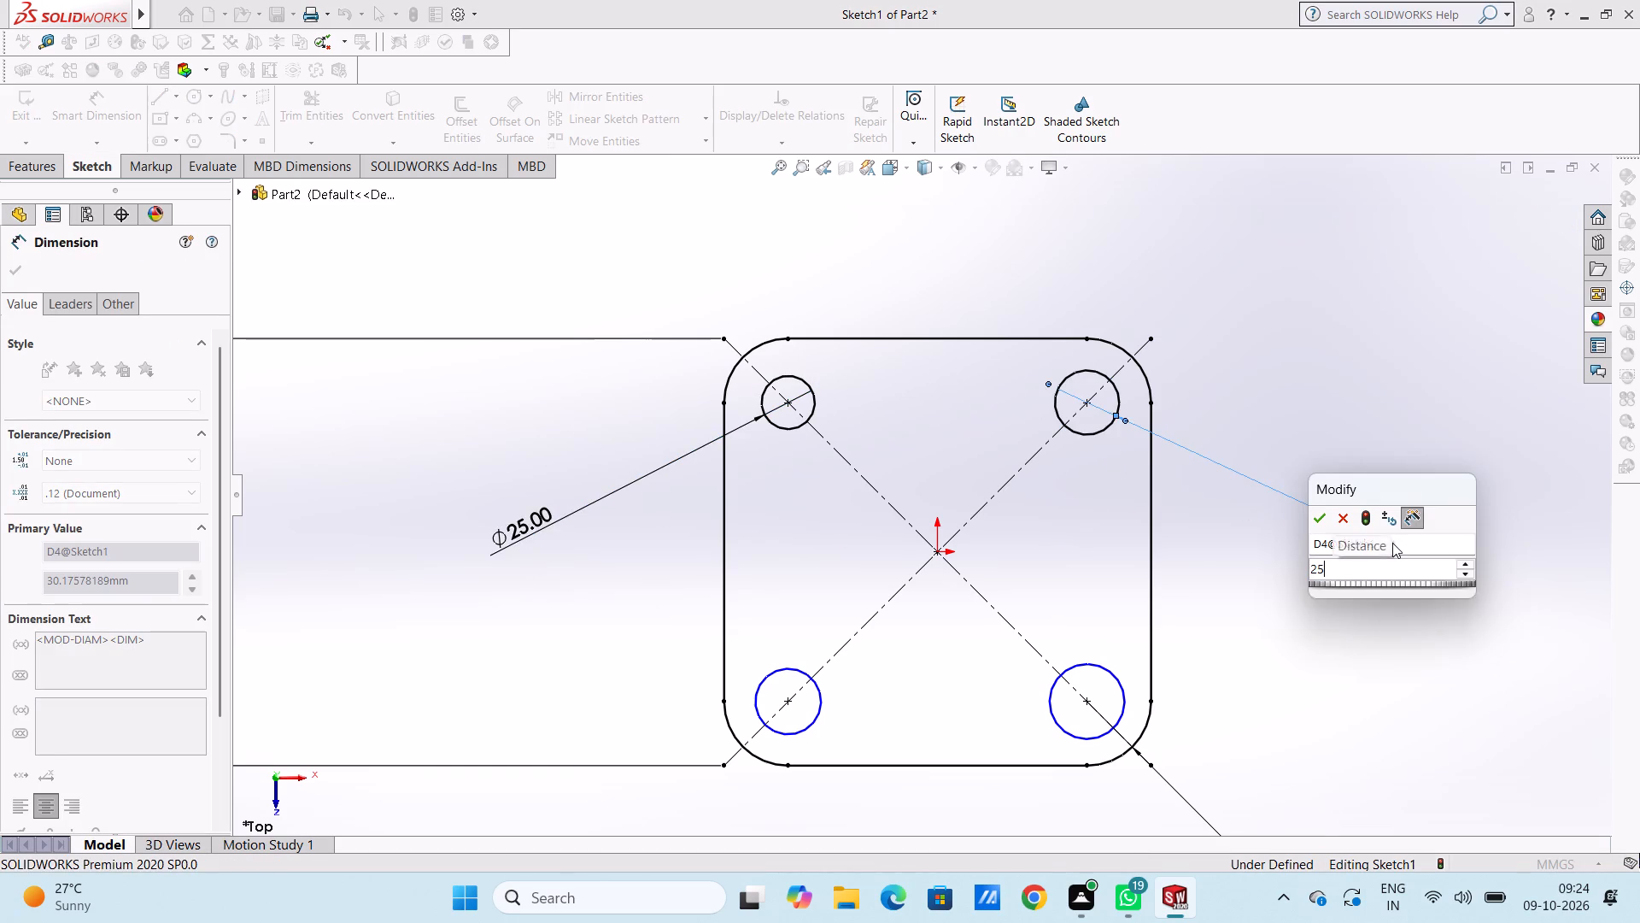
pyautogui.click(1289, 695)
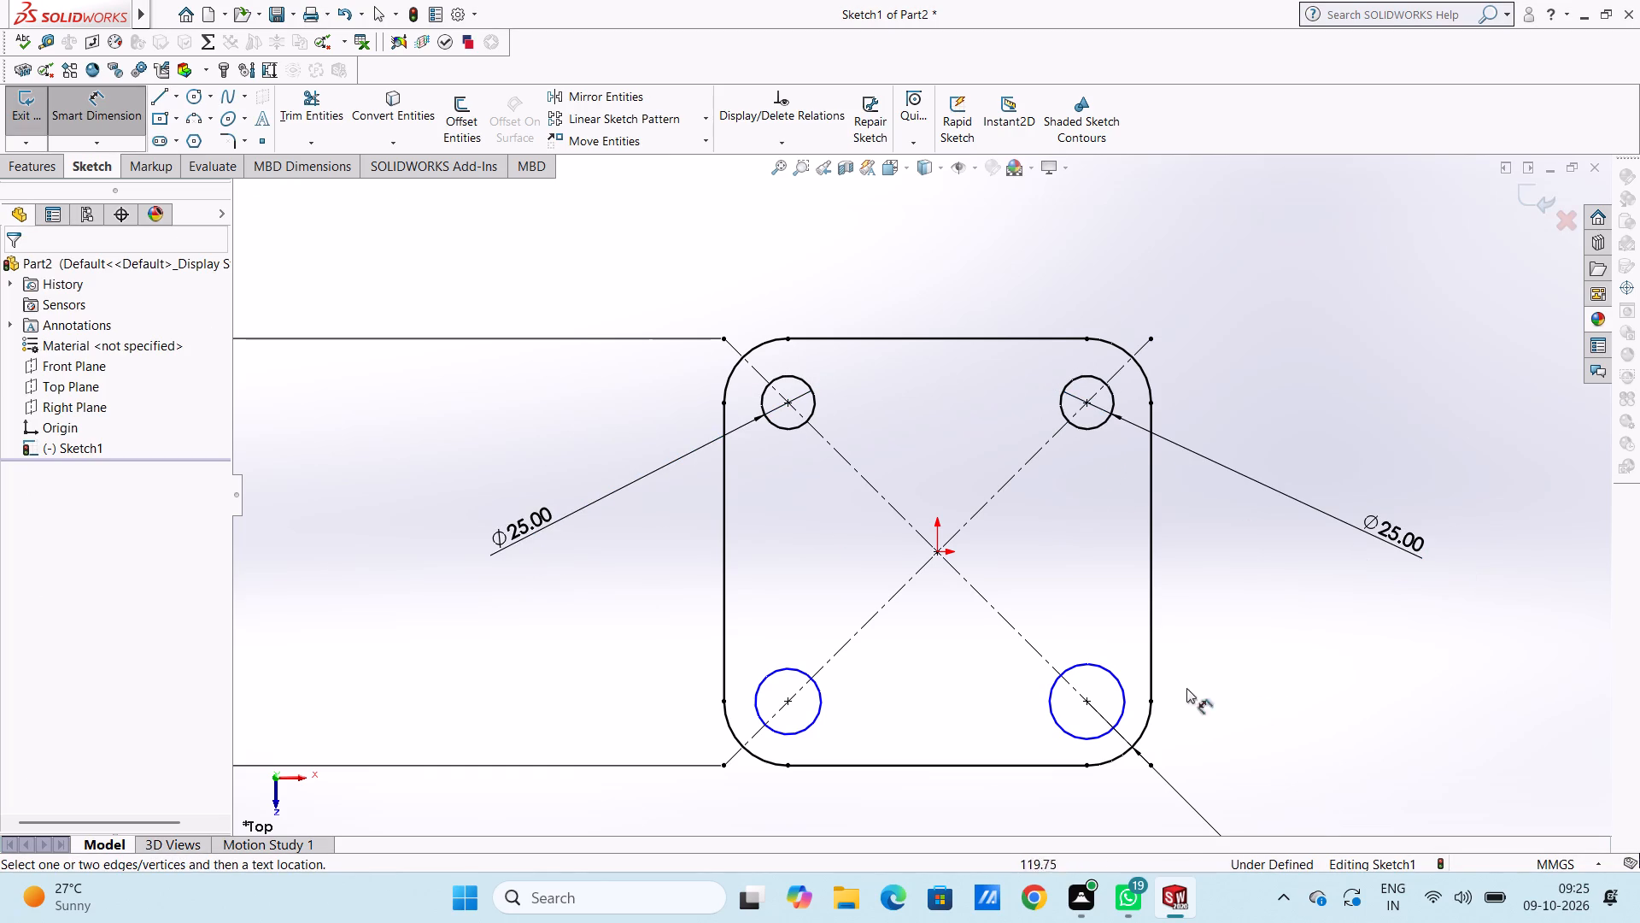
# Dimension the two lower corner circles to 25 mm diameter each, with the dimensions outside the profile, and end dimensioning.
pyautogui.click(1116, 690)
pyautogui.click(1121, 683)
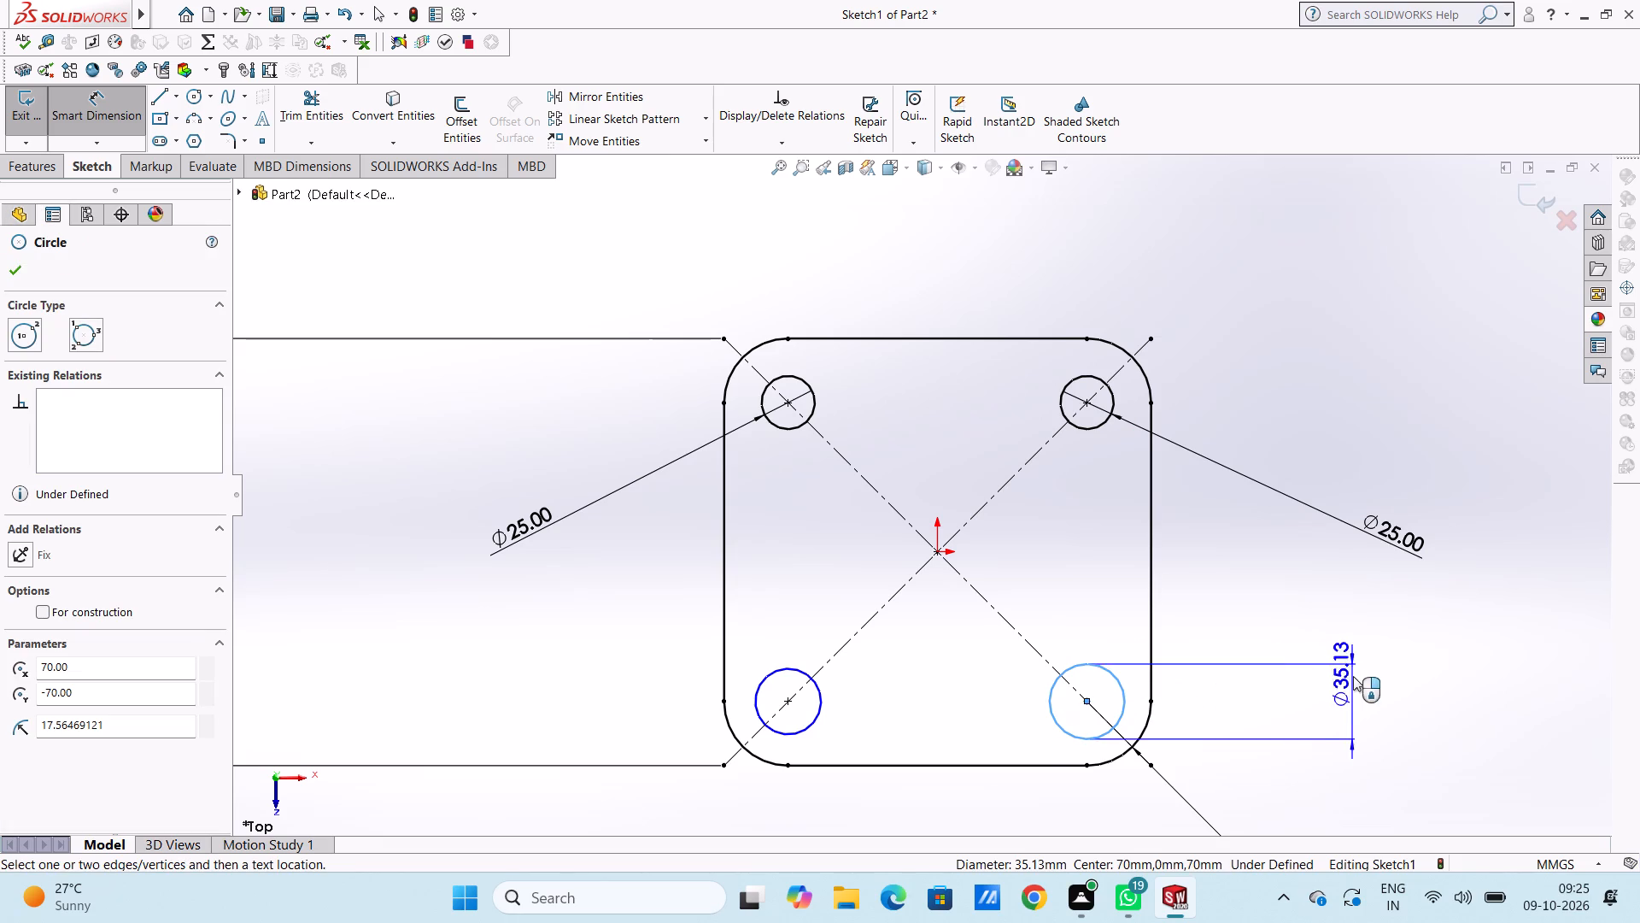
pyautogui.click(1397, 625)
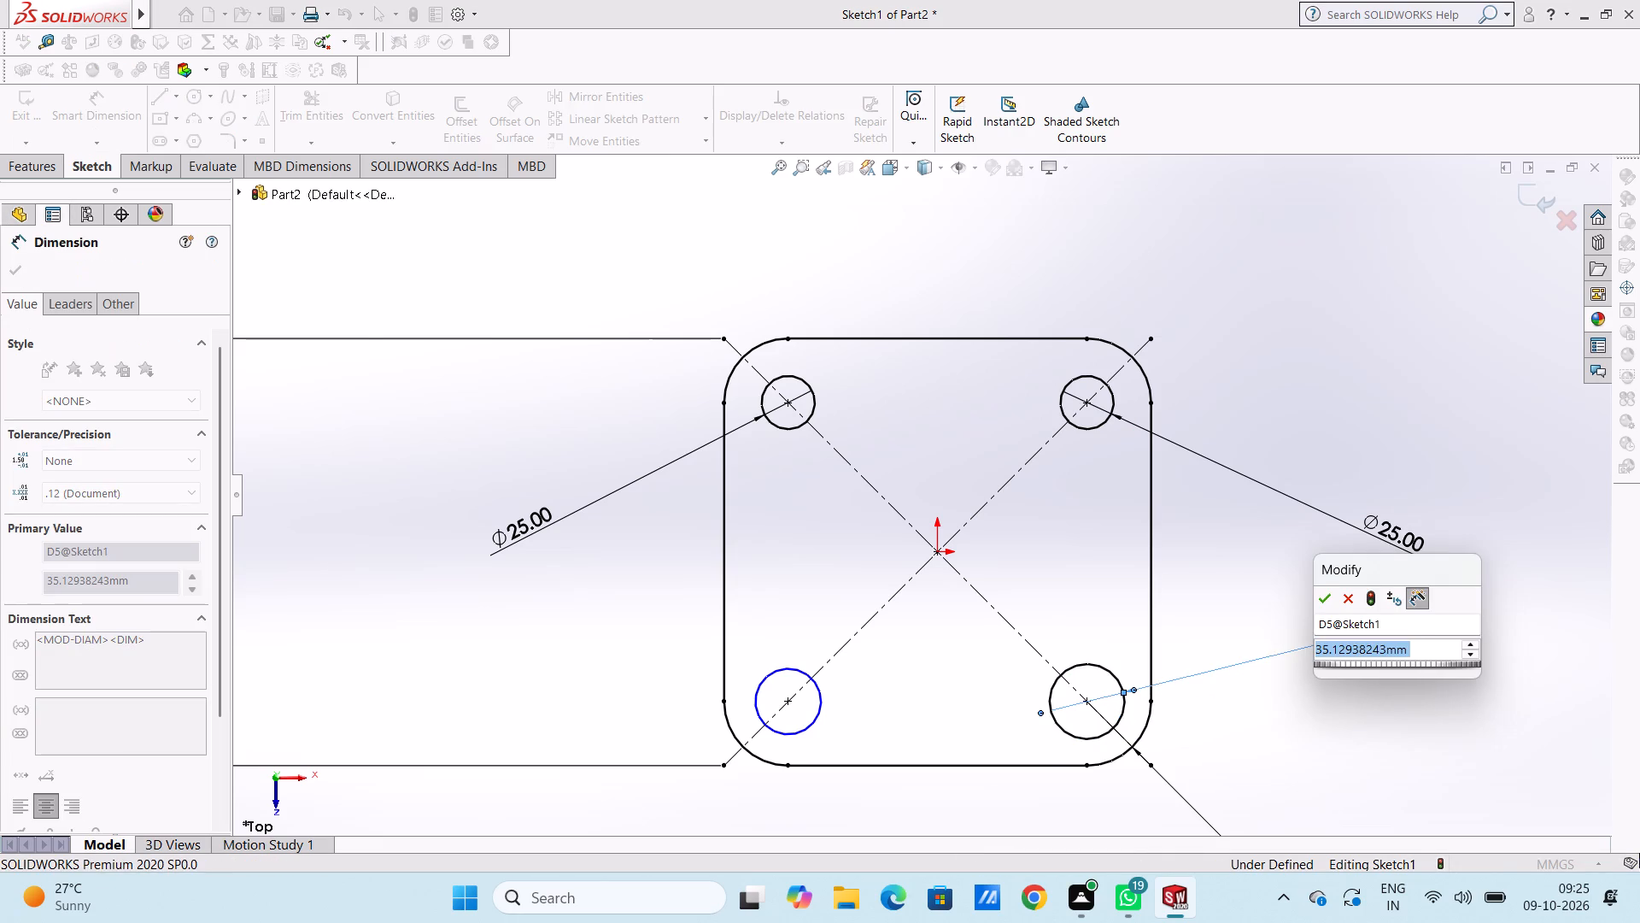
pyautogui.write('25')
pyautogui.press('Return')
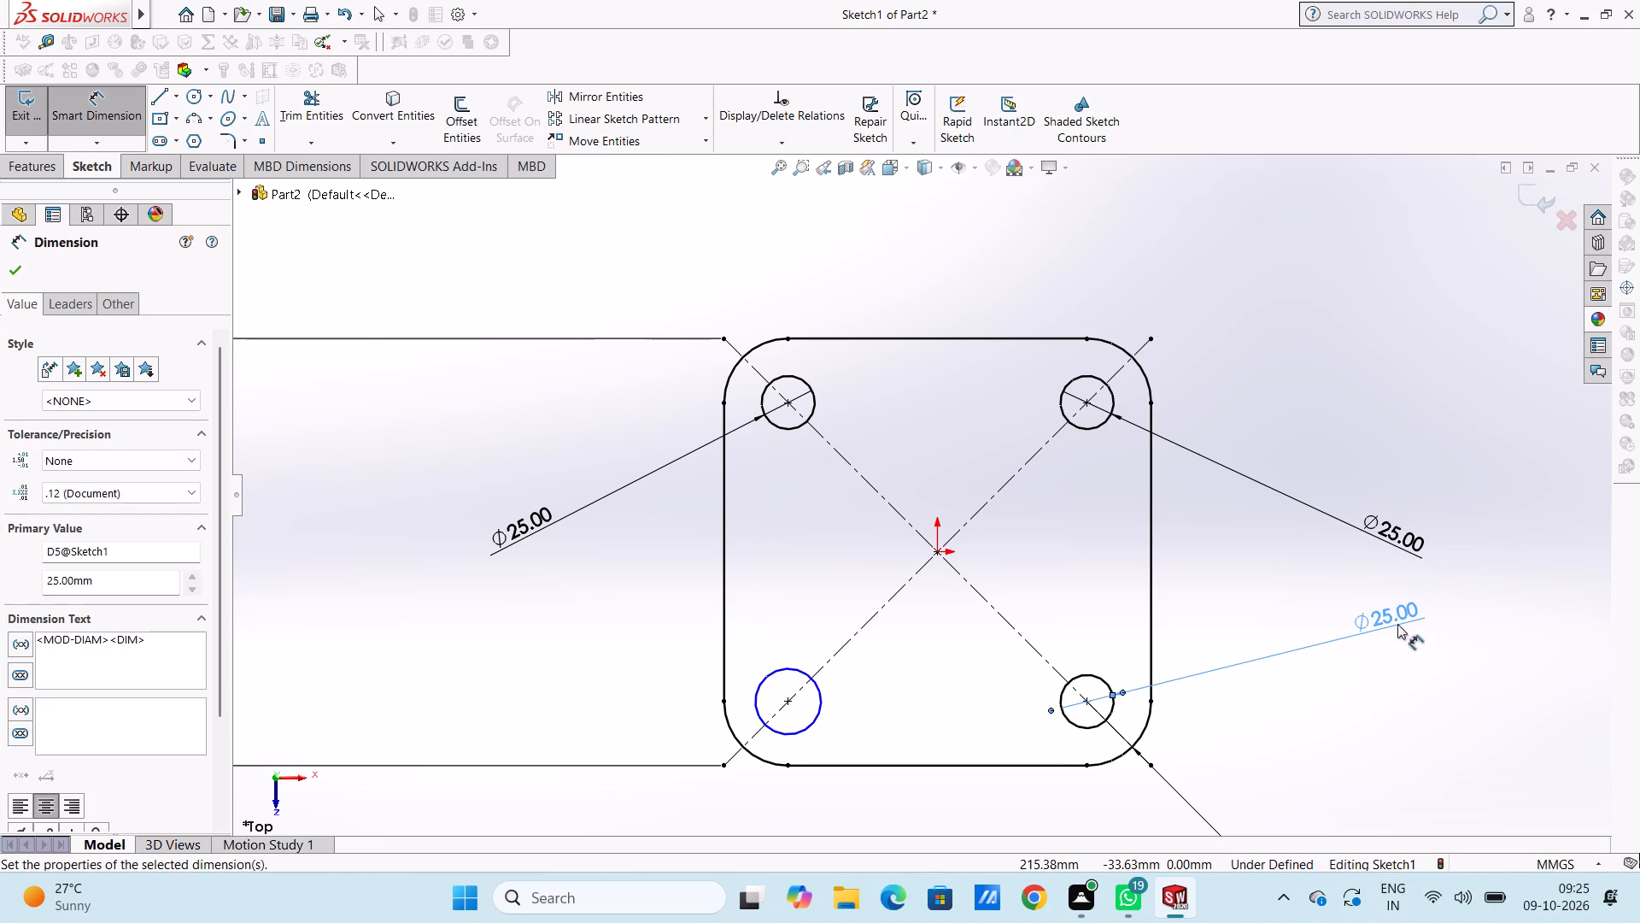
pyautogui.click(1212, 591)
pyautogui.click(817, 722)
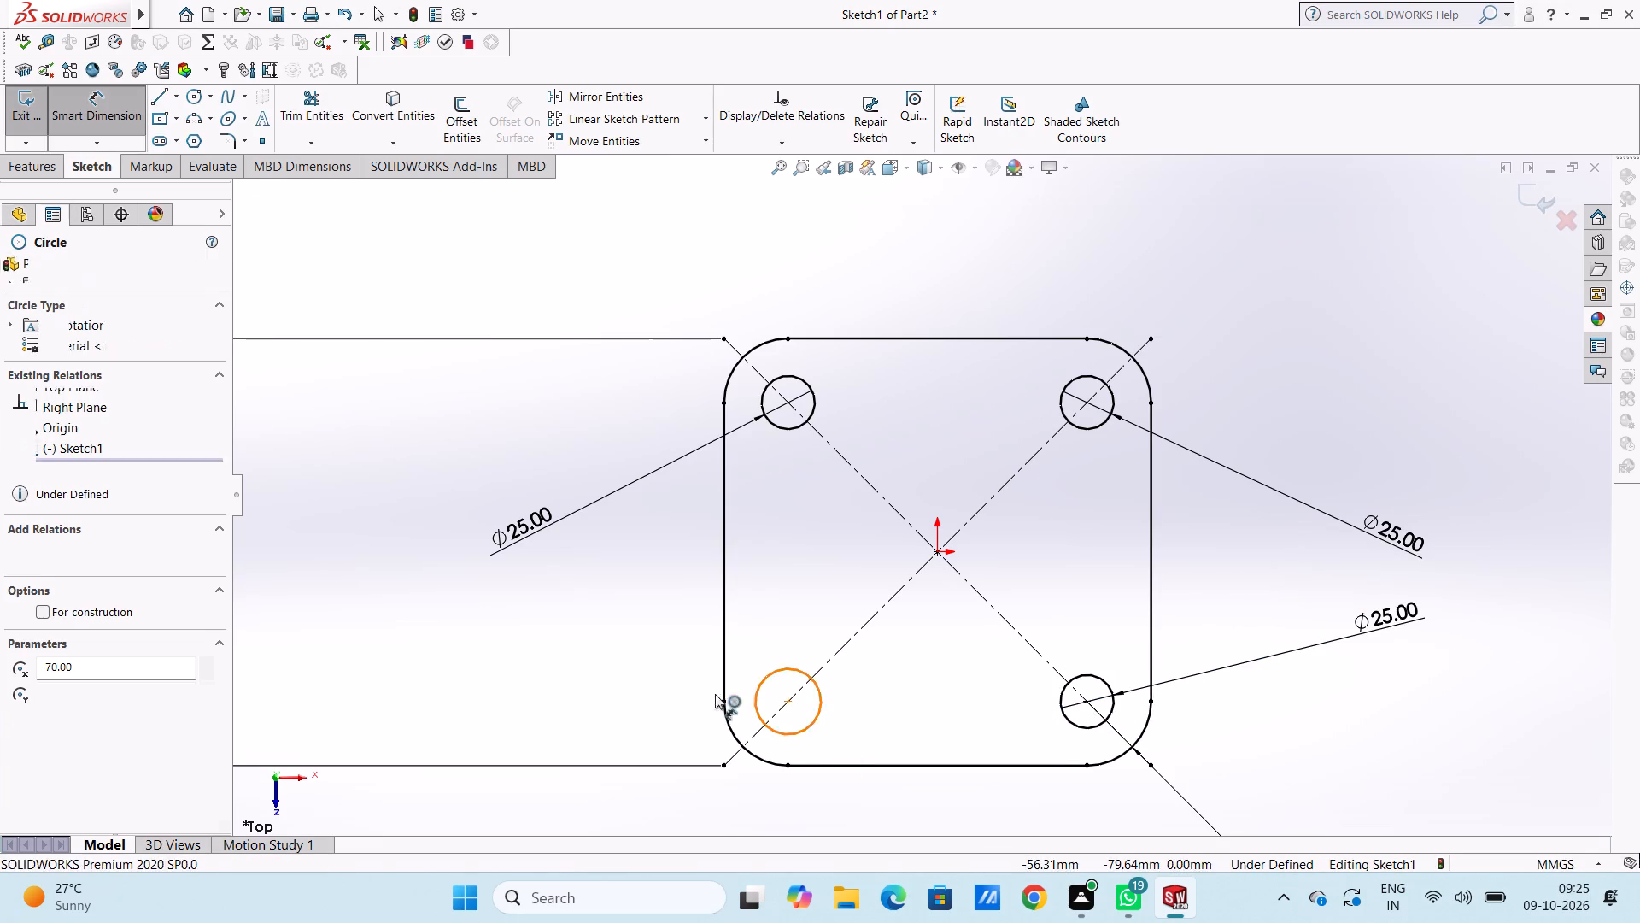
pyautogui.click(451, 782)
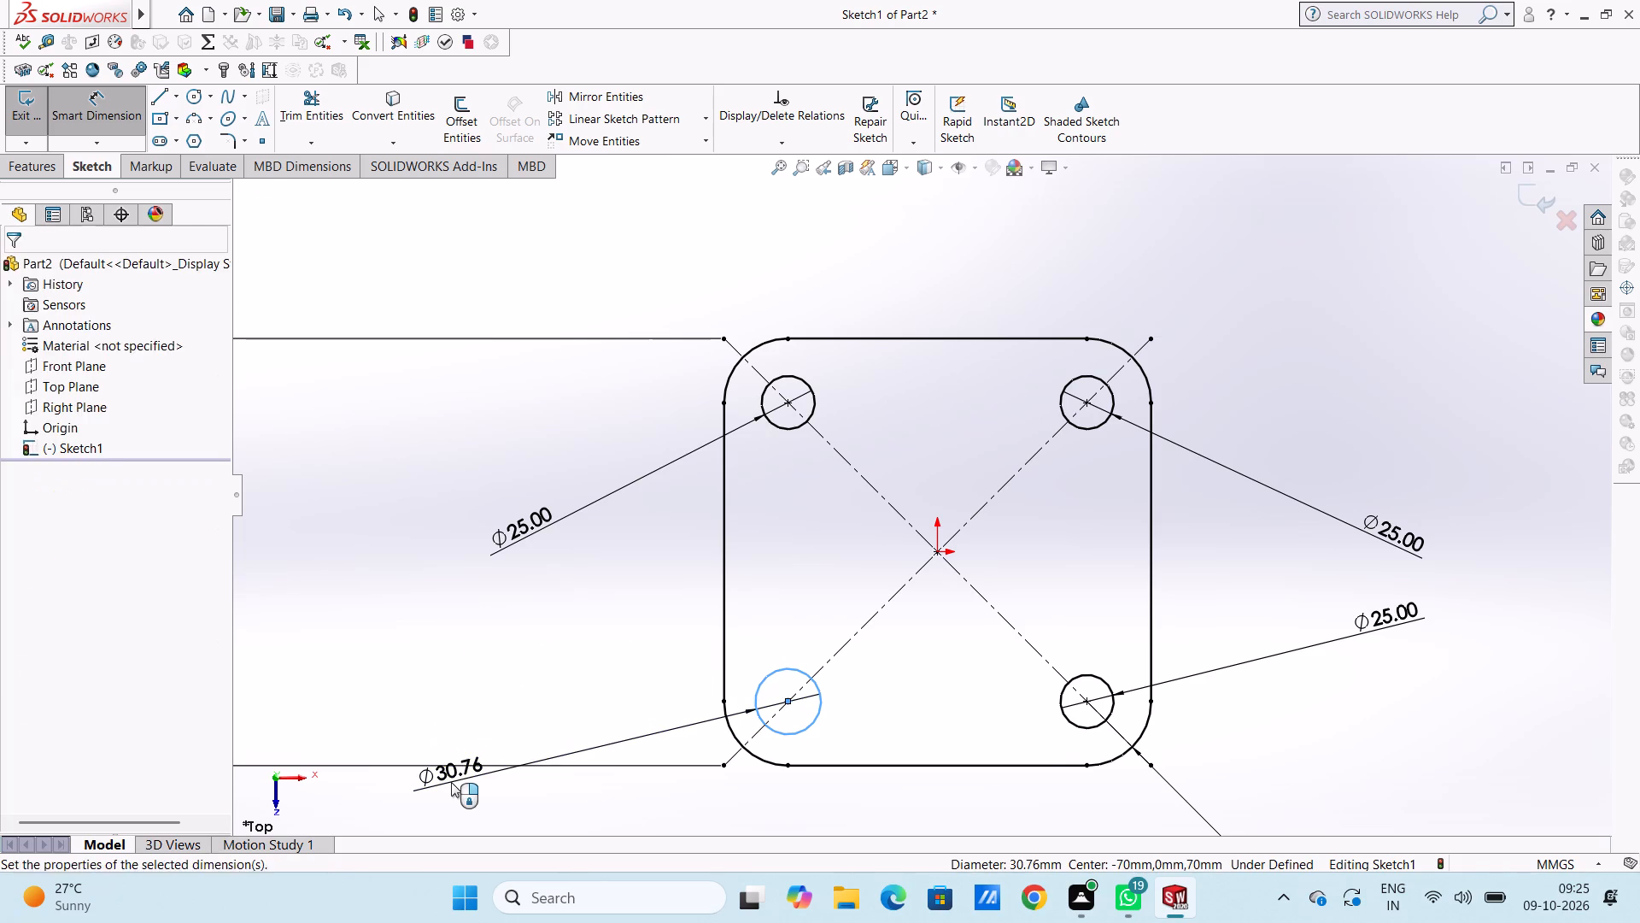
pyautogui.write('25')
pyautogui.press('Return')
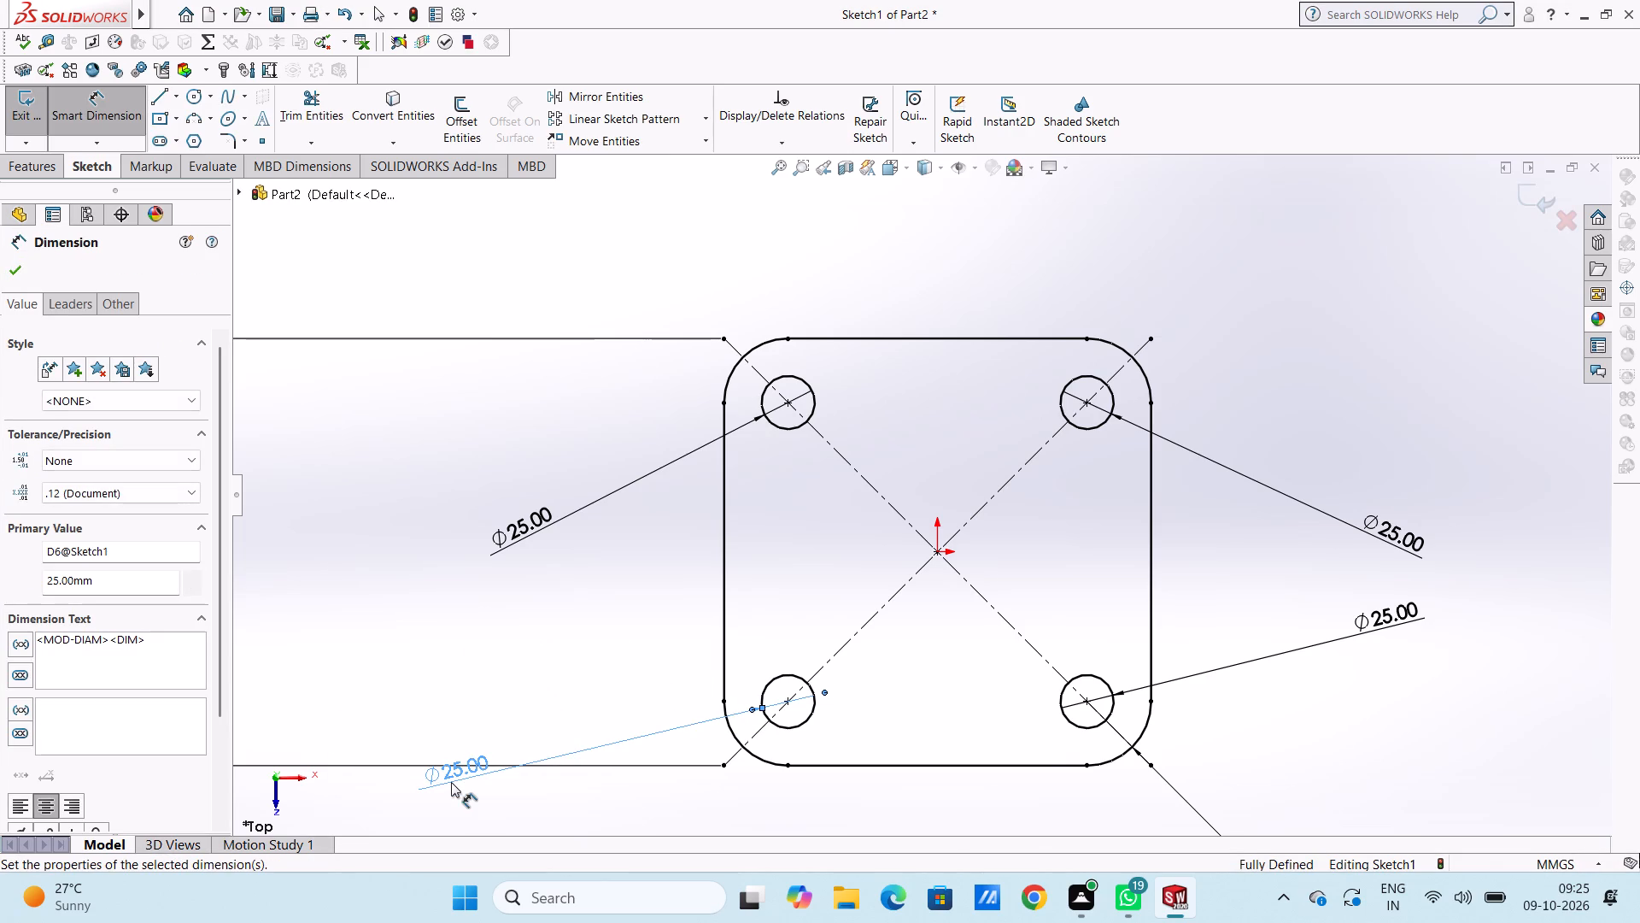
pyautogui.click(548, 641)
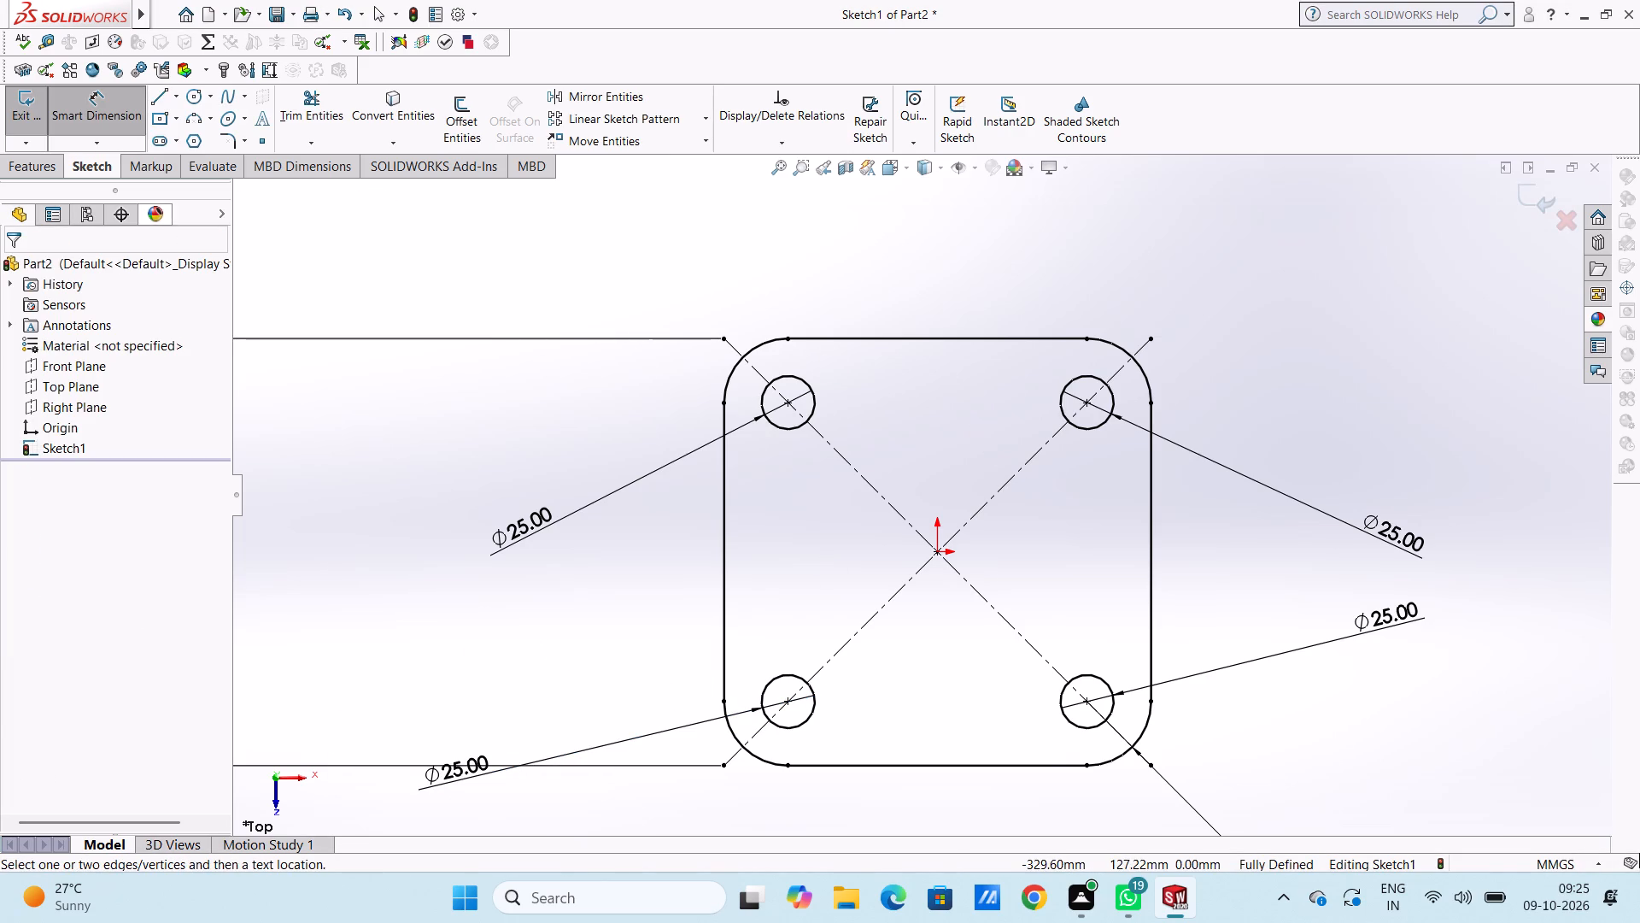
pyautogui.click(94, 113)
# Extrude the rounded square profile with its four holes as a blind boss 22 mm deep.
pyautogui.click(27, 170)
pyautogui.click(40, 120)
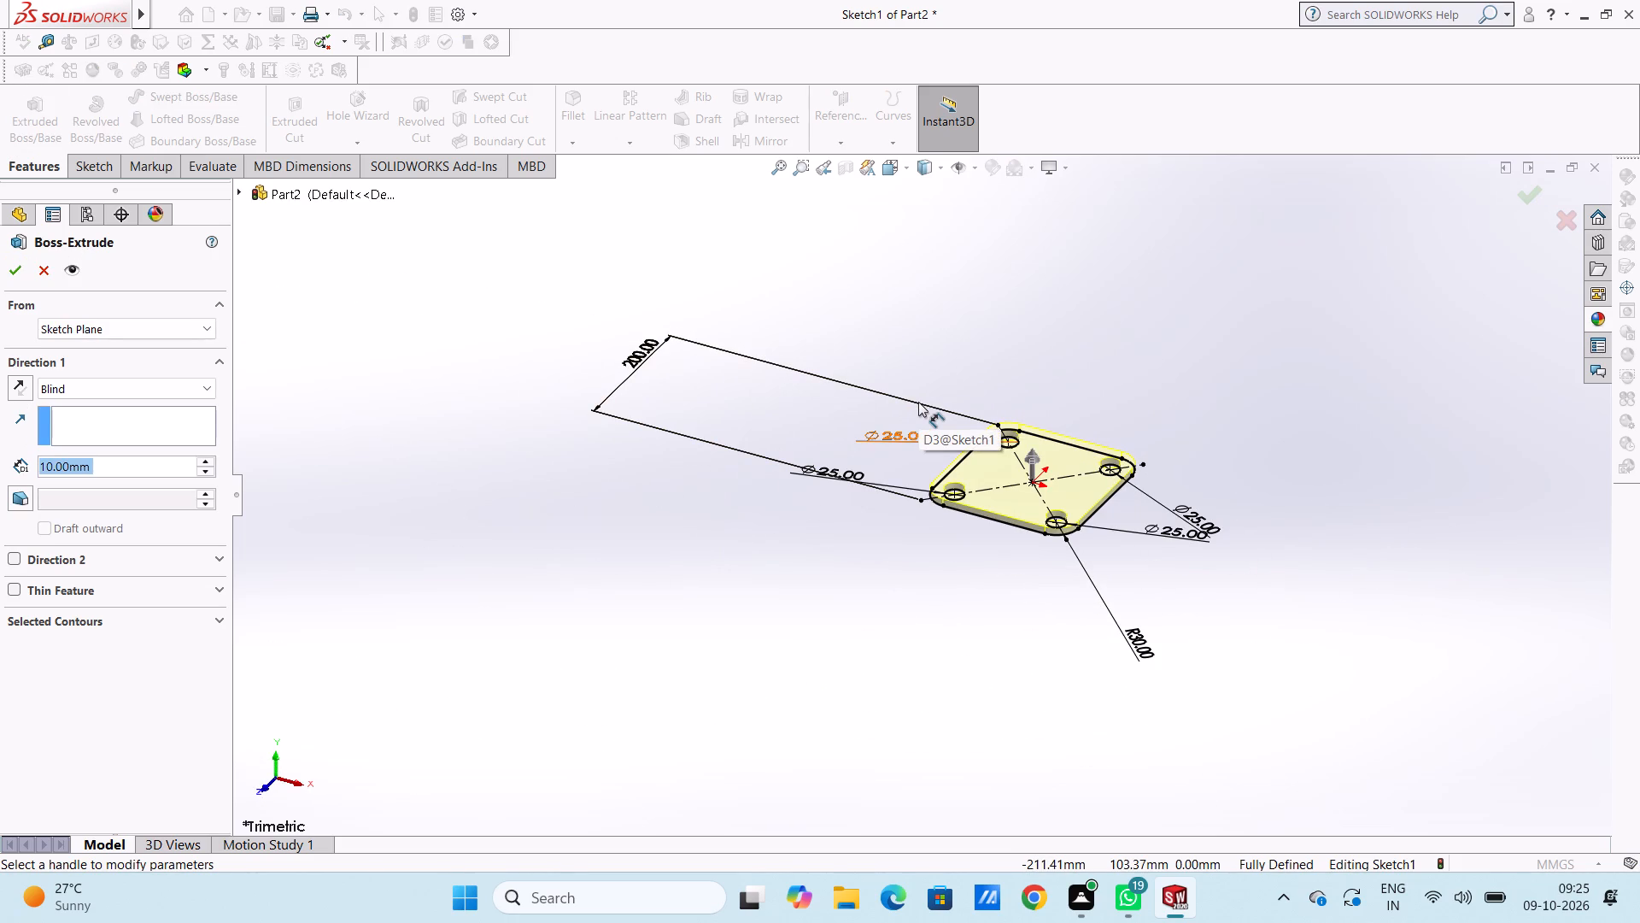
pyautogui.write('22')
pyautogui.press('Return')
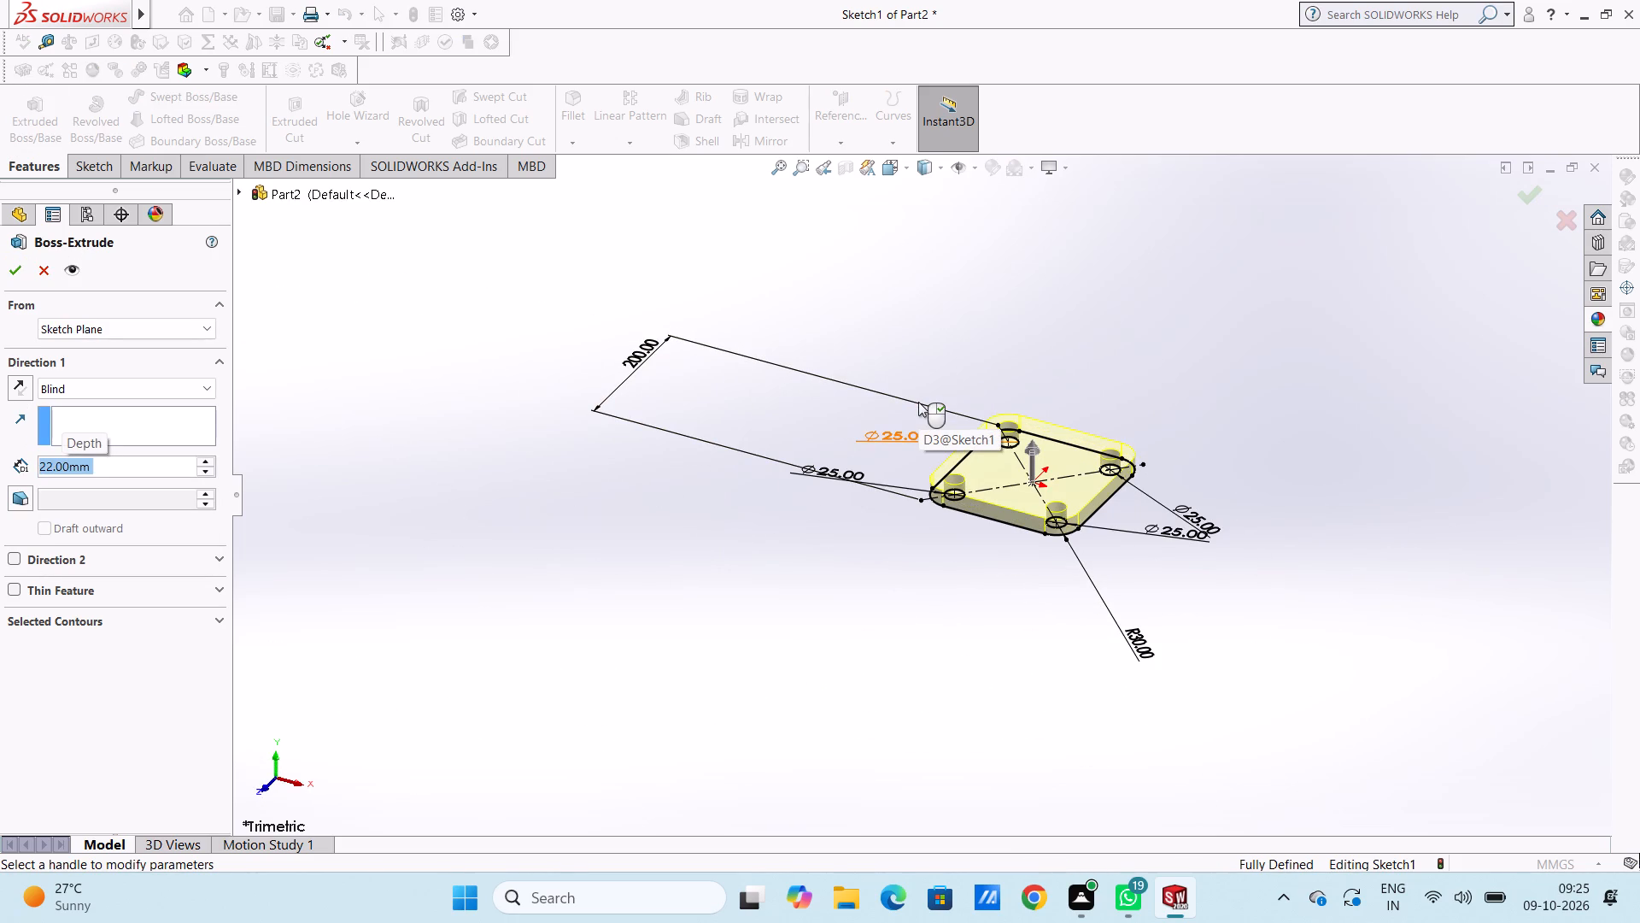
pyautogui.click(17, 276)
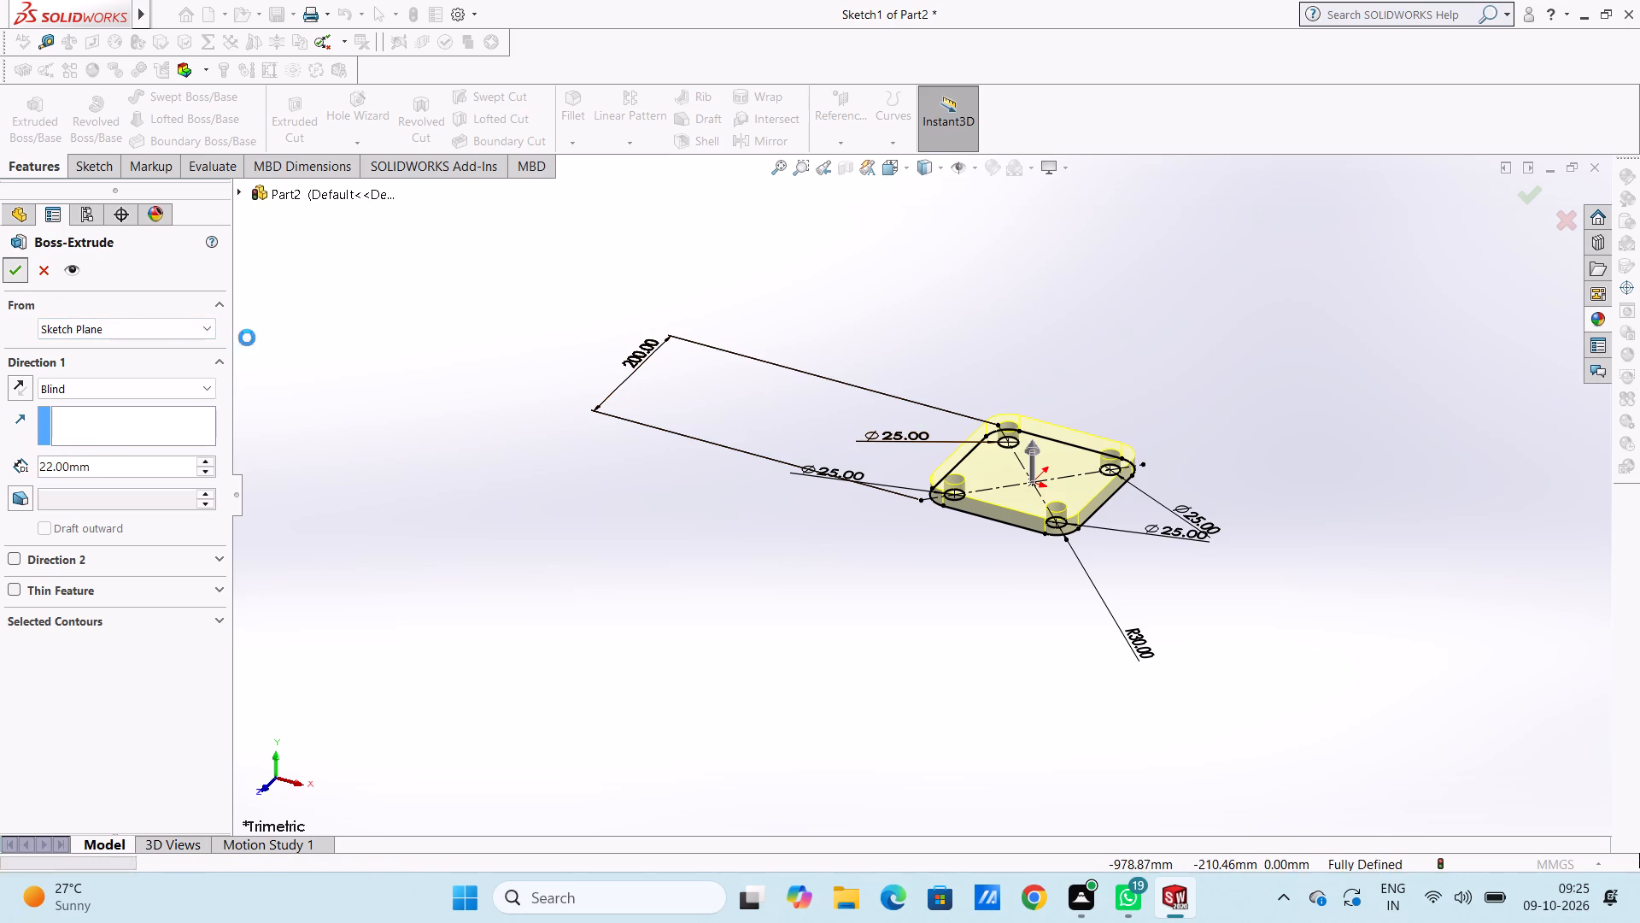
pyautogui.click(366, 347)
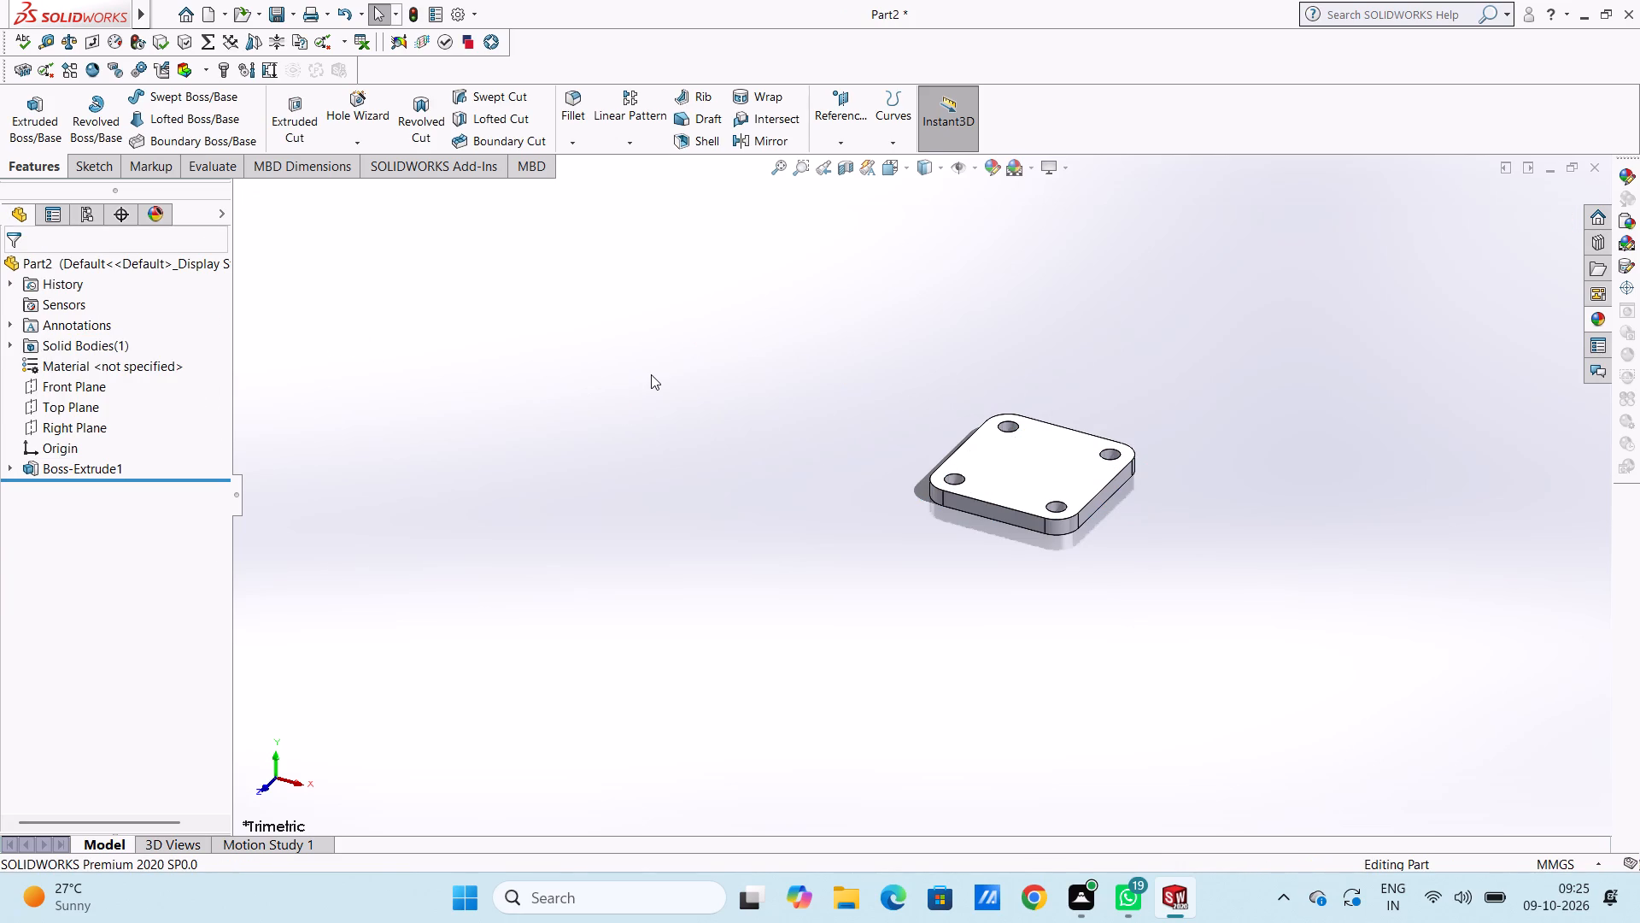
# Open a new sketch on the plate's top face, seen in top view.
pyautogui.moveTo(652, 374); pyautogui.dragTo(701, 467, button='middle')
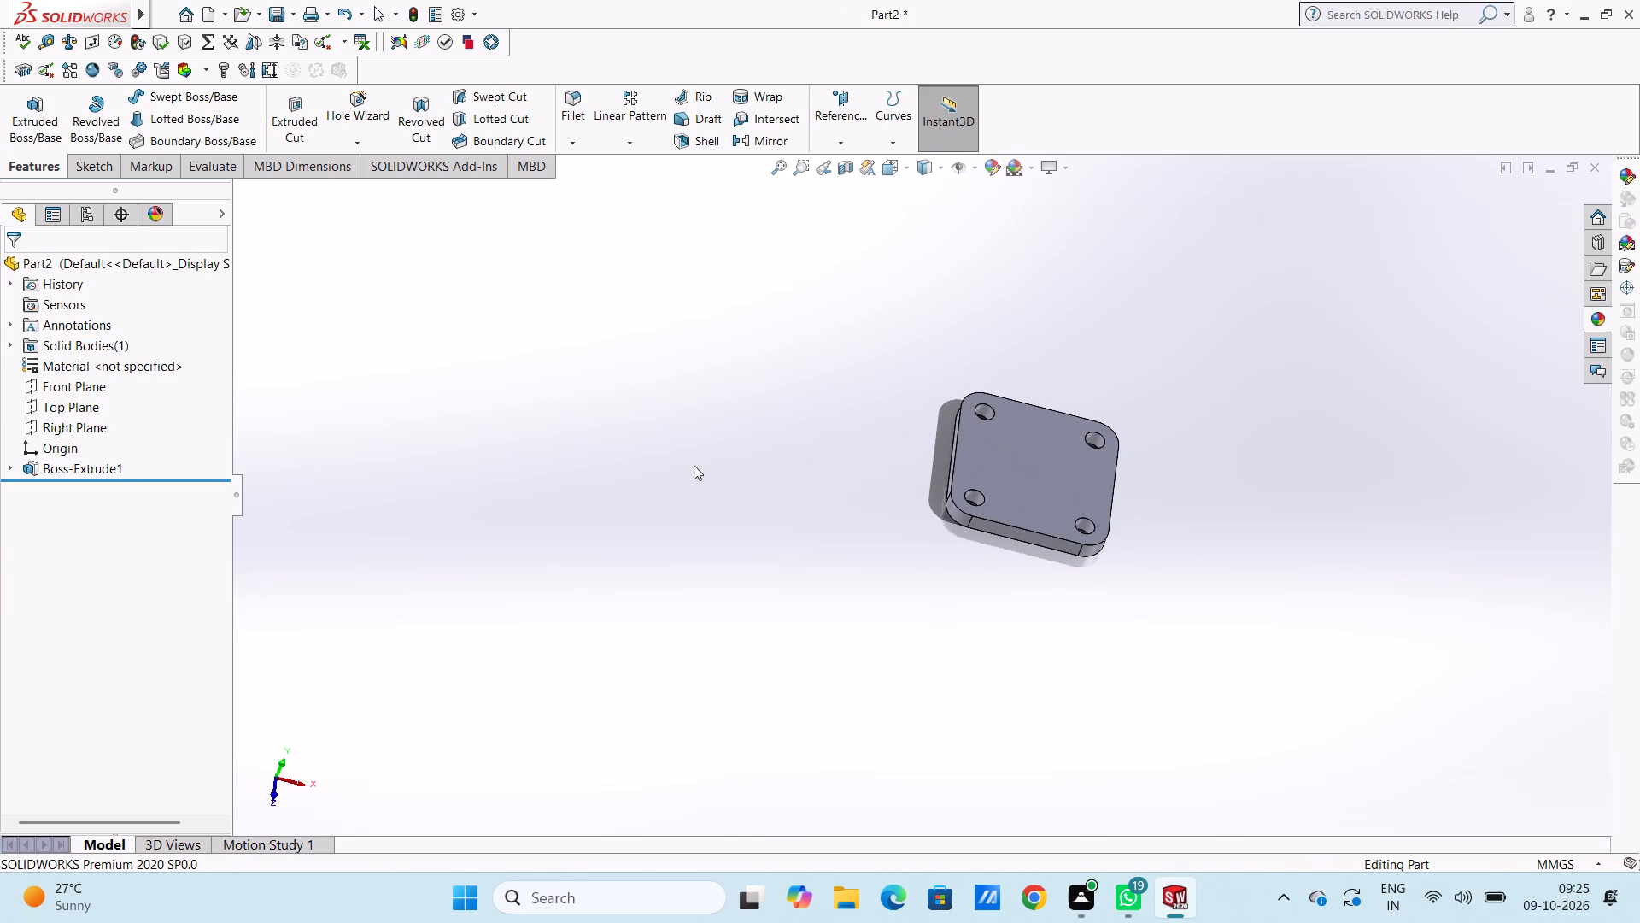
pyautogui.hotkey('ctrl', '5')
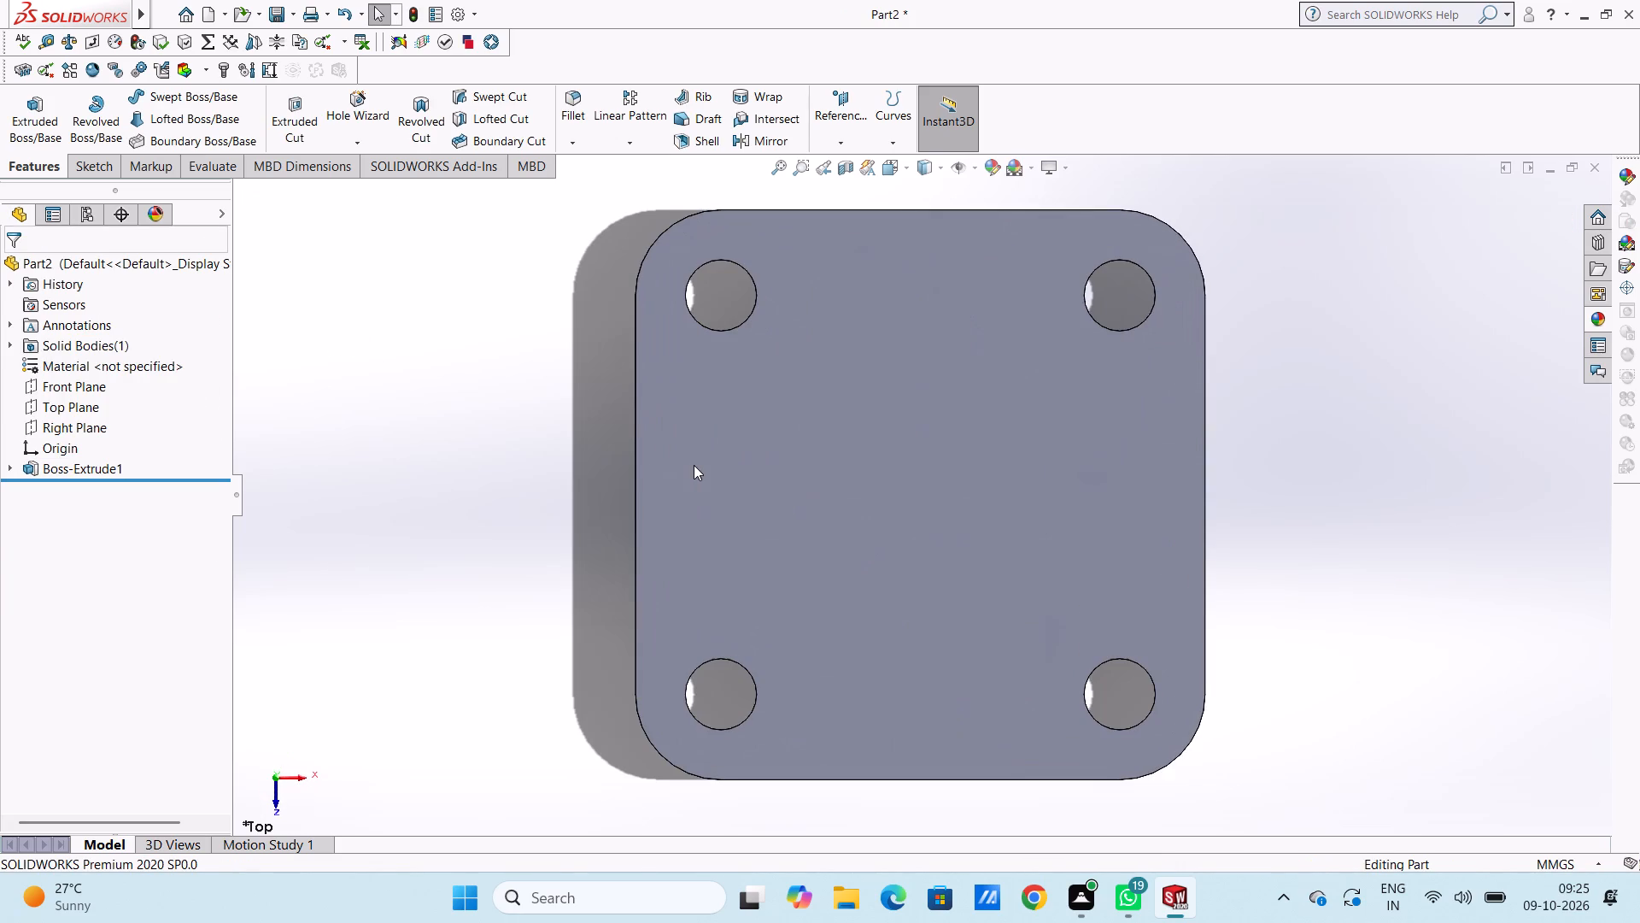
pyautogui.scroll(3, 694, 465)
pyautogui.scroll(-2, 1055, 356)
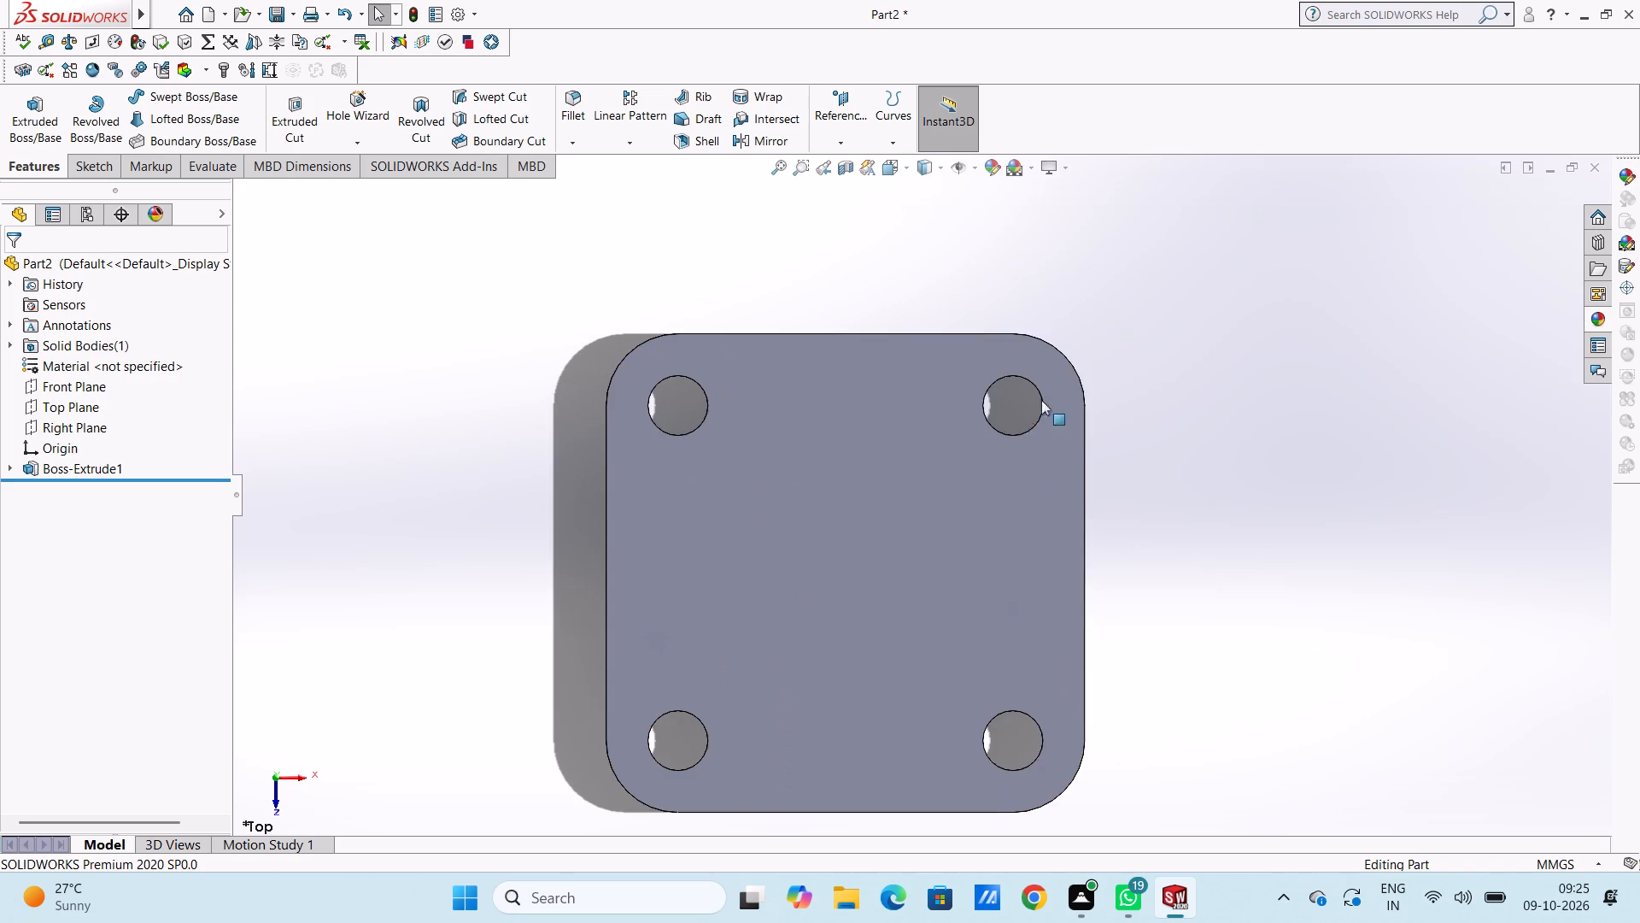
pyautogui.click(879, 501)
pyautogui.click(946, 459)
pyautogui.click(1093, 379)
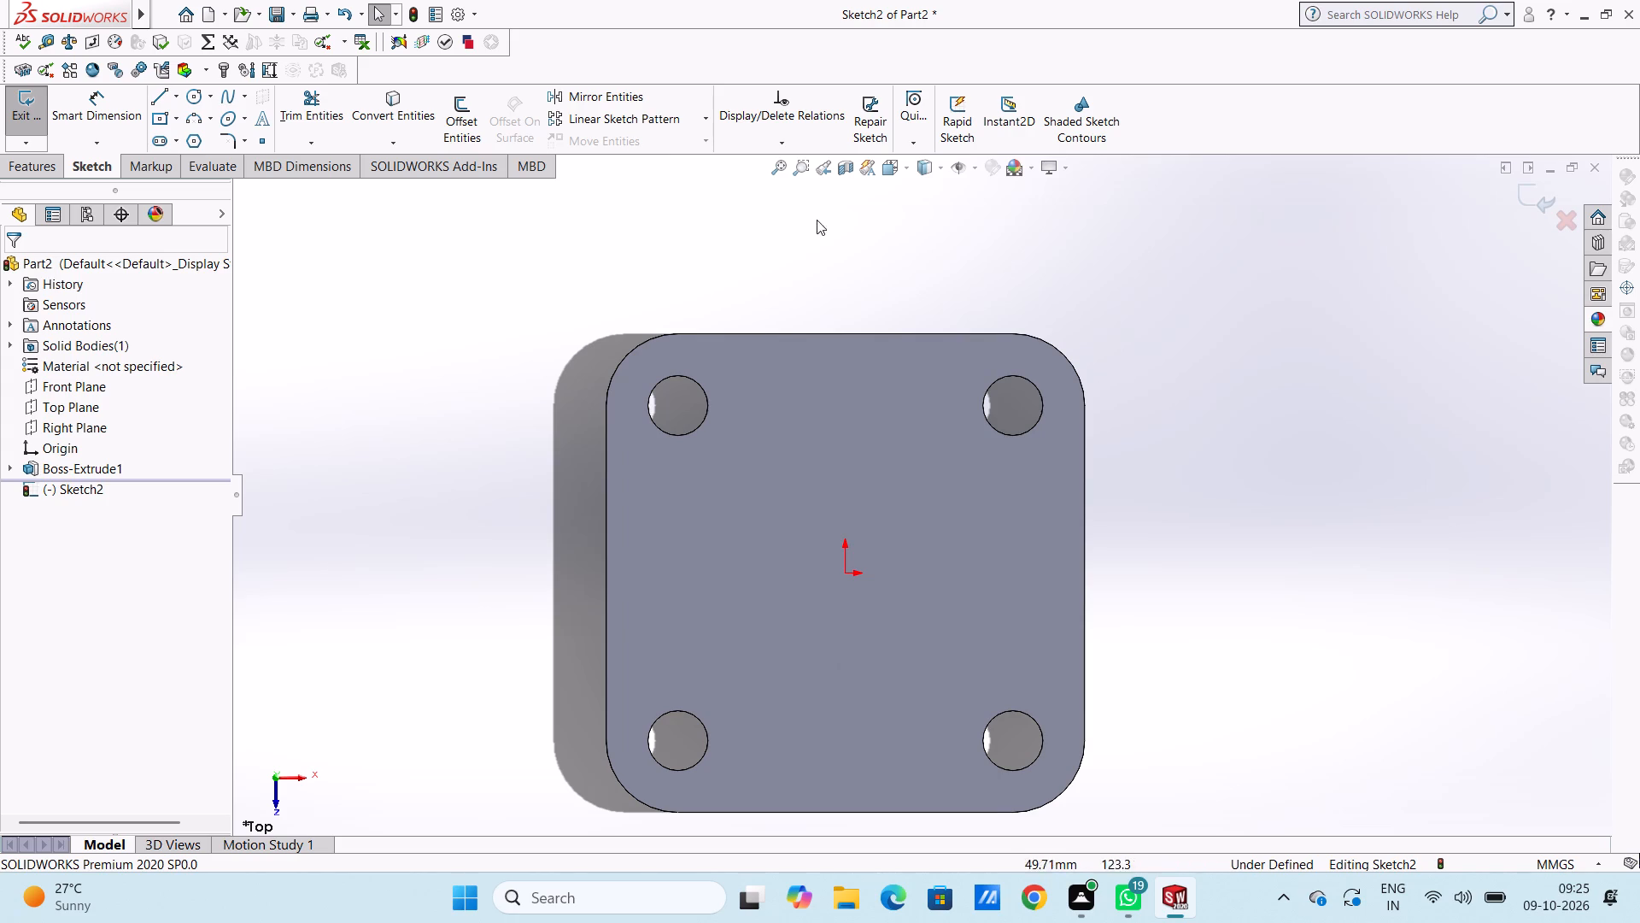
# Sketch a circle about 20 to 22 mm in radius concentric with each of the plate's four corner holes.
pyautogui.click(199, 95)
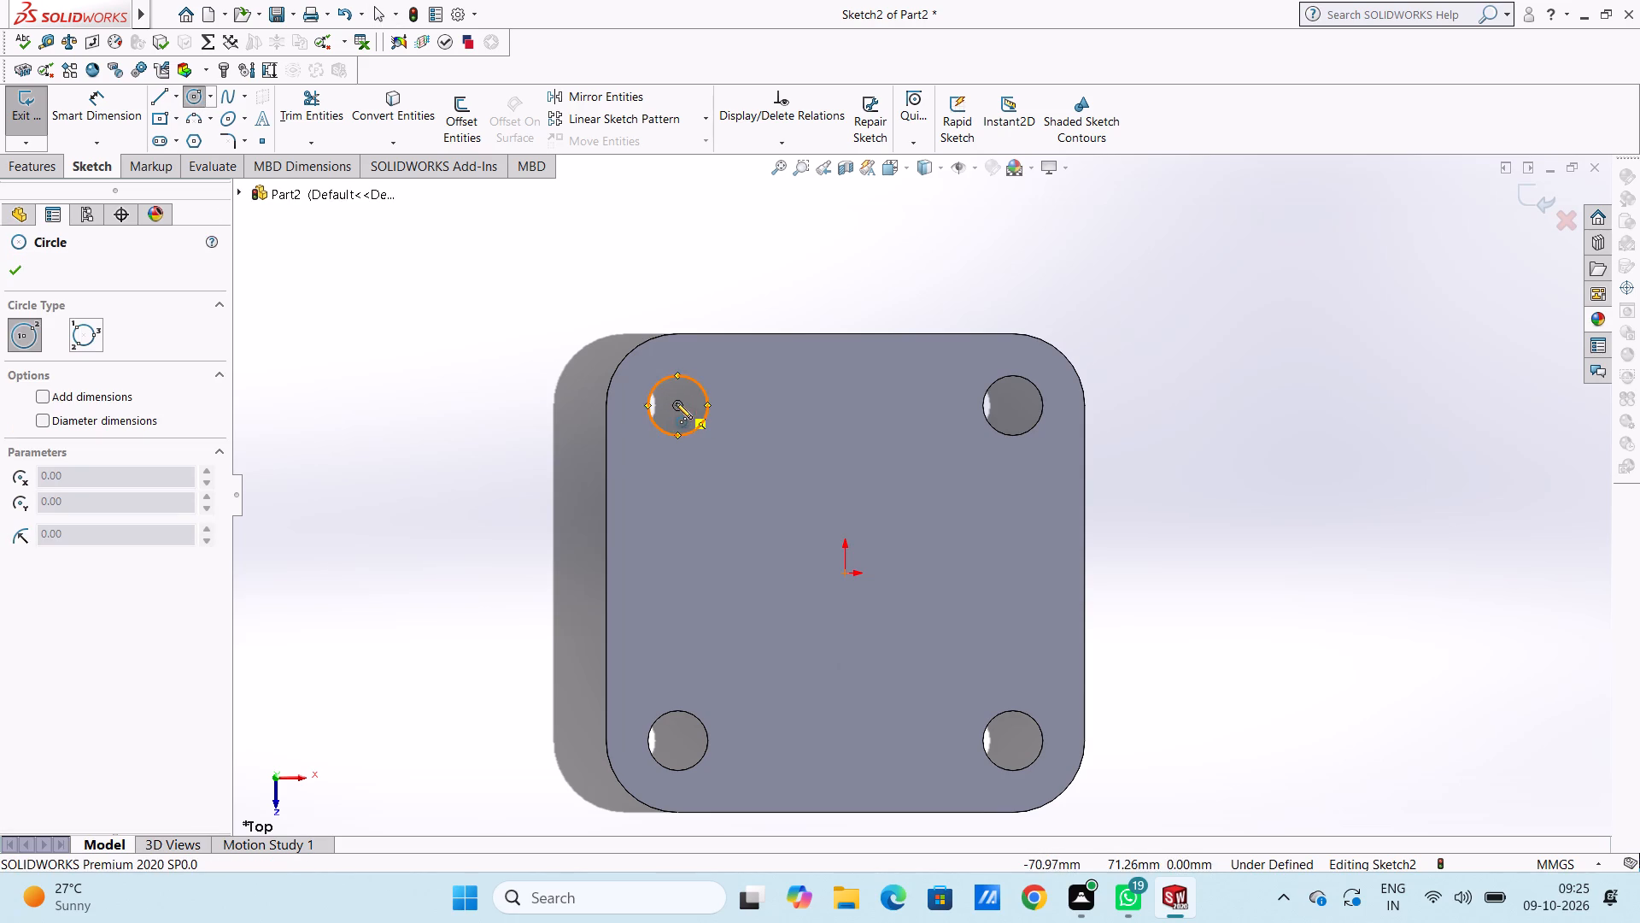
pyautogui.click(676, 402)
pyautogui.click(680, 458)
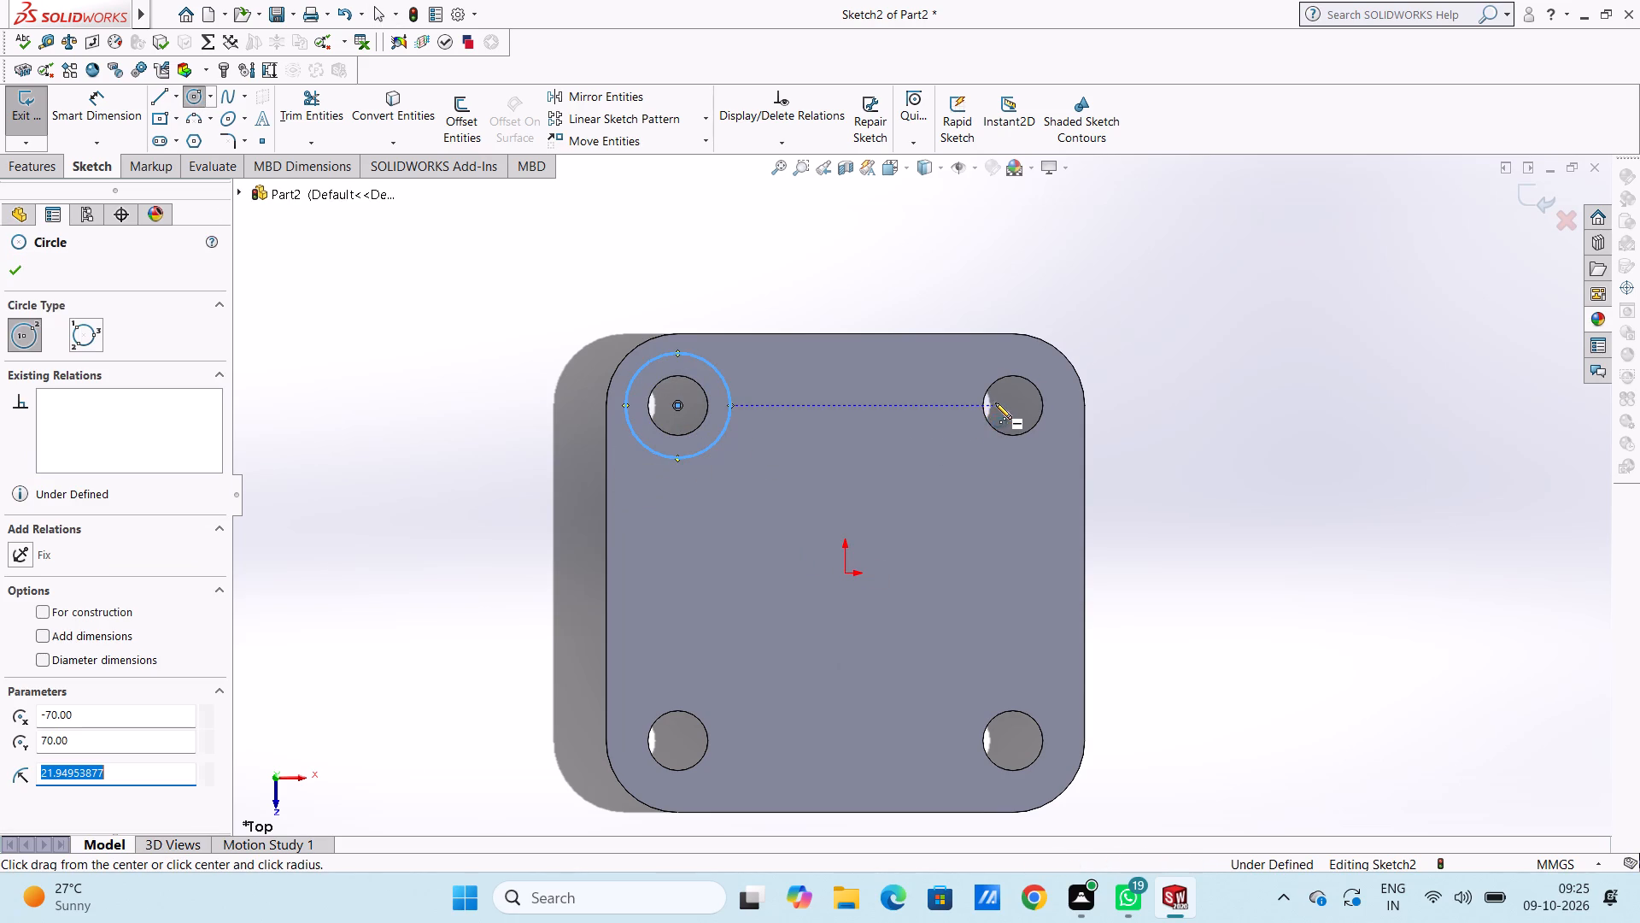
pyautogui.click(1013, 406)
pyautogui.click(1028, 454)
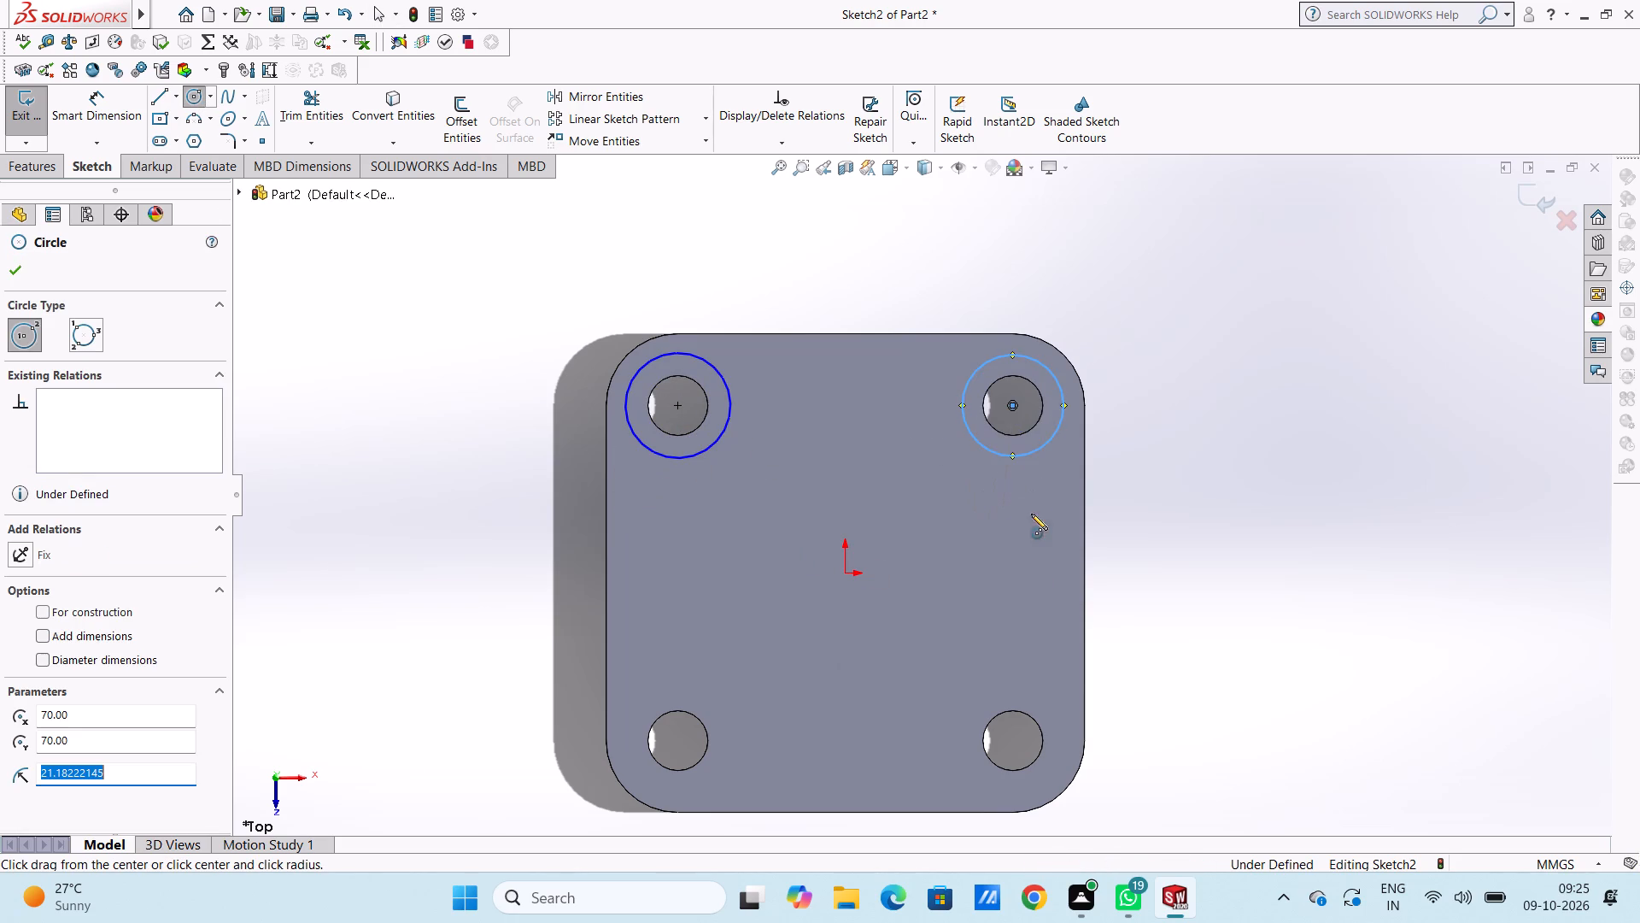
pyautogui.click(1009, 739)
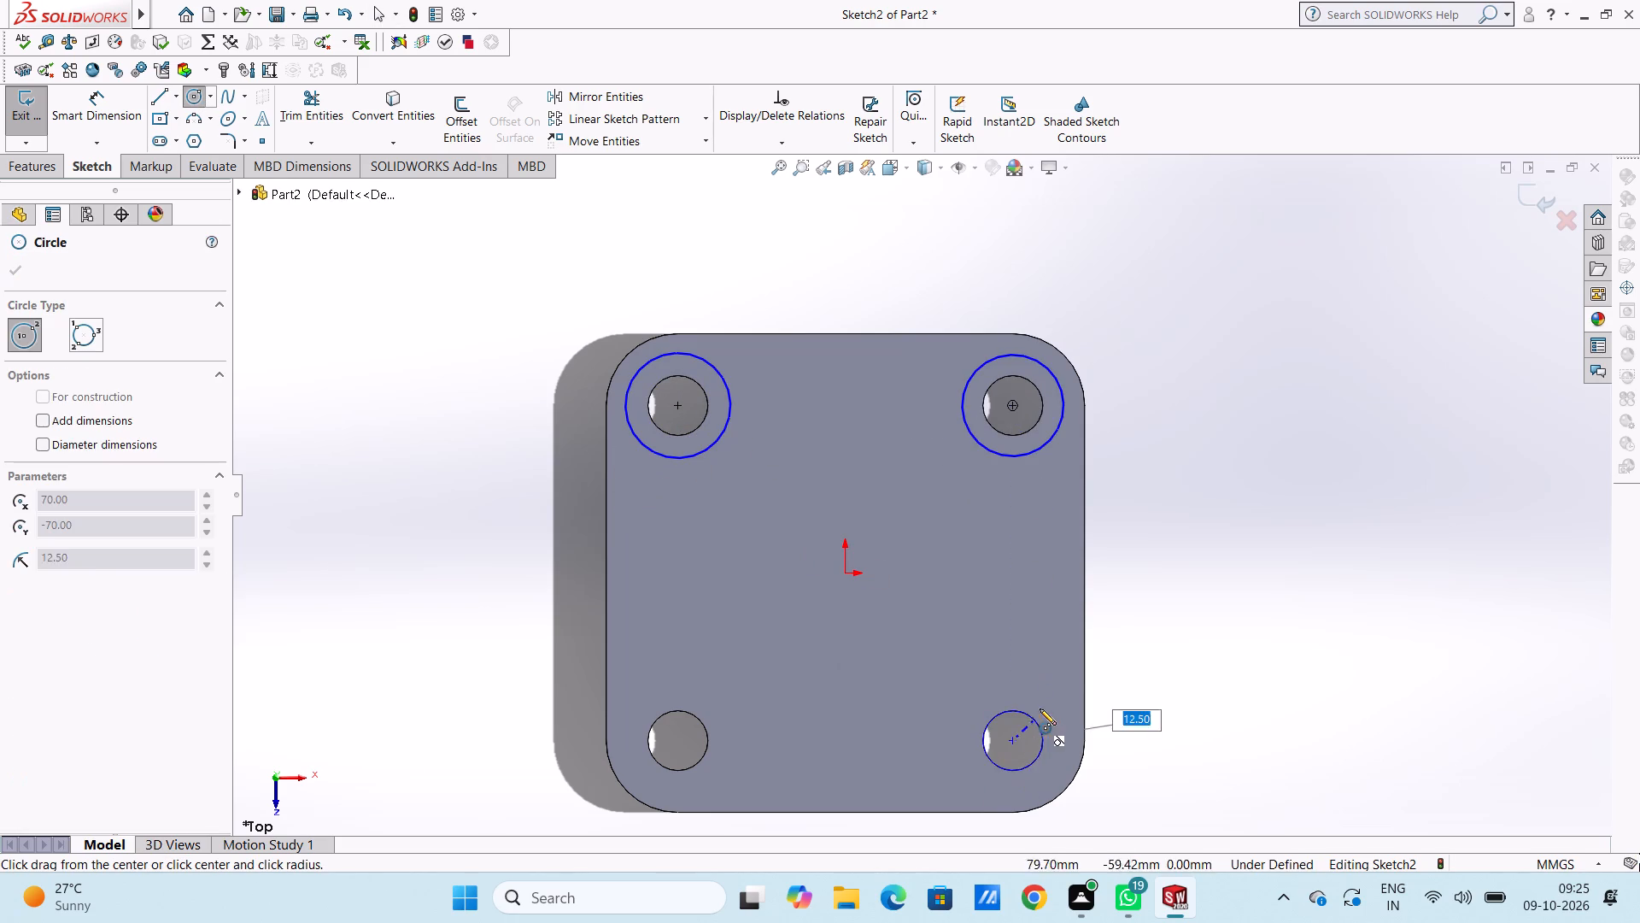
pyautogui.click(1043, 703)
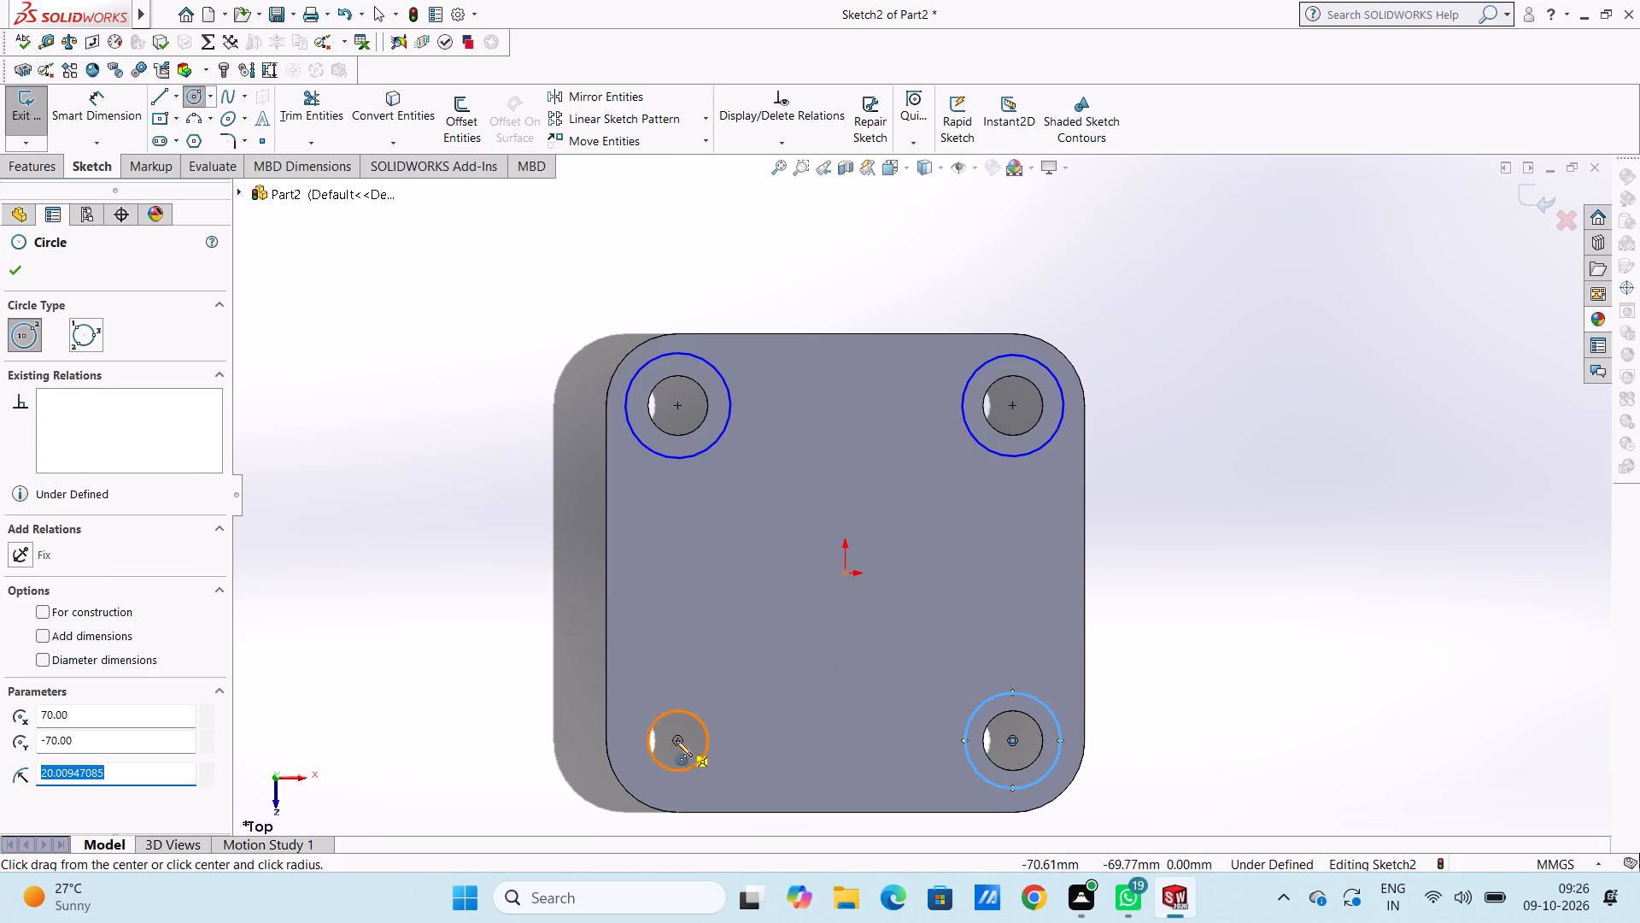
pyautogui.click(676, 740)
pyautogui.click(725, 765)
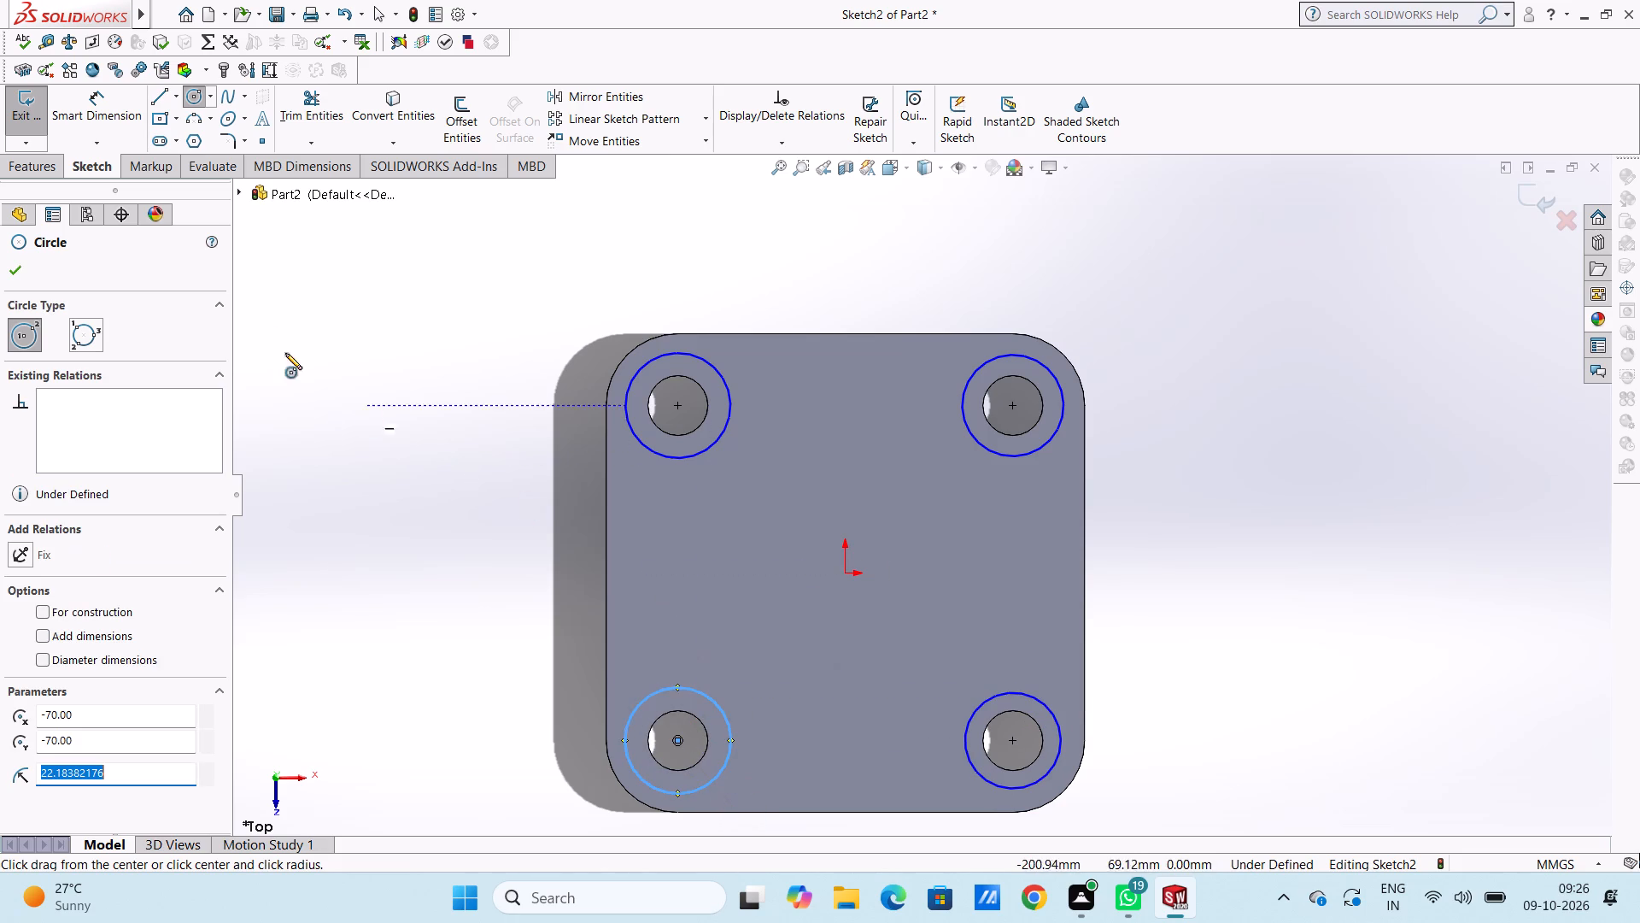
# Dimension the two upper concentric circles around the corner holes to 42 mm diameter each, with the dimensions outside the plate.
pyautogui.click(20, 273)
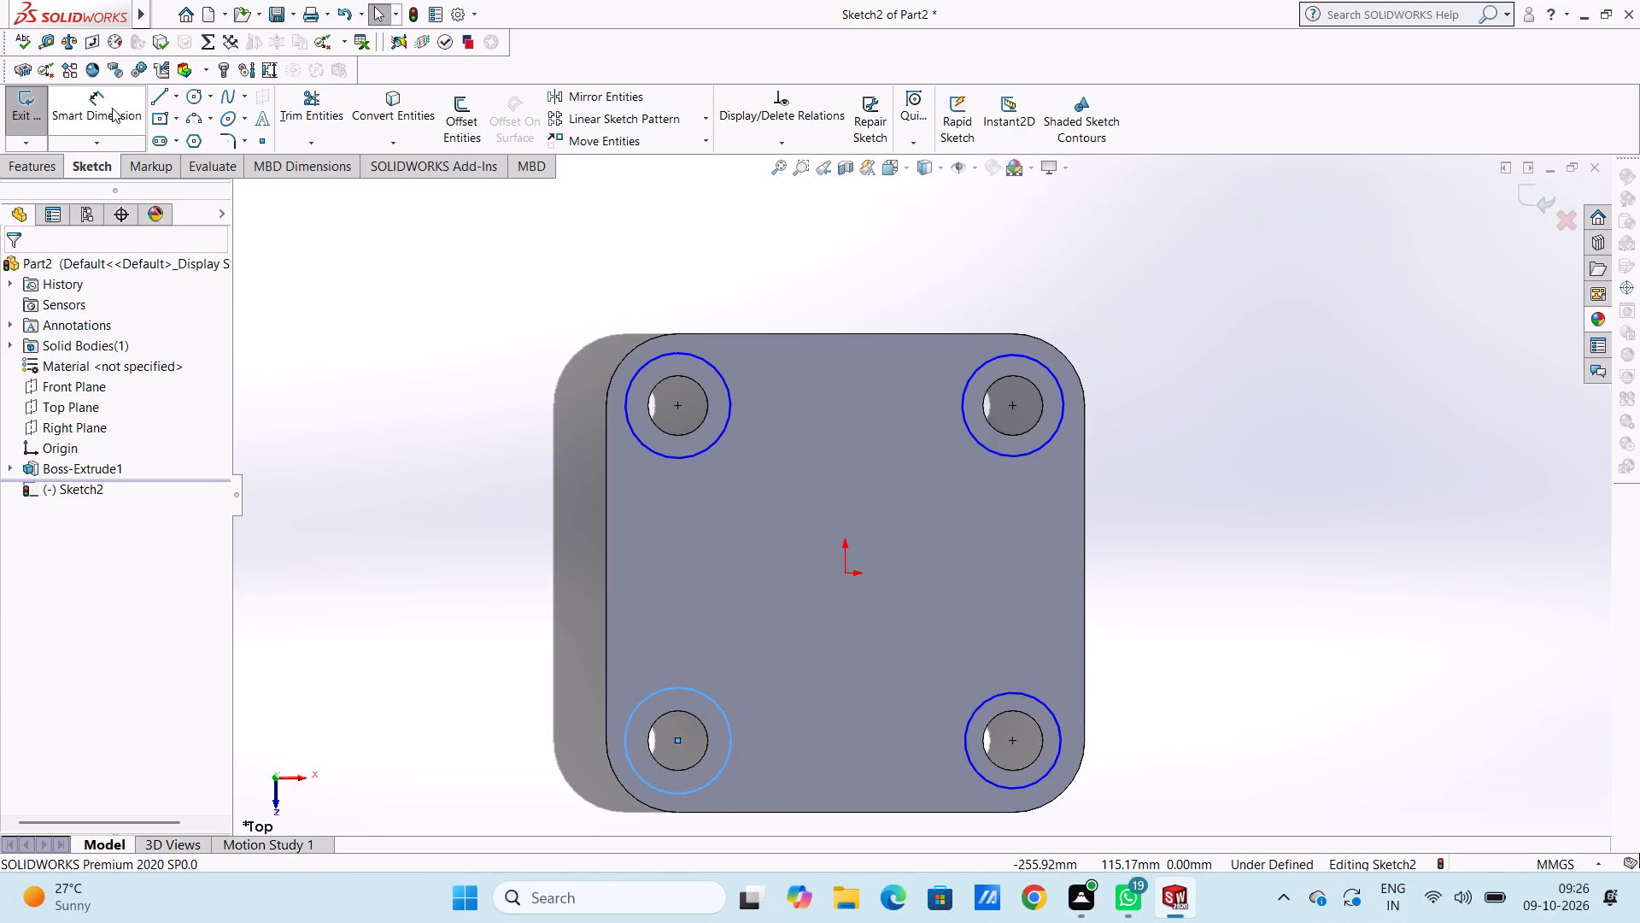
pyautogui.click(112, 107)
pyautogui.click(700, 458)
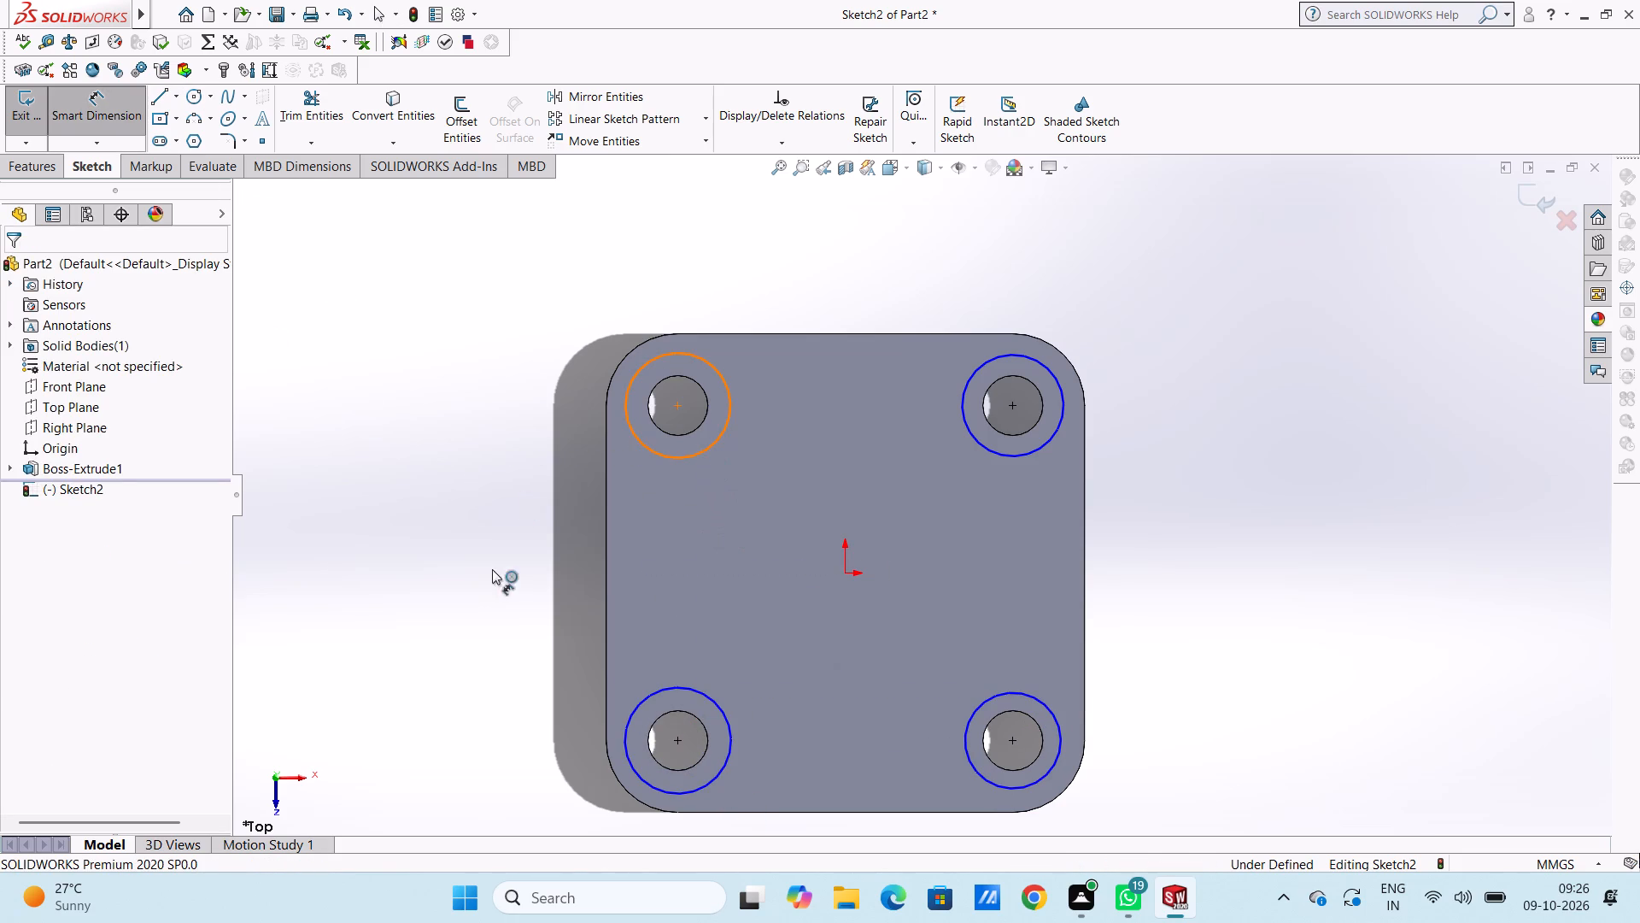
pyautogui.click(397, 591)
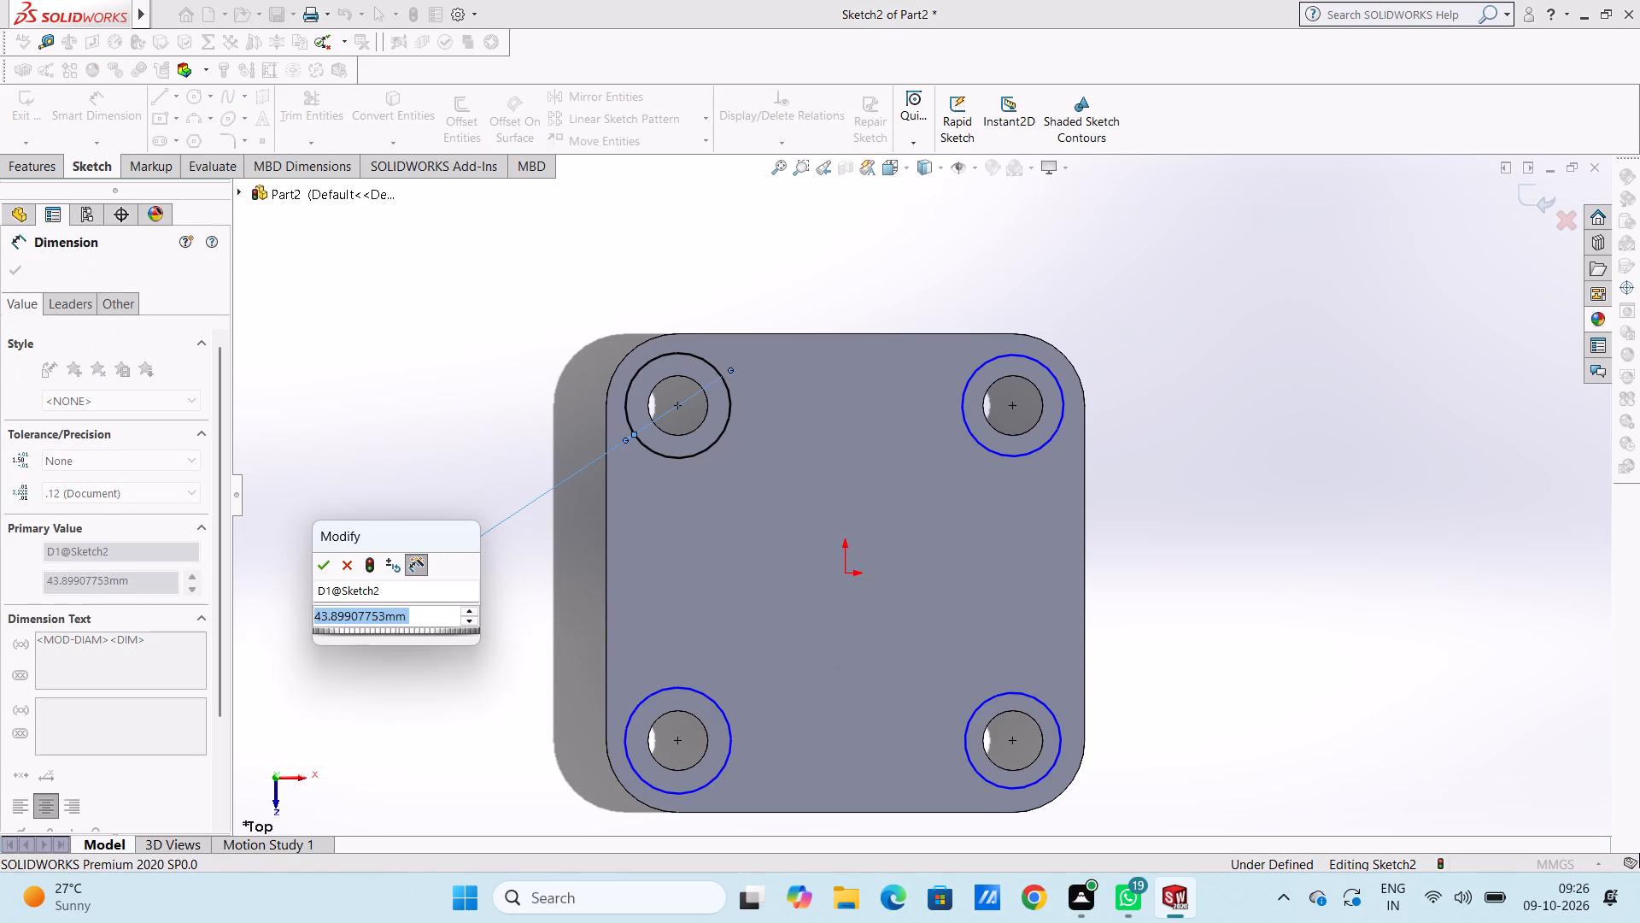
pyautogui.write('42')
pyautogui.press('Return')
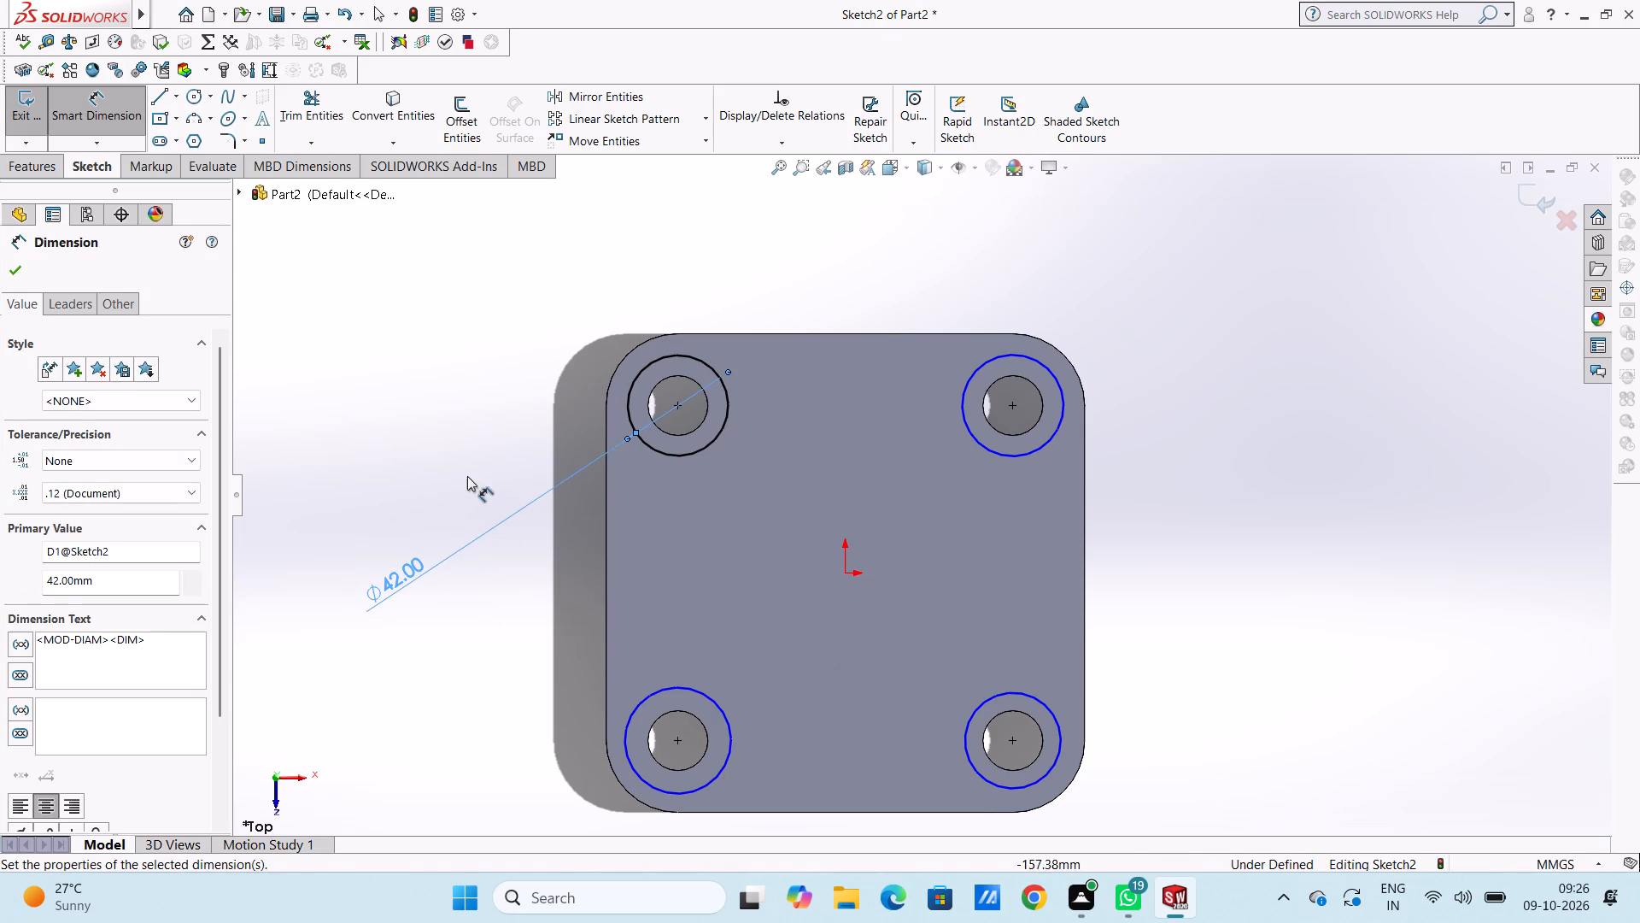
pyautogui.click(466, 475)
pyautogui.click(1048, 439)
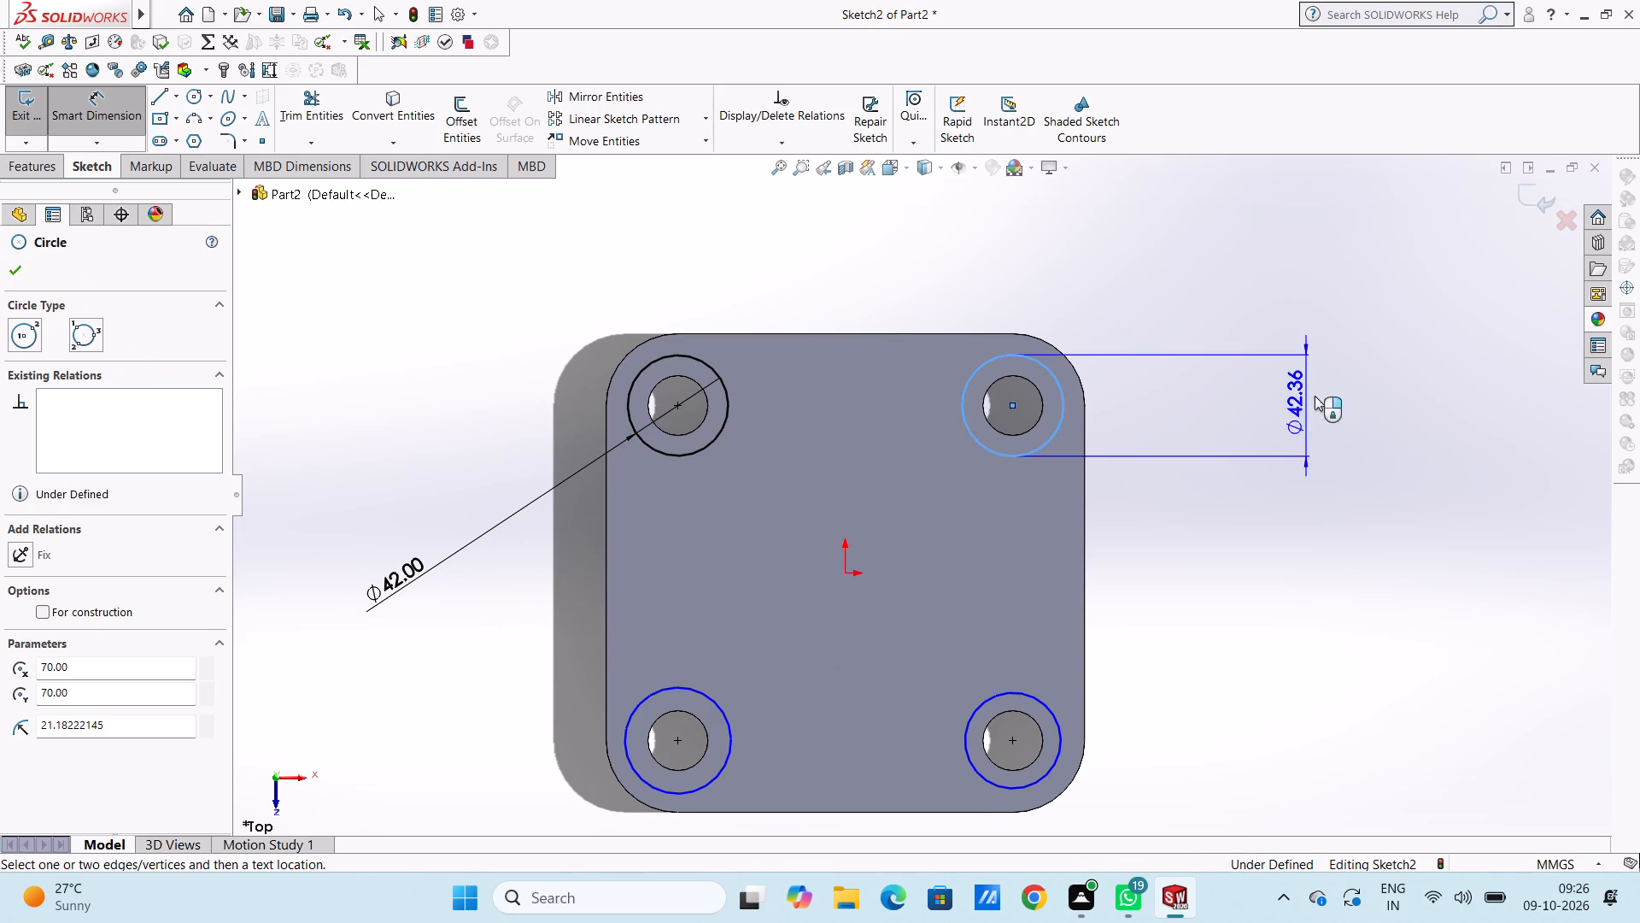
pyautogui.click(1352, 329)
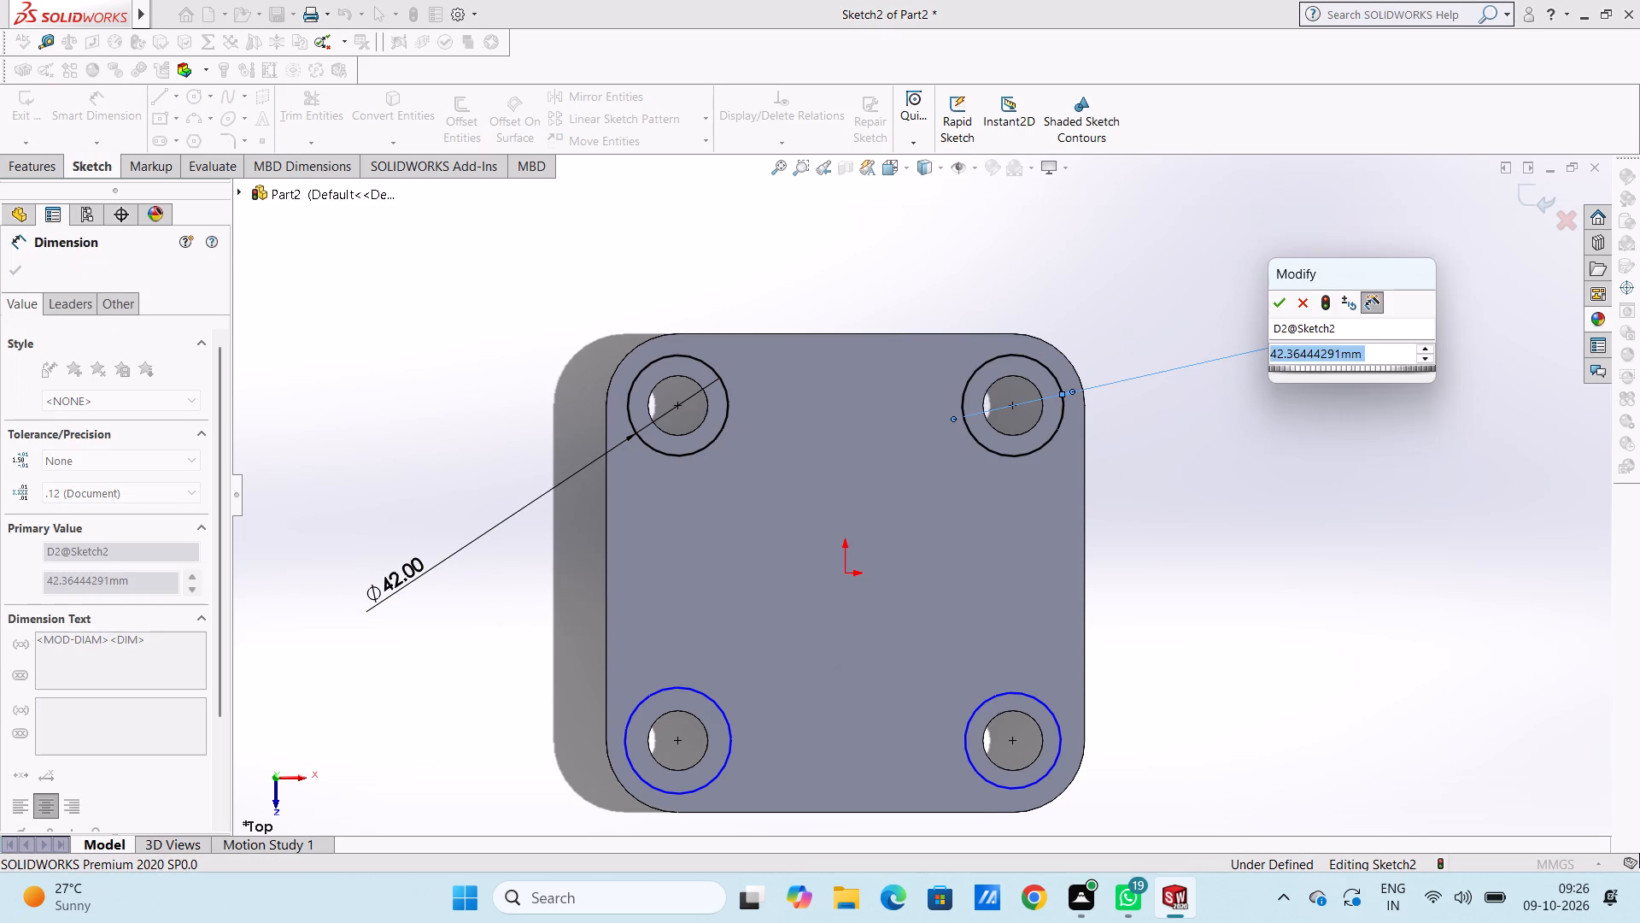
pyautogui.write('42')
pyautogui.press('Return')
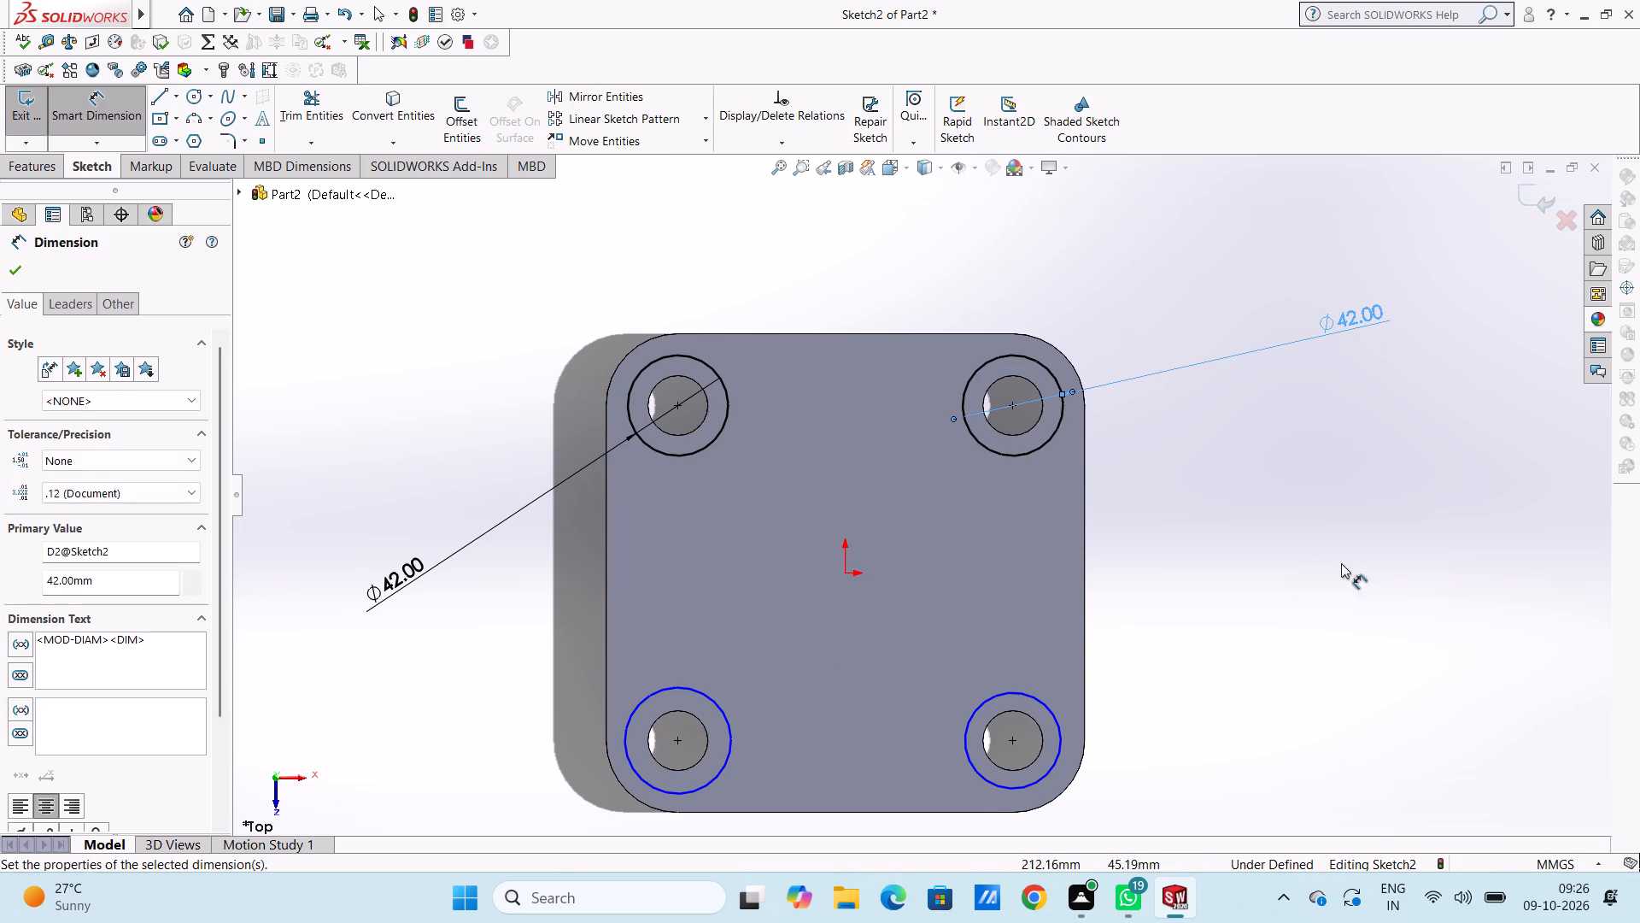
pyautogui.click(1314, 664)
# Dimension the two lower concentric circles around the corner holes to 42 mm diameter each, with the dimensions outside the plate.
pyautogui.scroll(3, 794, 788)
pyautogui.scroll(-2, 871, 691)
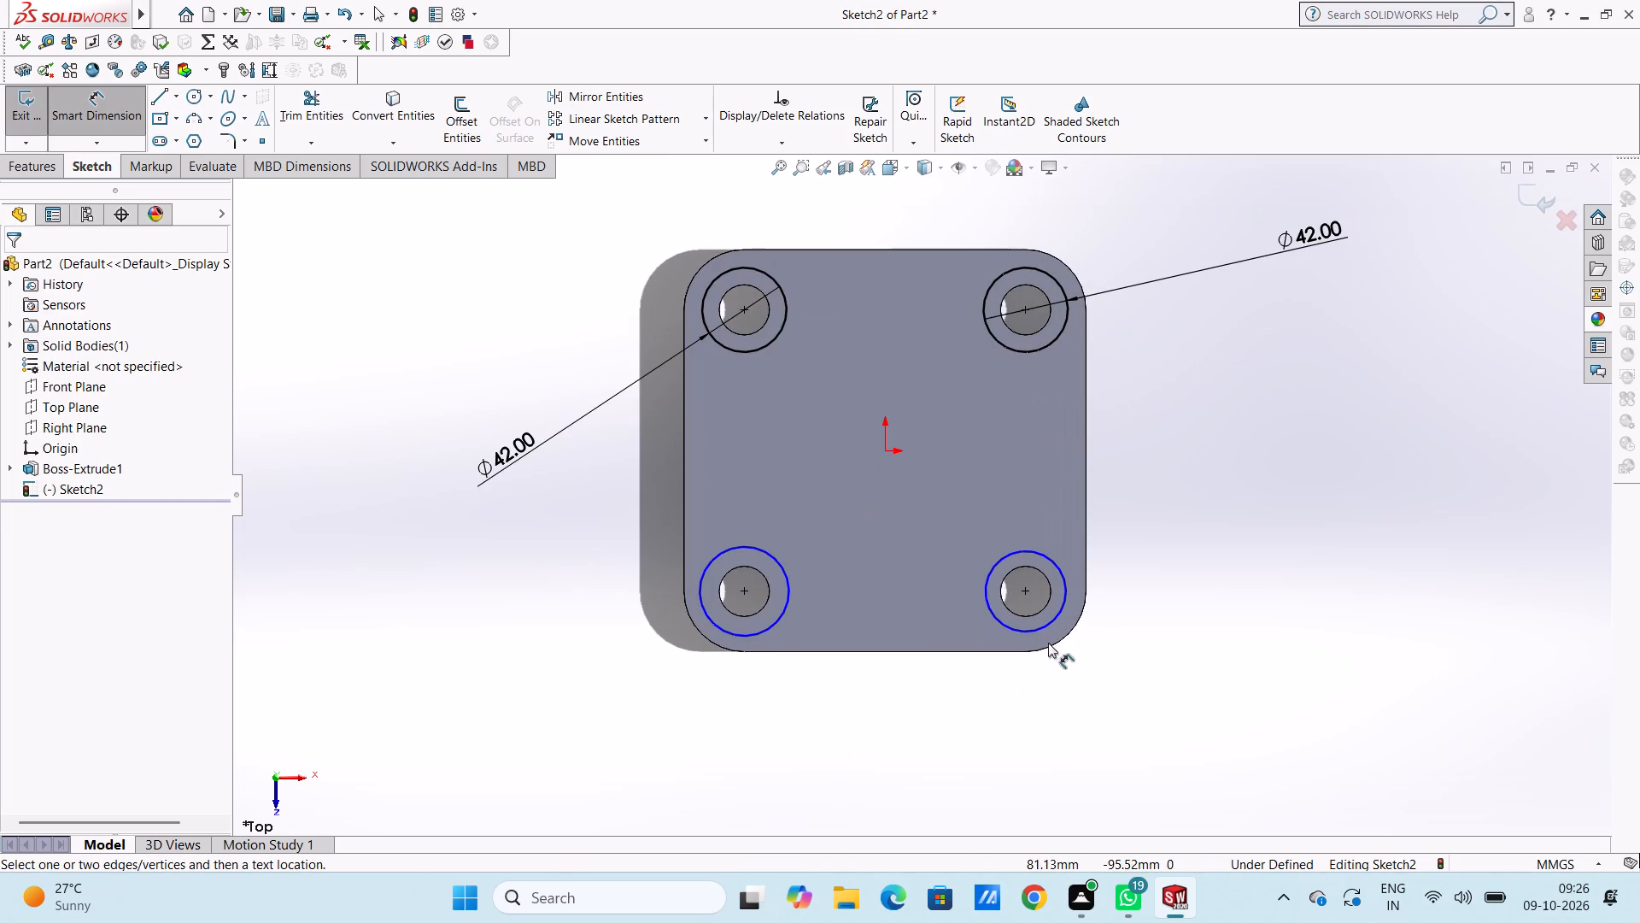
pyautogui.click(1057, 621)
pyautogui.click(1302, 711)
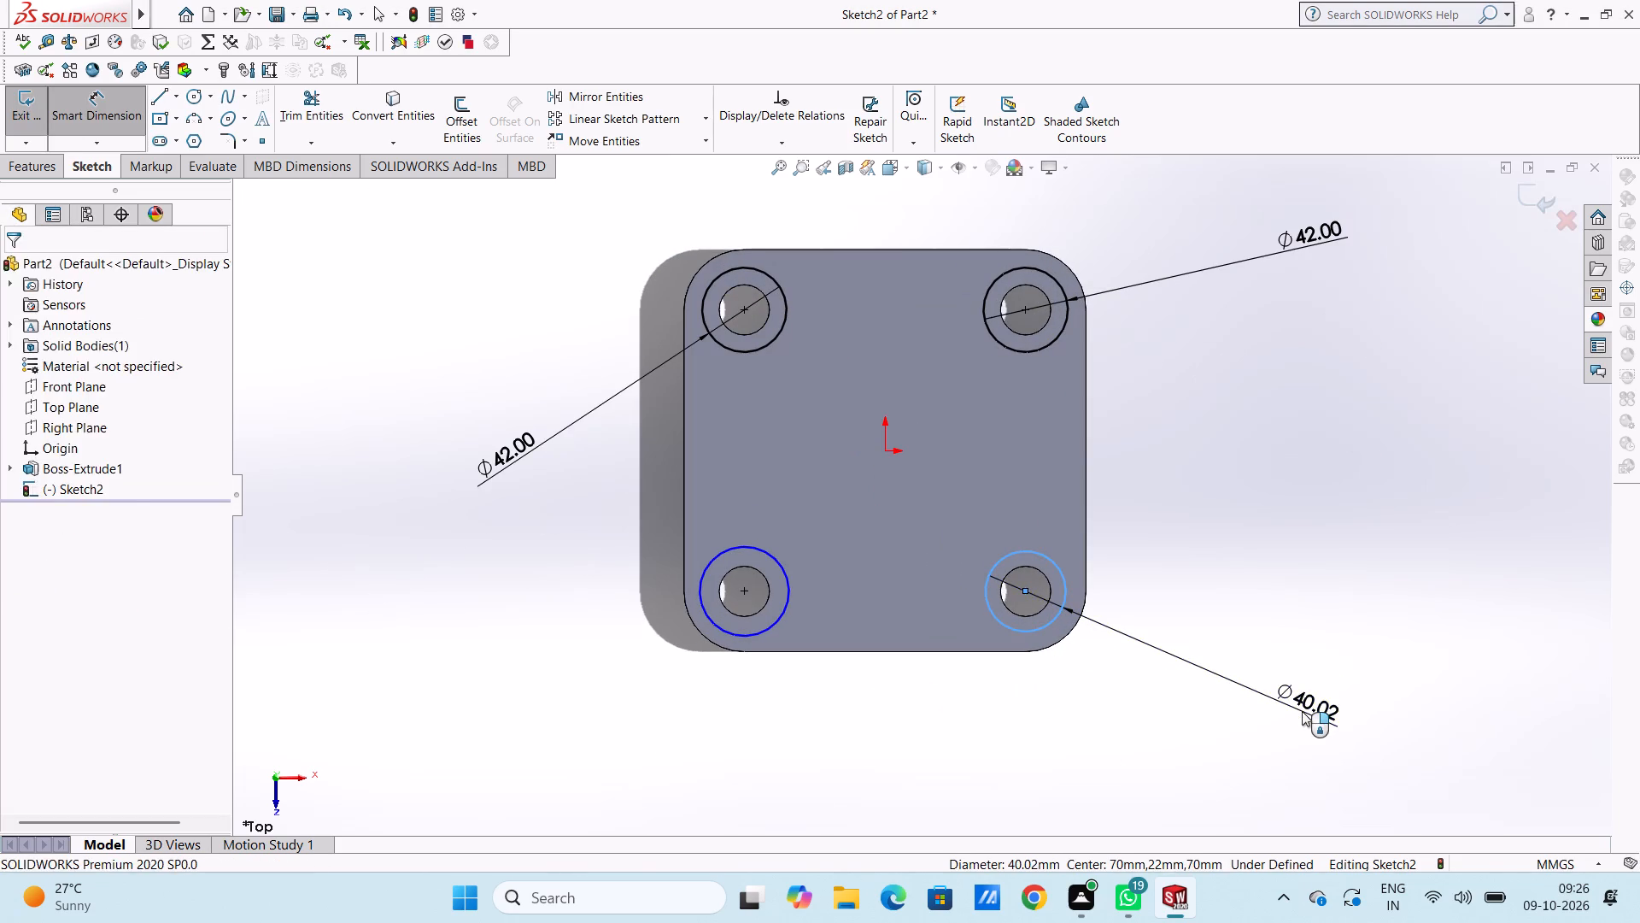
pyautogui.write('42')
pyautogui.press('Return')
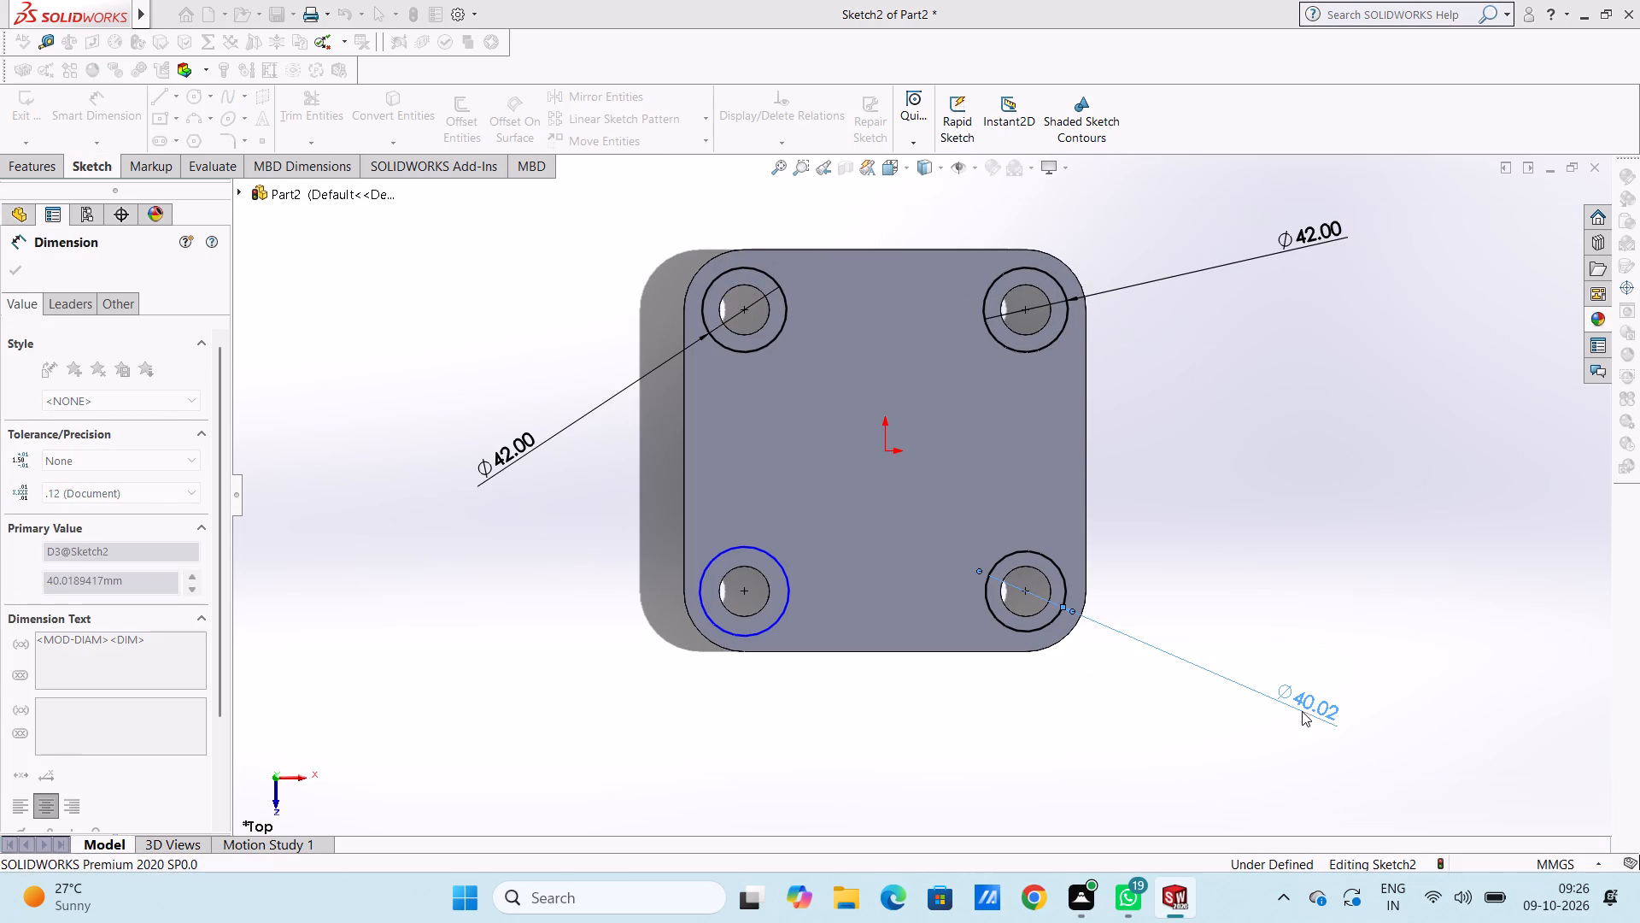
pyautogui.click(1256, 526)
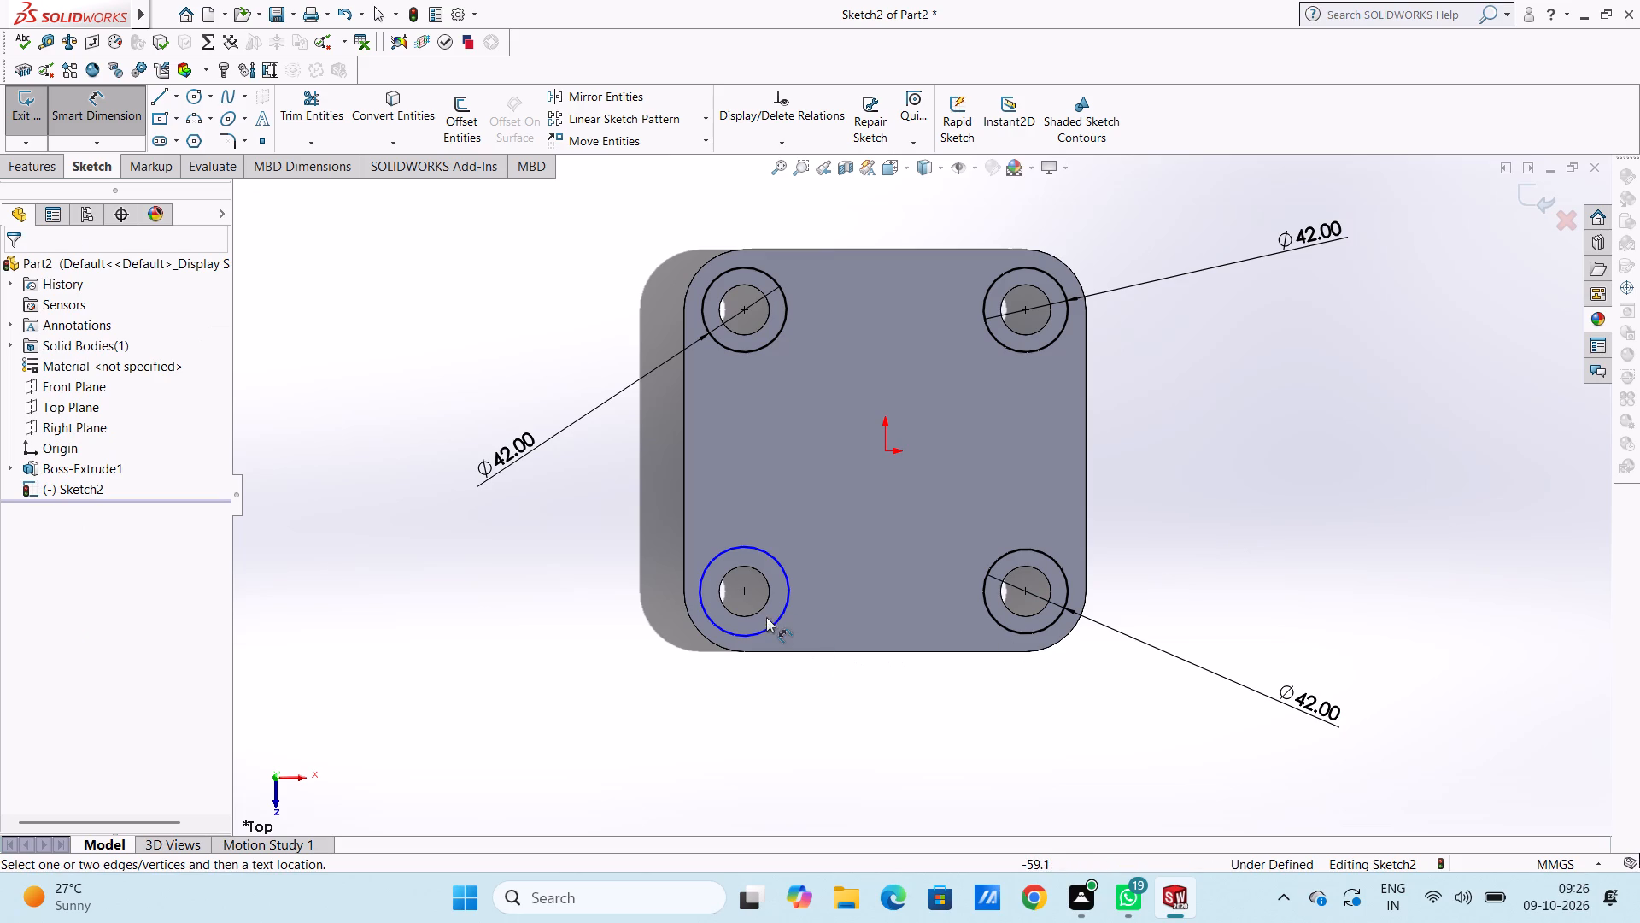
pyautogui.click(776, 626)
pyautogui.click(442, 712)
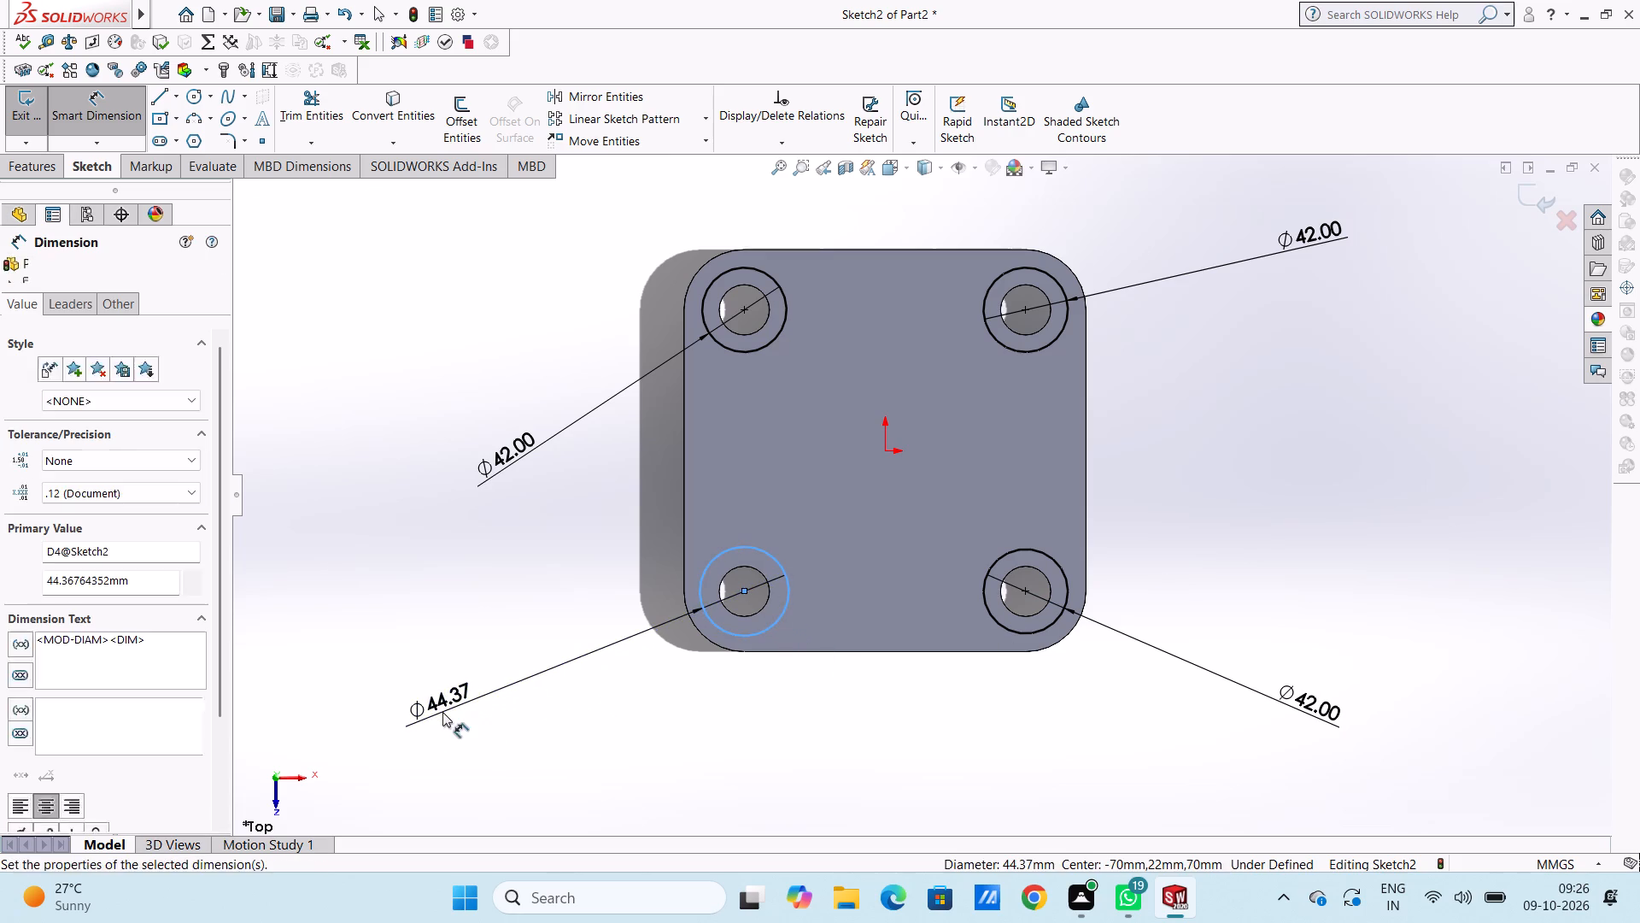
pyautogui.press('1')
pyautogui.press('BackSpace')
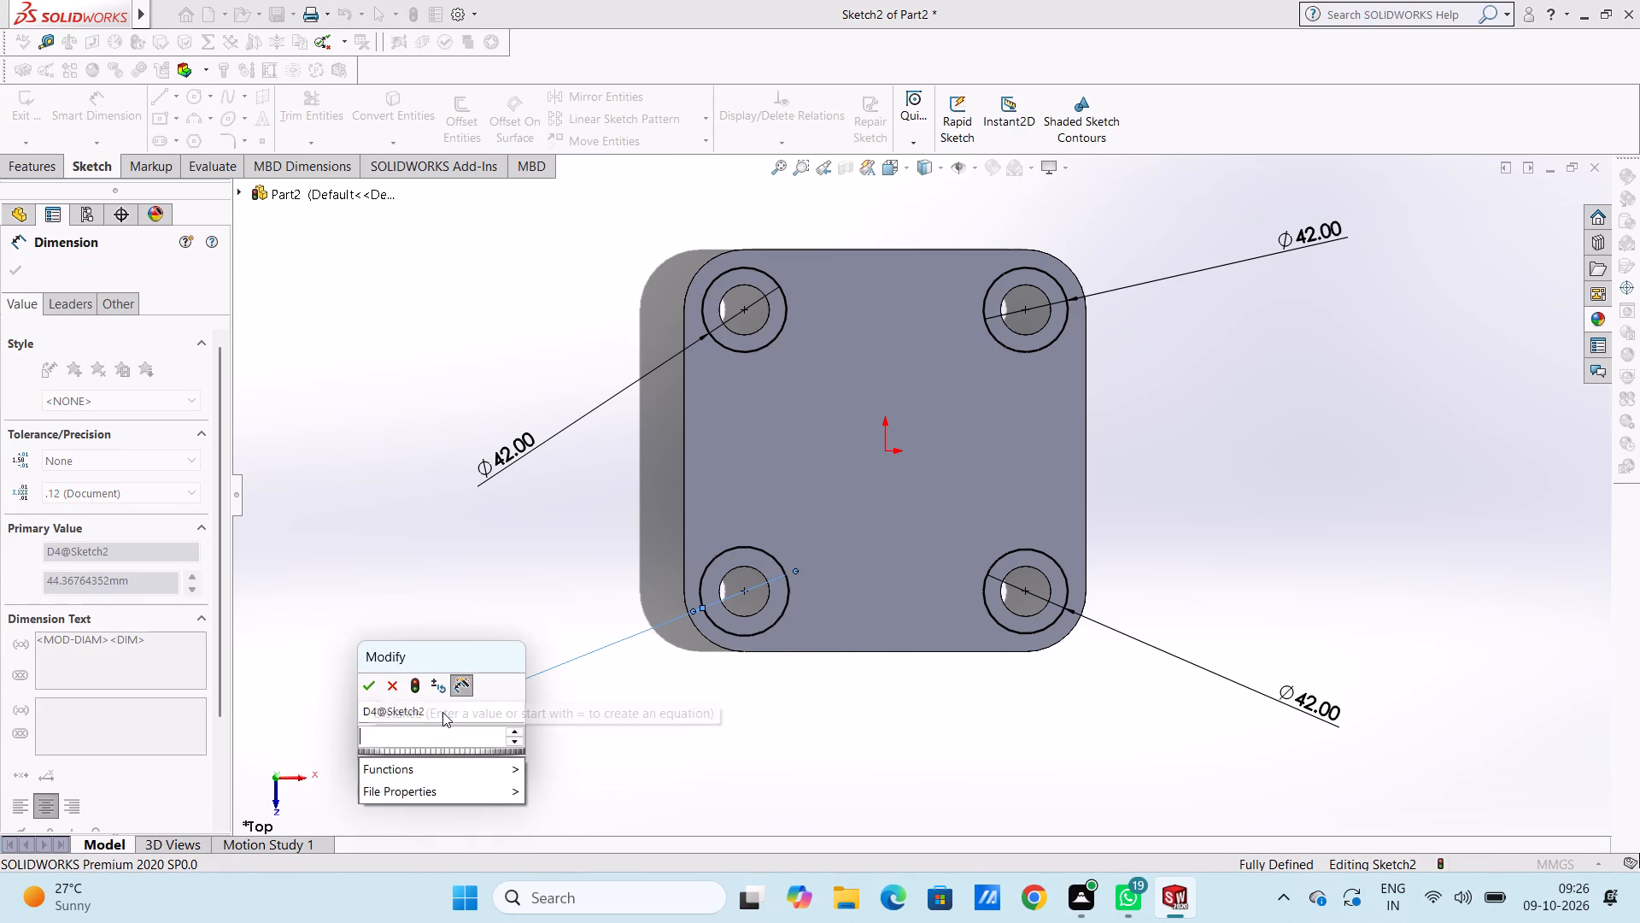
pyautogui.write('42')
pyautogui.press('Return')
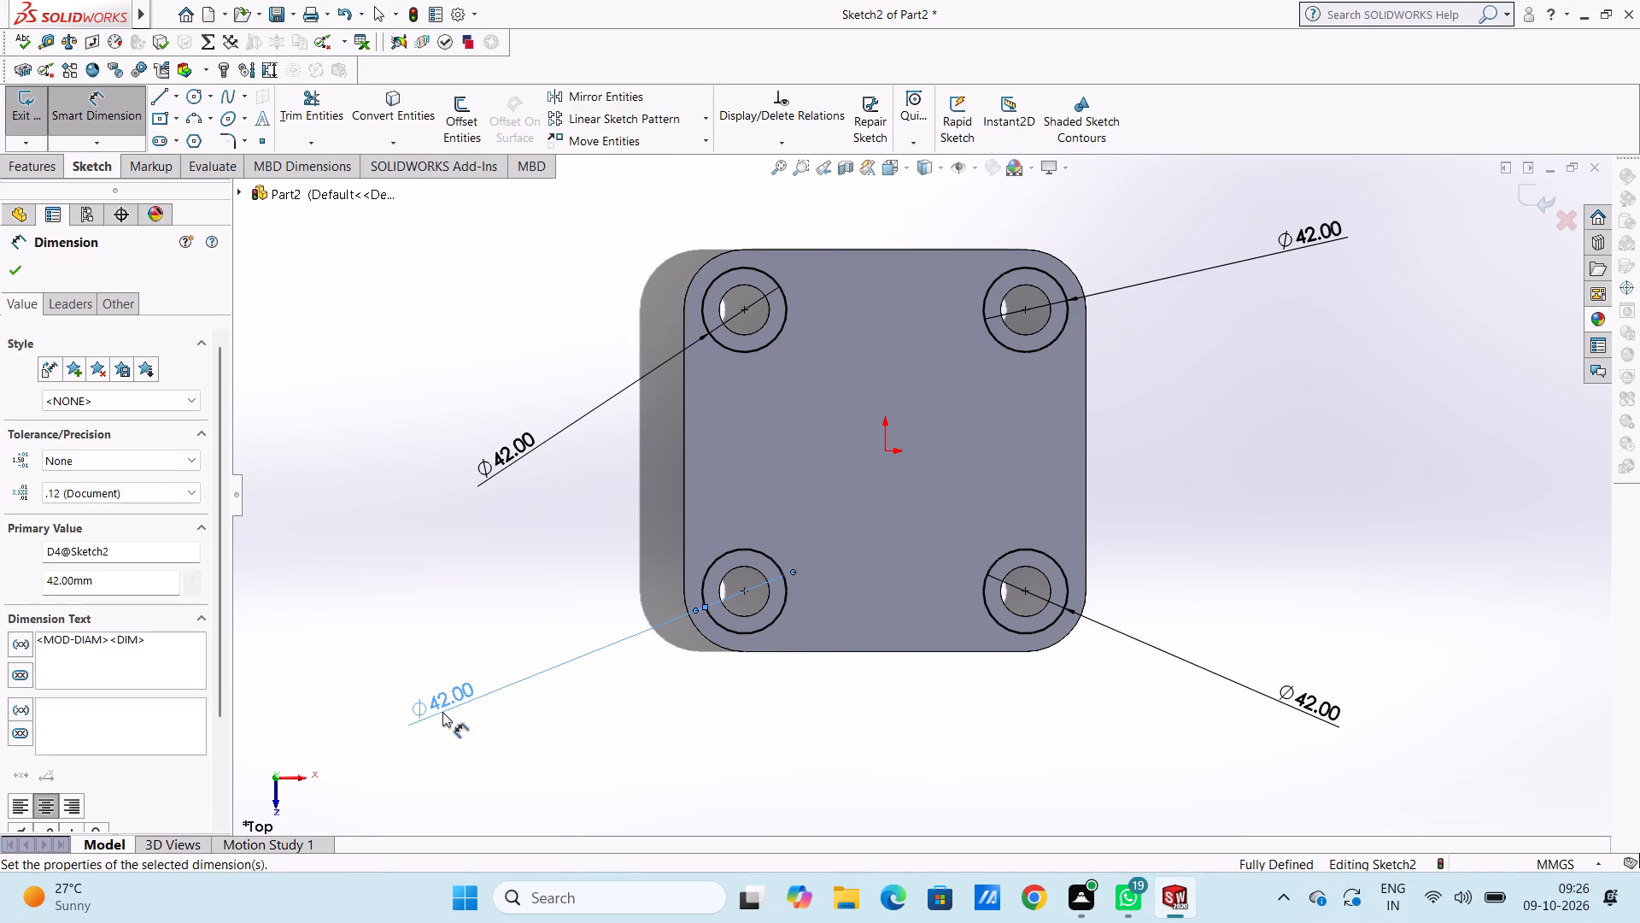
pyautogui.click(481, 609)
# Cut-extrude the four 42 mm circles as blind recesses 1 mm deep into the plate's top face.
pyautogui.moveTo(534, 559); pyautogui.dragTo(523, 558, button='middle')
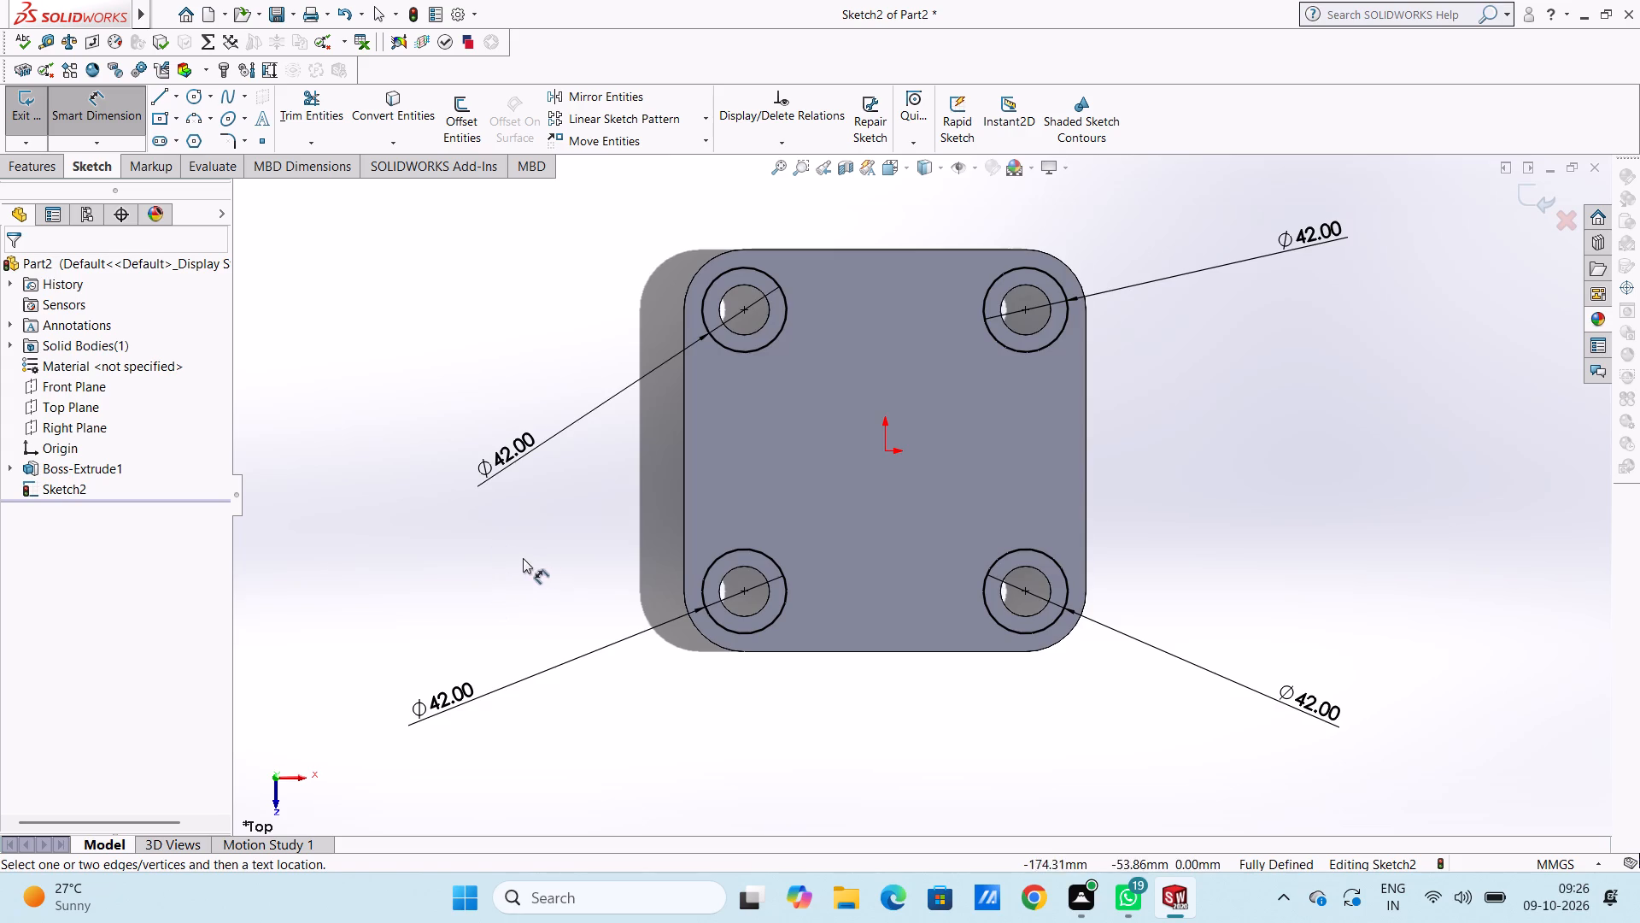
pyautogui.moveTo(523, 558); pyautogui.dragTo(493, 511, button='middle')
pyautogui.moveTo(957, 356); pyautogui.dragTo(928, 356, button='middle')
pyautogui.scroll(-2, 960, 275)
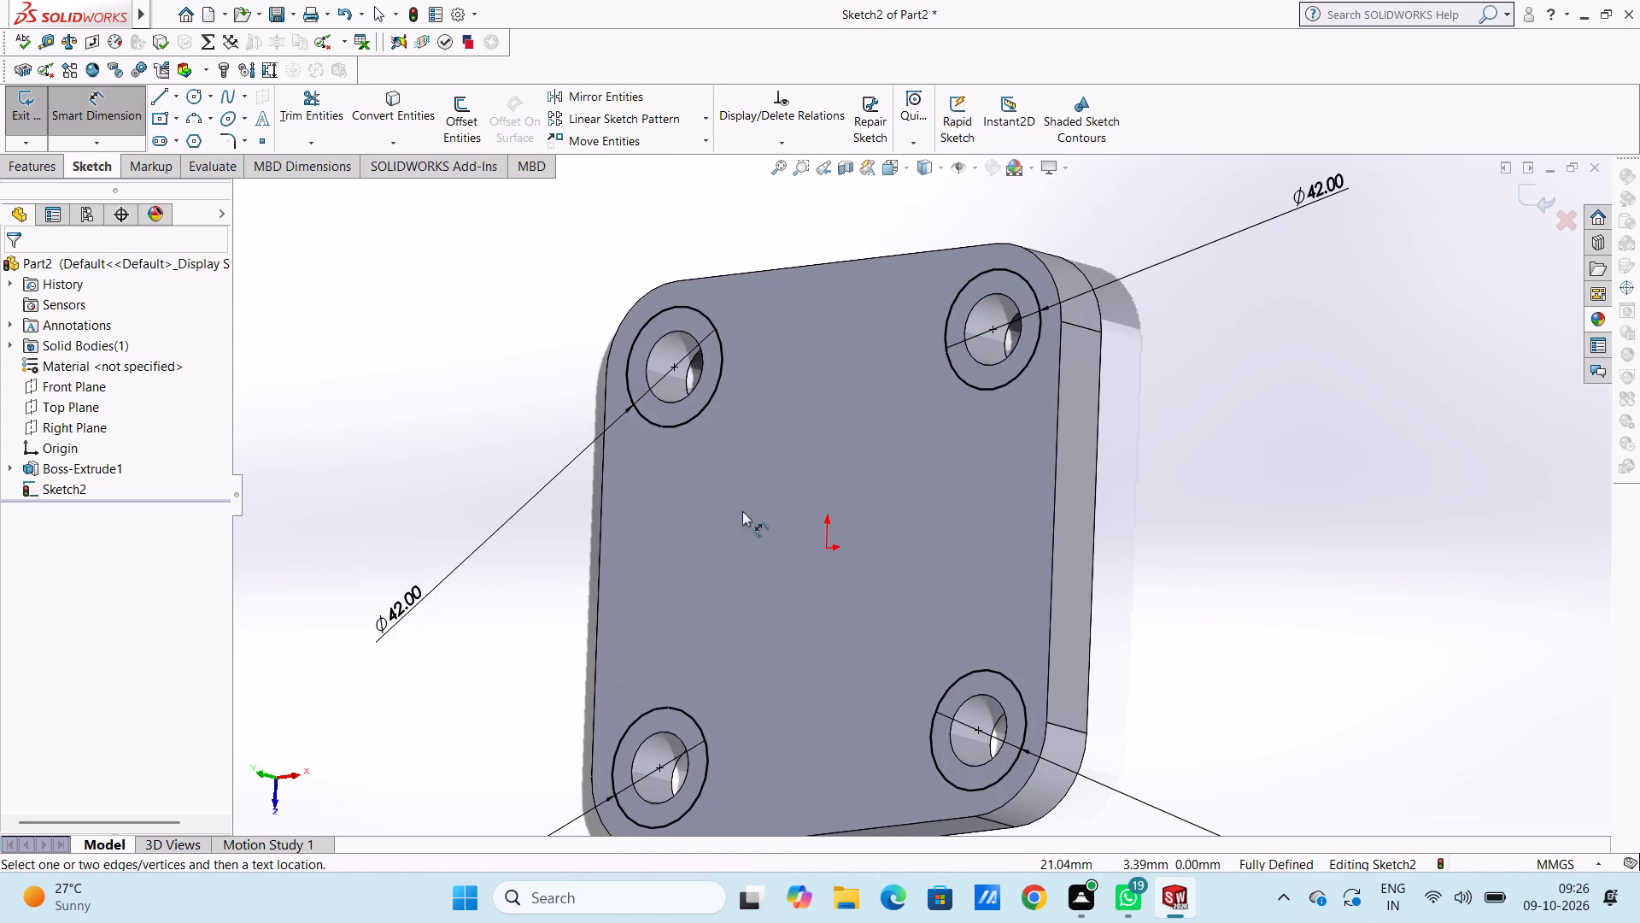
pyautogui.click(111, 109)
pyautogui.click(31, 159)
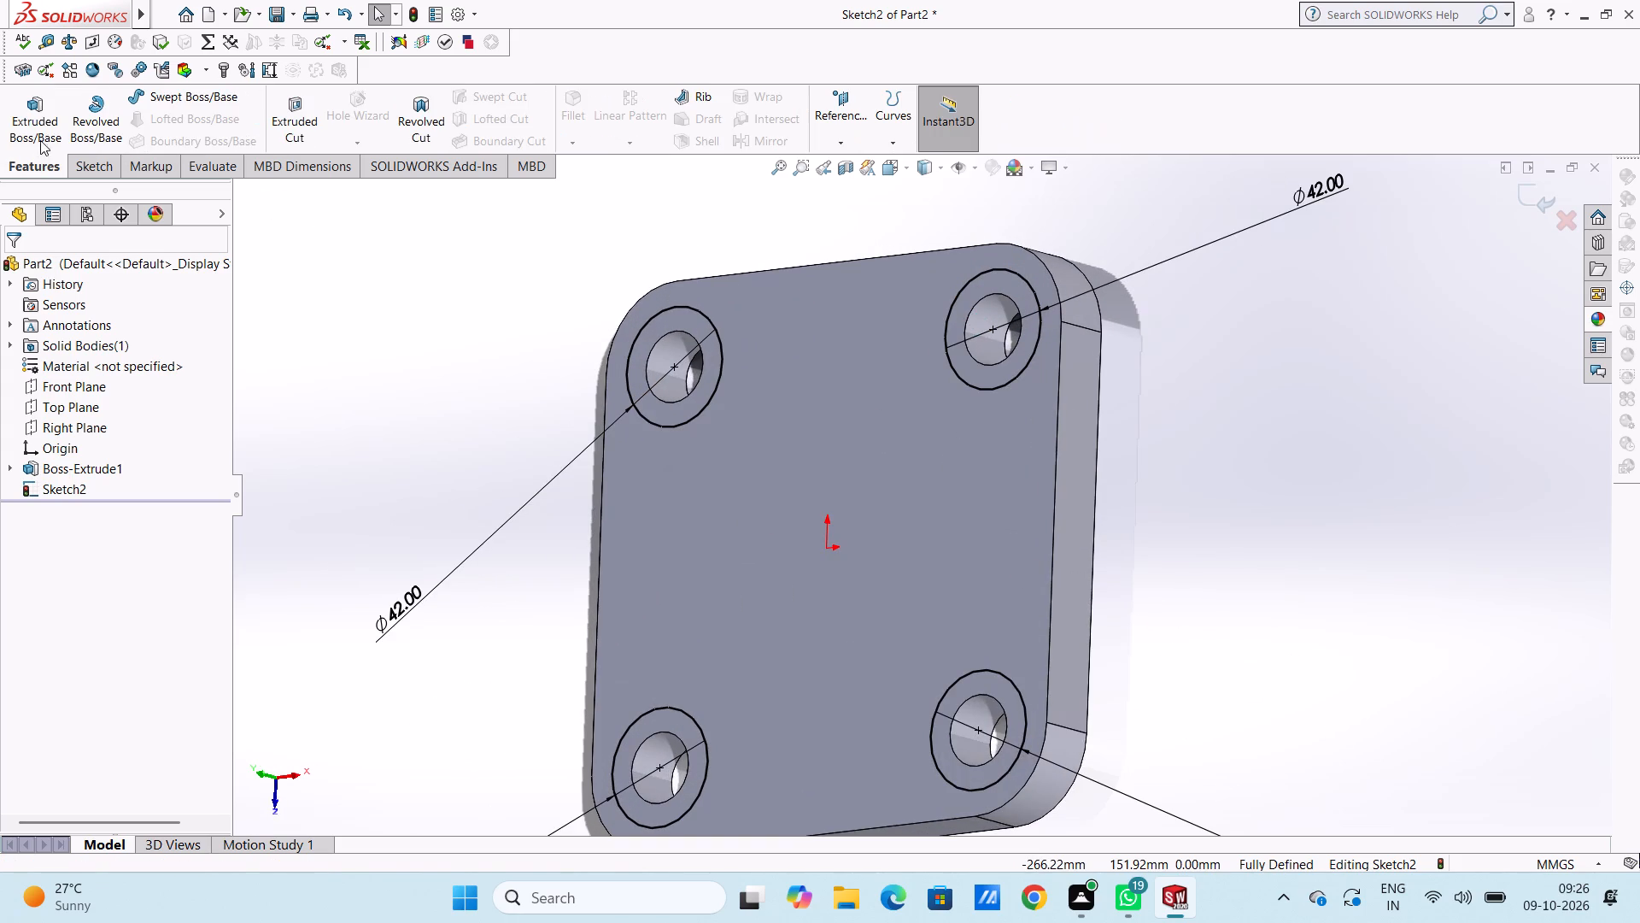
pyautogui.click(290, 117)
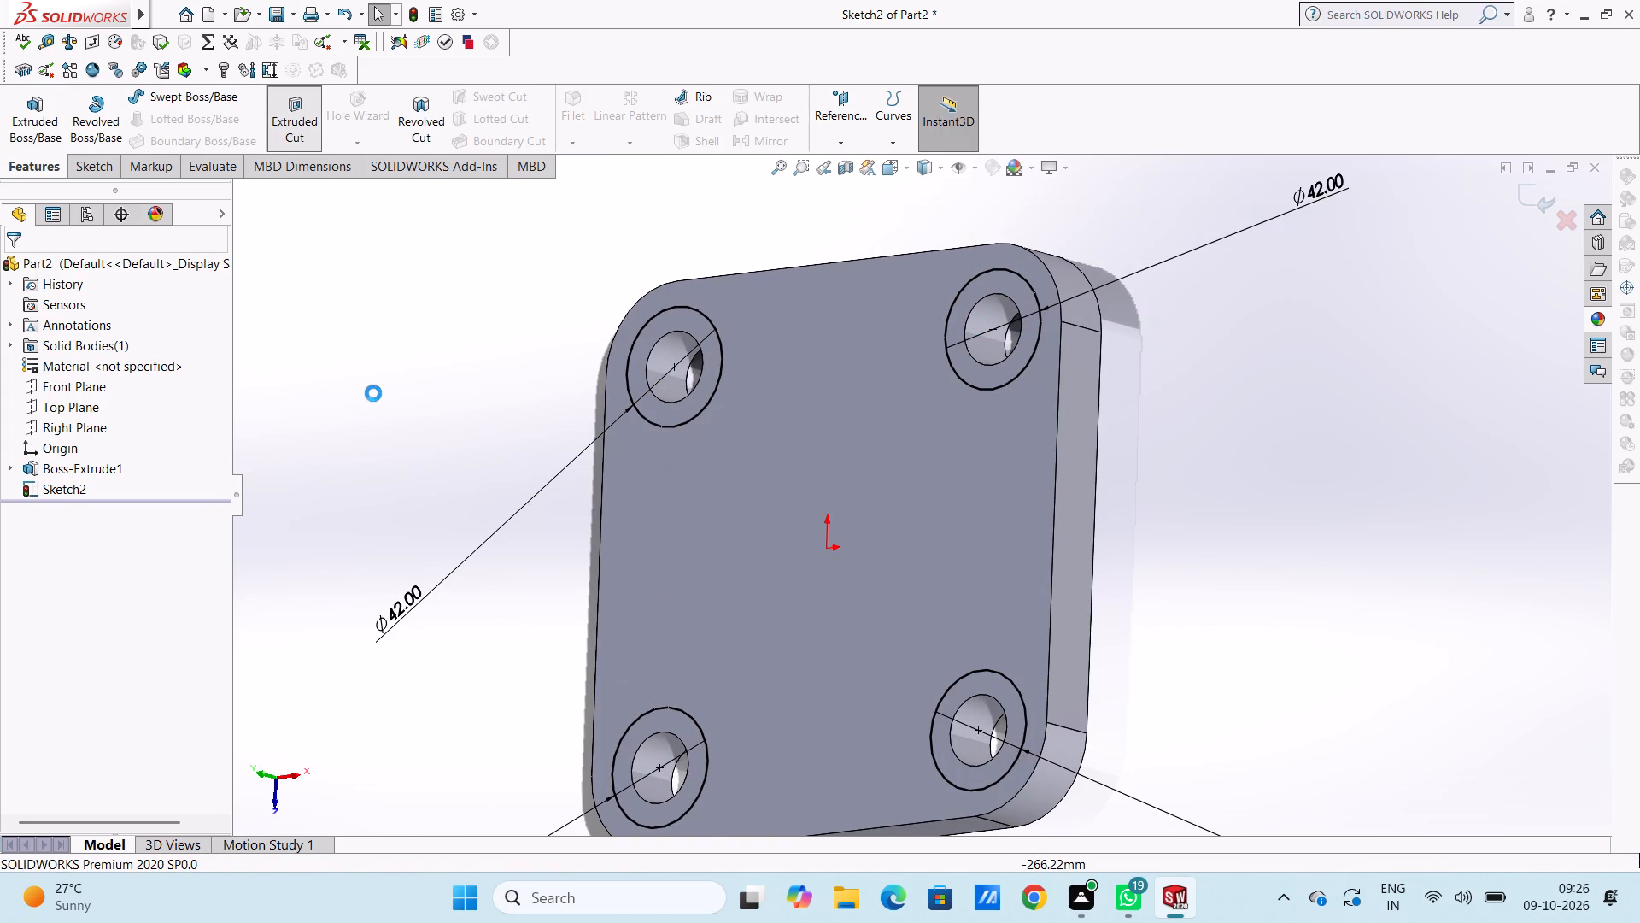
pyautogui.press('1')
pyautogui.press('Return')
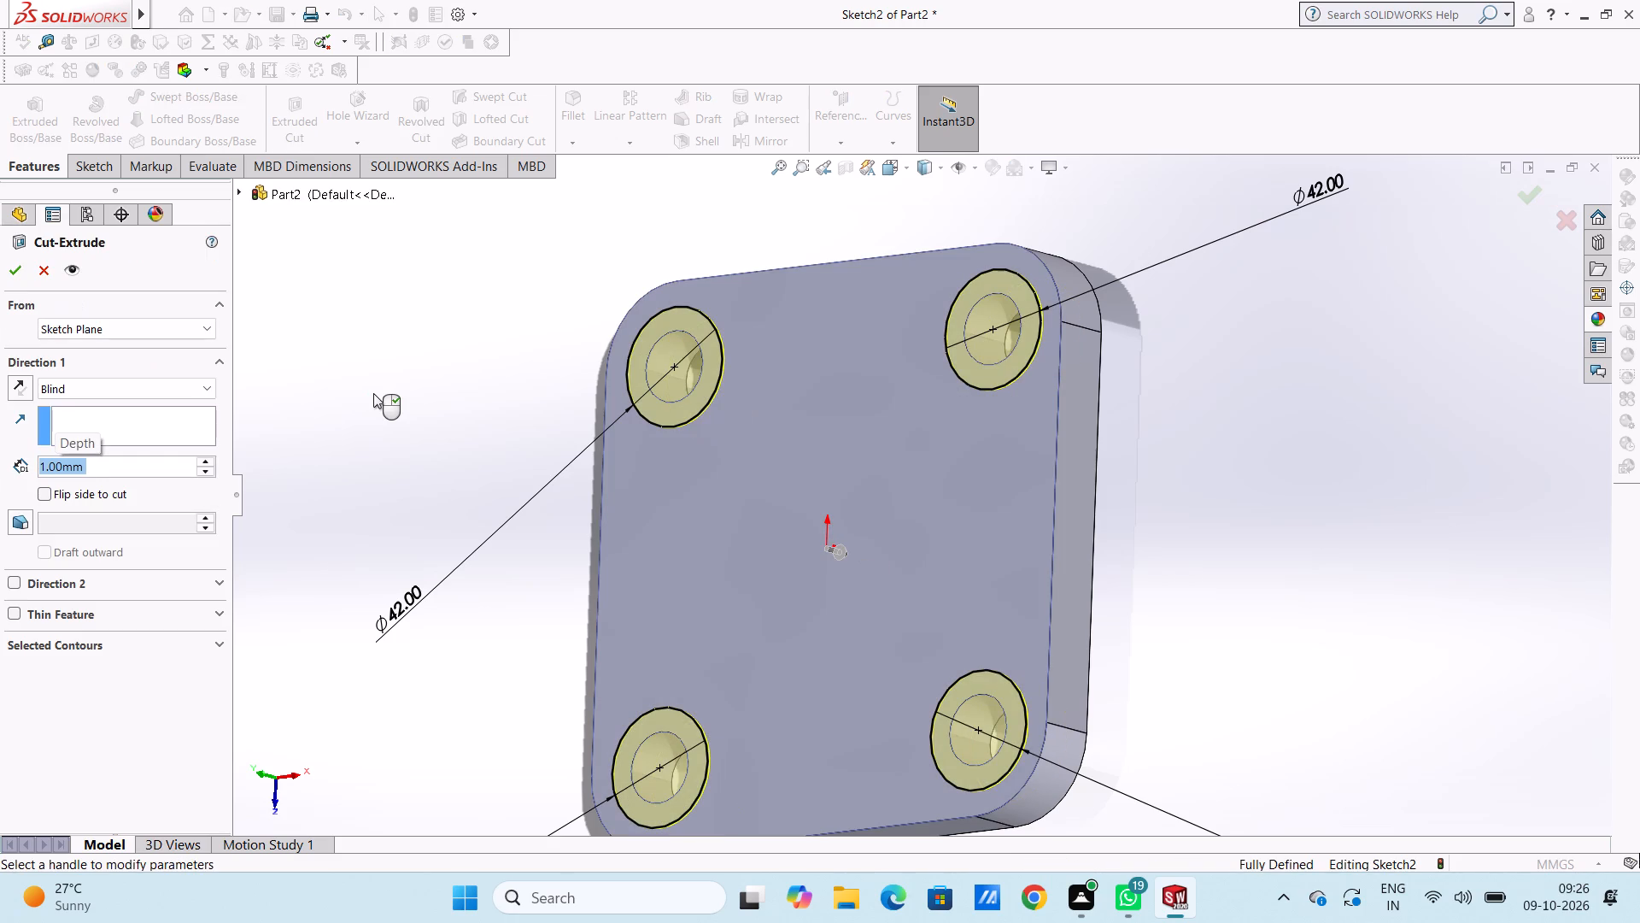
pyautogui.click(10, 262)
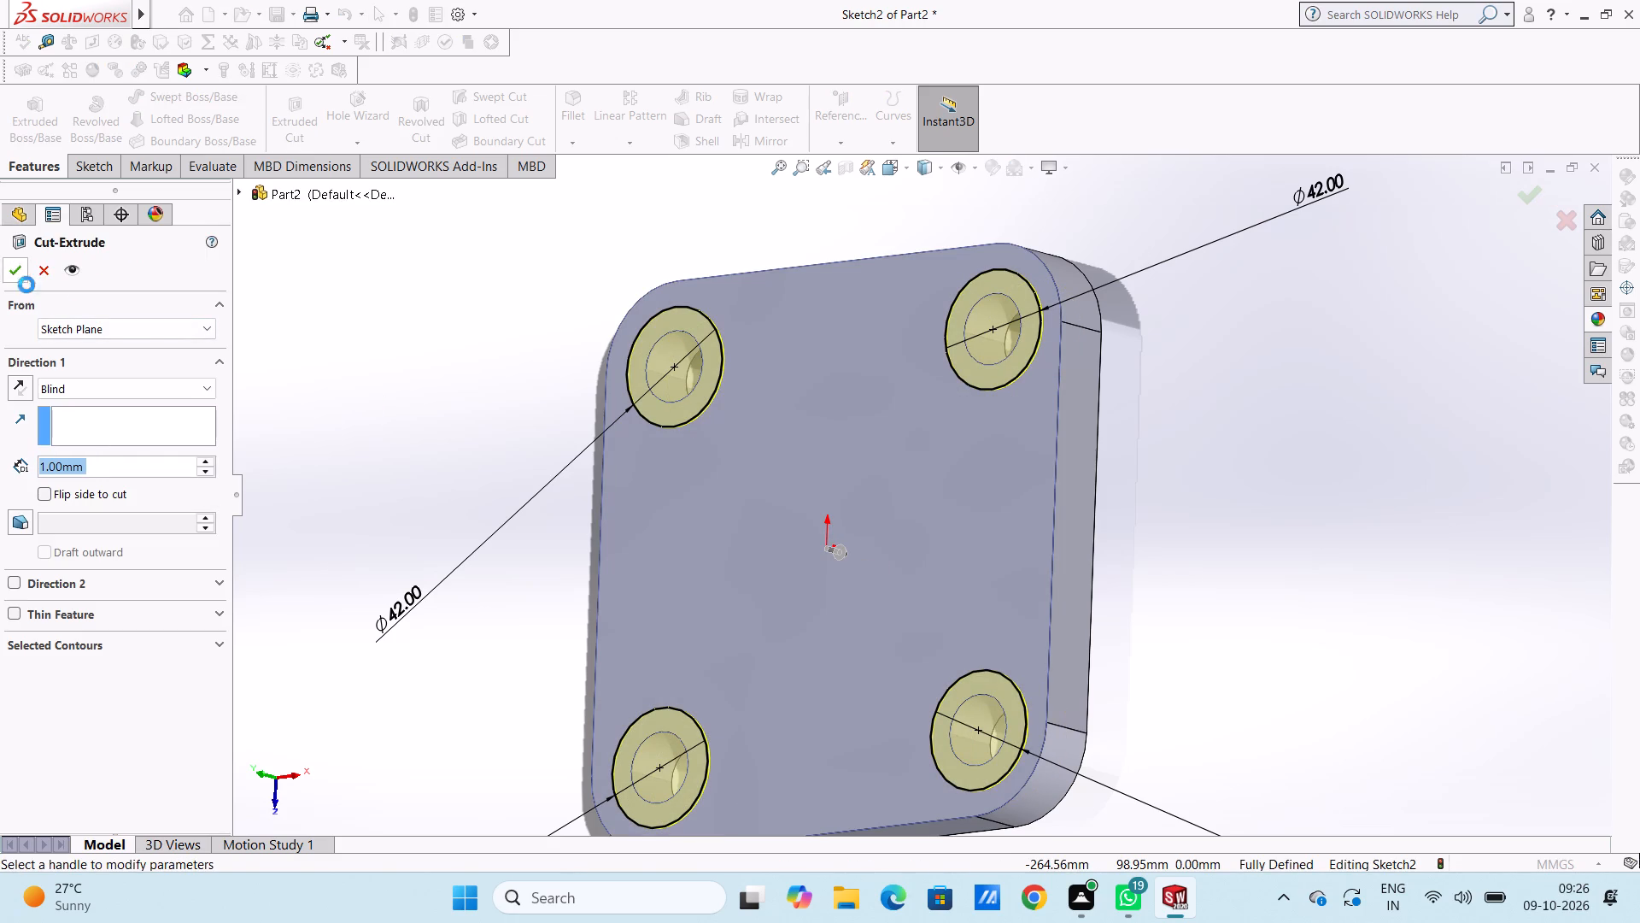
pyautogui.click(285, 374)
pyautogui.moveTo(434, 479); pyautogui.dragTo(518, 446, button='middle')
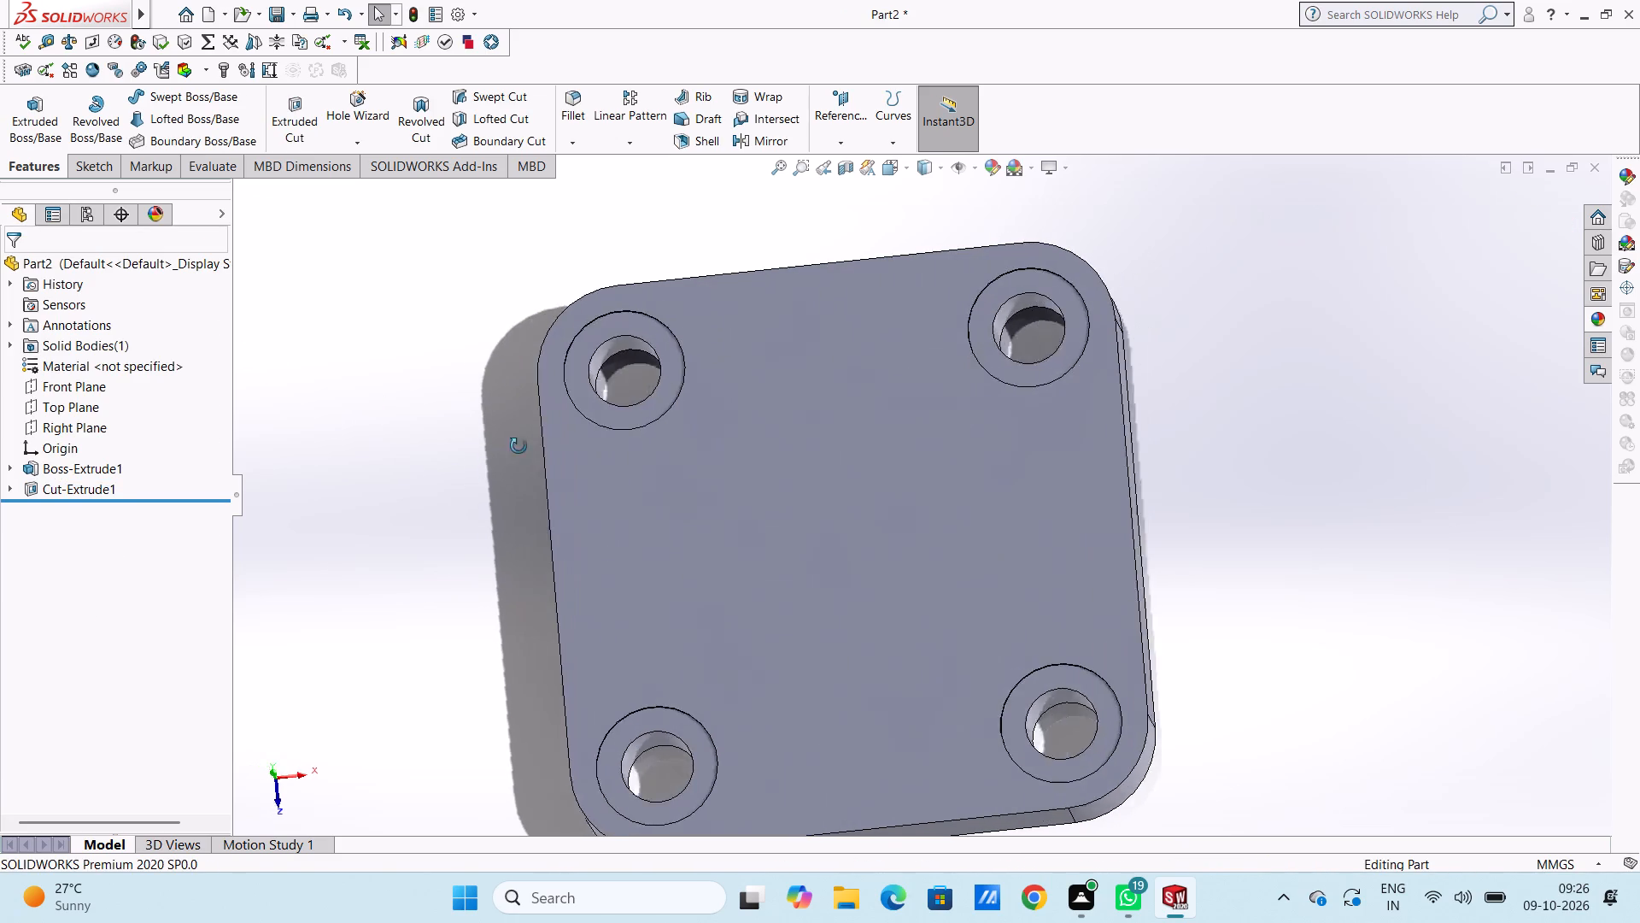
pyautogui.moveTo(518, 446); pyautogui.dragTo(543, 426, button='middle')
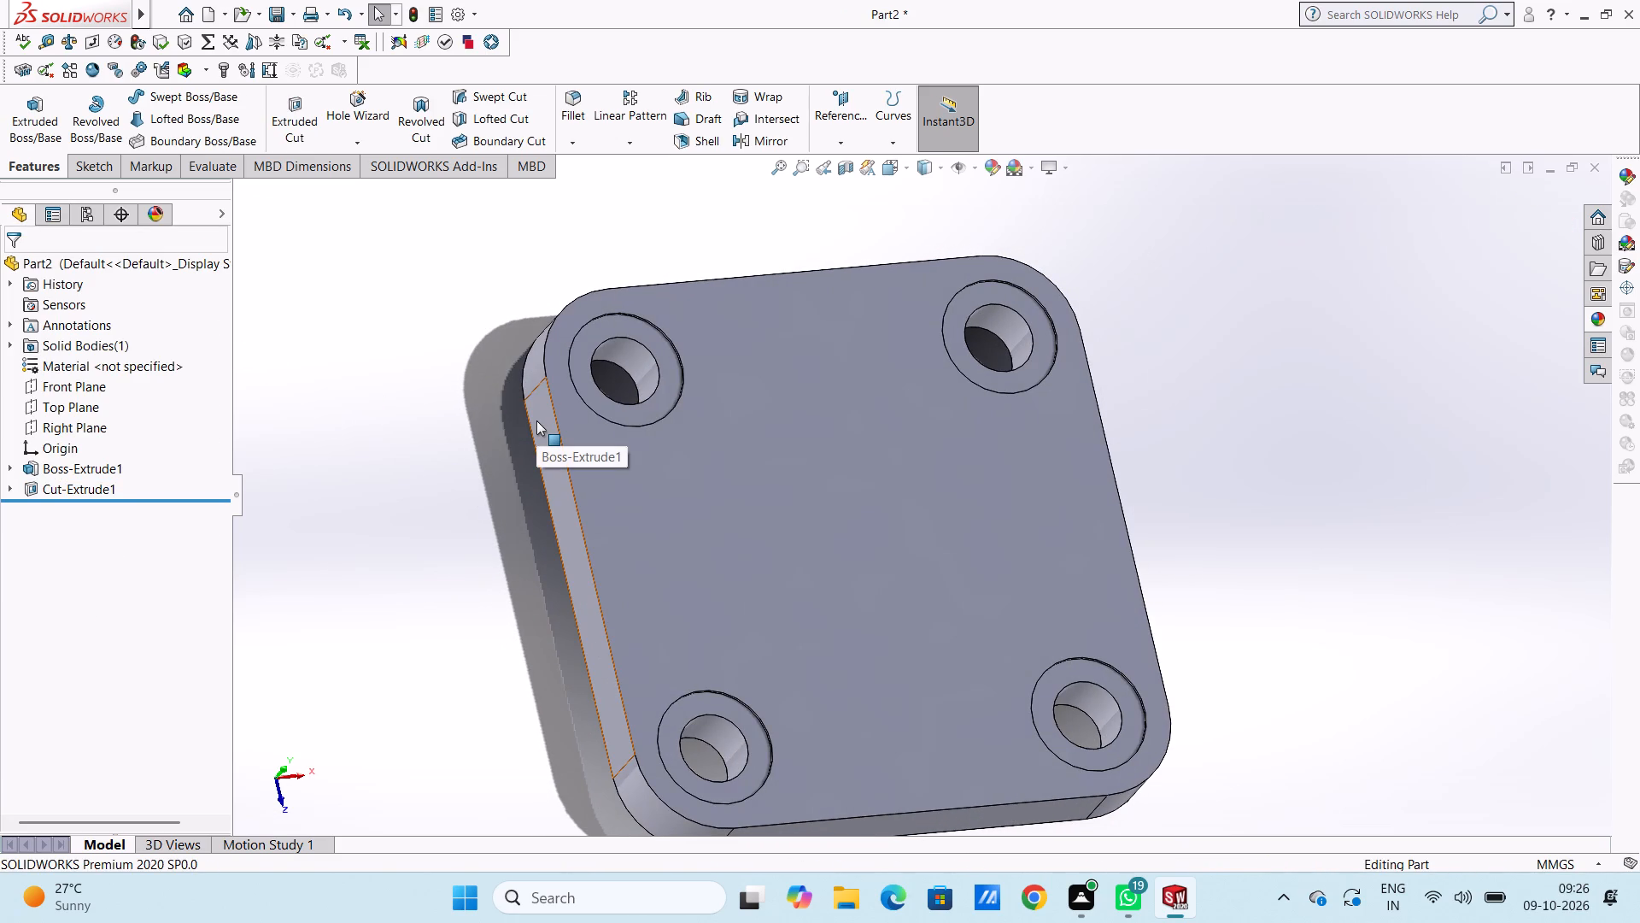
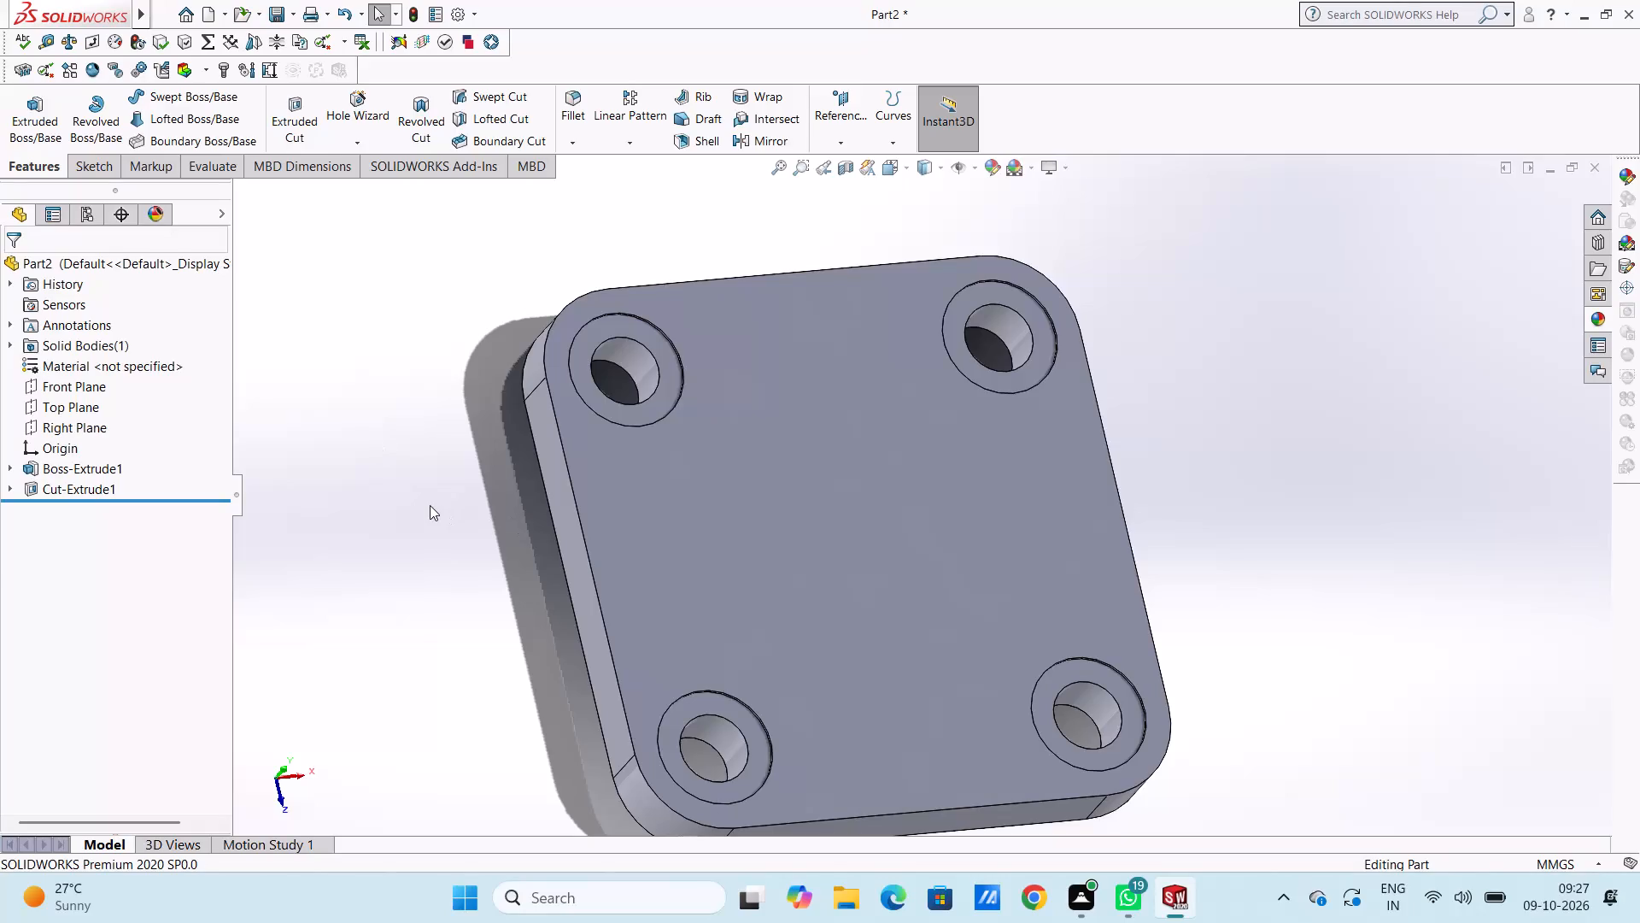
# On the plate's top face, sketch a circle of 61.5 mm radius centred on the origin.
pyautogui.hotkey('ctrl', '5')
pyautogui.scroll(4, 430, 505)
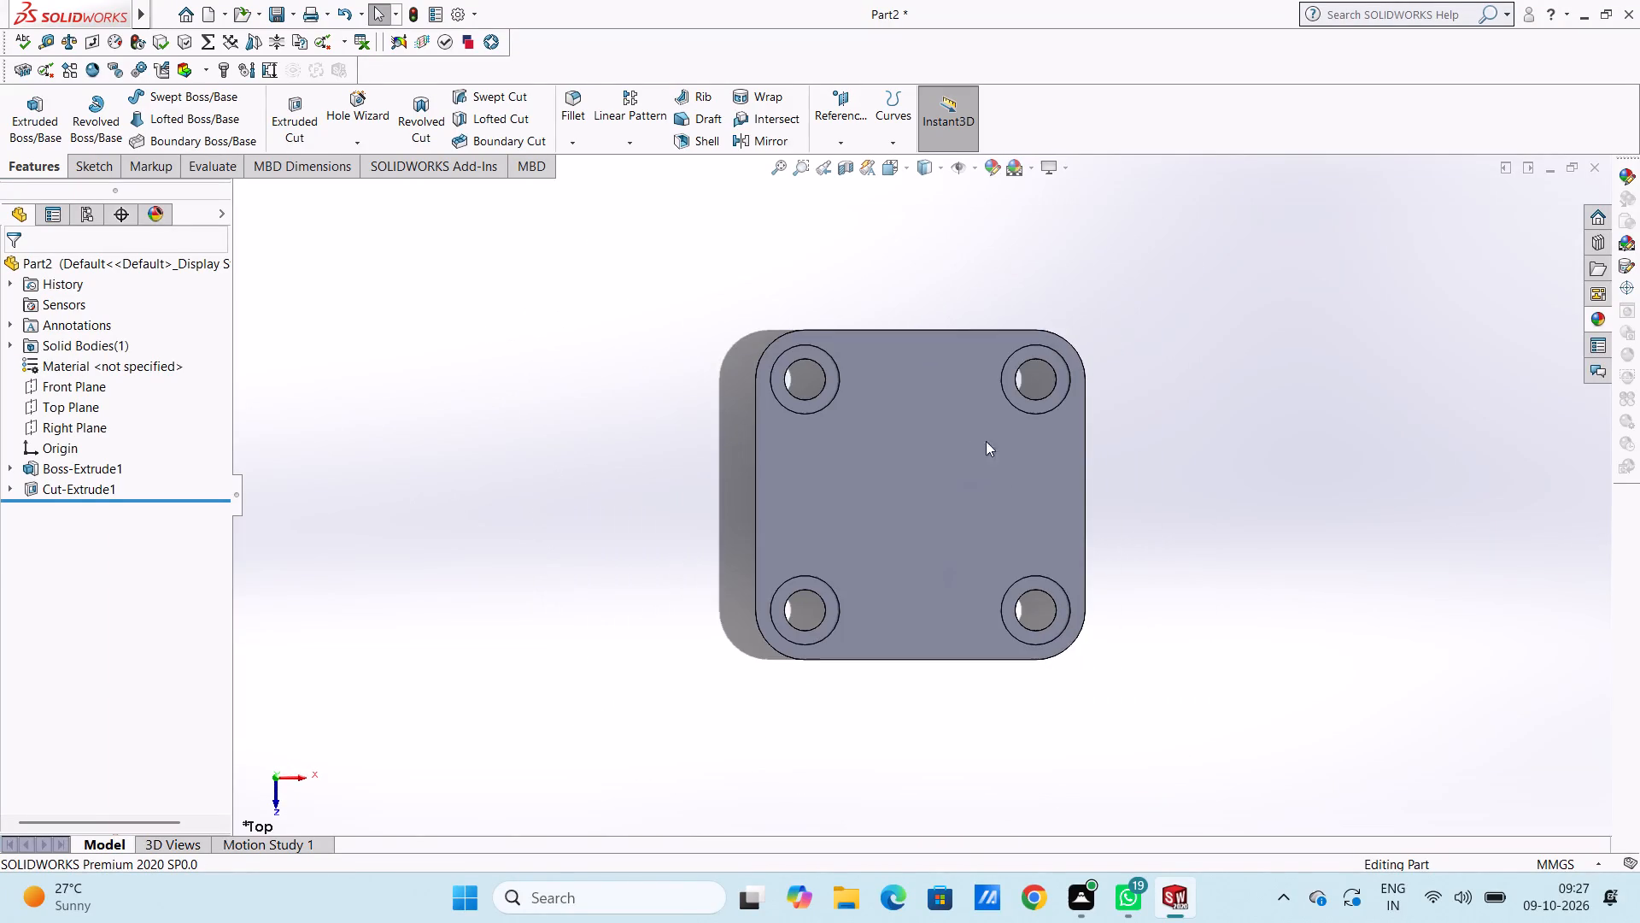
pyautogui.scroll(-1, 1039, 416)
pyautogui.click(902, 506)
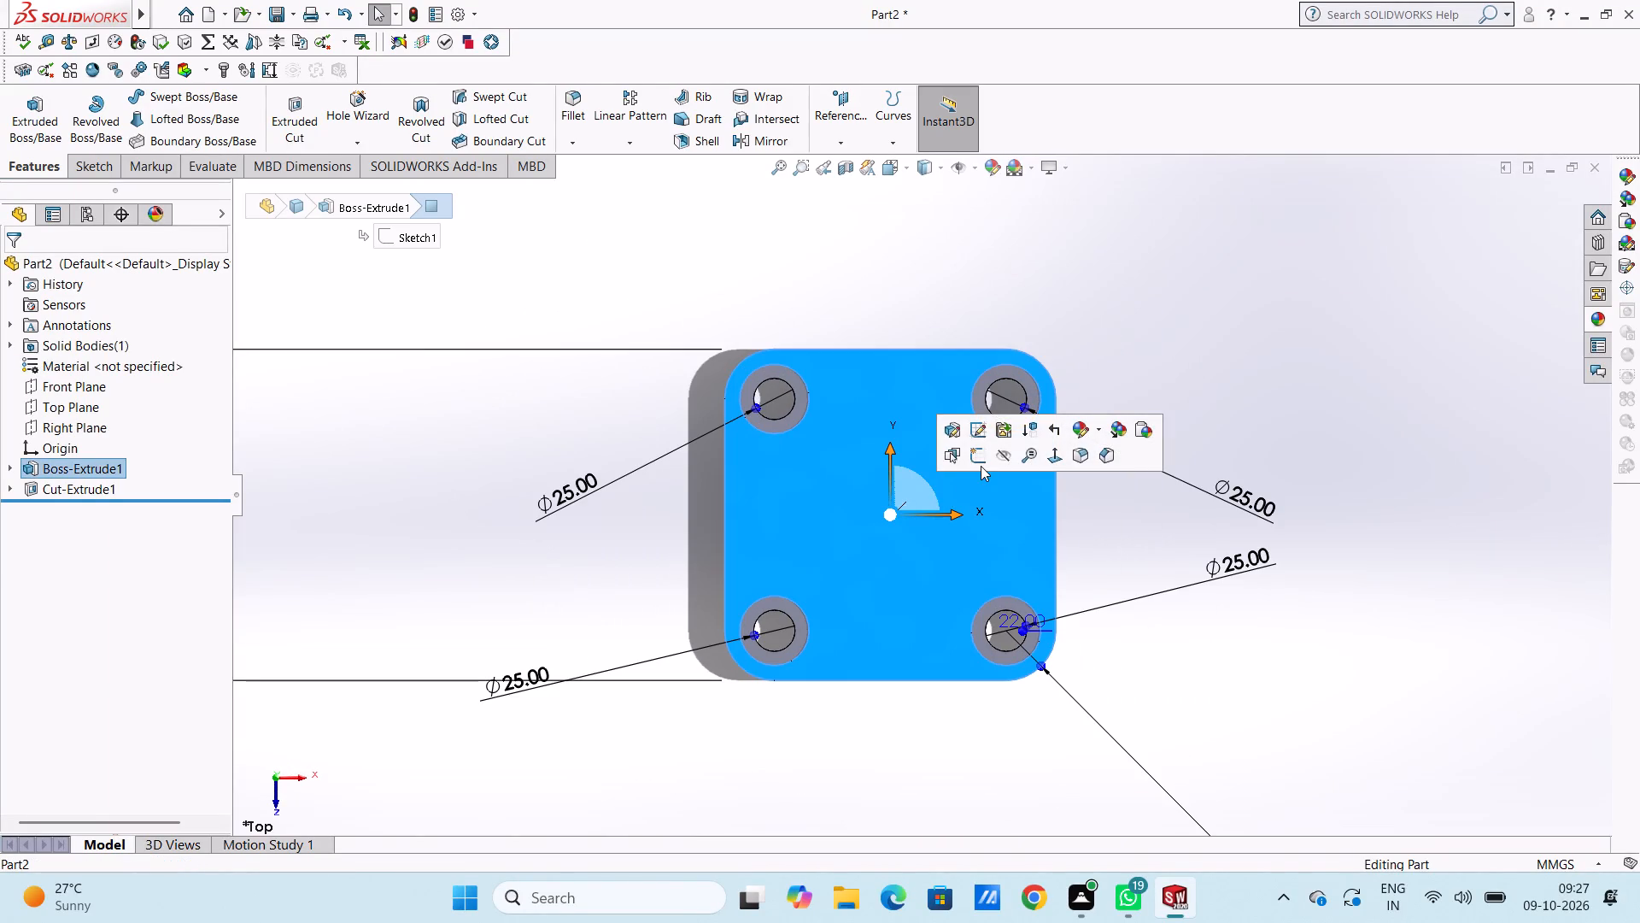
pyautogui.click(981, 463)
pyautogui.click(511, 476)
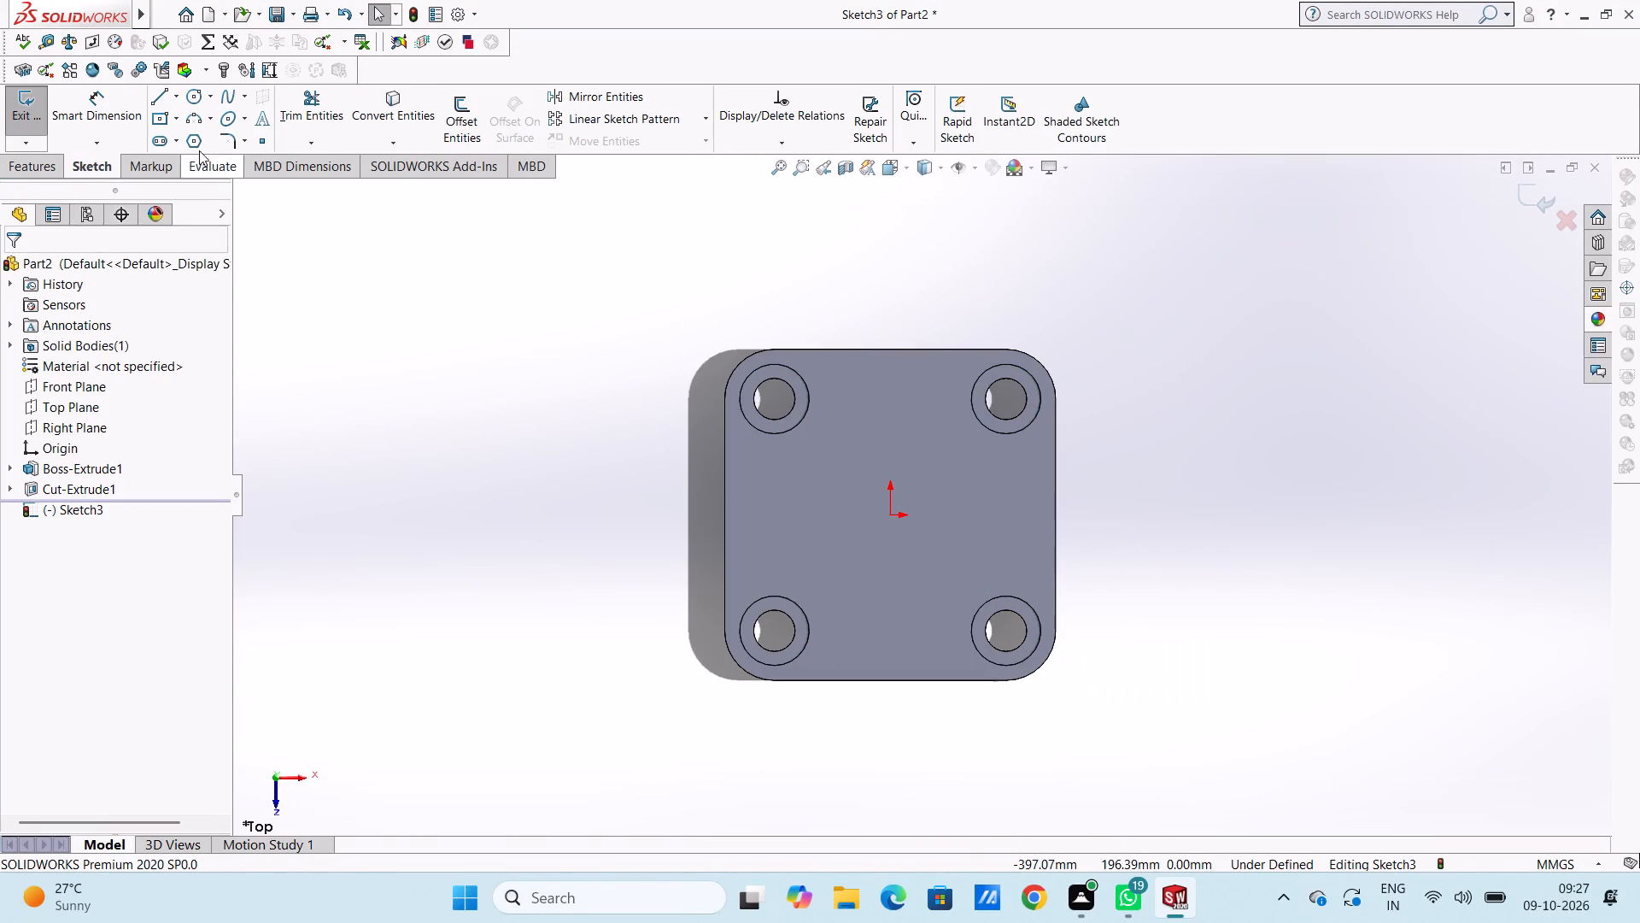
pyautogui.click(195, 100)
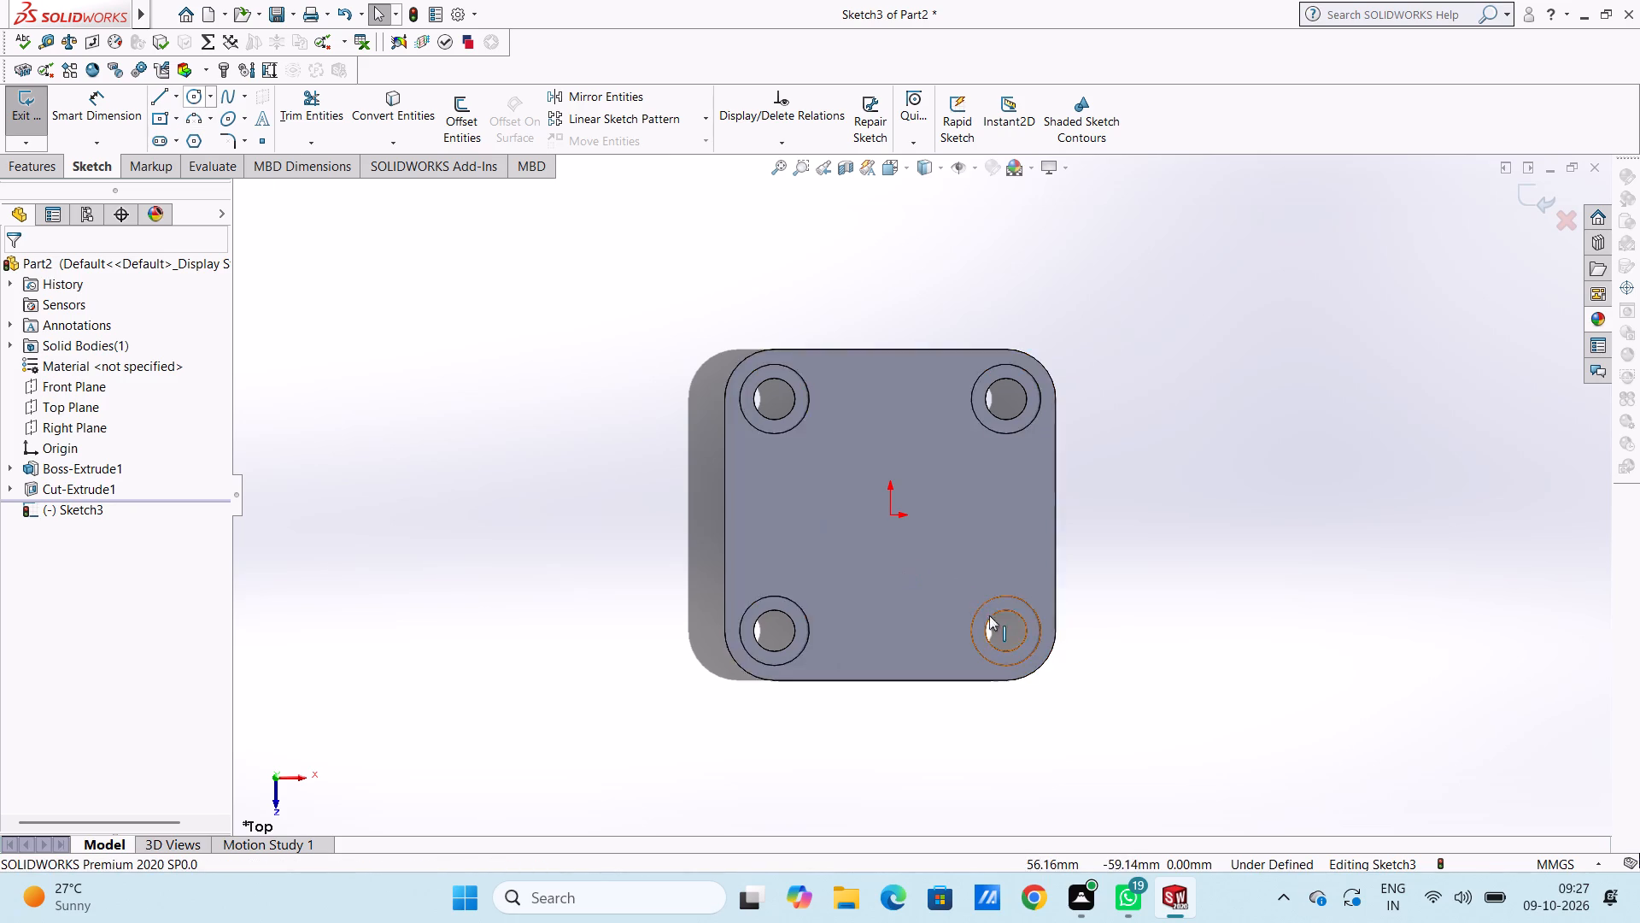
pyautogui.click(889, 510)
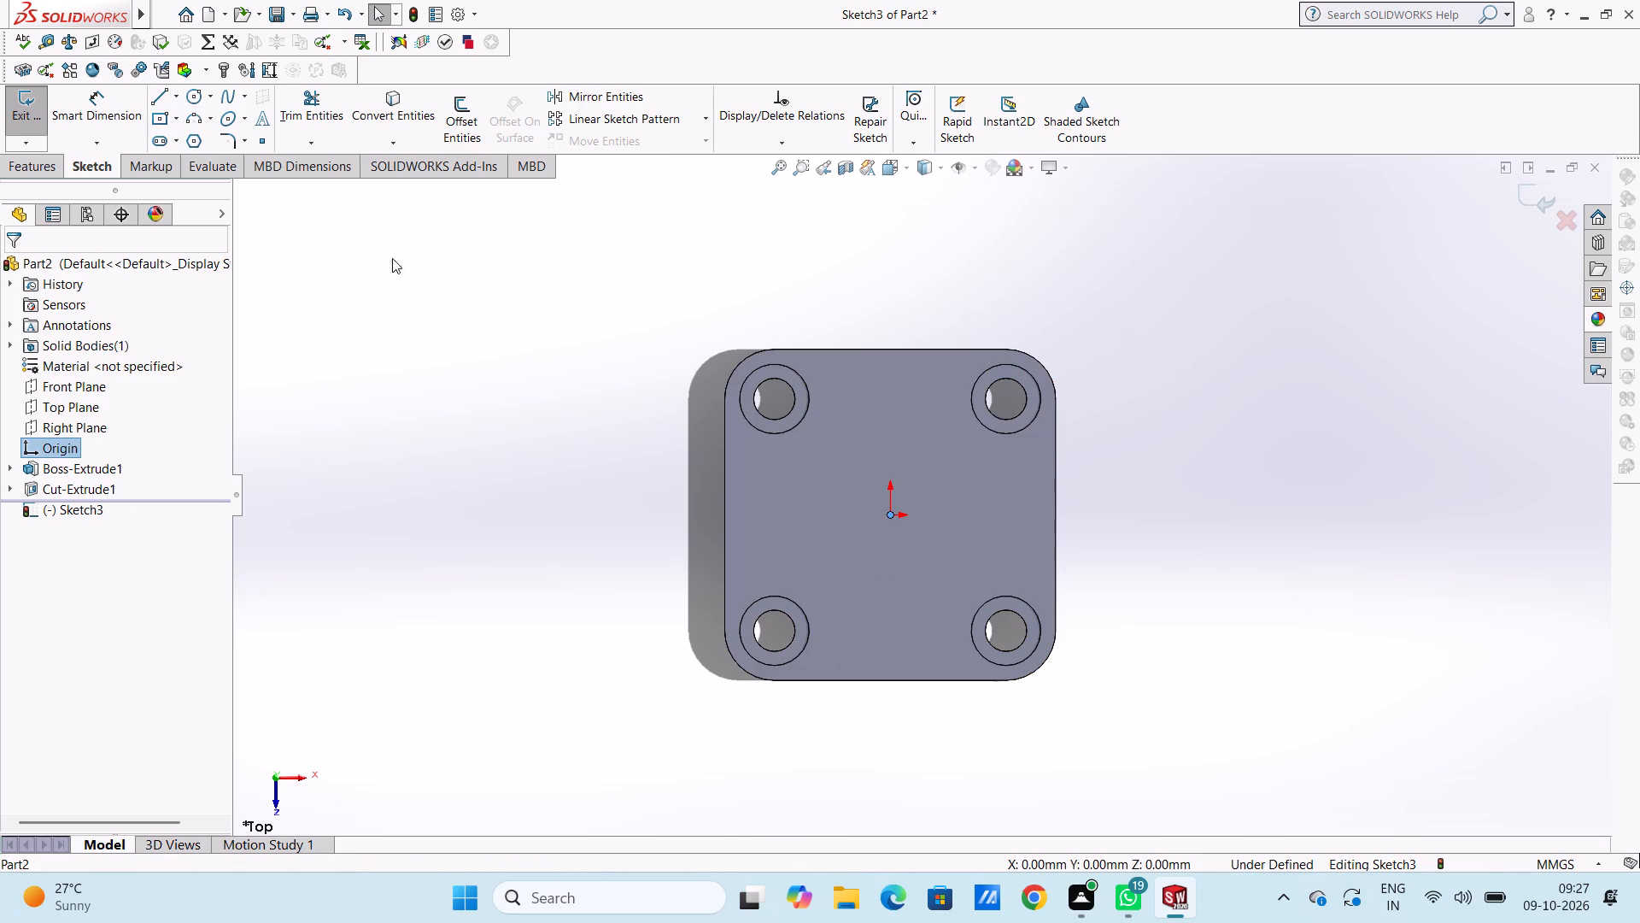
pyautogui.click(194, 104)
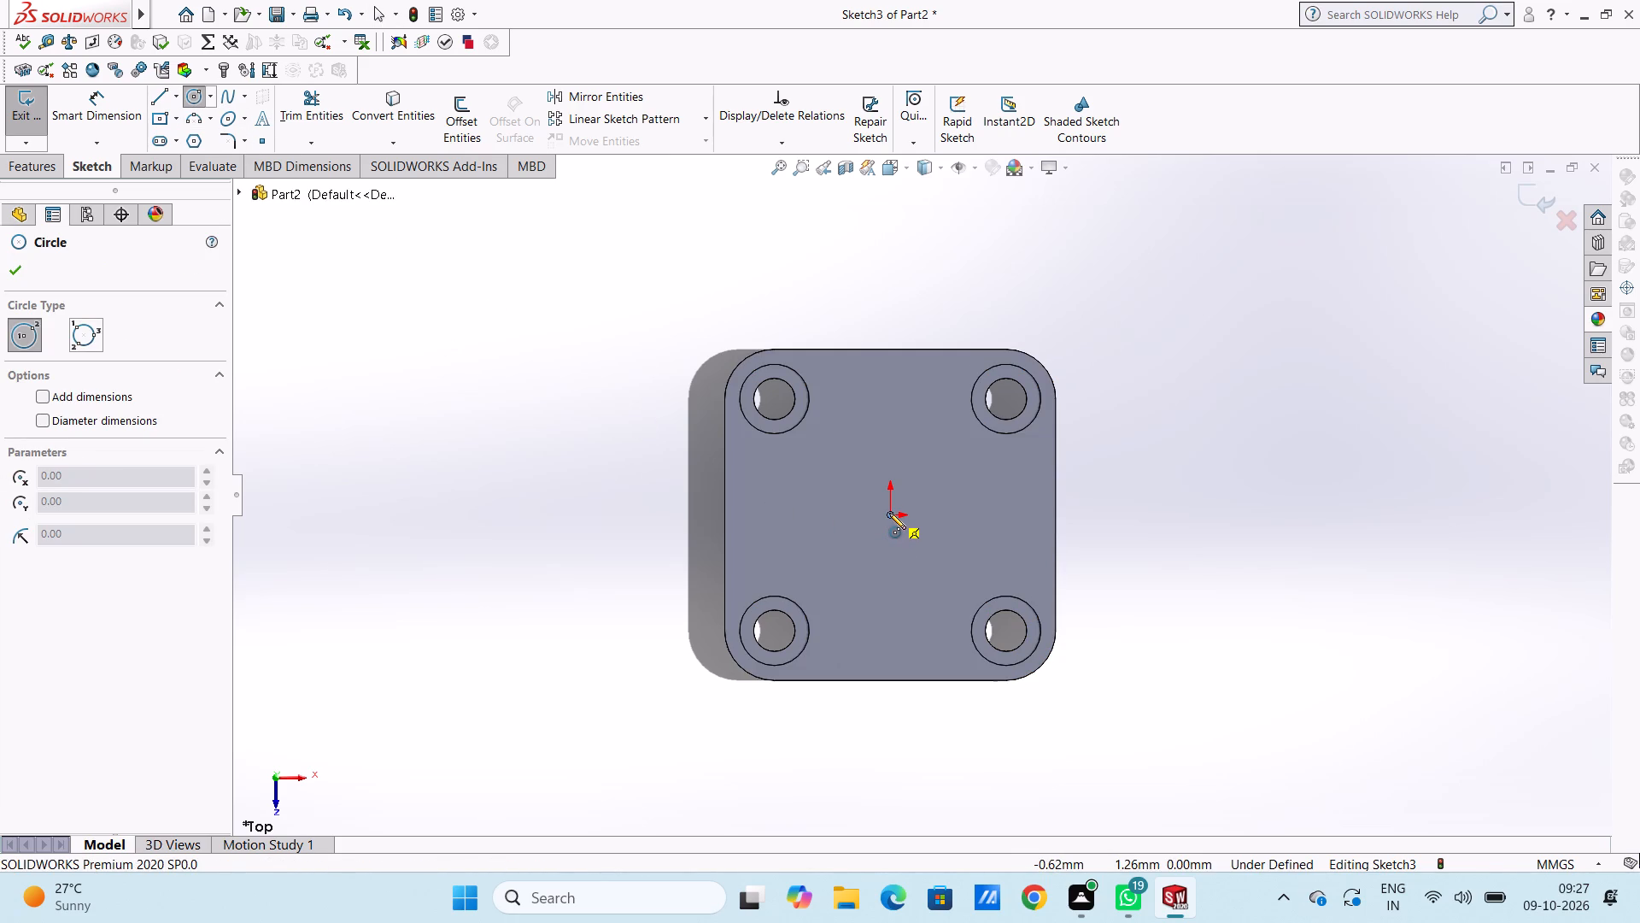
pyautogui.click(889, 512)
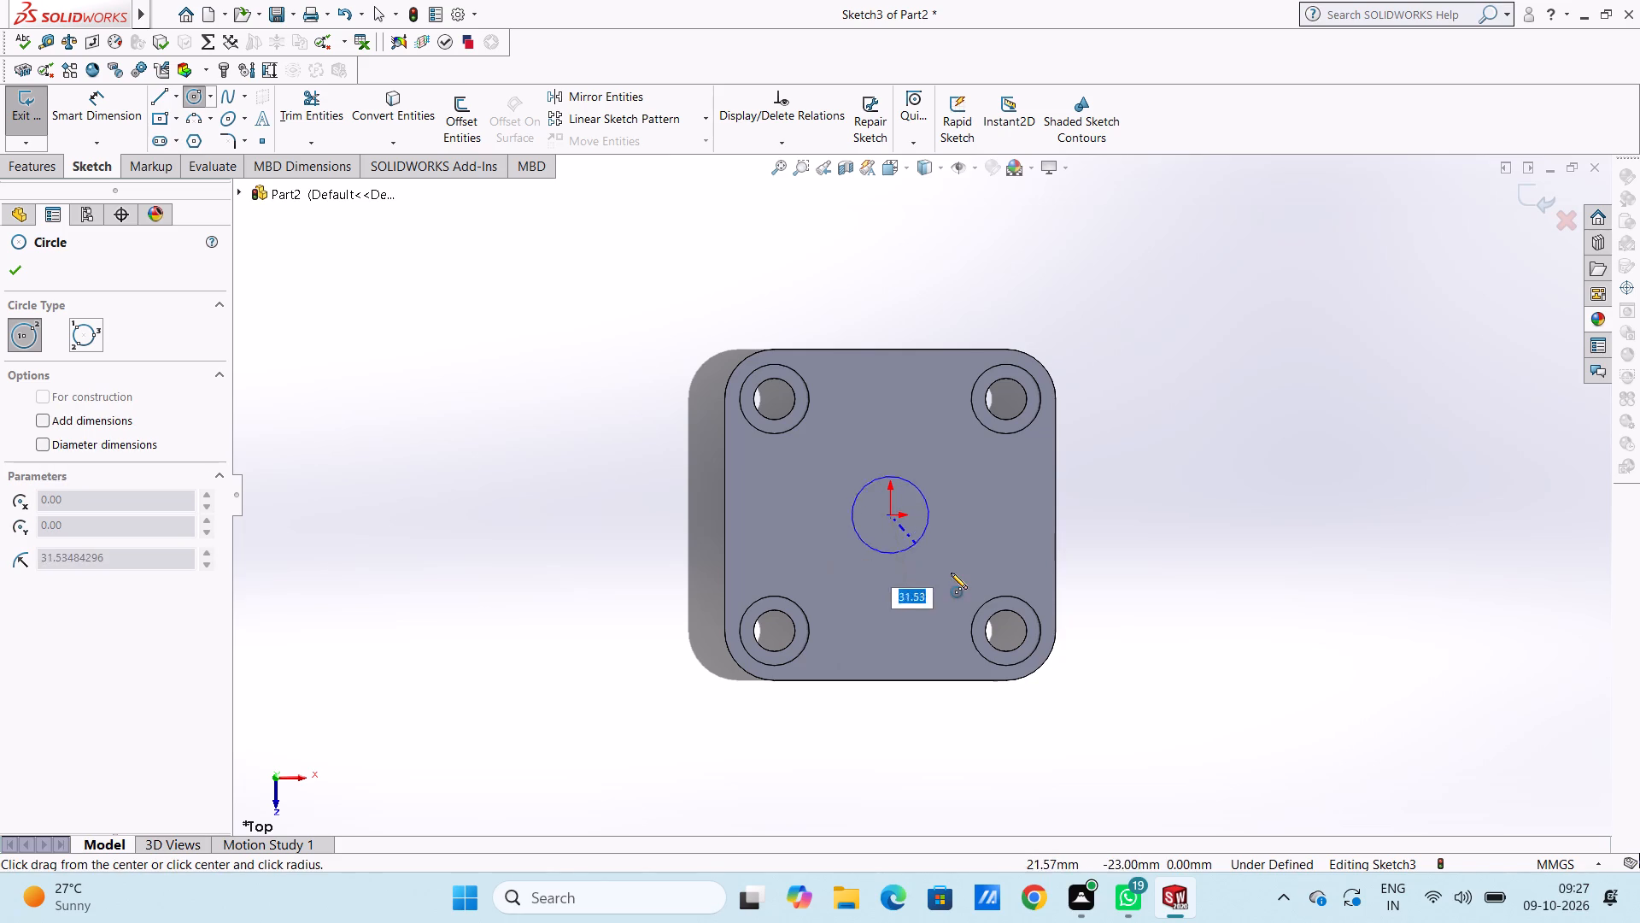
pyautogui.write('61.5')
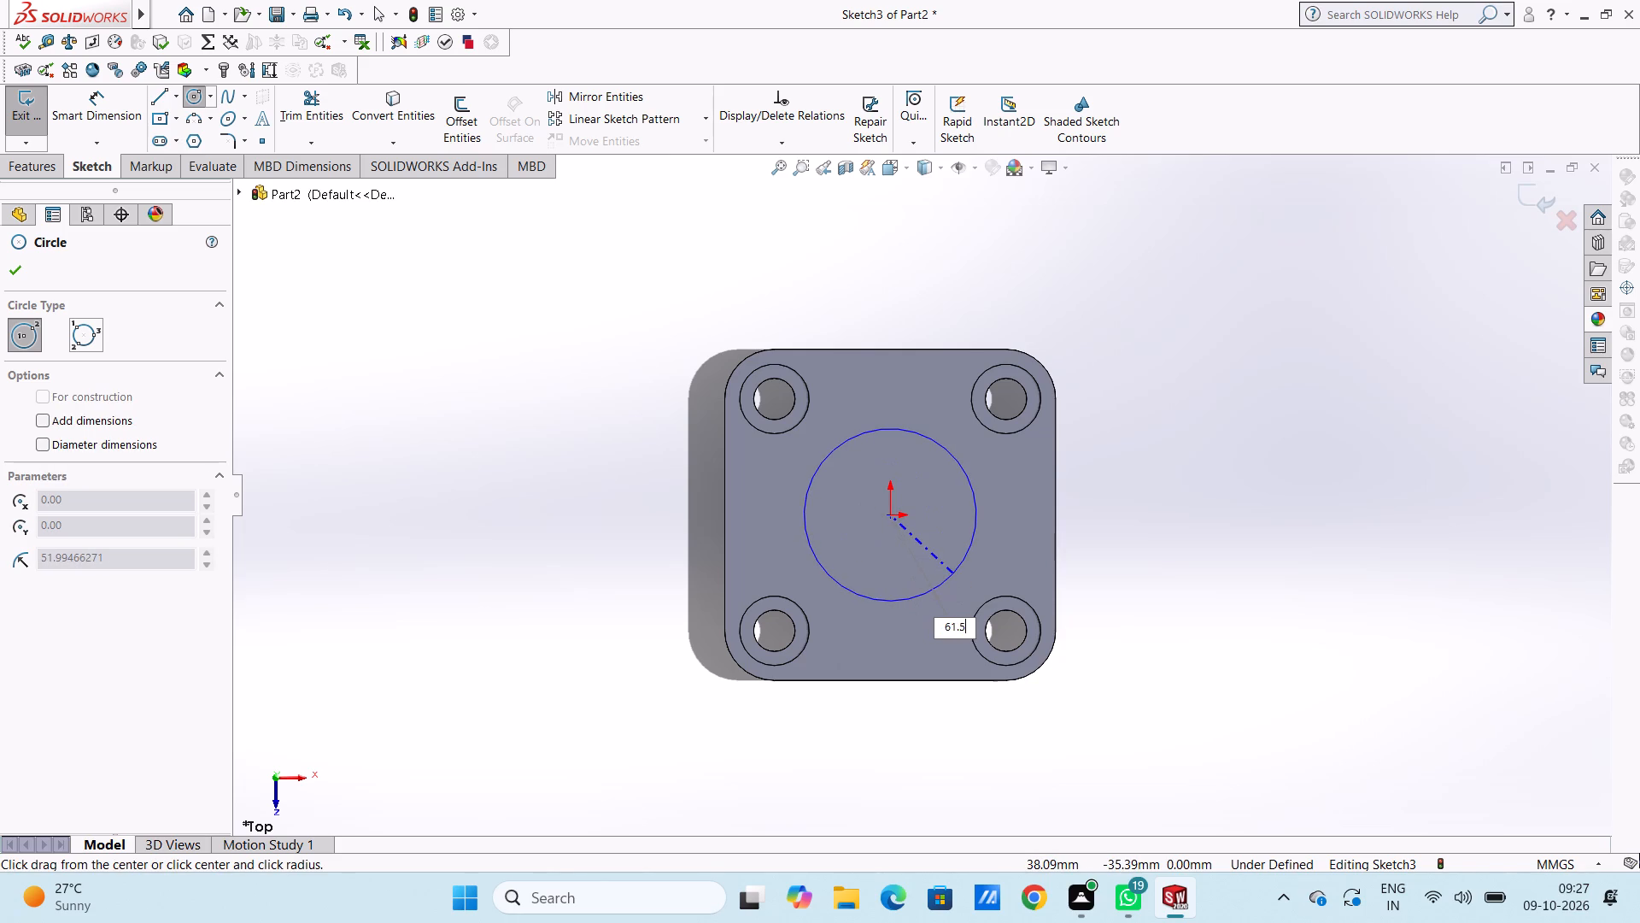
pyautogui.press('Return')
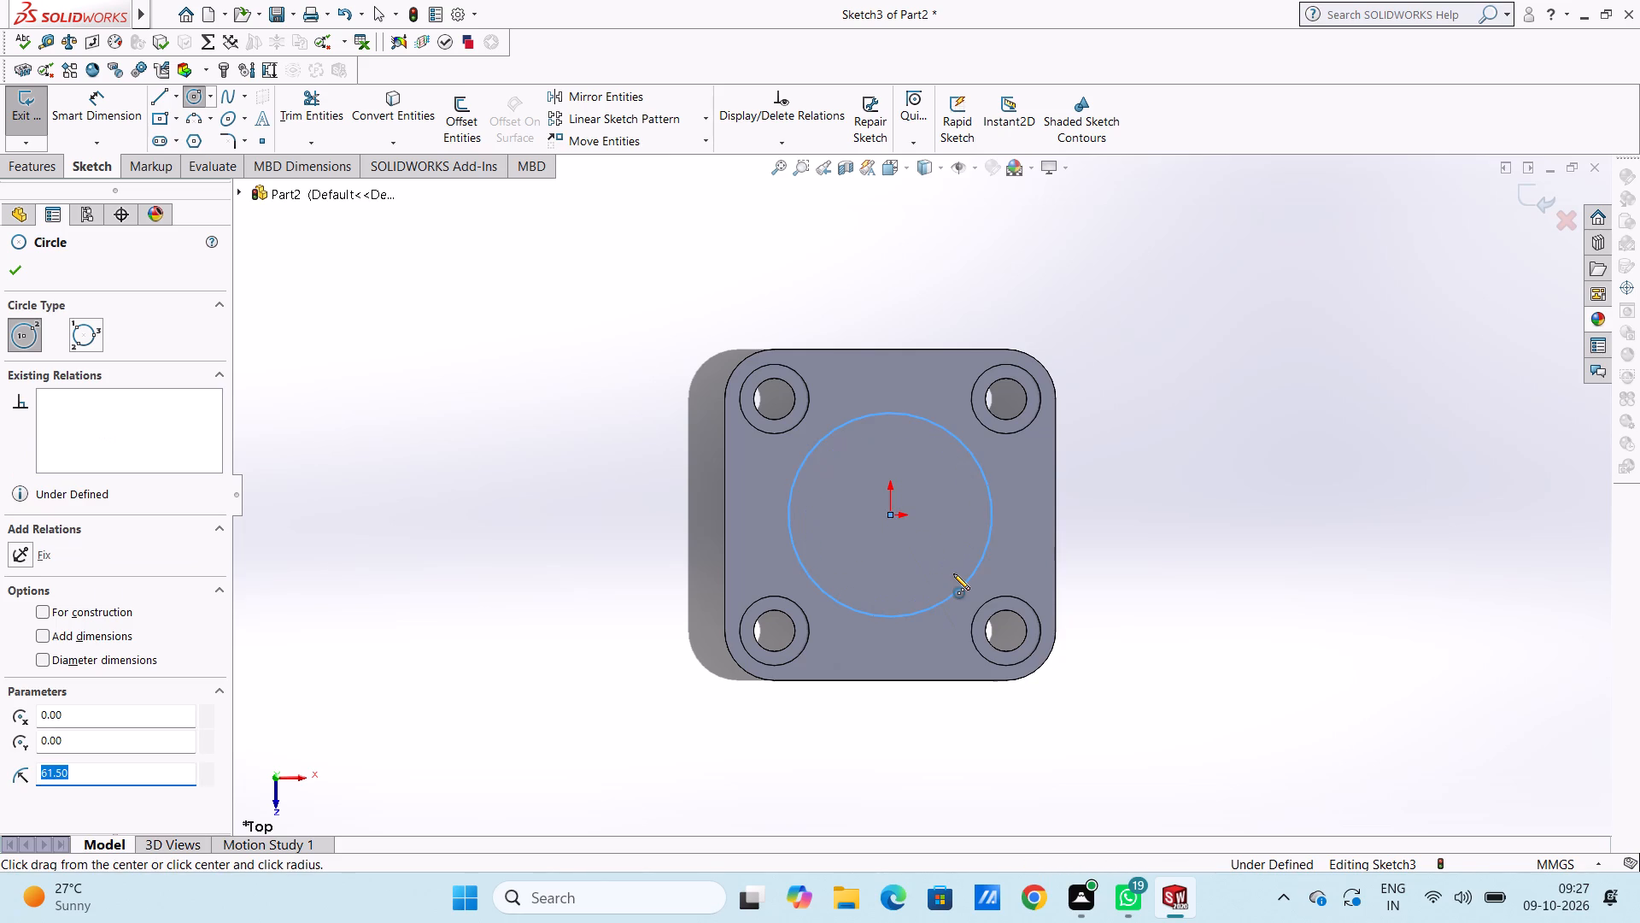
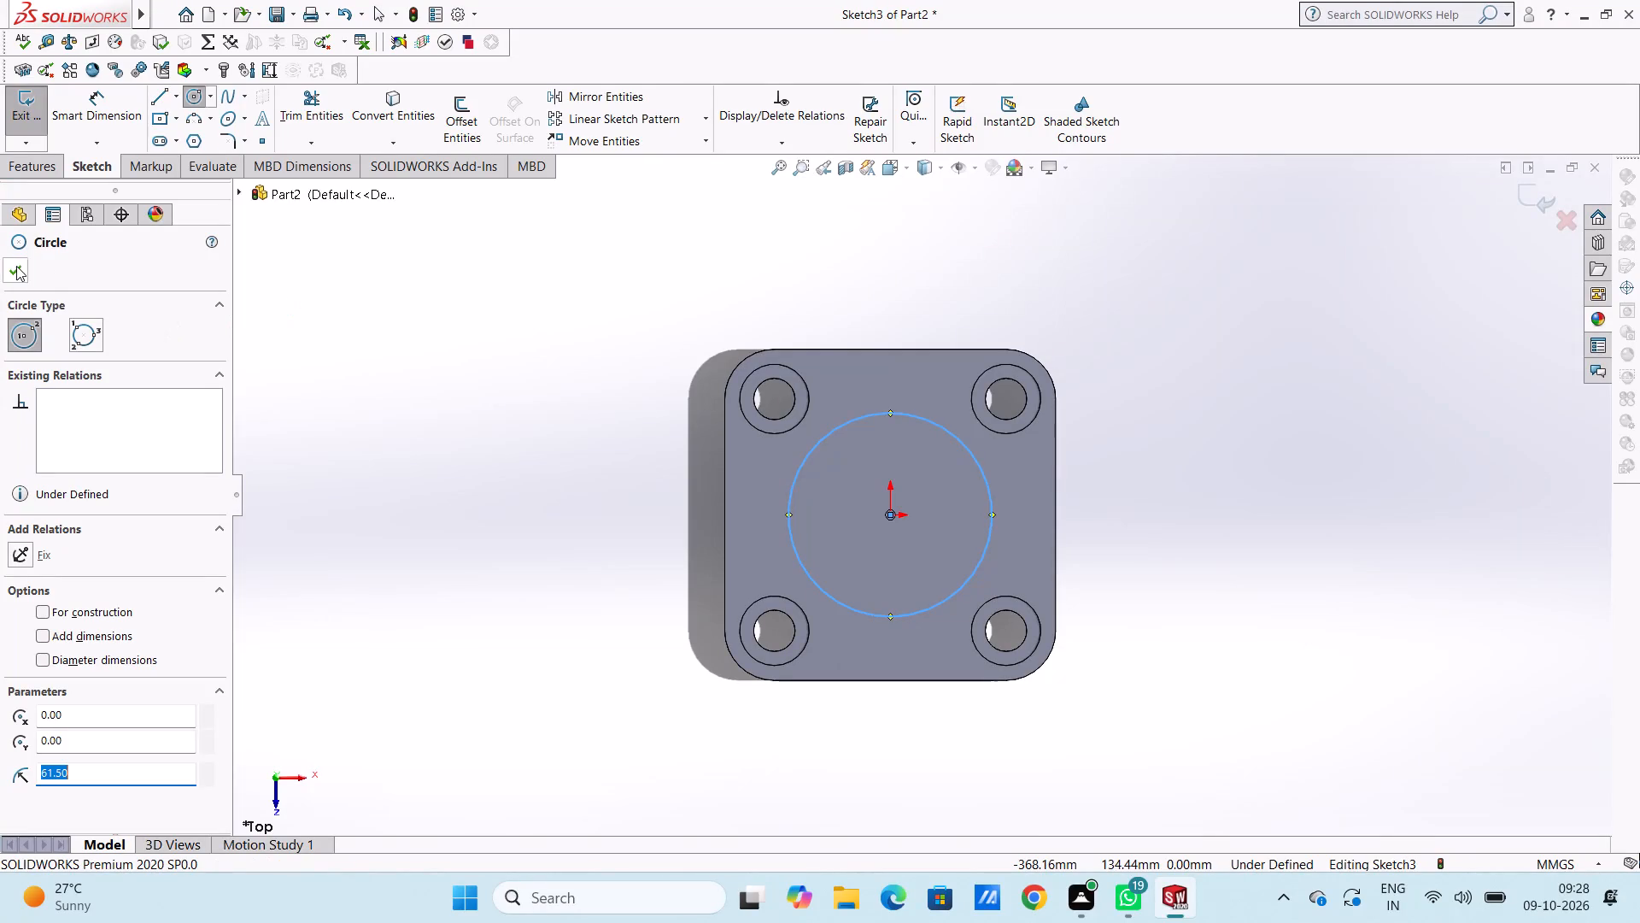
# Dimension the central circle's diameter on the plate's top face and set it to 67 mm.
pyautogui.click(16, 266)
pyautogui.click(110, 106)
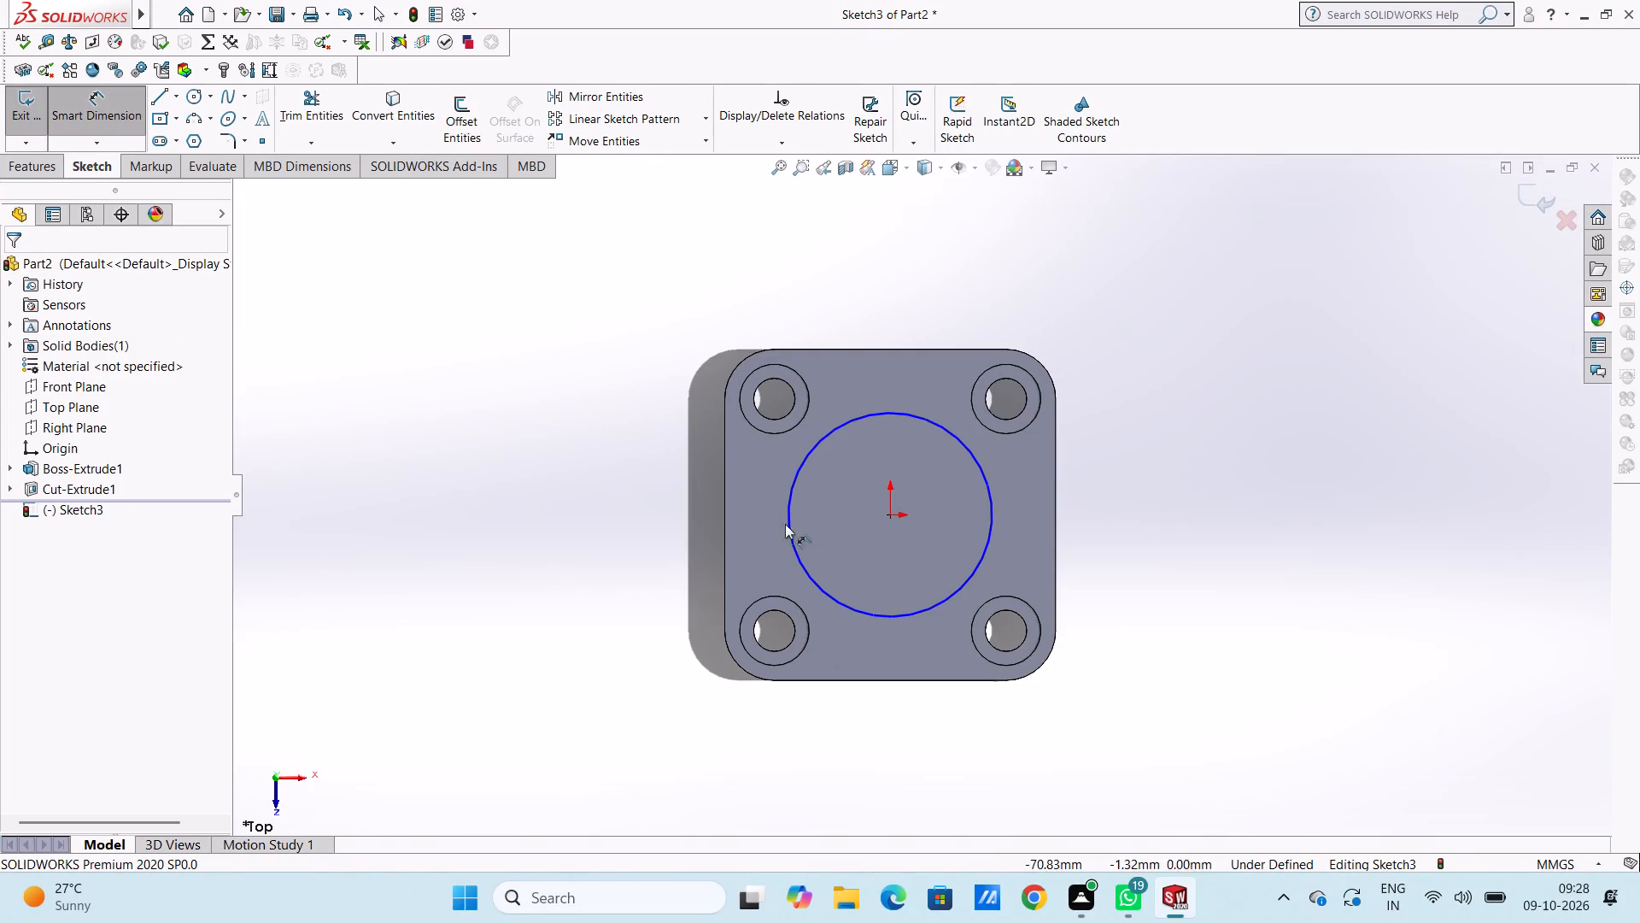
pyautogui.click(789, 538)
pyautogui.click(492, 716)
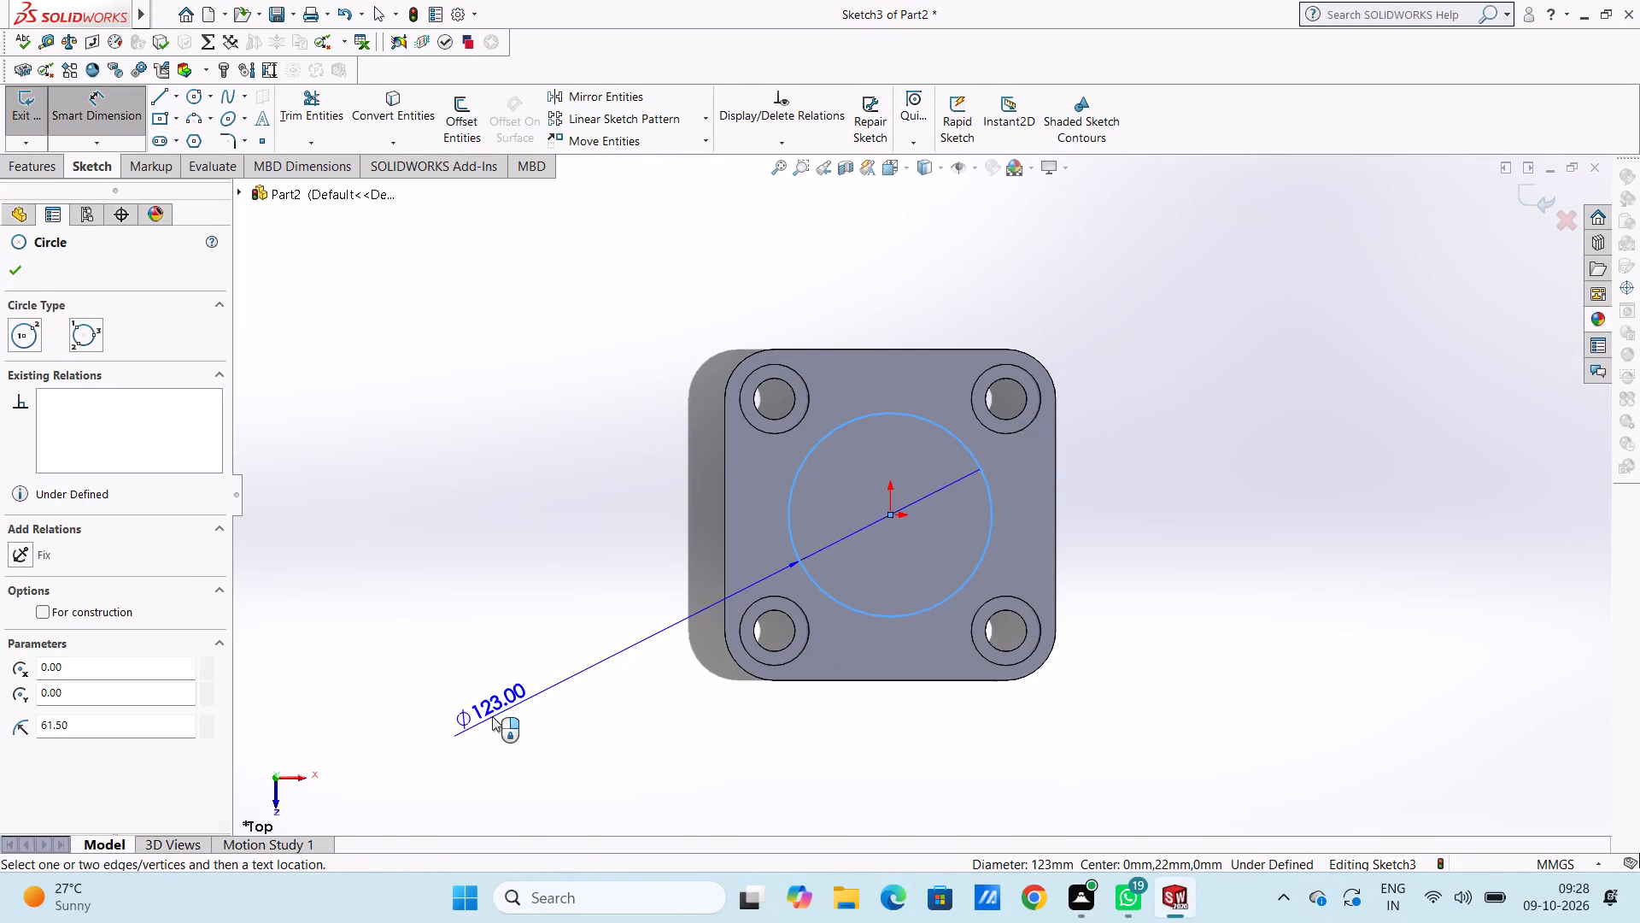
pyautogui.press('6')
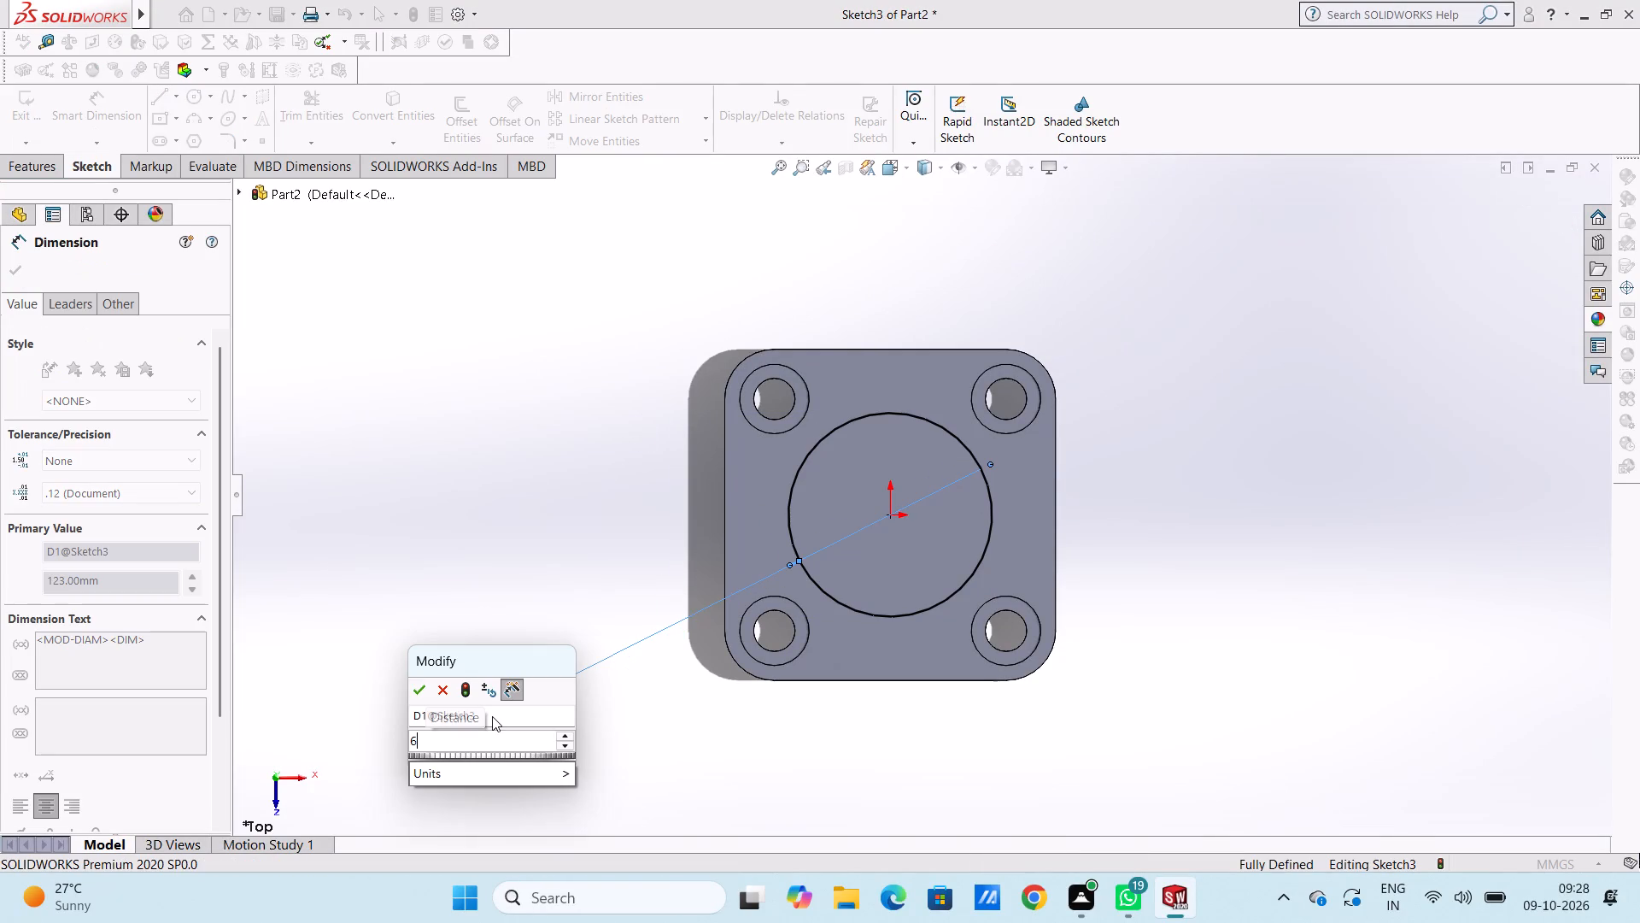
pyautogui.press('7')
pyautogui.press('Return')
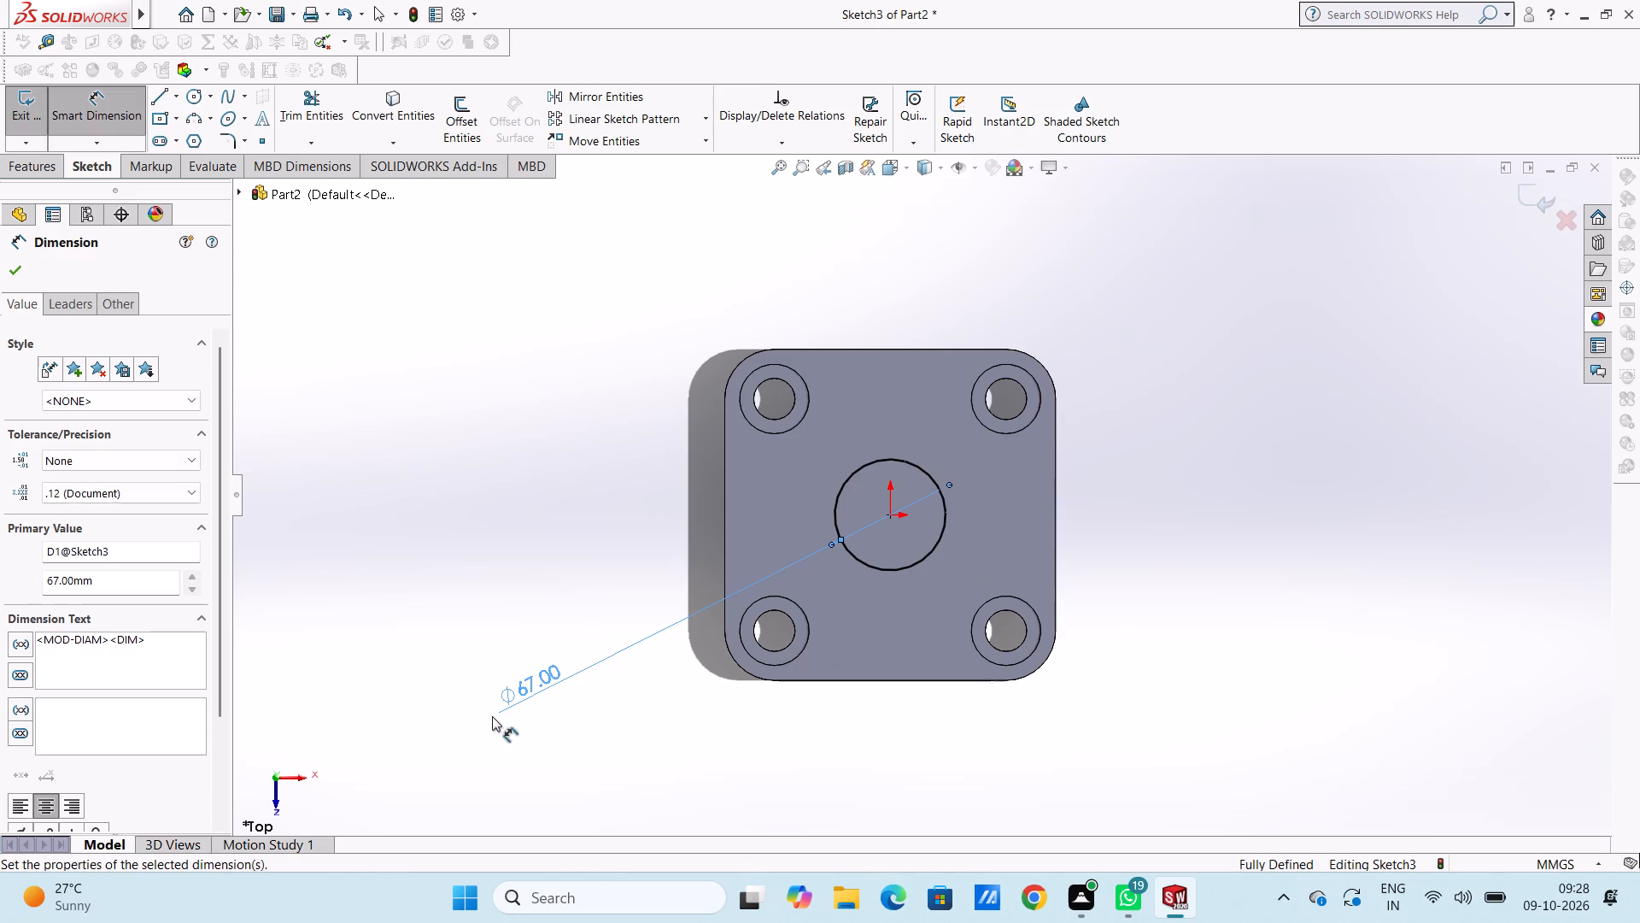
pyautogui.click(492, 597)
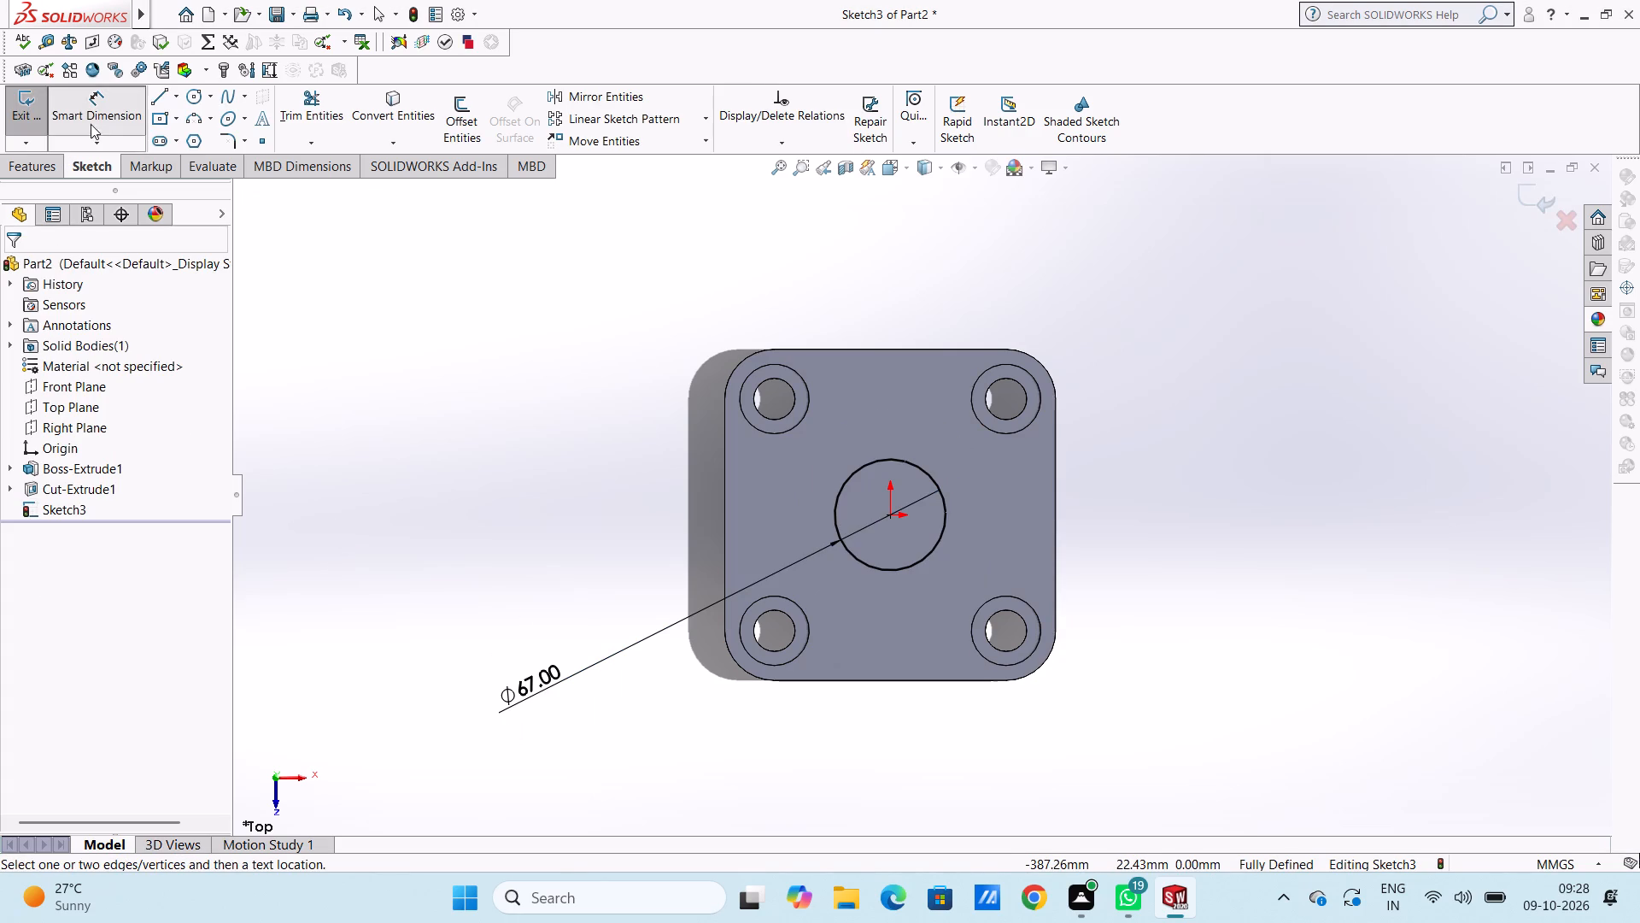
pyautogui.click(91, 118)
# Cut-extrude the 67 mm central circle into the plate as a blind cut 25 mm deep.
pyautogui.click(37, 176)
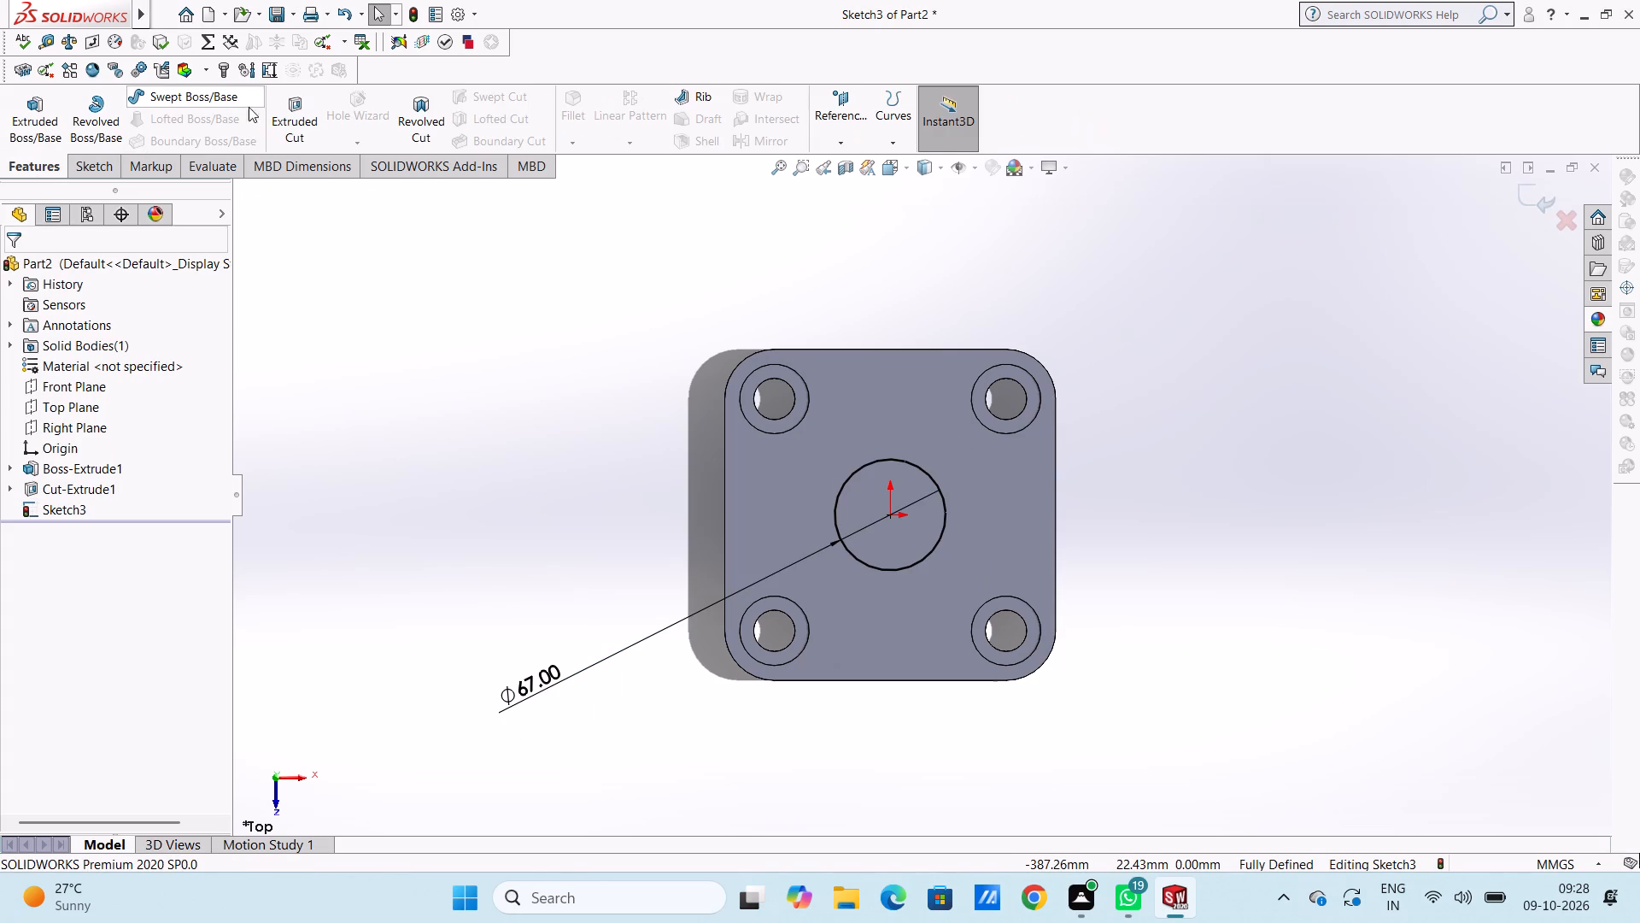
pyautogui.click(288, 103)
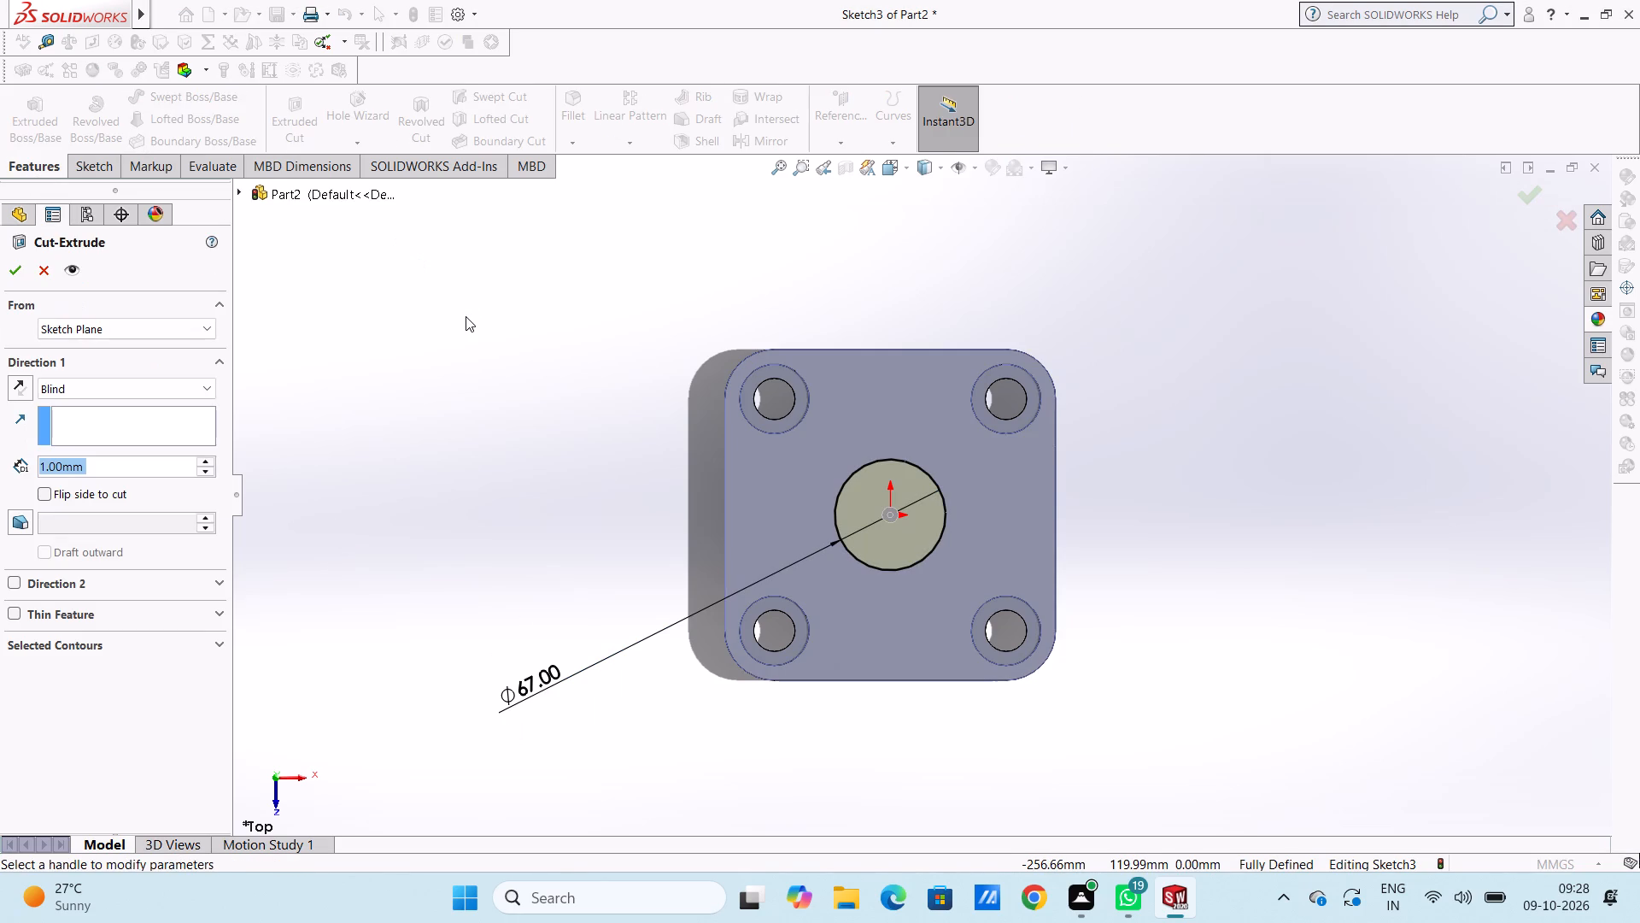
pyautogui.write('25')
pyautogui.press('Return')
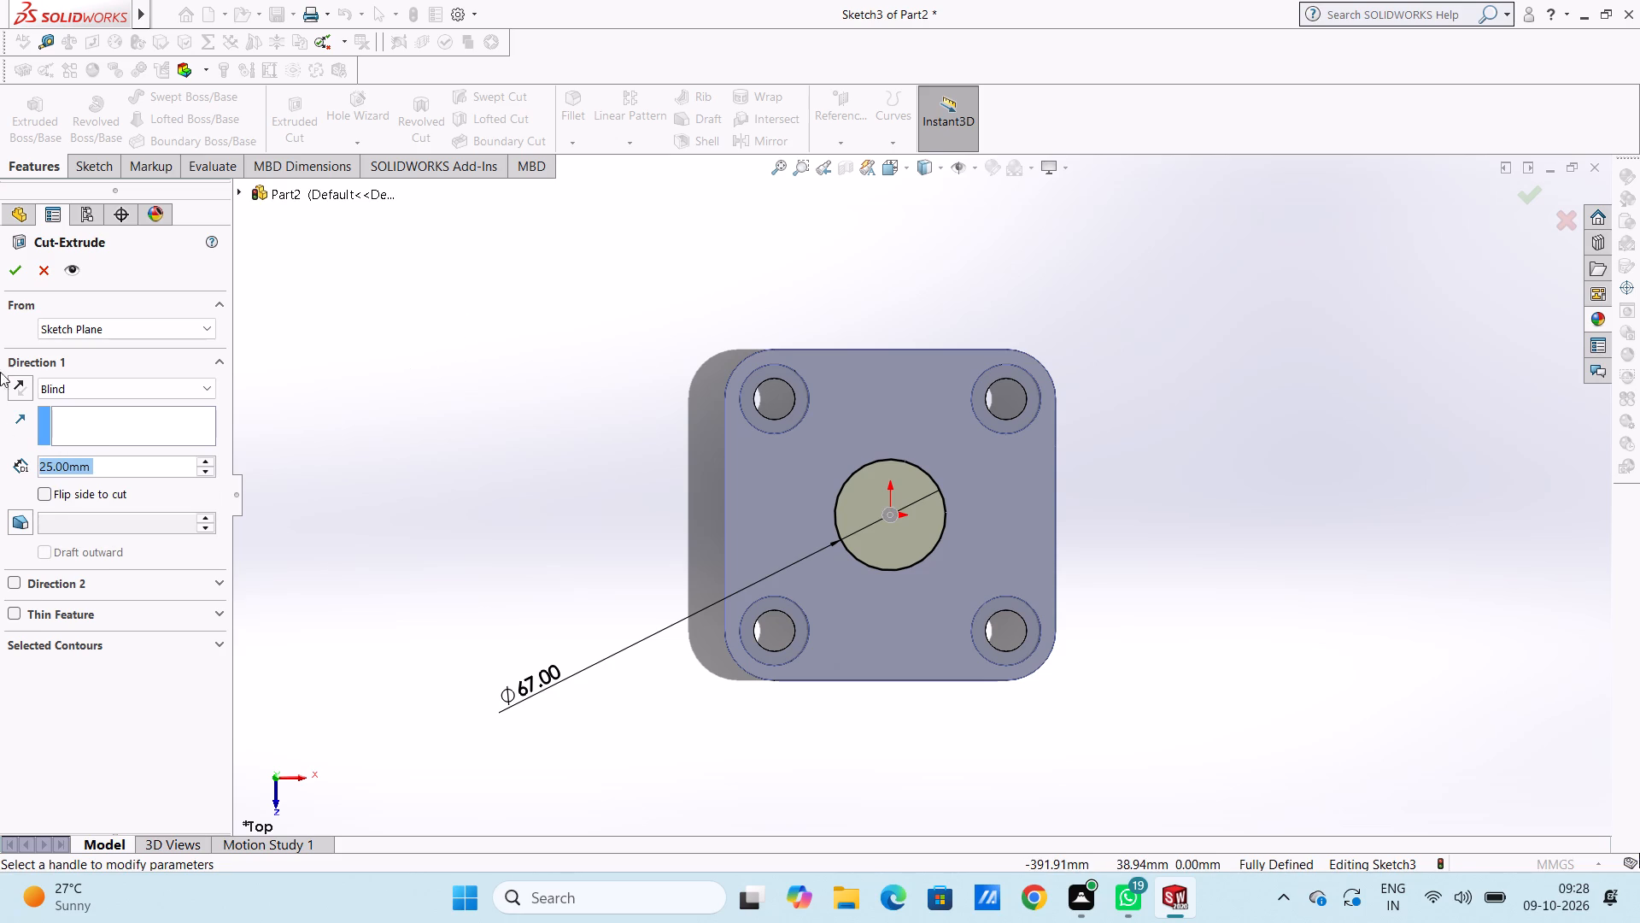
pyautogui.click(14, 262)
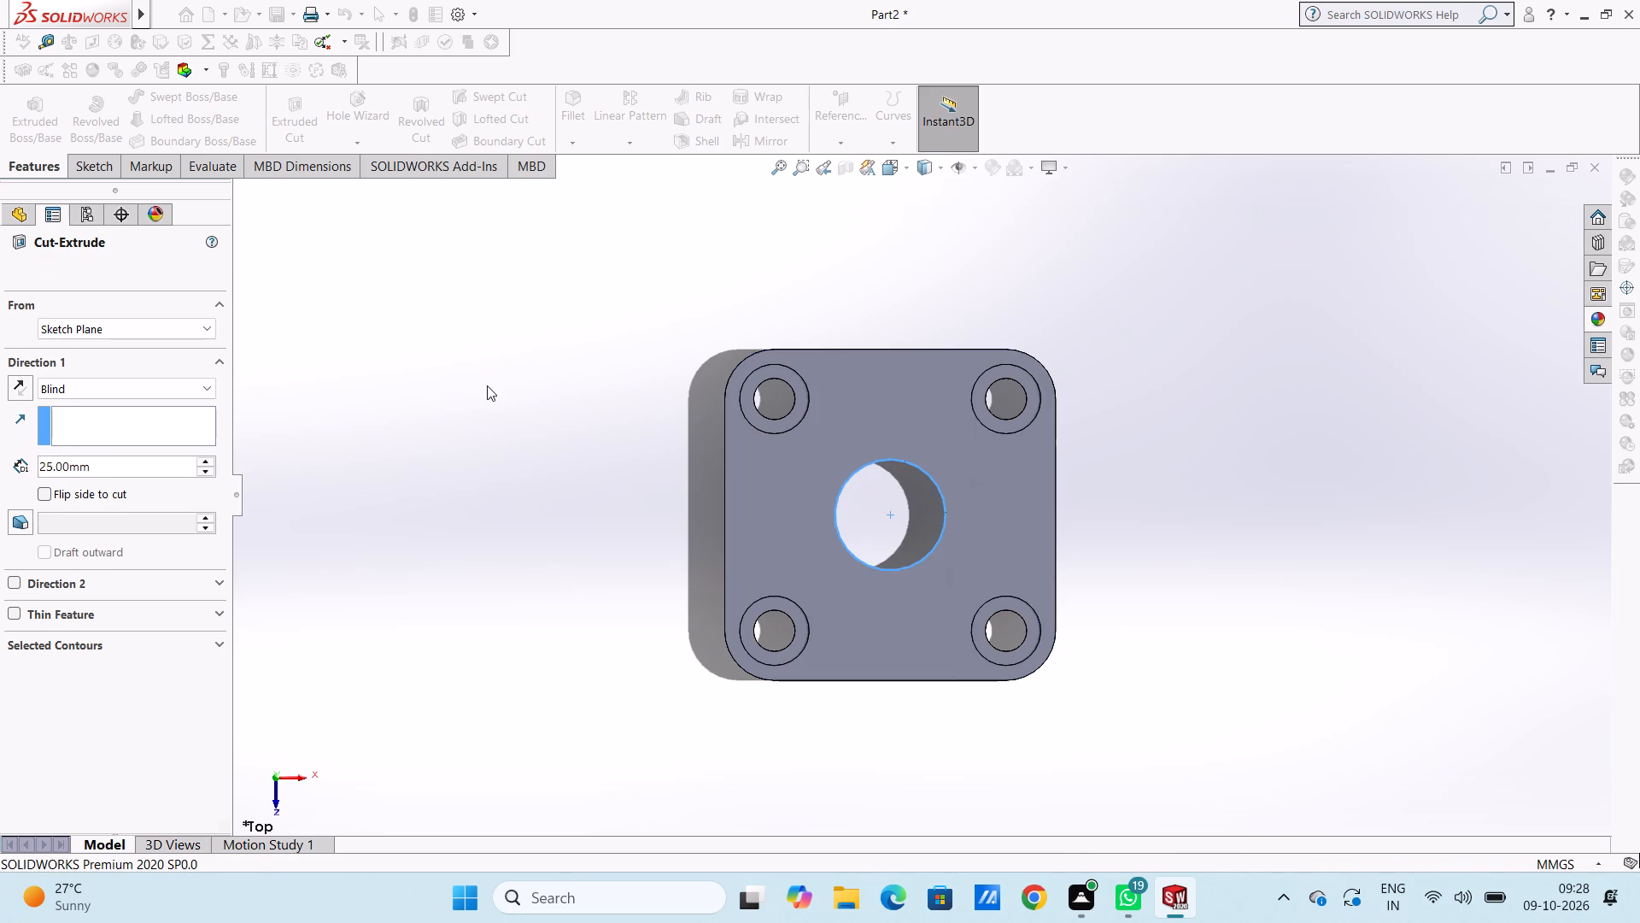
pyautogui.click(487, 385)
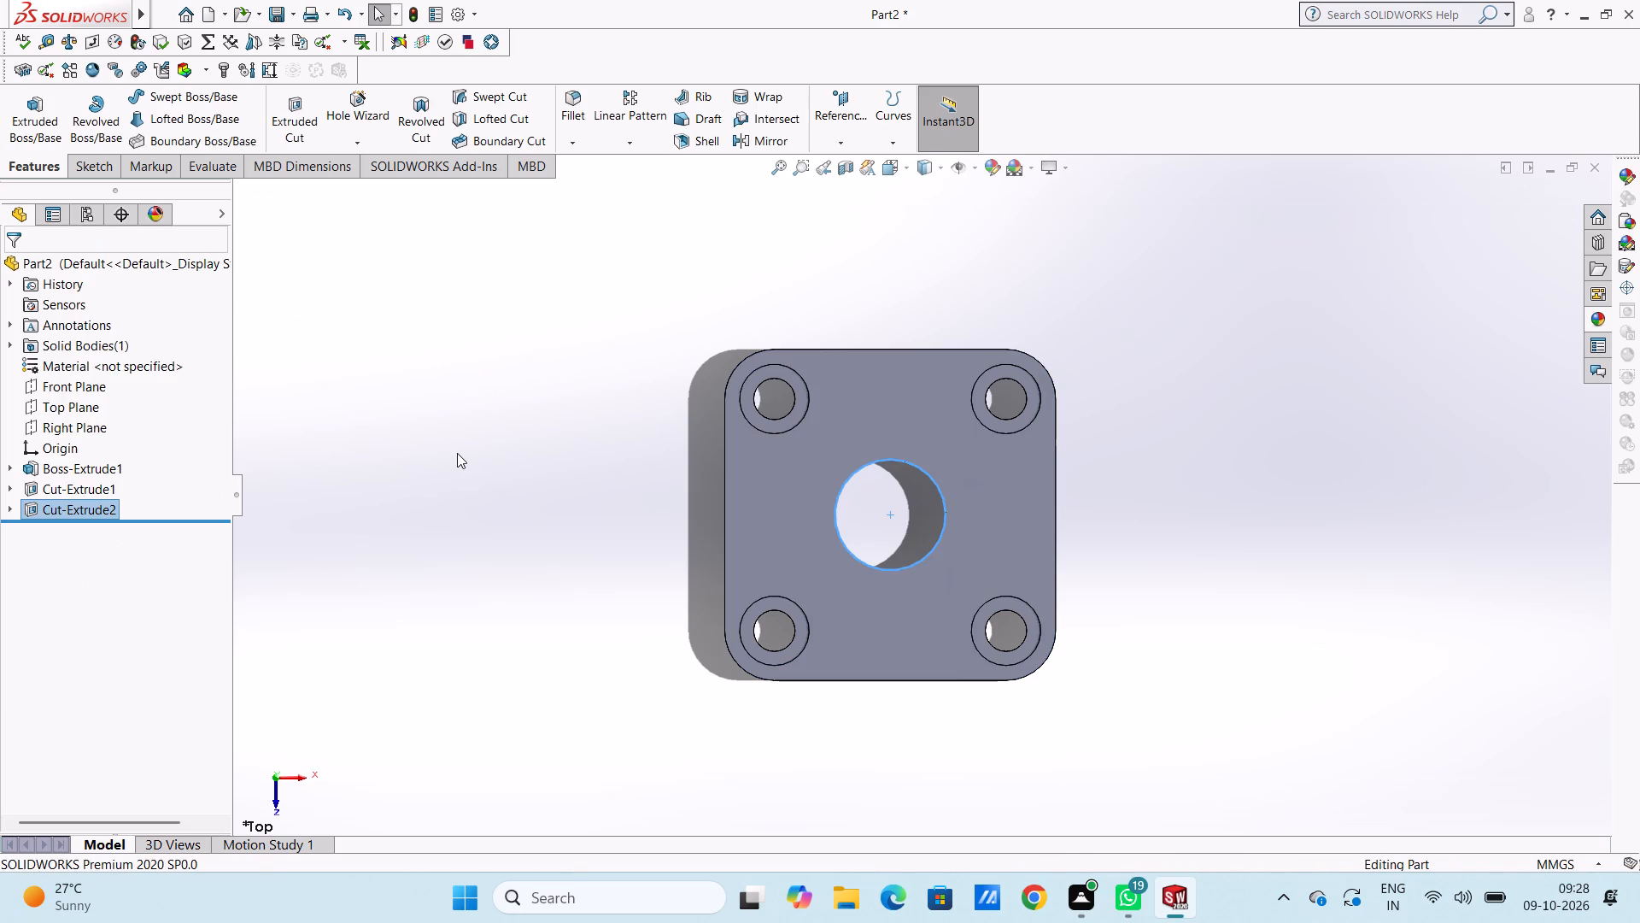
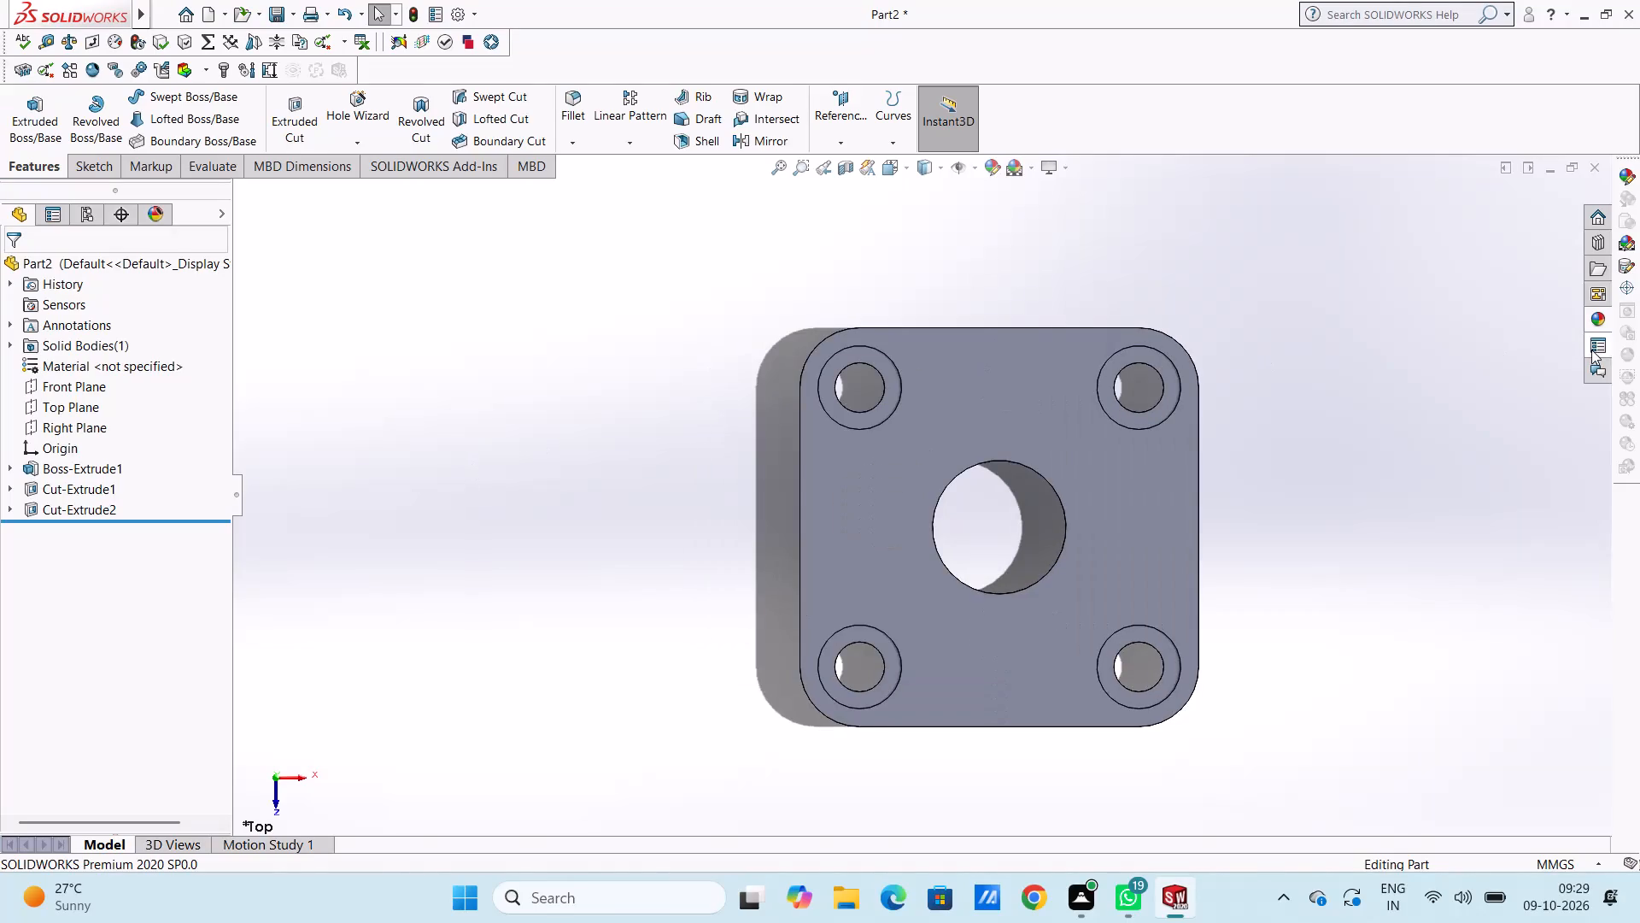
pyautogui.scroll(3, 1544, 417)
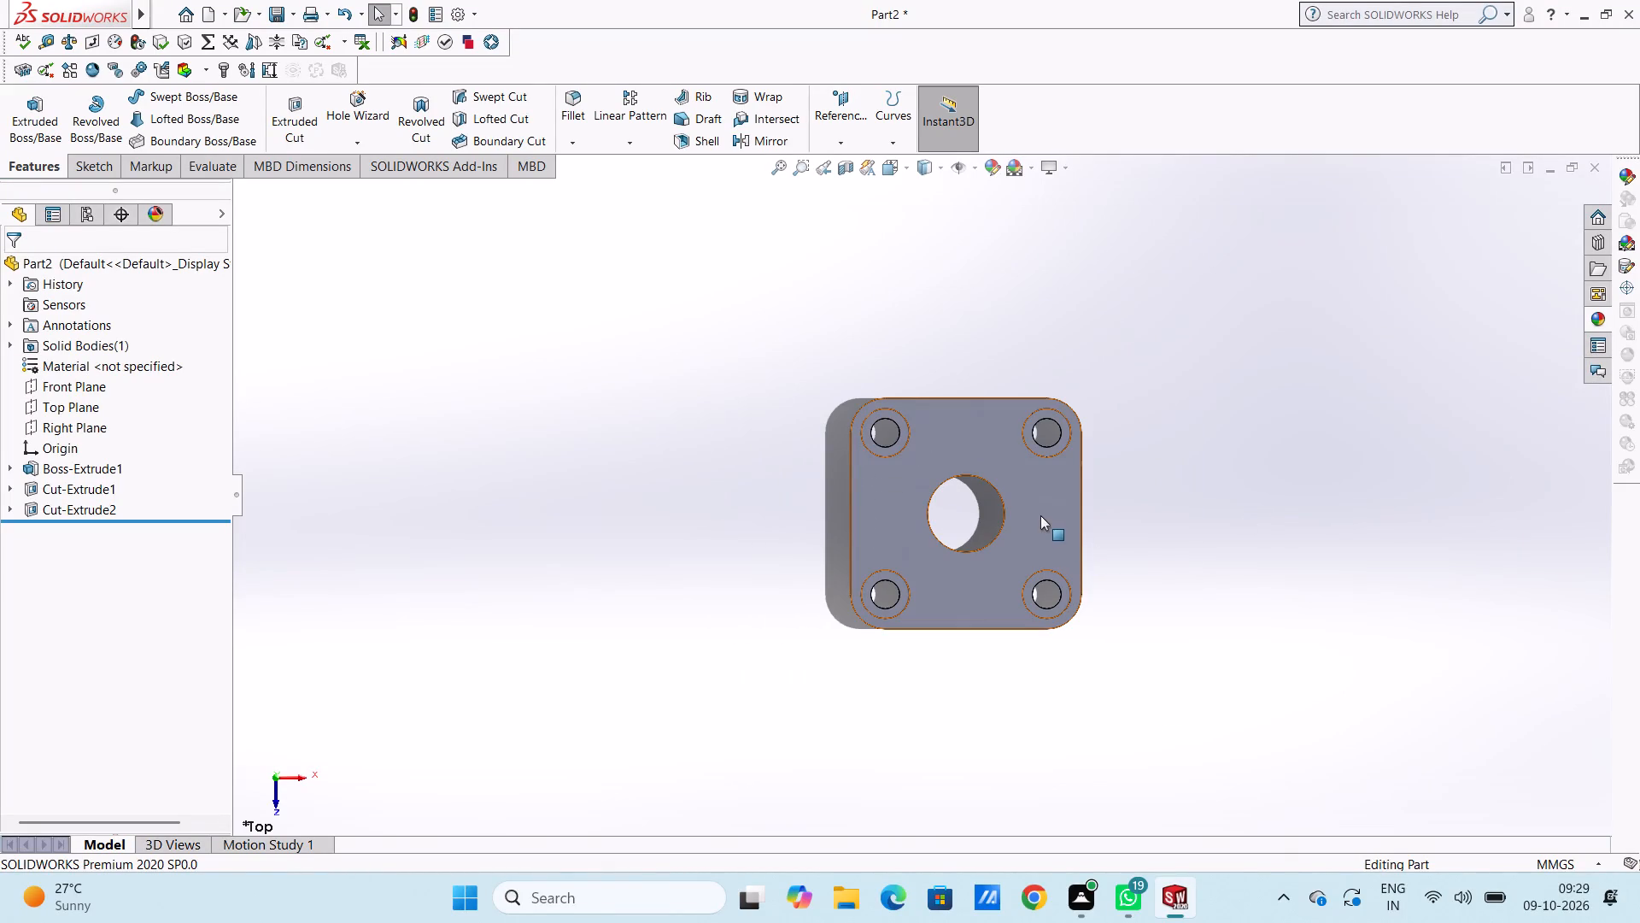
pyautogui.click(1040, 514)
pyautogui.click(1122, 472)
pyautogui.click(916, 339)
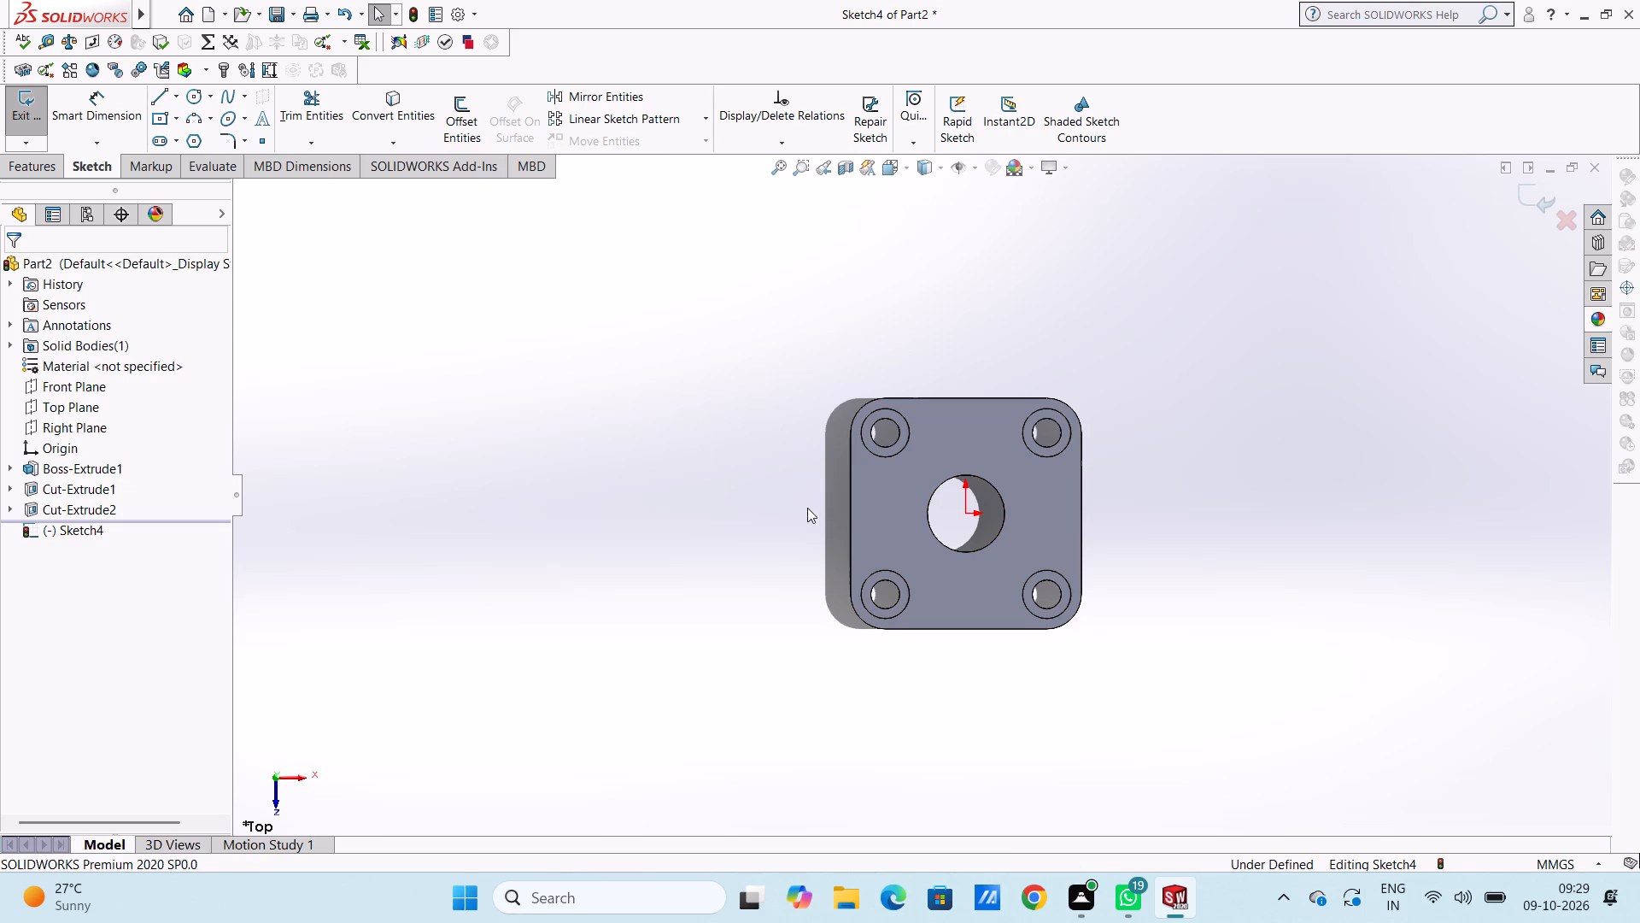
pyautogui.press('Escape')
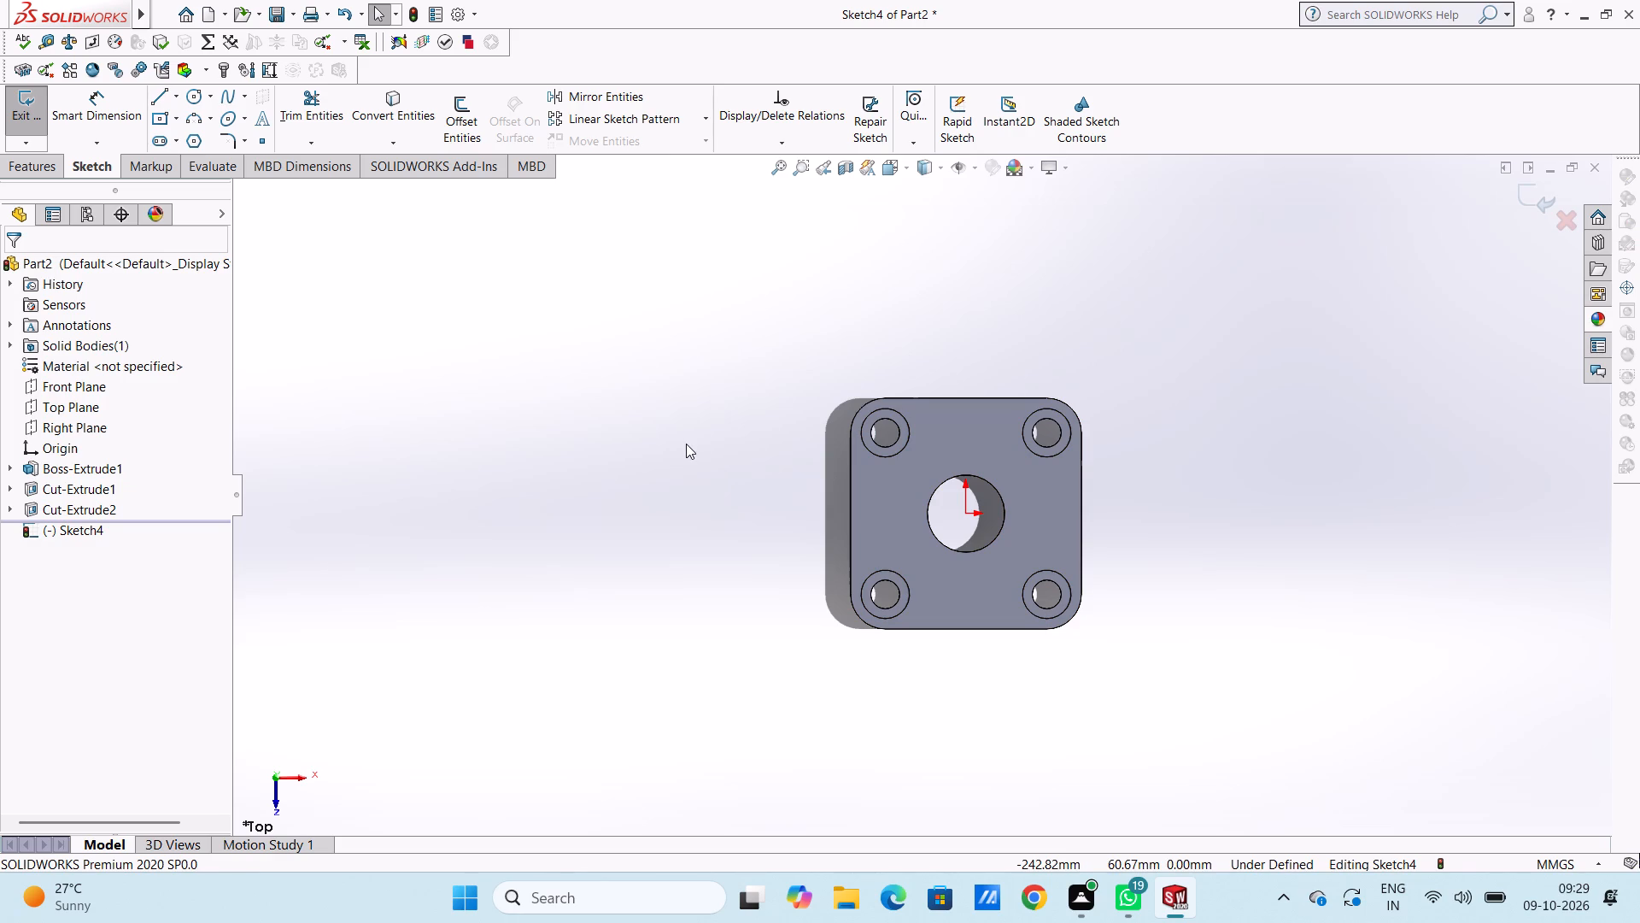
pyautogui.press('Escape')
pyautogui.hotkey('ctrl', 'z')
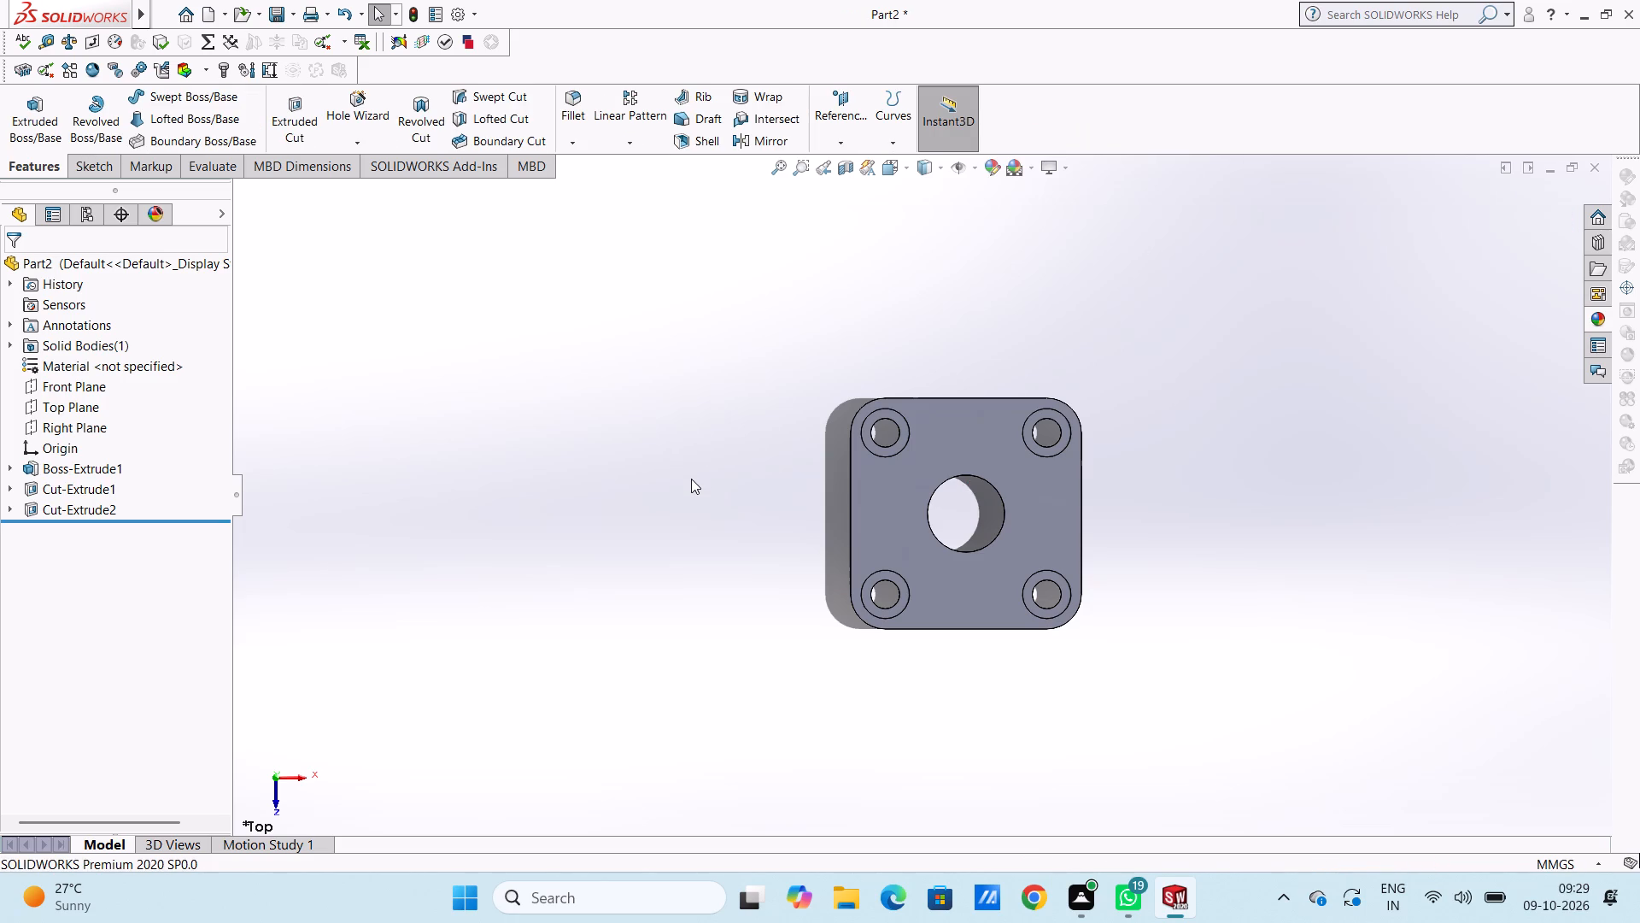
# Create a reference plane parallel to the Right Plane at an offset distance of 400 mm.
pyautogui.hotkey('ctrl', '1')
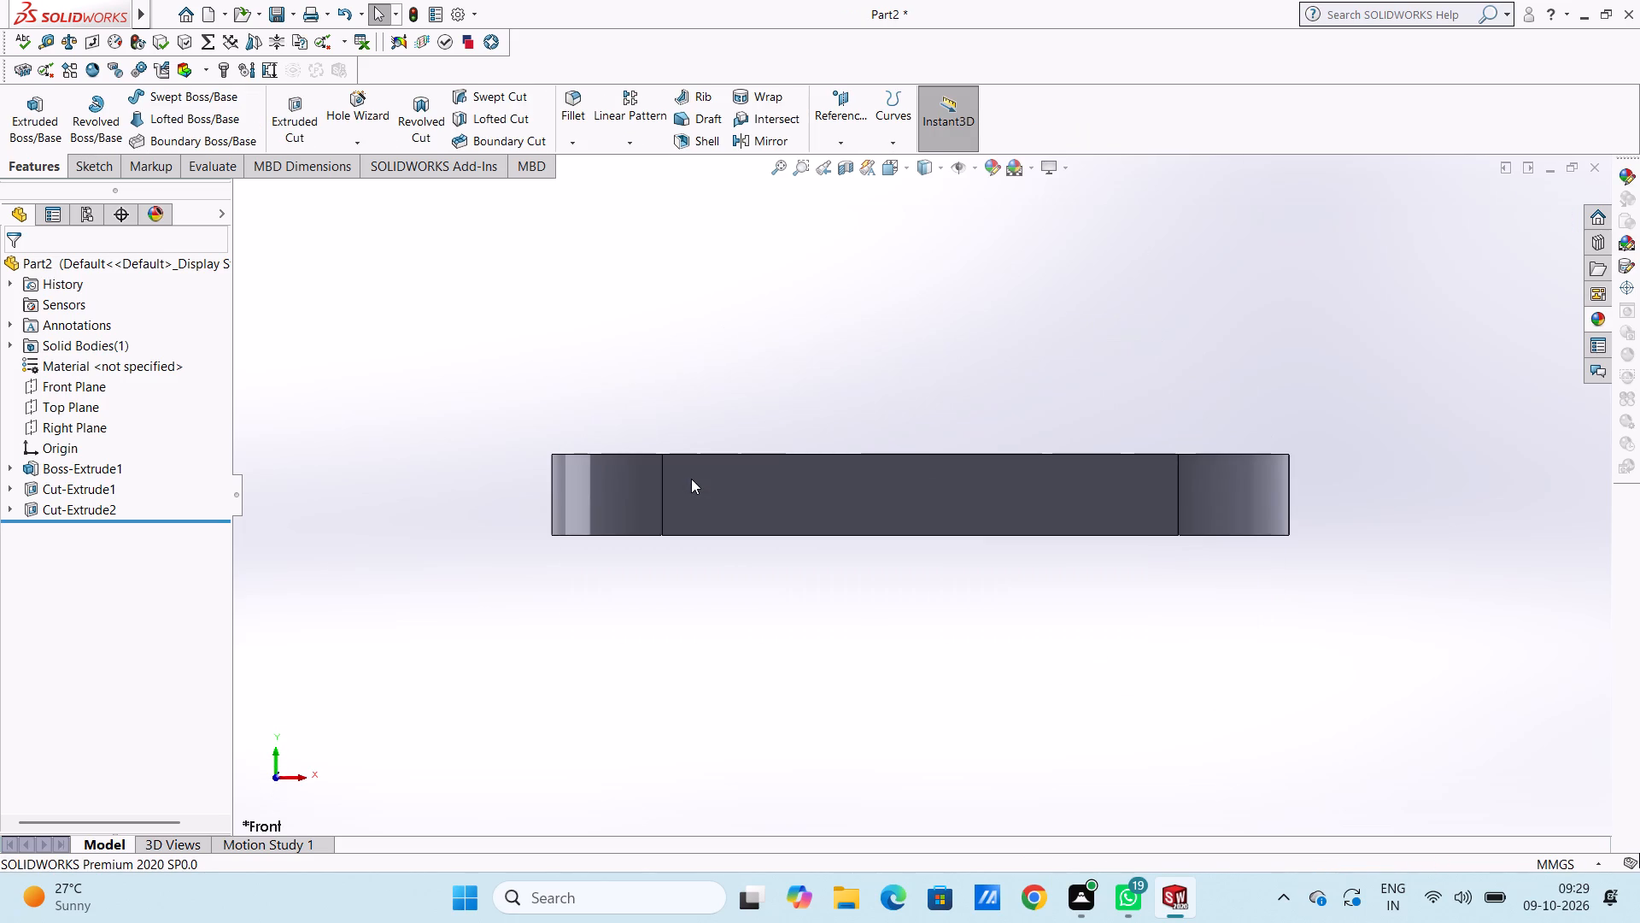
pyautogui.scroll(3, 691, 479)
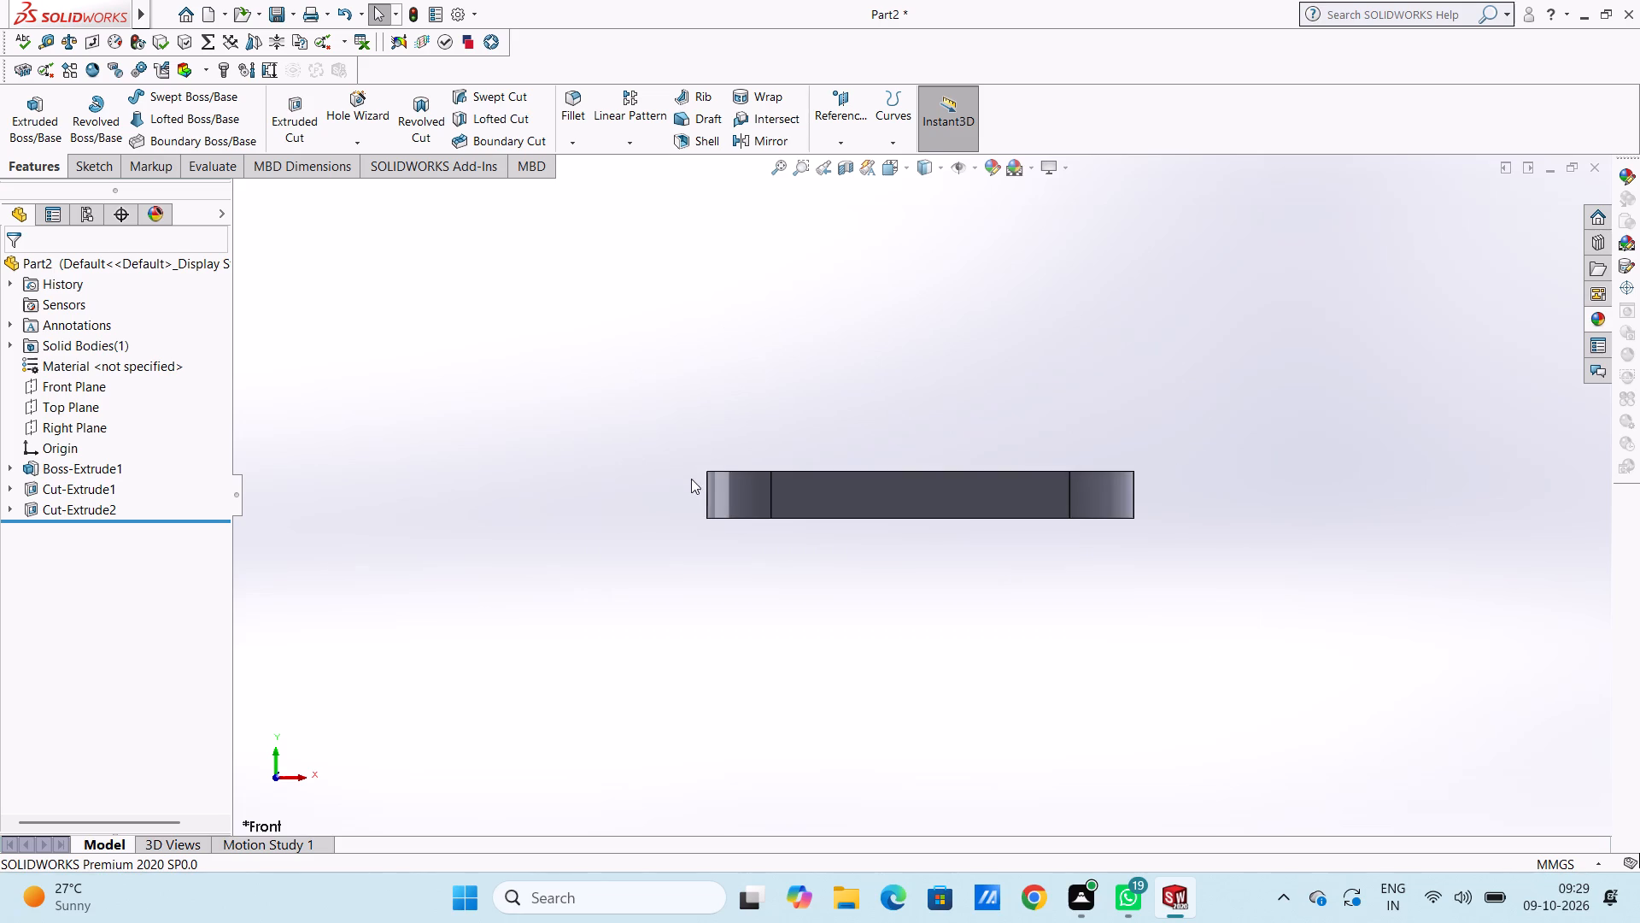
pyautogui.scroll(2, 1170, 503)
pyautogui.moveTo(1174, 505); pyautogui.dragTo(1173, 514, button='middle')
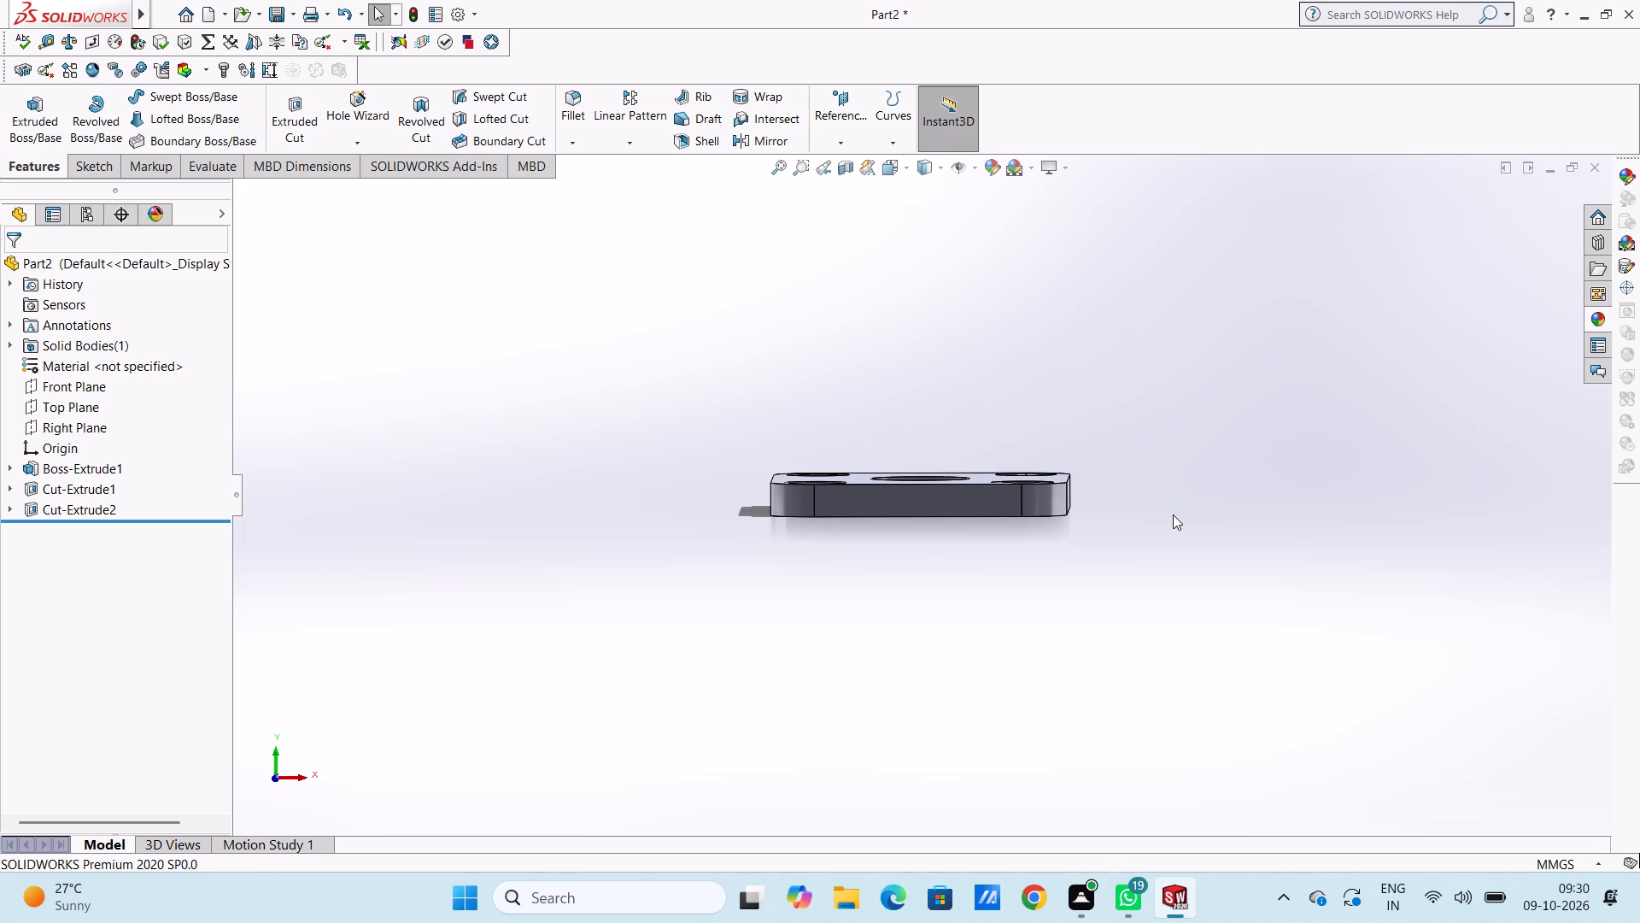
pyautogui.hotkey('ctrl', '1')
pyautogui.scroll(5, 1173, 514)
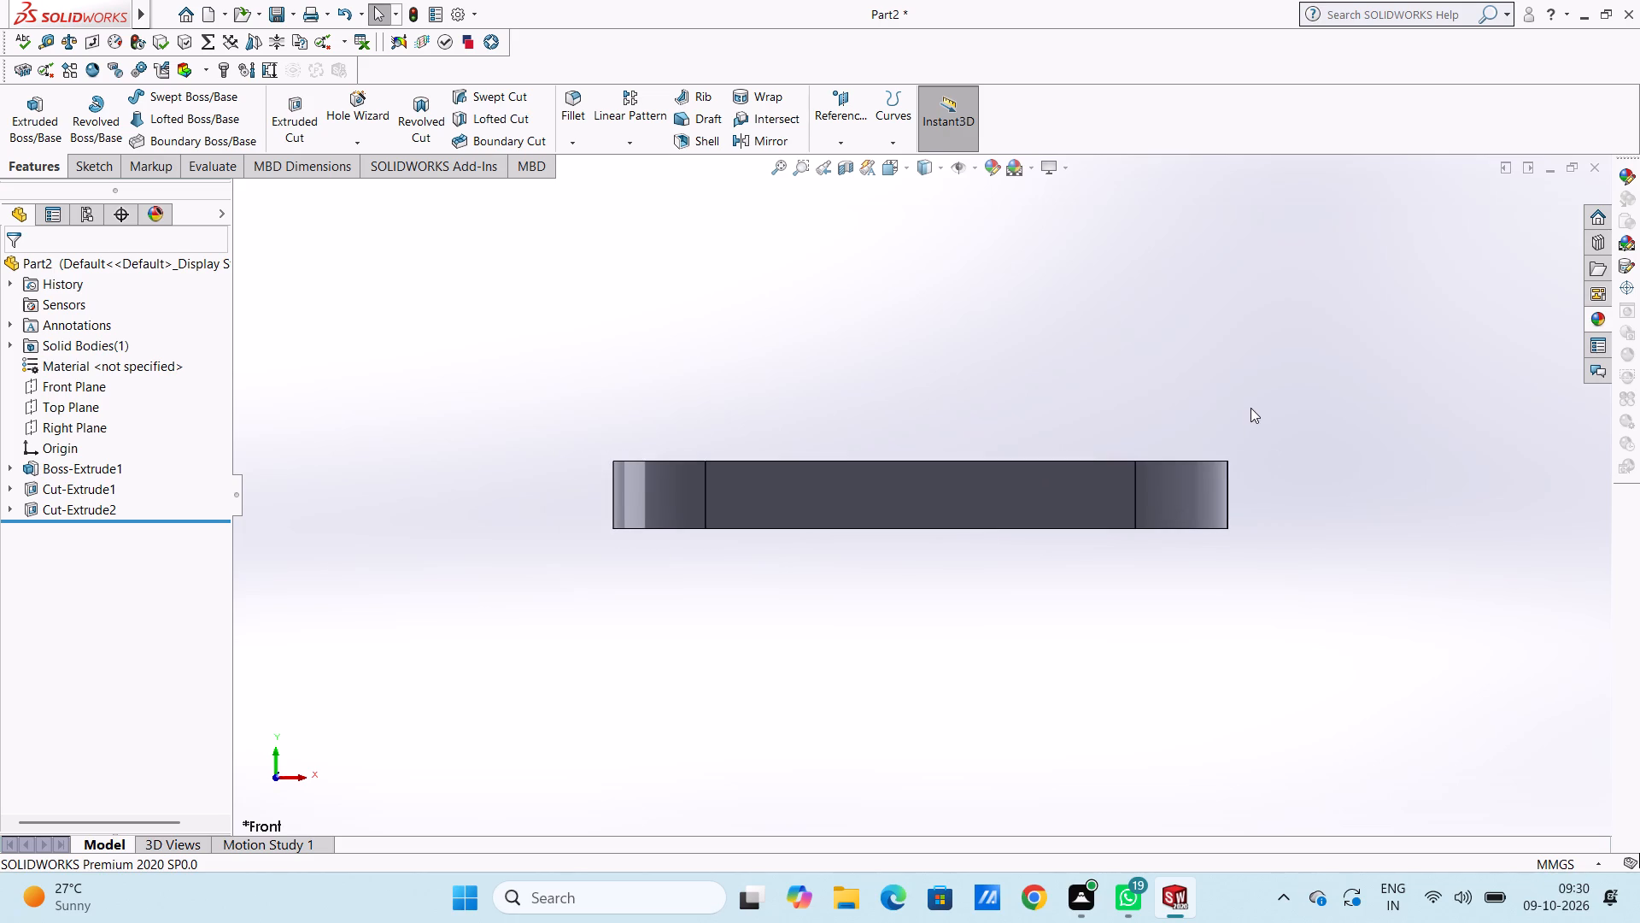
pyautogui.scroll(3, 1250, 408)
pyautogui.scroll(-1, 1398, 508)
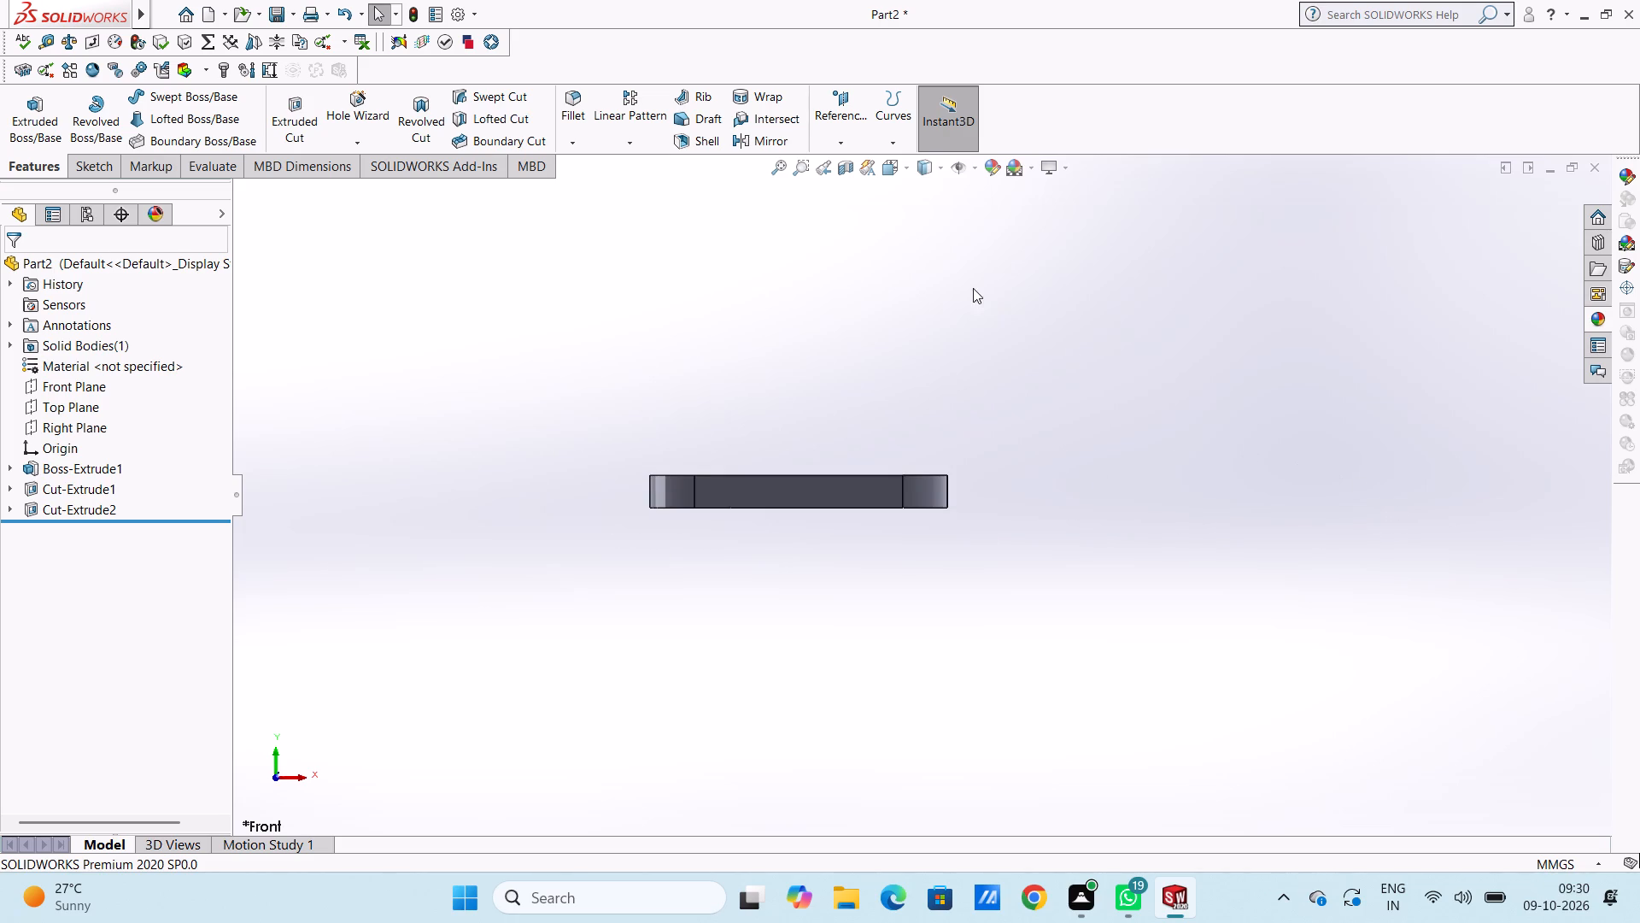
pyautogui.click(847, 111)
pyautogui.click(868, 168)
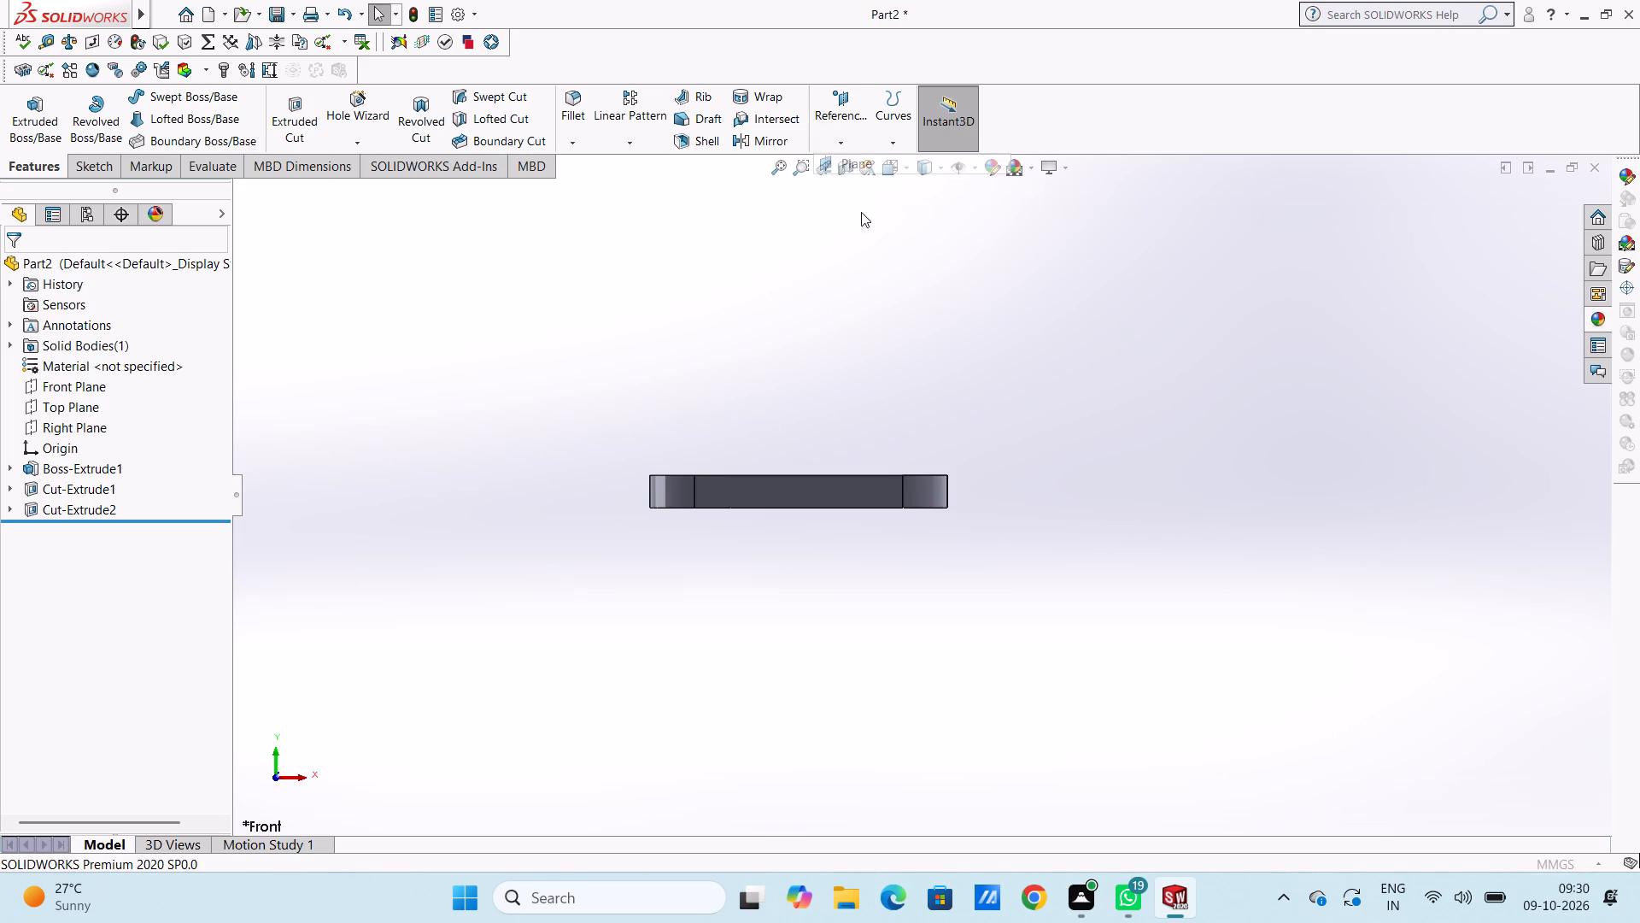
pyautogui.click(299, 189)
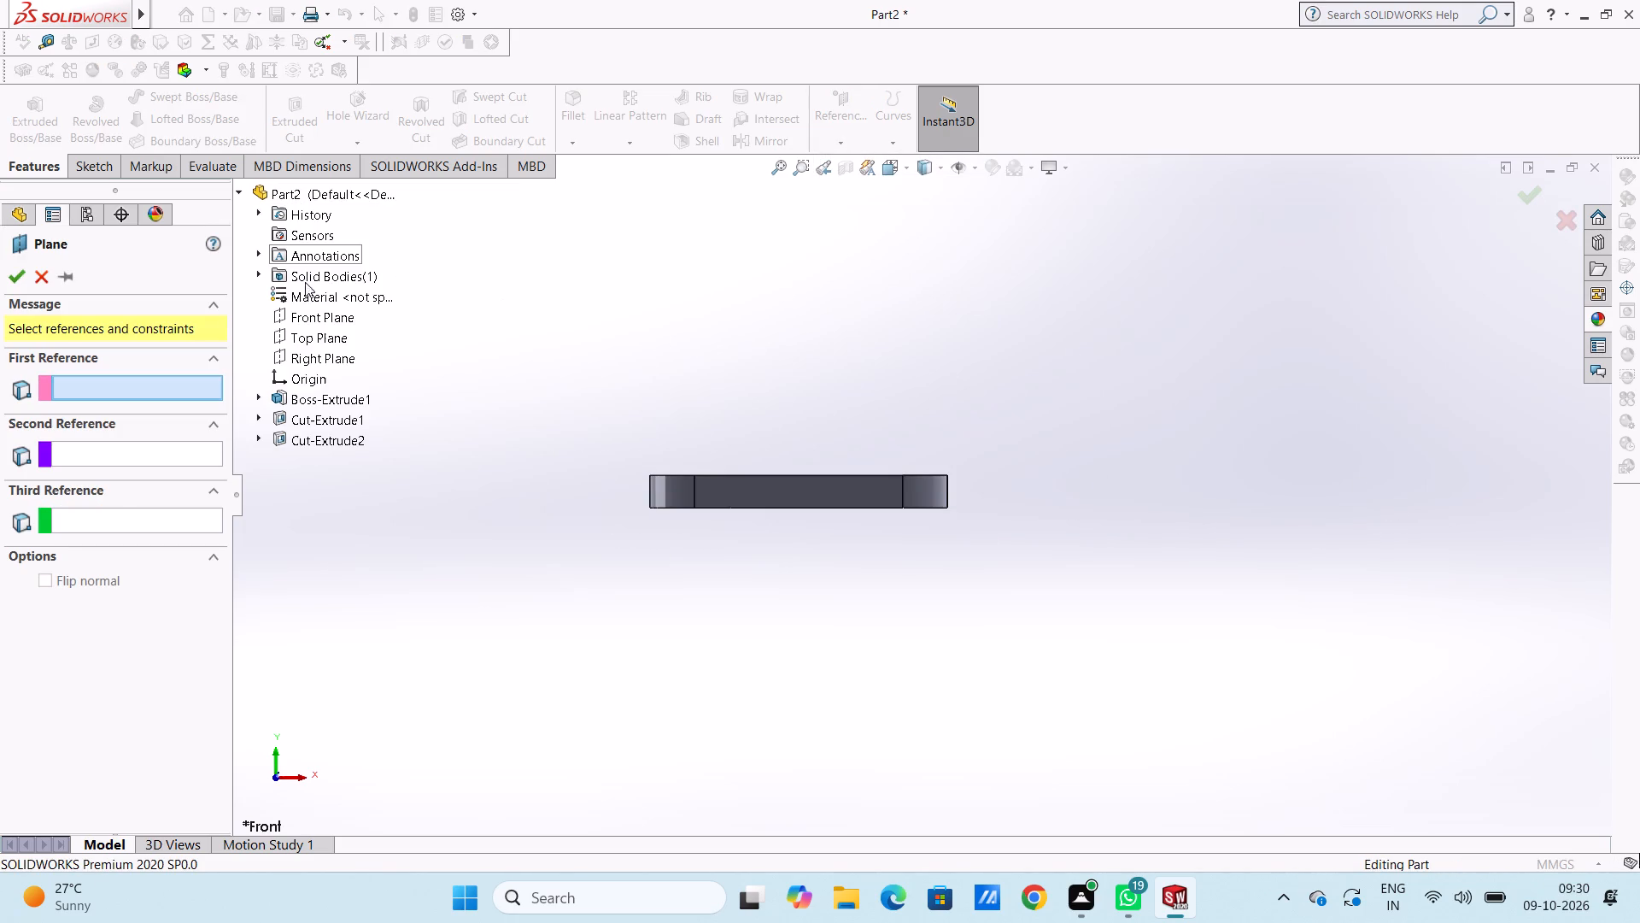
pyautogui.click(348, 363)
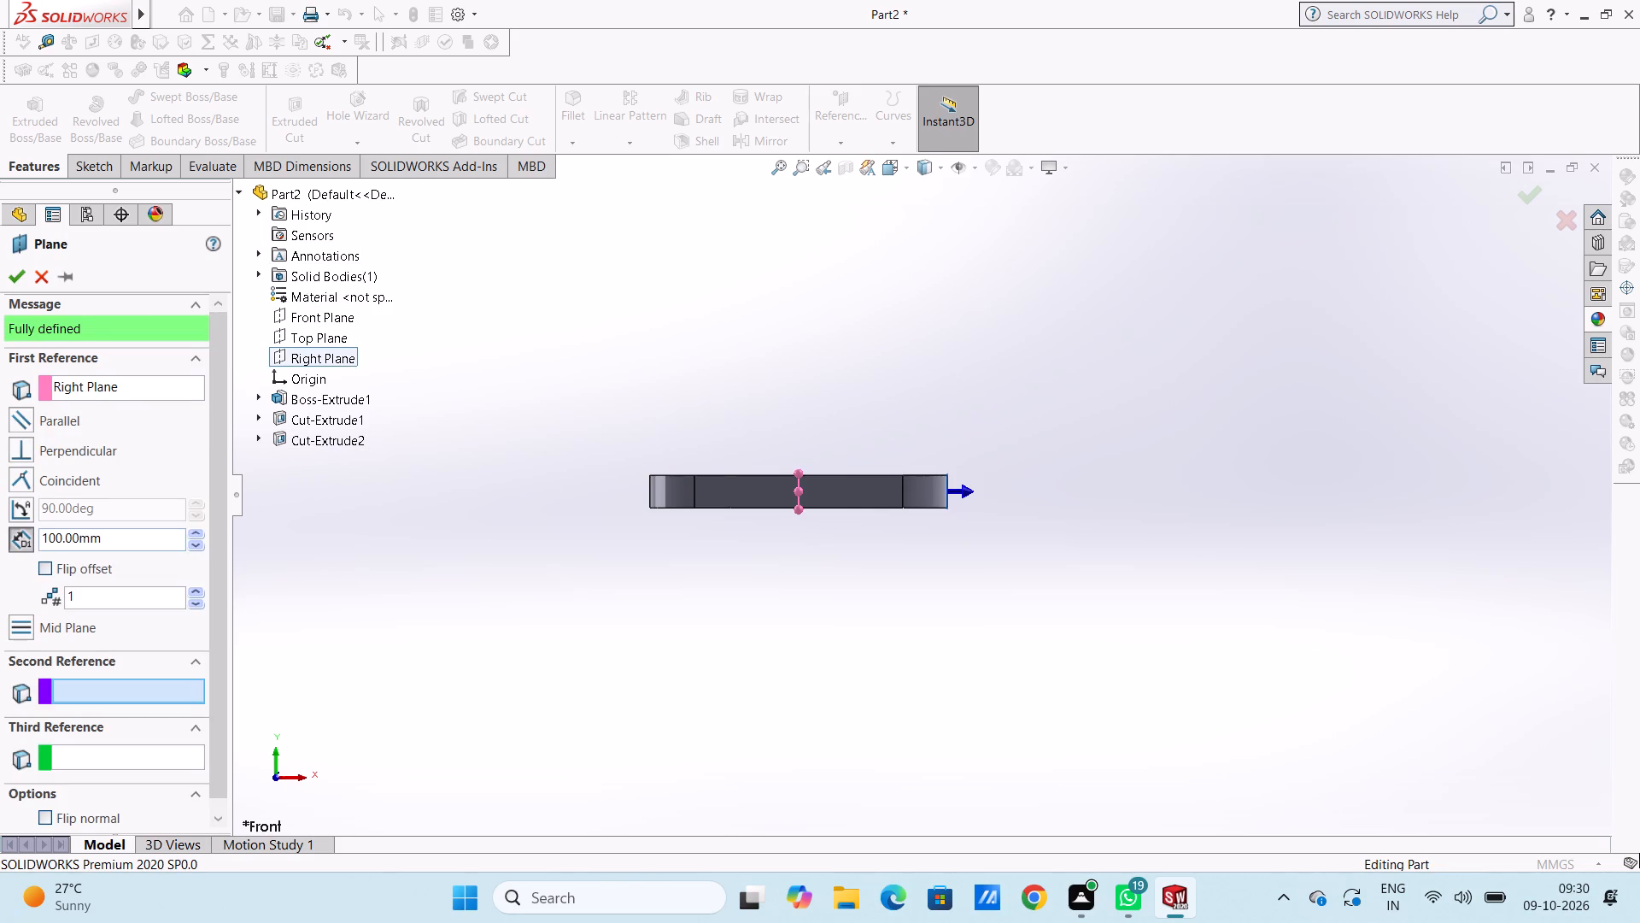
pyautogui.doubleClick(168, 540)
pyautogui.write('400')
pyautogui.press('Return')
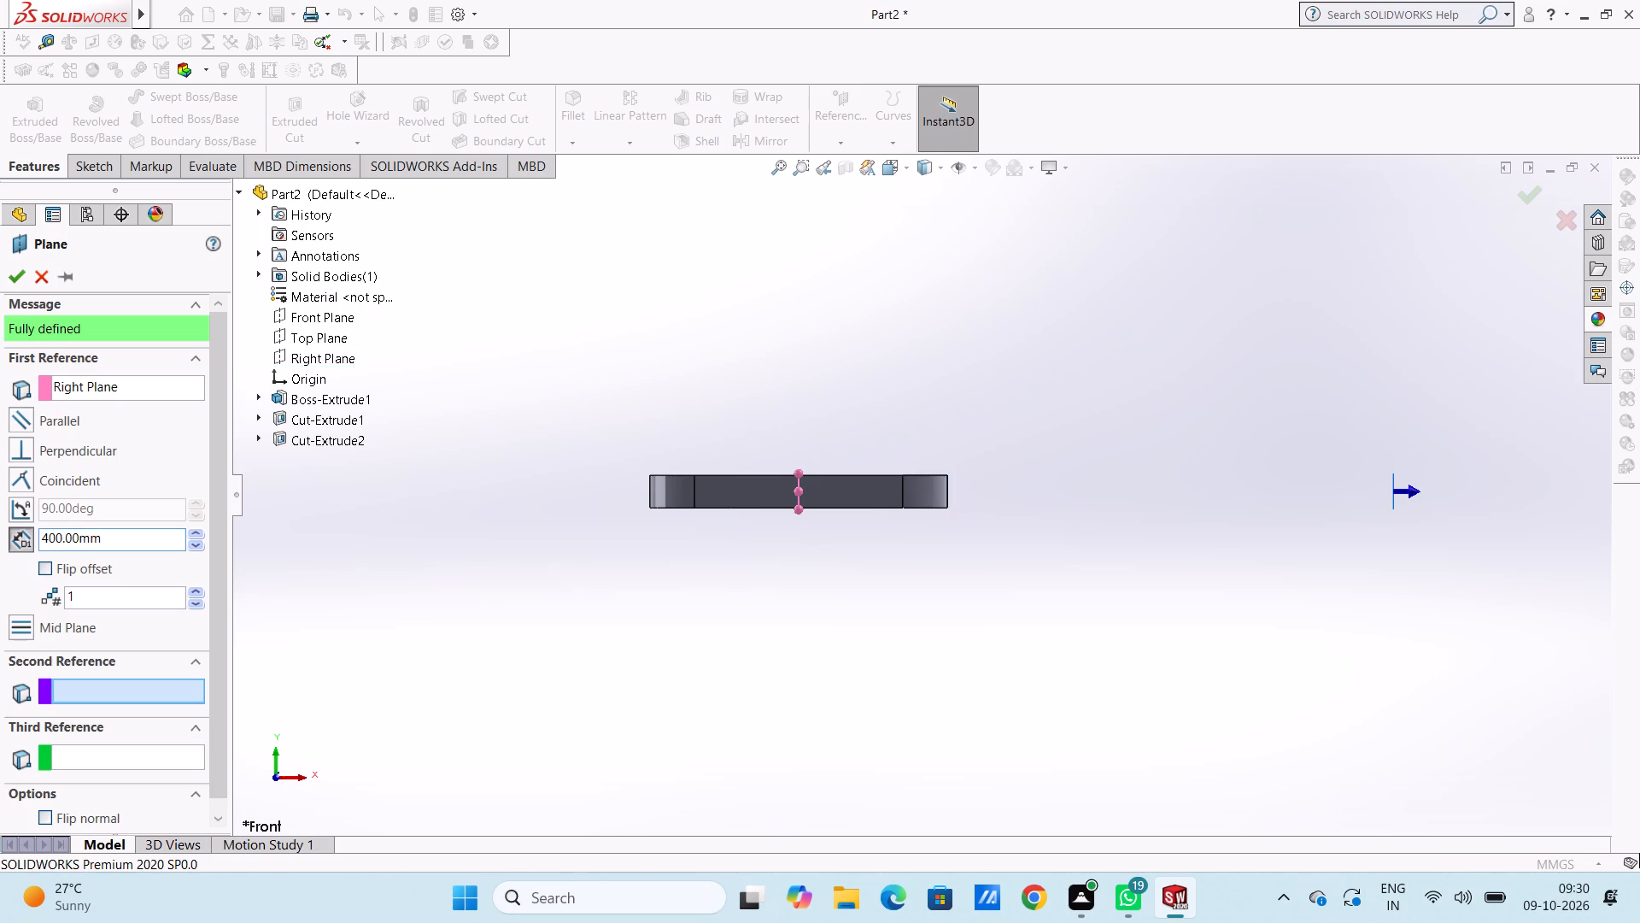
pyautogui.scroll(5, 168, 540)
pyautogui.scroll(2, 718, 493)
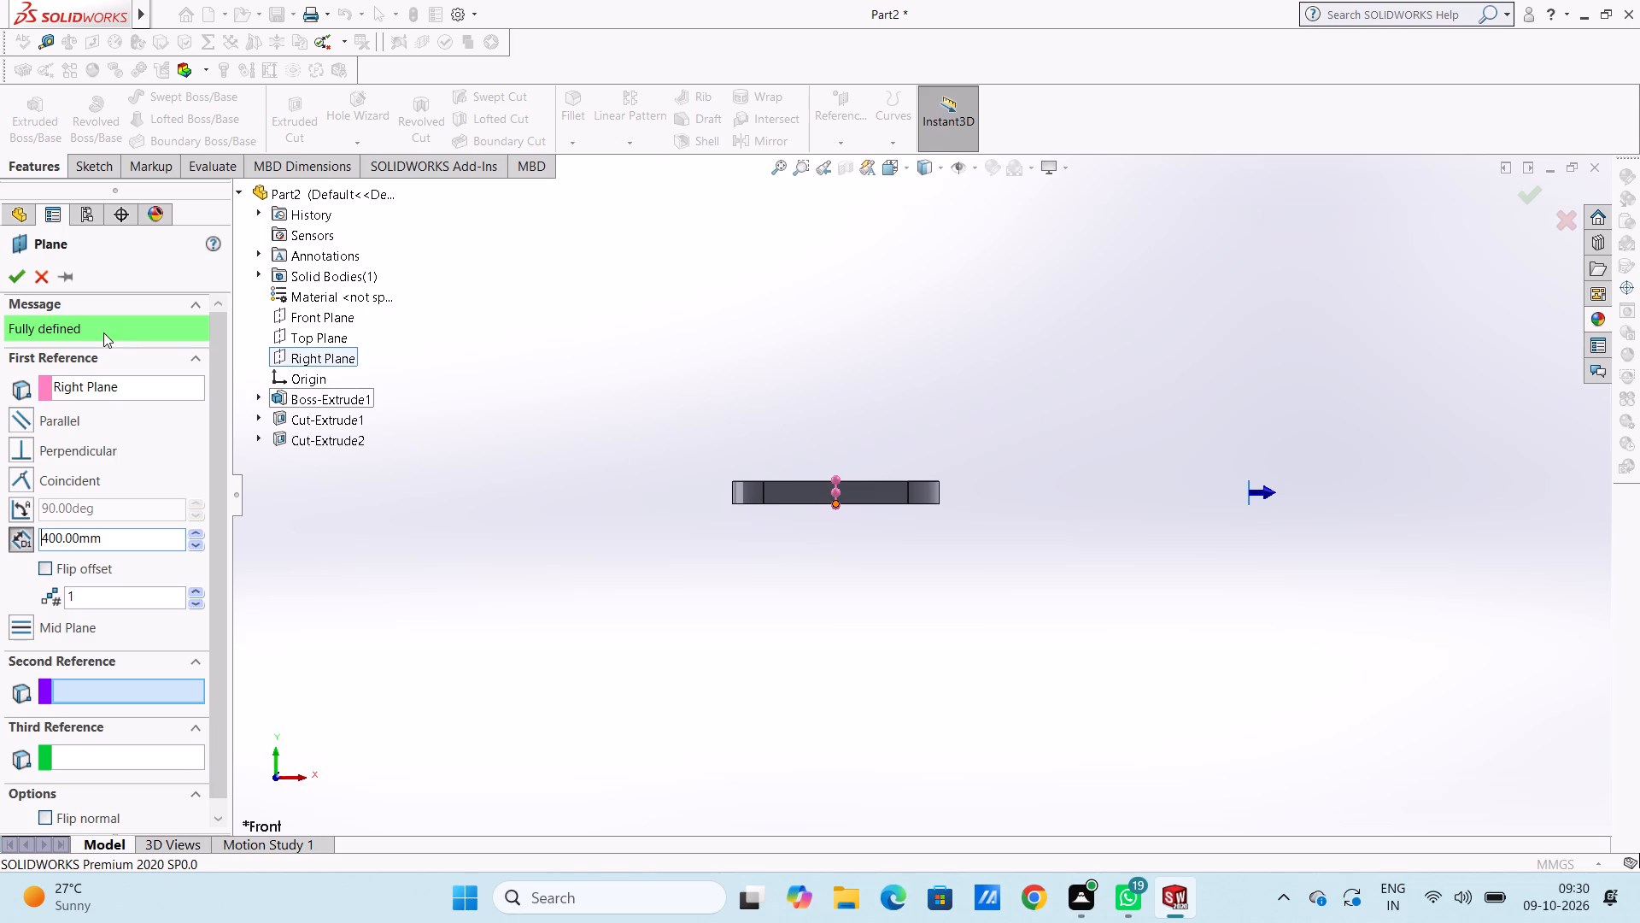
pyautogui.click(11, 274)
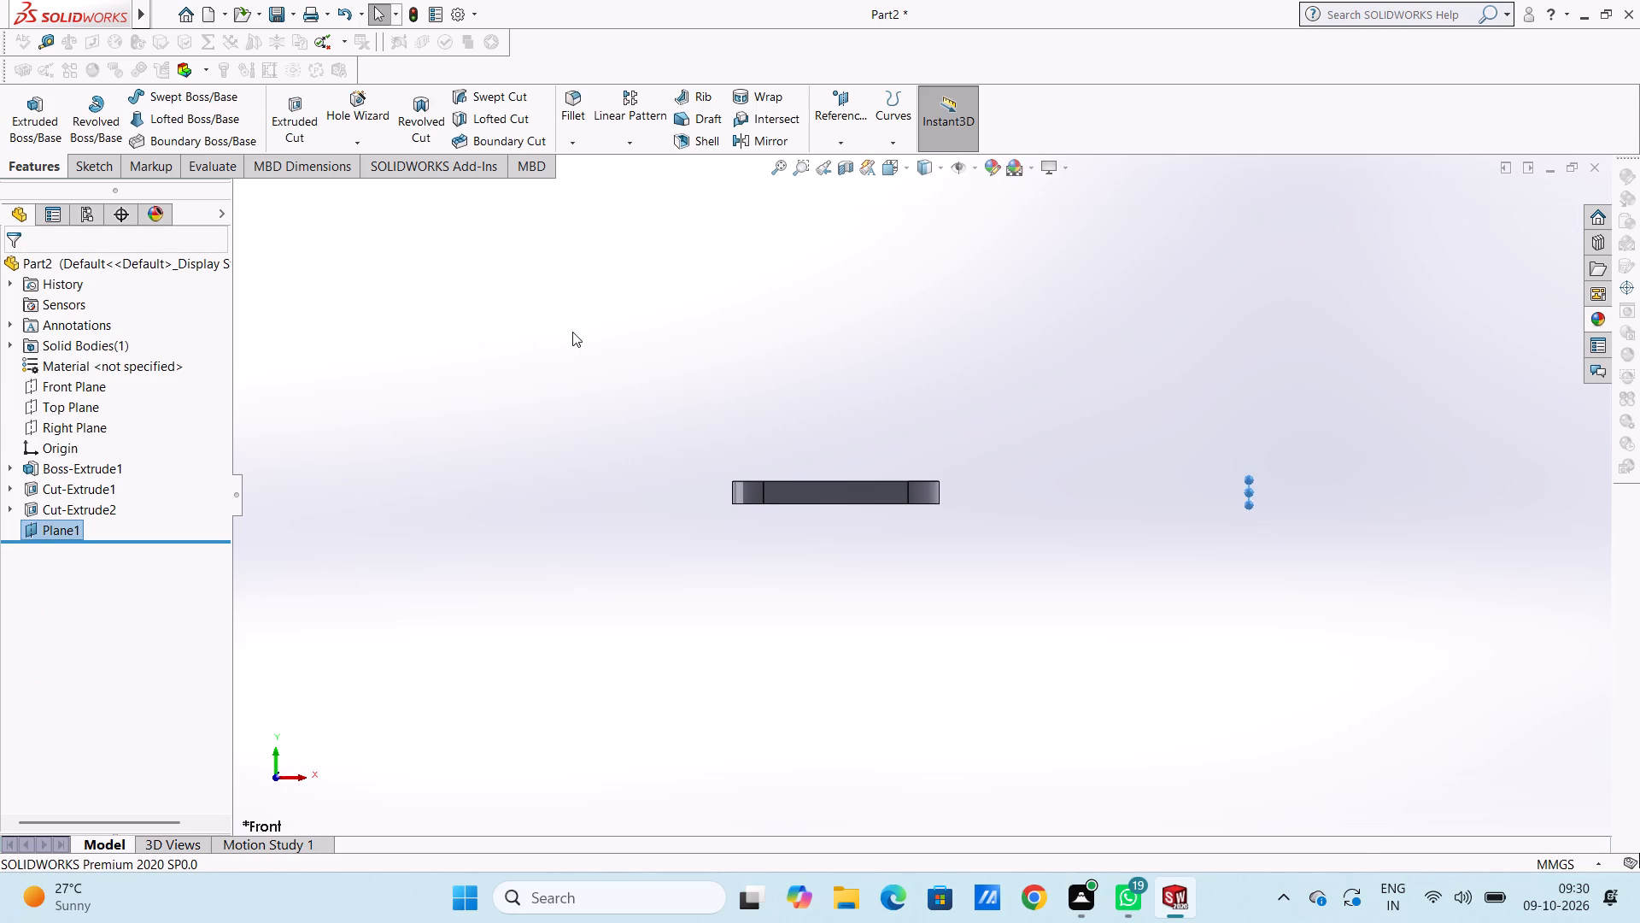
pyautogui.click(572, 331)
# Start a new sketch on the reference plane offset from the Right Plane.
pyautogui.scroll(1, 620, 367)
pyautogui.moveTo(620, 367); pyautogui.dragTo(534, 459, button='middle')
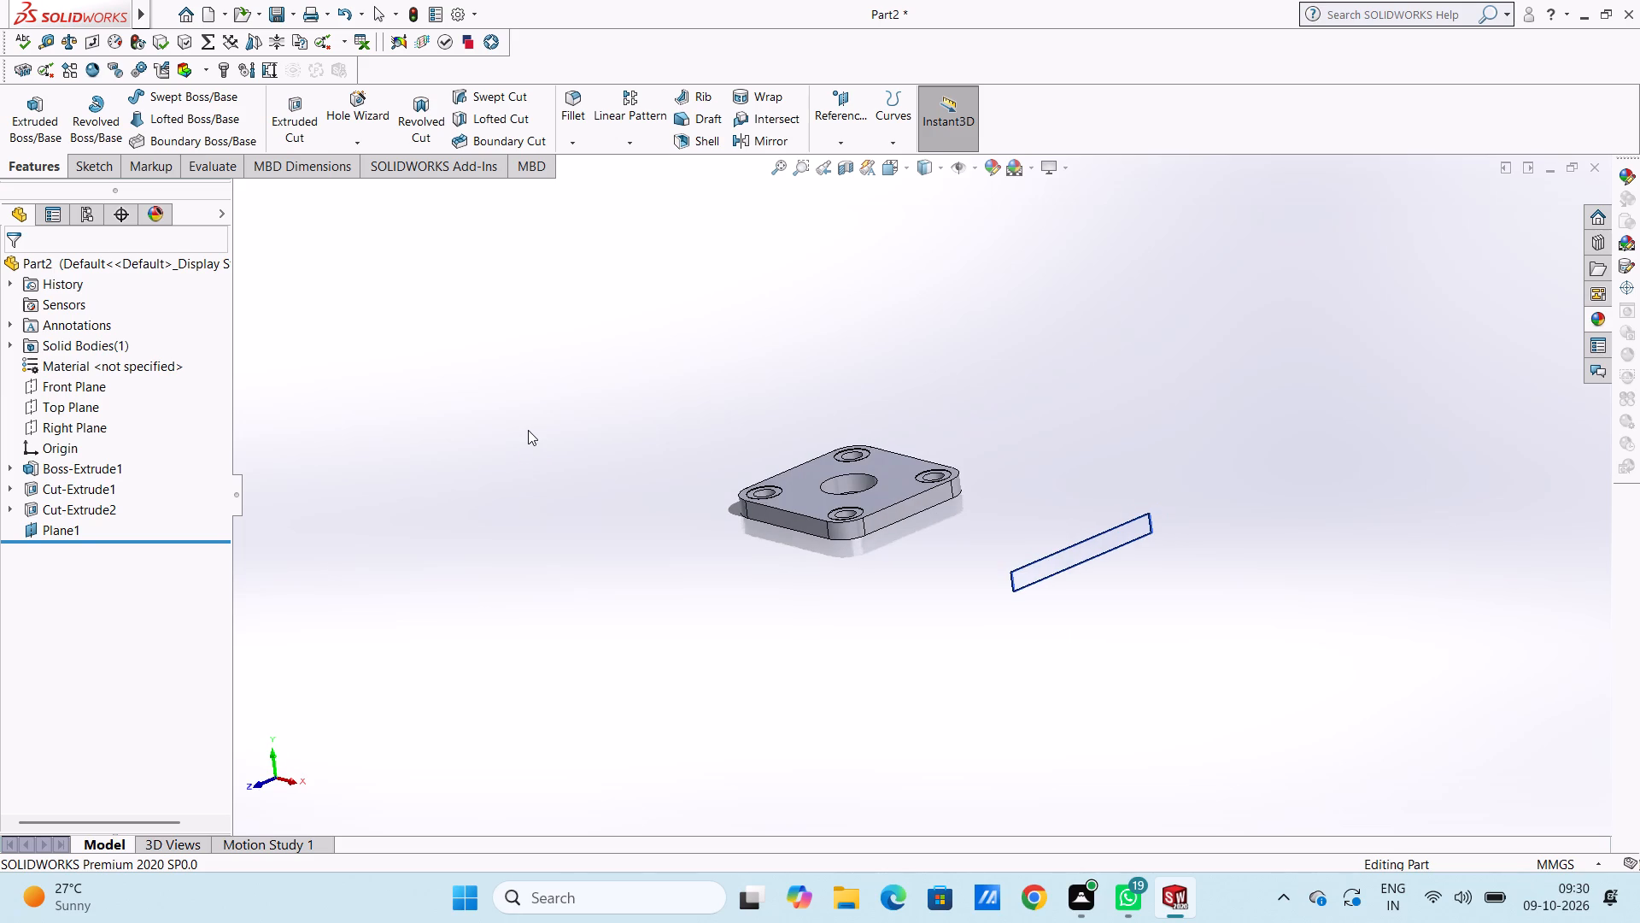
pyautogui.hotkey('ctrl', '4')
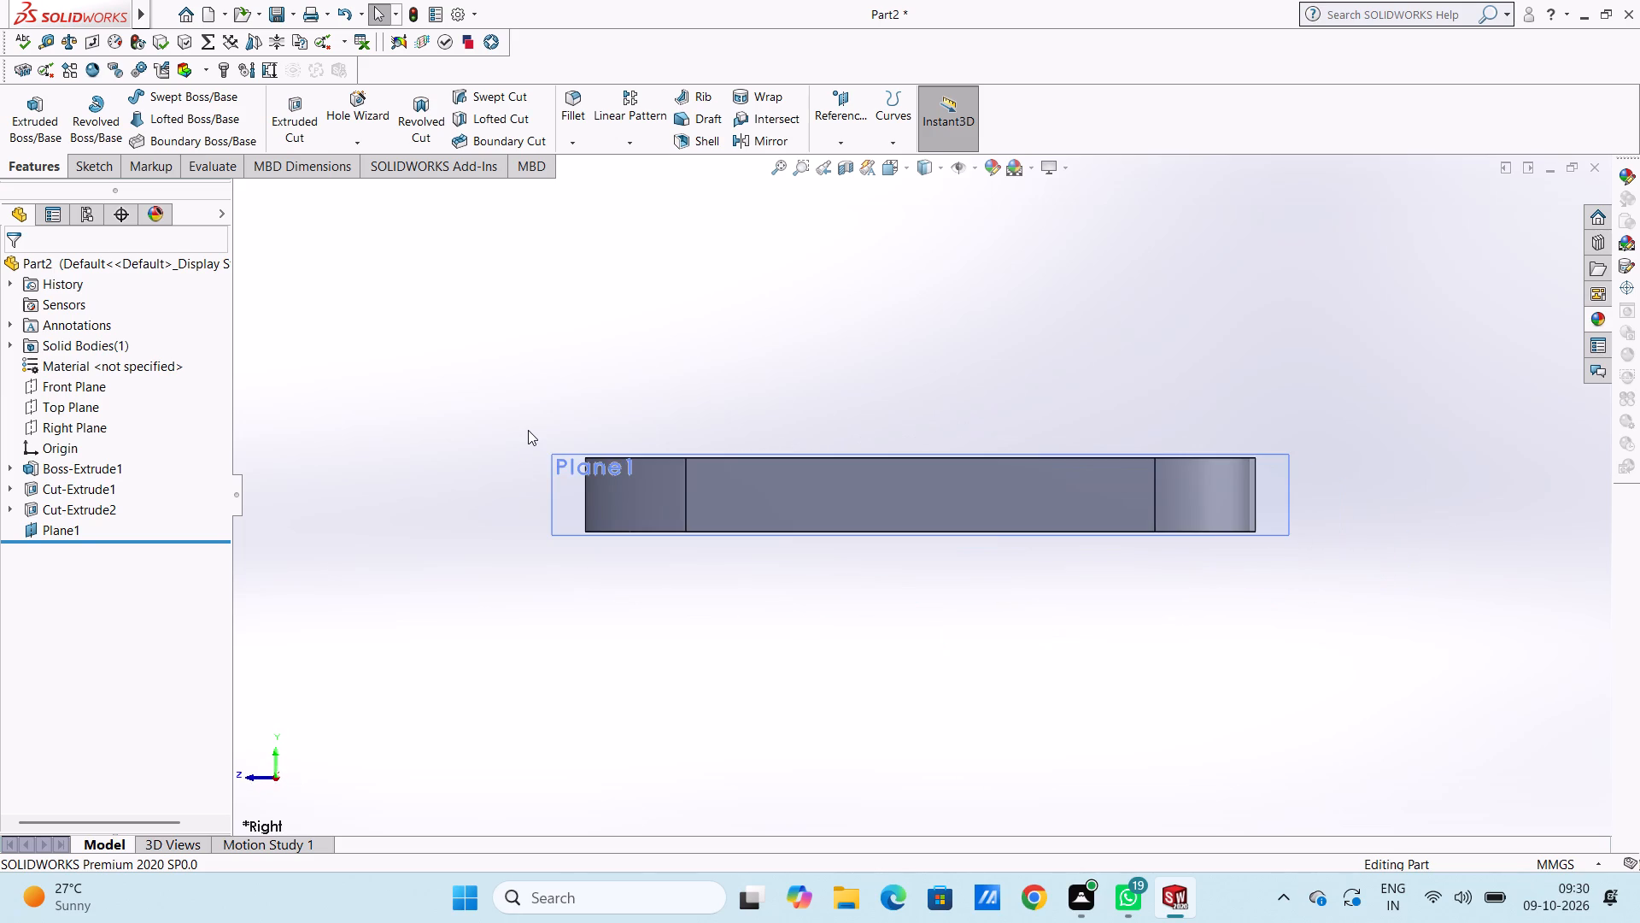
pyautogui.click(563, 482)
pyautogui.click(632, 434)
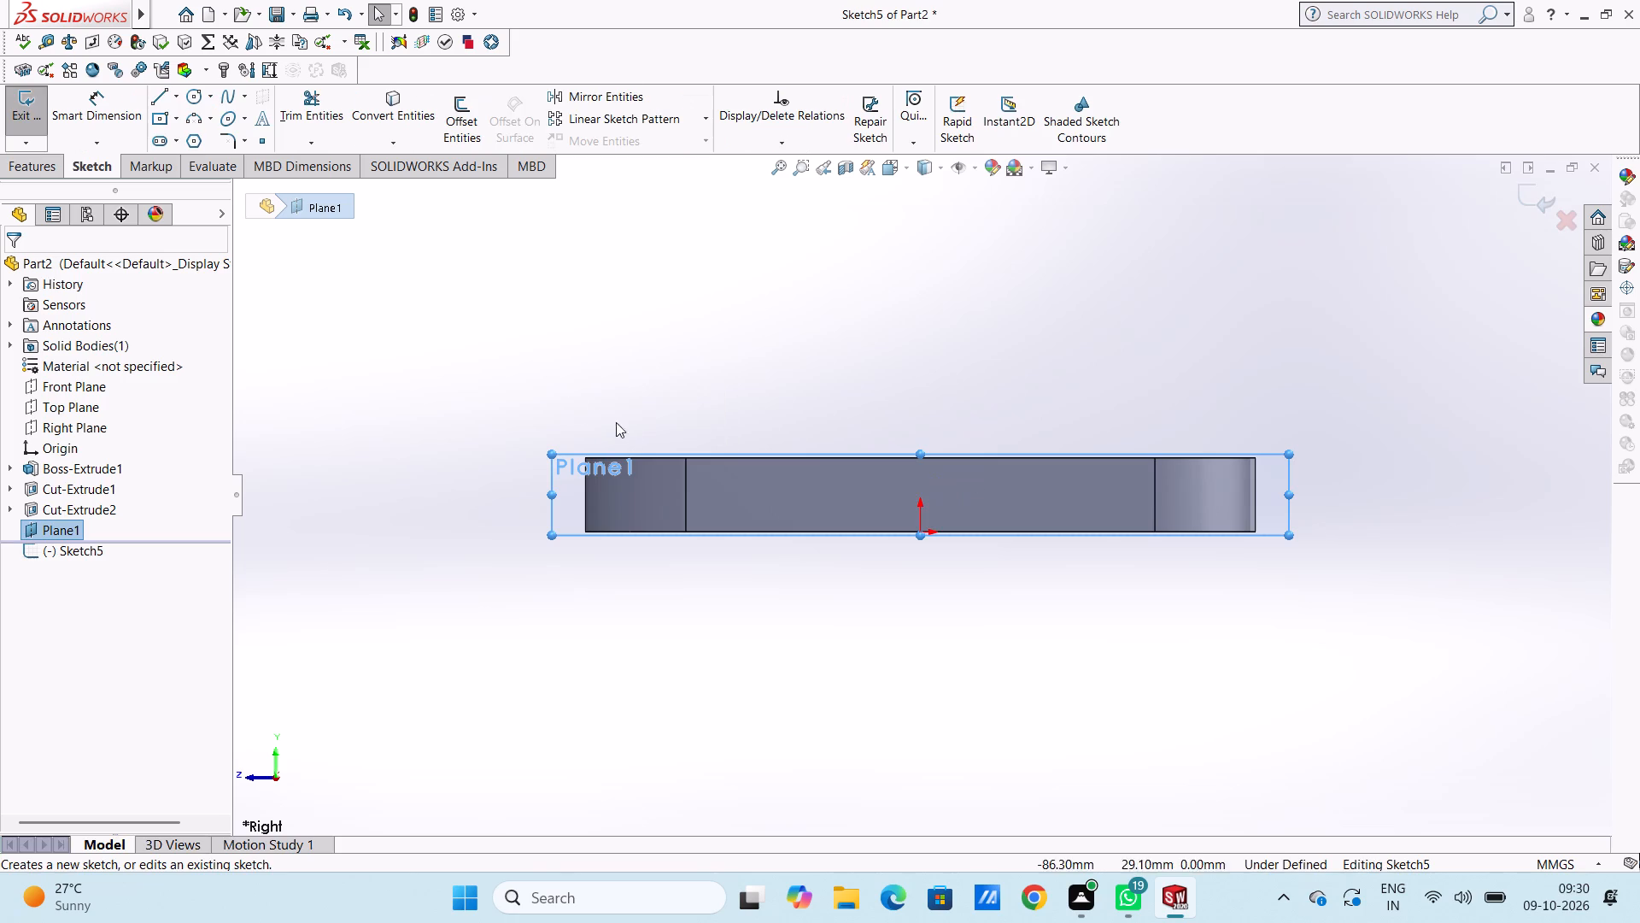
pyautogui.click(563, 395)
pyautogui.scroll(4, 562, 395)
pyautogui.scroll(2, 1016, 340)
pyautogui.scroll(-4, 1051, 347)
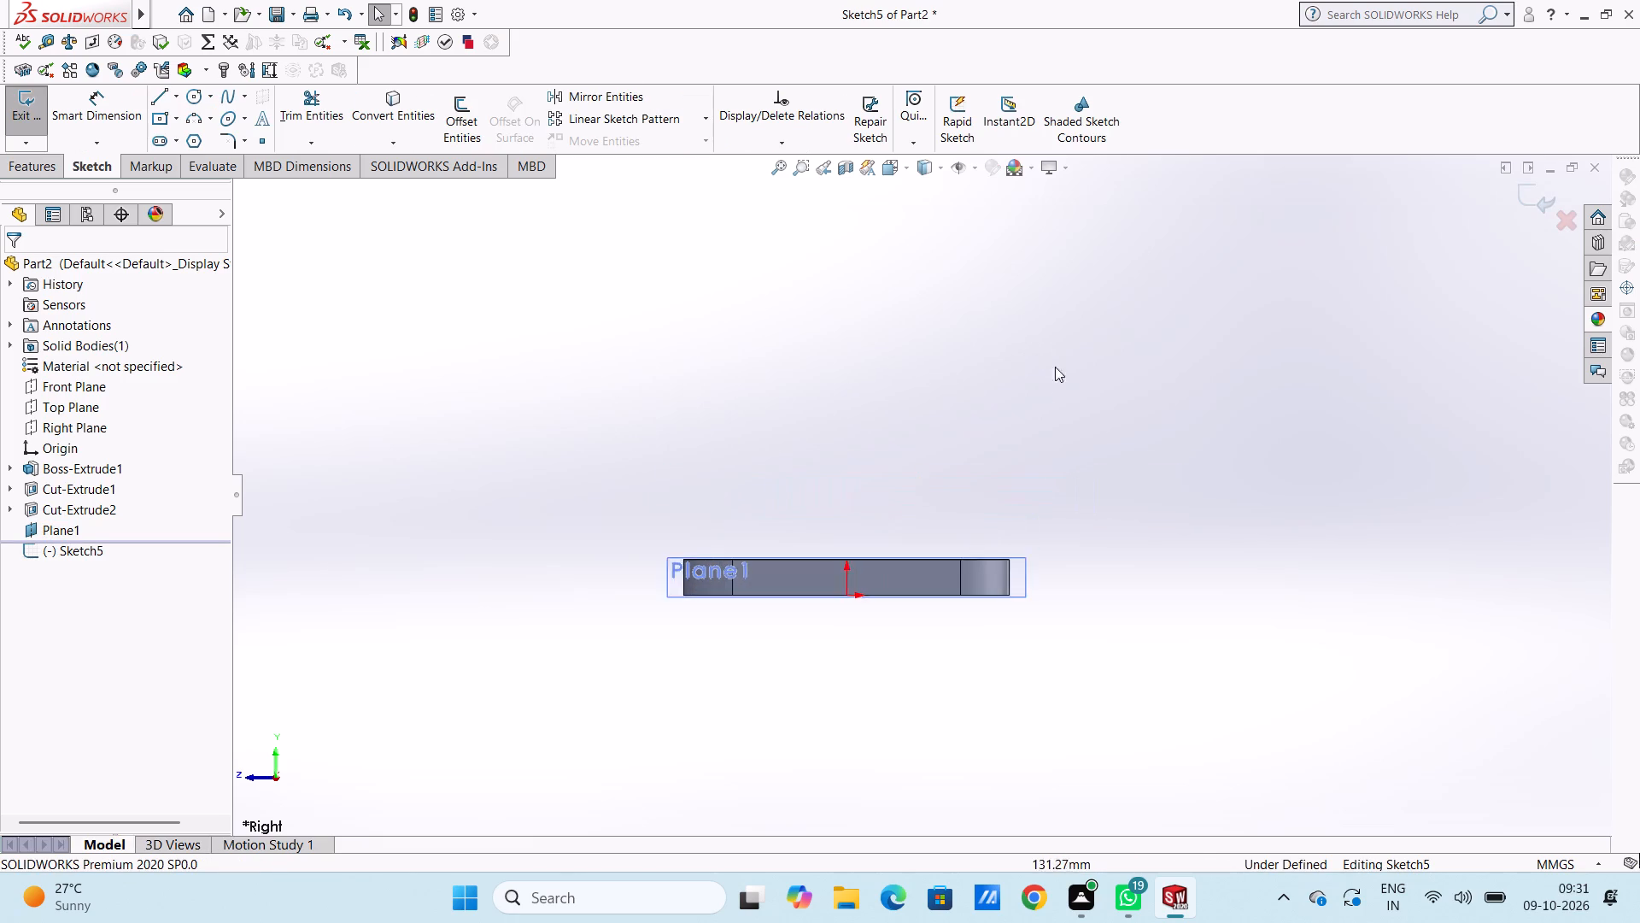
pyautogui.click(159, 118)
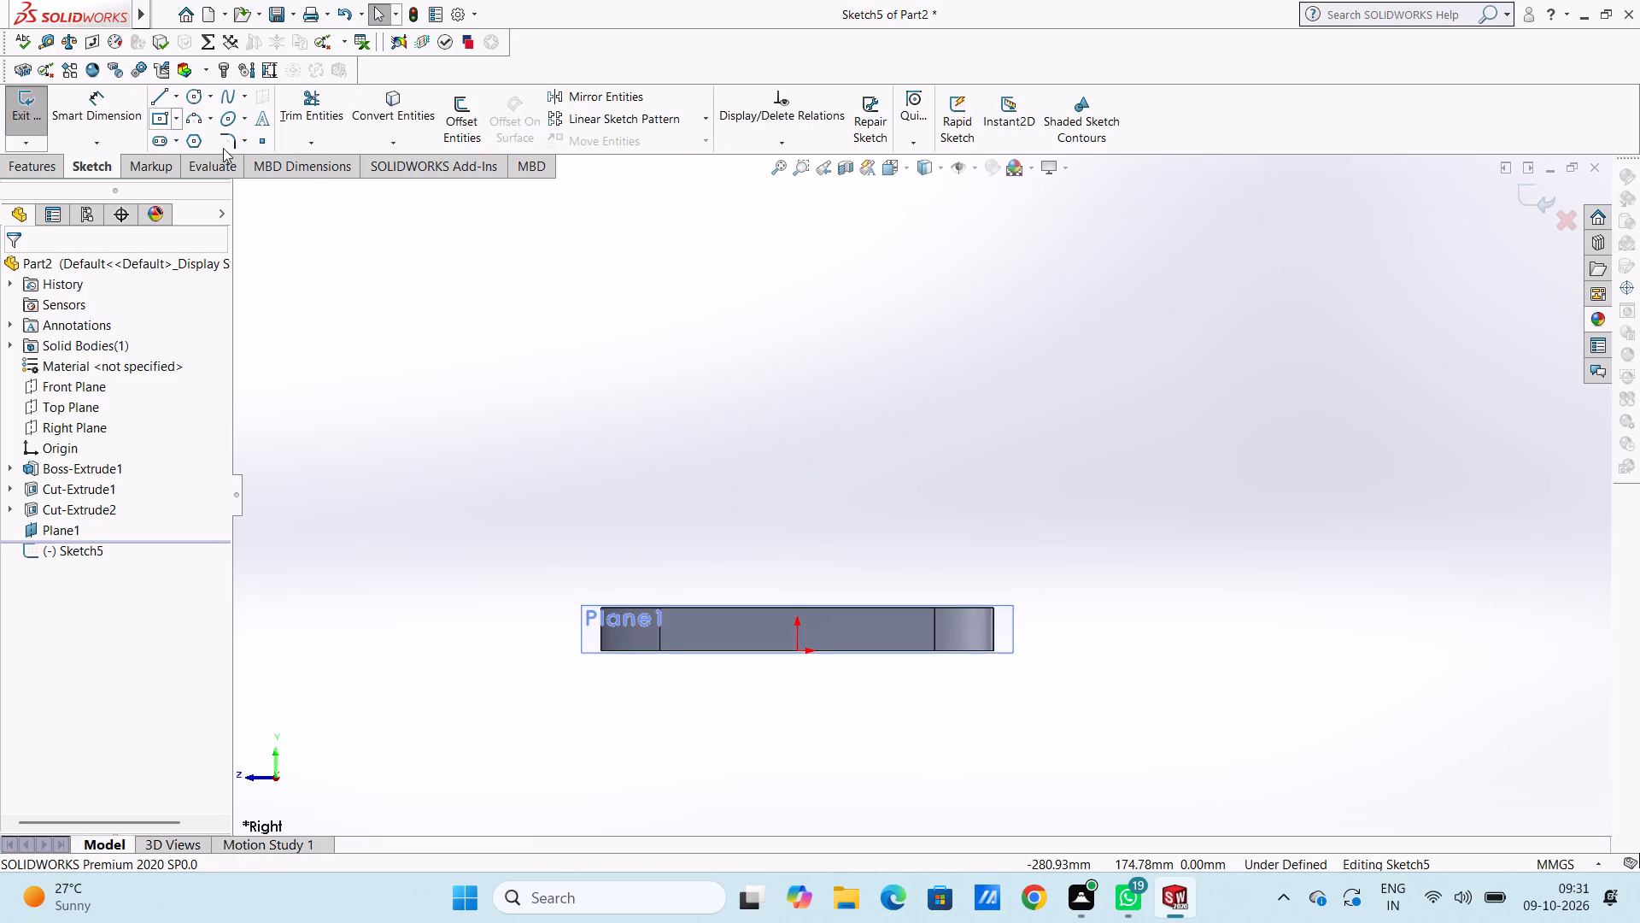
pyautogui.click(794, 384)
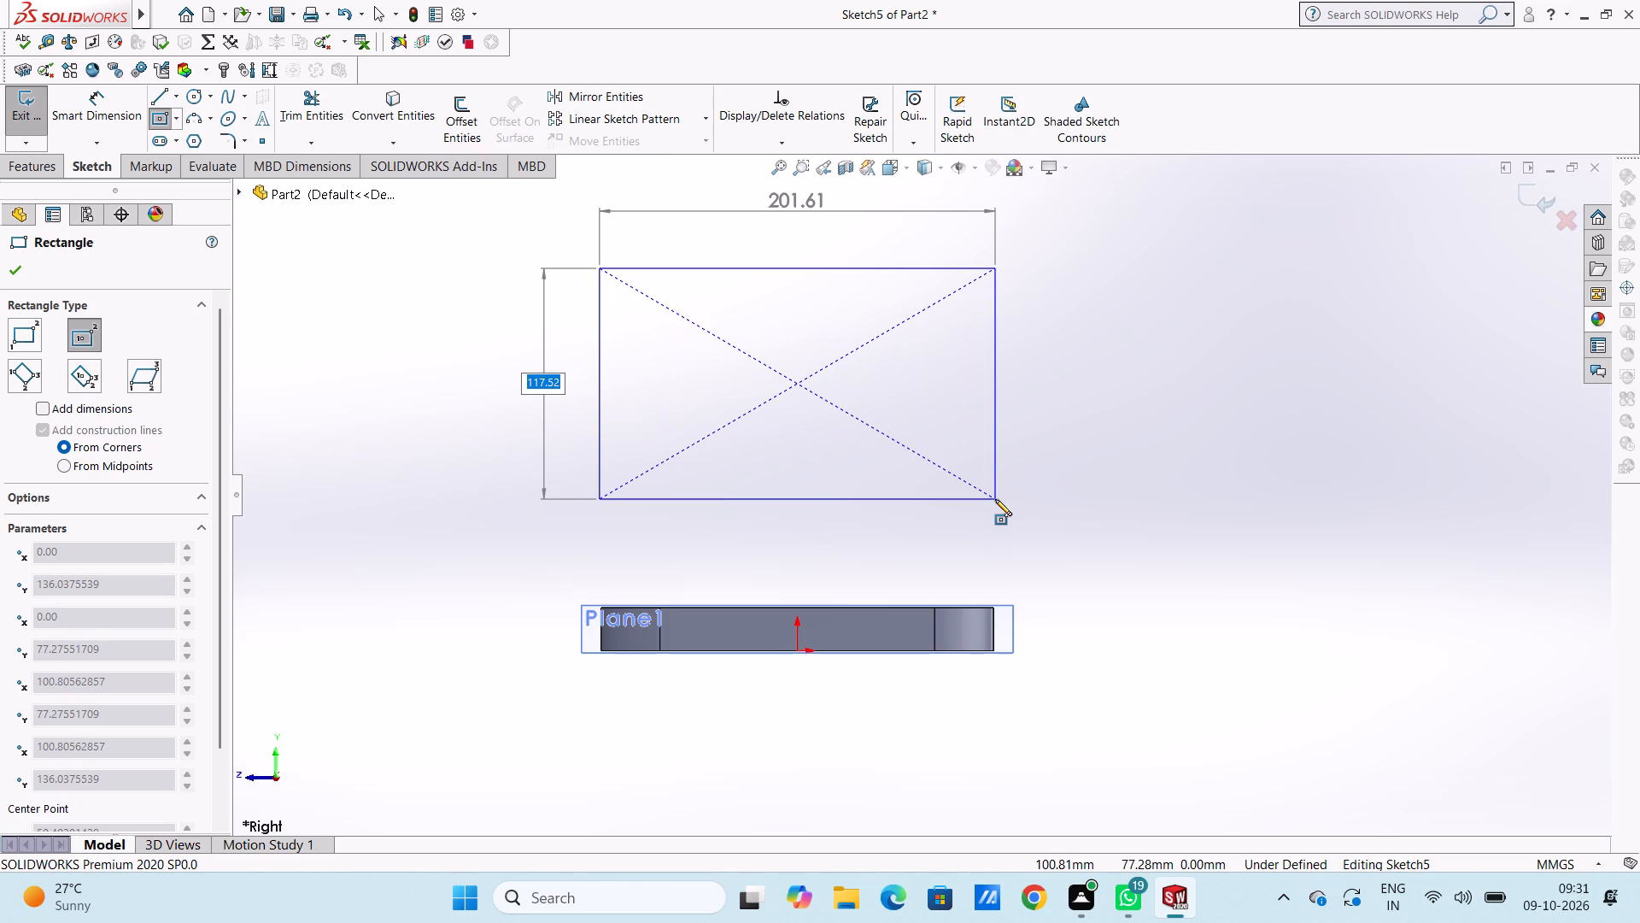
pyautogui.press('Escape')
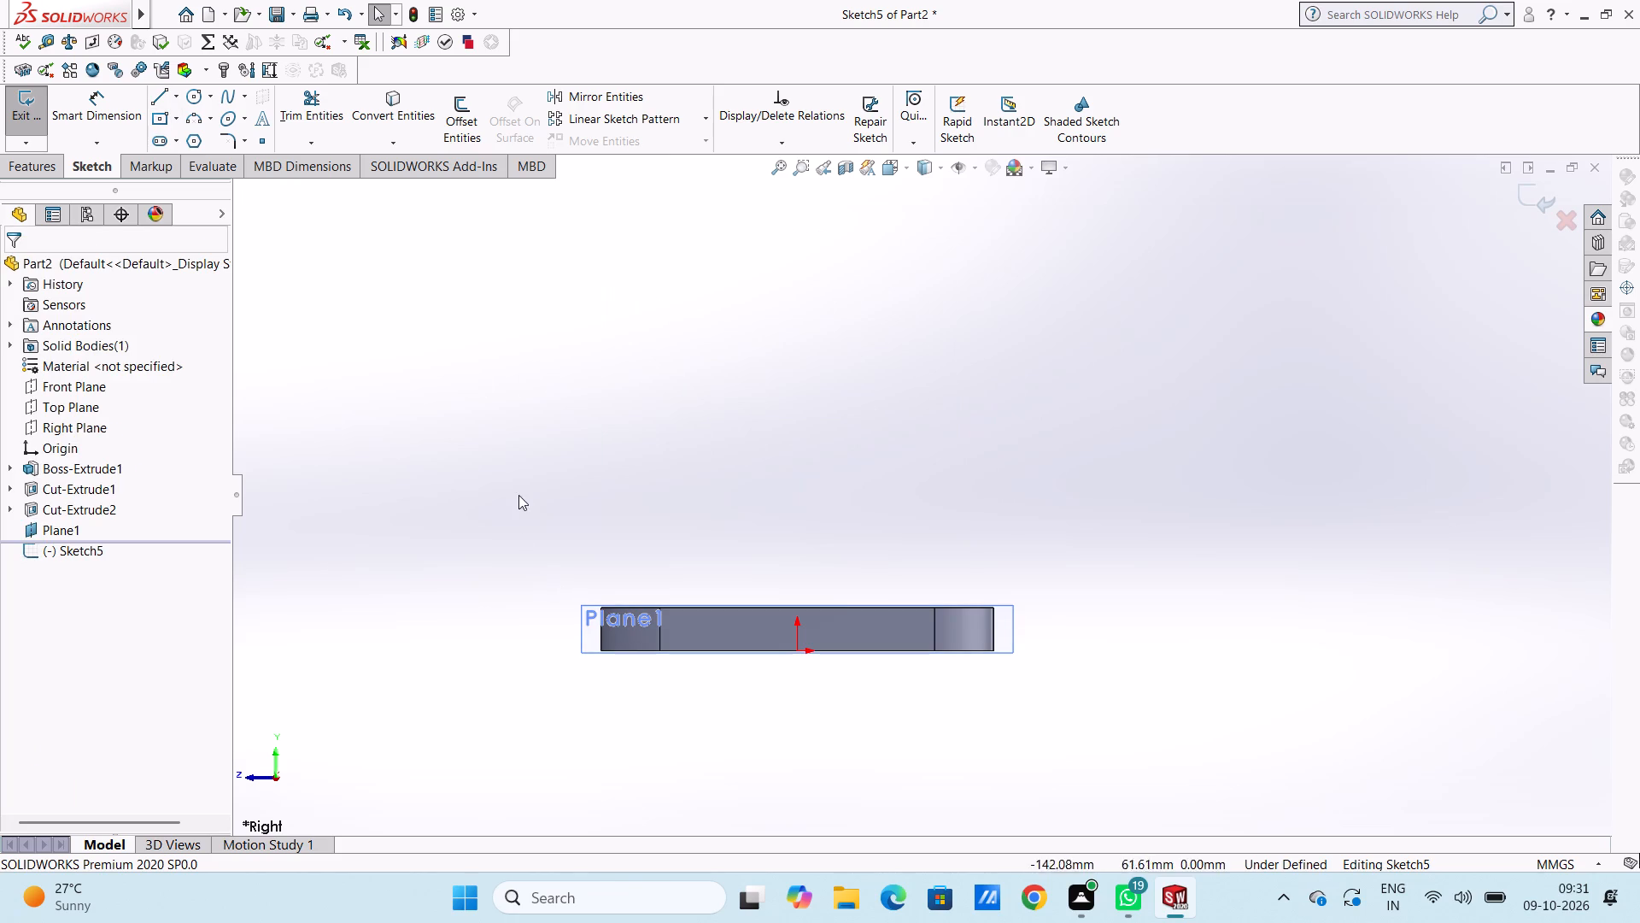
# Sketch two concentric circles of about 21 mm and 43 mm radius, centred about 145 mm directly above the origin.
pyautogui.click(187, 95)
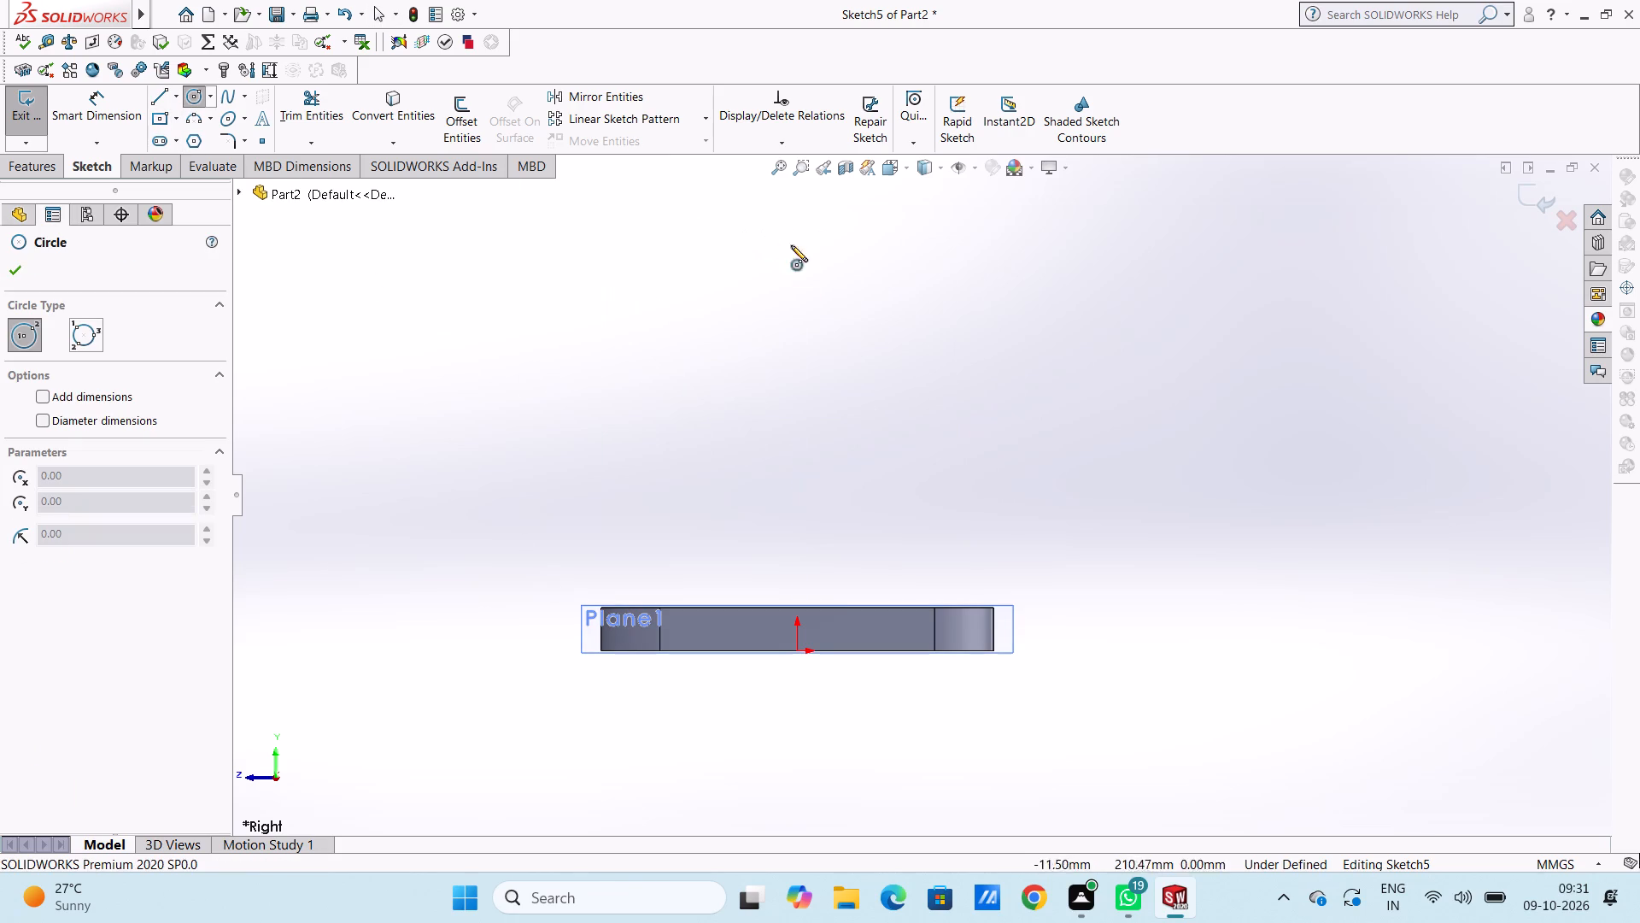
pyautogui.click(799, 366)
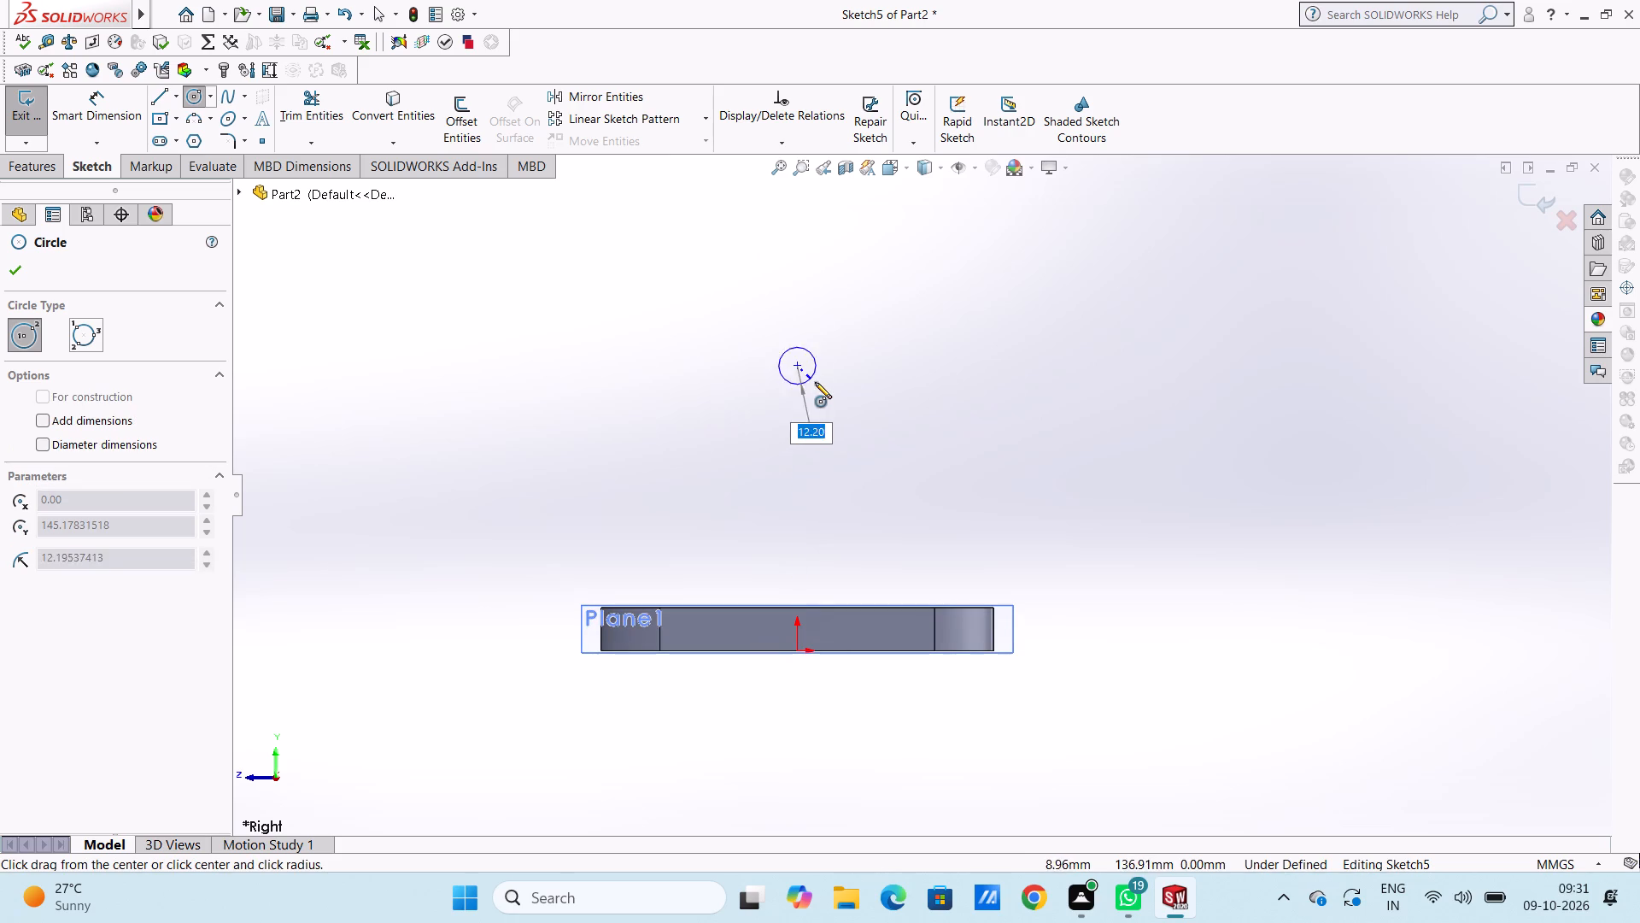
pyautogui.click(820, 399)
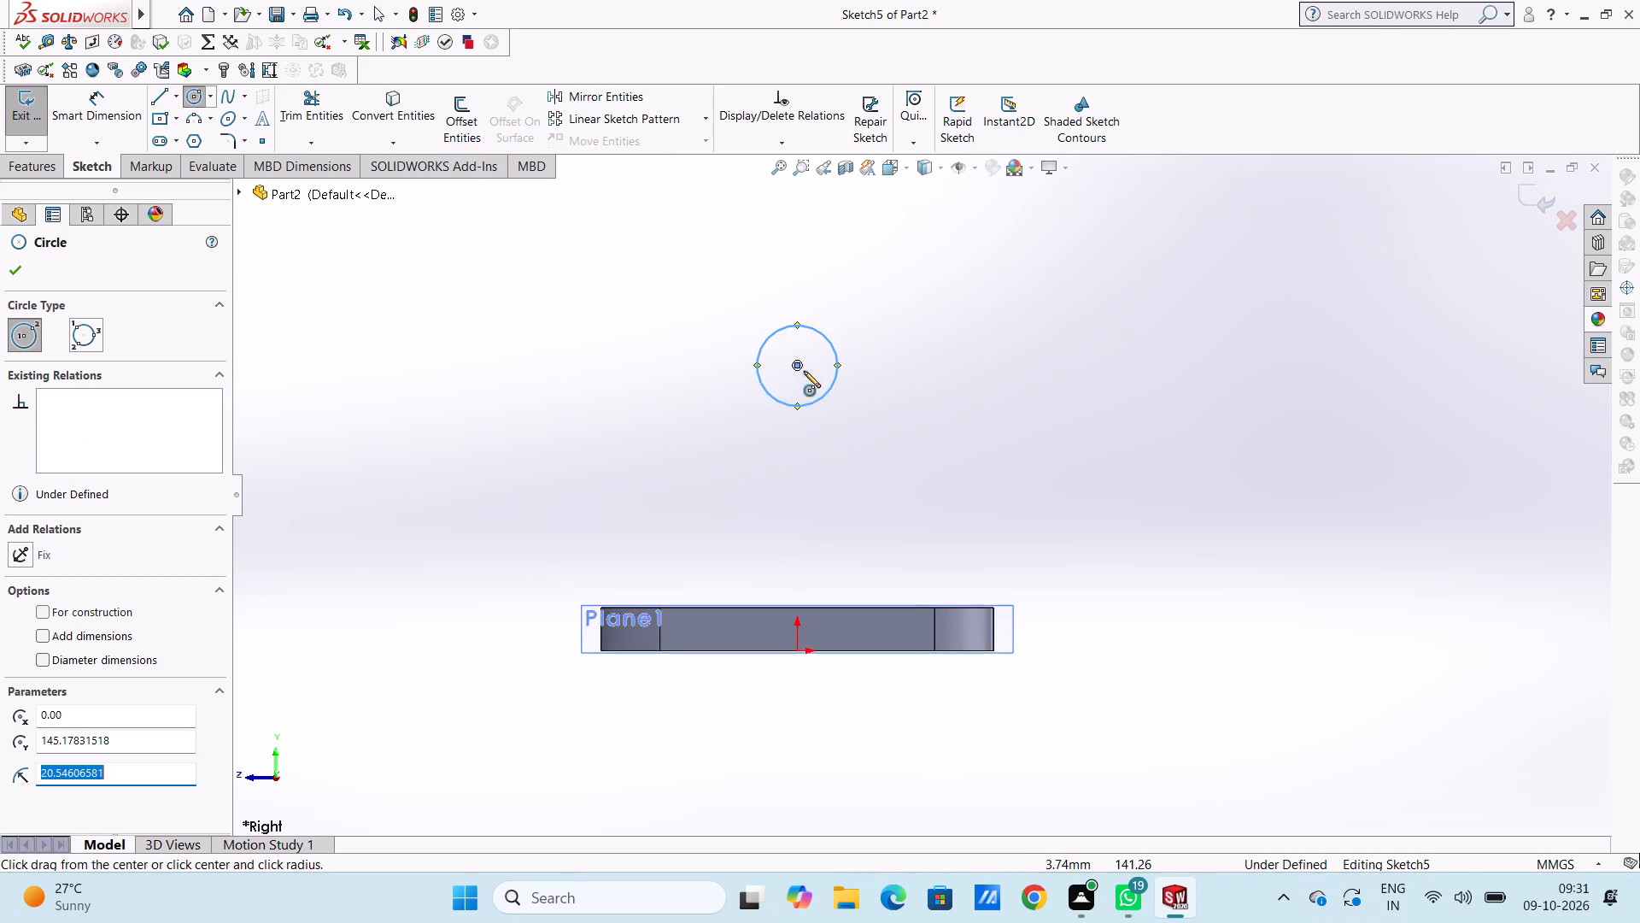
pyautogui.click(795, 362)
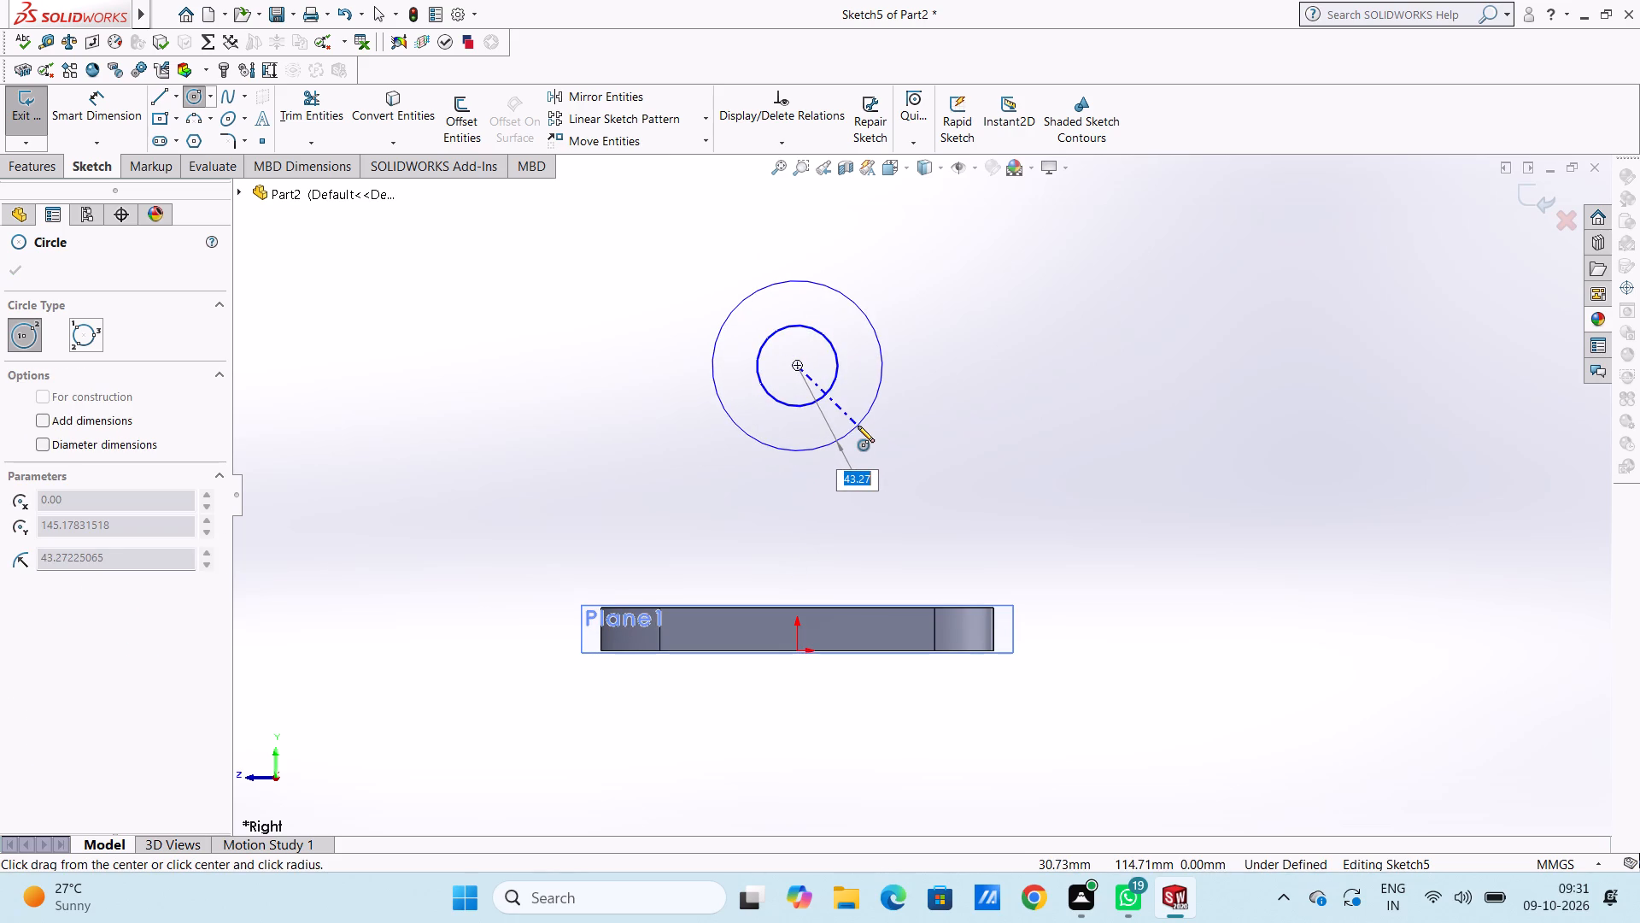
pyautogui.click(858, 426)
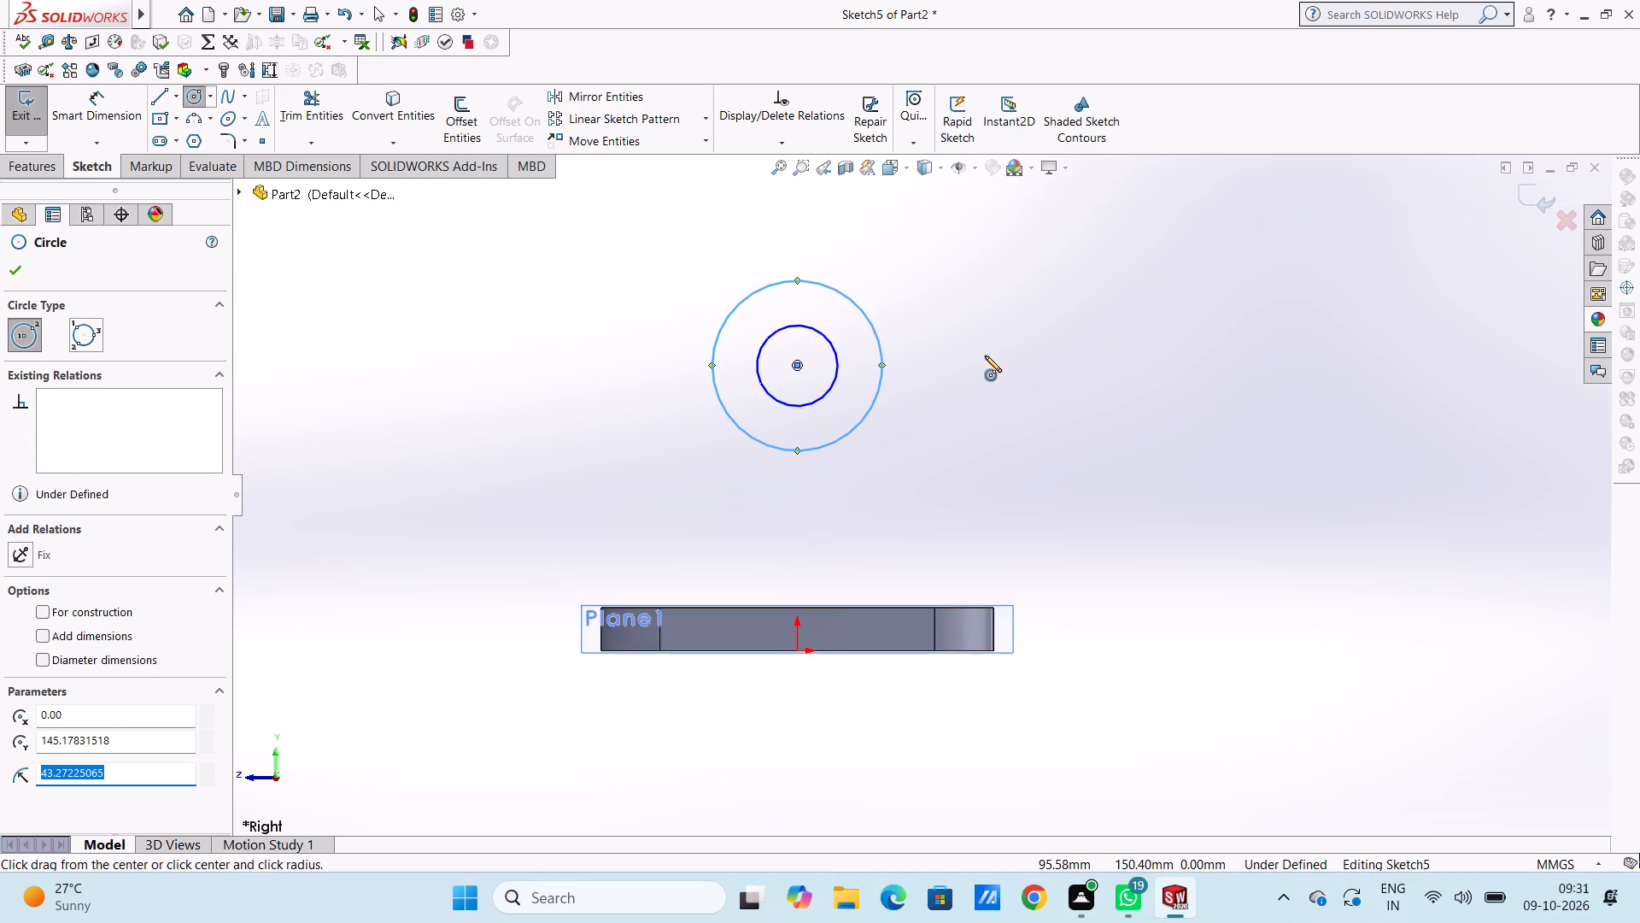
# Sketch two concentric circles of about 11 mm and 25 mm radius, level with the first pair and about 98 mm beside their centre.
pyautogui.click(989, 362)
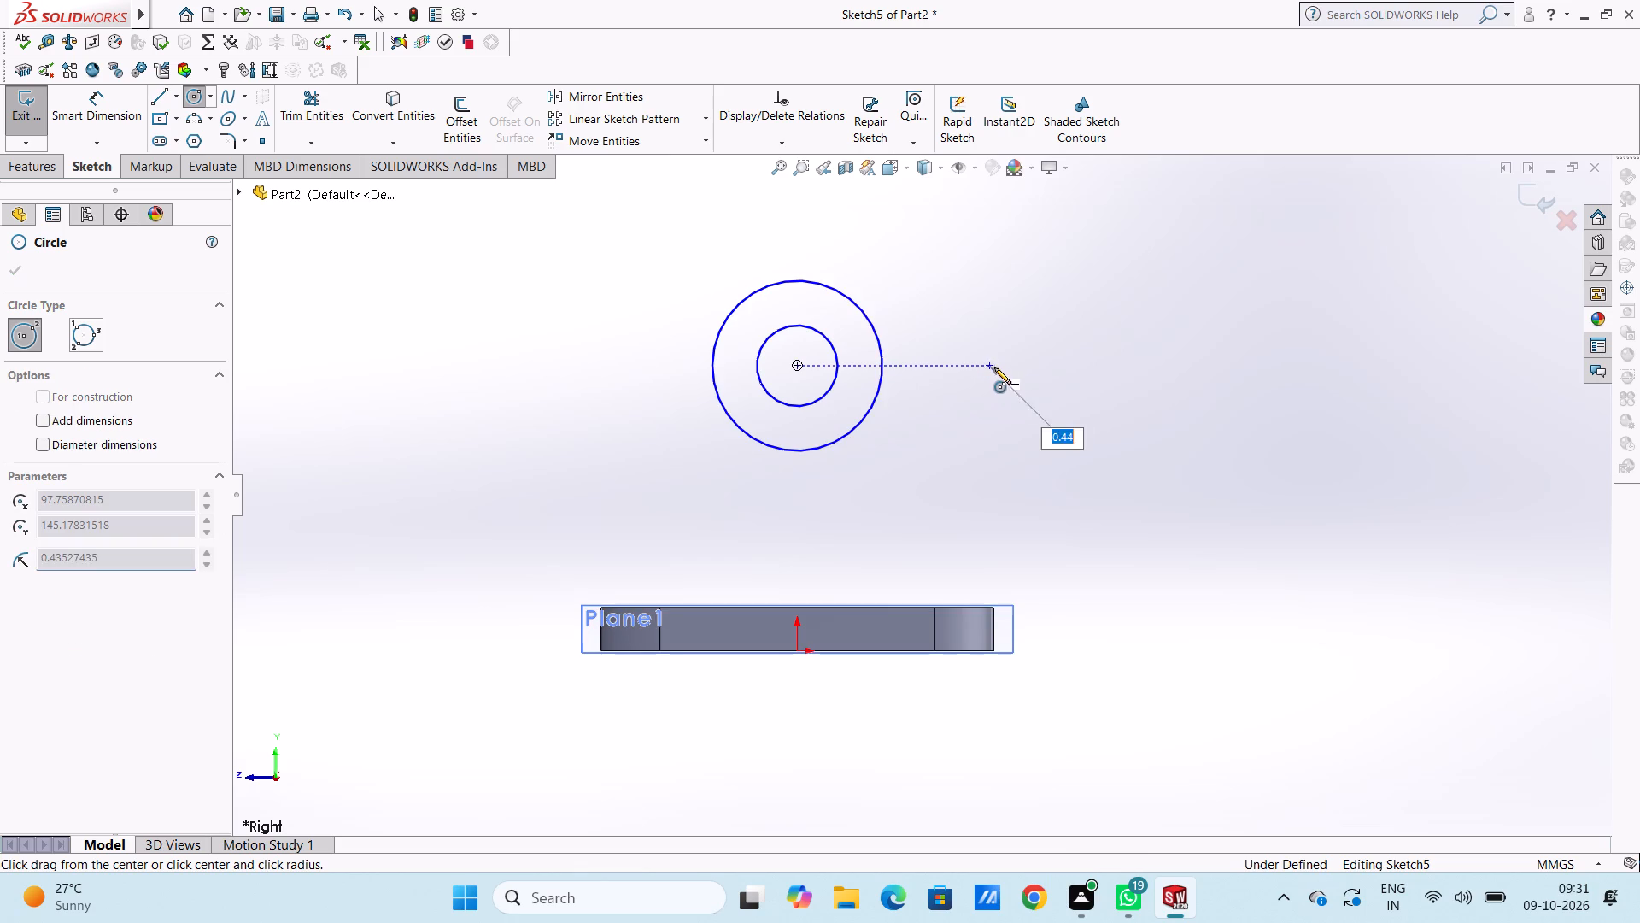
pyautogui.click(1002, 384)
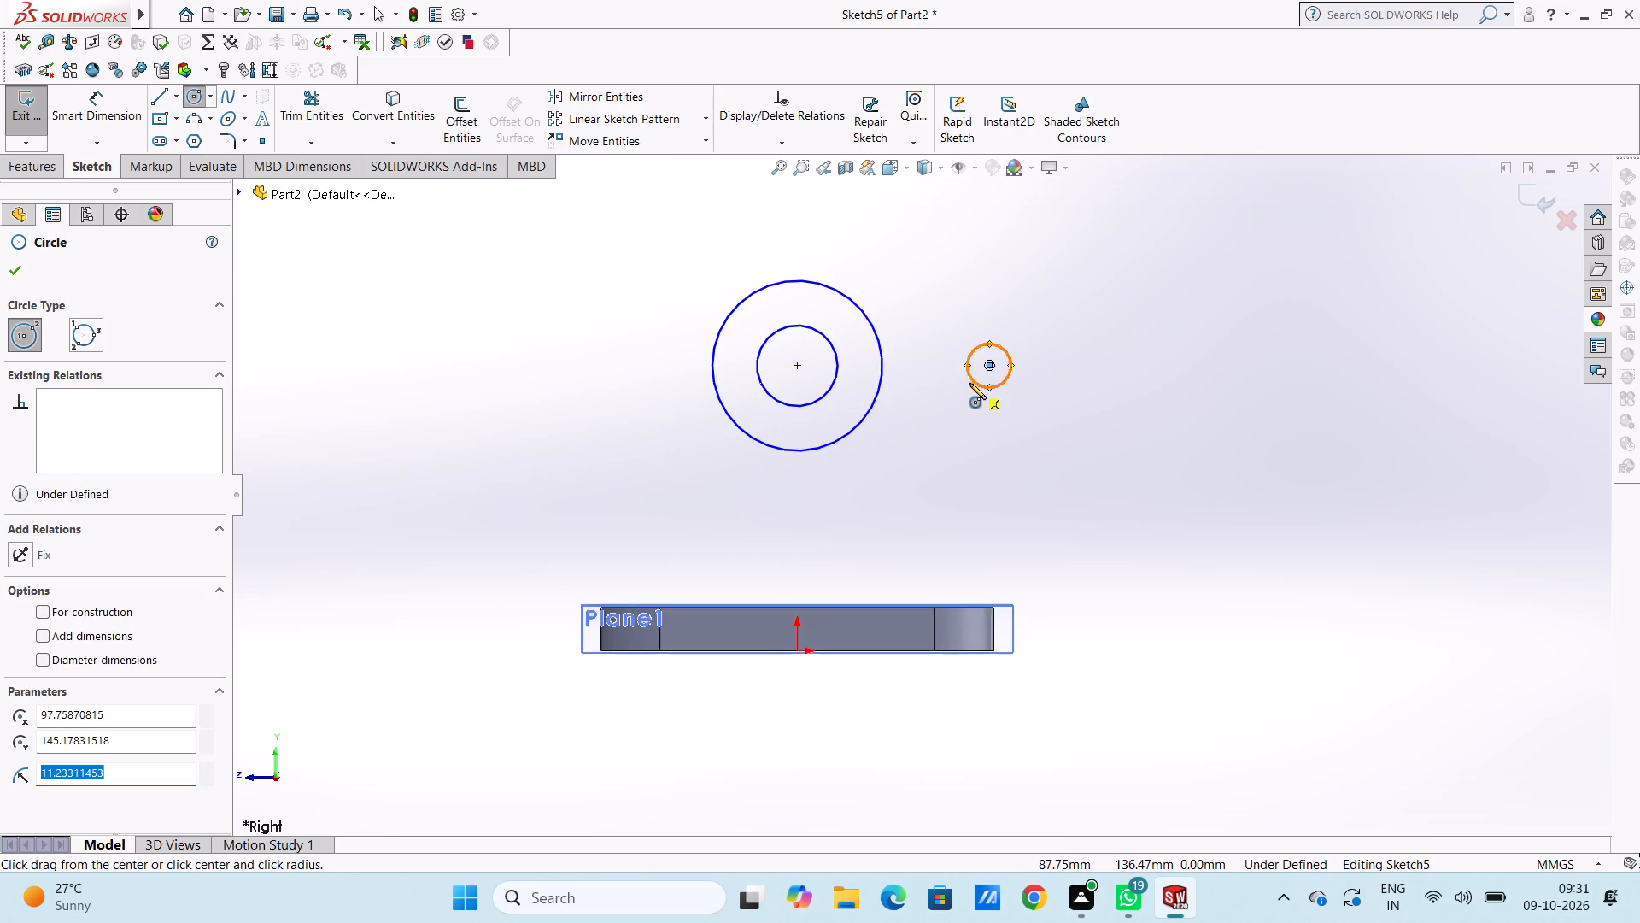
pyautogui.scroll(-2, 969, 383)
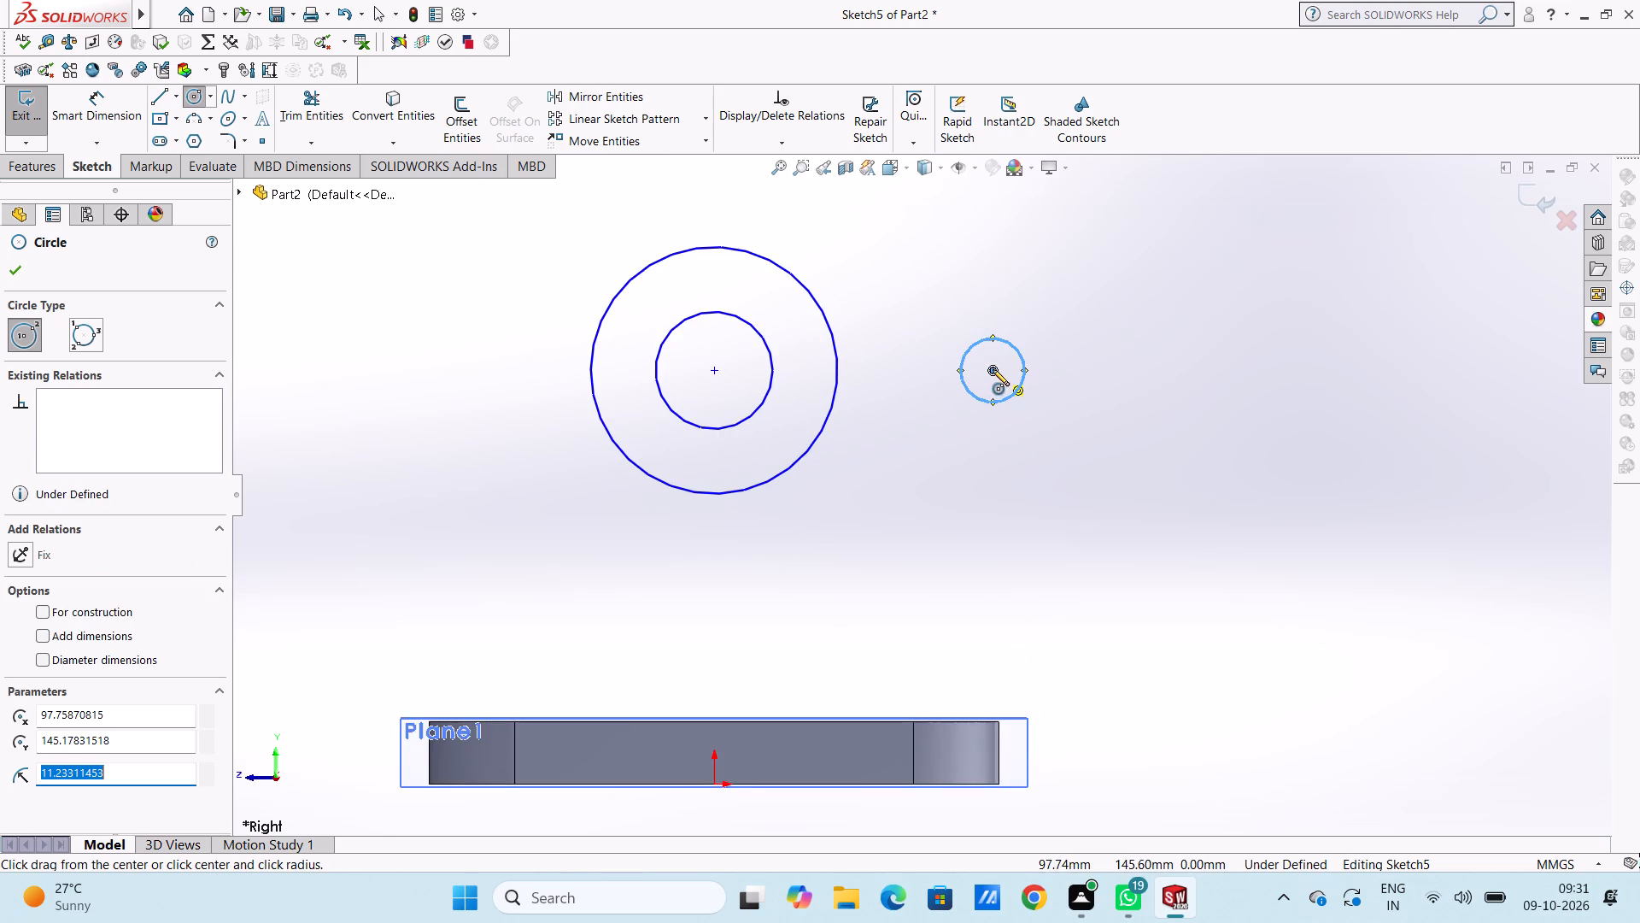
pyautogui.click(993, 368)
pyautogui.click(1032, 430)
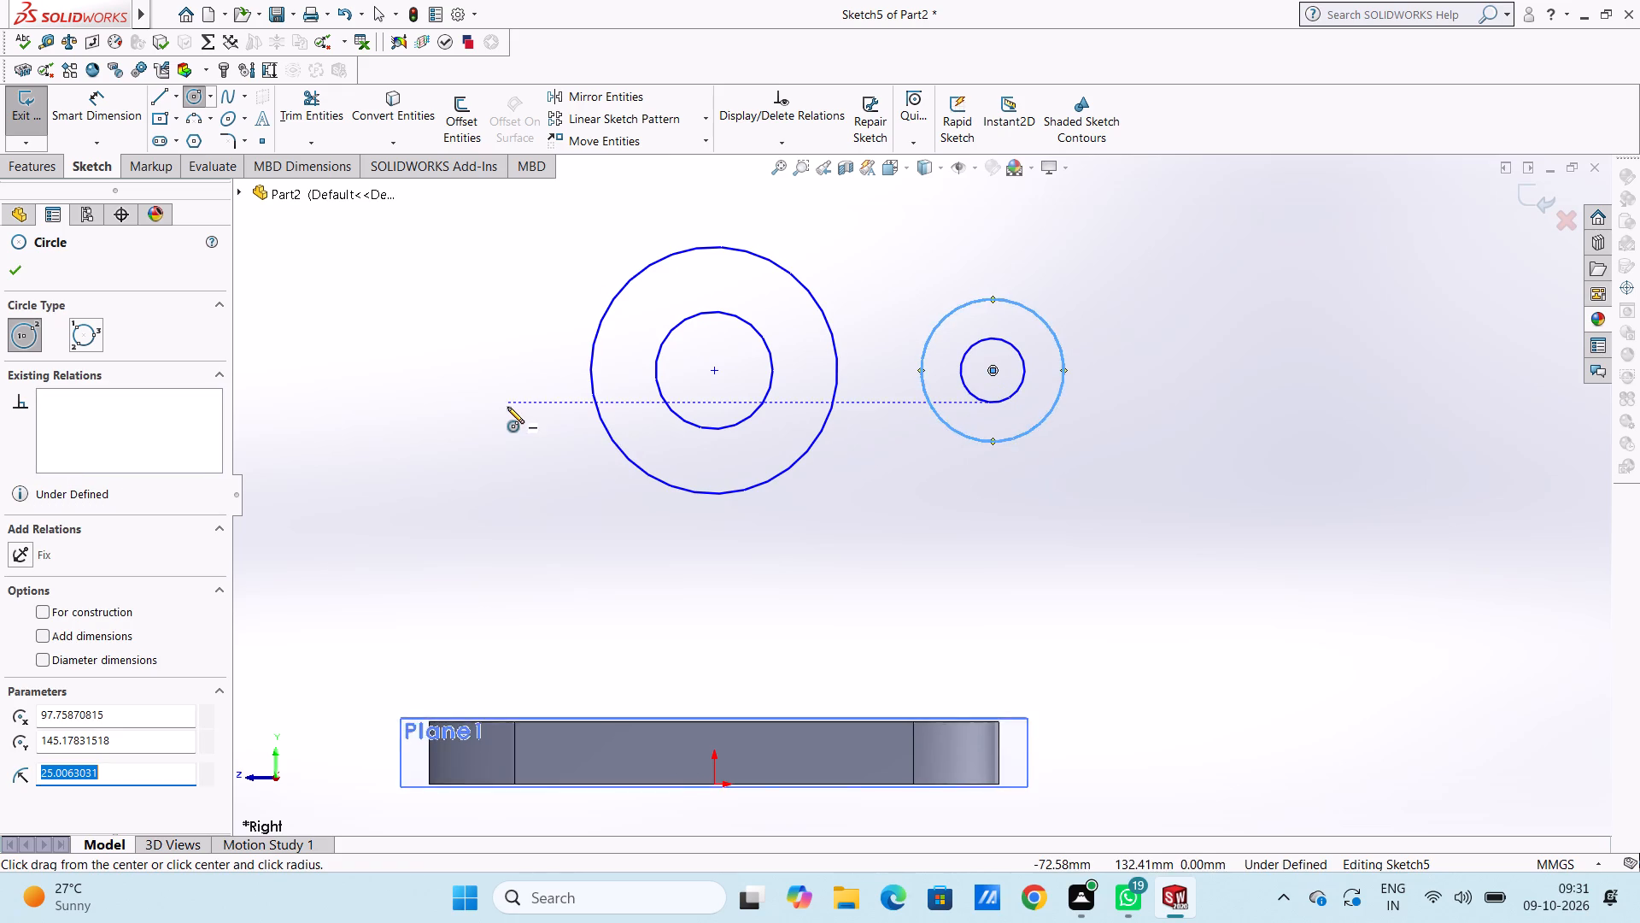
pyautogui.scroll(3, 507, 406)
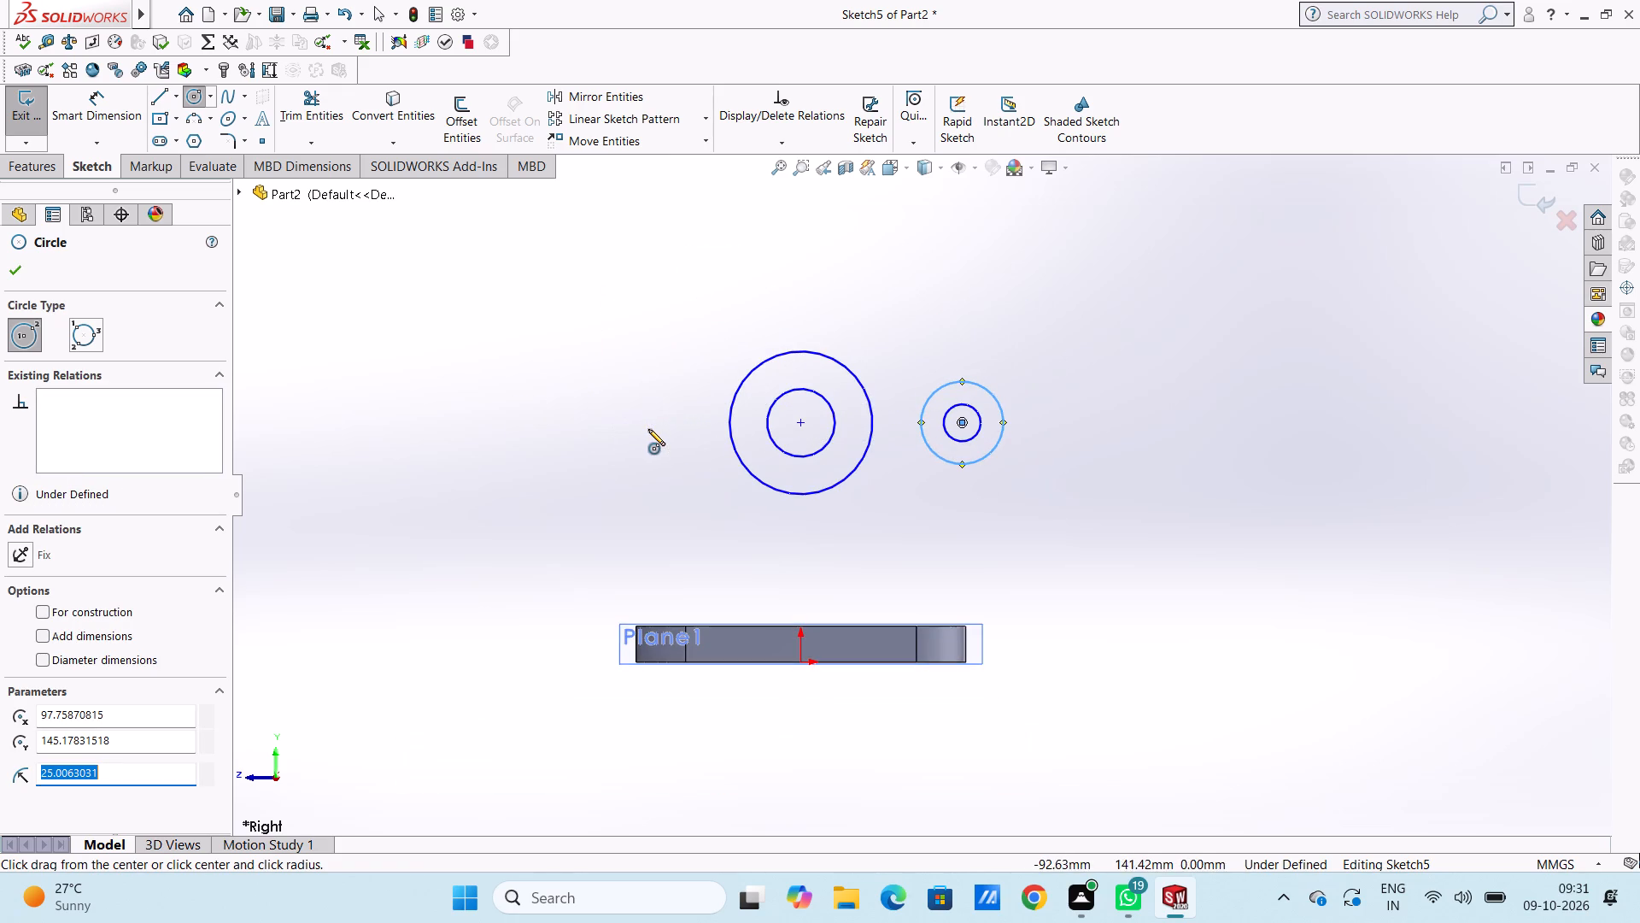
# Sketch two concentric circles of about 22 mm and 7 mm radius, level with the central pair and about 92 mm to its left.
pyautogui.click(650, 424)
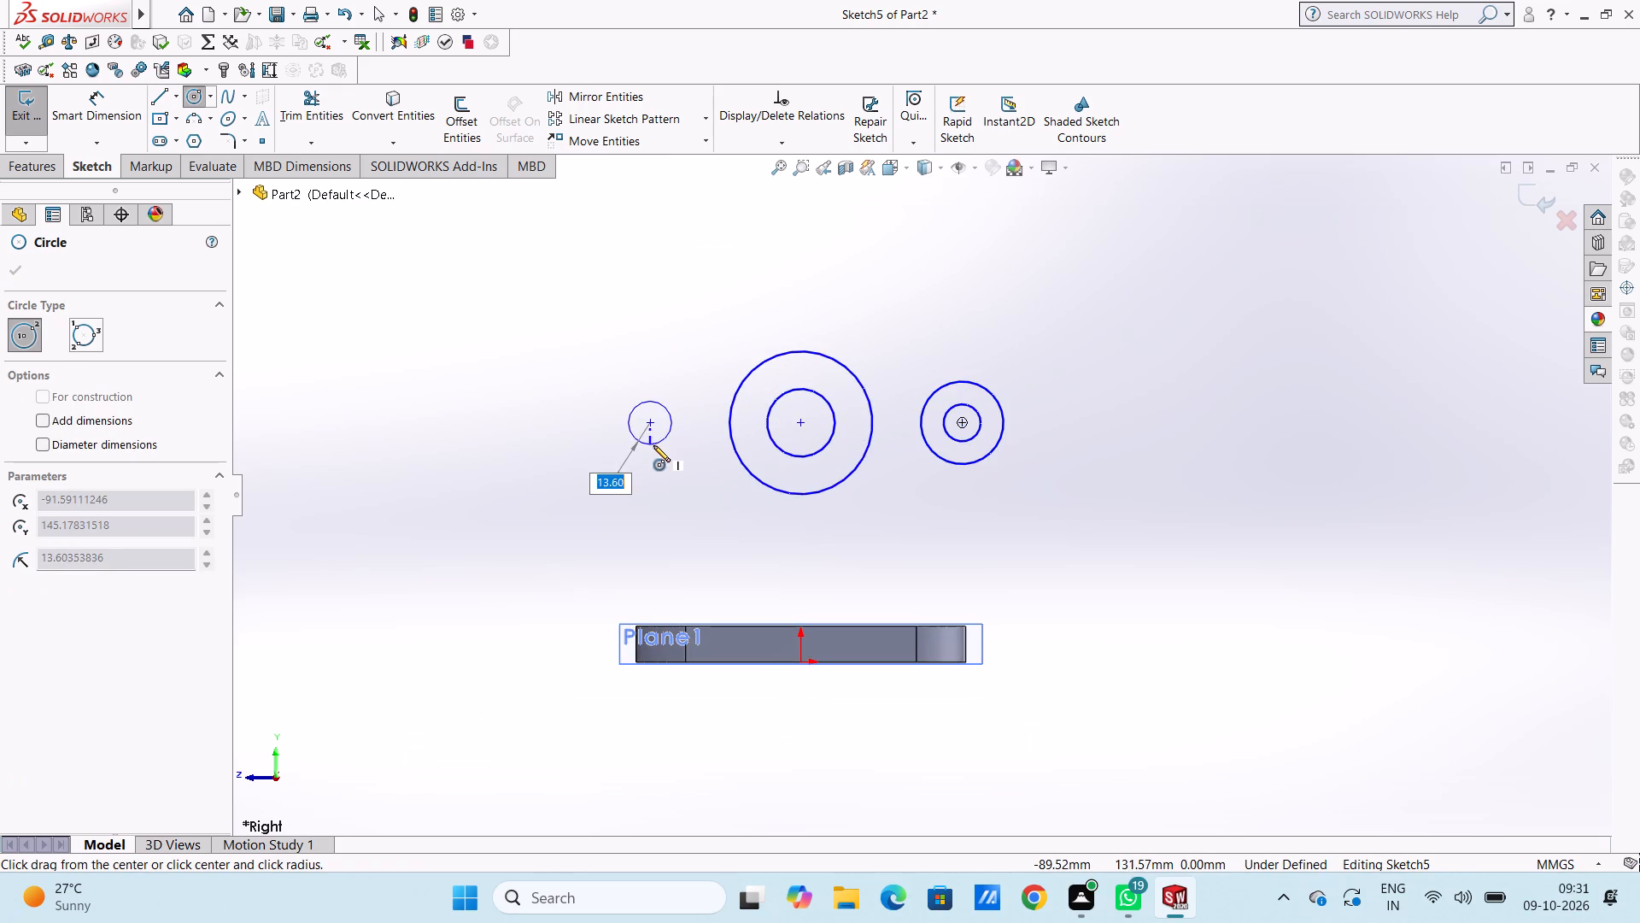
pyautogui.click(650, 460)
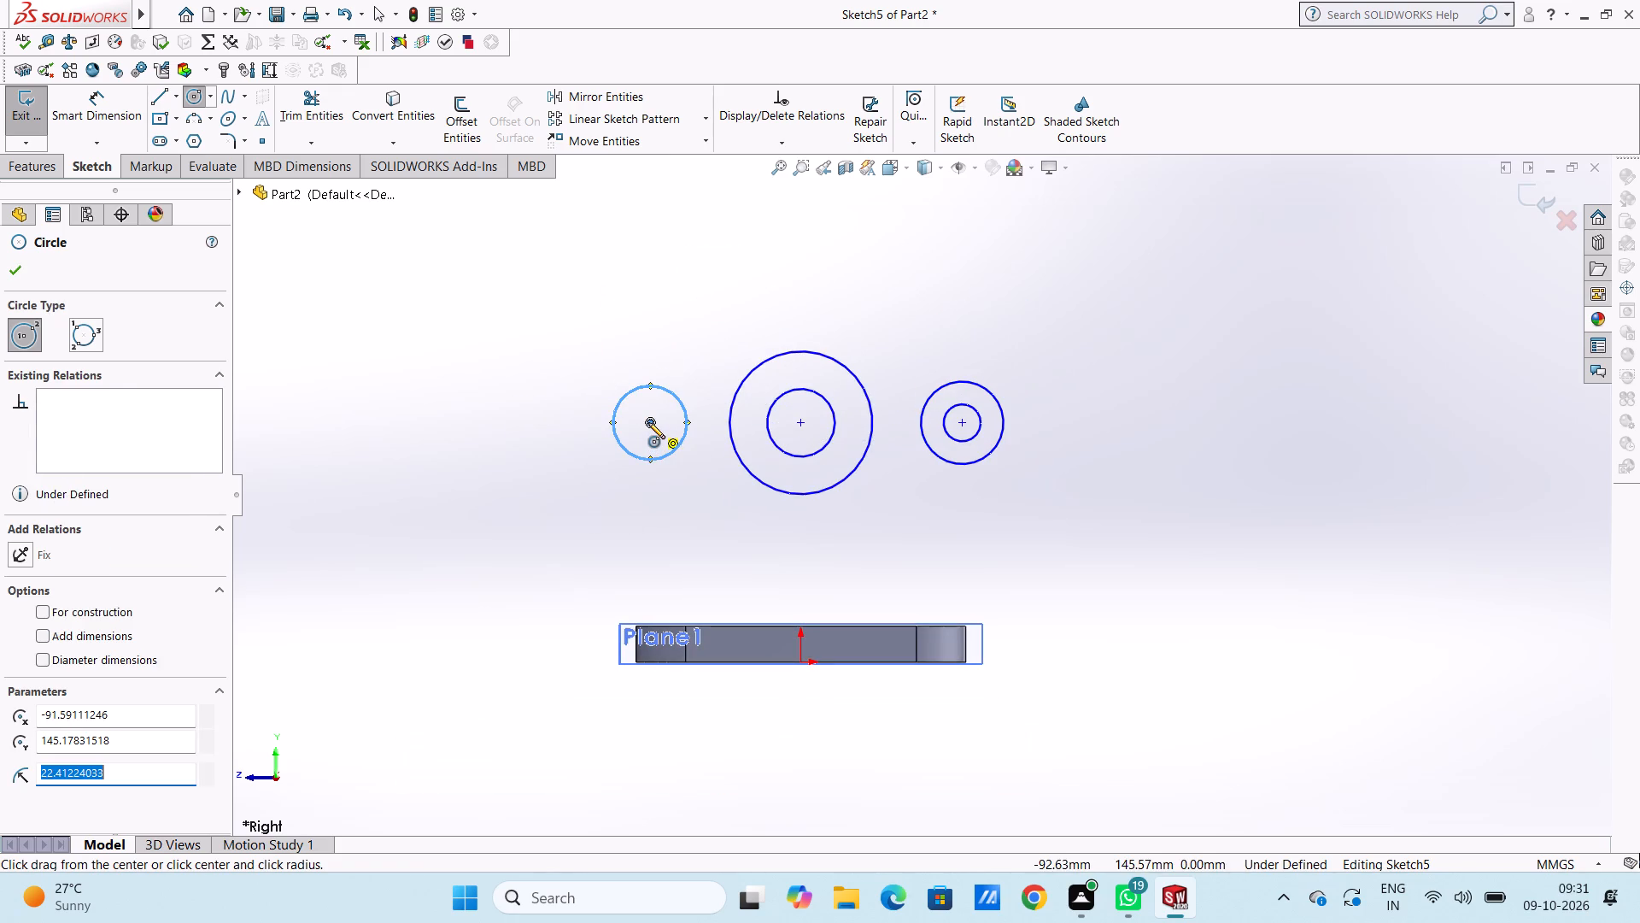
pyautogui.click(648, 422)
pyautogui.click(653, 435)
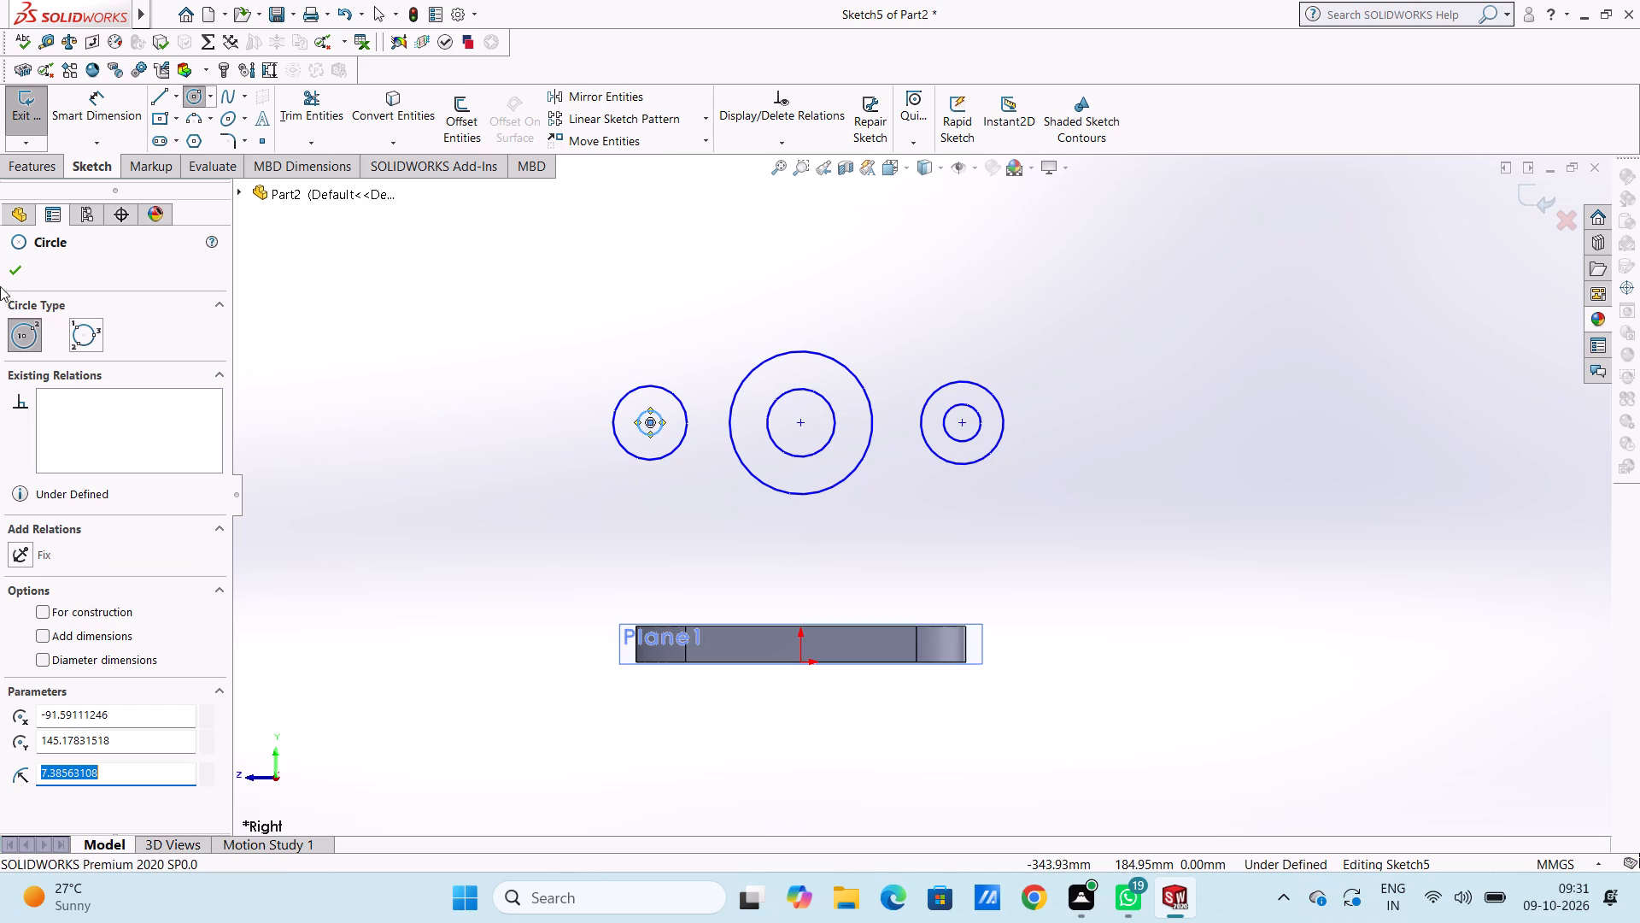
pyautogui.click(23, 277)
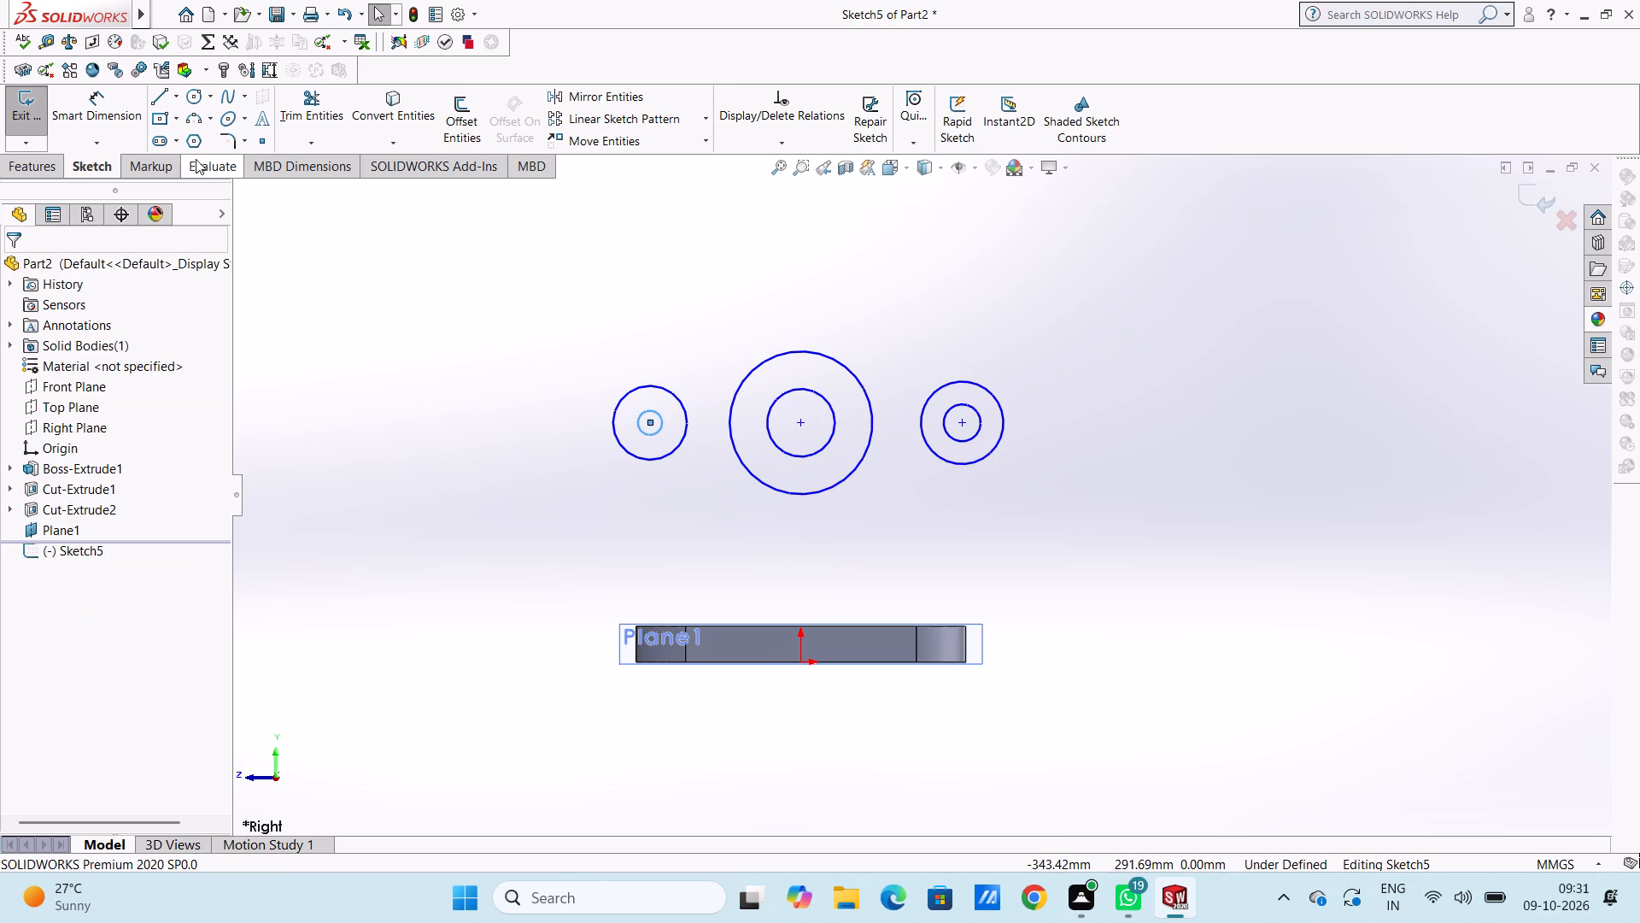
# Dimension the left-hand circle pair with diameters of 30 mm for the outer circle and 25 mm for the inner.
pyautogui.click(105, 126)
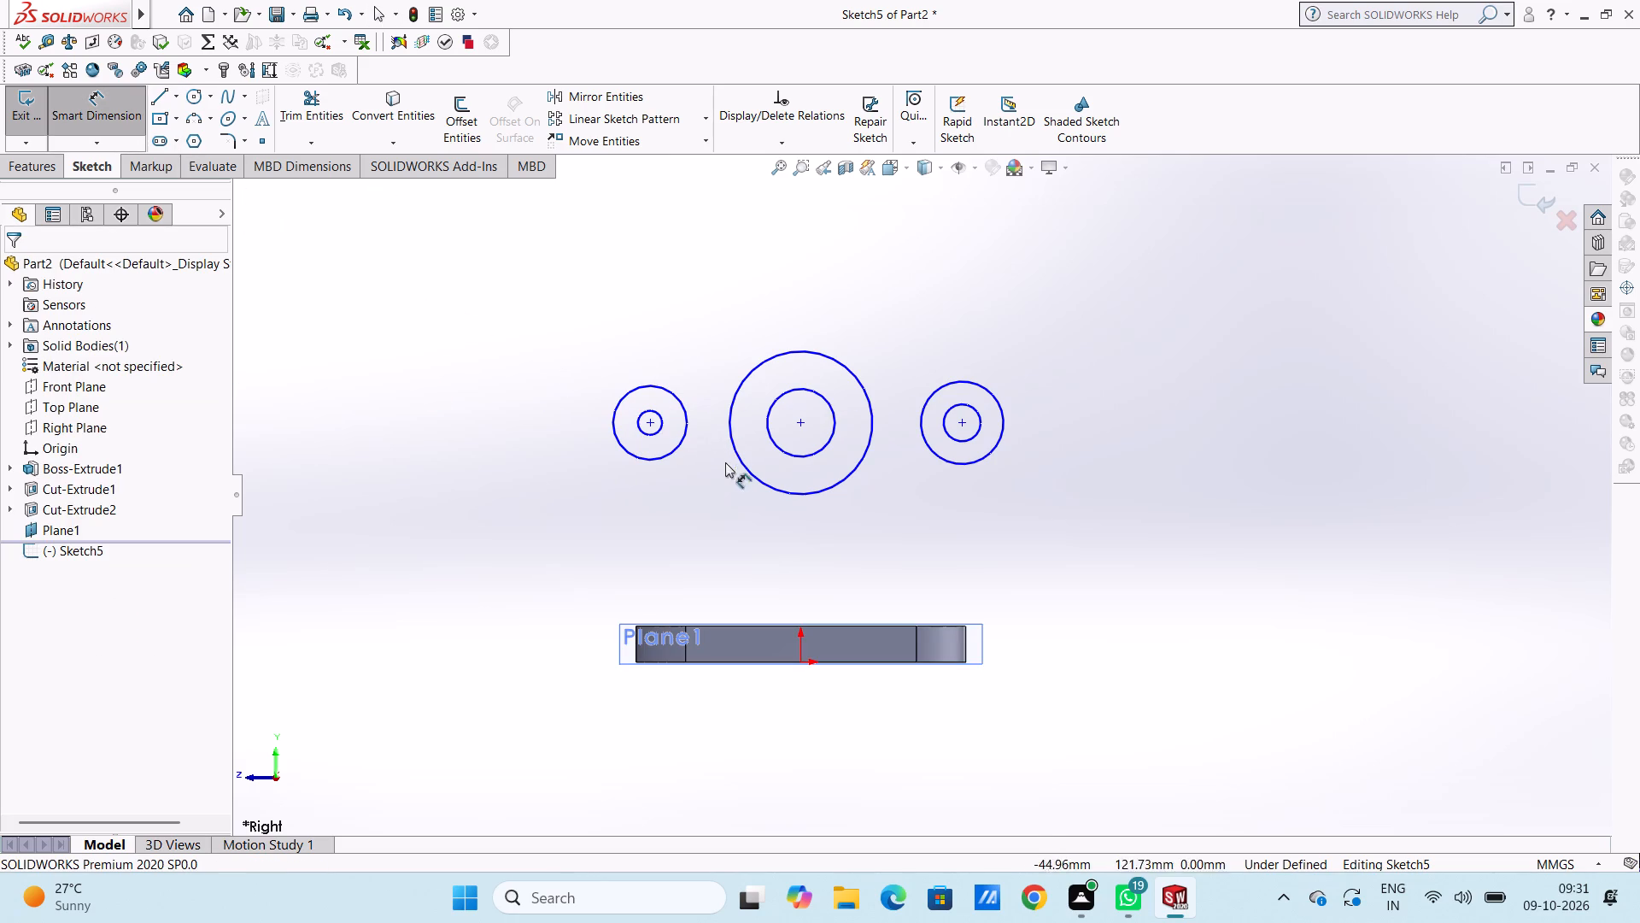
pyautogui.click(650, 462)
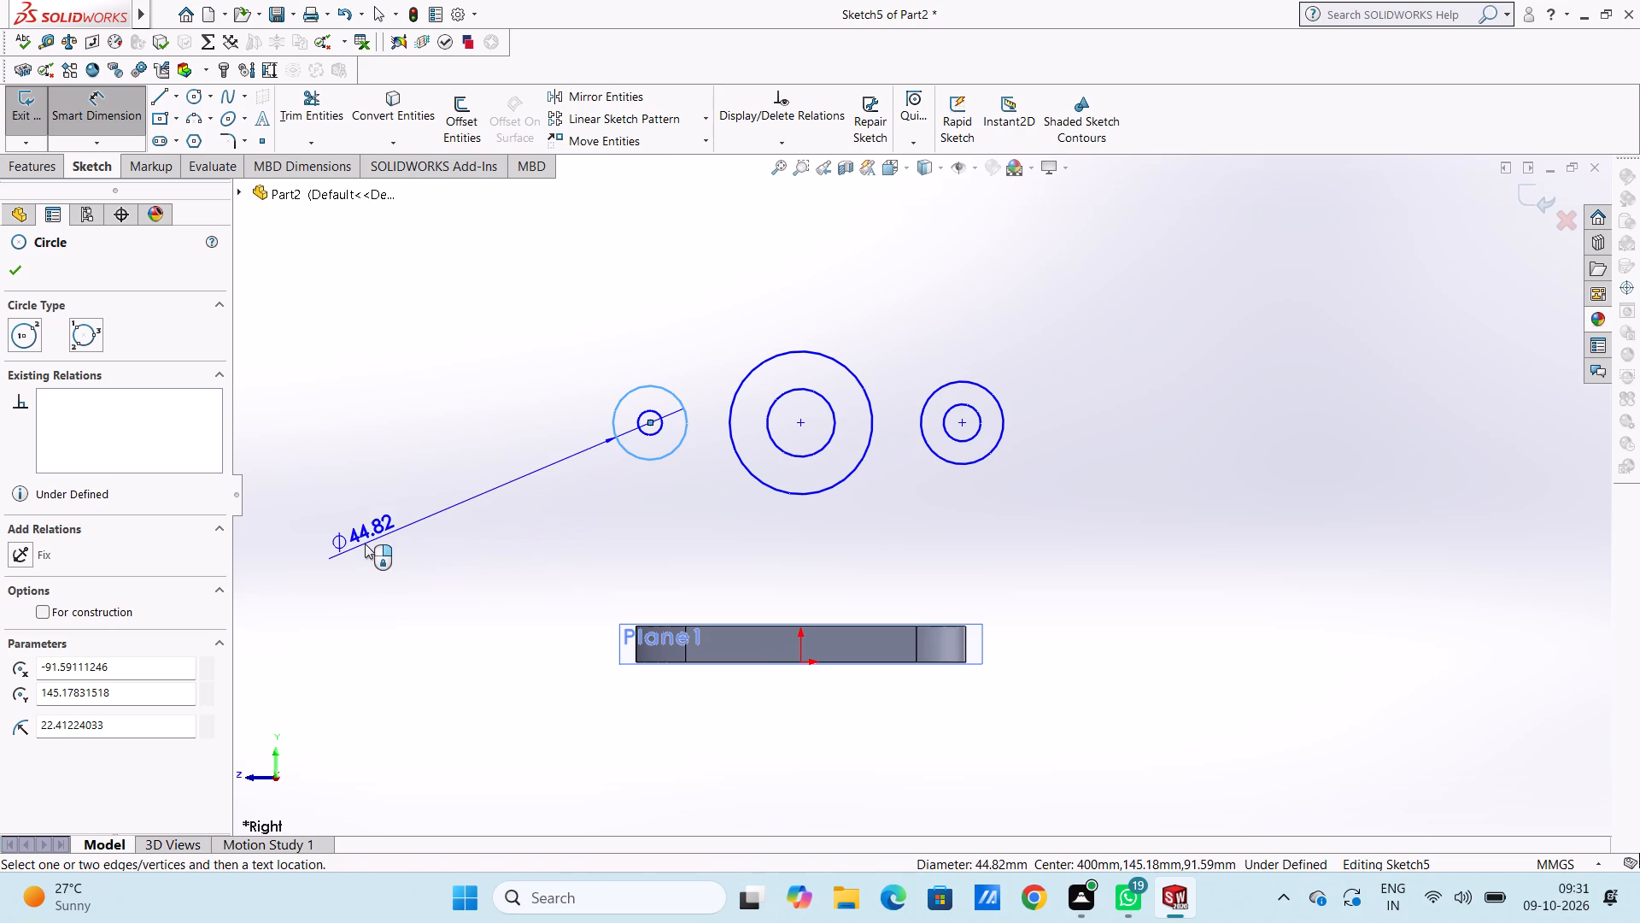
pyautogui.click(397, 558)
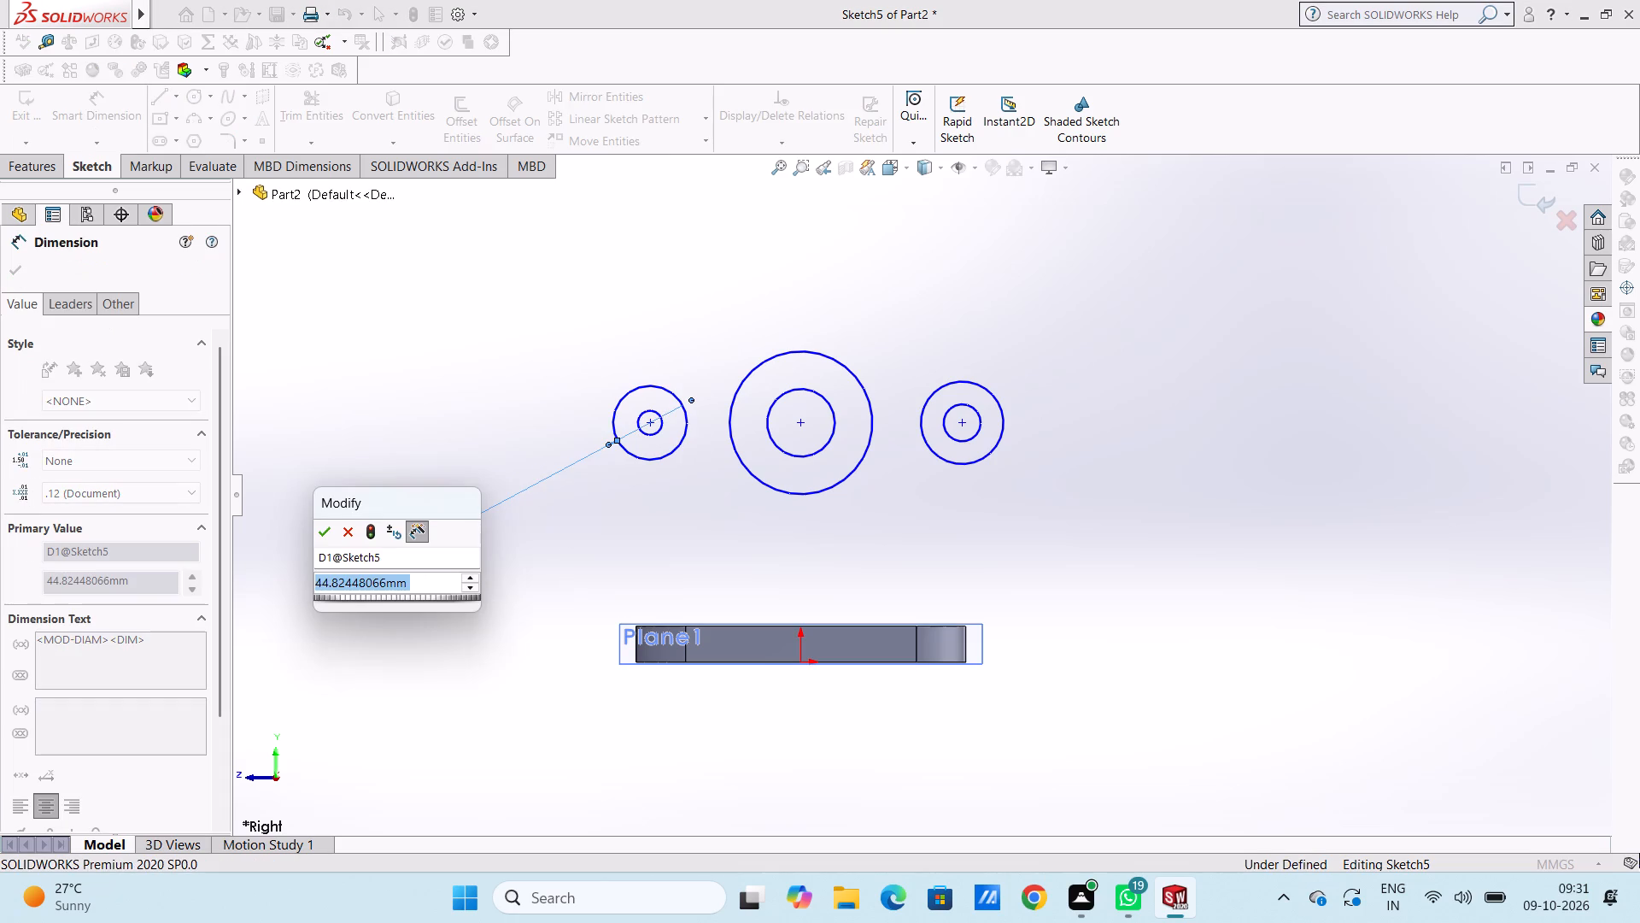
pyautogui.write('30')
pyautogui.press('Return')
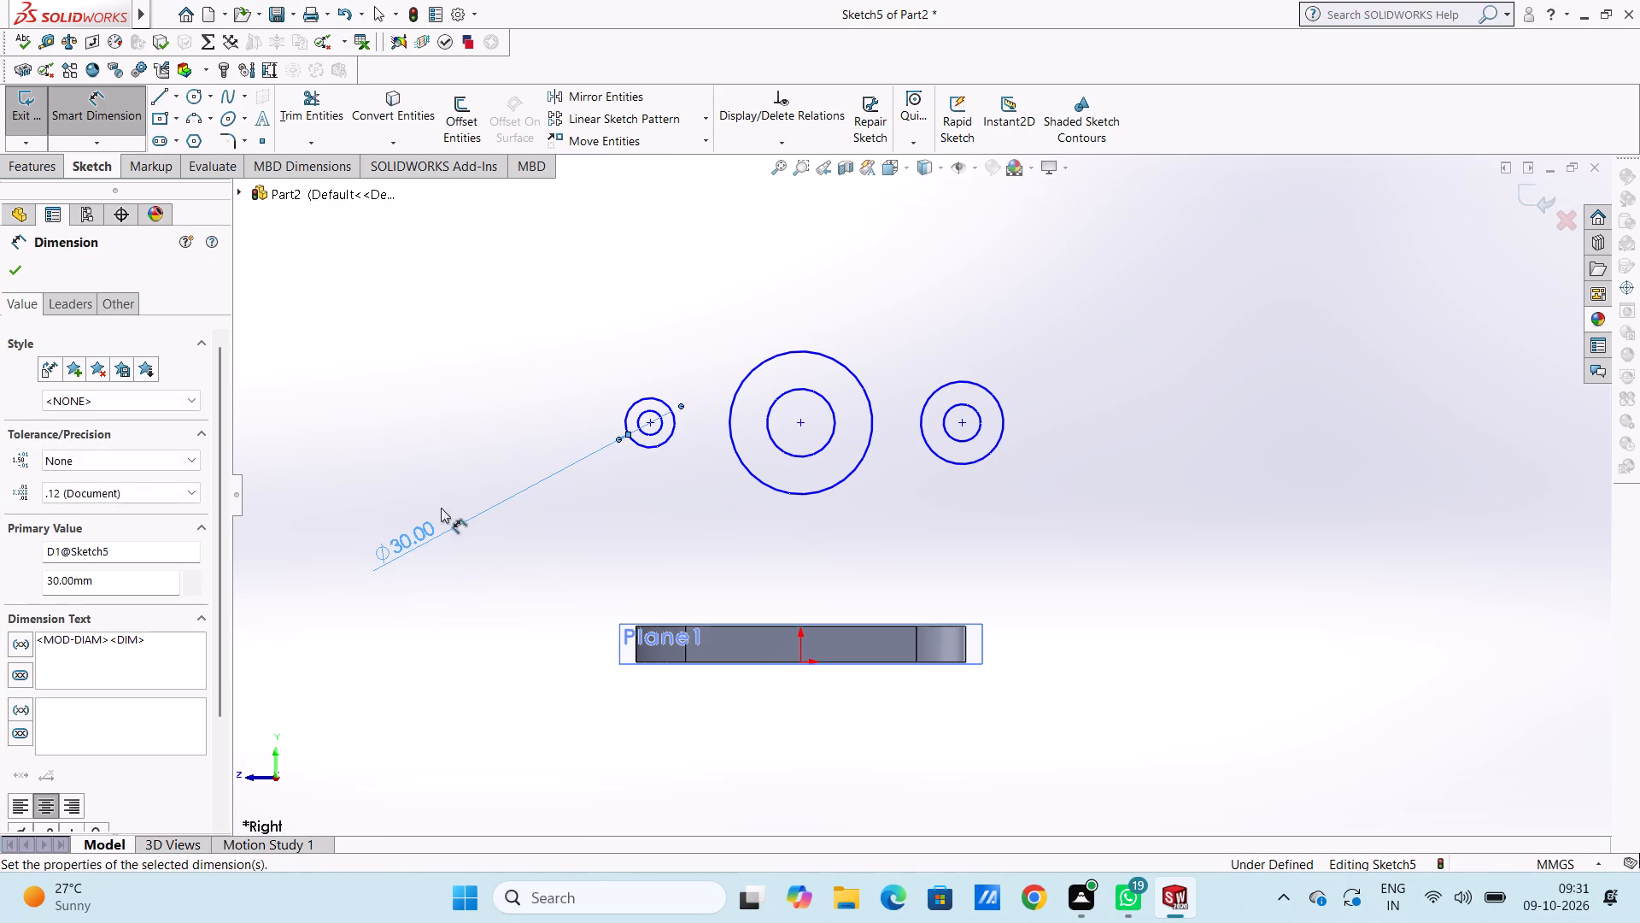
pyautogui.click(459, 442)
pyautogui.click(657, 432)
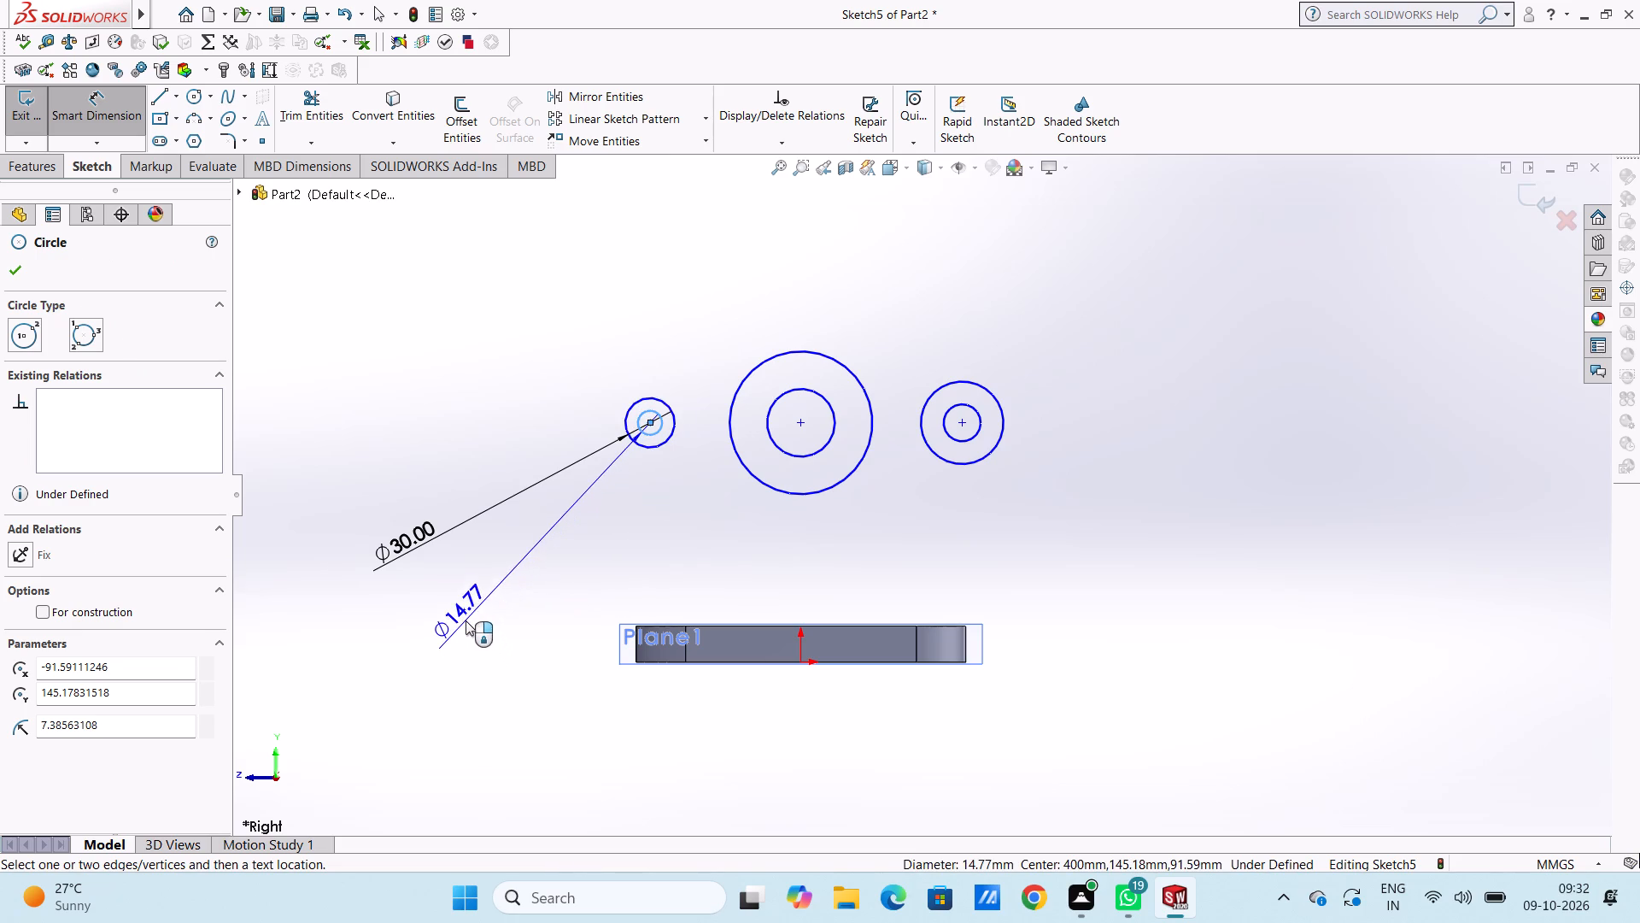
pyautogui.click(444, 603)
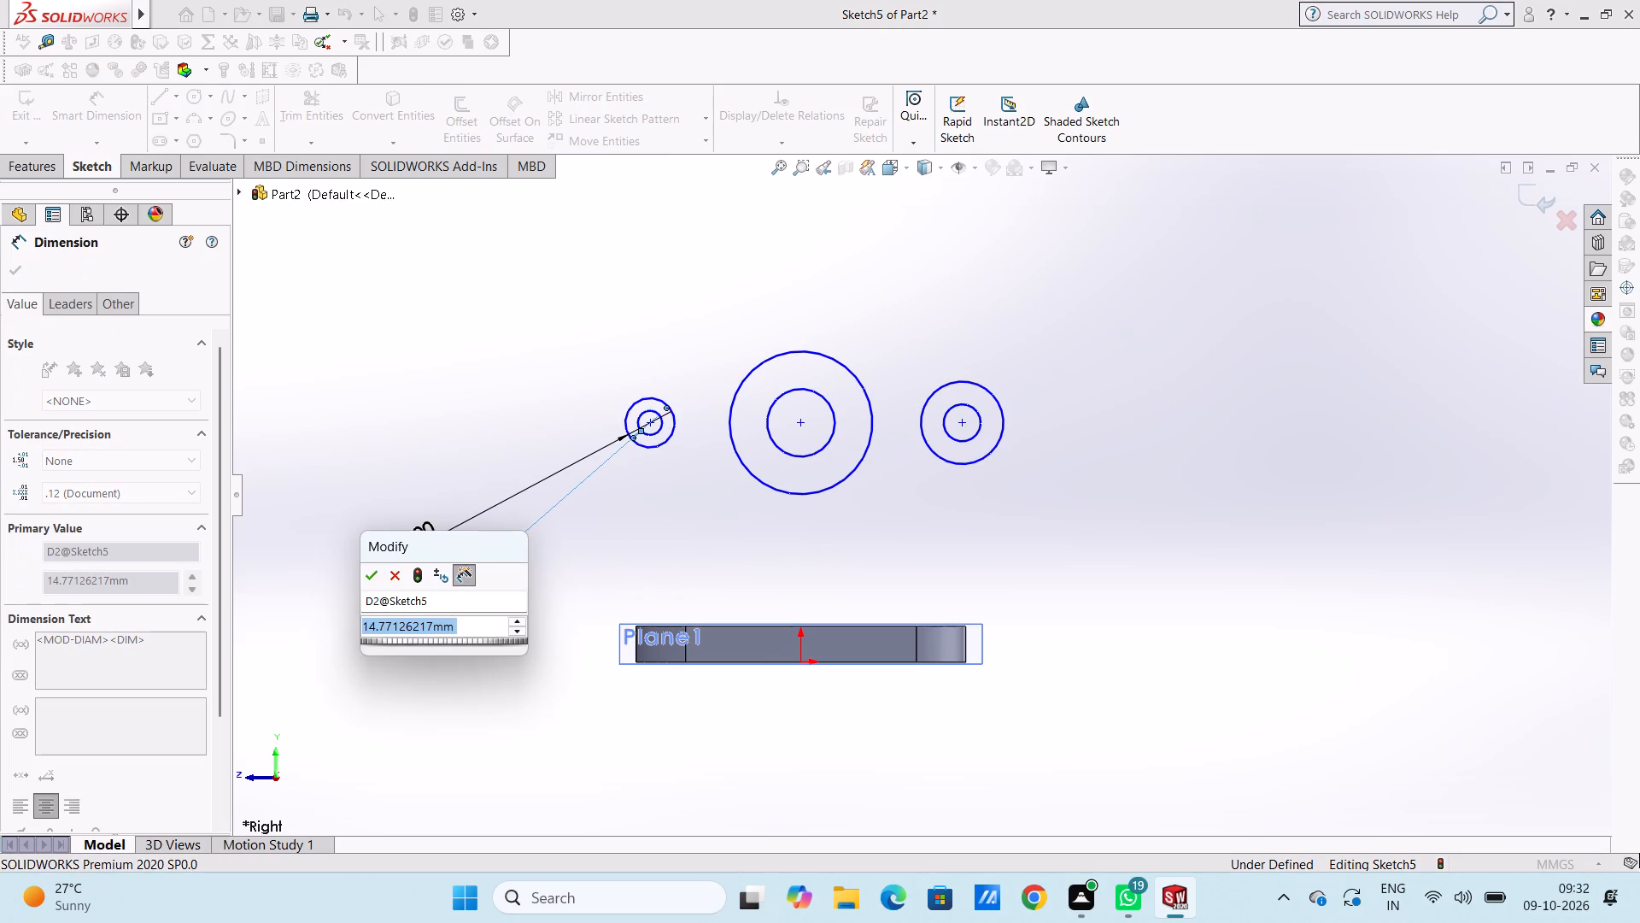
pyautogui.write('25')
pyautogui.press('Return')
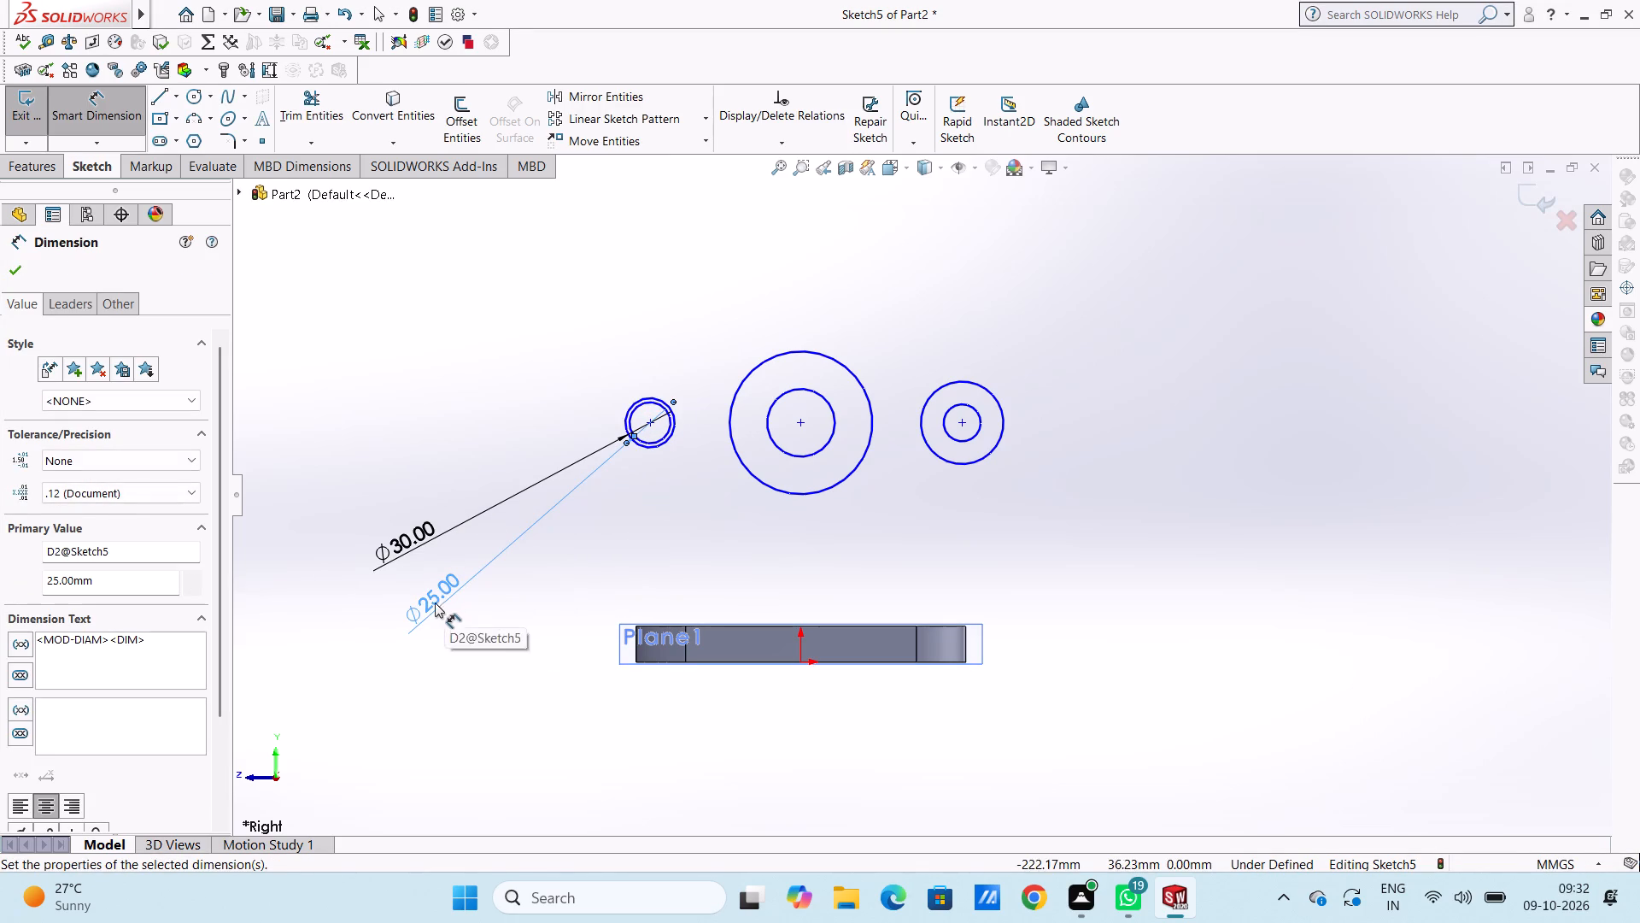
pyautogui.click(466, 450)
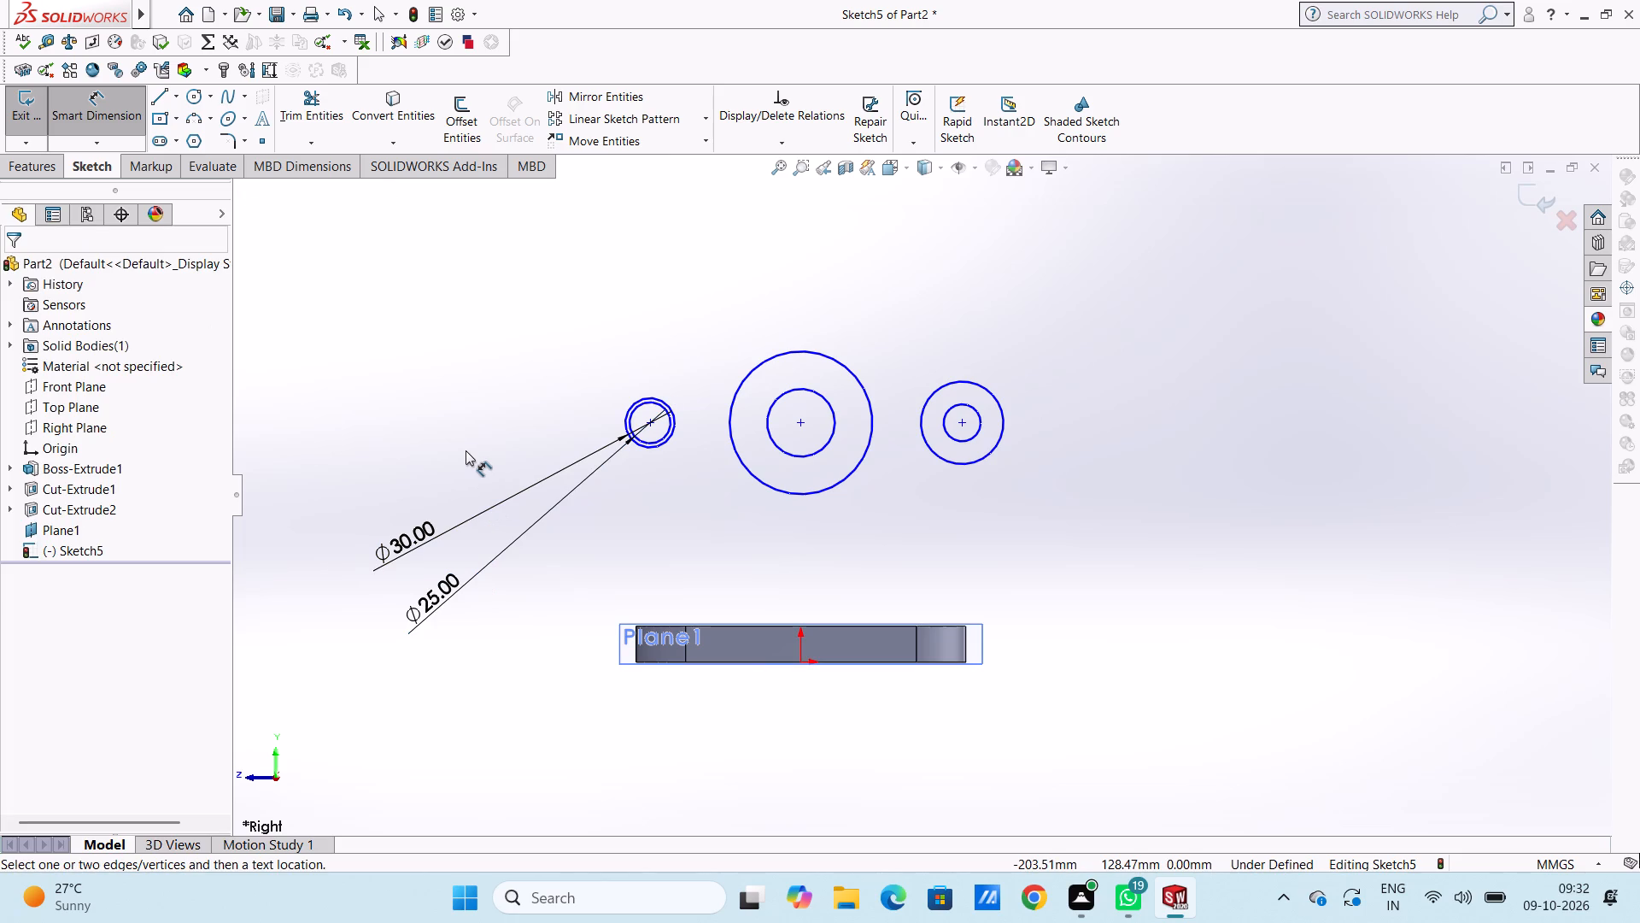
# Set the diameter of the left-hand pair's outer circle to 60 mm.
pyautogui.doubleClick(424, 532)
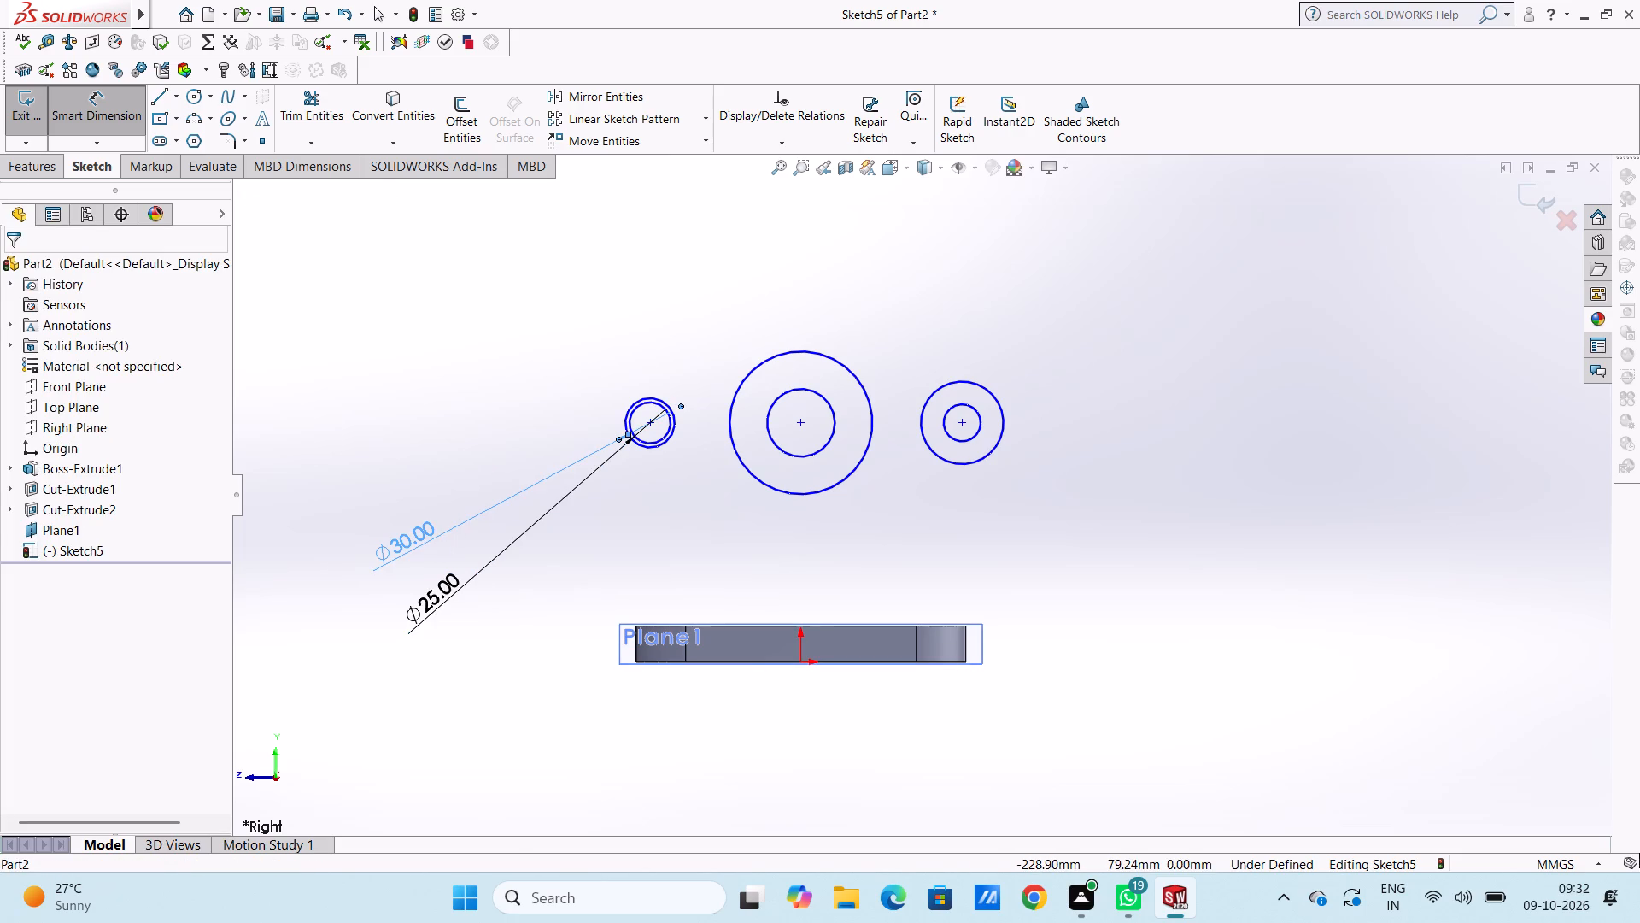
pyautogui.write('60')
pyautogui.press('Return')
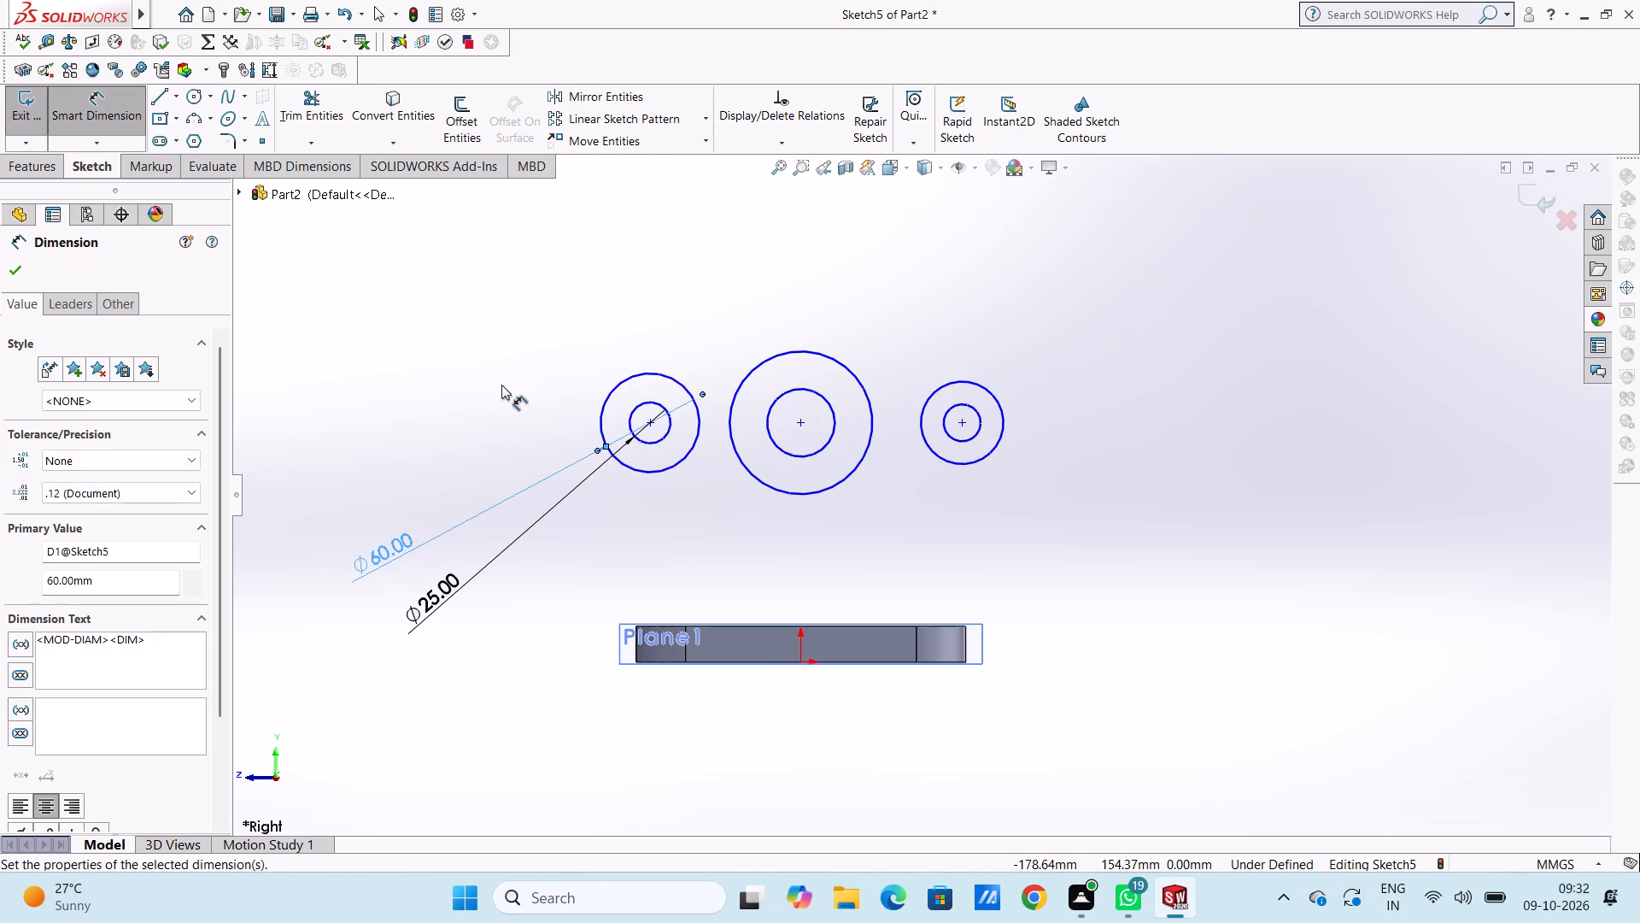
pyautogui.click(498, 375)
# Dimension the right-hand circle pair with diameters of 60 mm for the outer circle and 25 mm for the inner.
pyautogui.moveTo(969, 465); pyautogui.dragTo(973, 465)
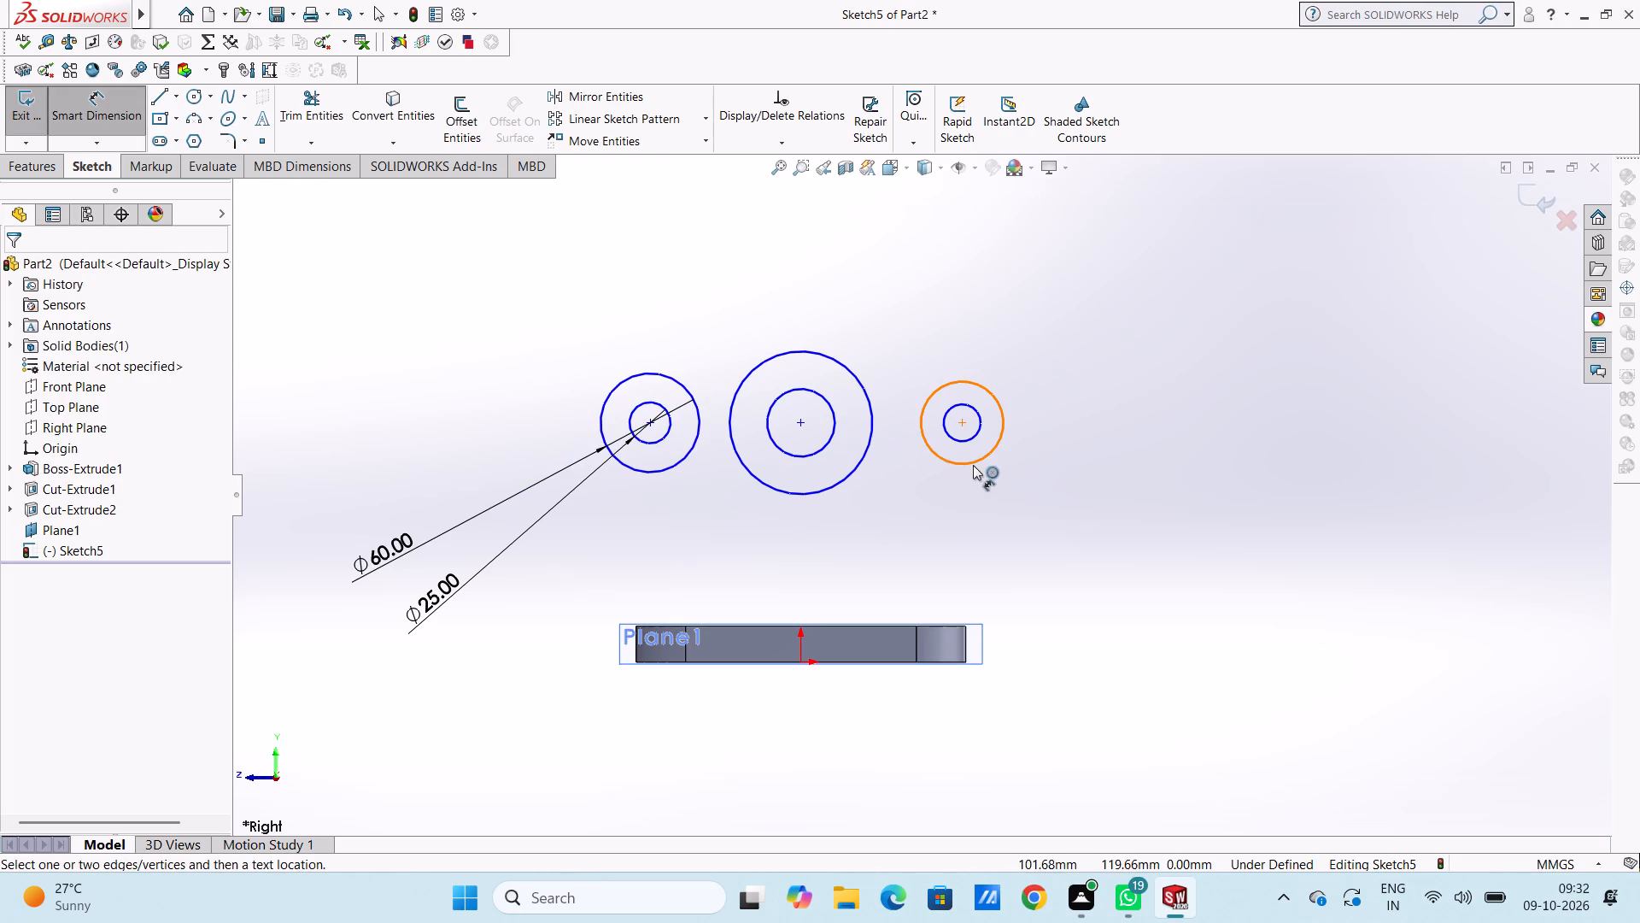
pyautogui.moveTo(973, 465); pyautogui.dragTo(984, 467)
pyautogui.click(1186, 528)
pyautogui.write('60')
pyautogui.press('Return')
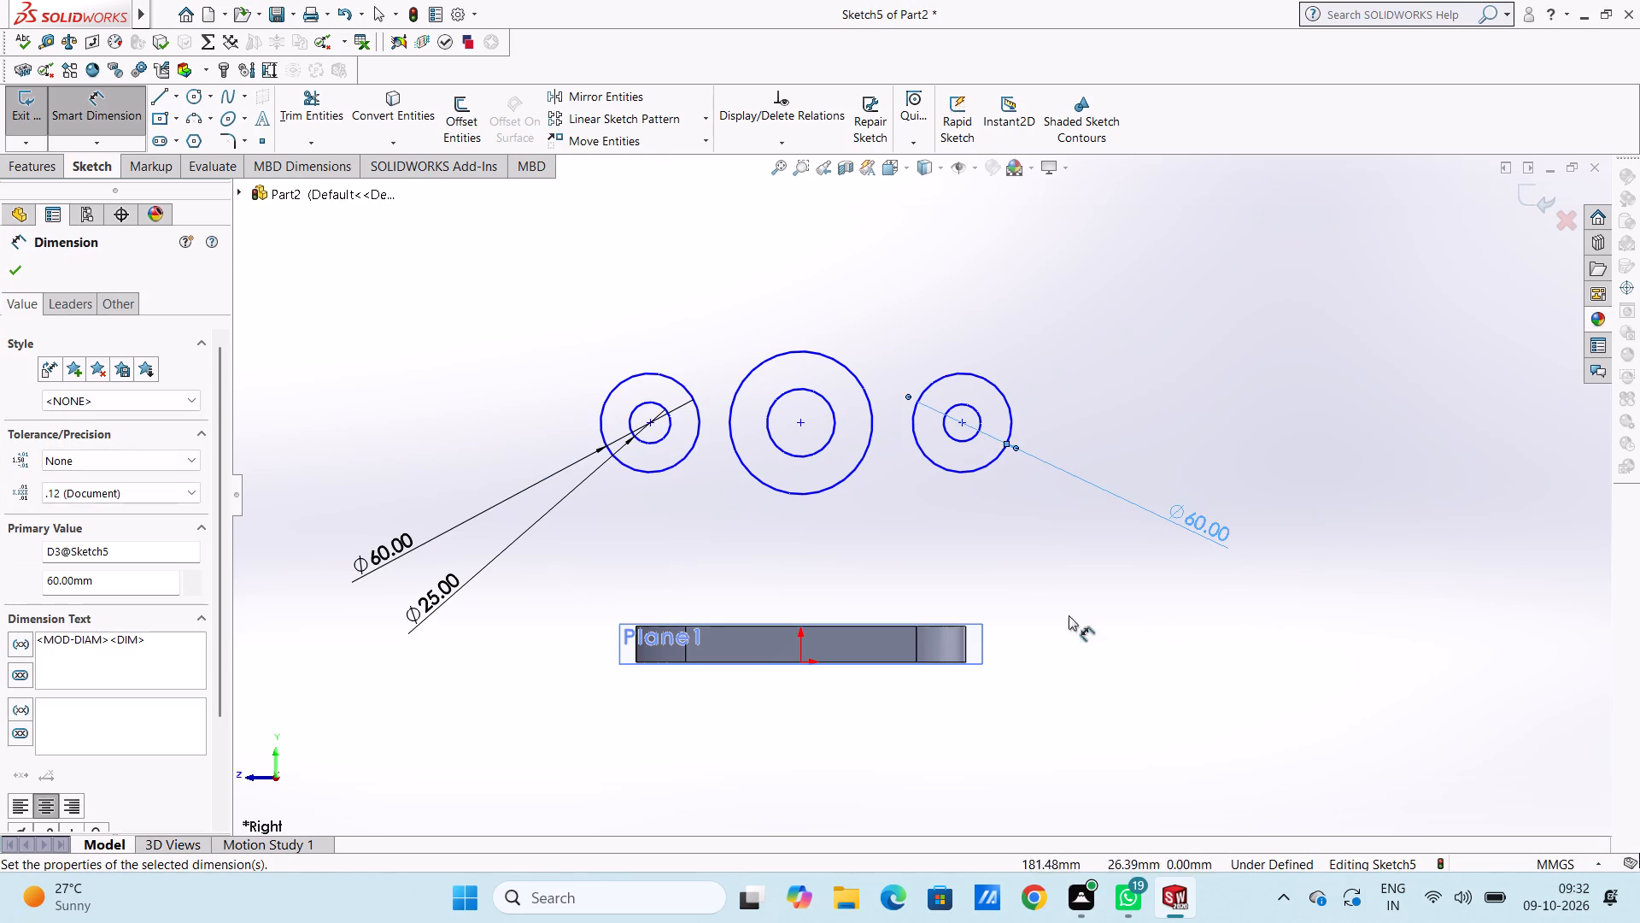
pyautogui.click(1031, 598)
pyautogui.click(967, 441)
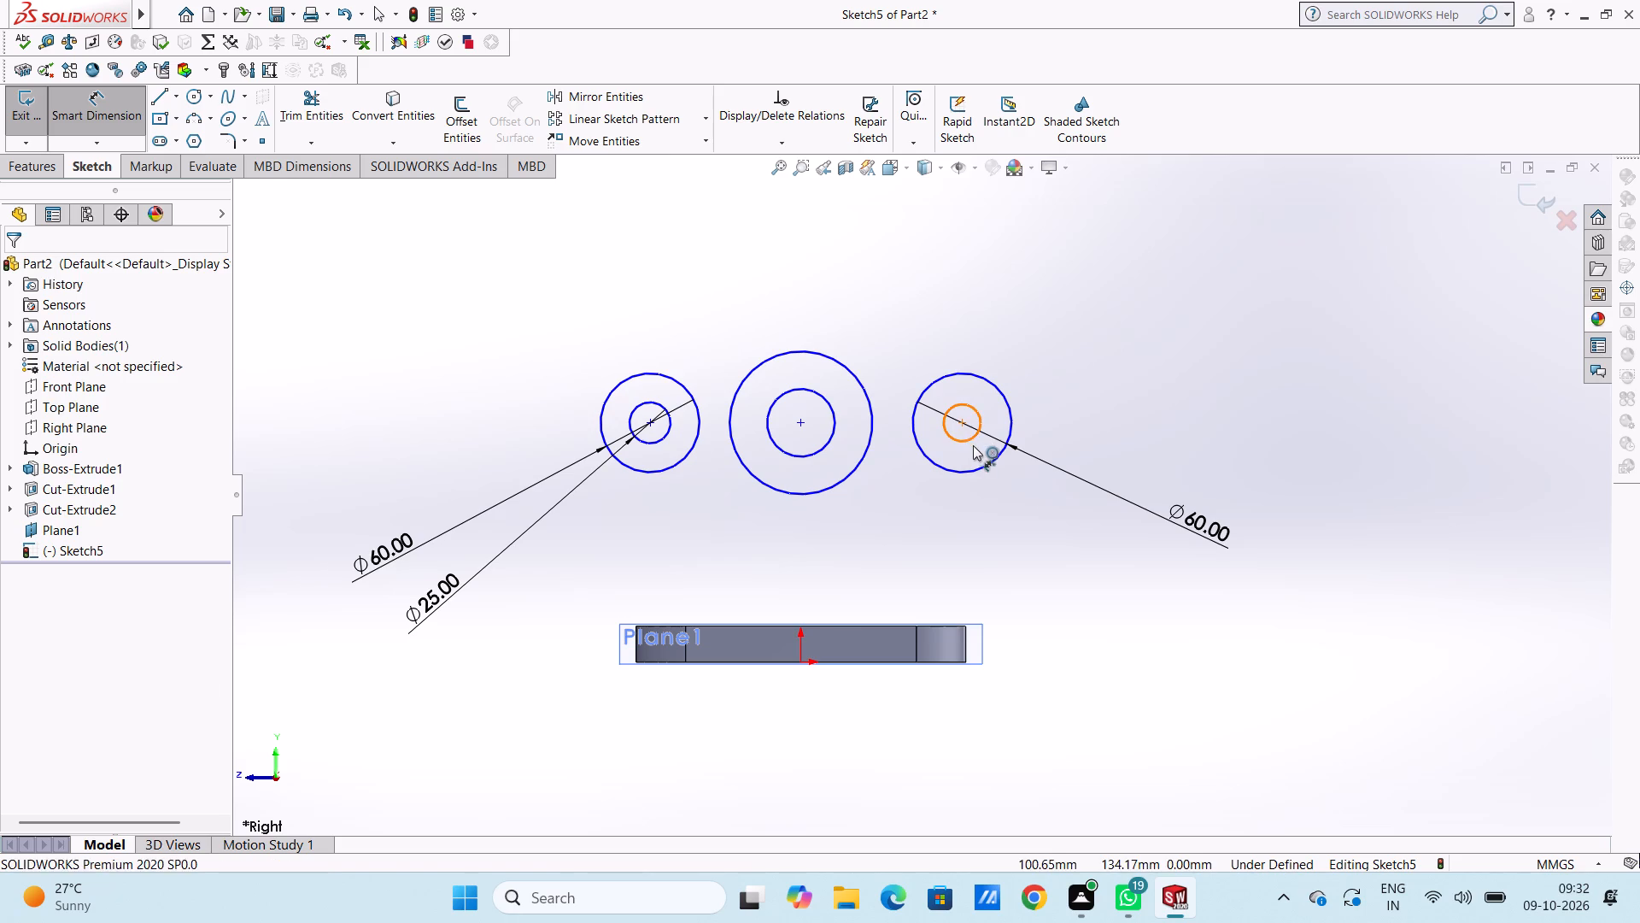
pyautogui.click(1174, 603)
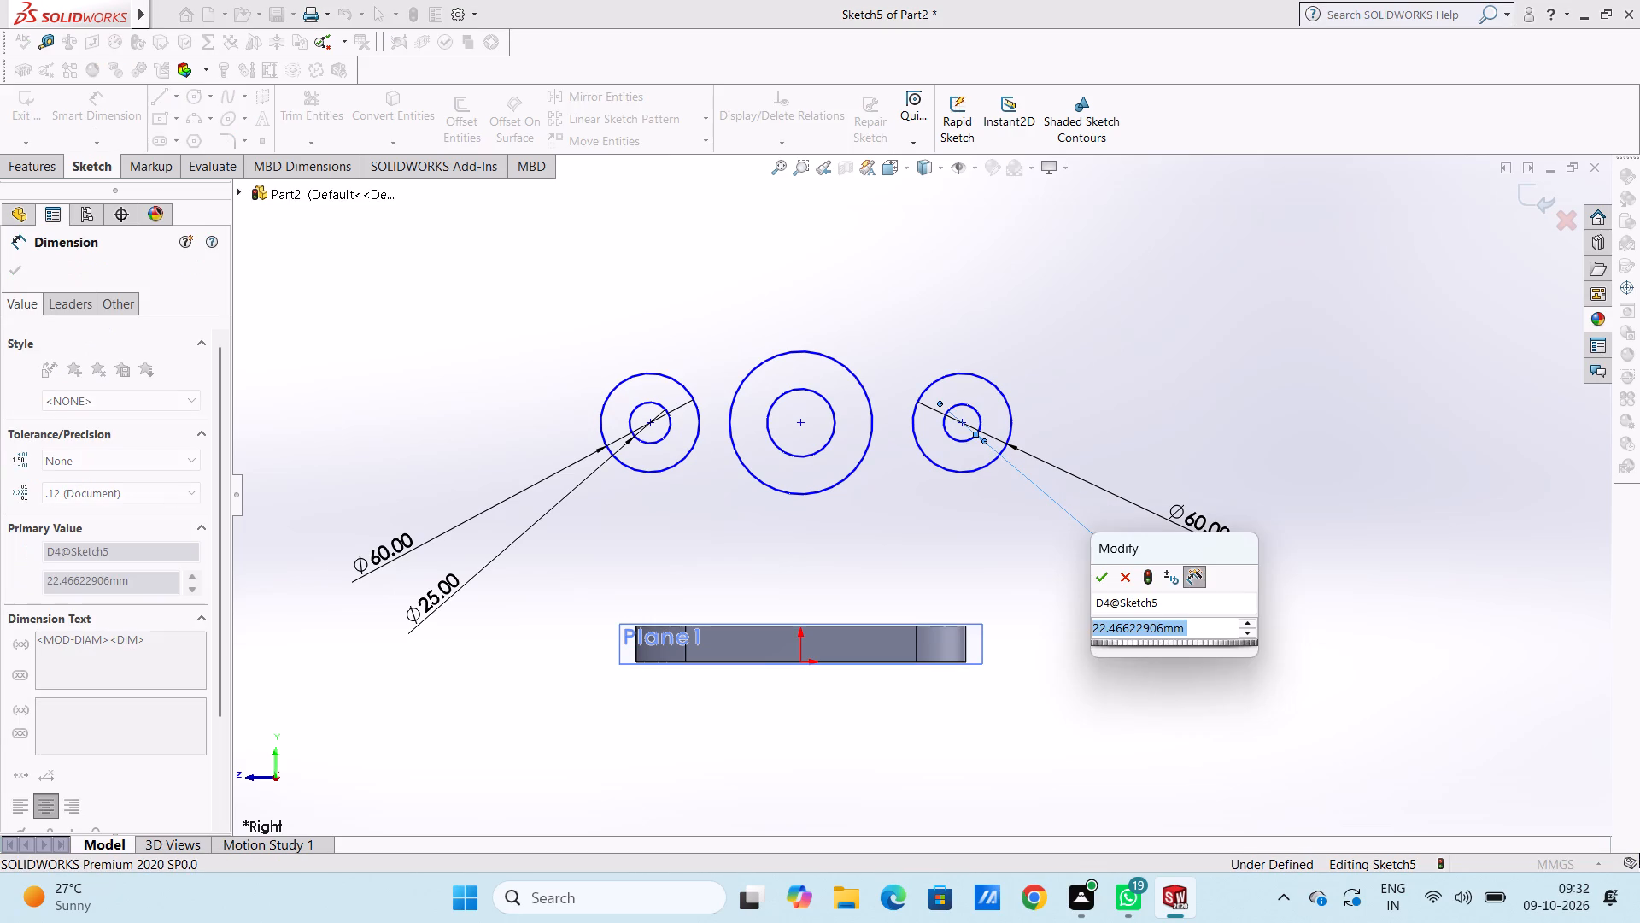
pyautogui.write('25')
pyautogui.press('Return')
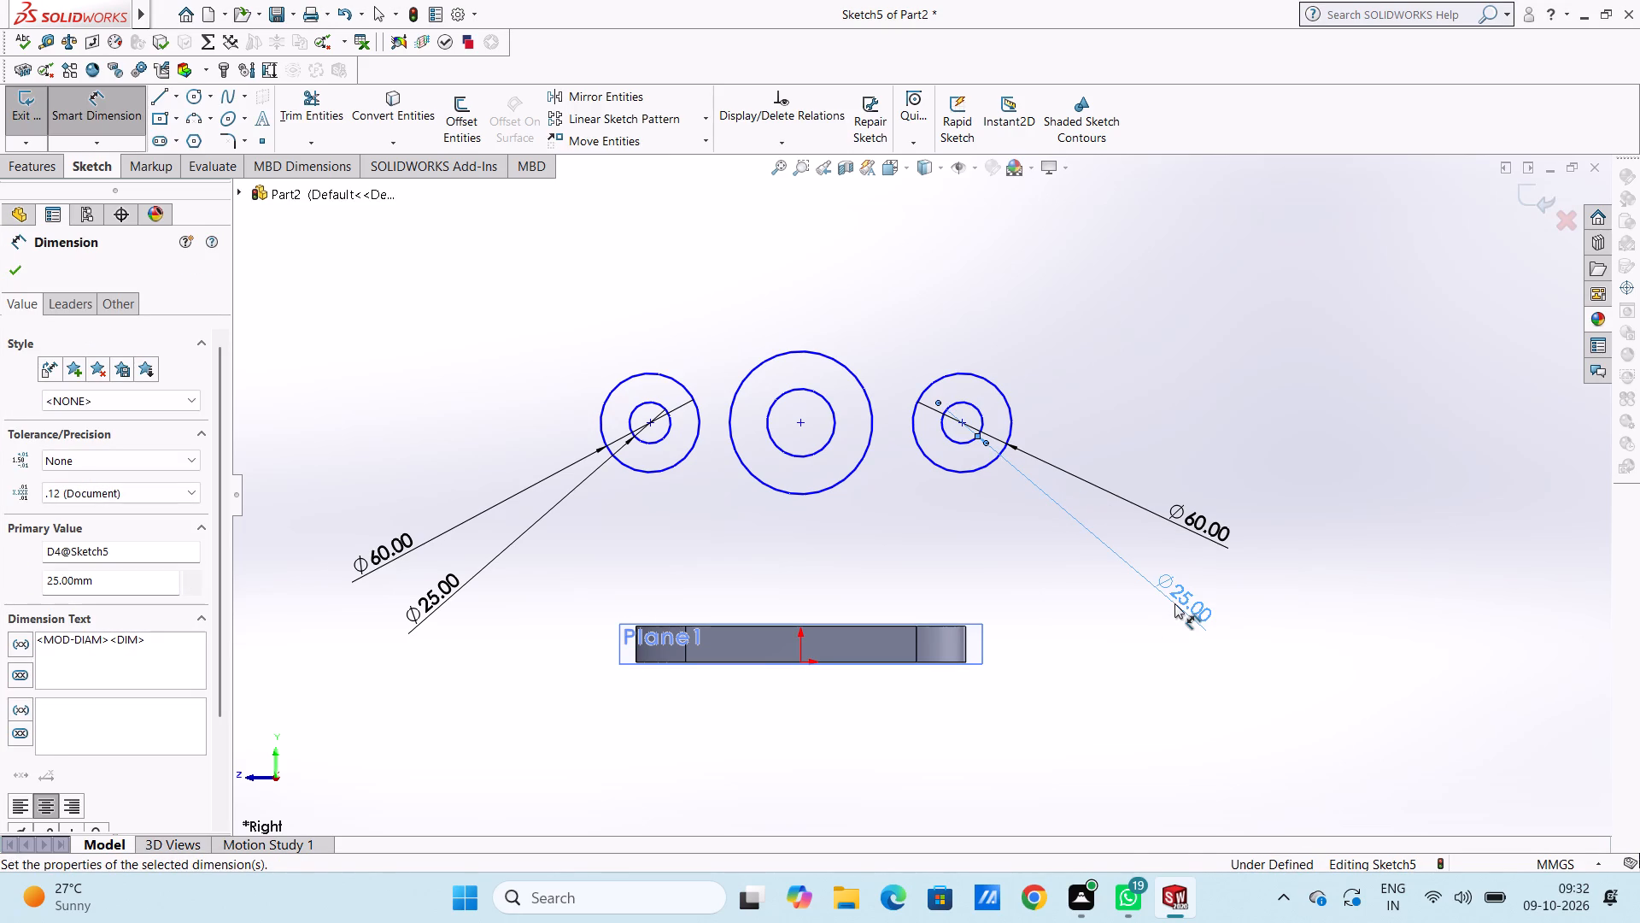
pyautogui.click(913, 546)
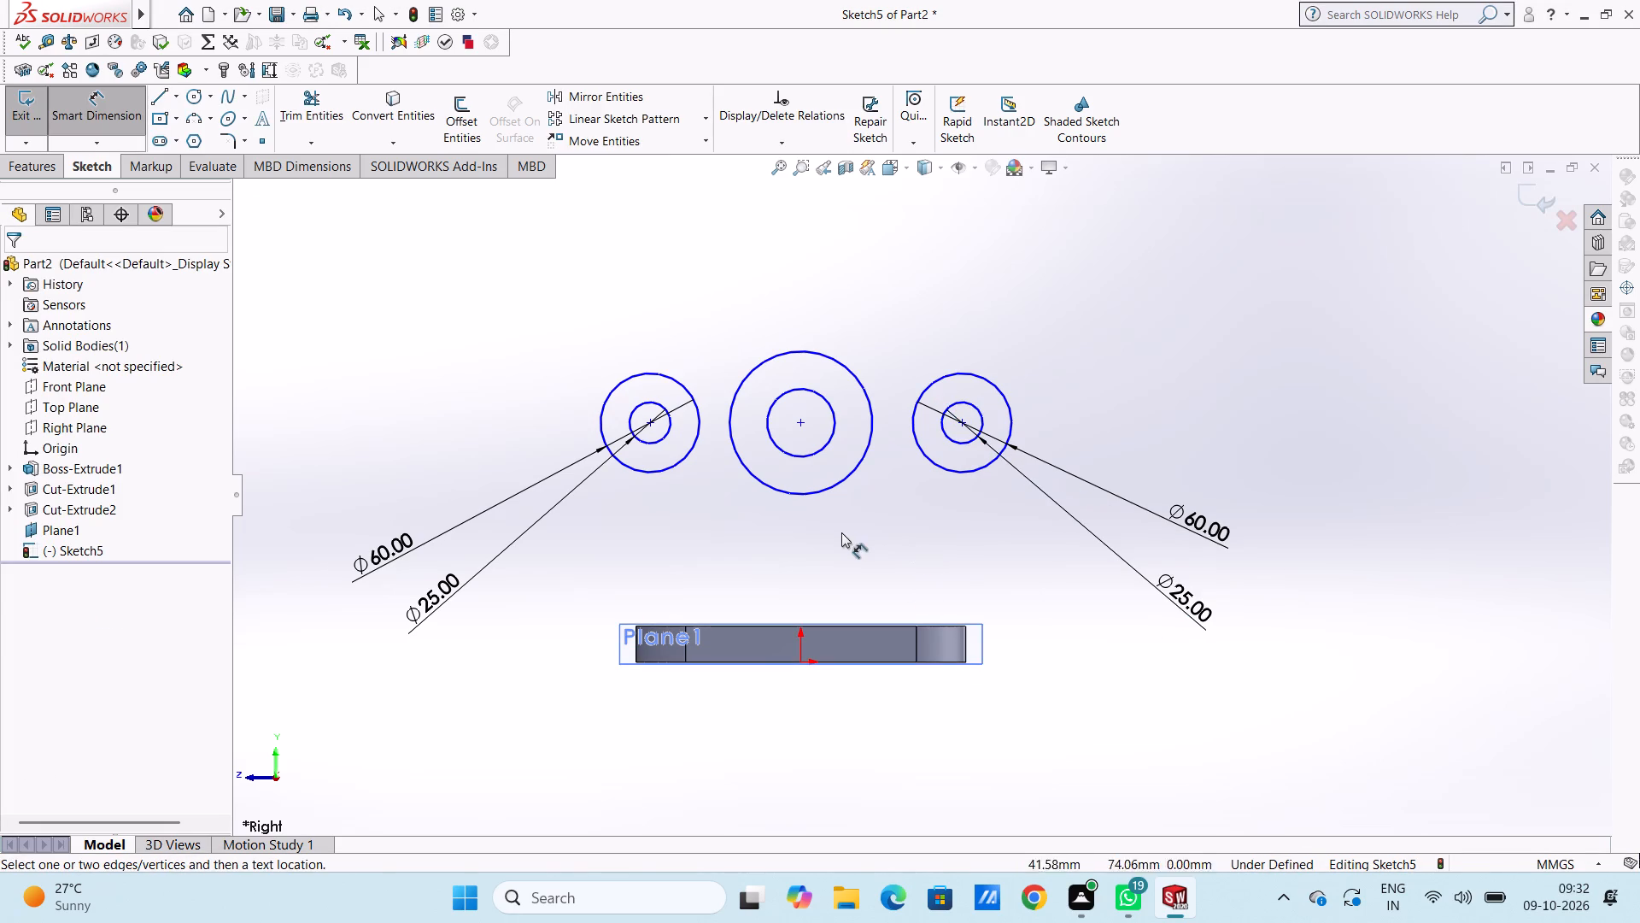
# Dimension the central circle pair with diameters of 126 mm (63+63) for the outer circle and 67 mm for the inner.
pyautogui.click(821, 493)
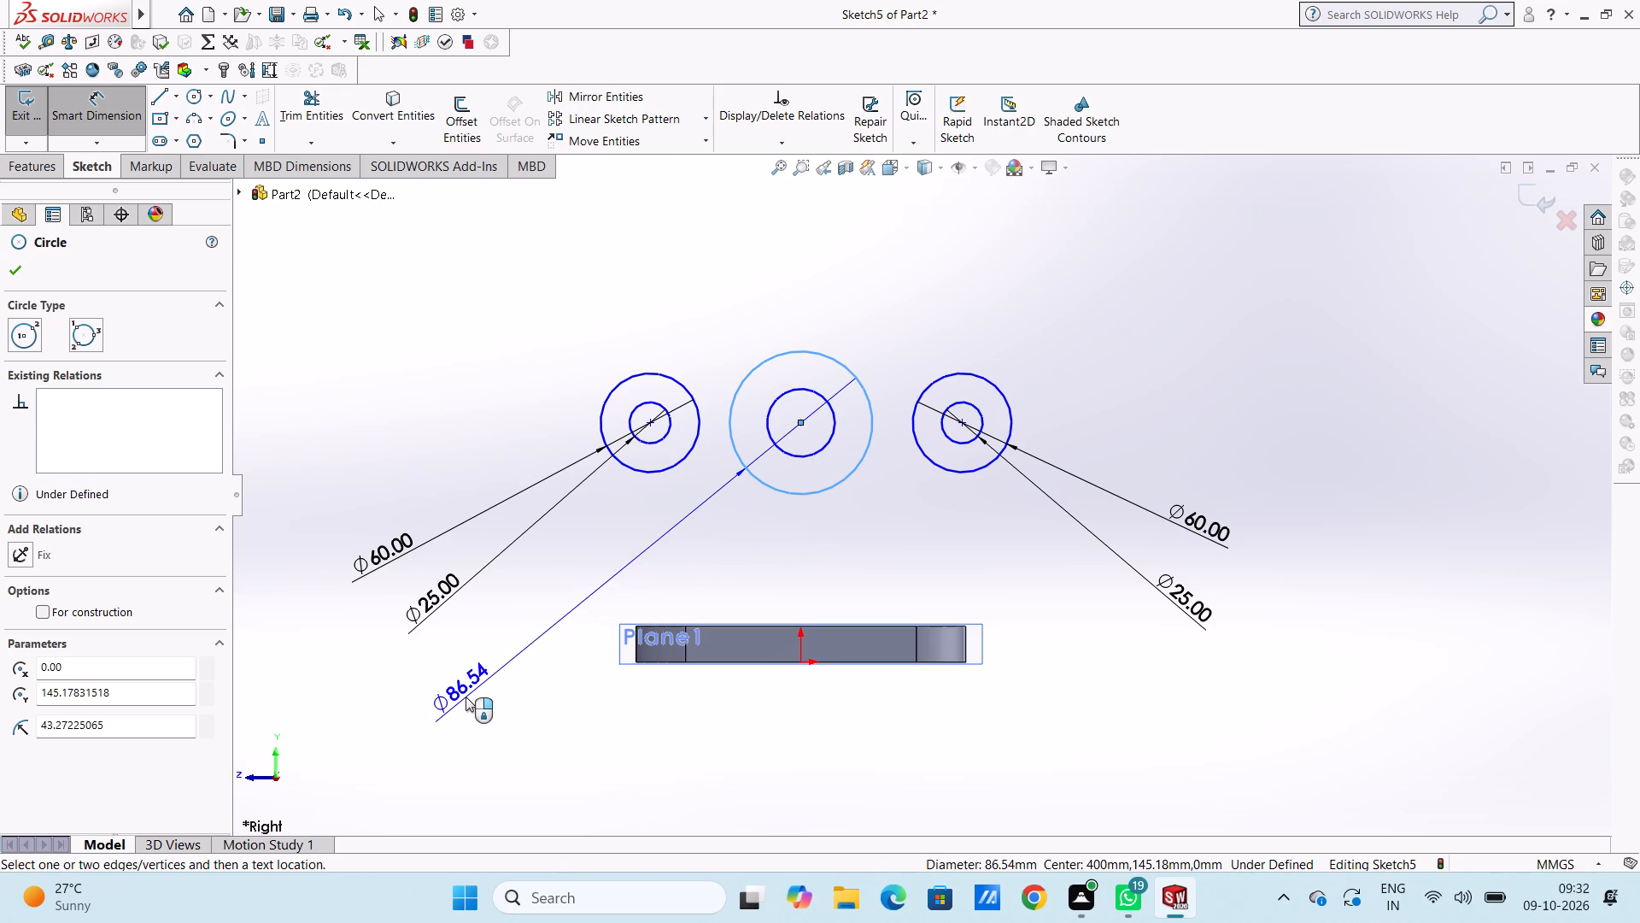
pyautogui.click(466, 697)
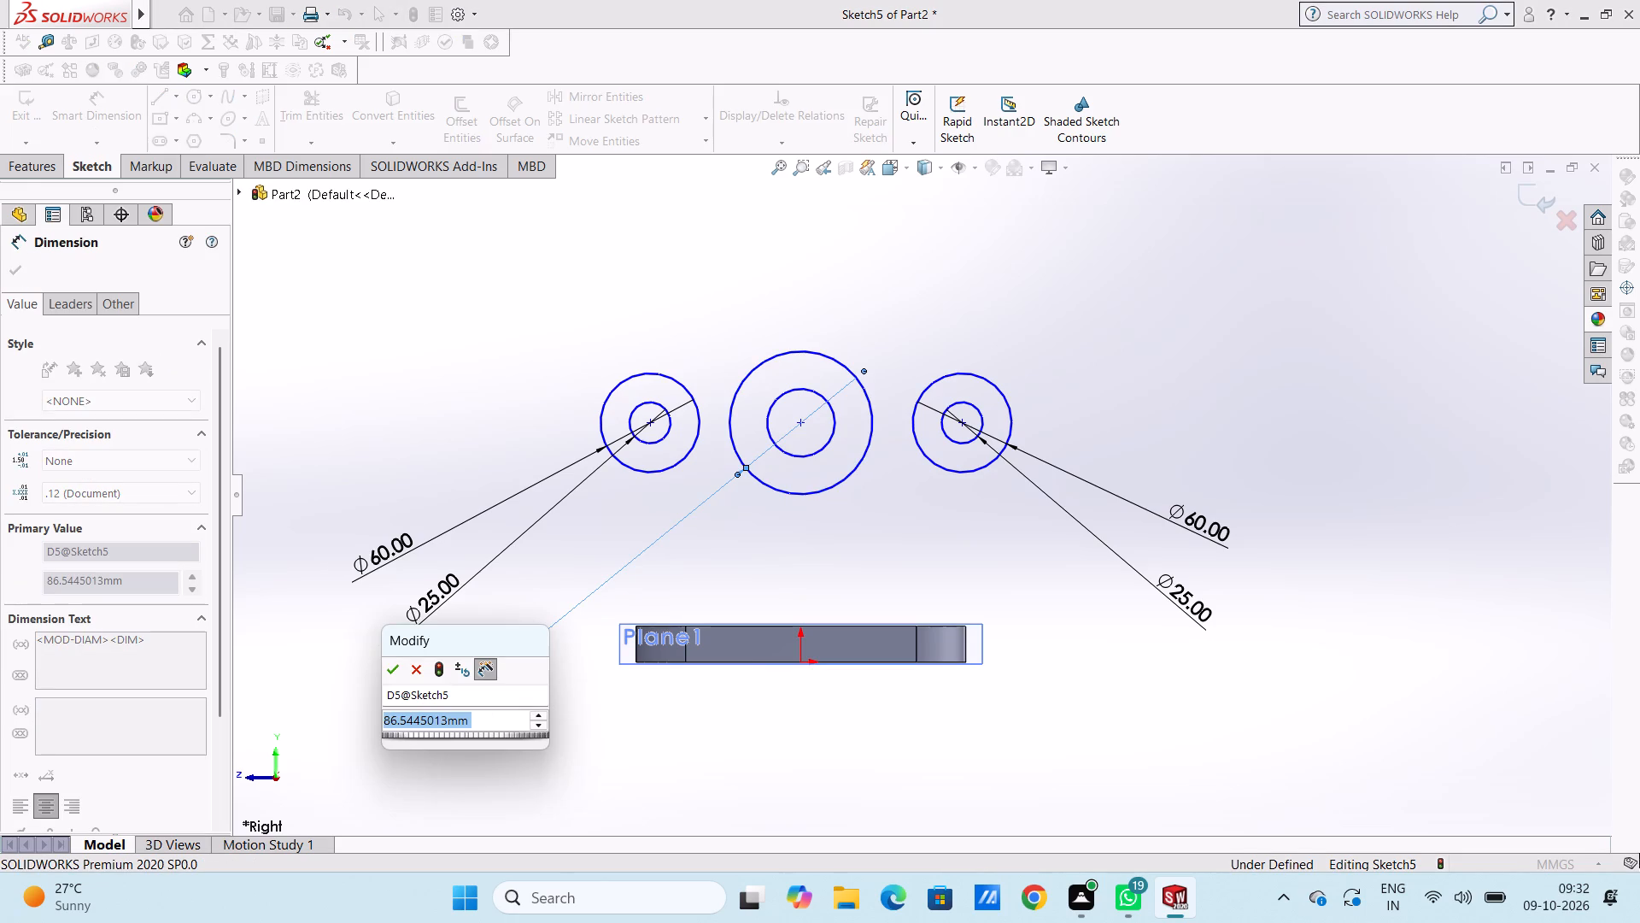
pyautogui.write('63+')
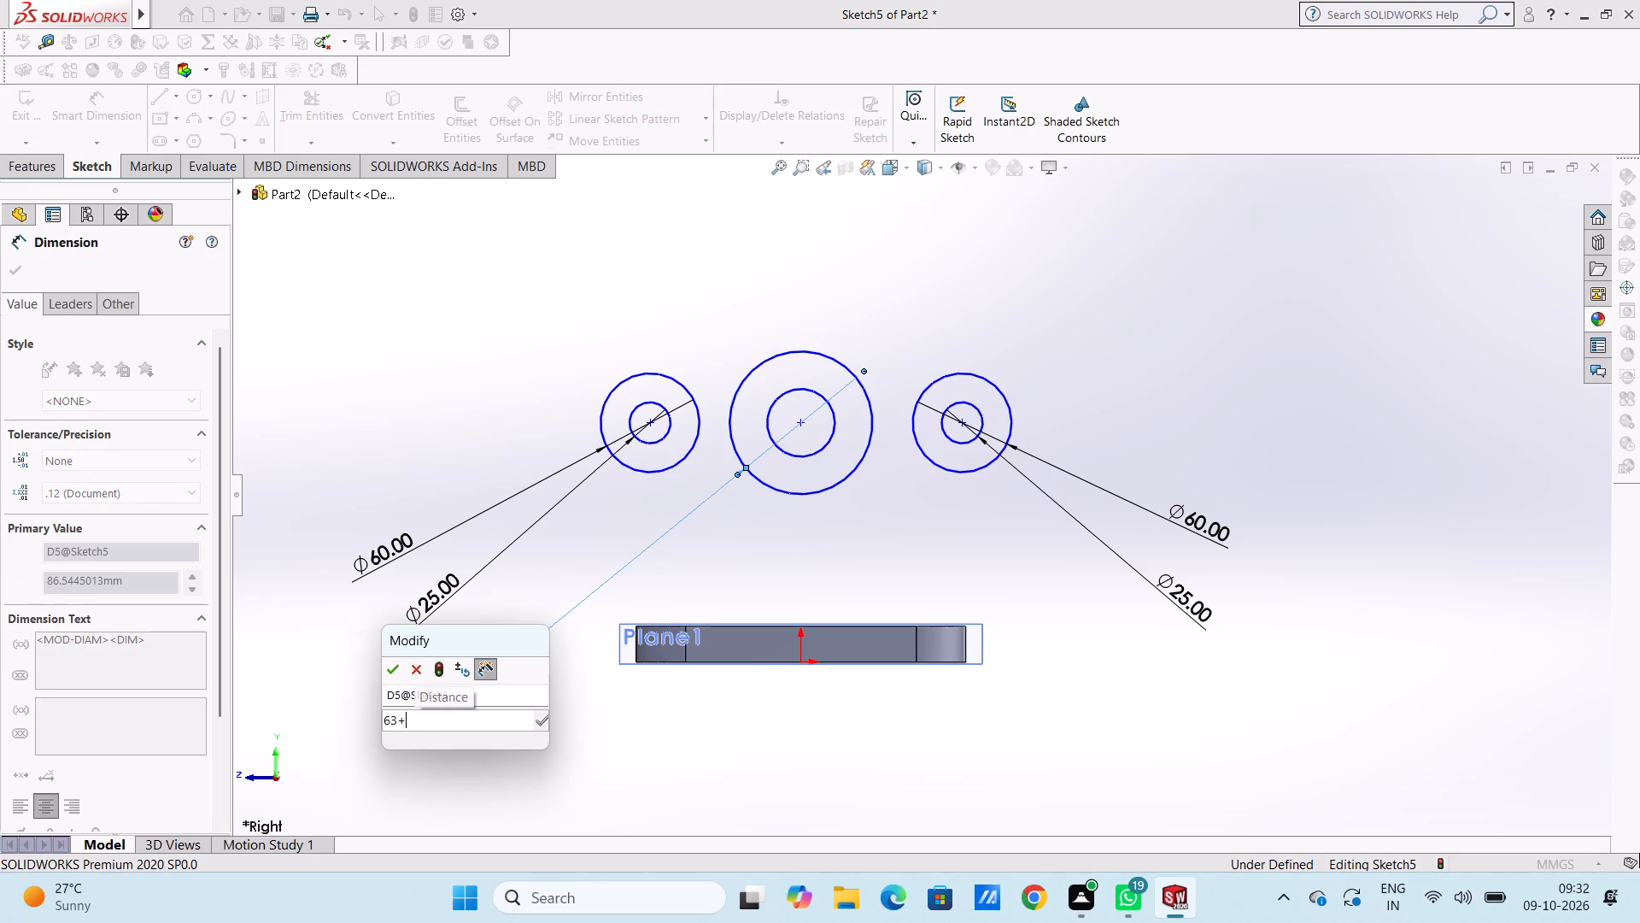
pyautogui.write('63')
pyautogui.press('Return')
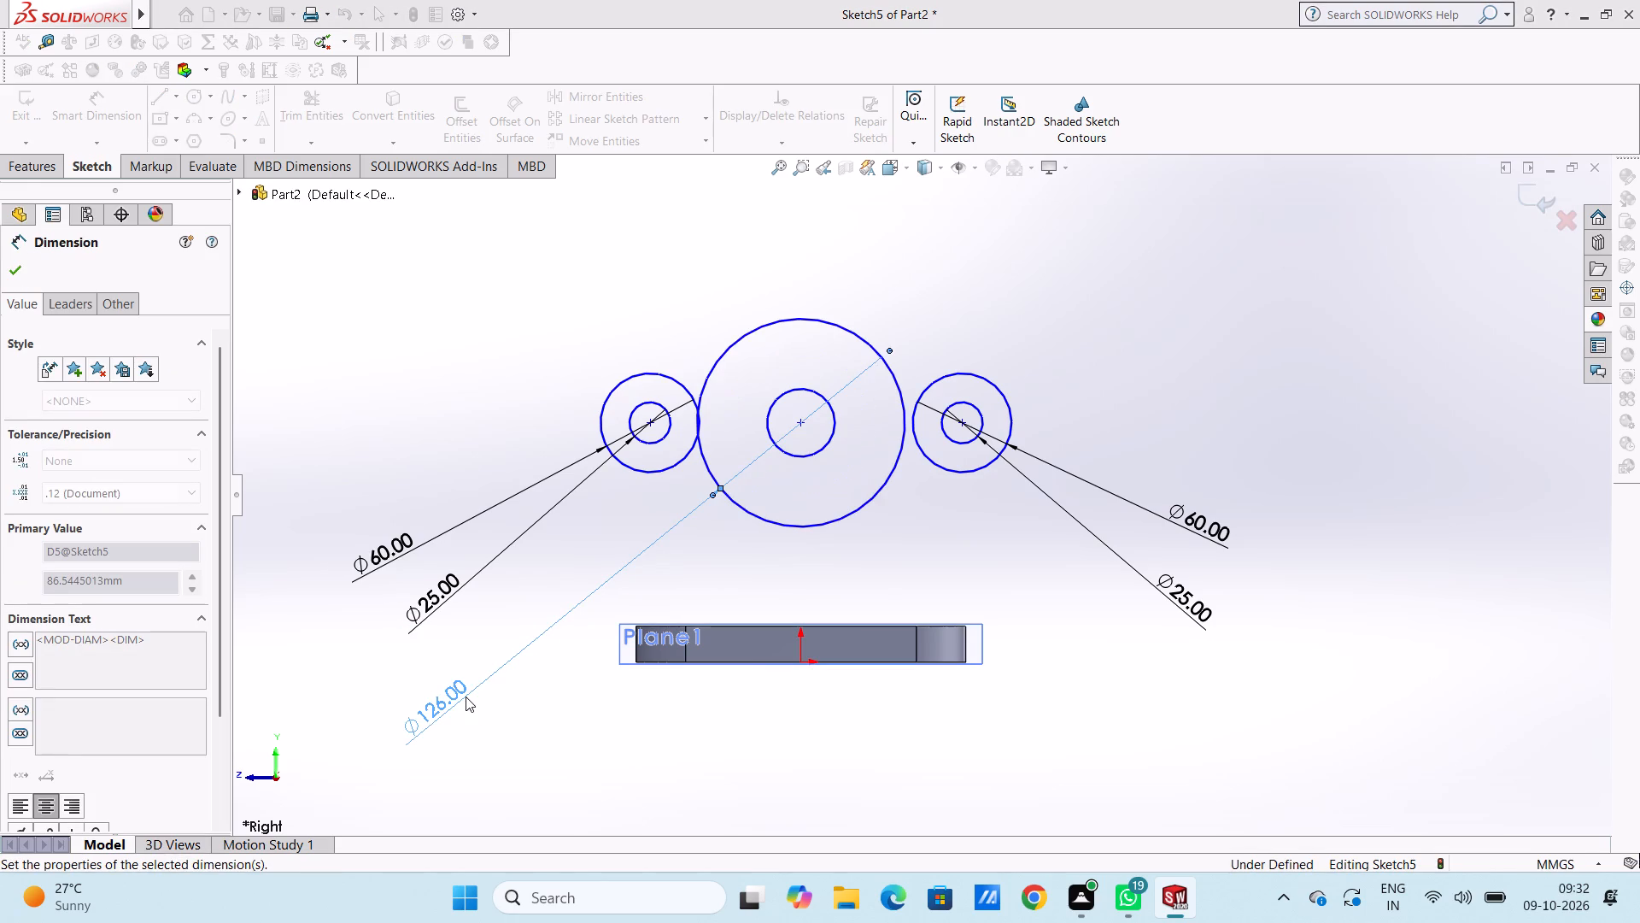
pyautogui.click(538, 573)
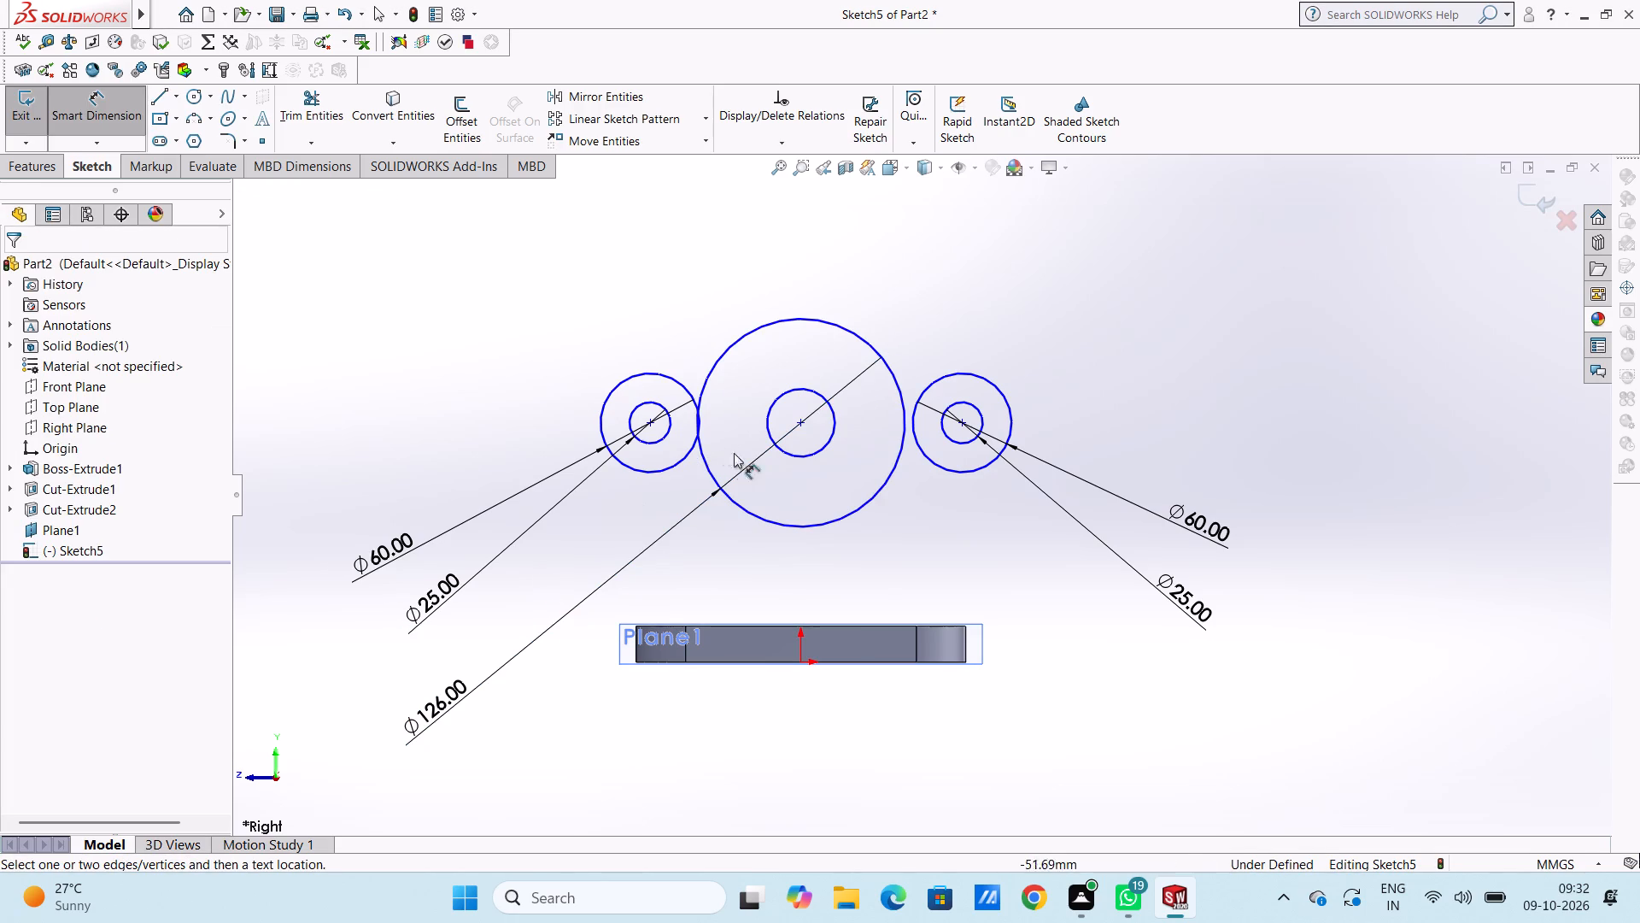
pyautogui.click(800, 457)
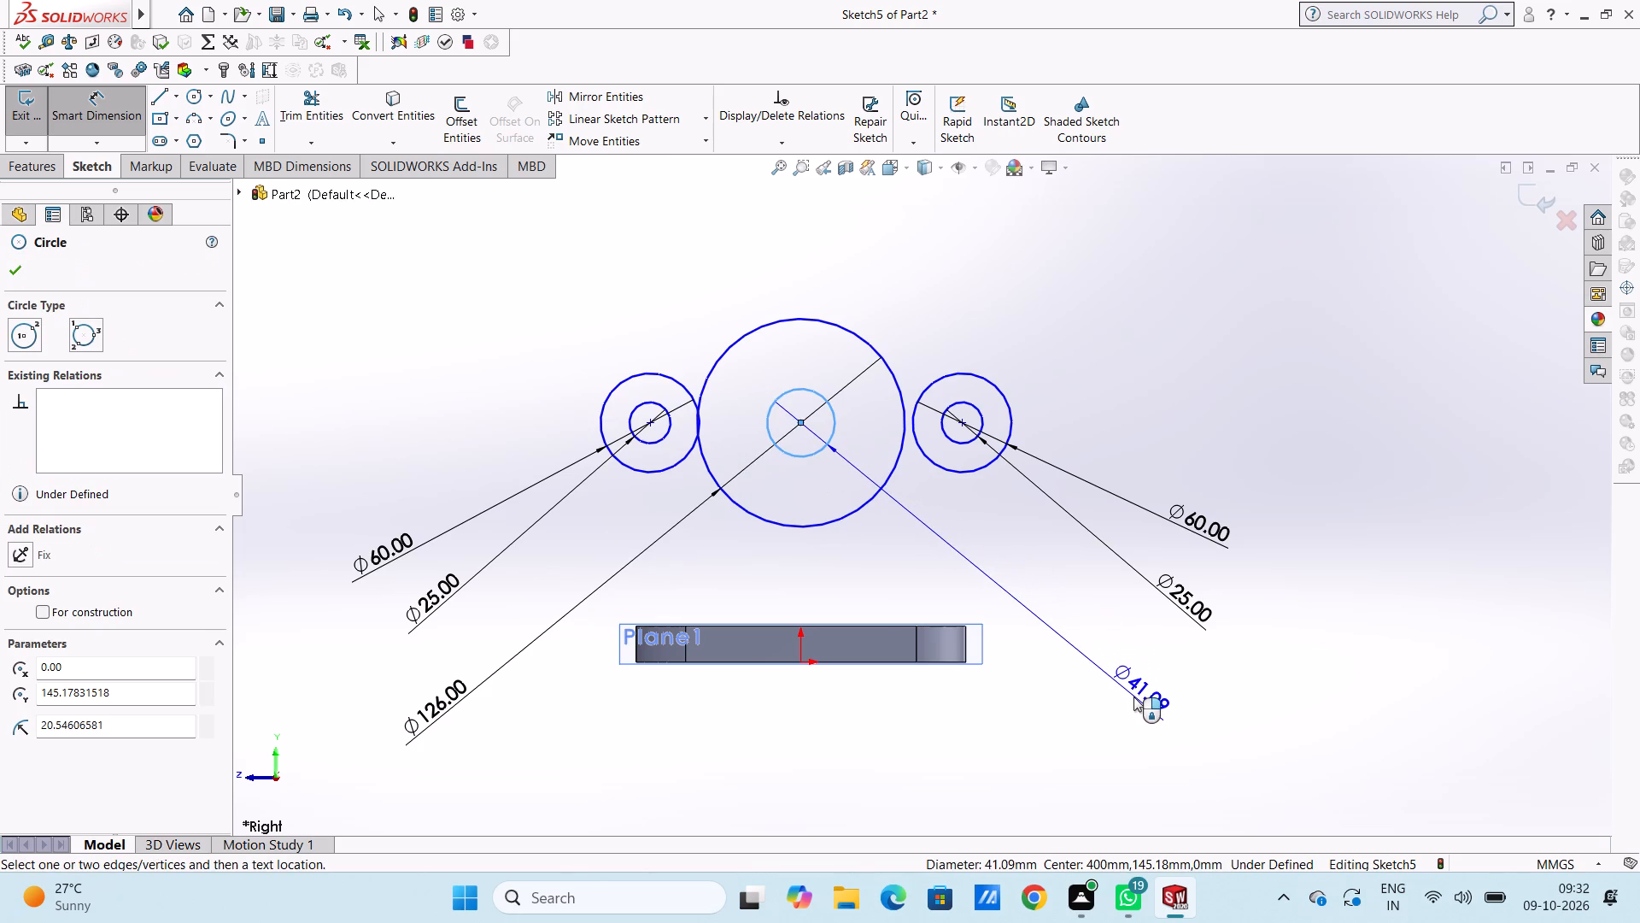
pyautogui.click(1133, 697)
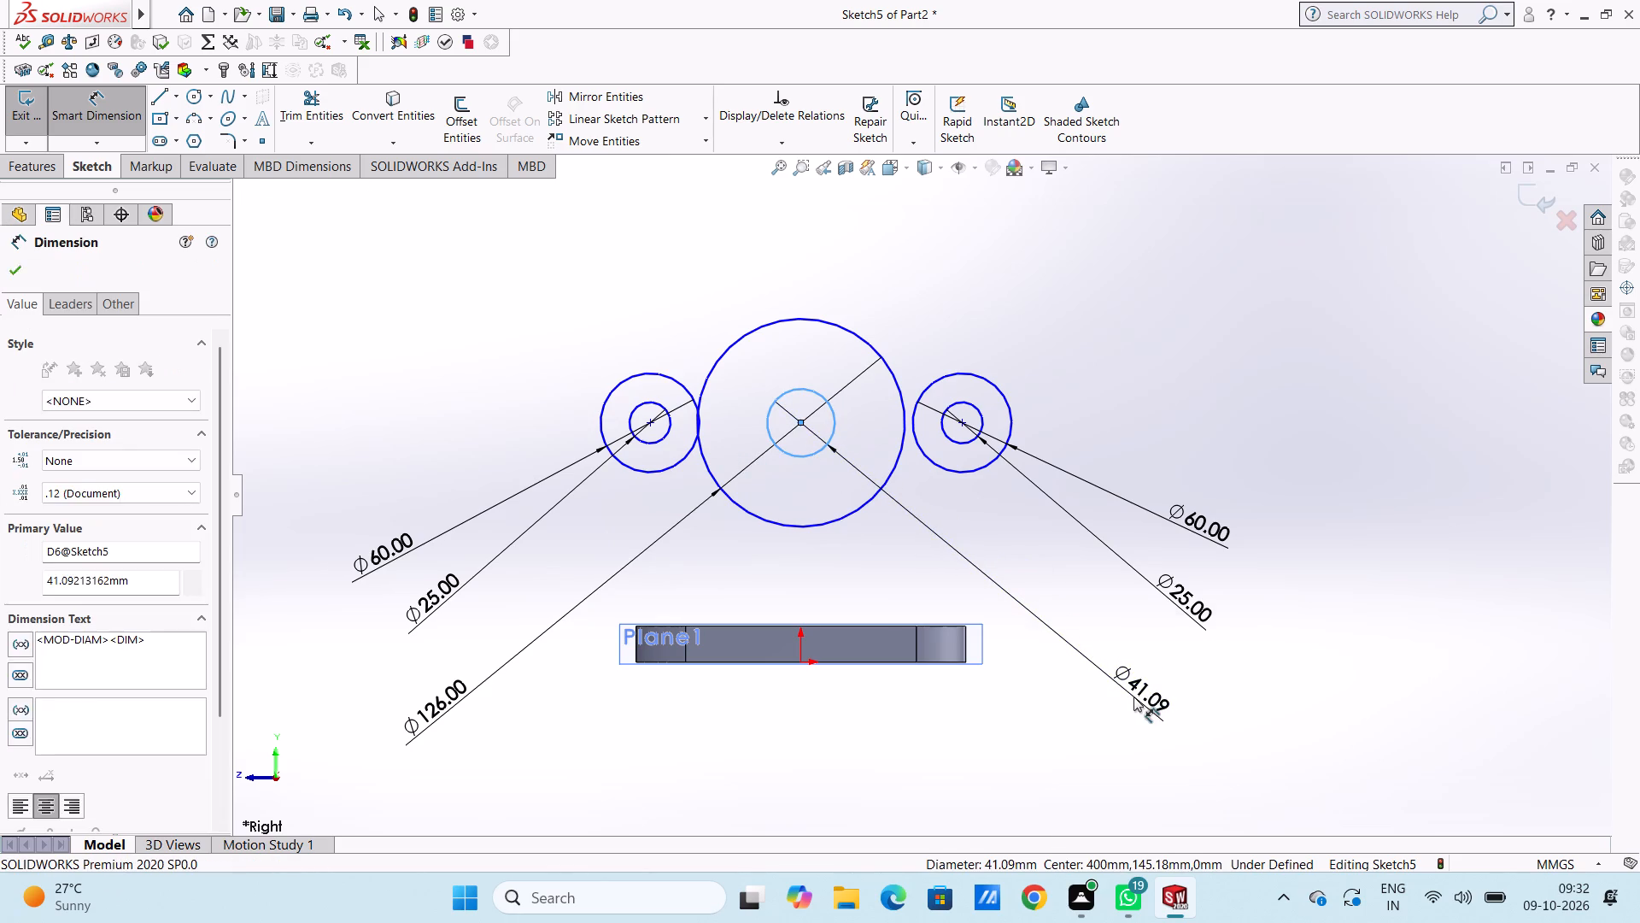
pyautogui.write('67')
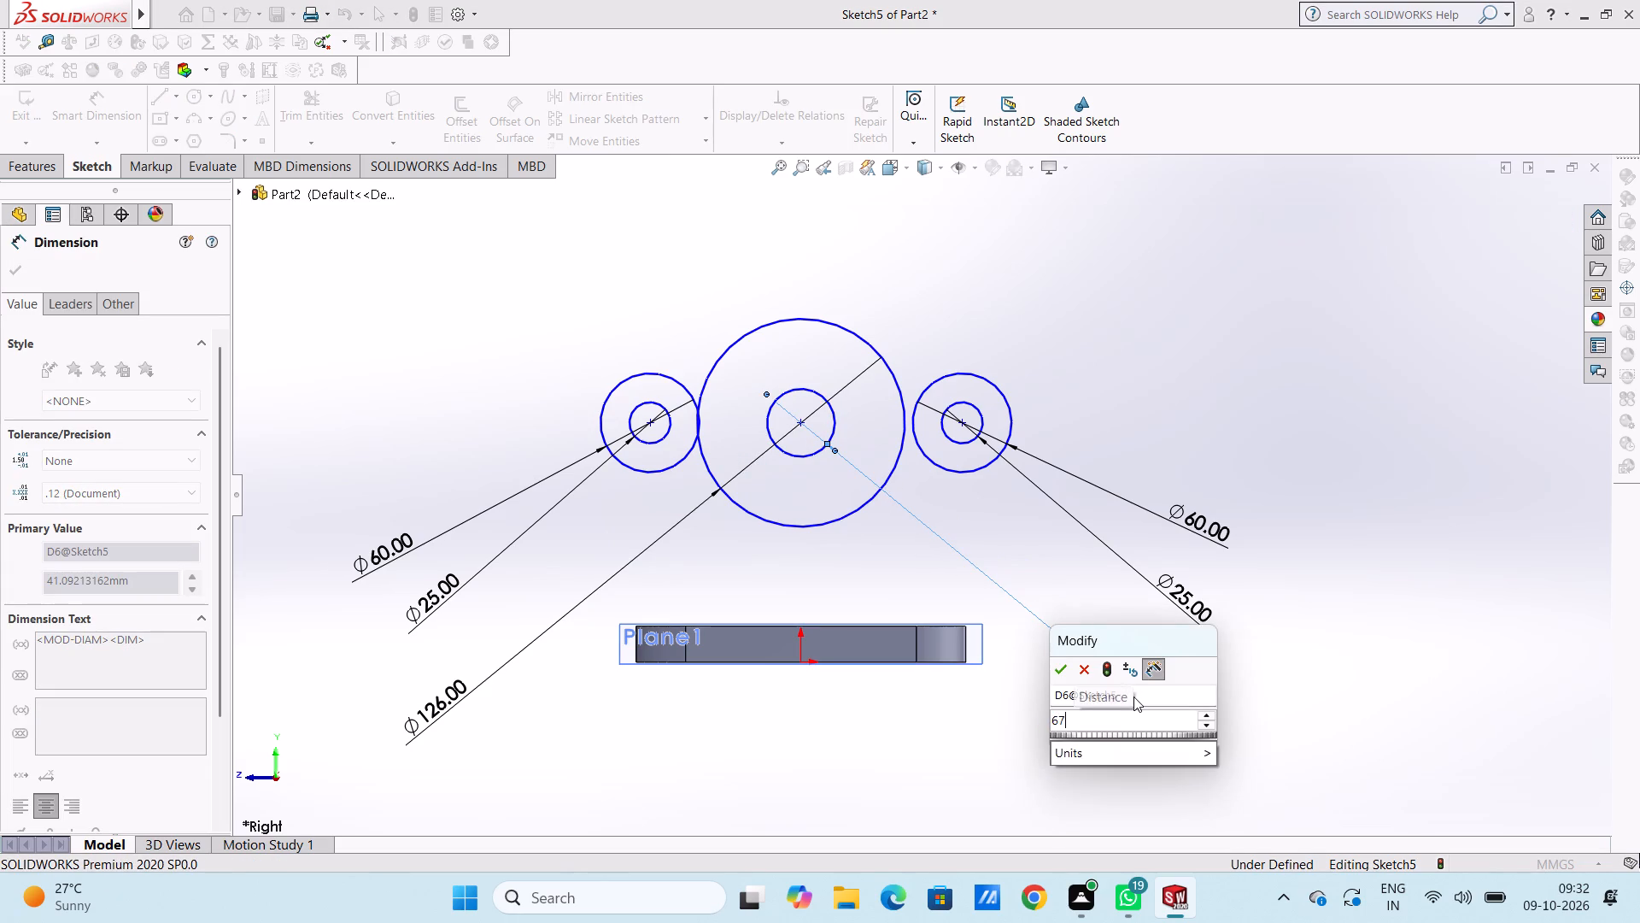
pyautogui.press('Return')
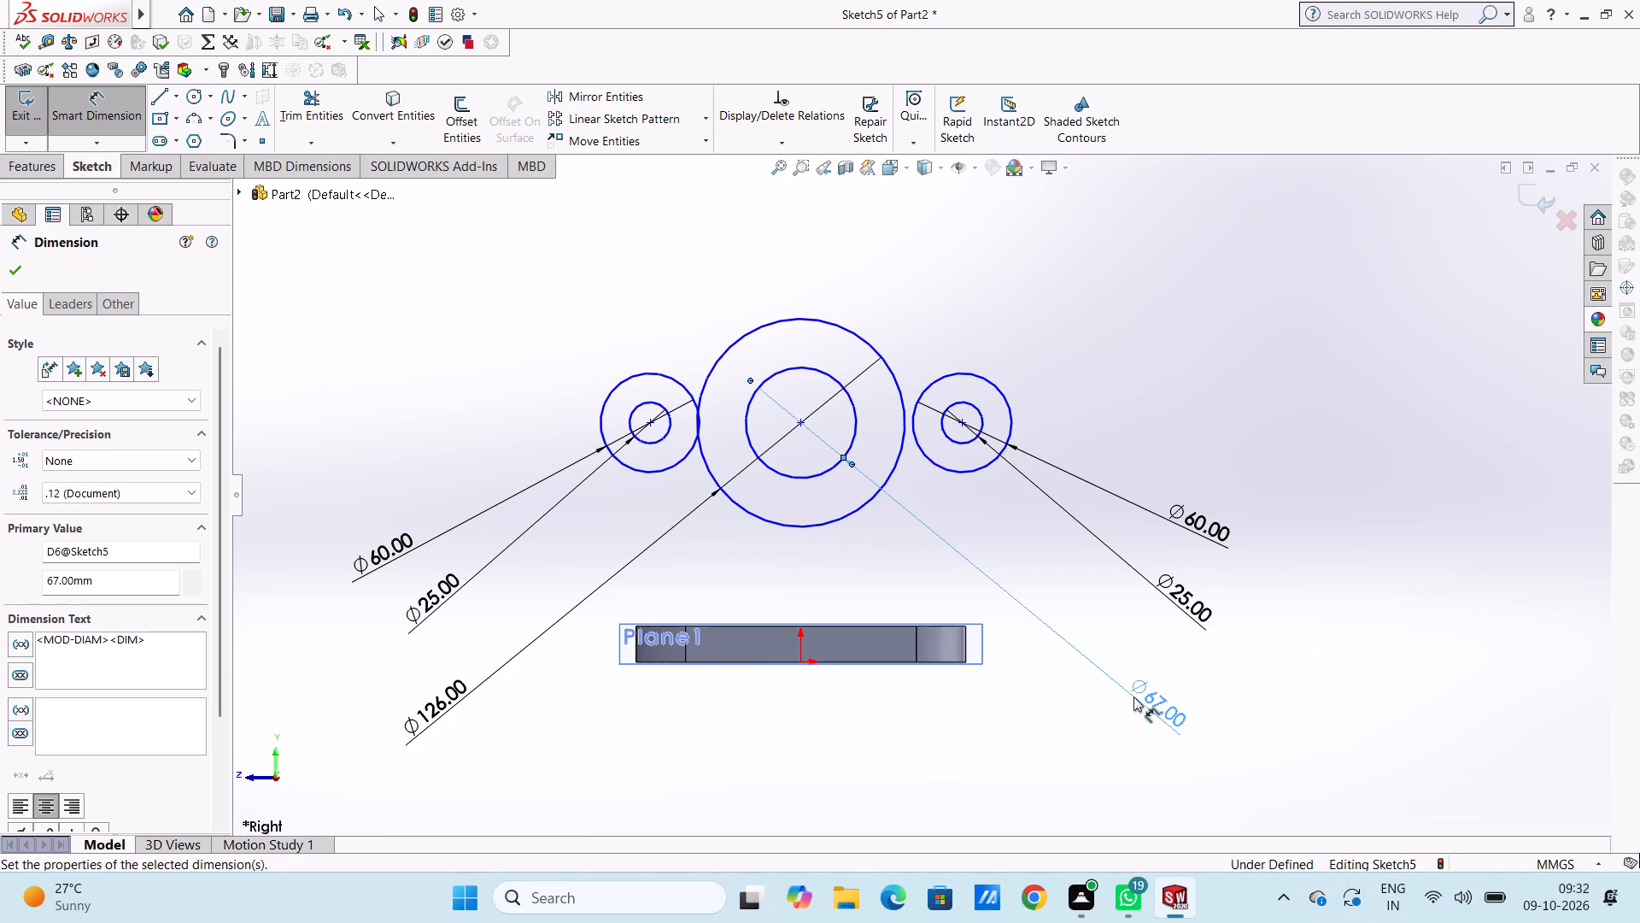
pyautogui.click(1027, 554)
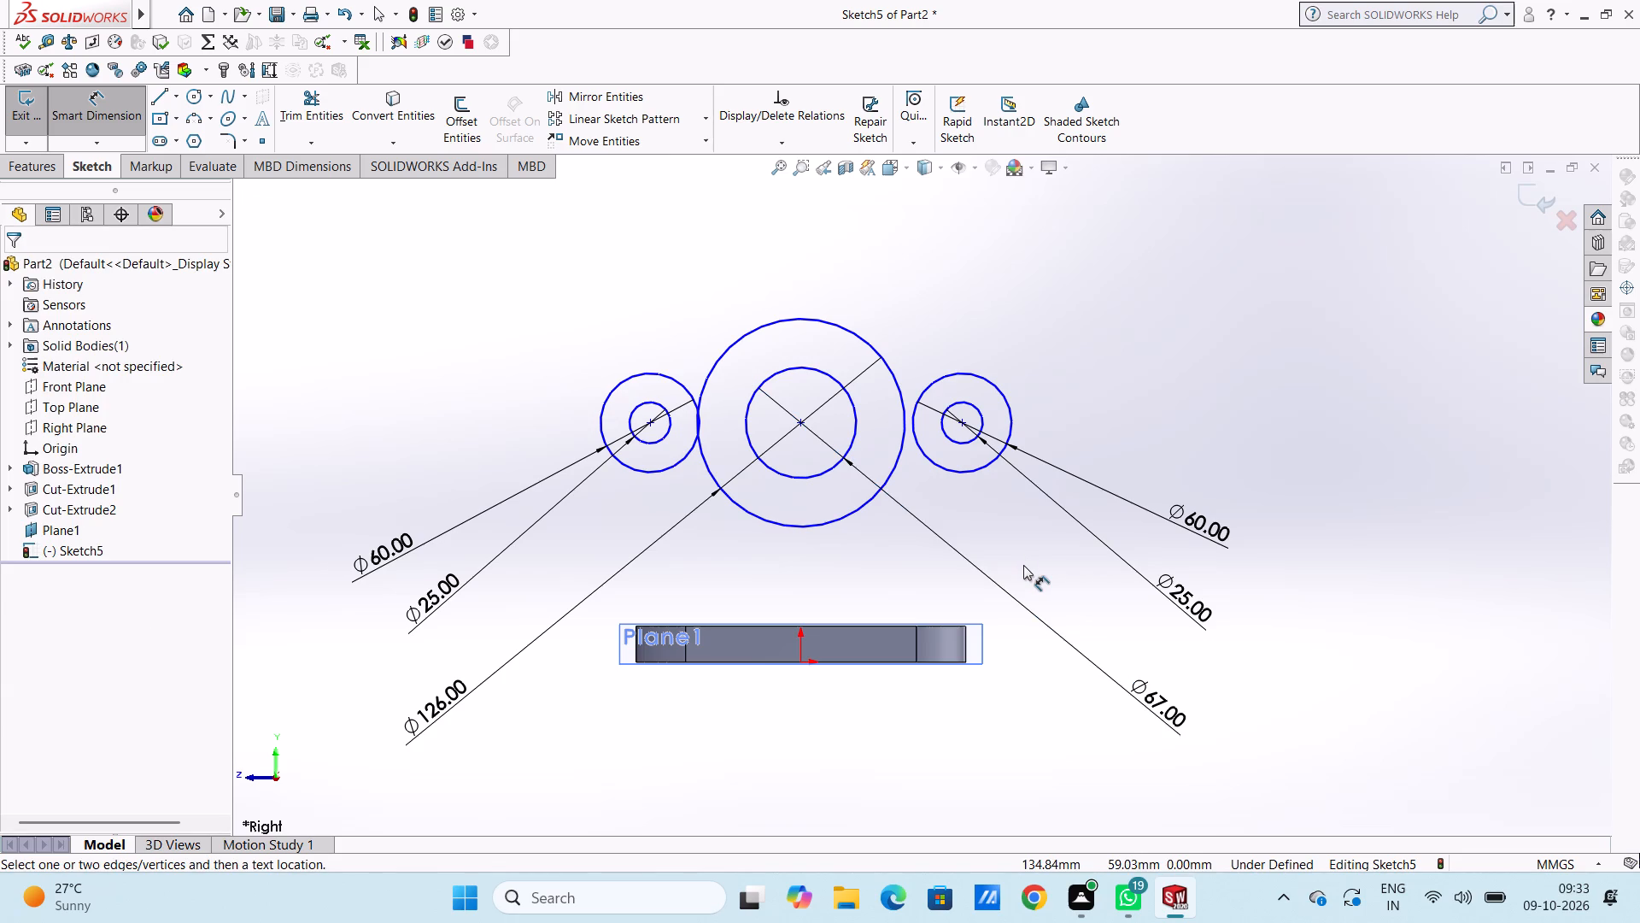
pyautogui.press('Escape')
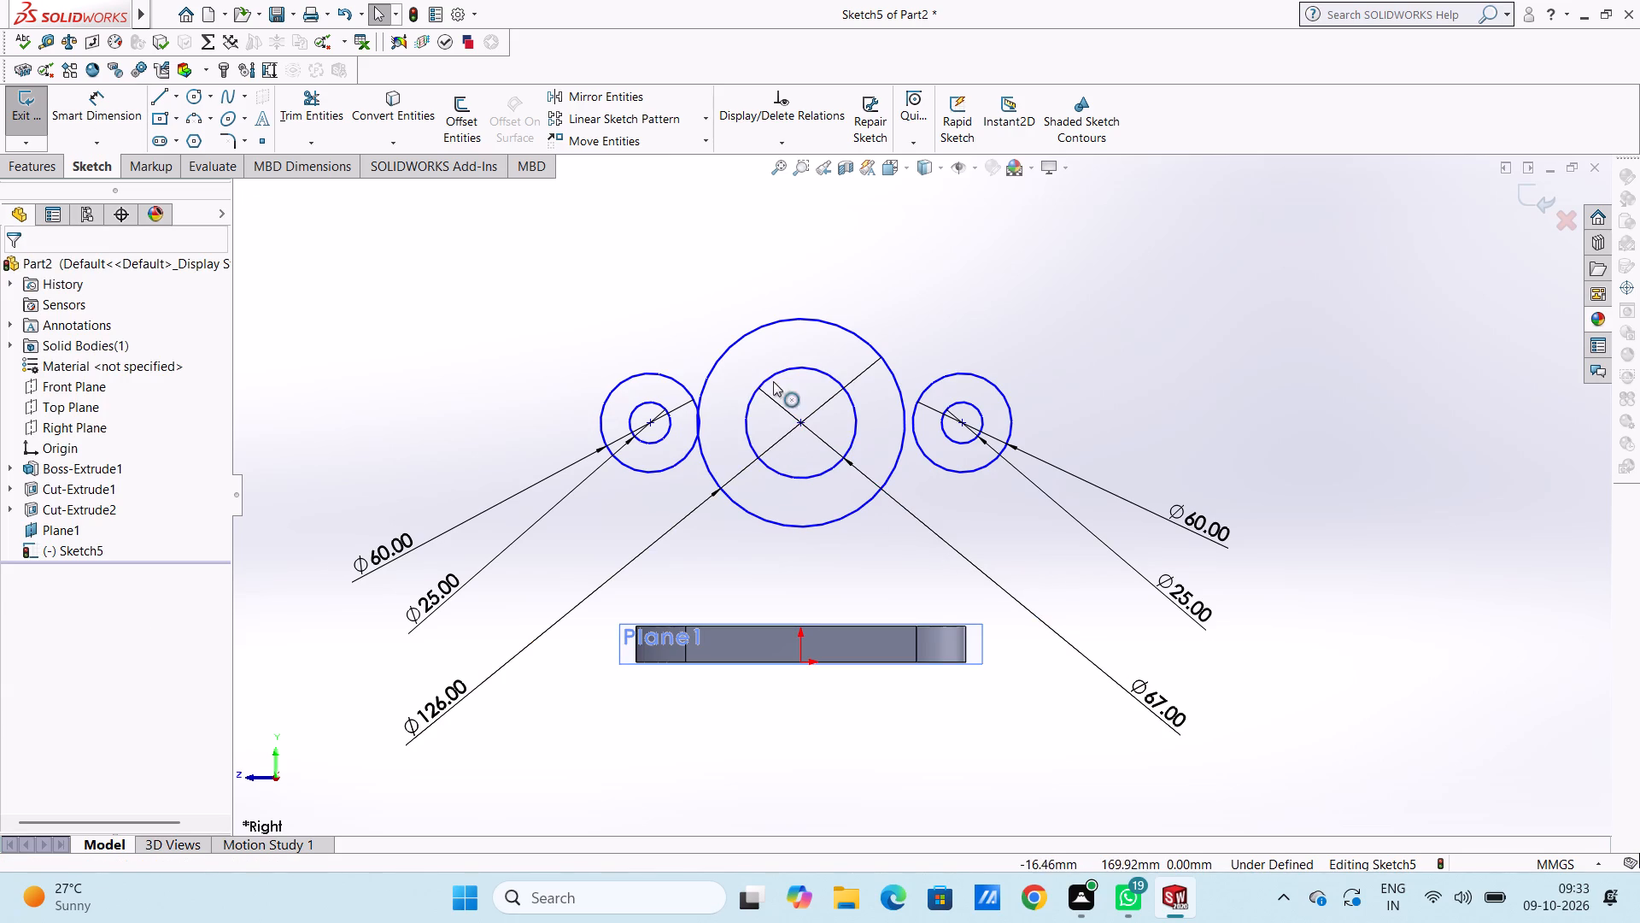
# Add a vertical relation between the central circles' centre point and the origin.
pyautogui.click(802, 425)
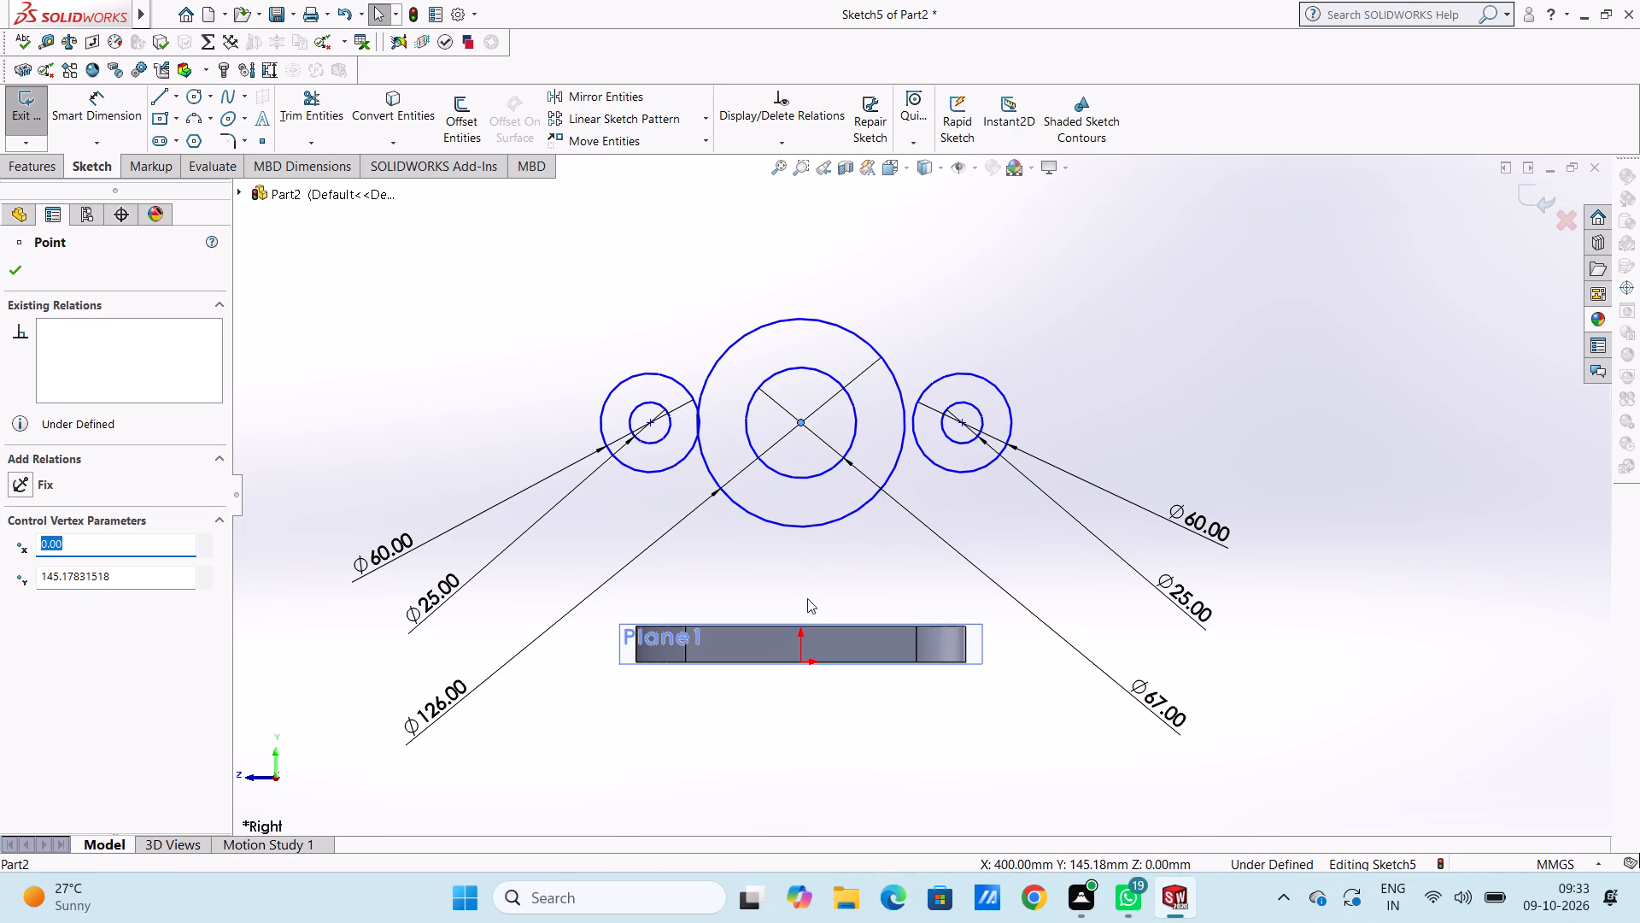
pyautogui.keyDown('ctrl'); pyautogui.click(801, 664); pyautogui.keyUp('ctrl')
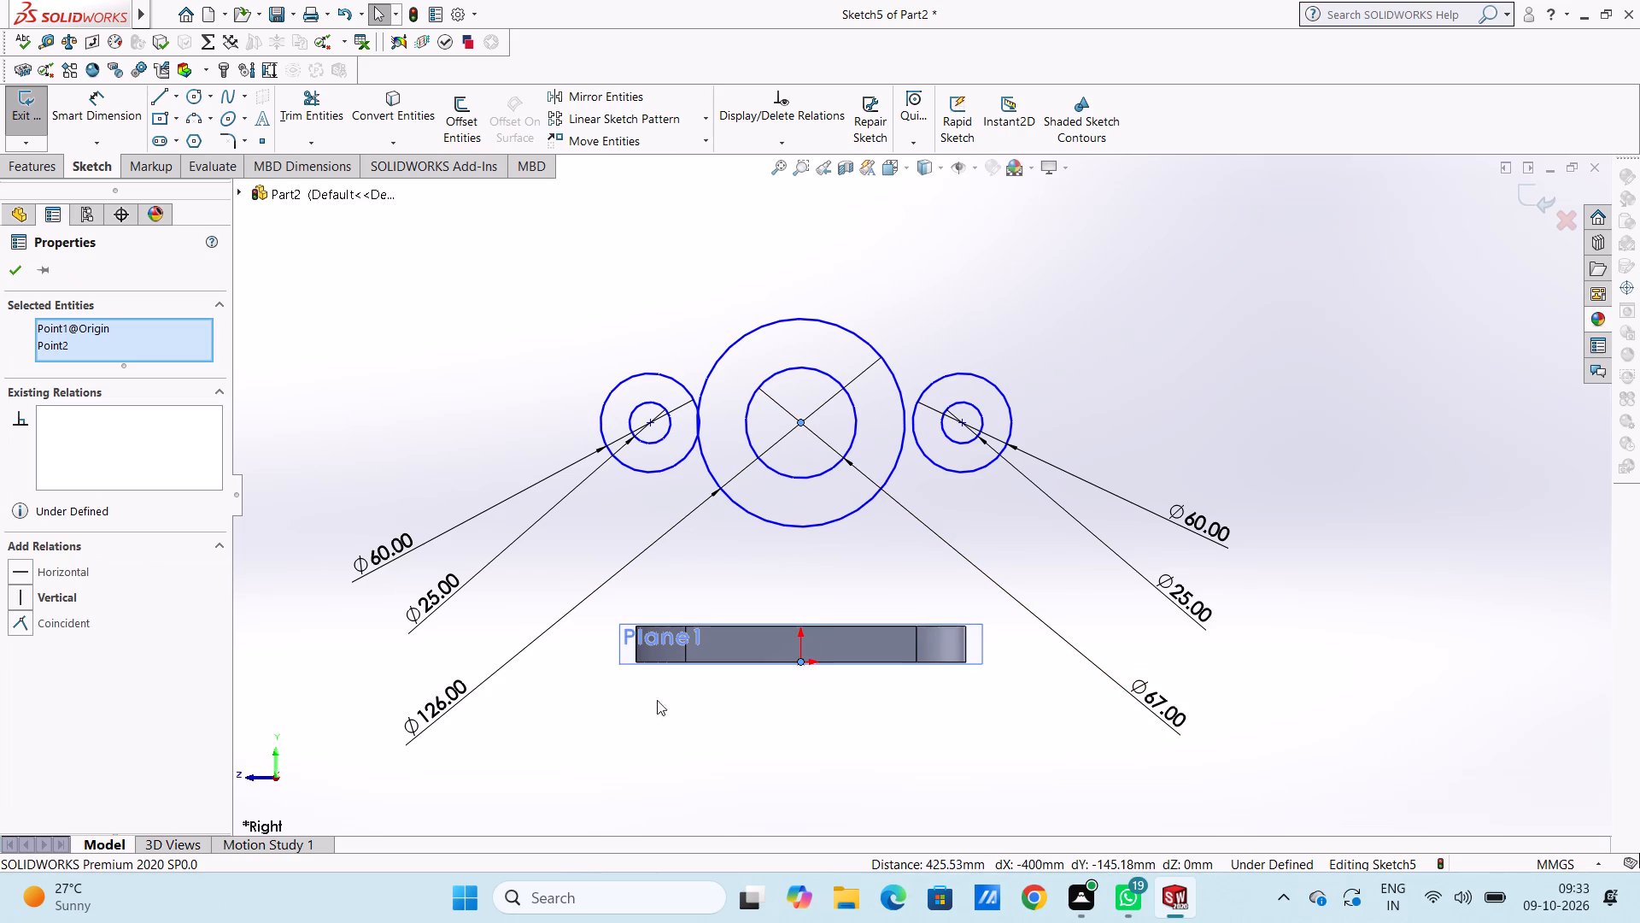
pyautogui.click(19, 593)
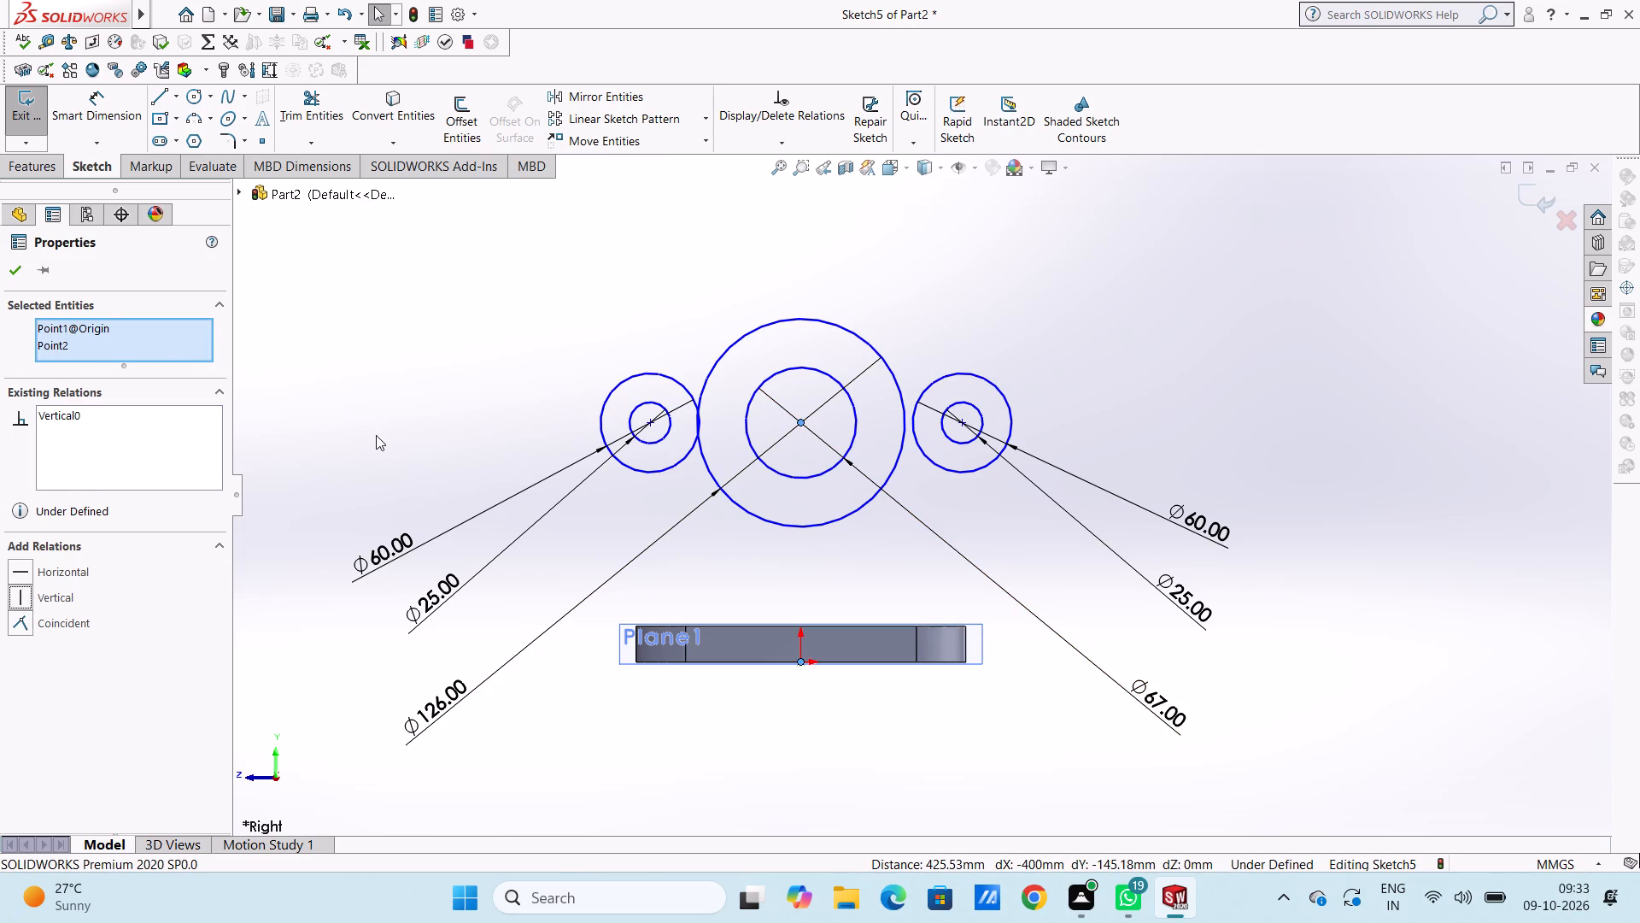
pyautogui.click(392, 430)
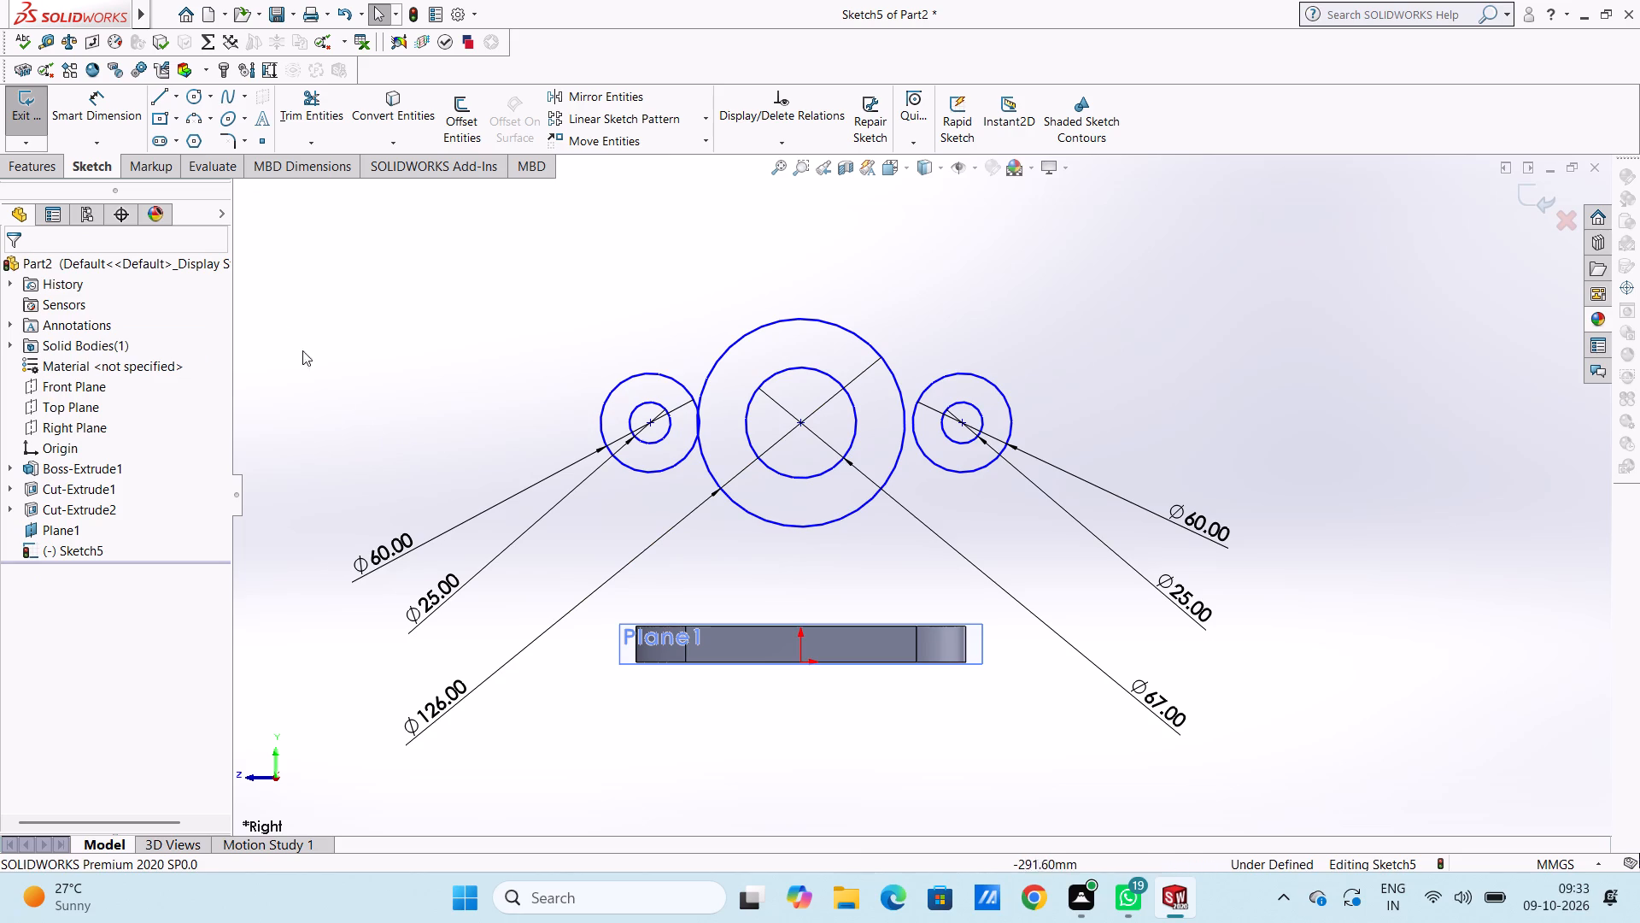
# Dimension the vertical distance between the central circles' centre and the origin.
pyautogui.click(112, 105)
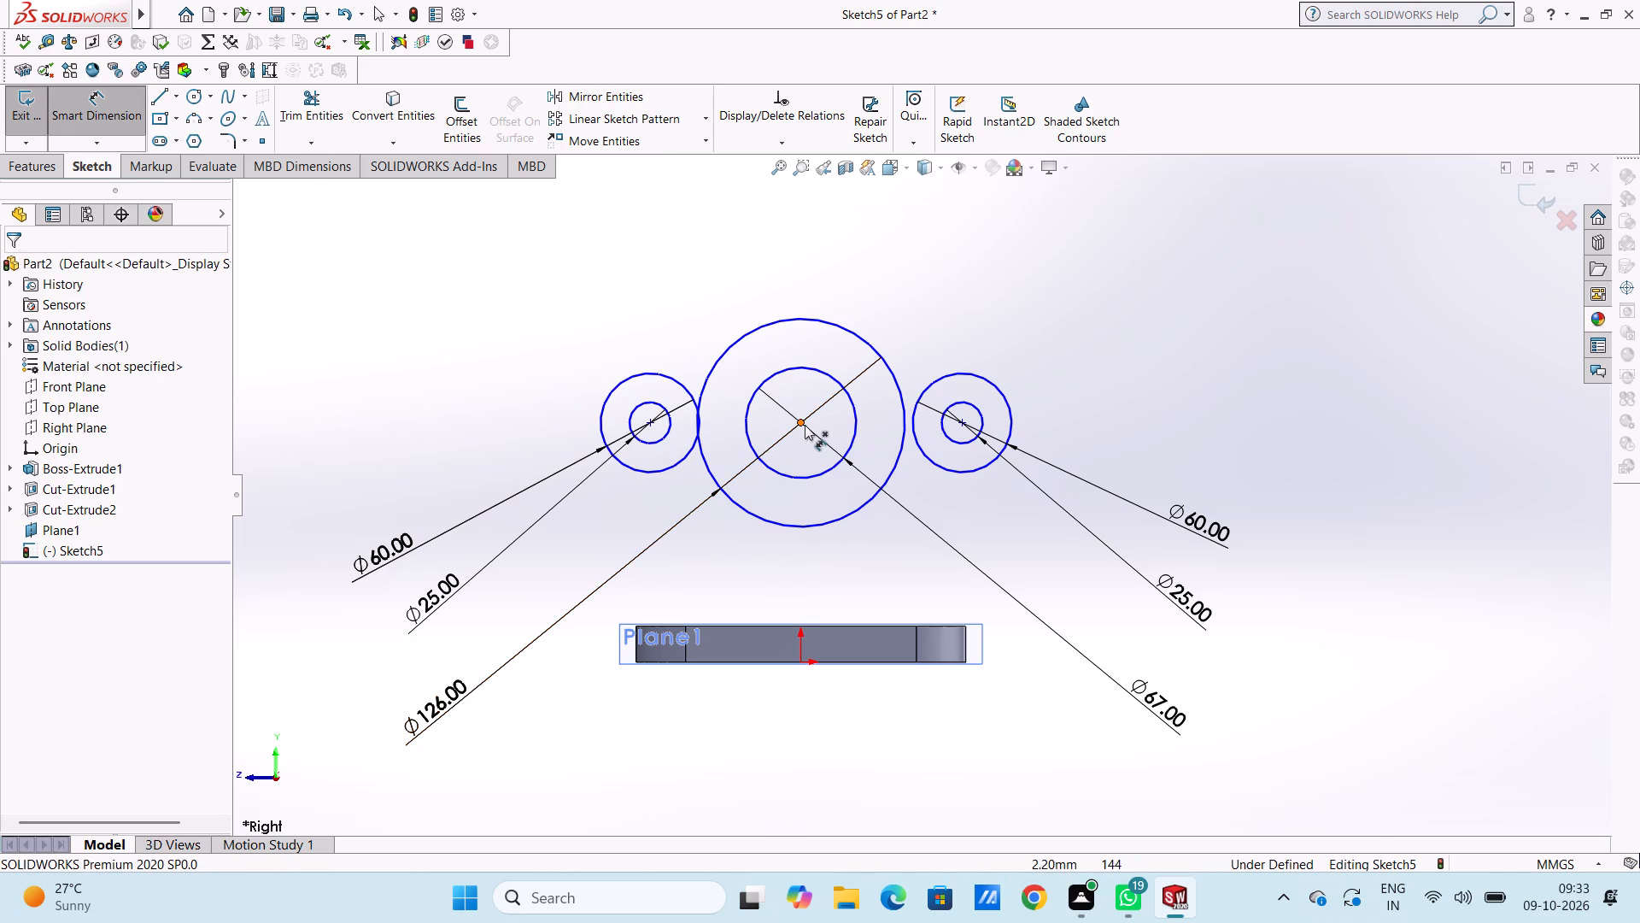
pyautogui.click(805, 425)
pyautogui.click(800, 663)
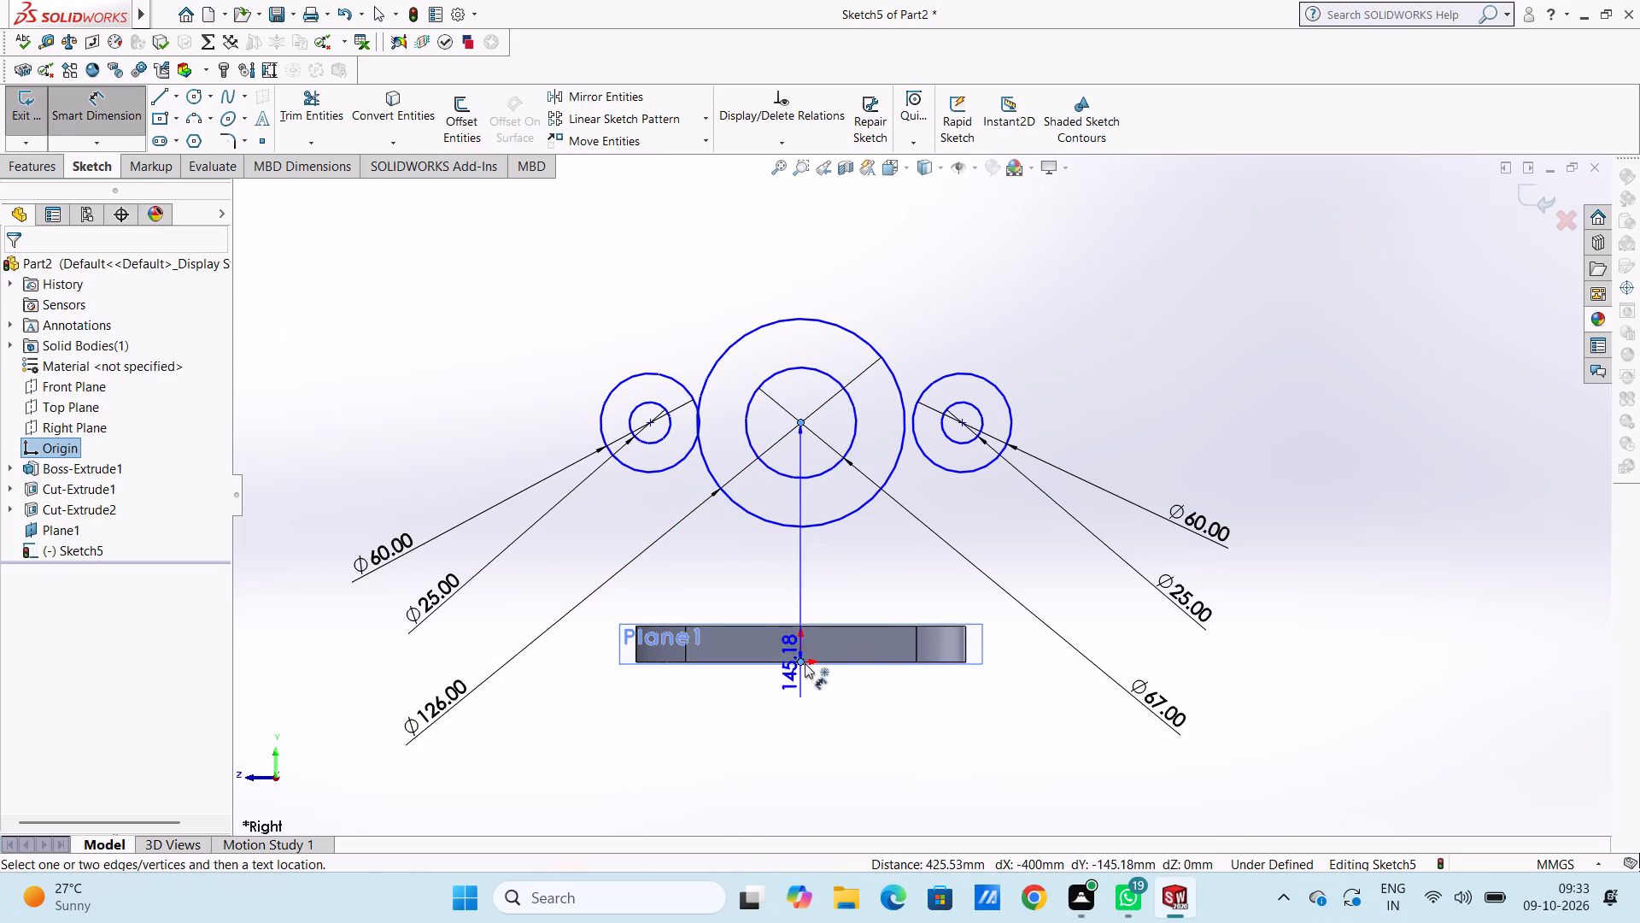
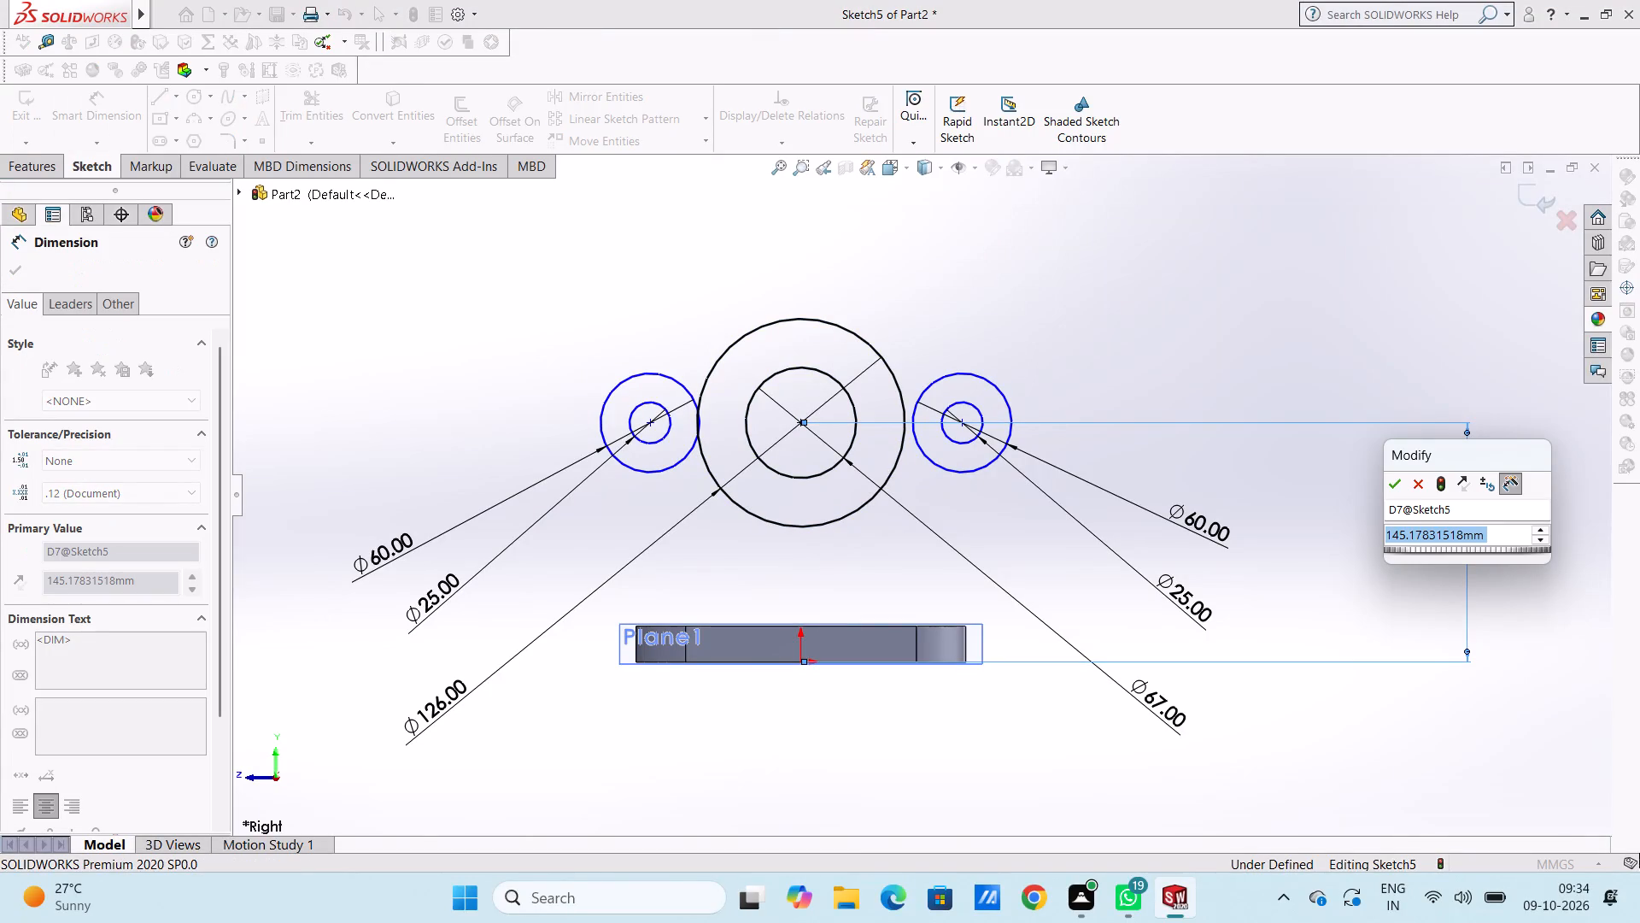
# Set the vertical distance between the central circles' centre and the origin to 250 mm.
pyautogui.write('250')
pyautogui.press('Return')
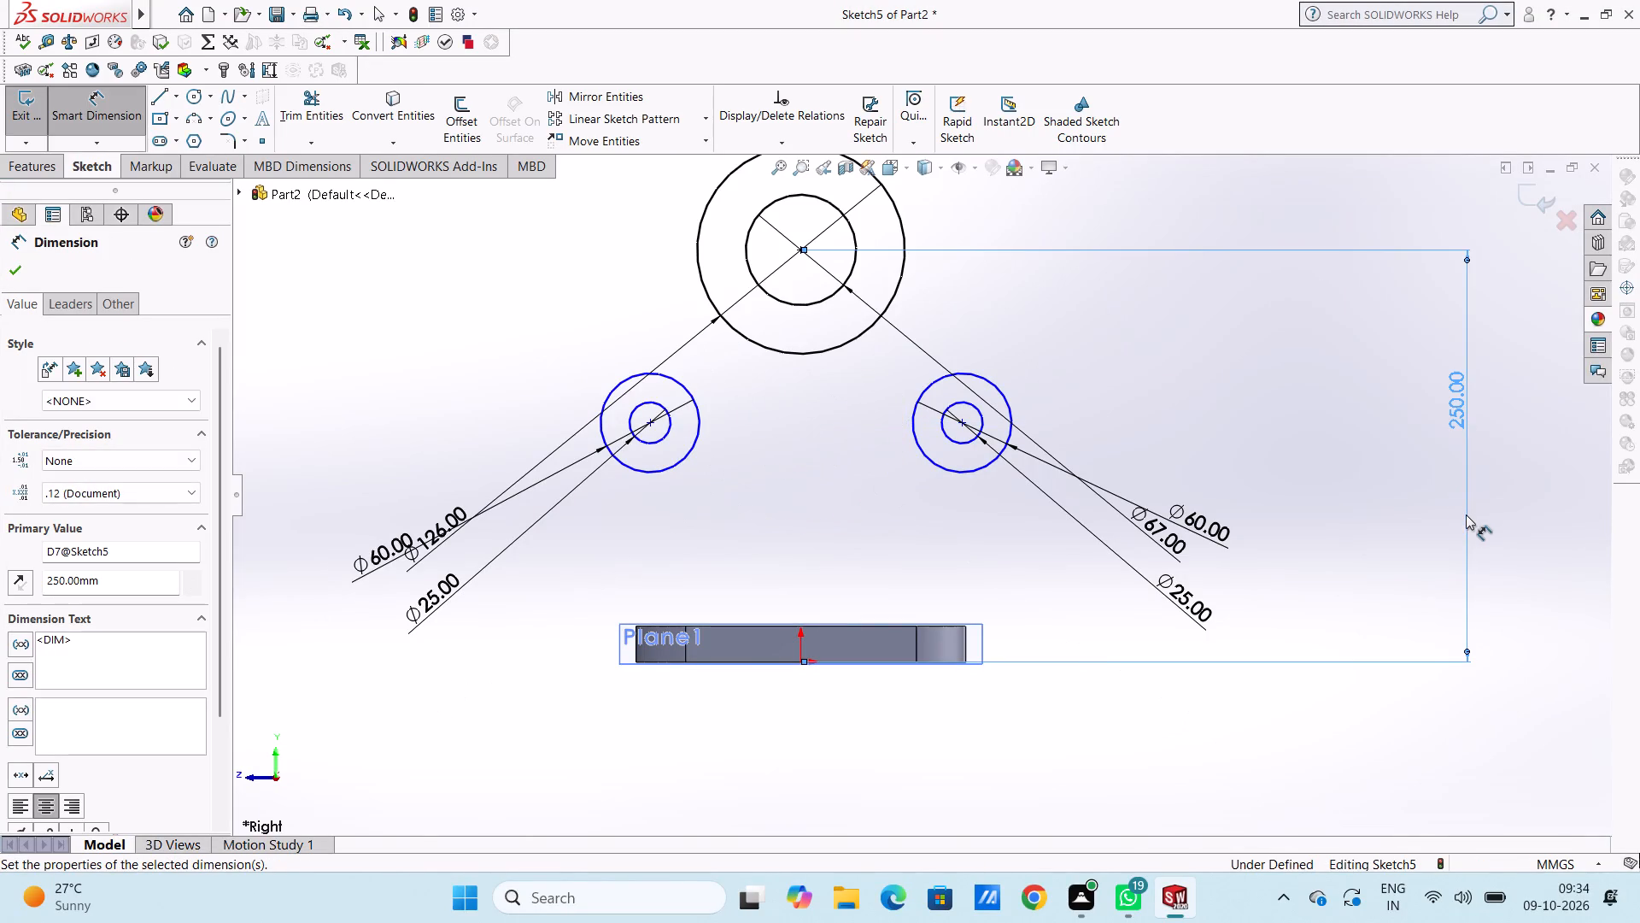
pyautogui.click(1274, 354)
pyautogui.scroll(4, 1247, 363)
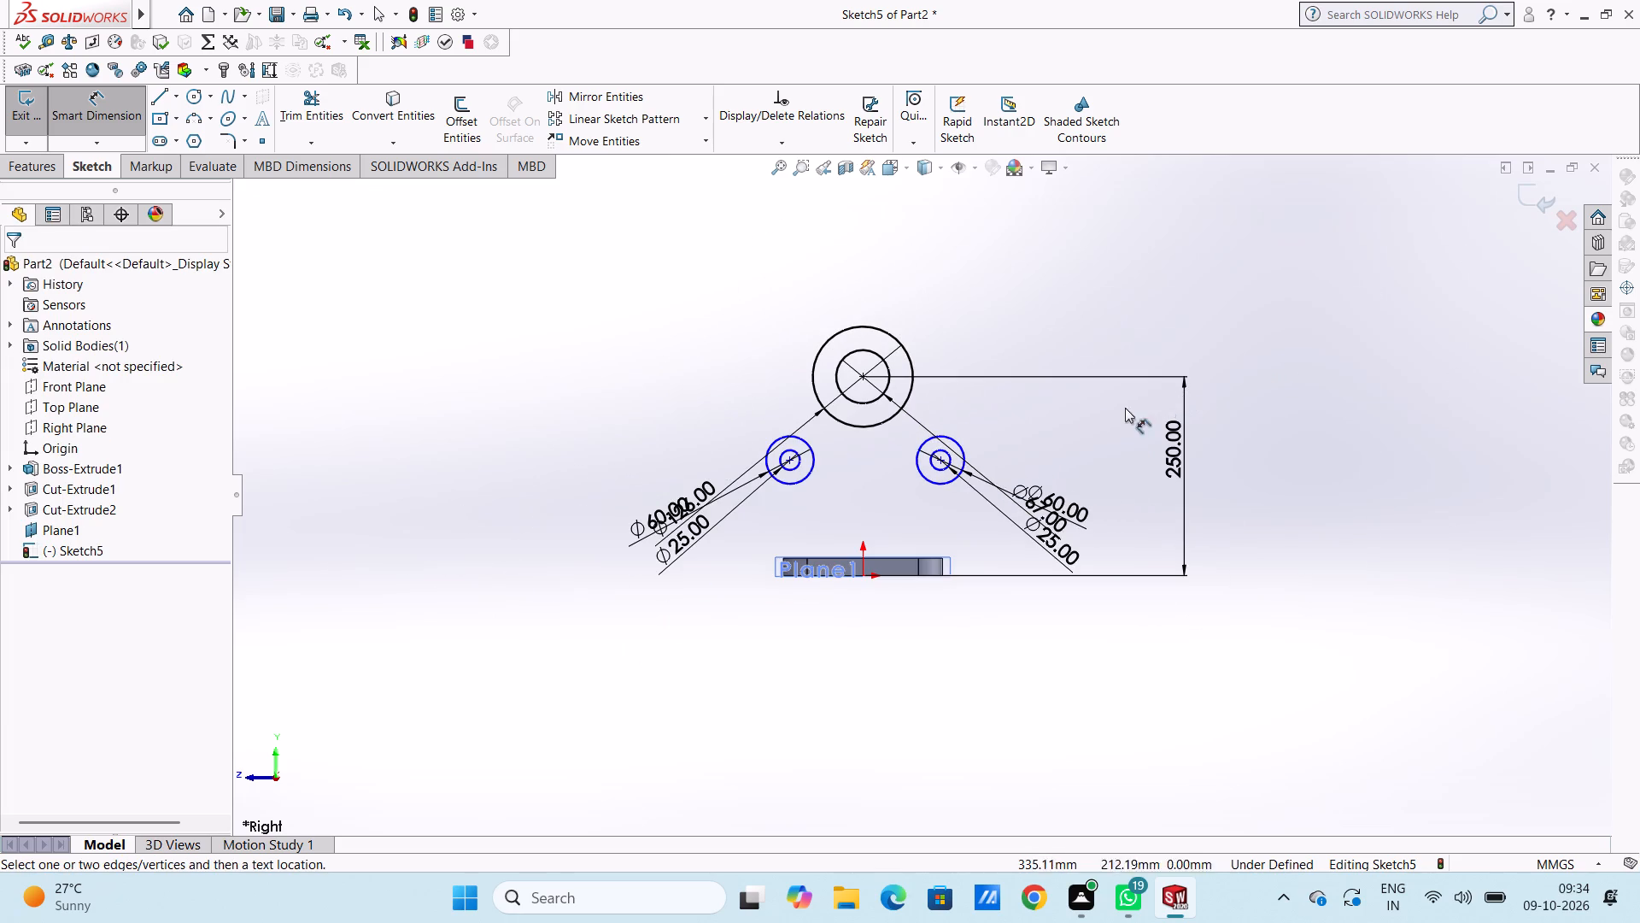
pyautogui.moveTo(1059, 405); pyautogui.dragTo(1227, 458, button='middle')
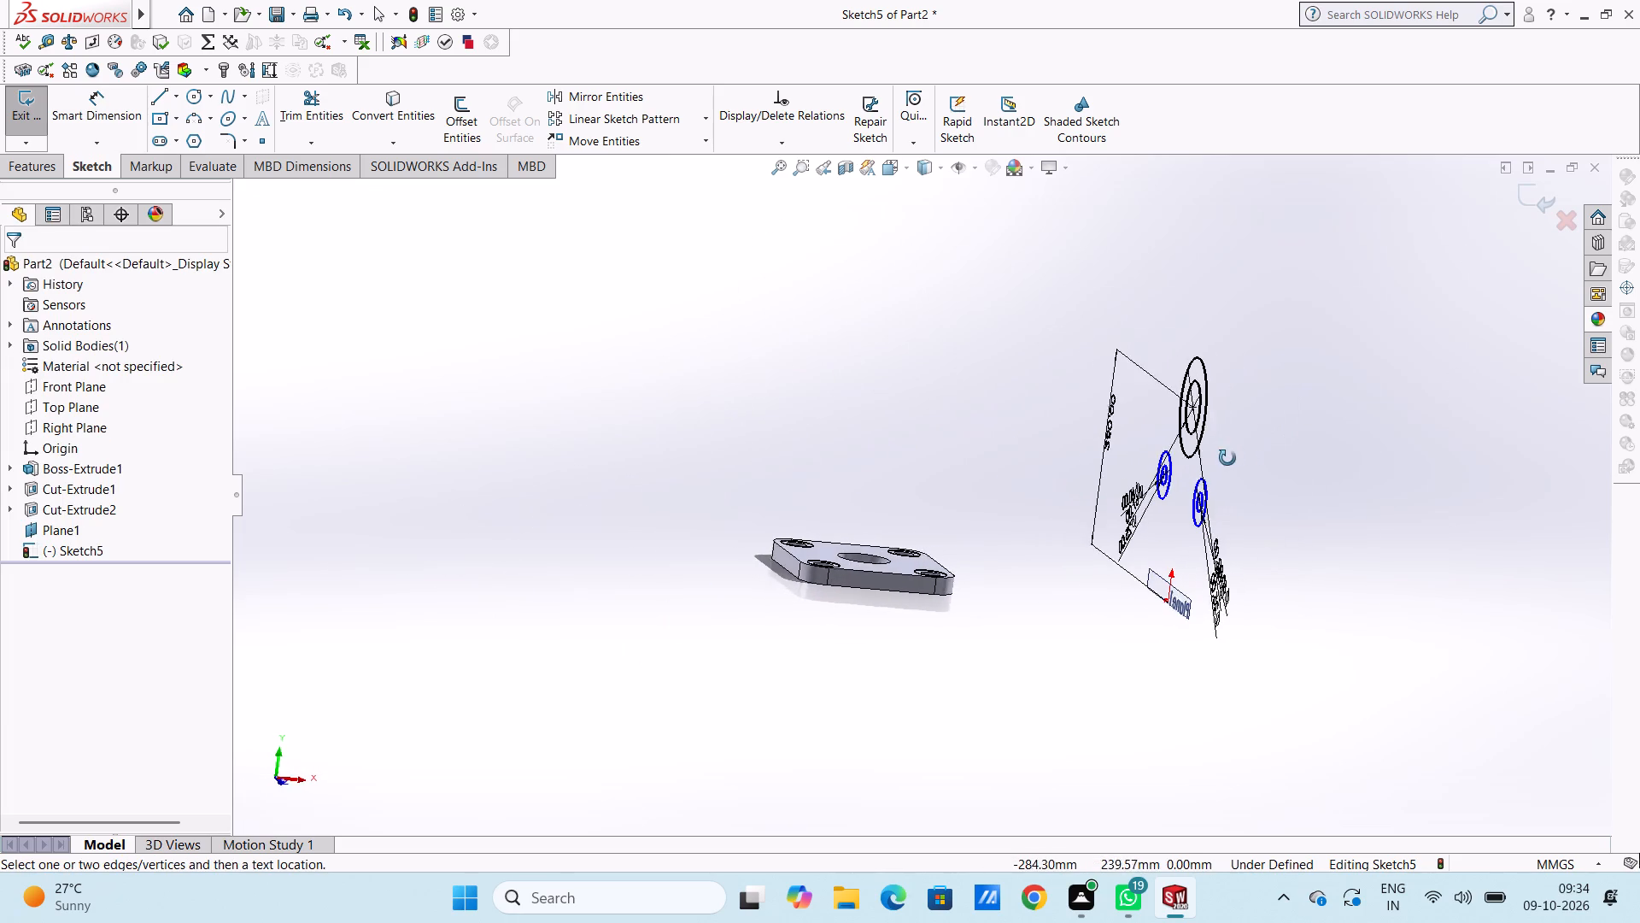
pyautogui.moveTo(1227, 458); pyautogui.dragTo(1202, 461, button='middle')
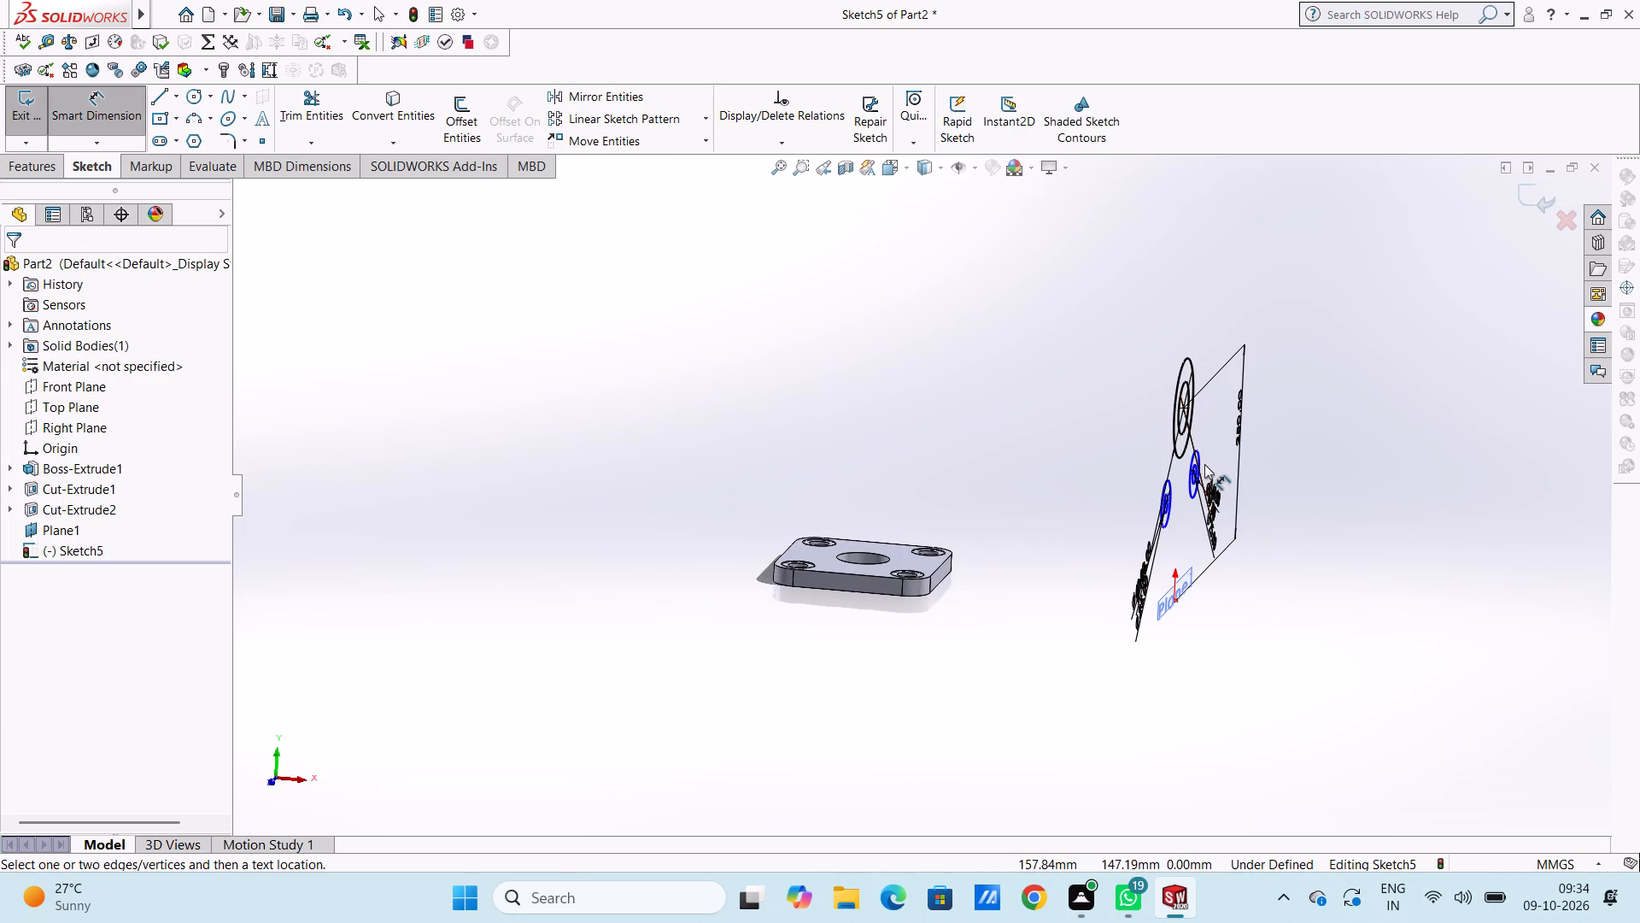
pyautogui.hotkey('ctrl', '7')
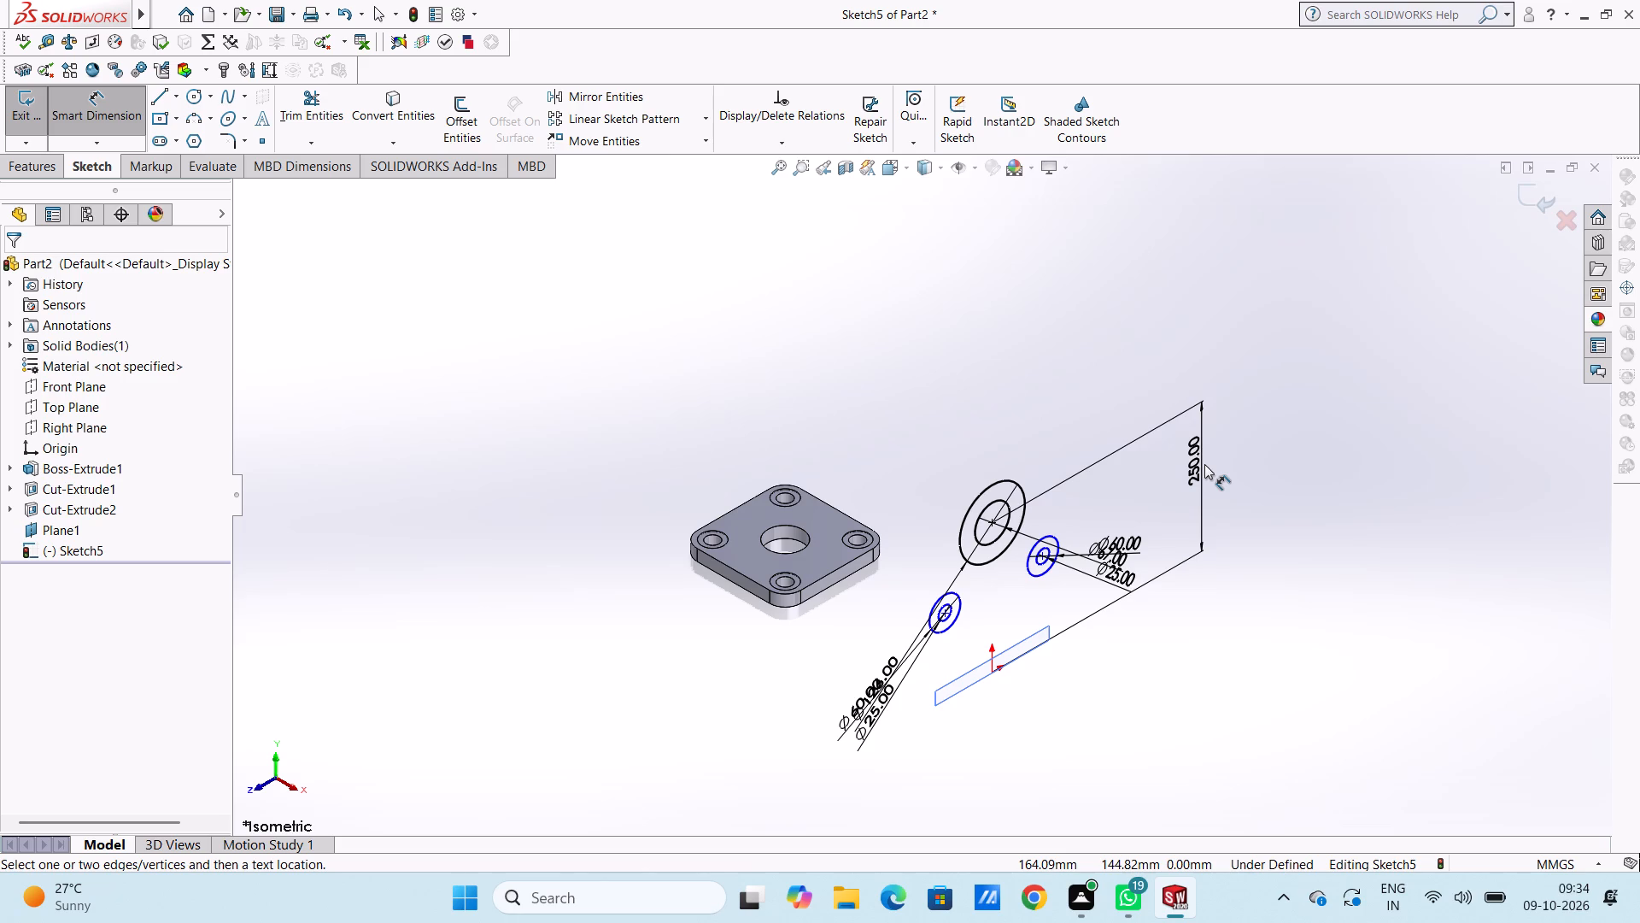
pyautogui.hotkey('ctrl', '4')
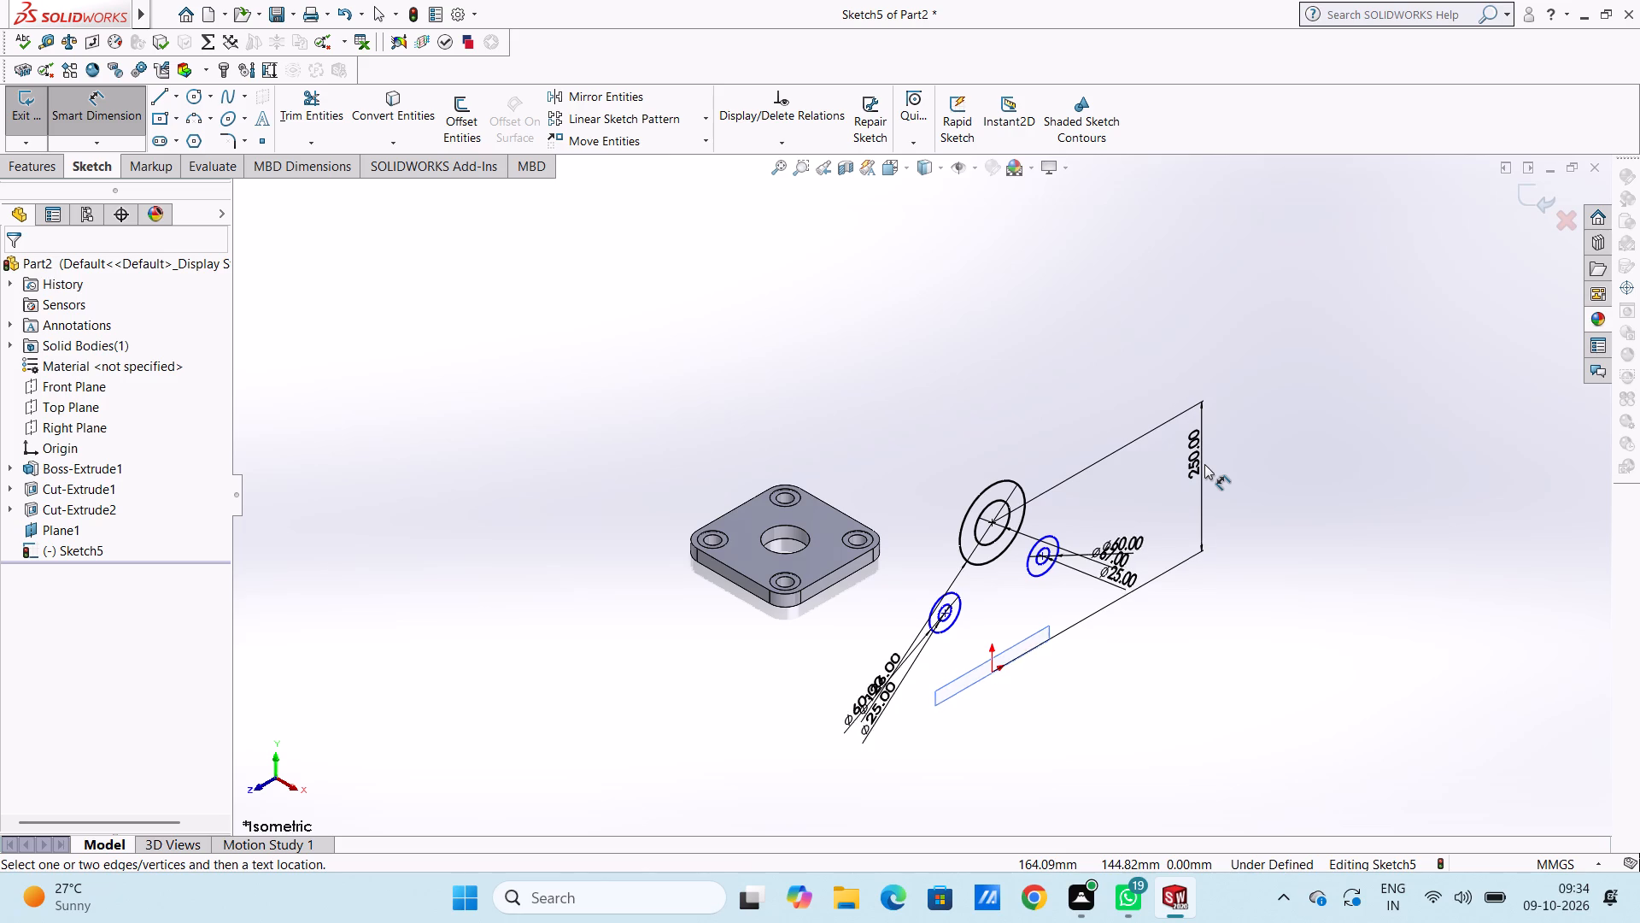
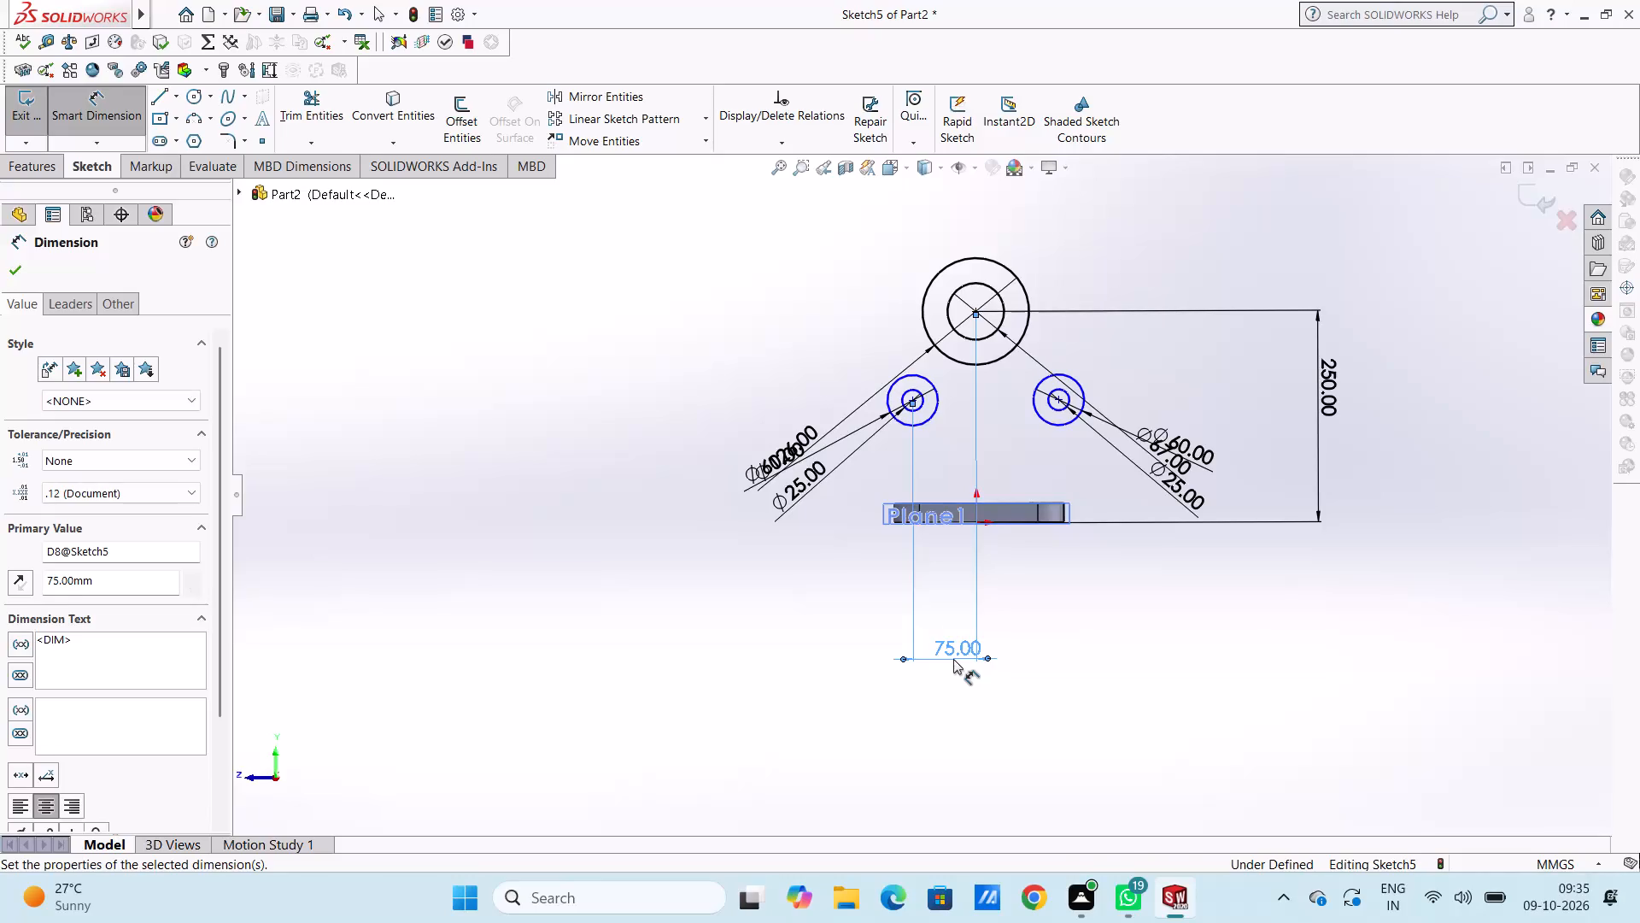
# Dimension the vertical distance between the left circle pair's centre and the plate's bottom edge at the origin as 250 mm.
pyautogui.click(833, 323)
pyautogui.click(914, 403)
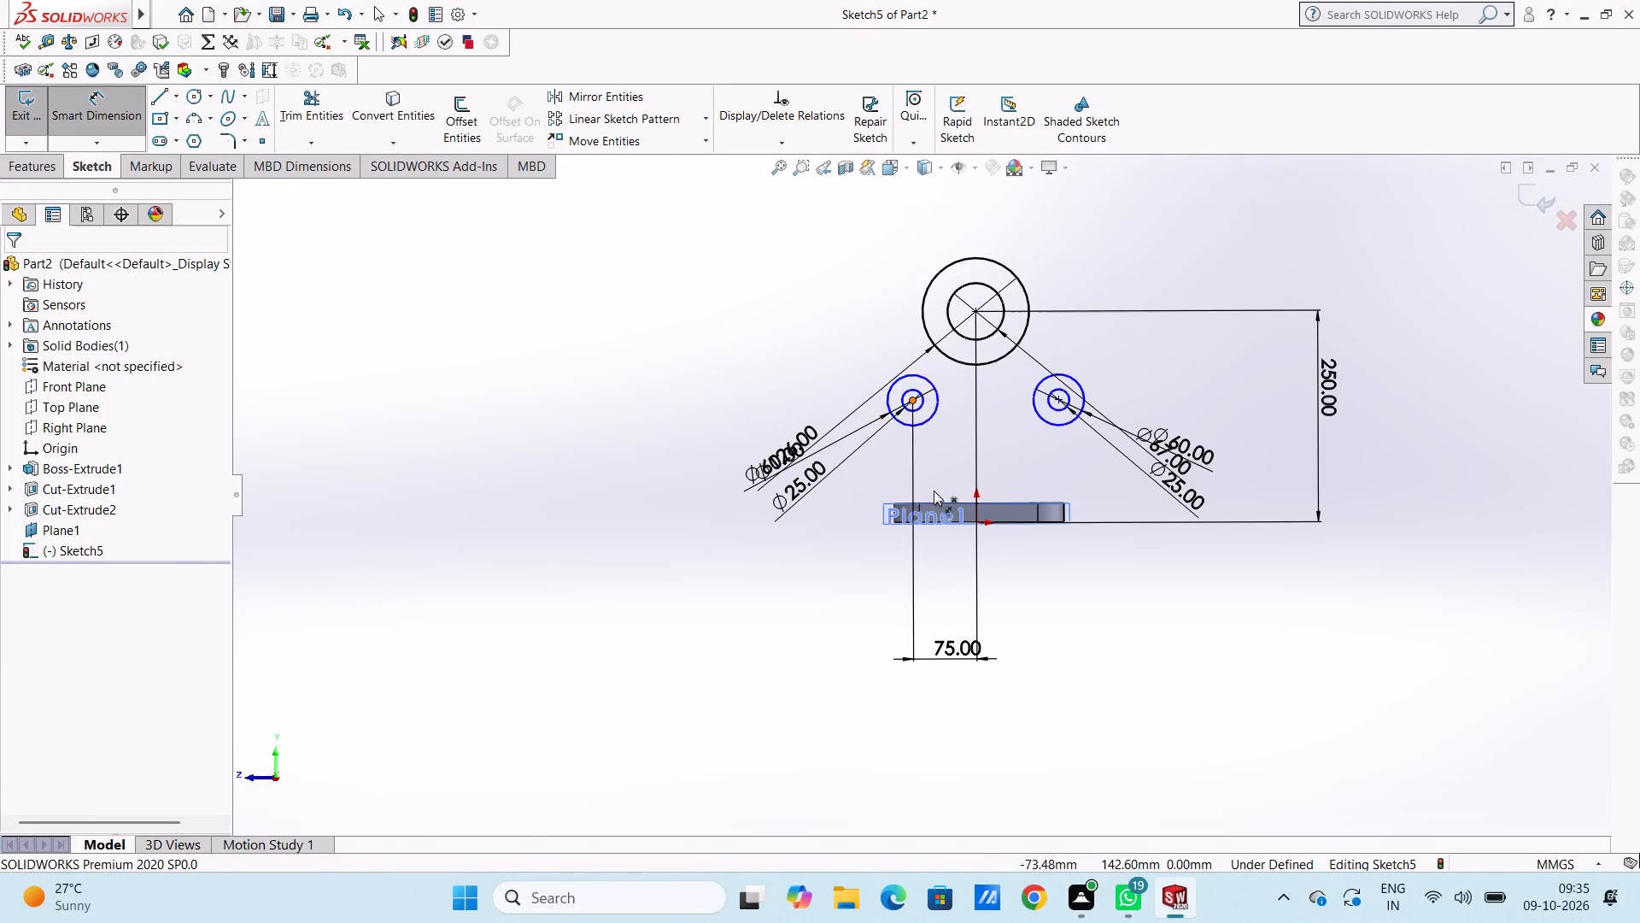
pyautogui.scroll(-3, 981, 522)
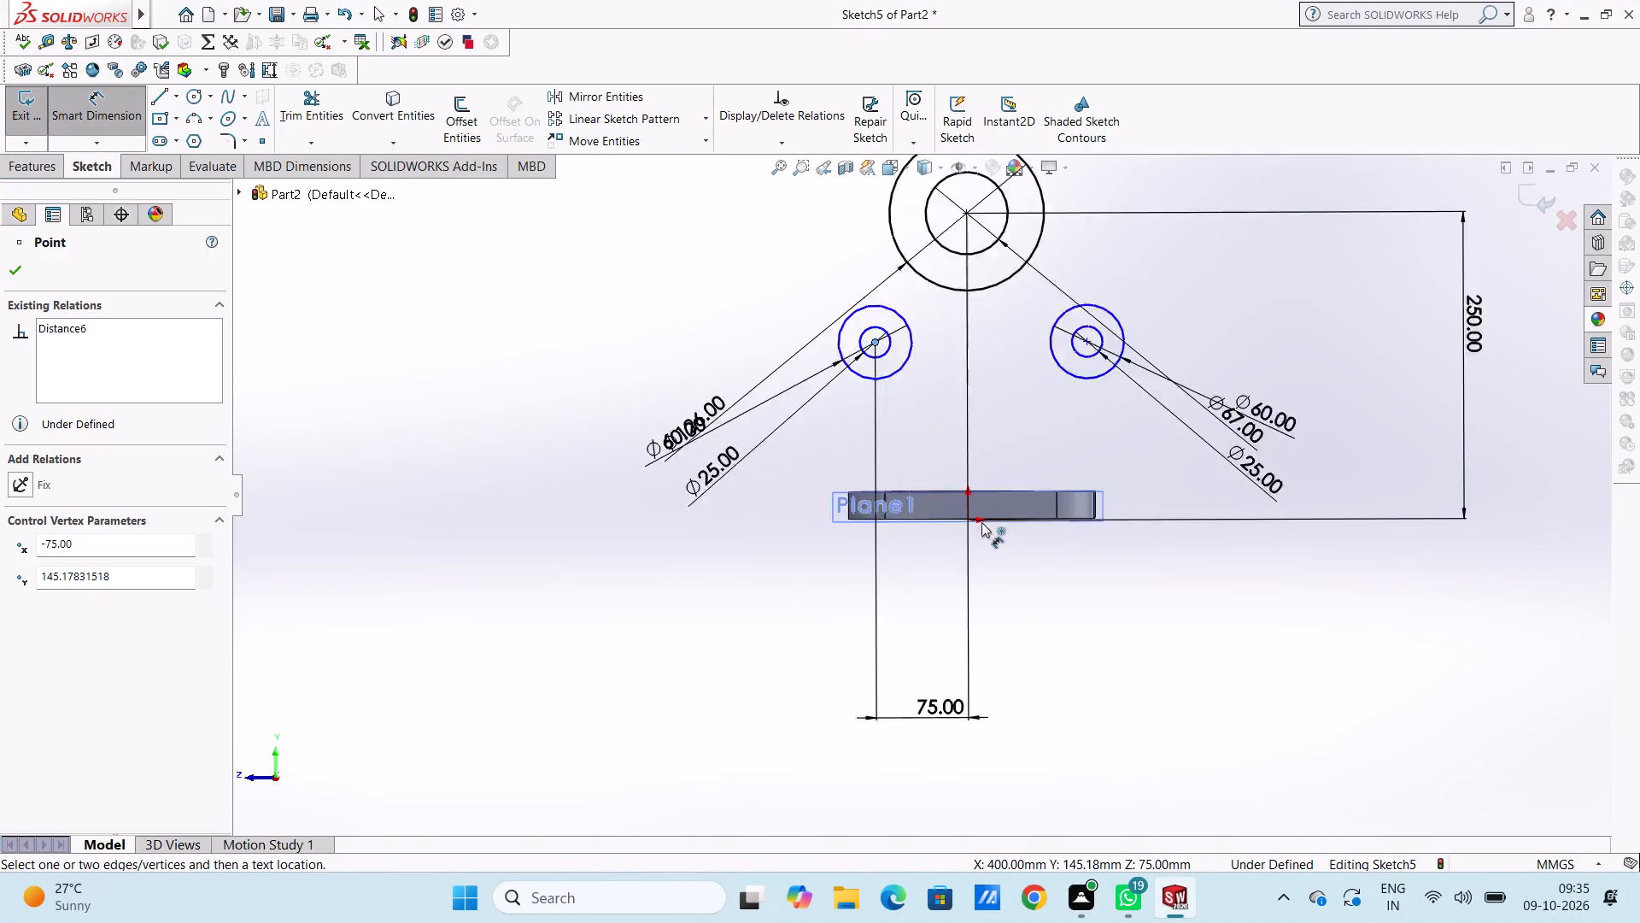
pyautogui.scroll(-2, 981, 522)
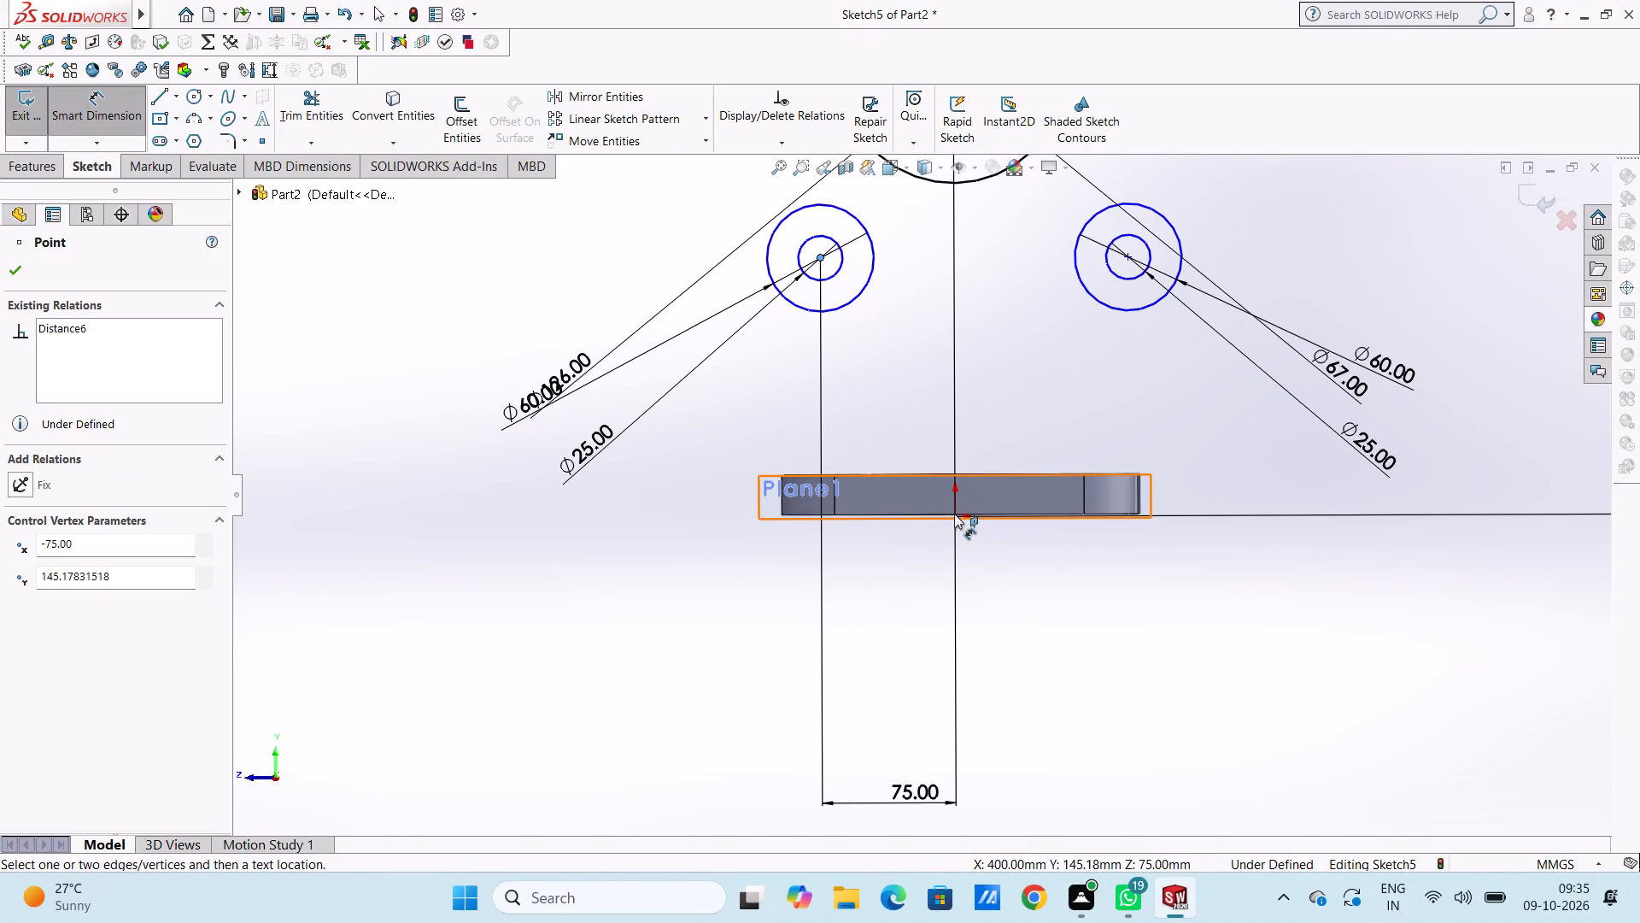
pyautogui.click(954, 512)
pyautogui.scroll(5, 770, 499)
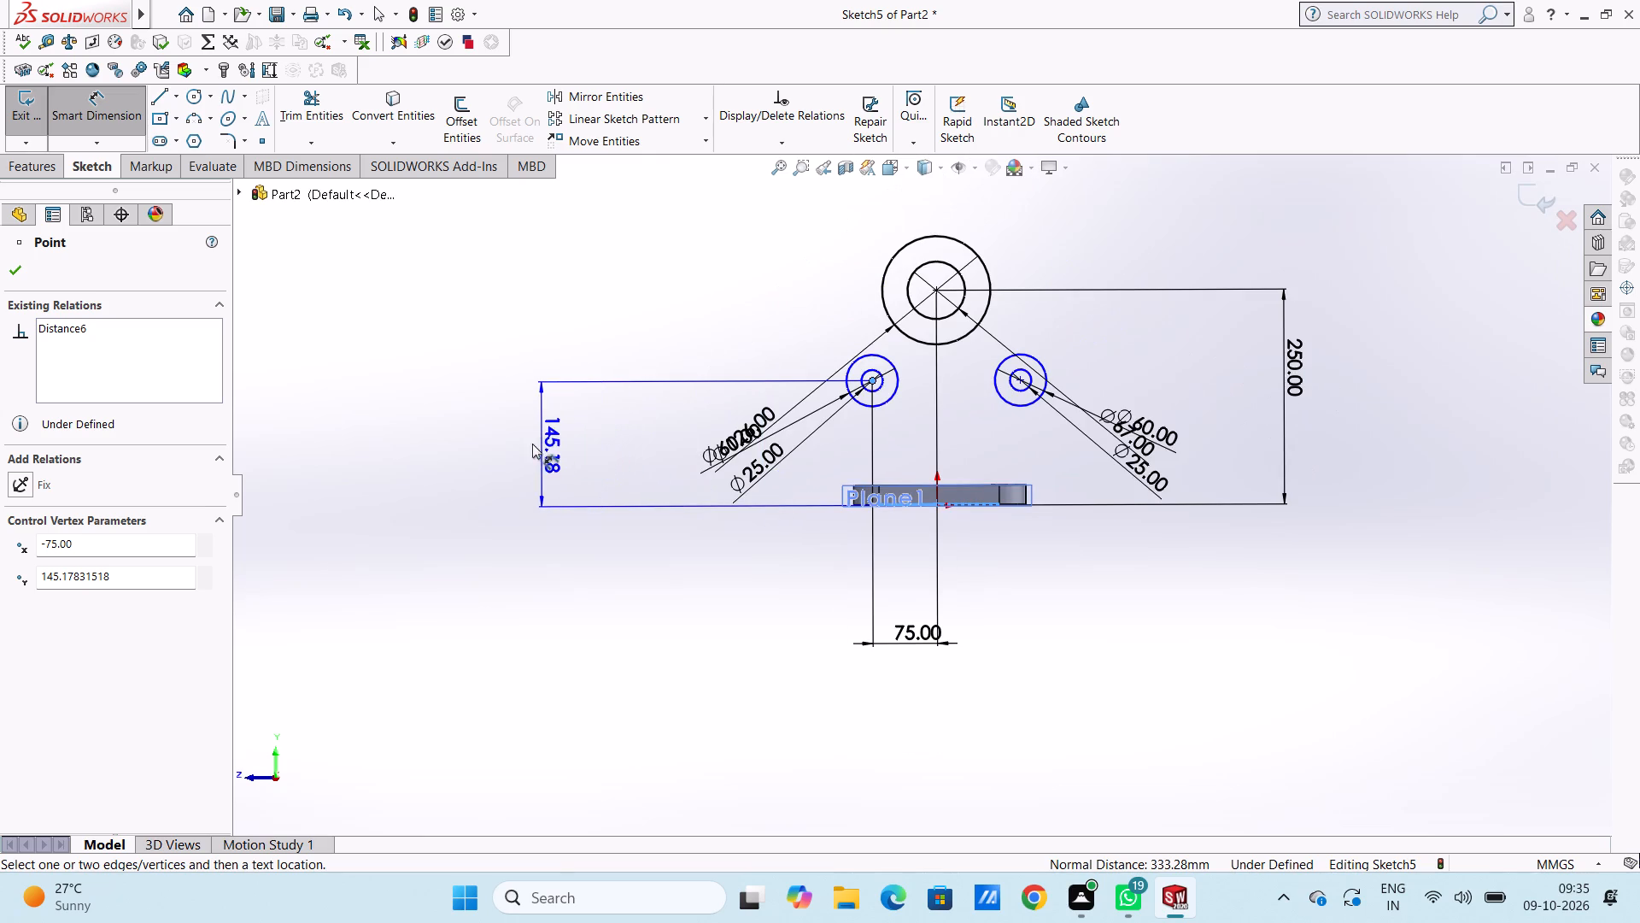
pyautogui.click(476, 433)
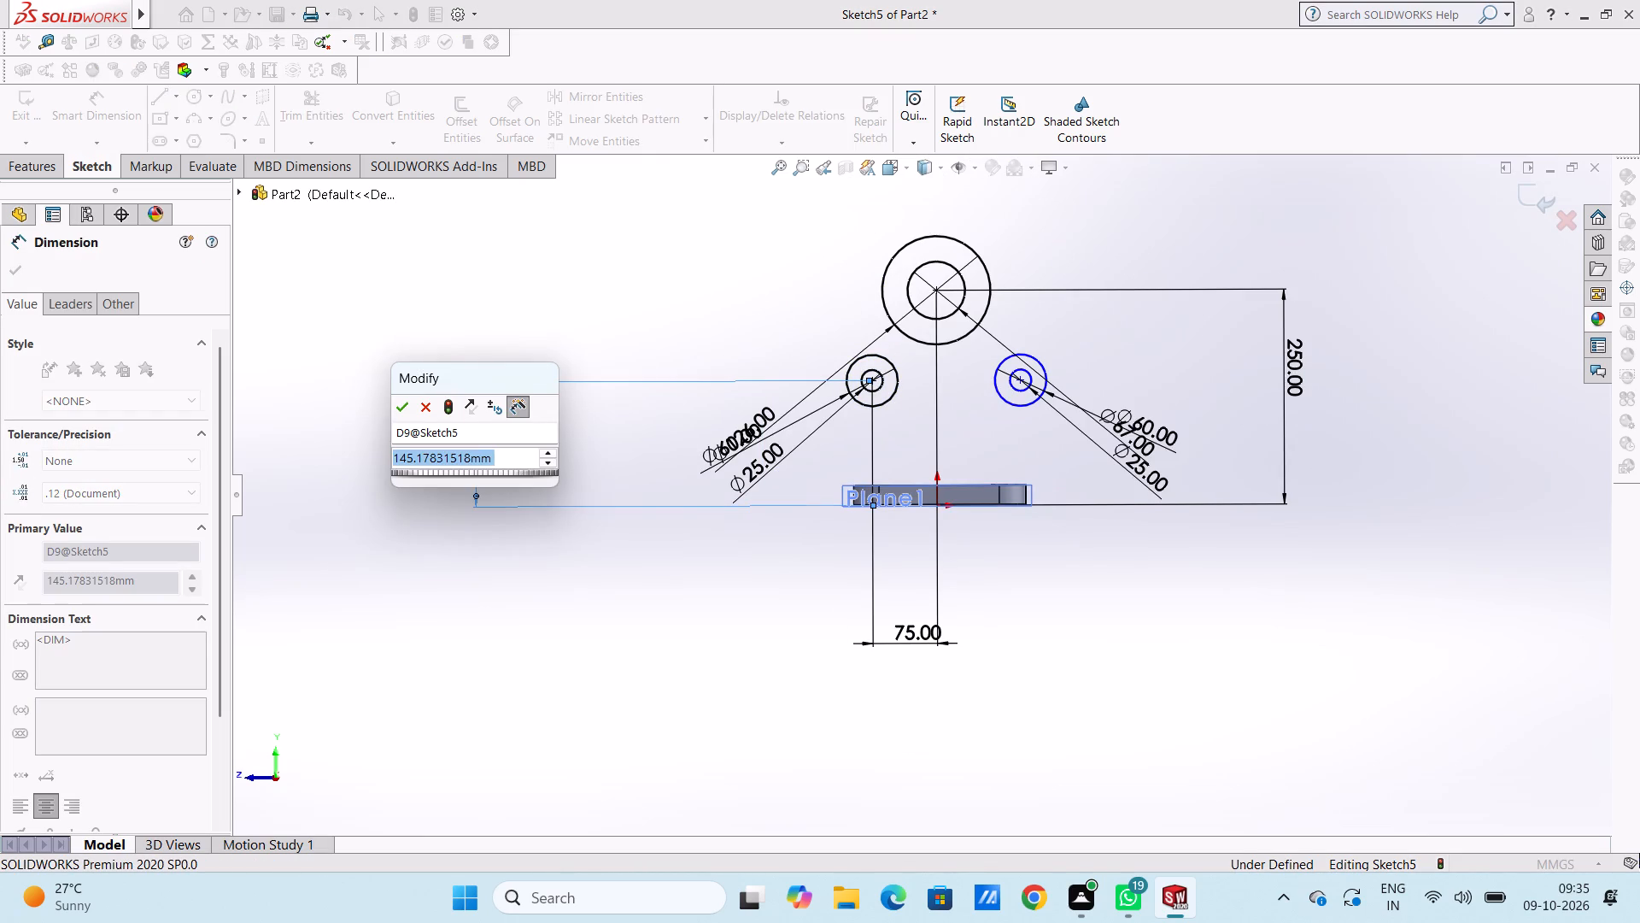
pyautogui.write('250')
pyautogui.press('Return')
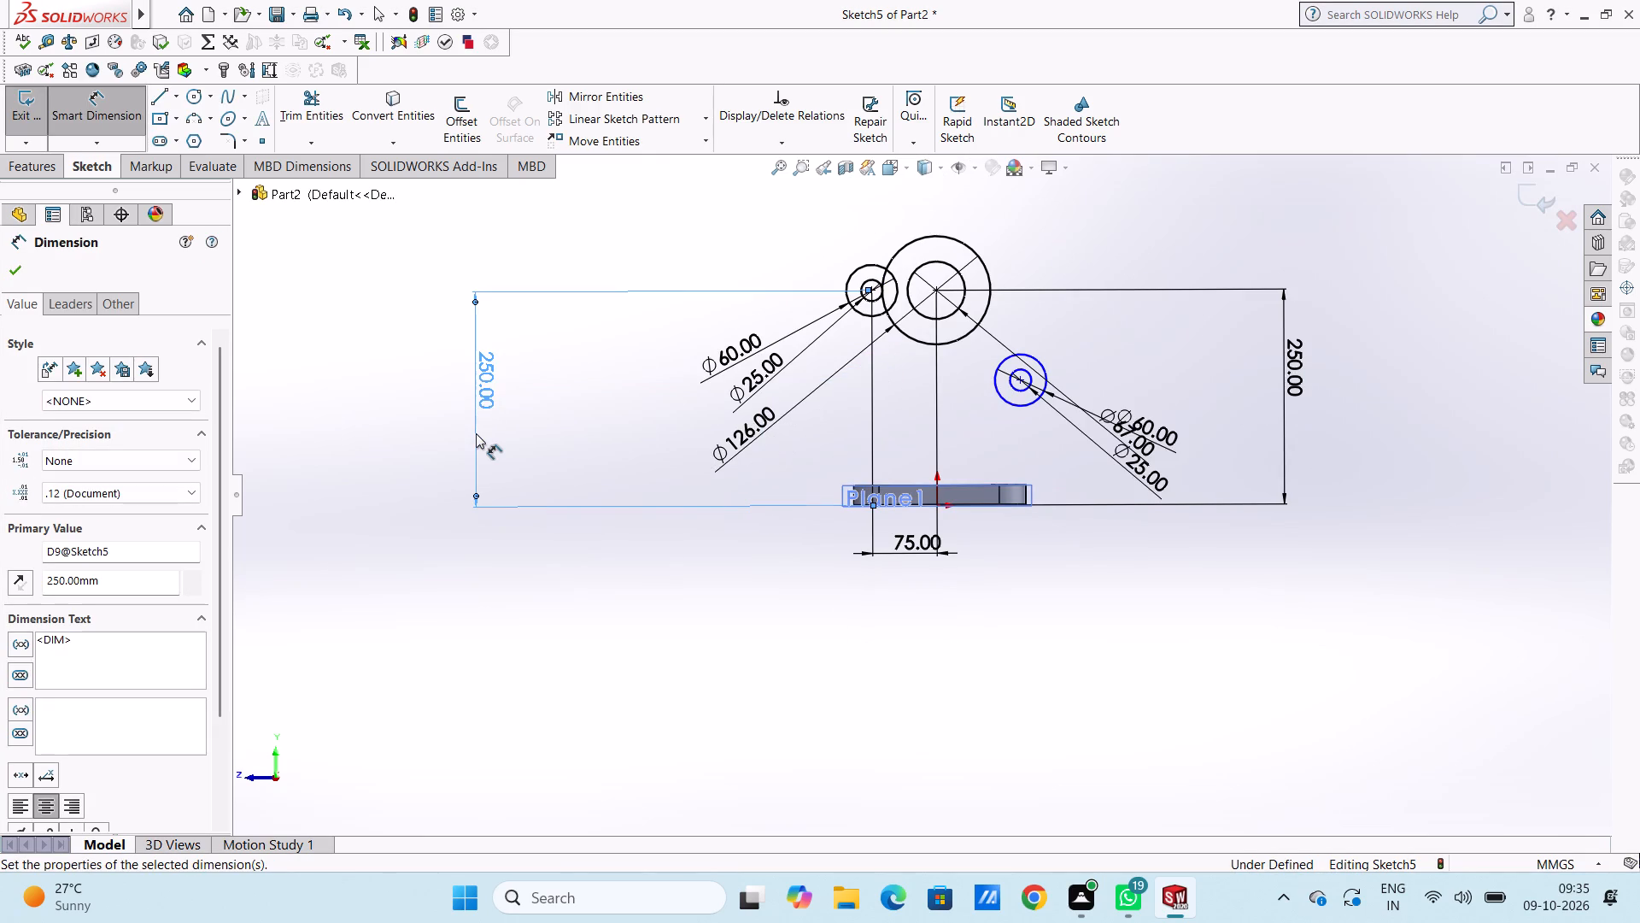
pyautogui.click(715, 241)
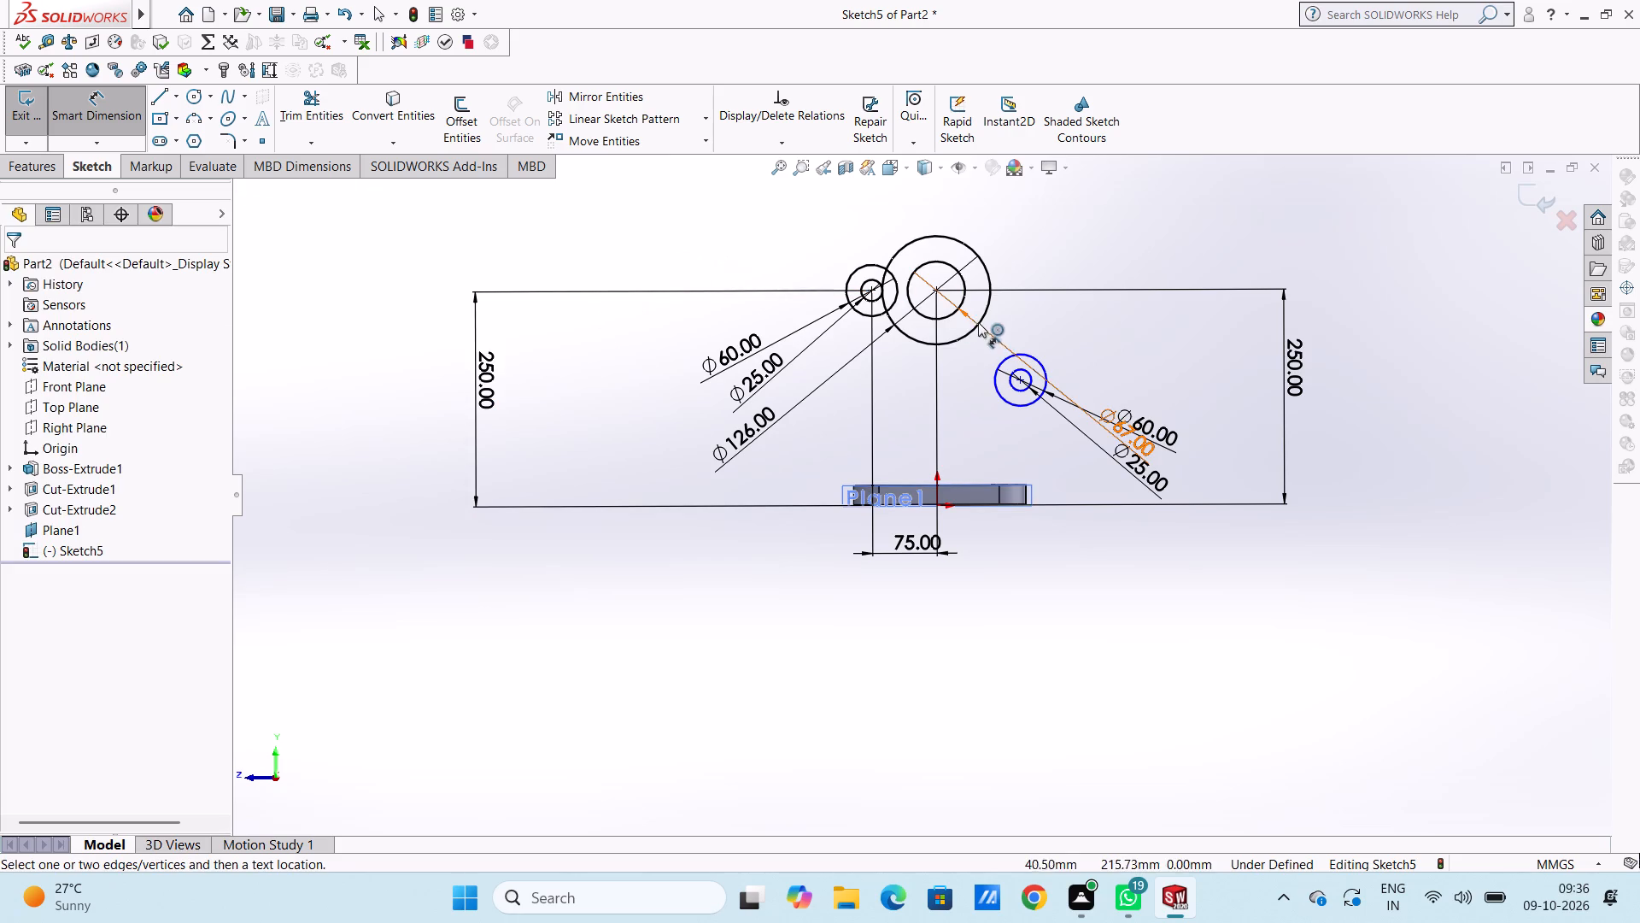
# Dimension the vertical distance between the right circle pair's centre and the plate's bottom edge at the origin as 250 mm.
pyautogui.click(1022, 380)
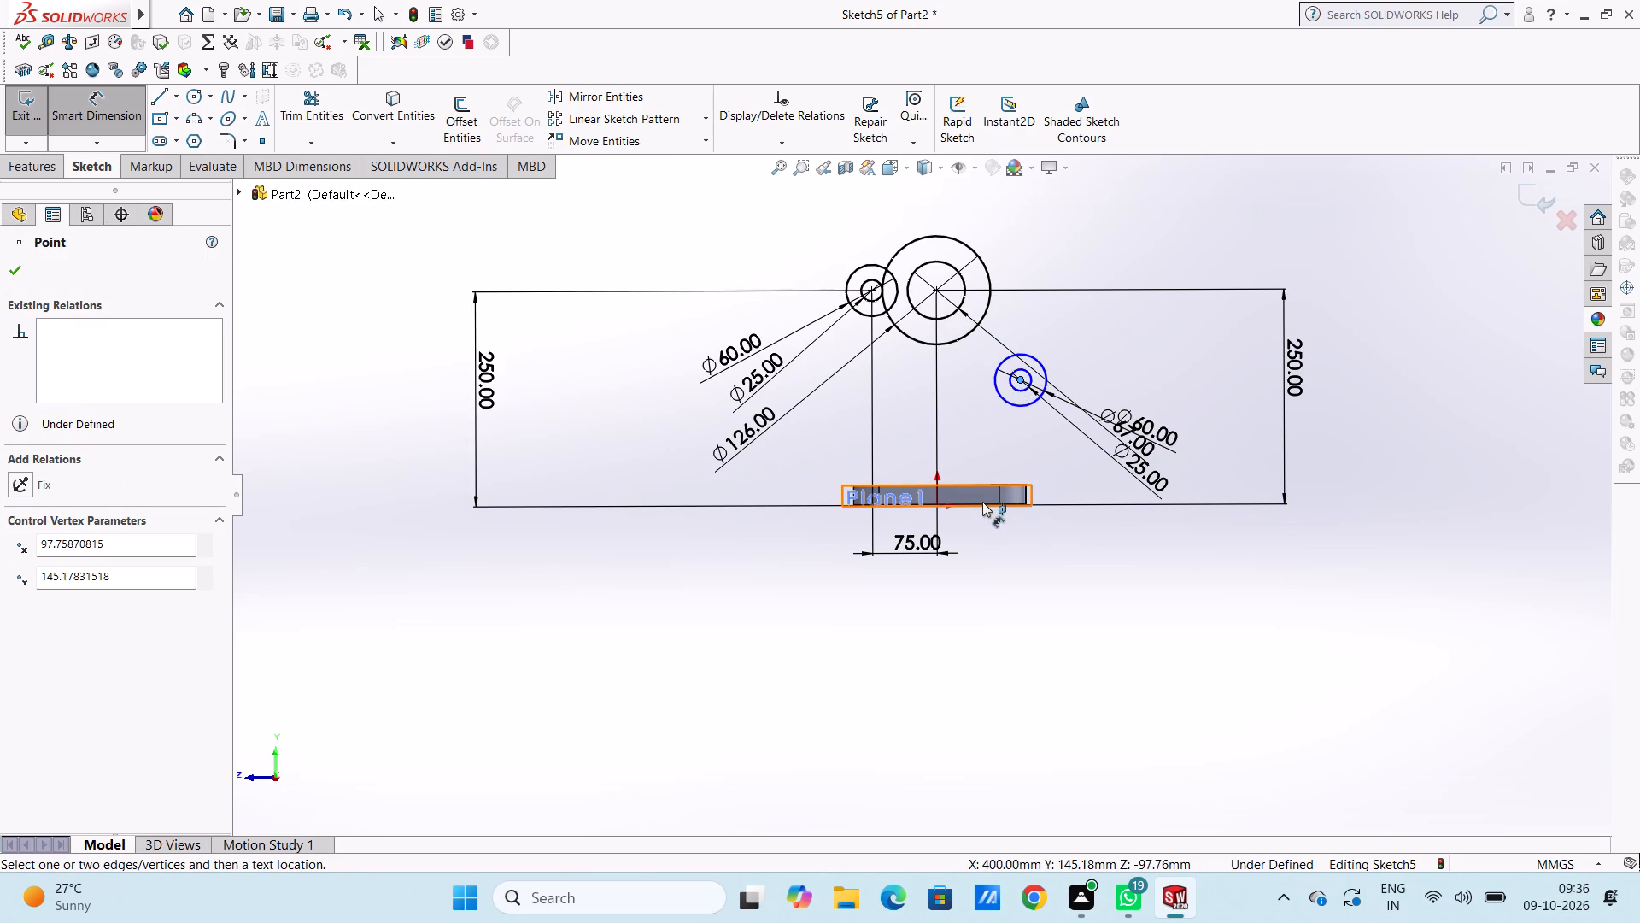
pyautogui.scroll(-6, 960, 515)
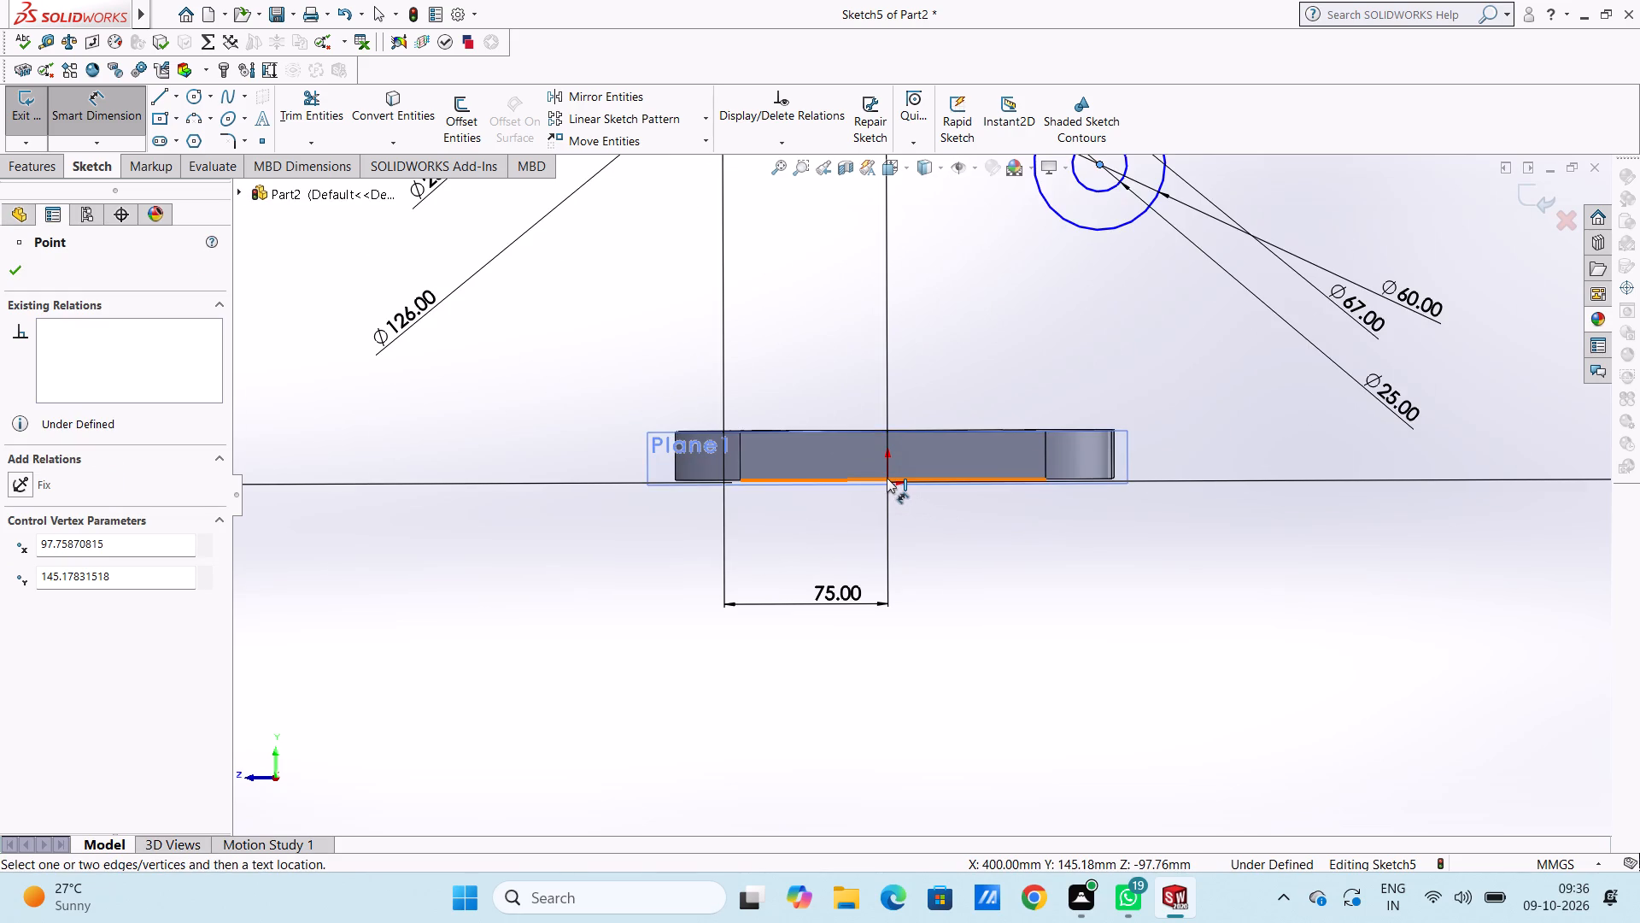
pyautogui.click(887, 478)
pyautogui.scroll(5, 1174, 465)
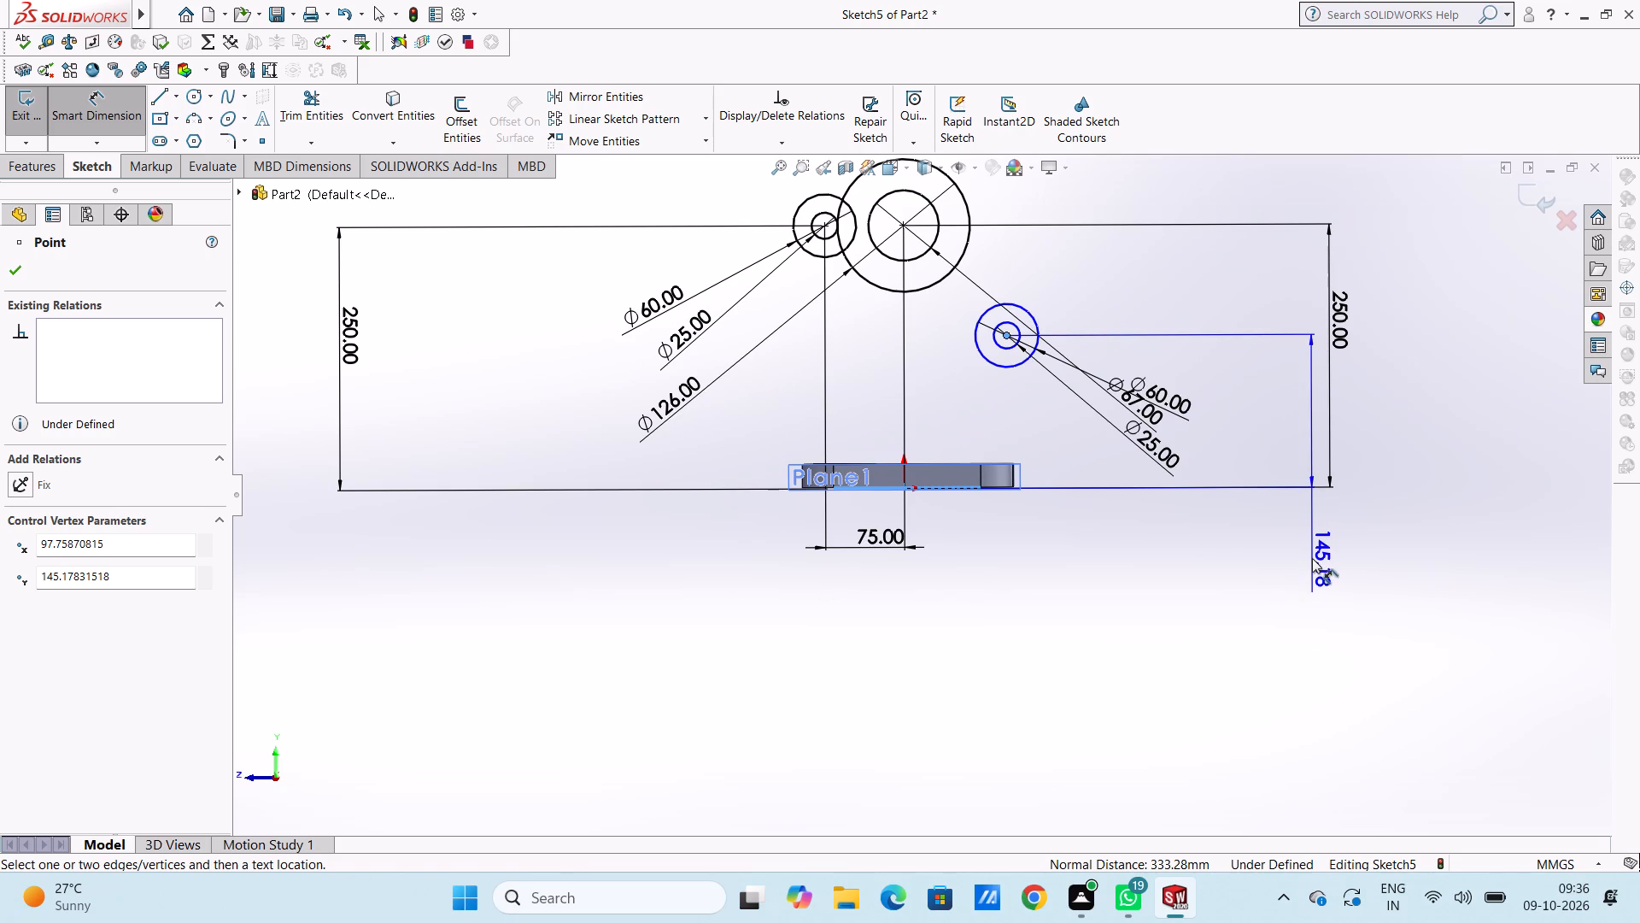
pyautogui.click(1312, 558)
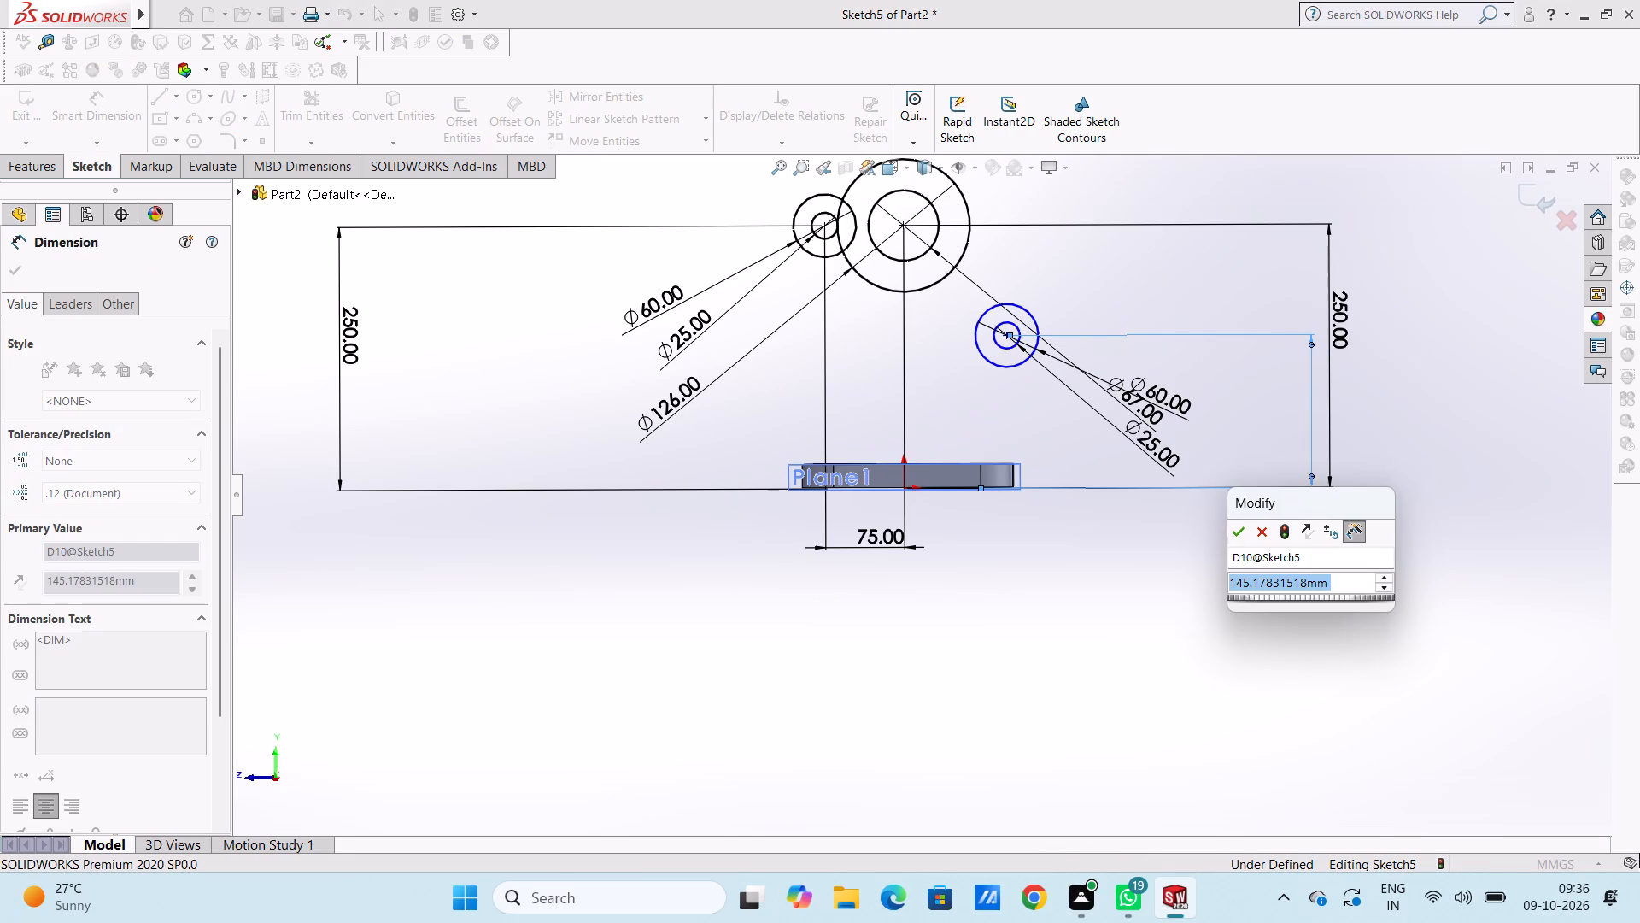
pyautogui.write('25')
pyautogui.press('0')
pyautogui.press('Return')
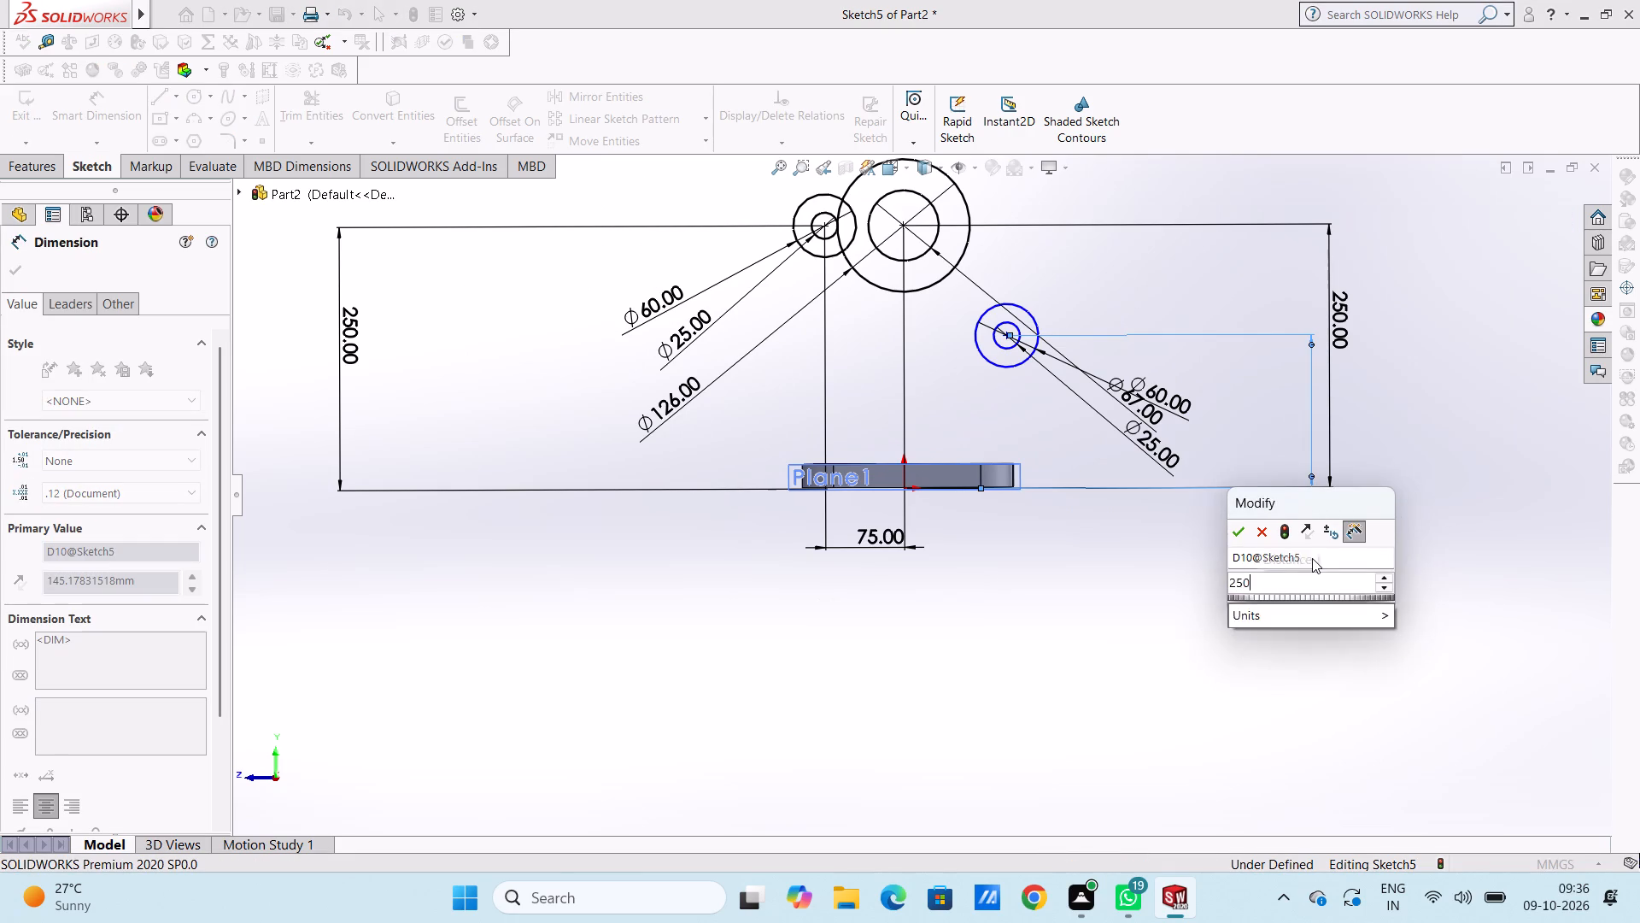
pyautogui.click(982, 372)
# Set the horizontal distance between the central circles' centre and the right circle pair's centre to 75 mm.
pyautogui.click(906, 230)
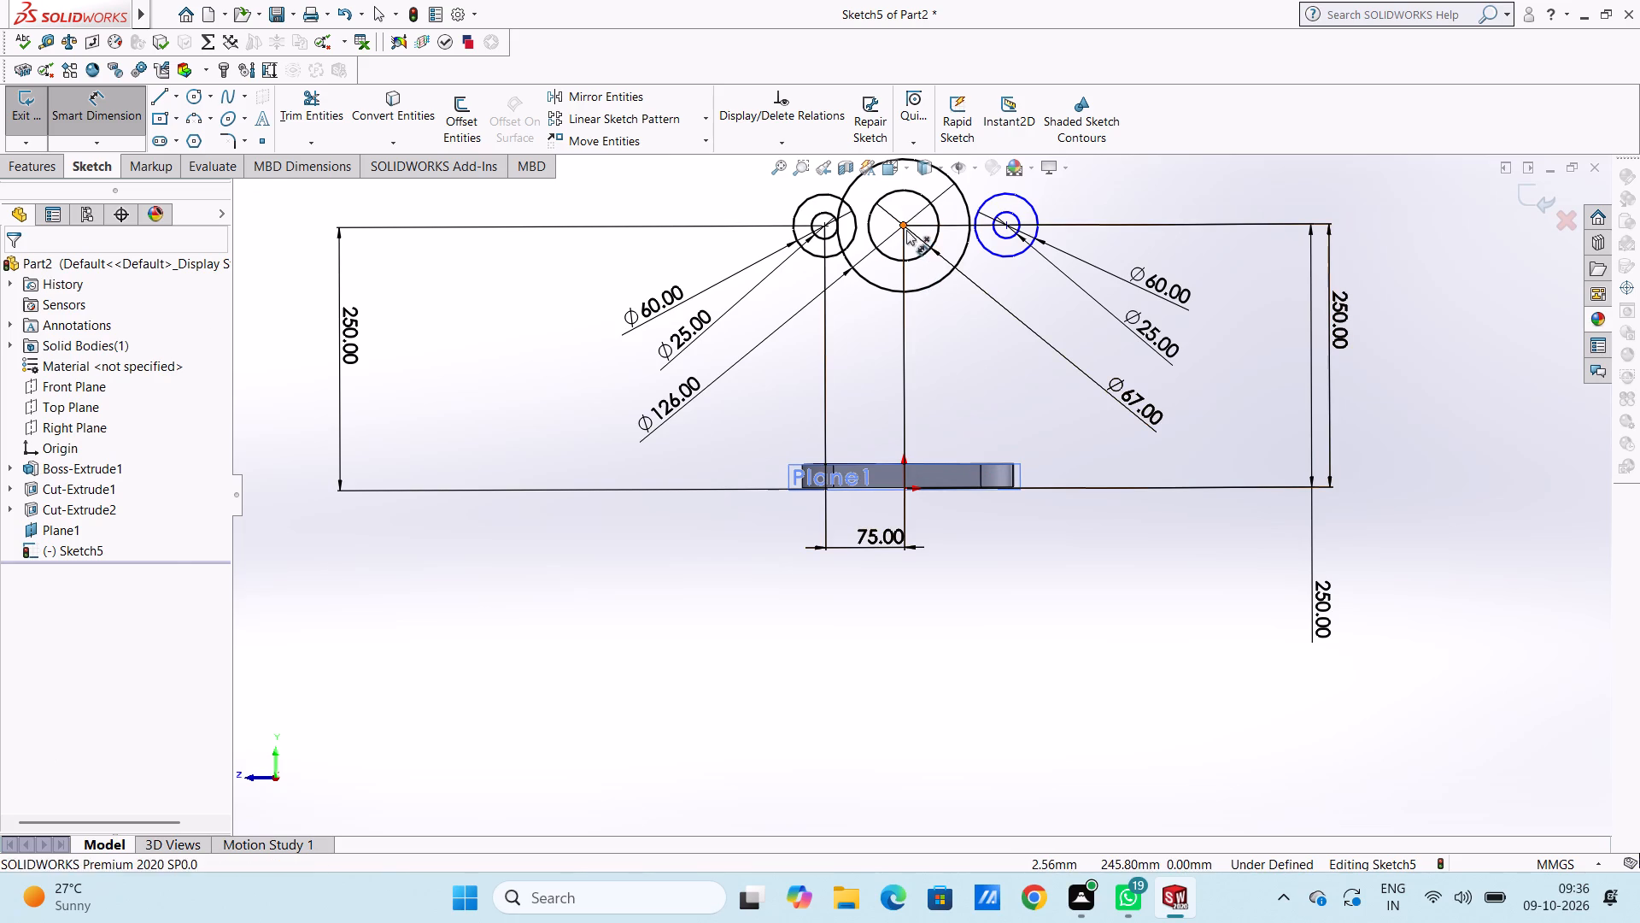
pyautogui.click(1006, 226)
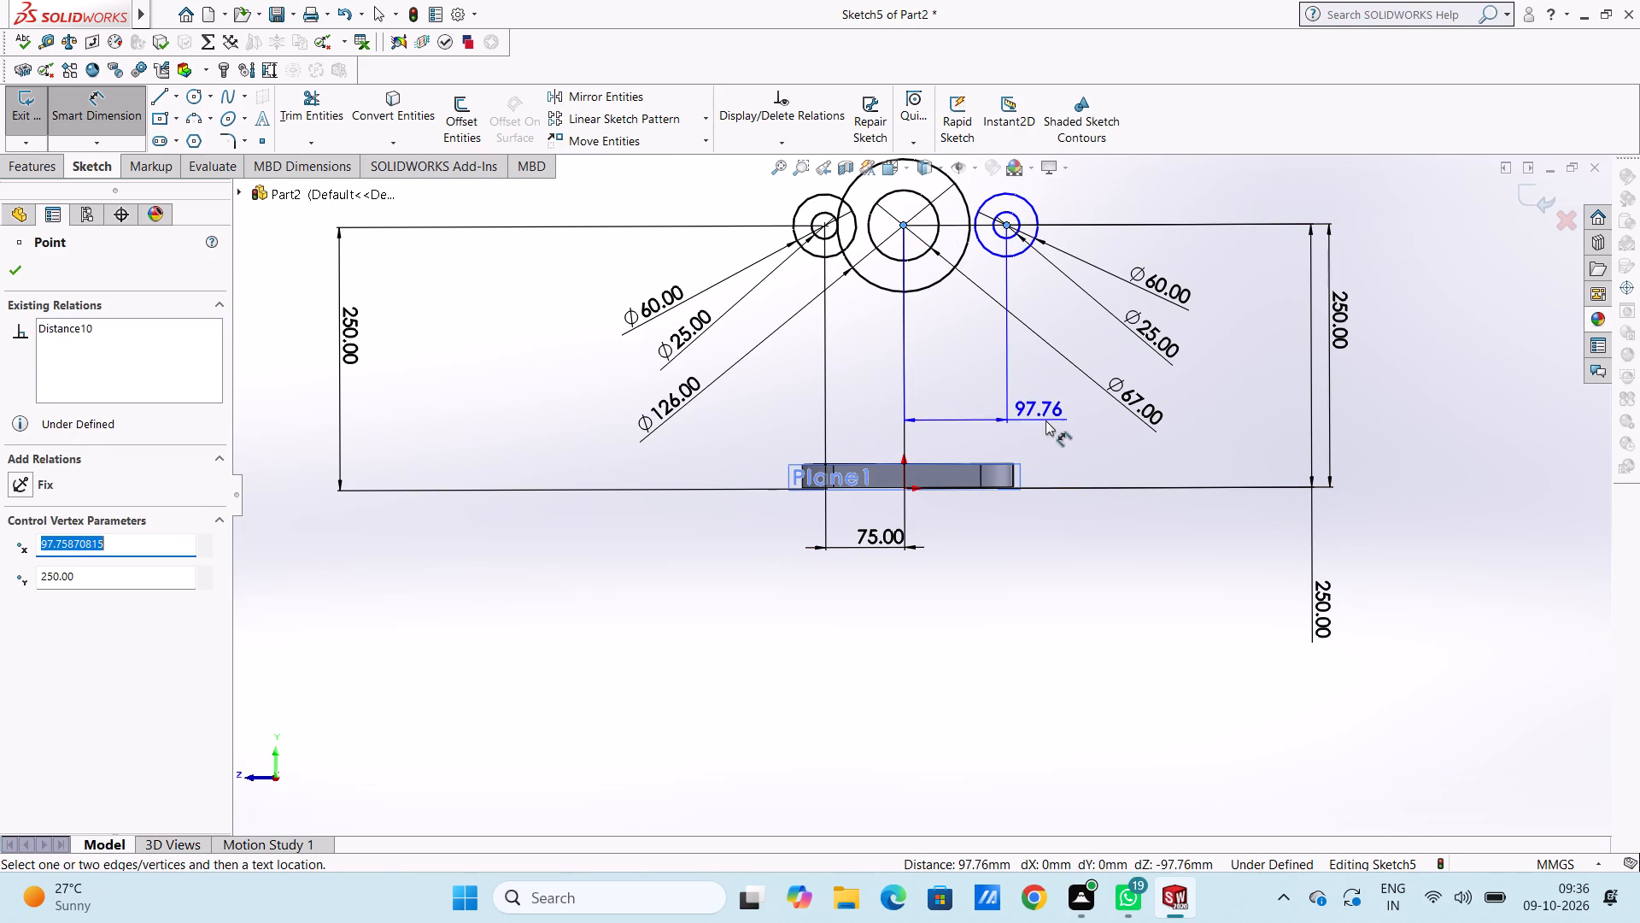
pyautogui.click(1237, 444)
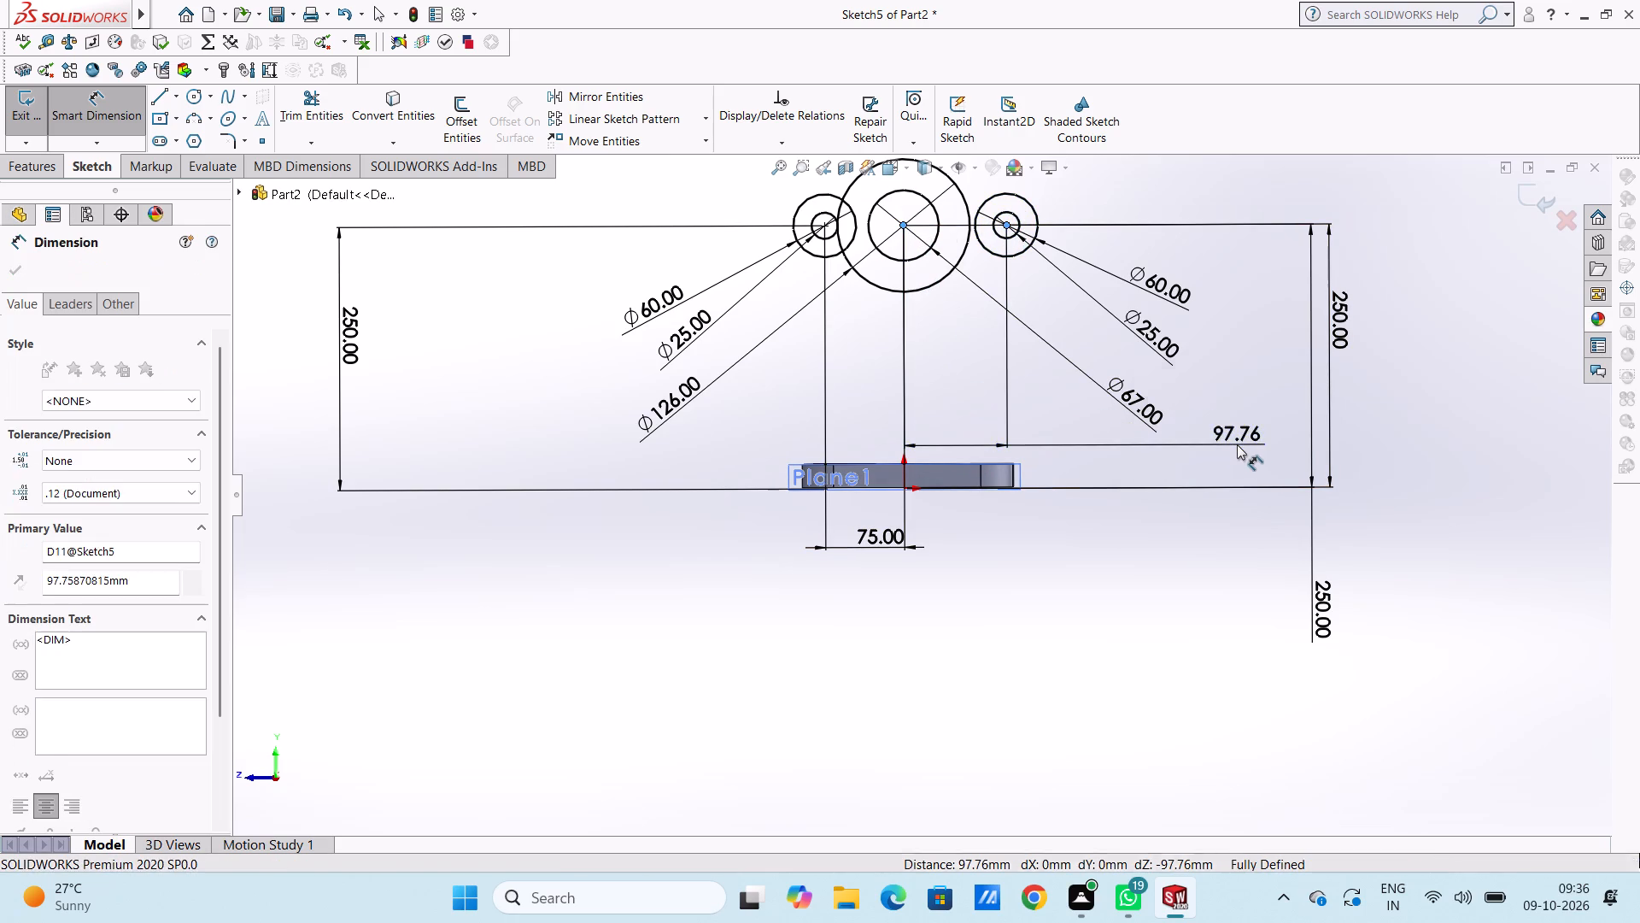
pyautogui.write('75')
pyautogui.press('Return')
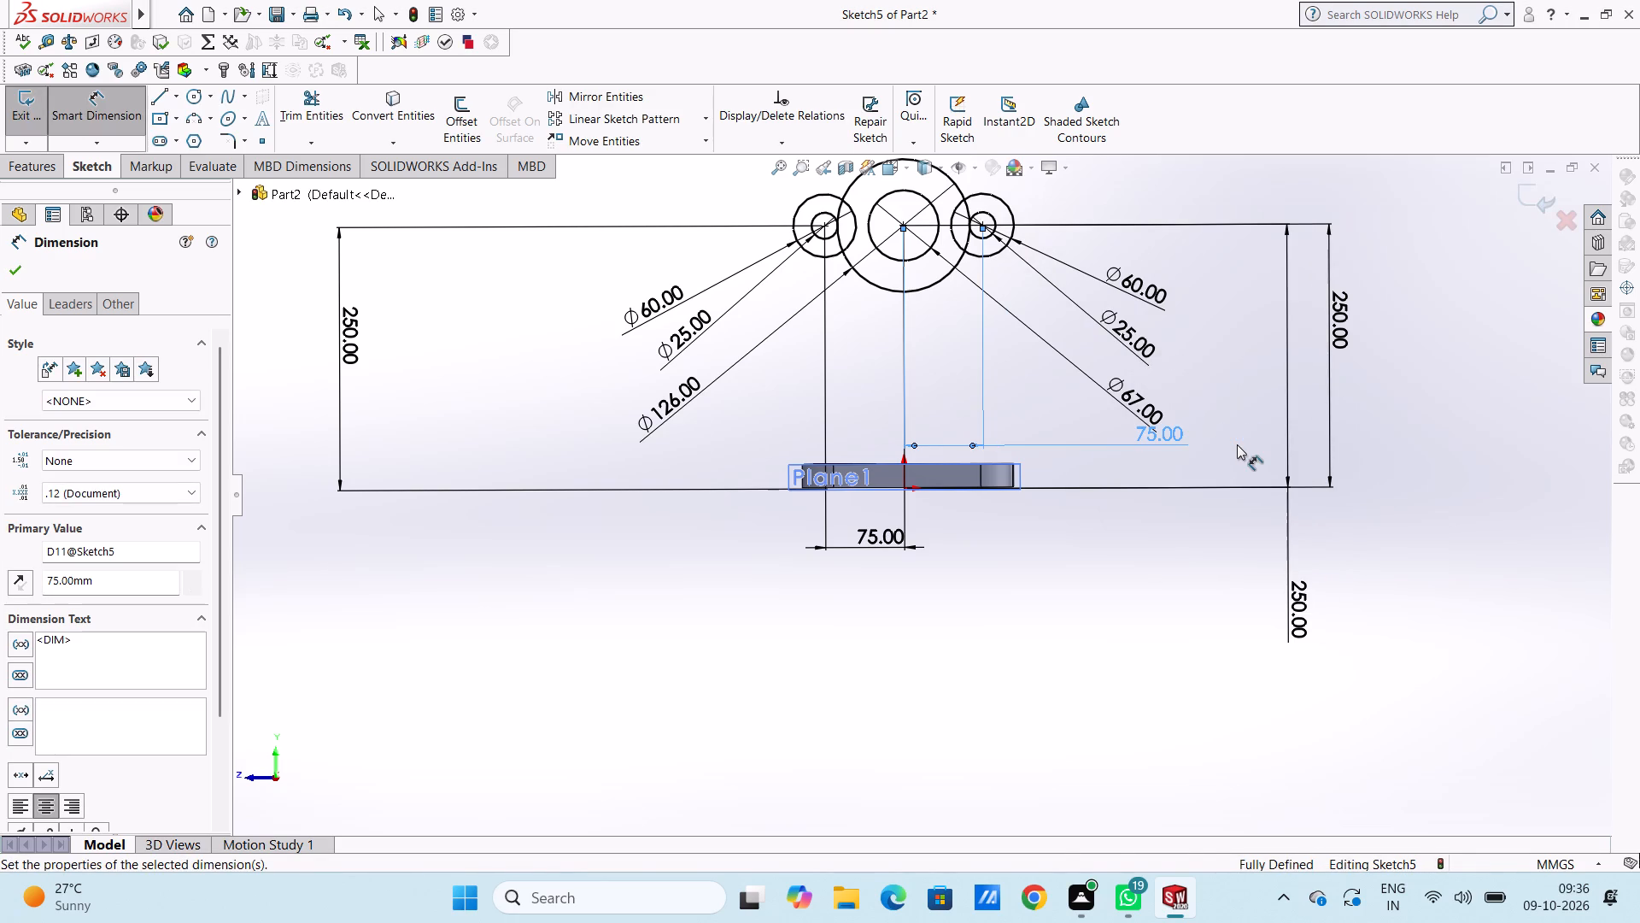
pyautogui.click(1204, 291)
# Sketch a tangent line joining the top of the left 60 mm circle to the top of the central 126 mm circle.
pyautogui.scroll(3, 1042, 232)
pyautogui.scroll(-4, 994, 309)
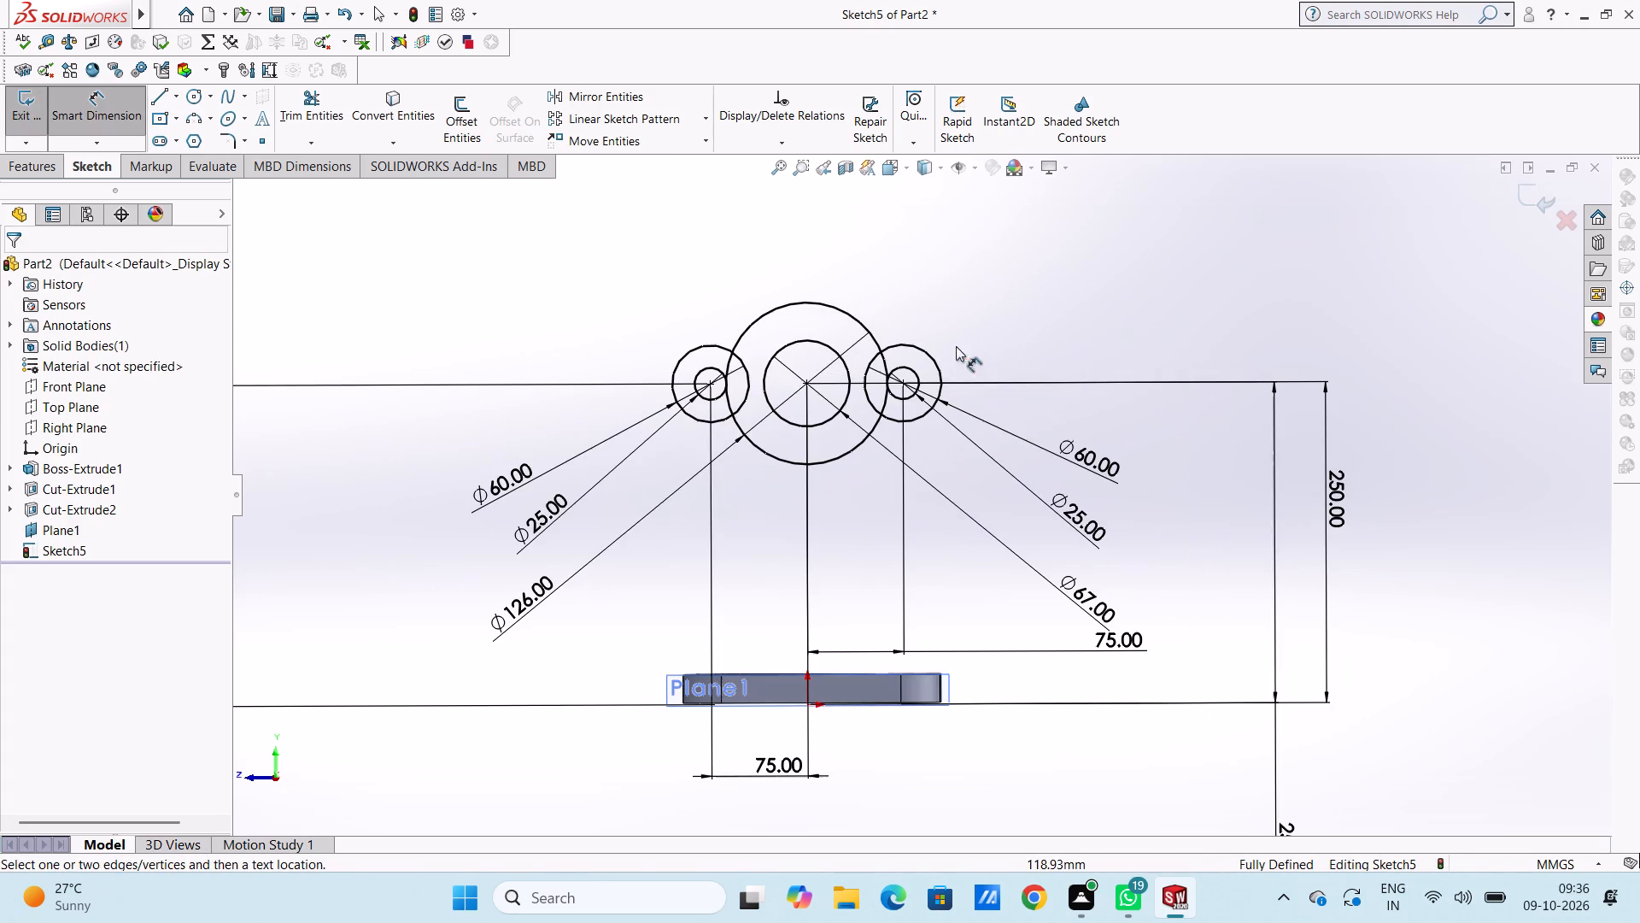
pyautogui.scroll(-3, 777, 298)
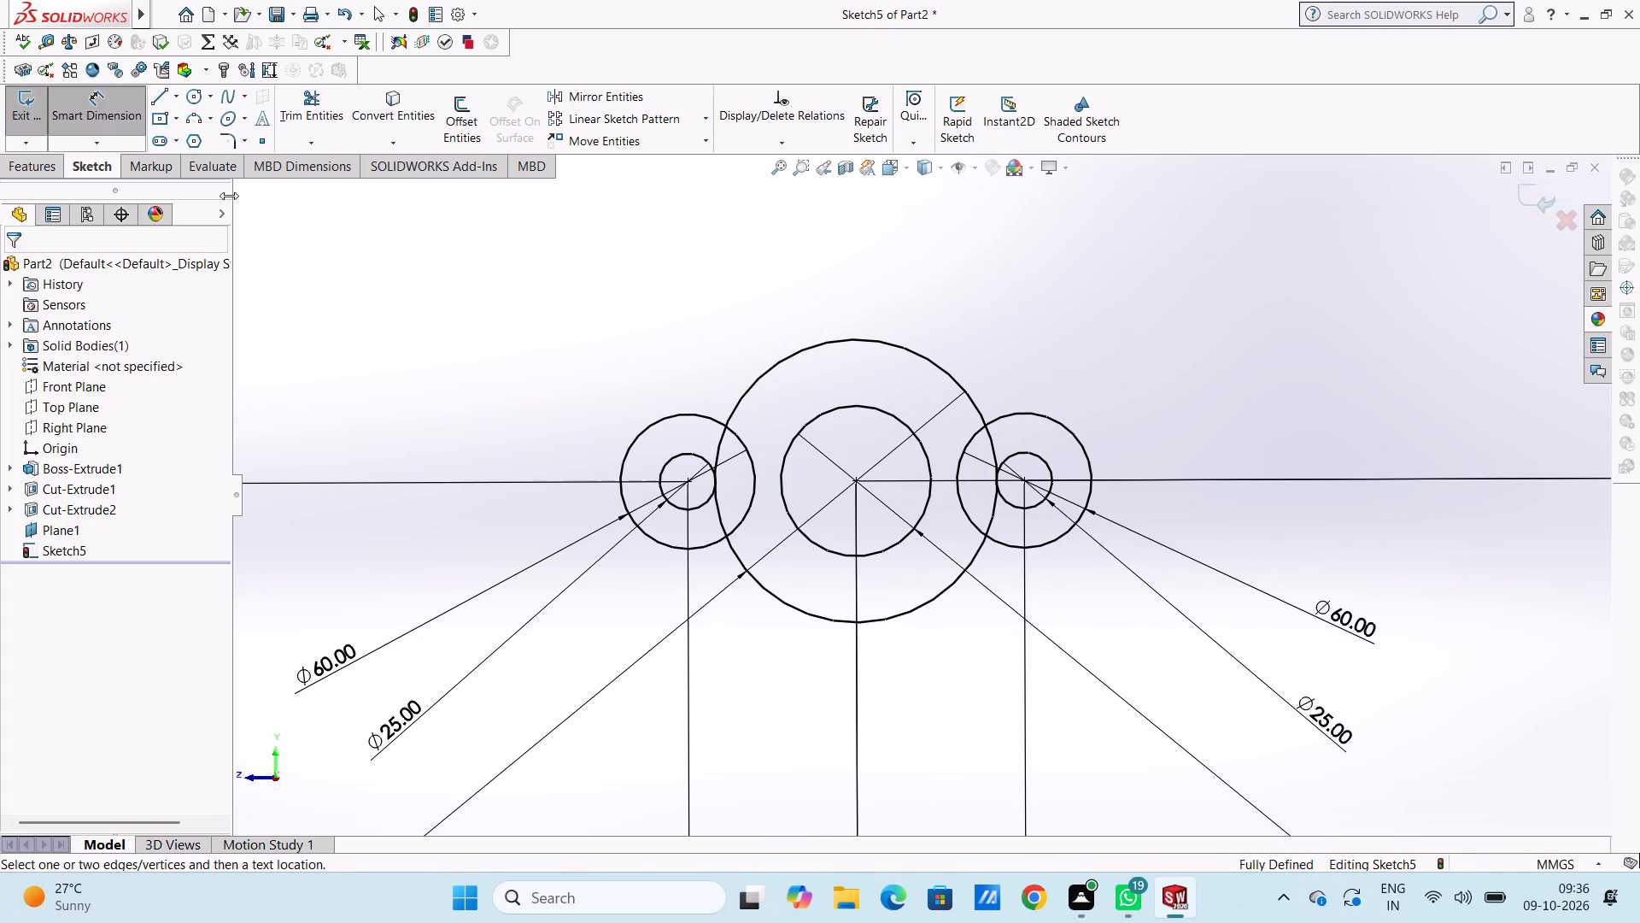
pyautogui.click(166, 94)
pyautogui.scroll(-2, 863, 429)
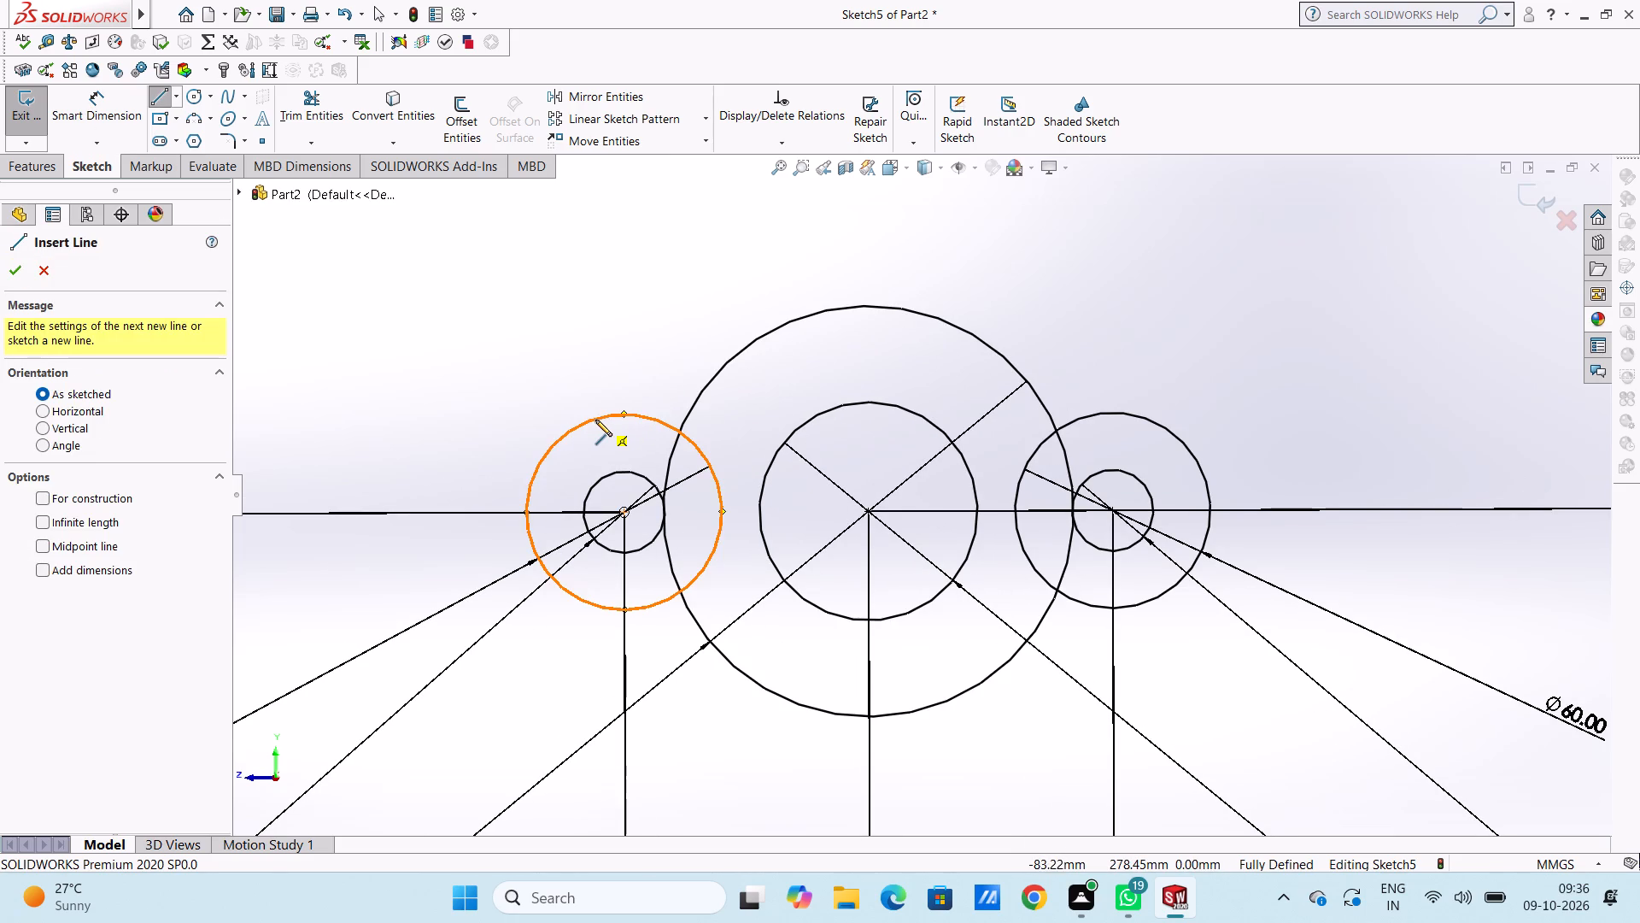
pyautogui.click(594, 420)
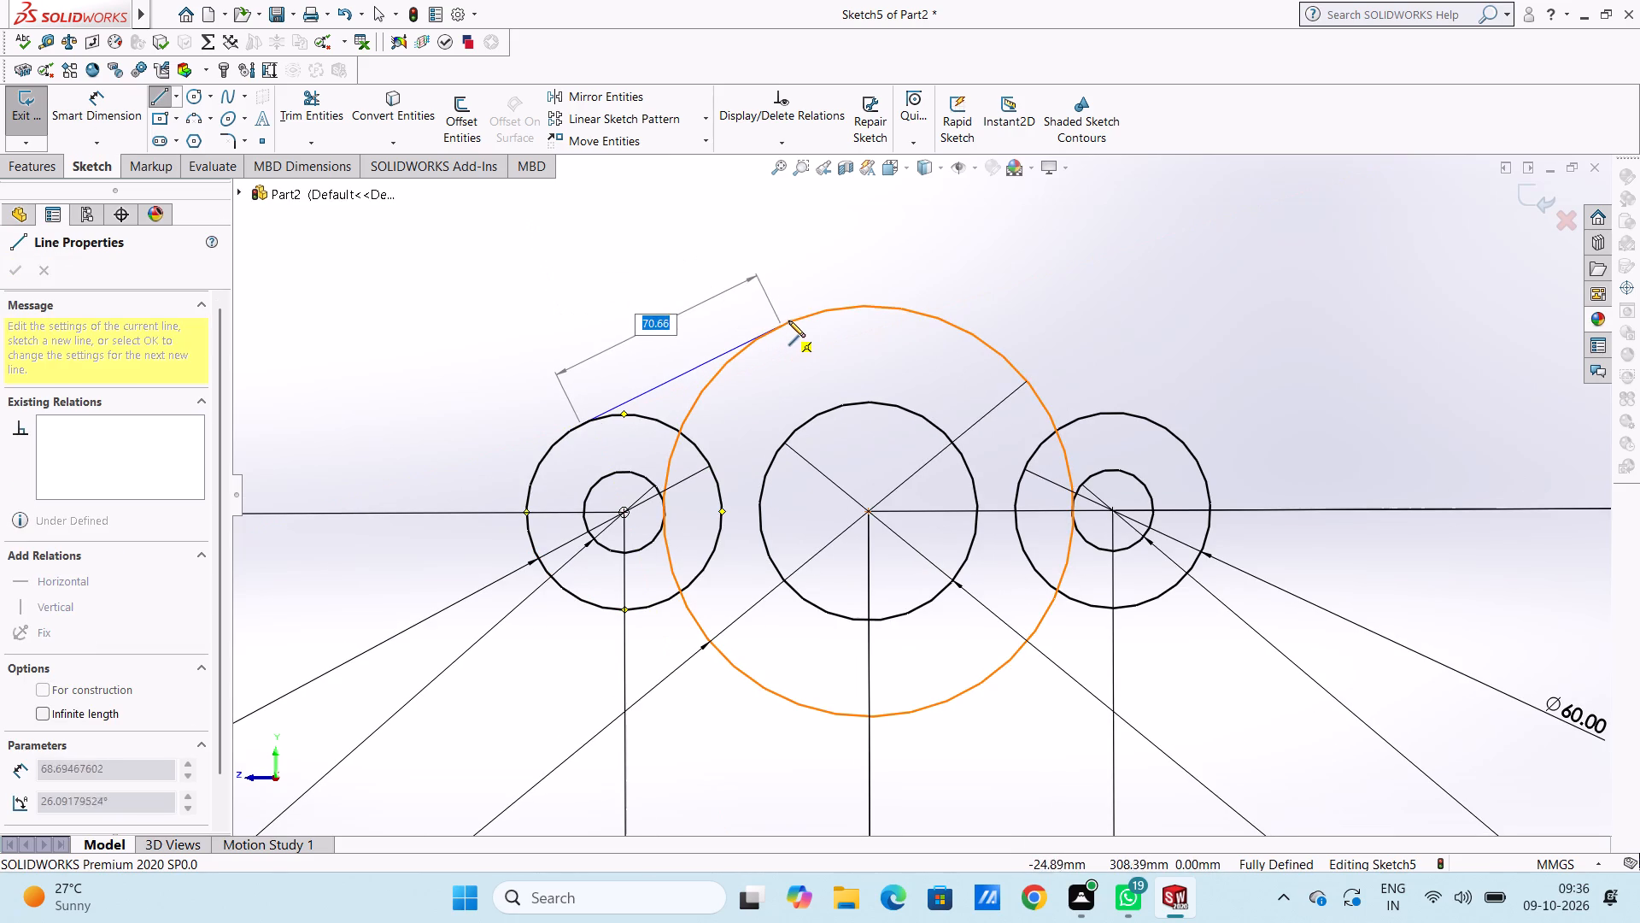
pyautogui.click(785, 325)
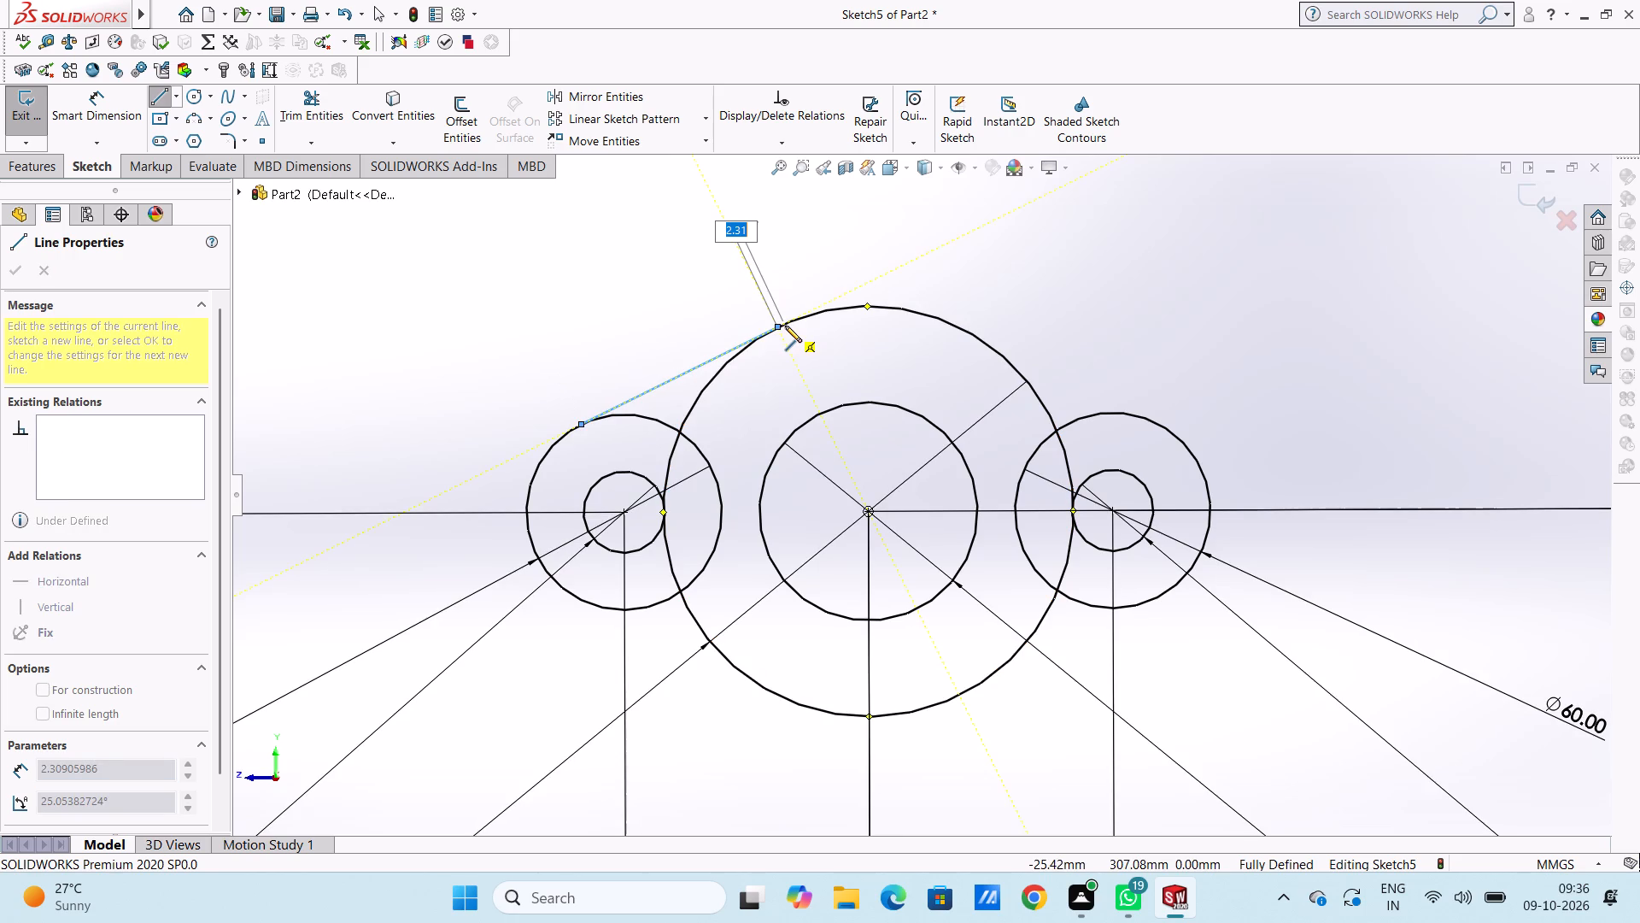
pyautogui.press('Escape')
pyautogui.press('Escape')
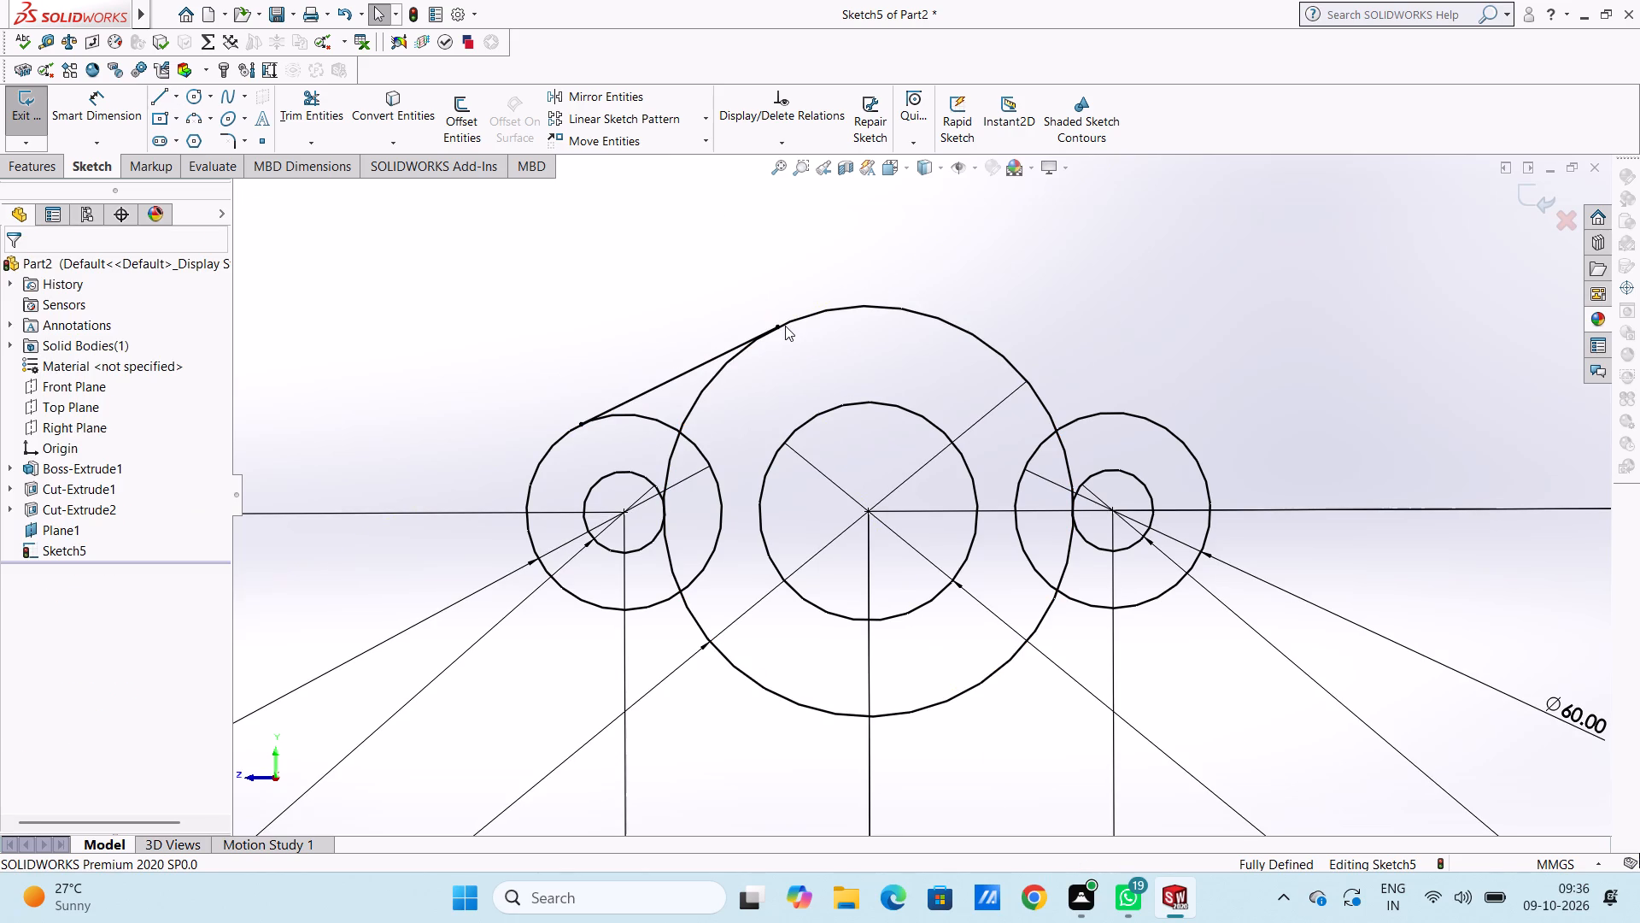
# Sketch a tangent line about 67 mm long from the top of the 126 mm circle to the top of the right 60 mm circle.
pyautogui.click(159, 100)
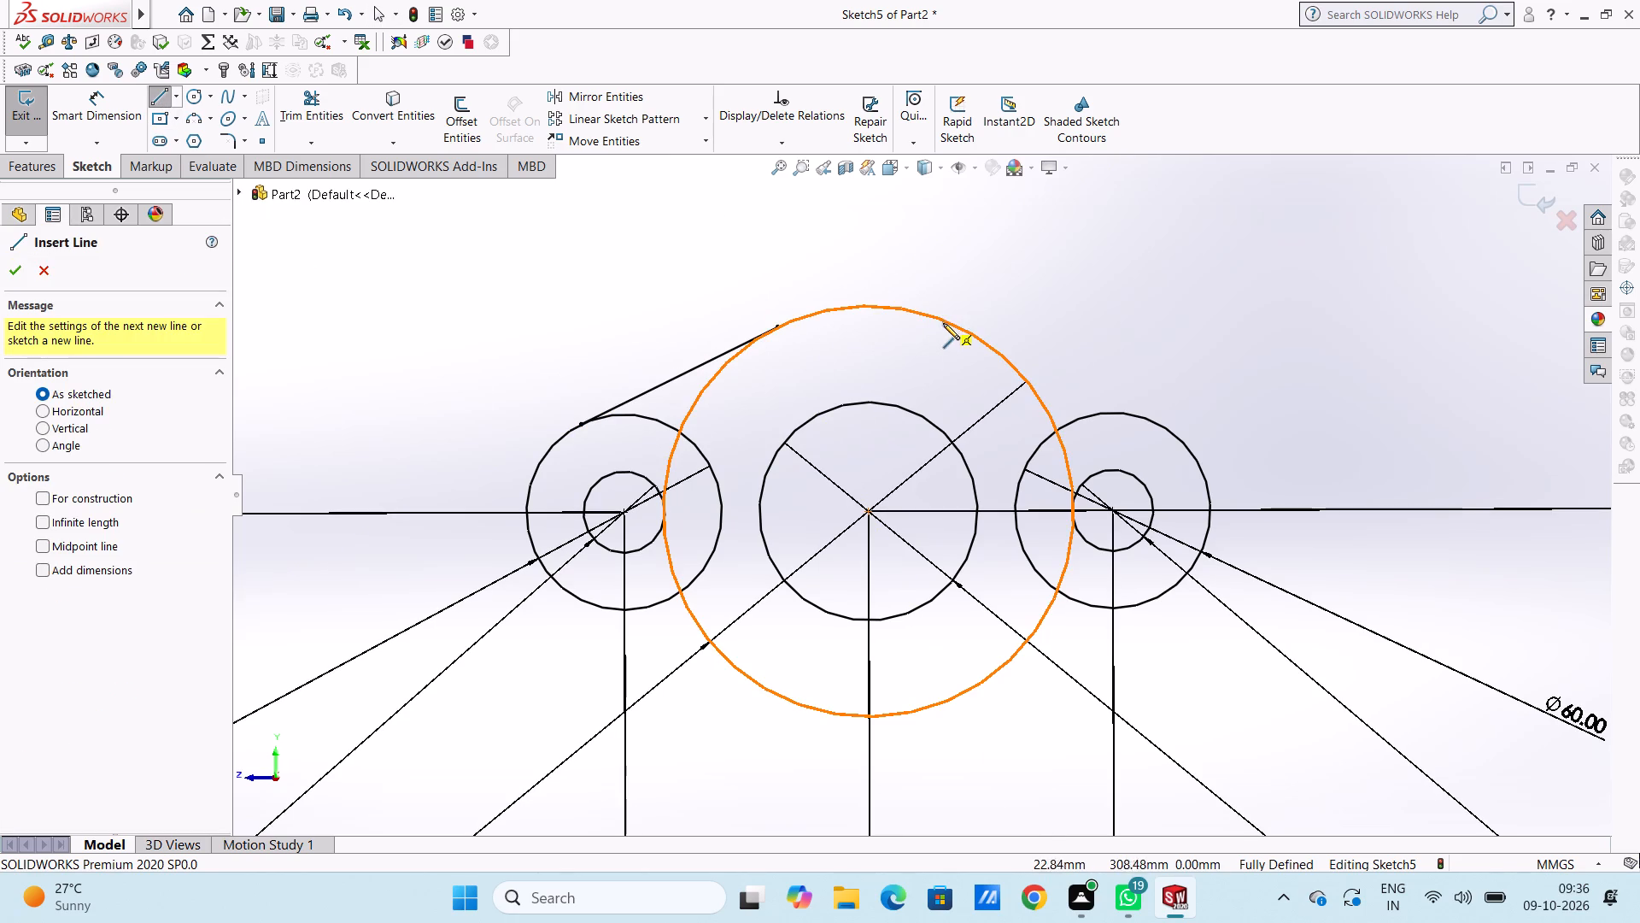
pyautogui.click(948, 325)
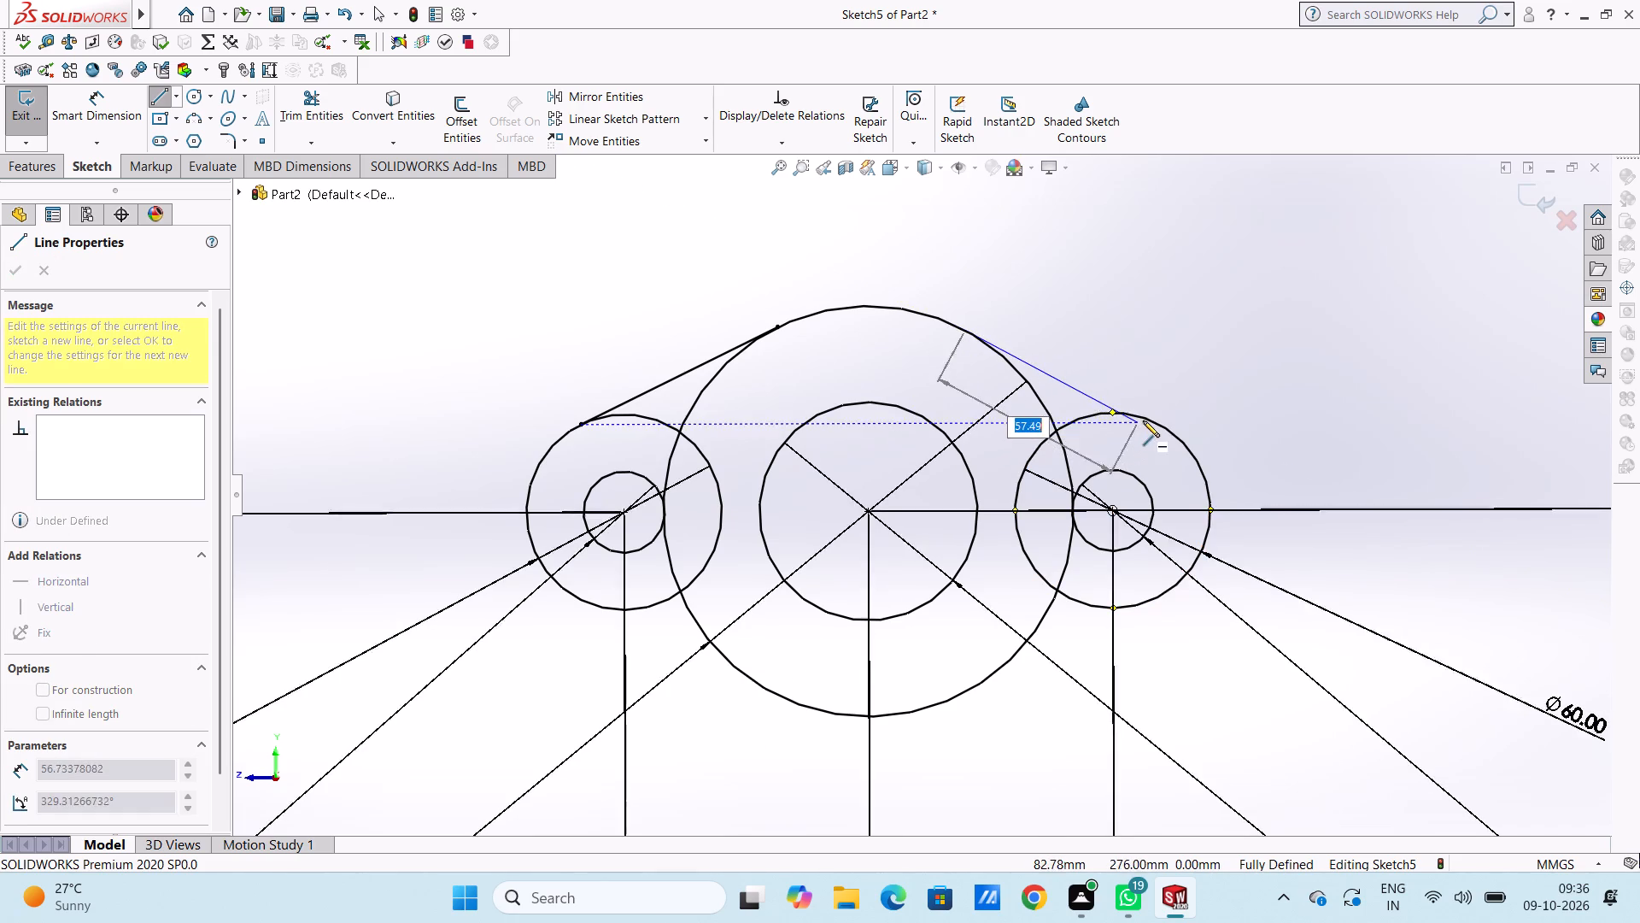
pyautogui.click(1151, 420)
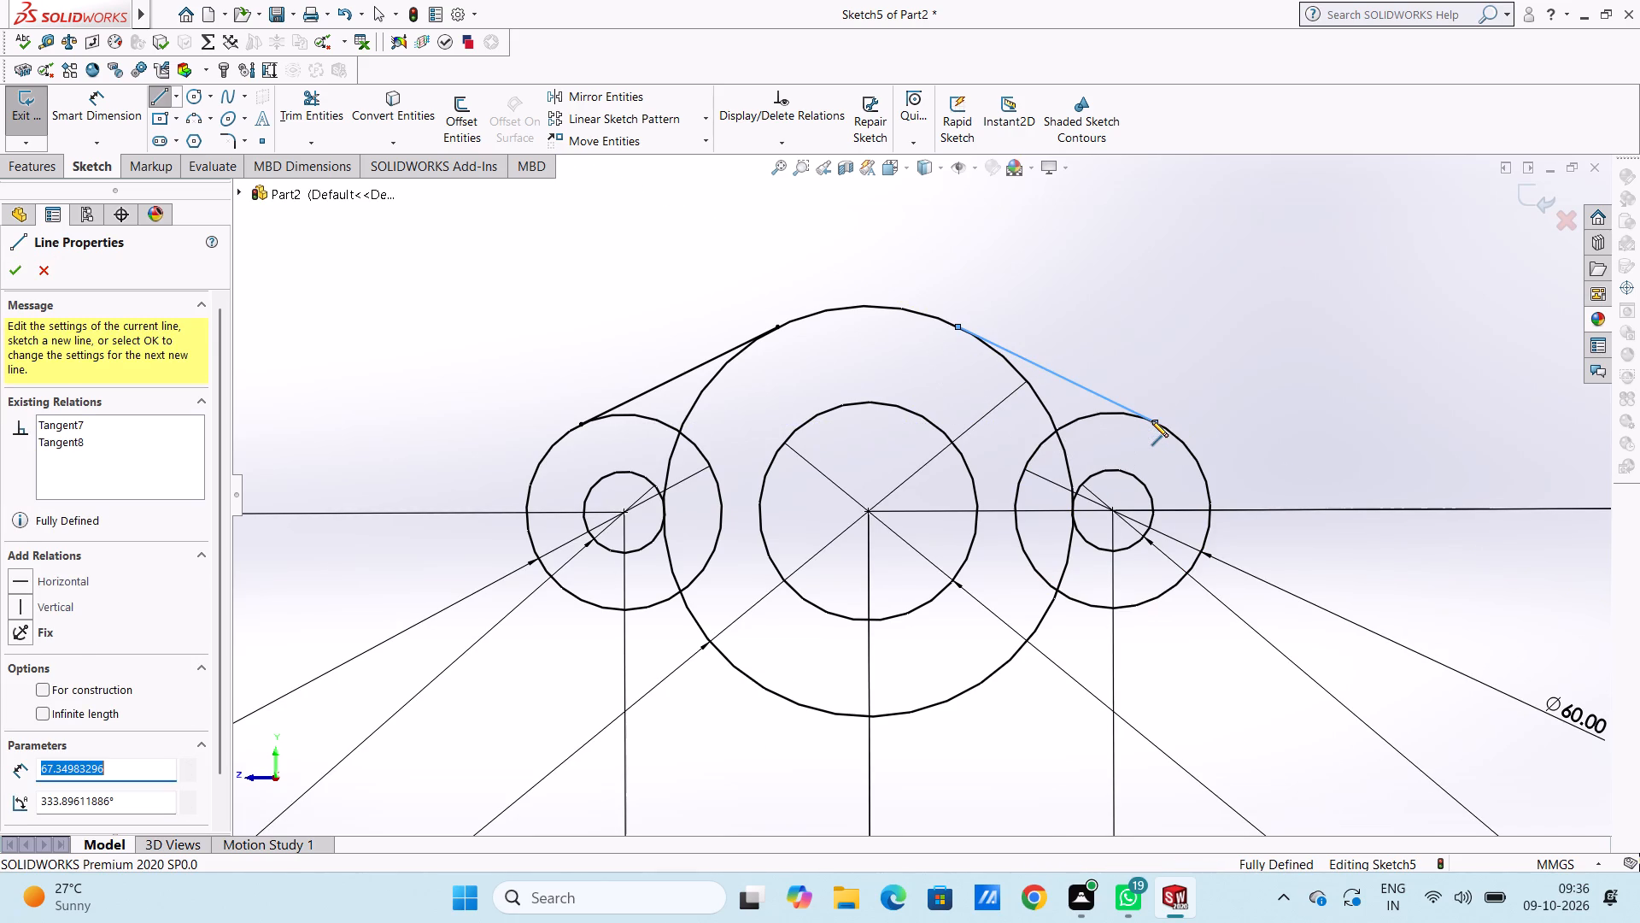
pyautogui.press('Escape')
pyautogui.press('Escape')
pyautogui.press('Escape')
# Sketch a tangent line about 67 mm long from the underside of the left 60 mm circle to the underside of the 126 mm circle.
pyautogui.scroll(6, 1151, 420)
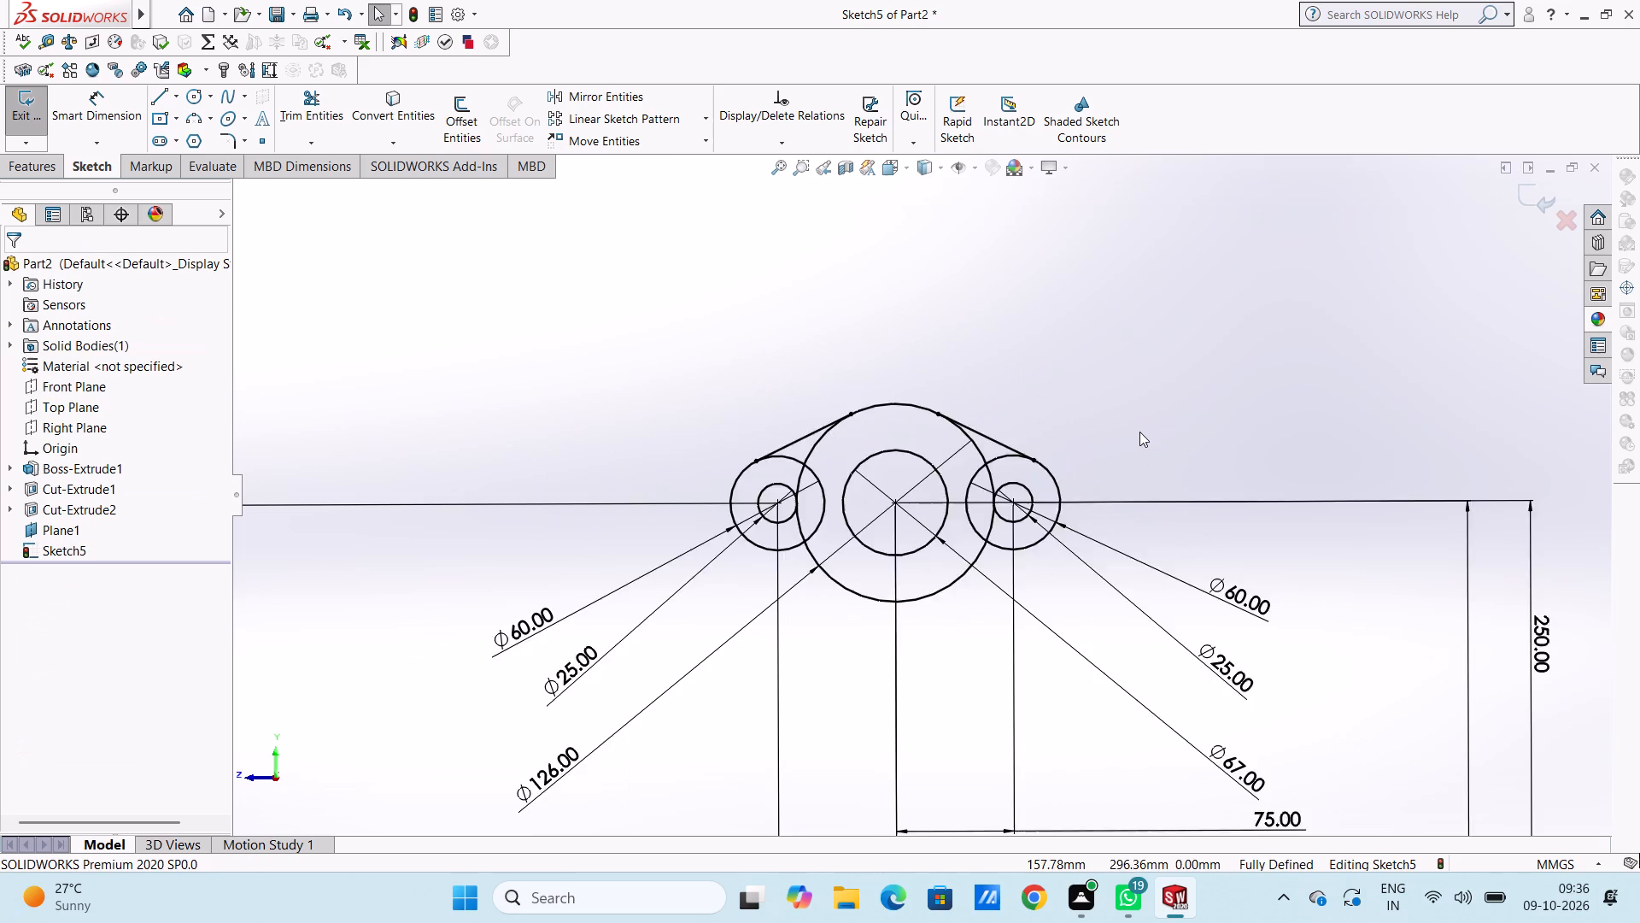
pyautogui.scroll(-4, 1009, 560)
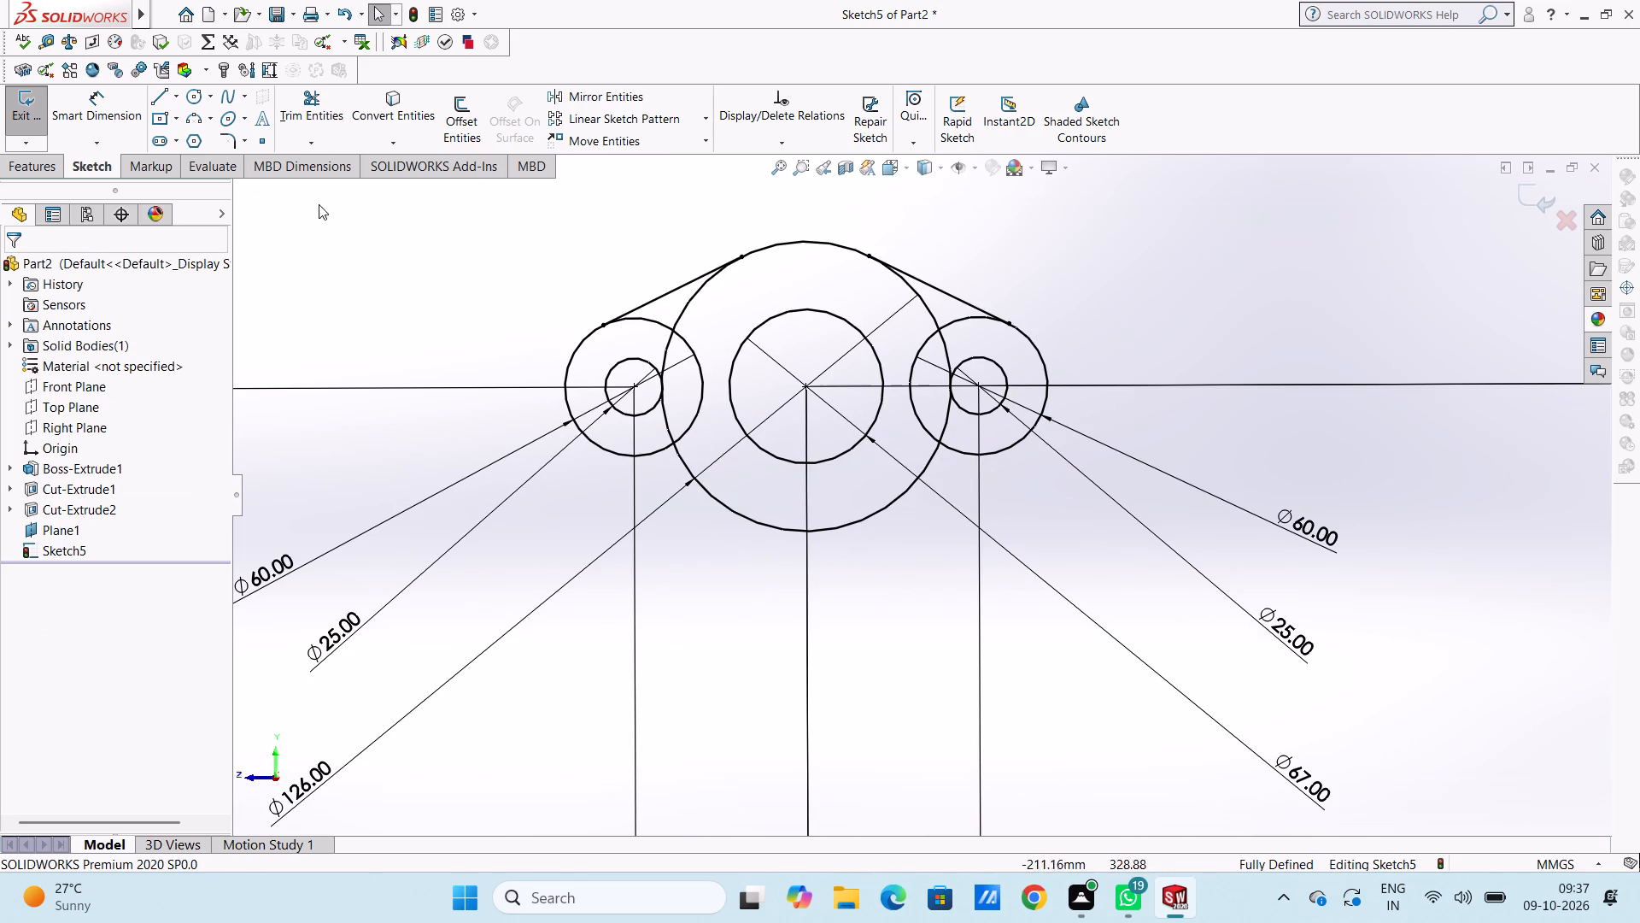
pyautogui.click(156, 97)
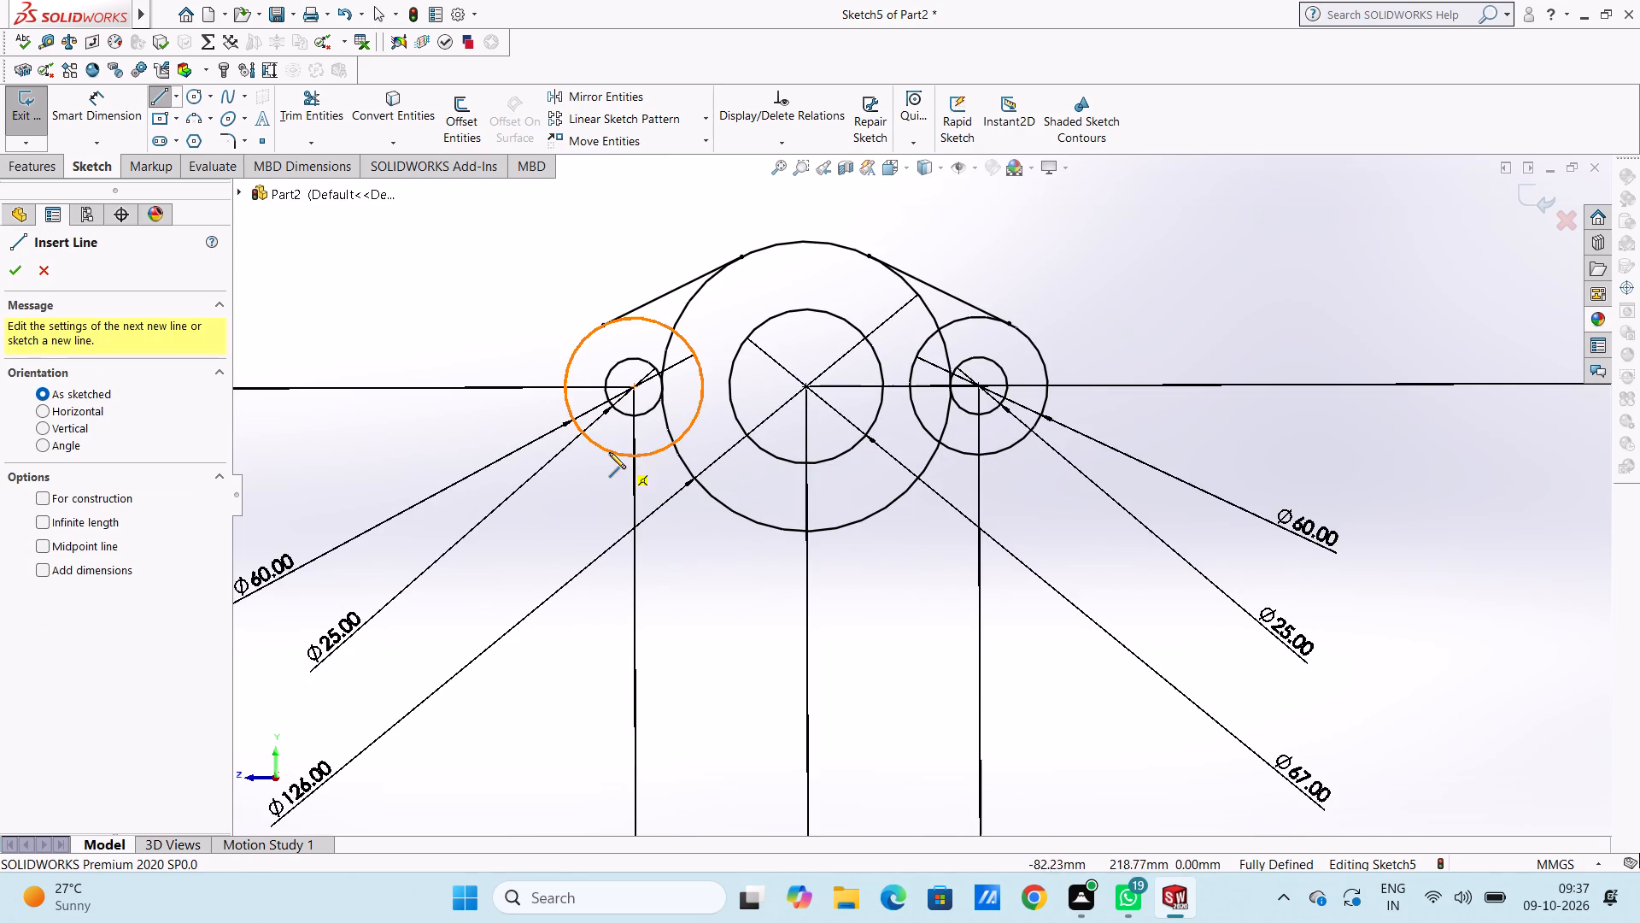
pyautogui.click(606, 450)
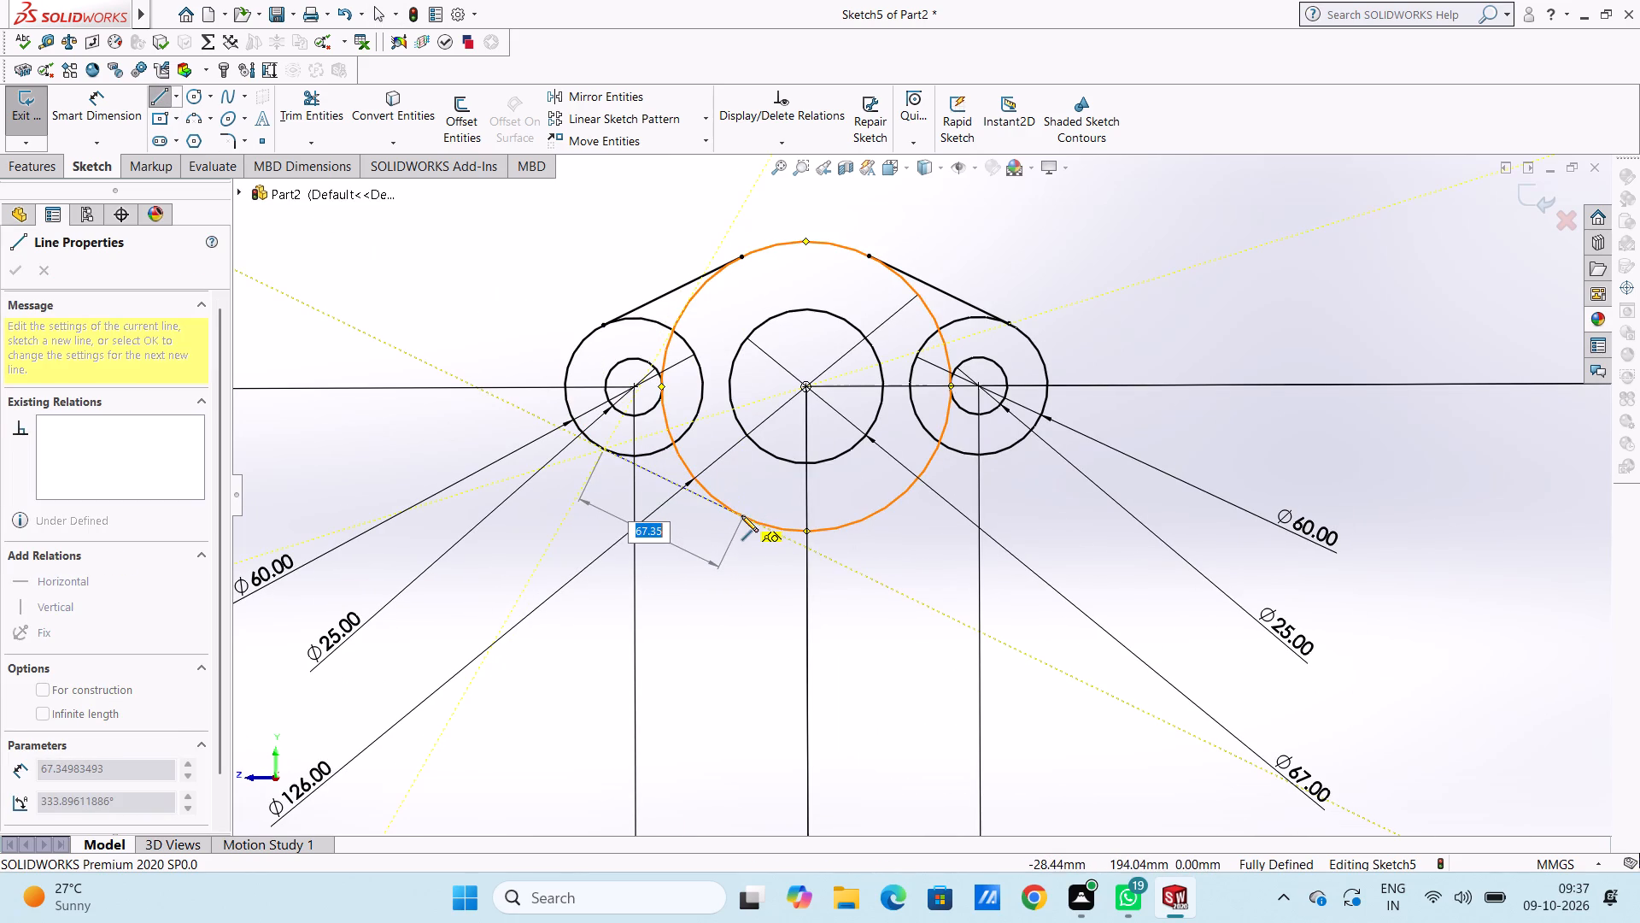
pyautogui.click(741, 517)
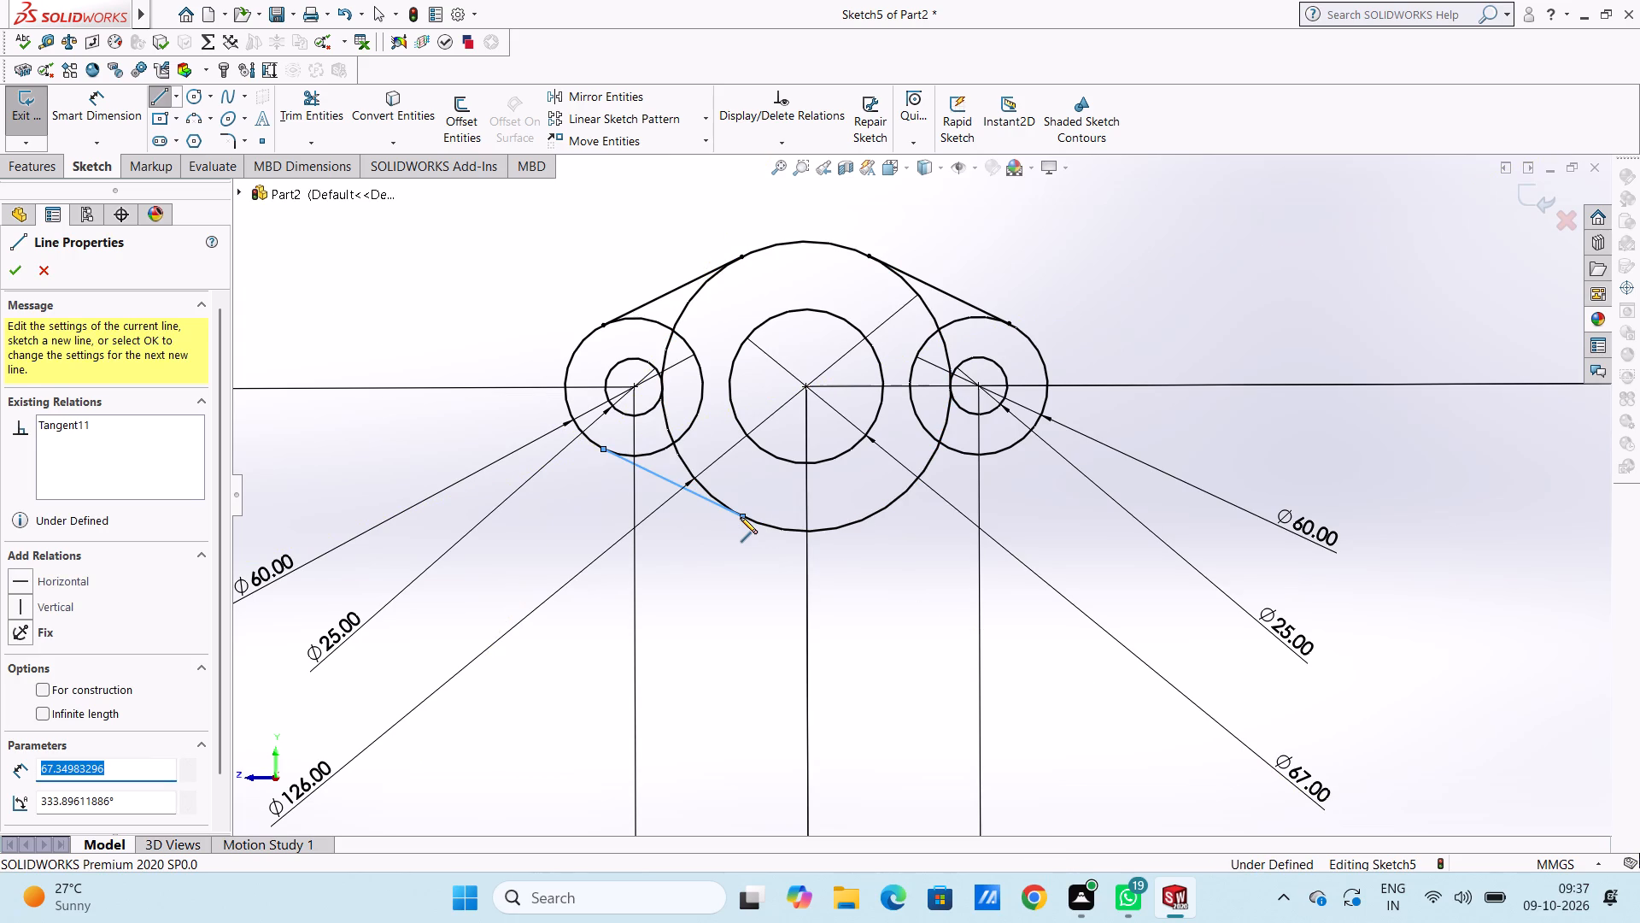
pyautogui.press('Escape')
pyautogui.press('Escape')
pyautogui.press('Escape')
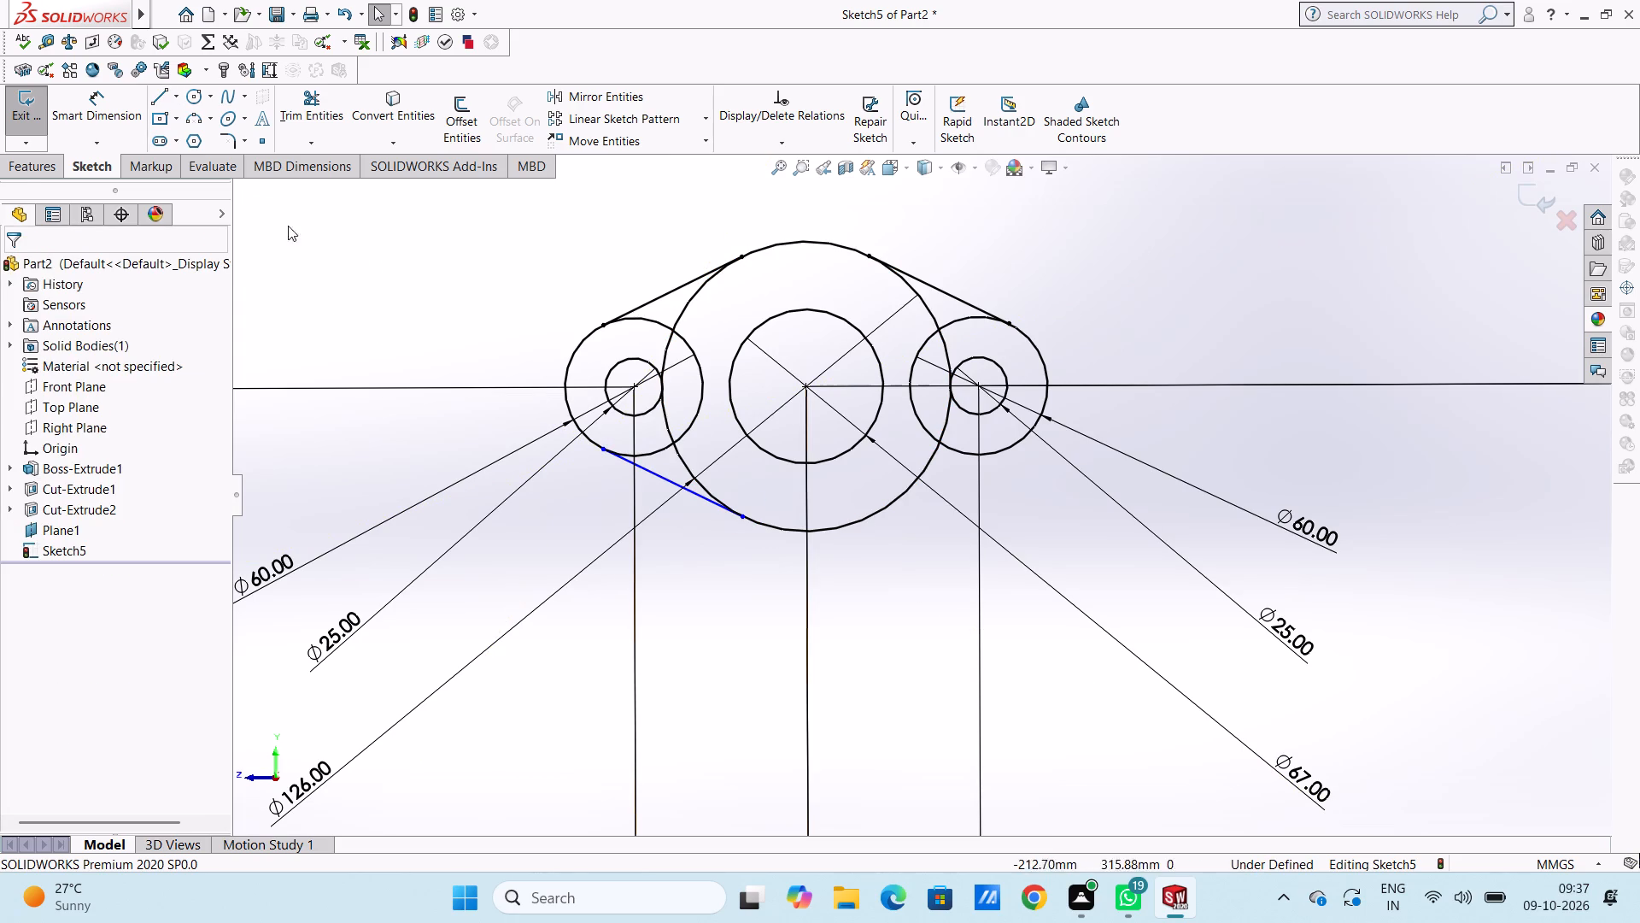
# Sketch a tangent line about 67 mm long from the underside of the 126 mm circle to the underside of the right 60 mm circle.
pyautogui.click(156, 98)
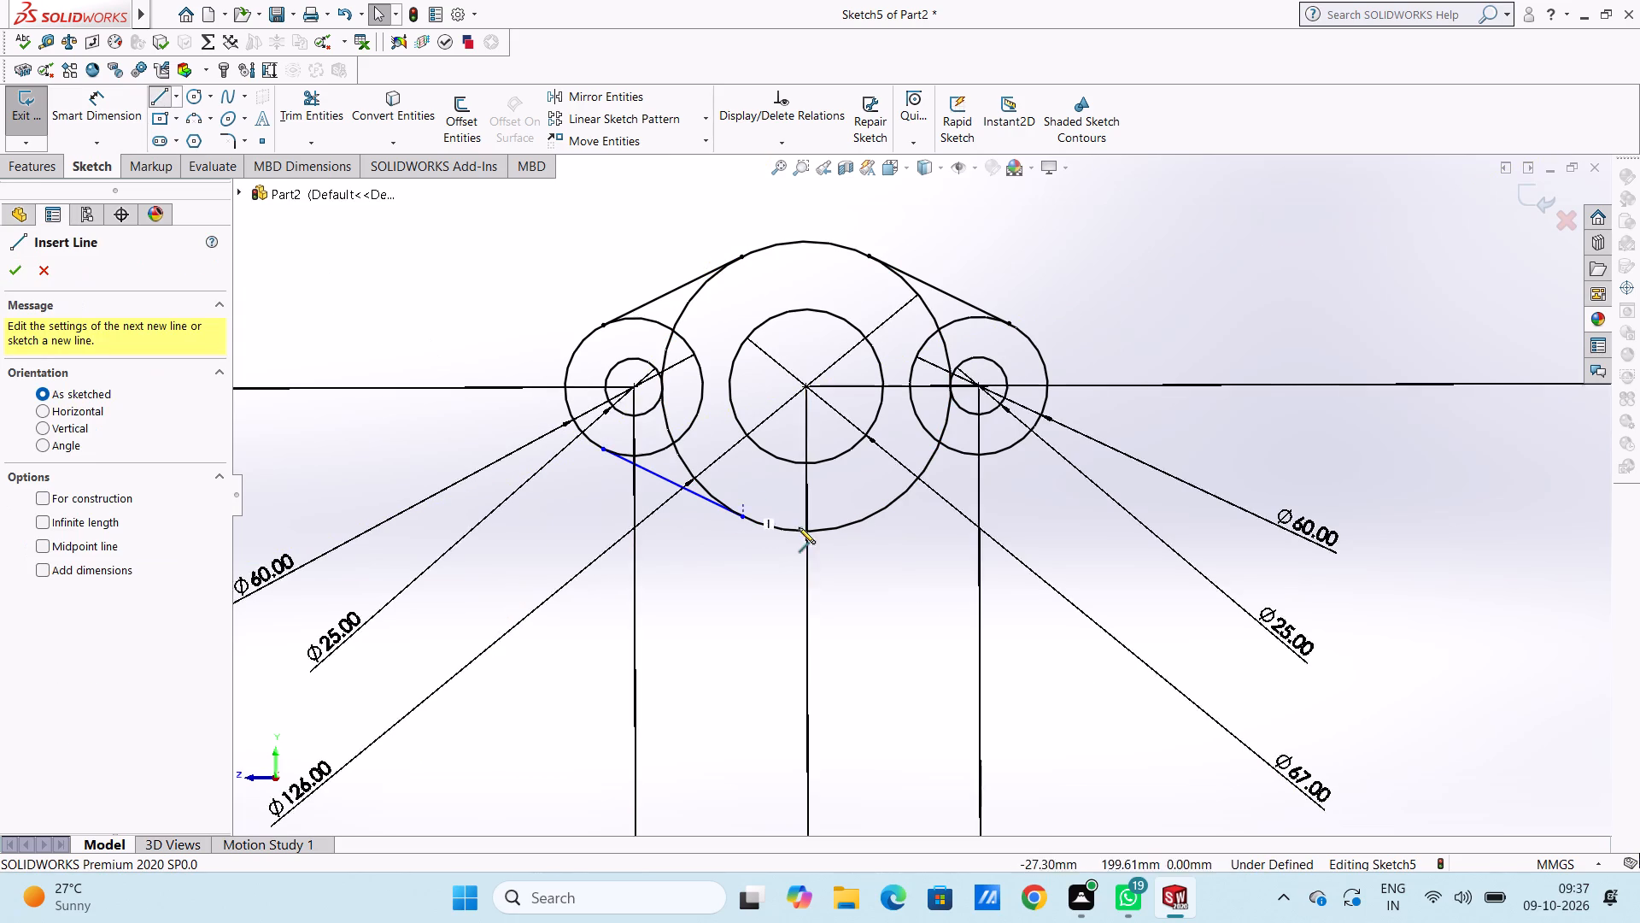
pyautogui.click(873, 518)
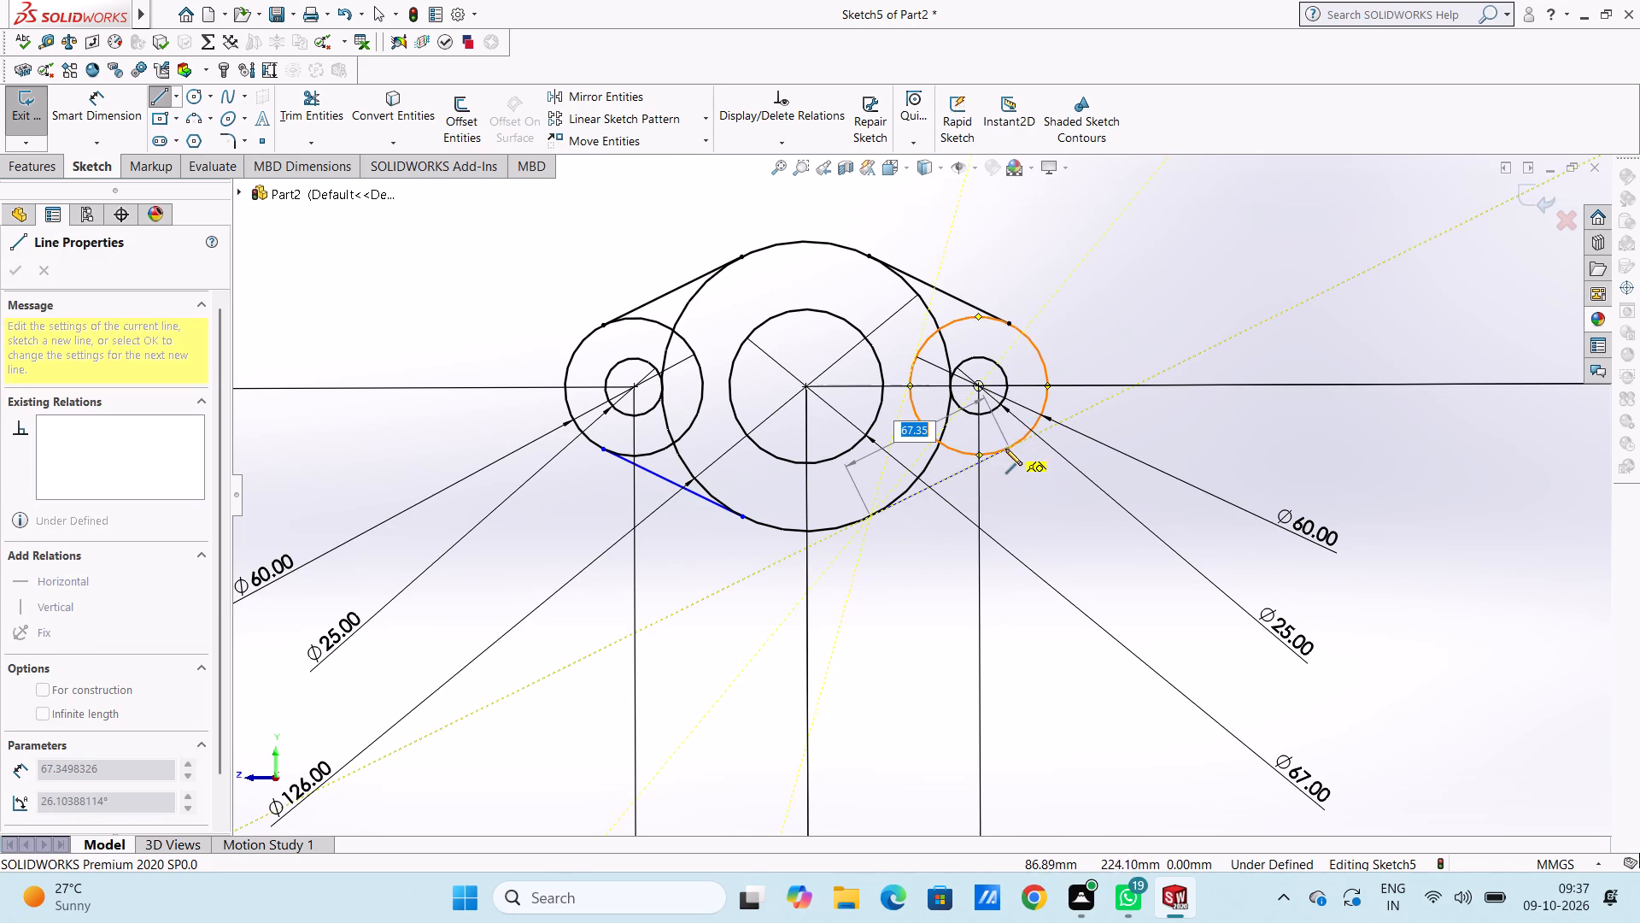
pyautogui.click(1009, 452)
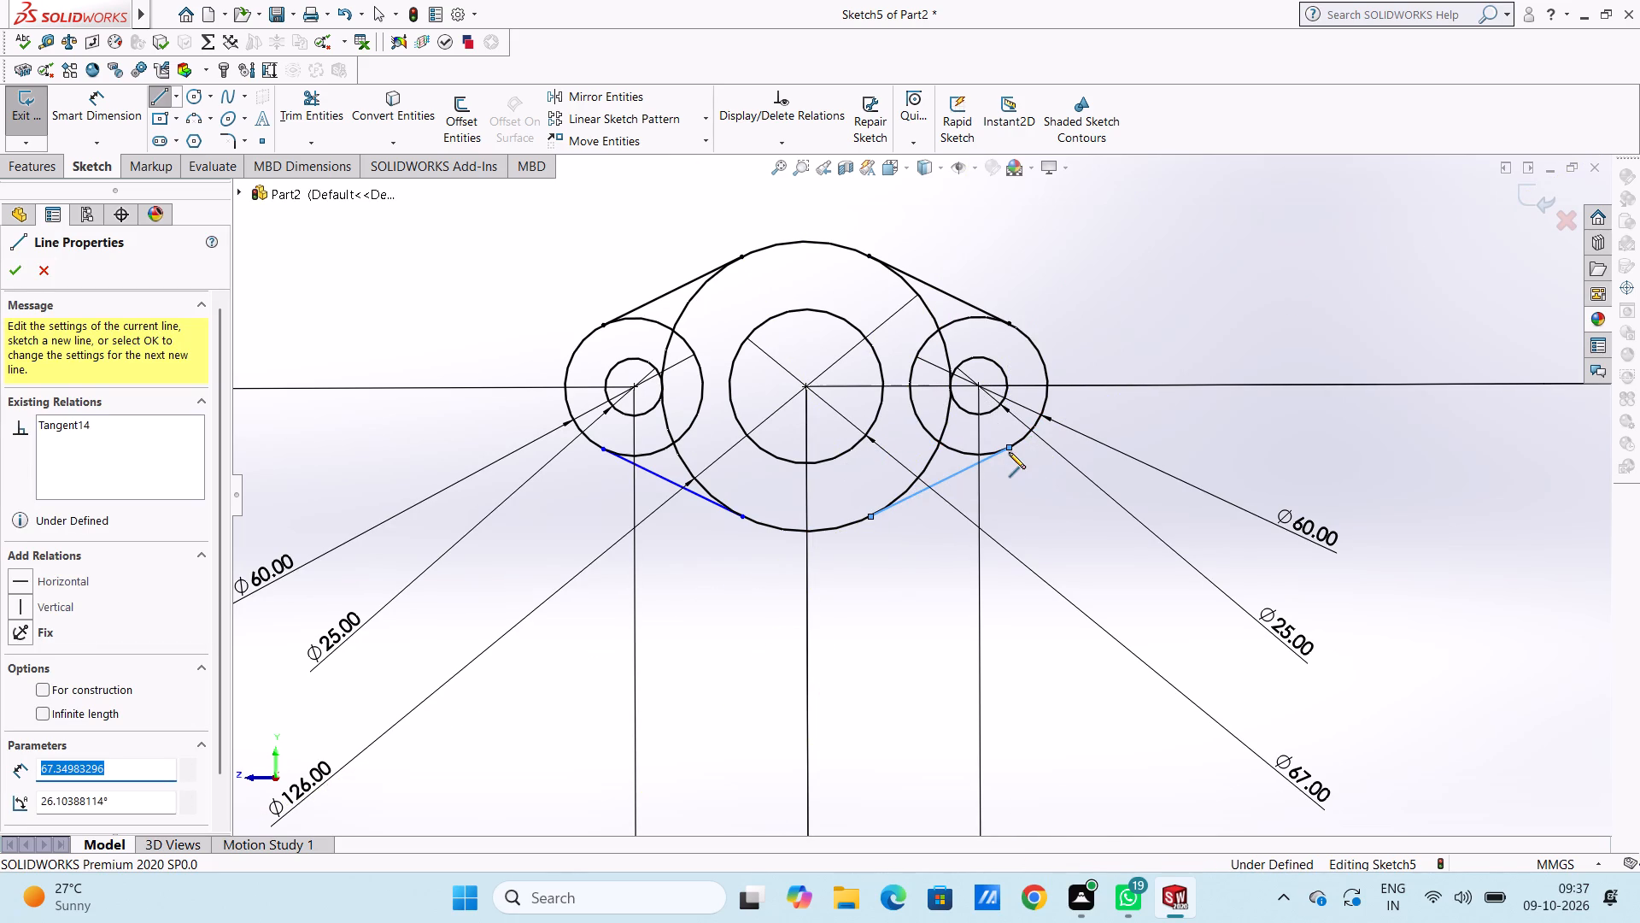
pyautogui.press('Escape')
pyautogui.press('Escape')
pyautogui.press('Escape')
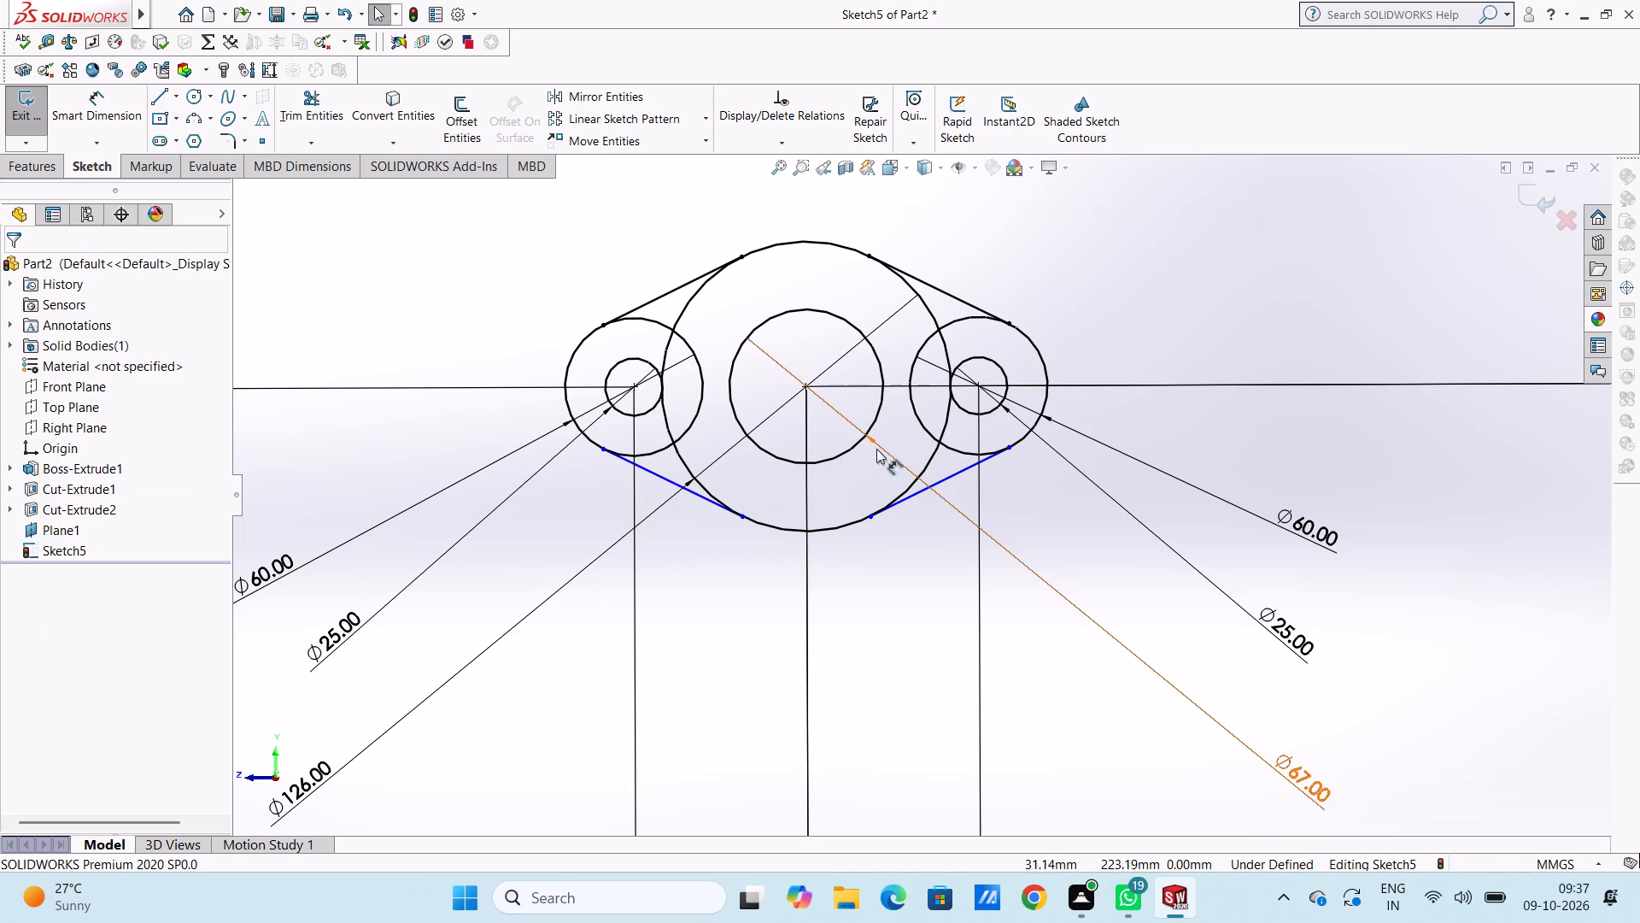
# Add a tangent relation between the lower left connecting line and the left 60 mm circle.
pyautogui.click(674, 483)
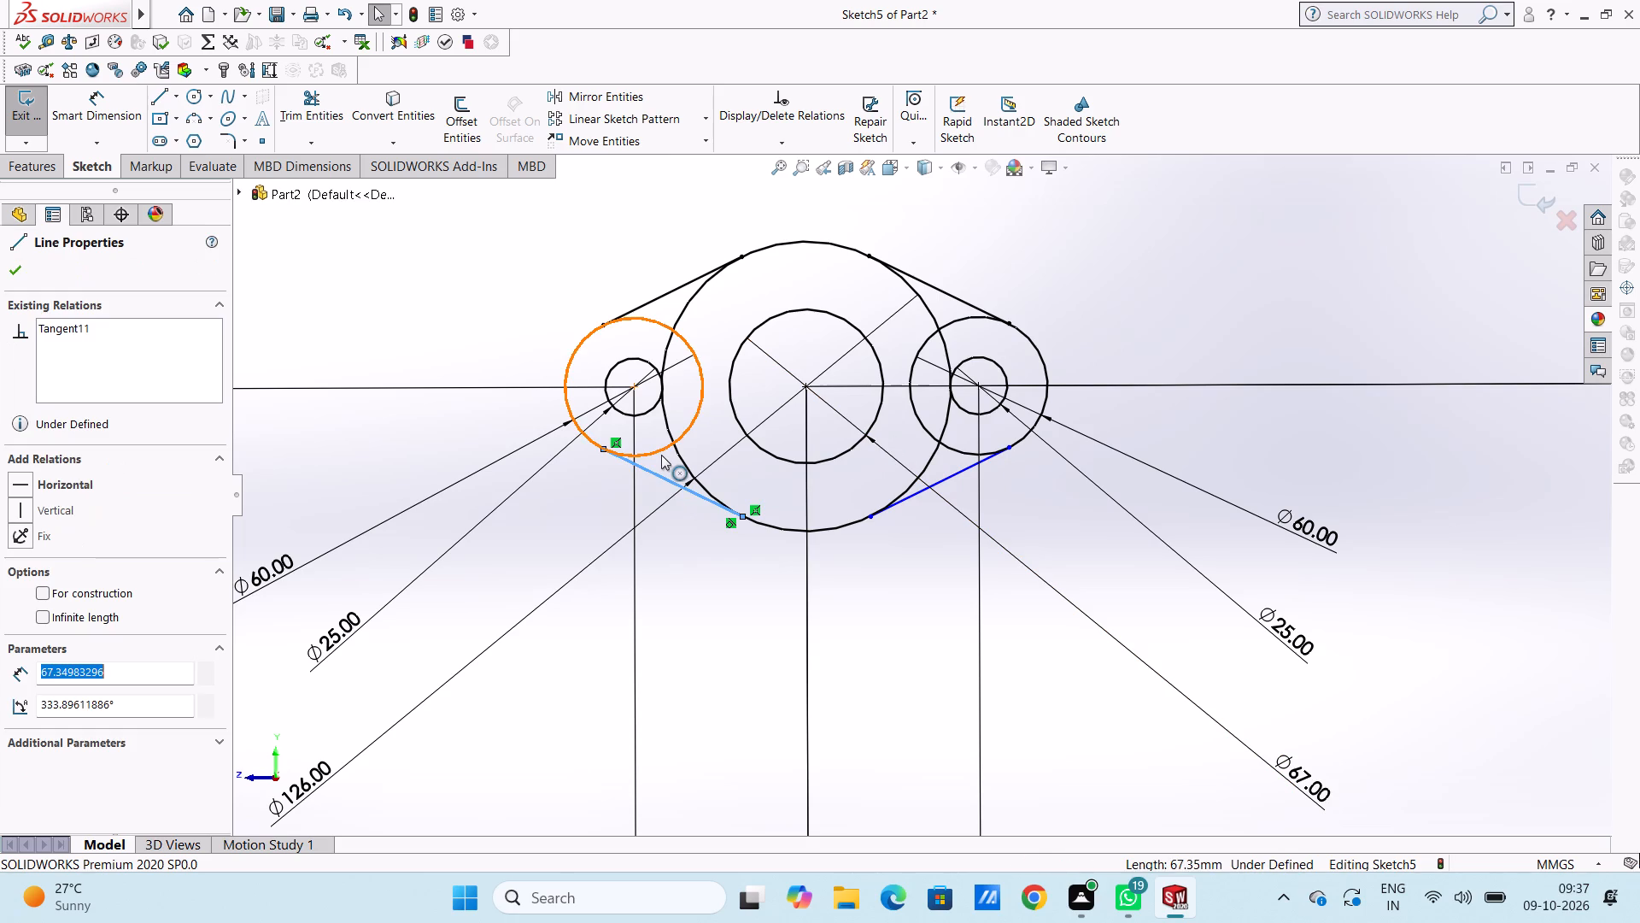
pyautogui.keyDown('ctrl'); pyautogui.click(661, 455); pyautogui.keyUp('ctrl')
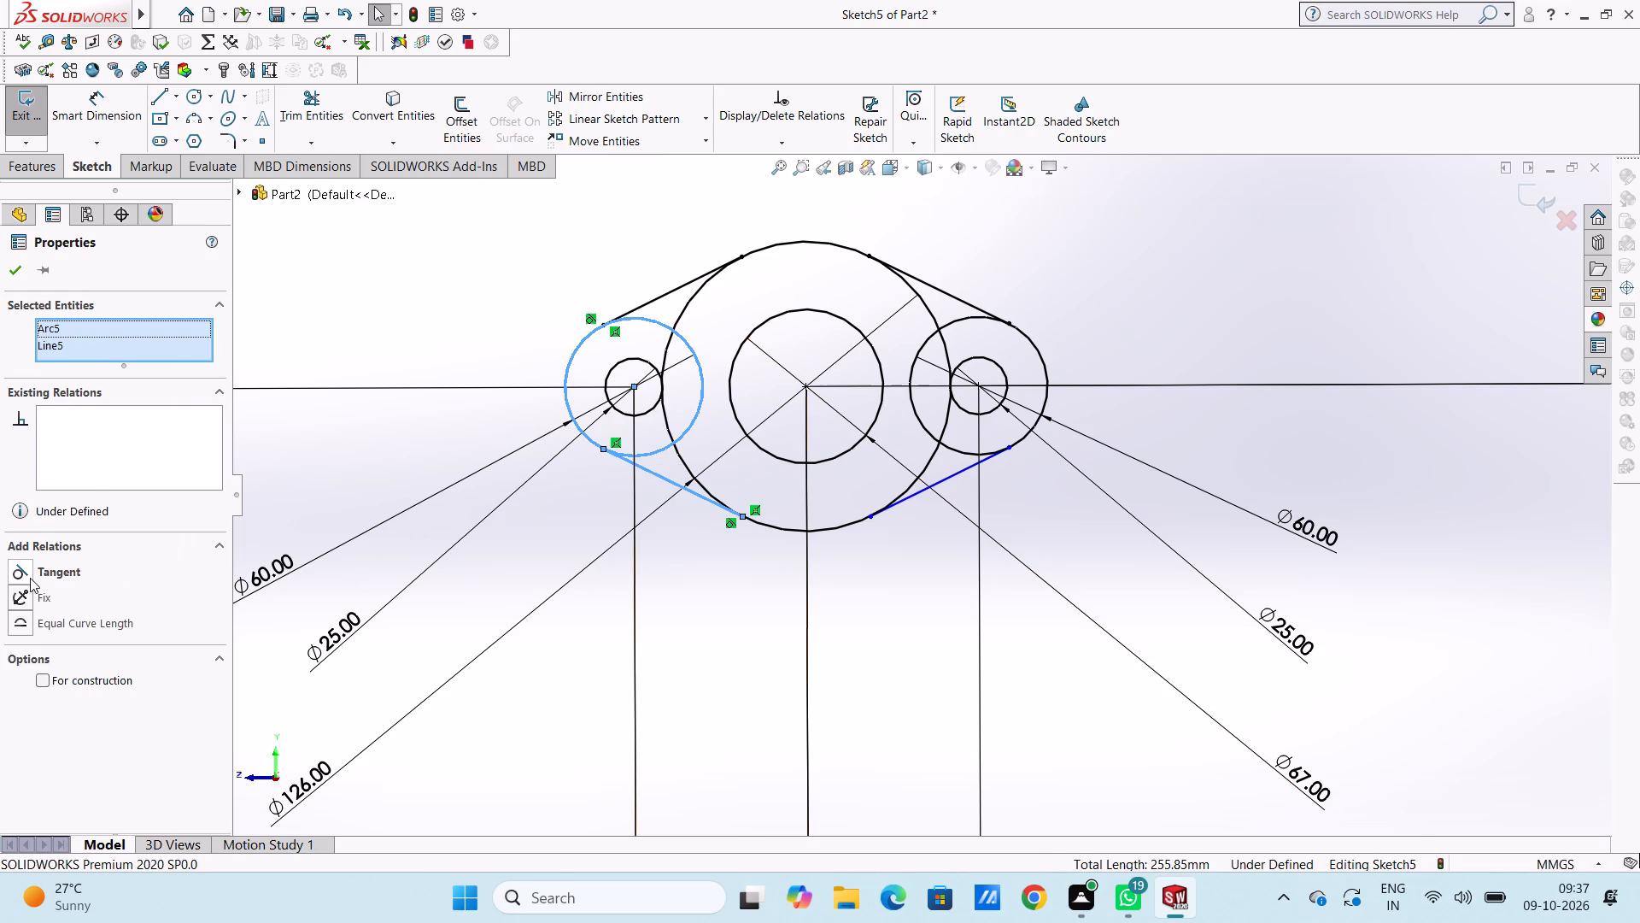
pyautogui.click(20, 572)
pyautogui.click(419, 411)
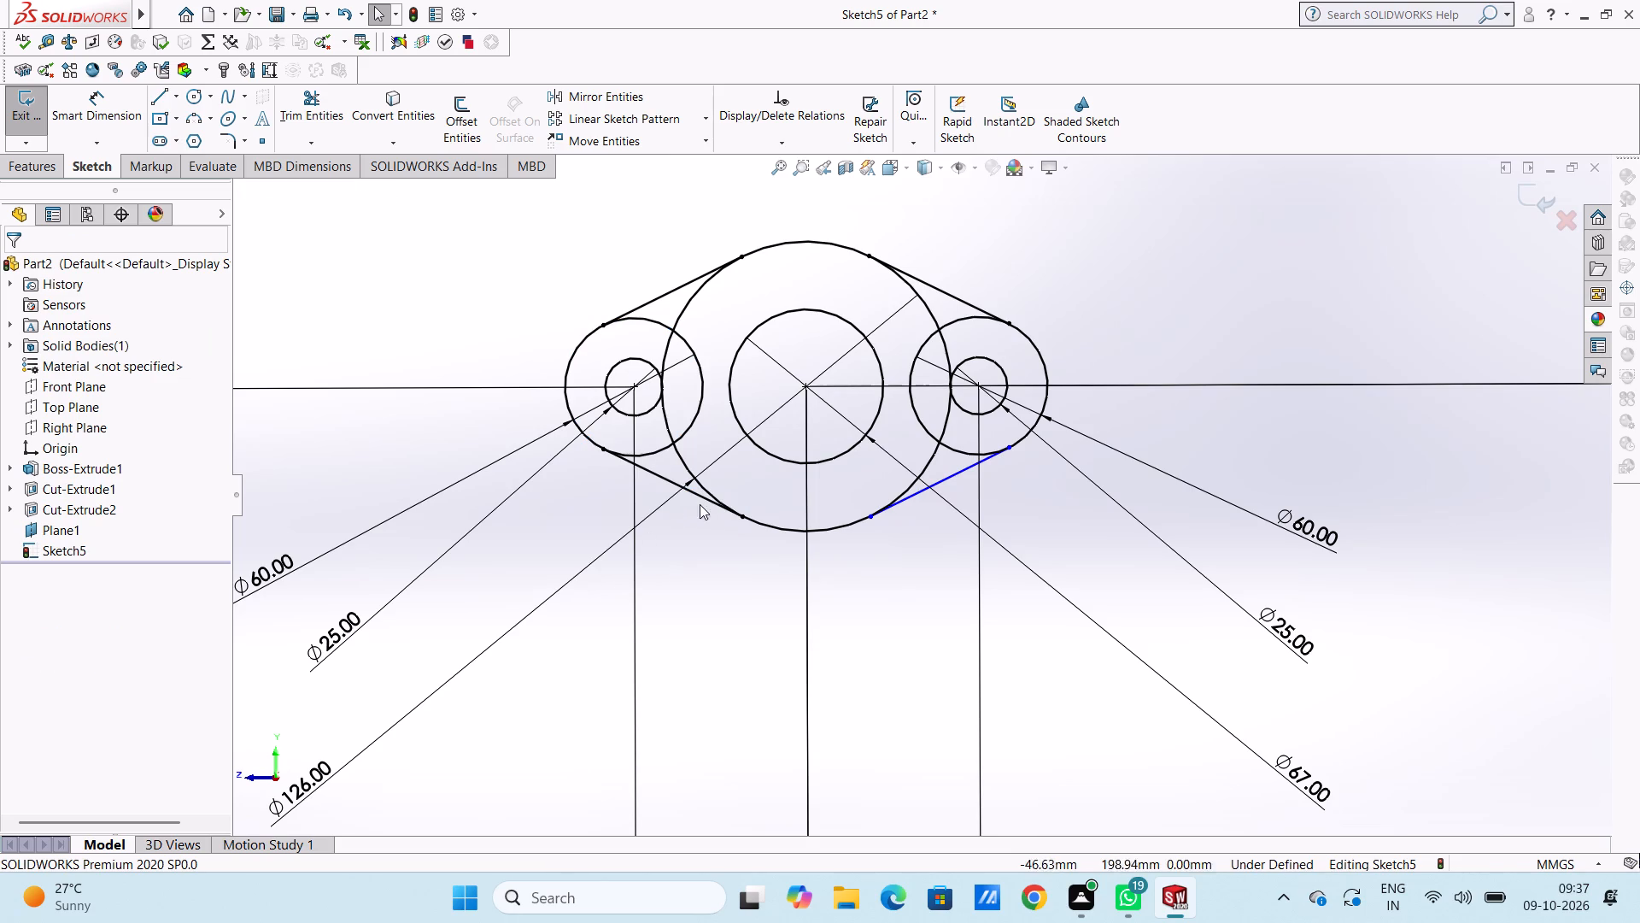
# Make the lower right connecting line tangent to the right 60 mm circle and the central 126 mm circle.
pyautogui.click(917, 494)
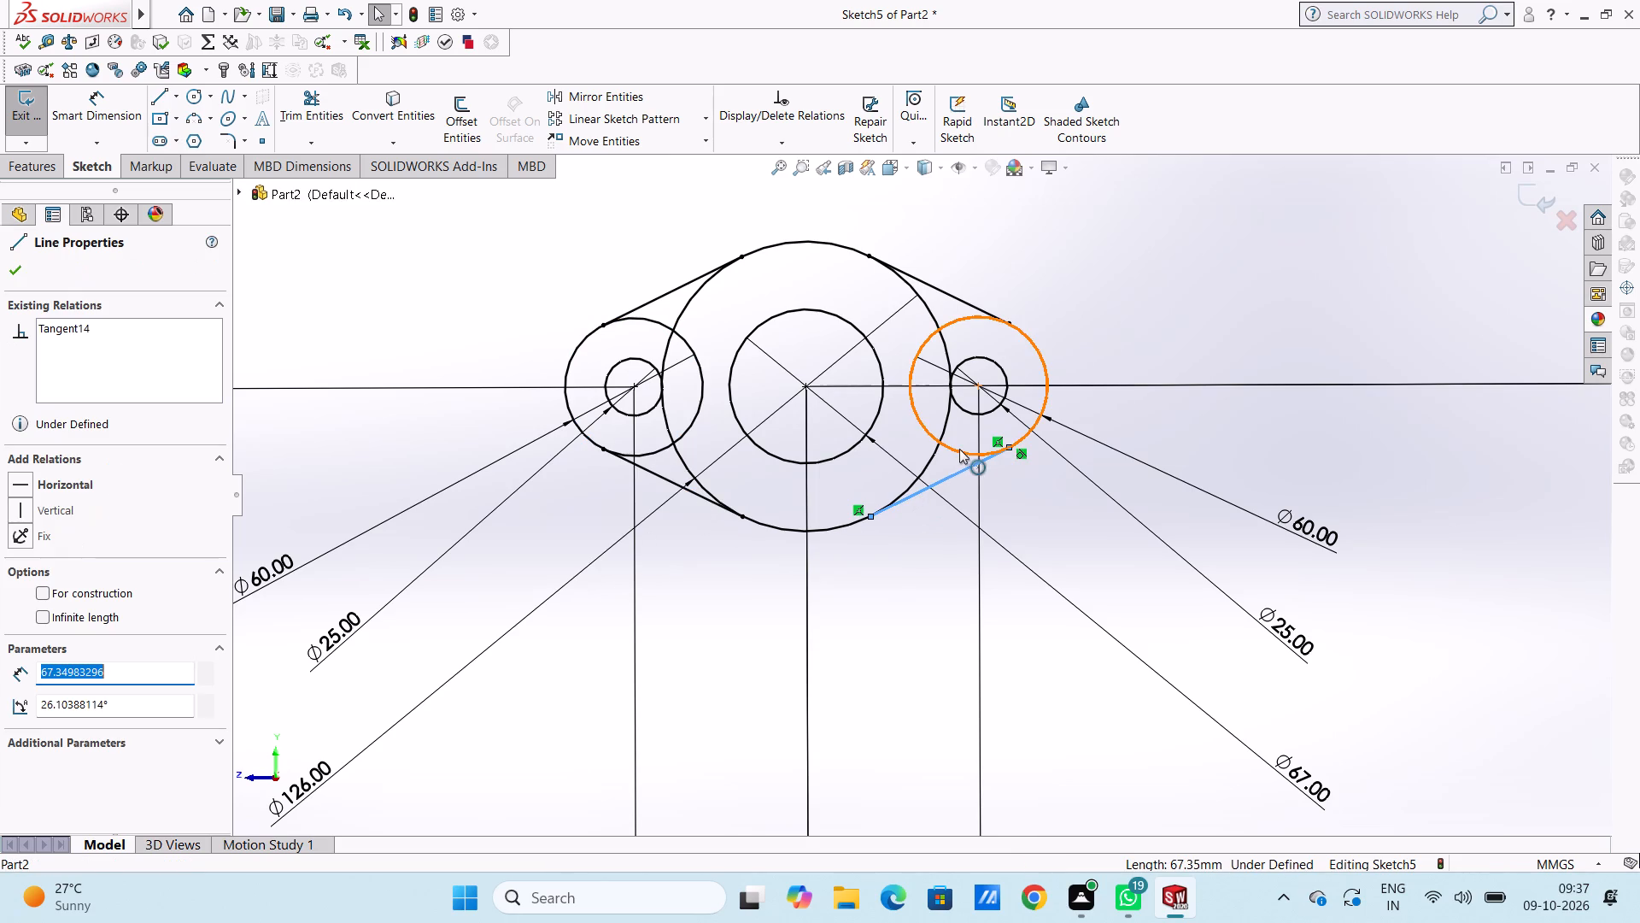
pyautogui.keyDown('ctrl'); pyautogui.click(959, 449); pyautogui.keyUp('ctrl')
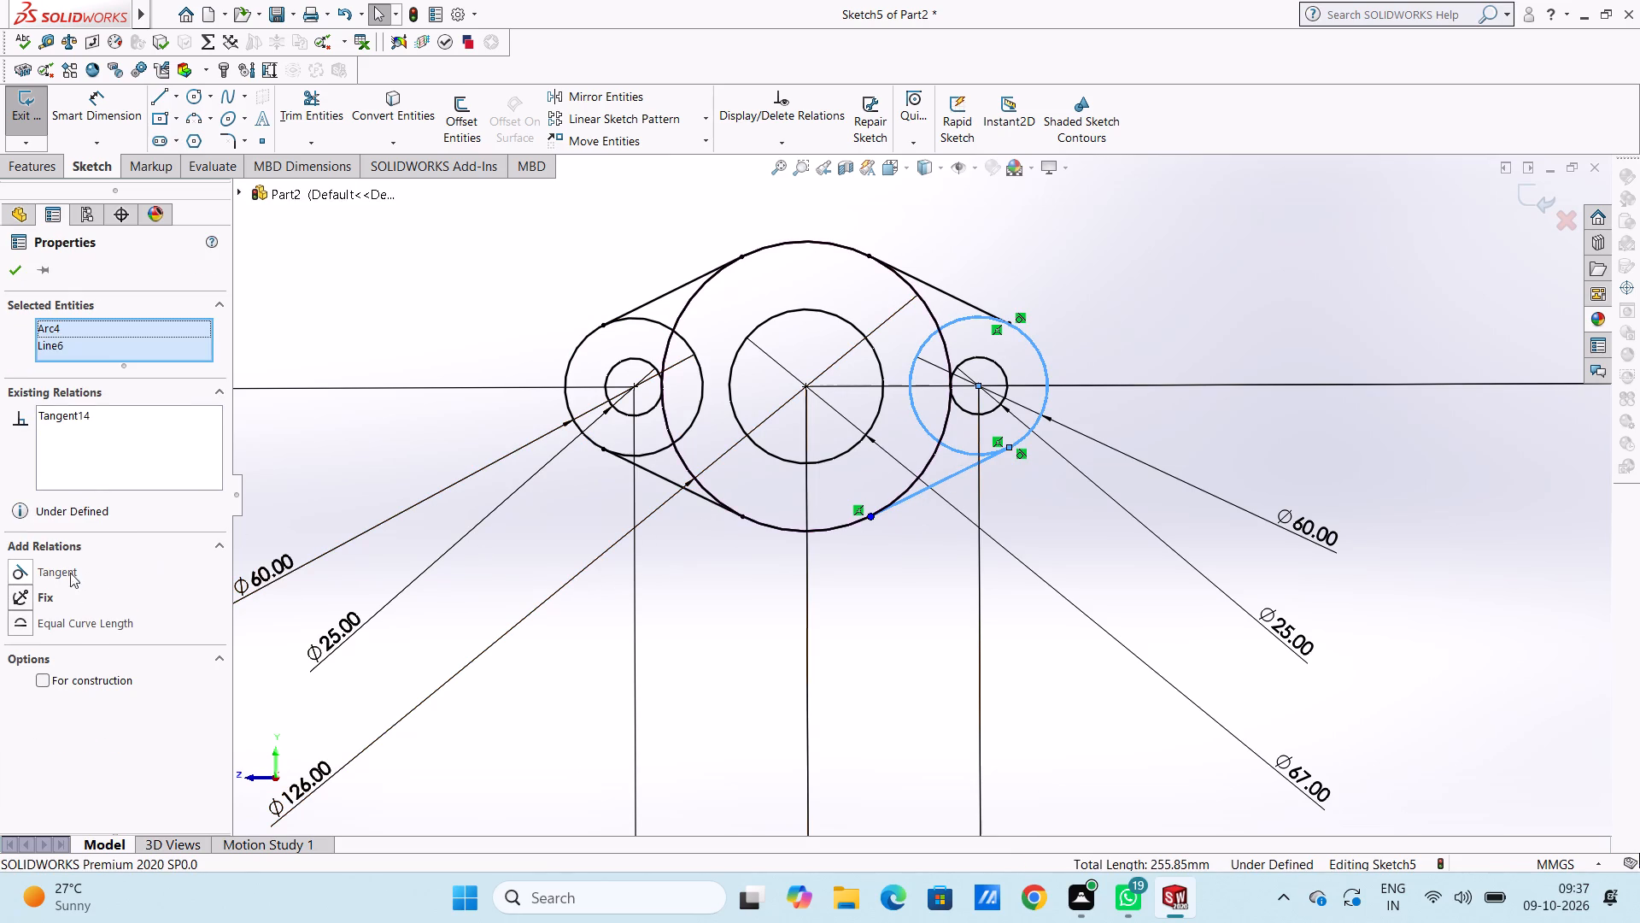
pyautogui.click(14, 569)
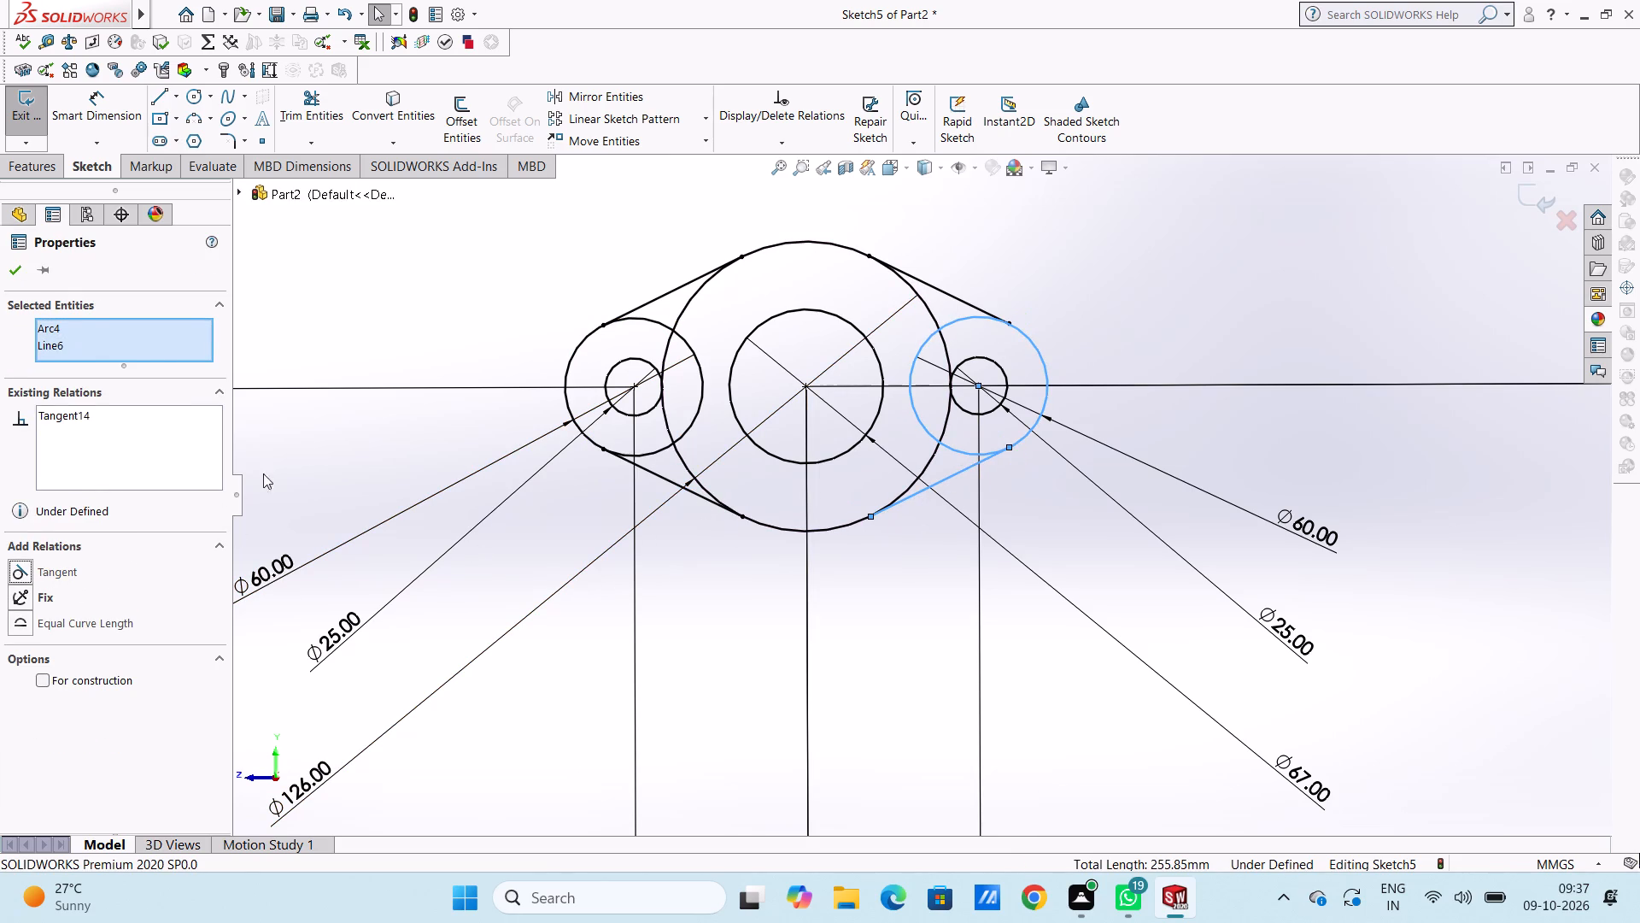
pyautogui.click(313, 452)
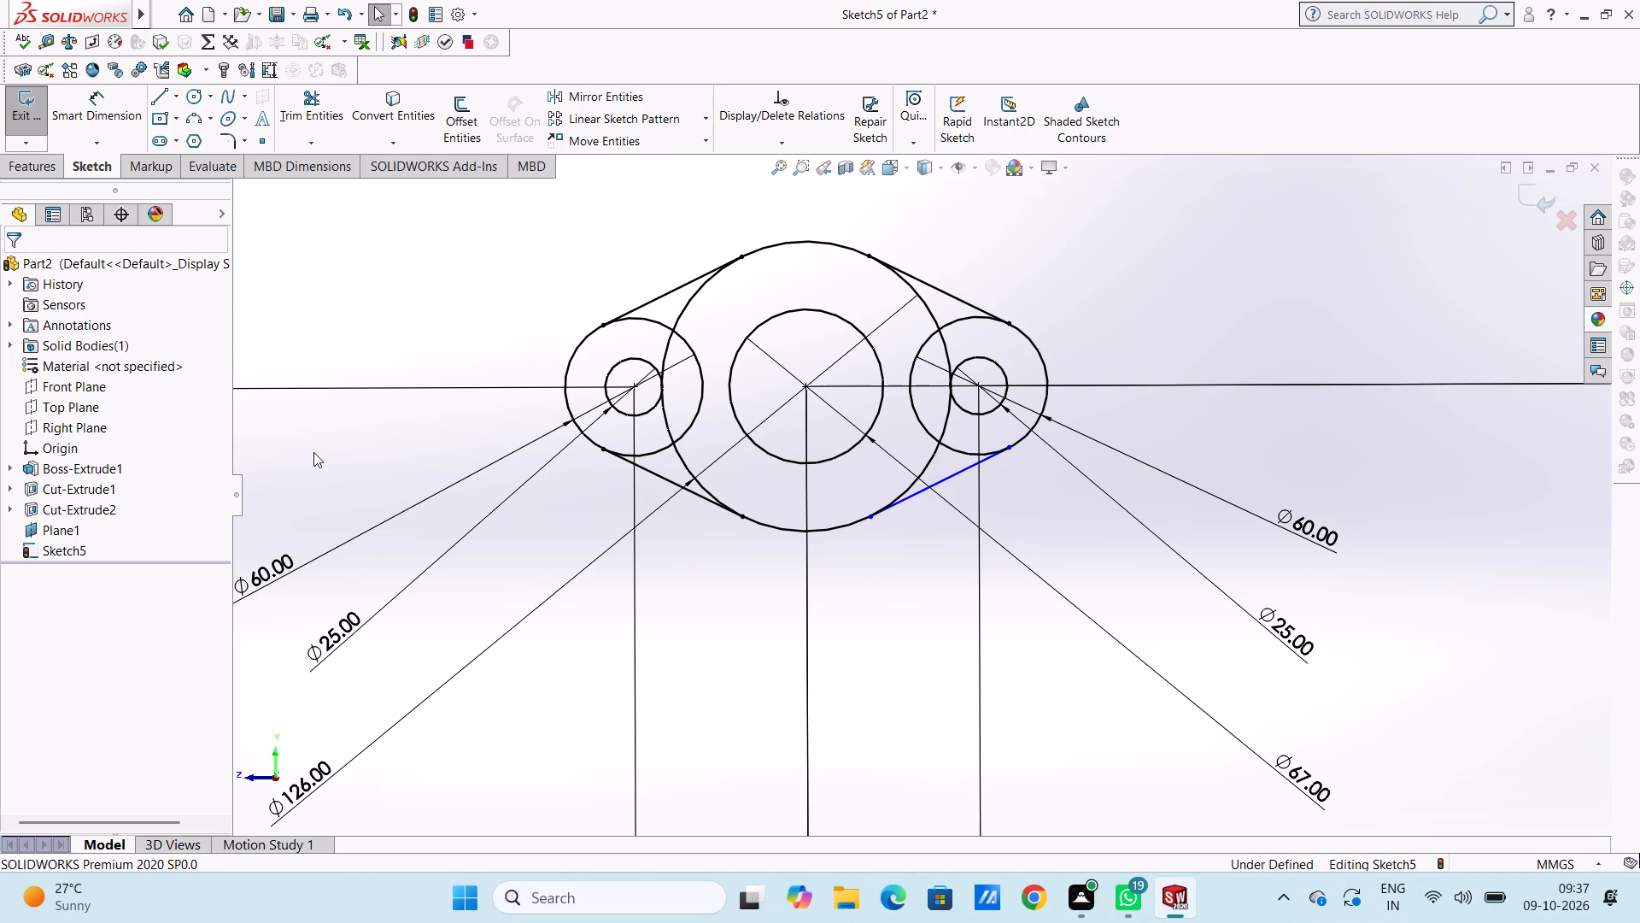
pyautogui.click(946, 477)
pyautogui.keyDown('ctrl'); pyautogui.click(927, 467); pyautogui.keyUp('ctrl')
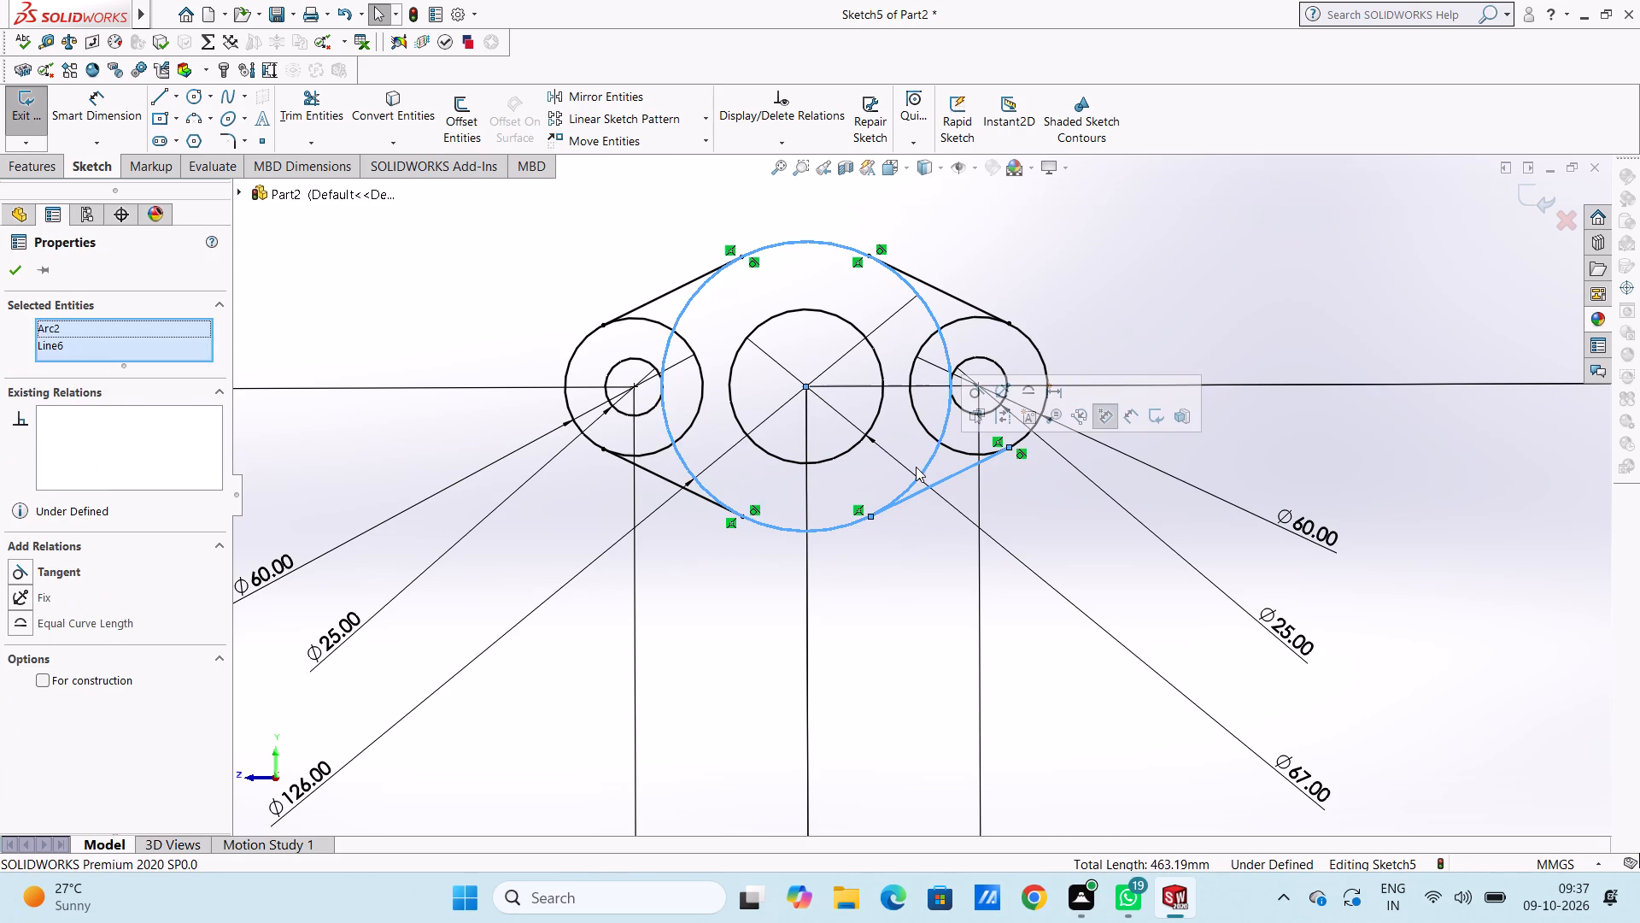
pyautogui.click(18, 570)
pyautogui.click(307, 473)
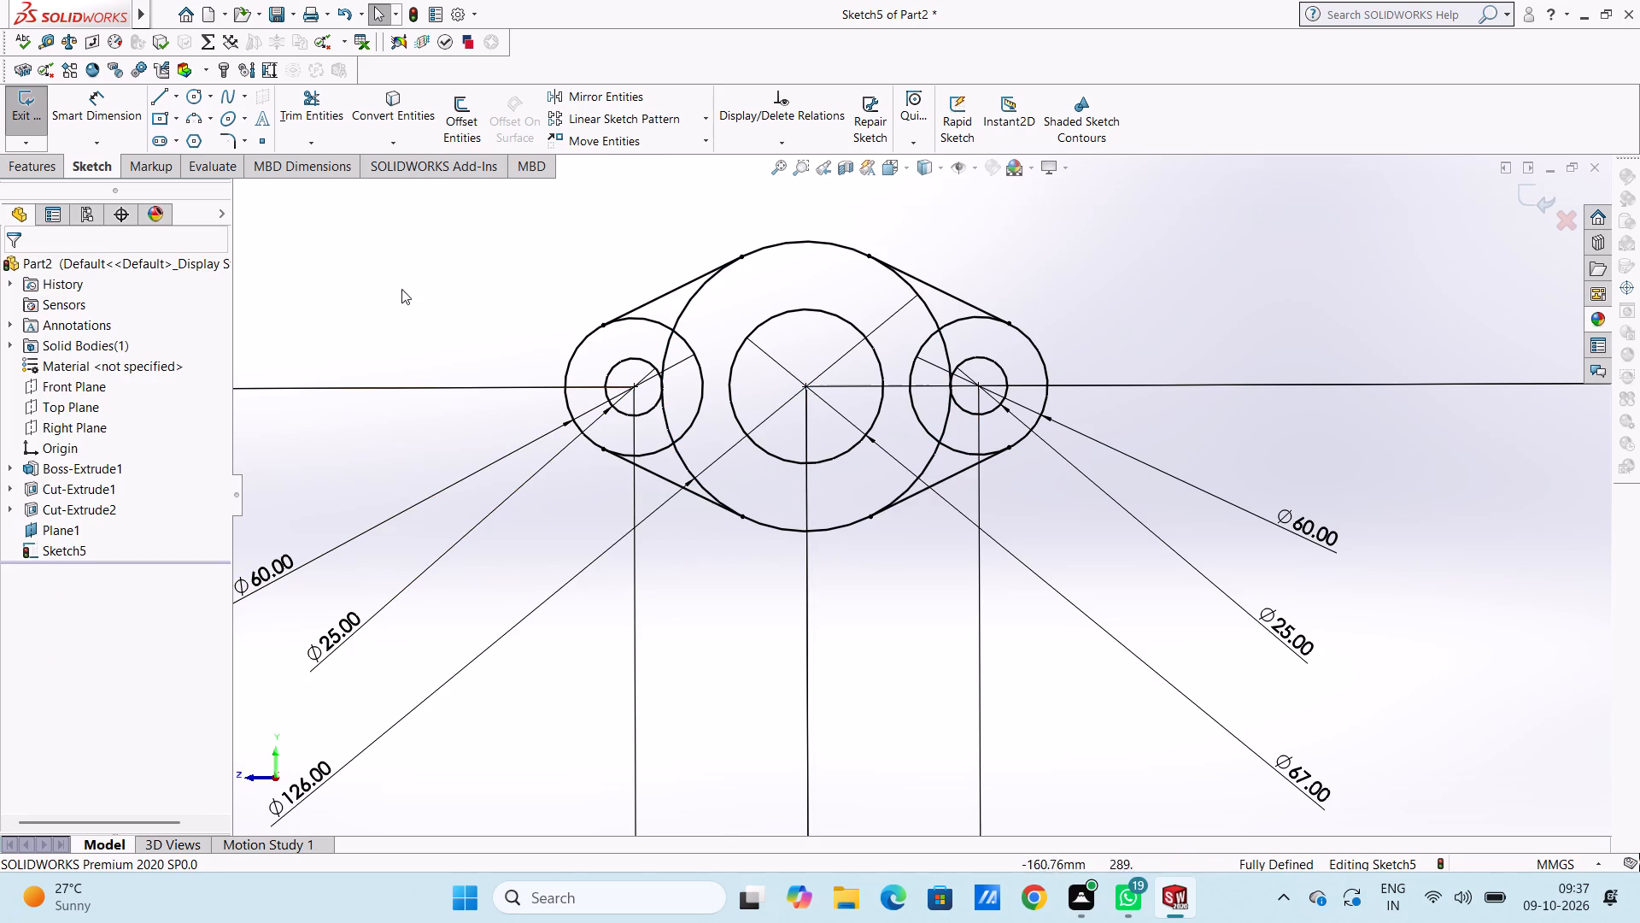
# Trim away the arcs of the left 60 mm circle and the 126 mm circle lying inside the profile's left half.
pyautogui.click(339, 112)
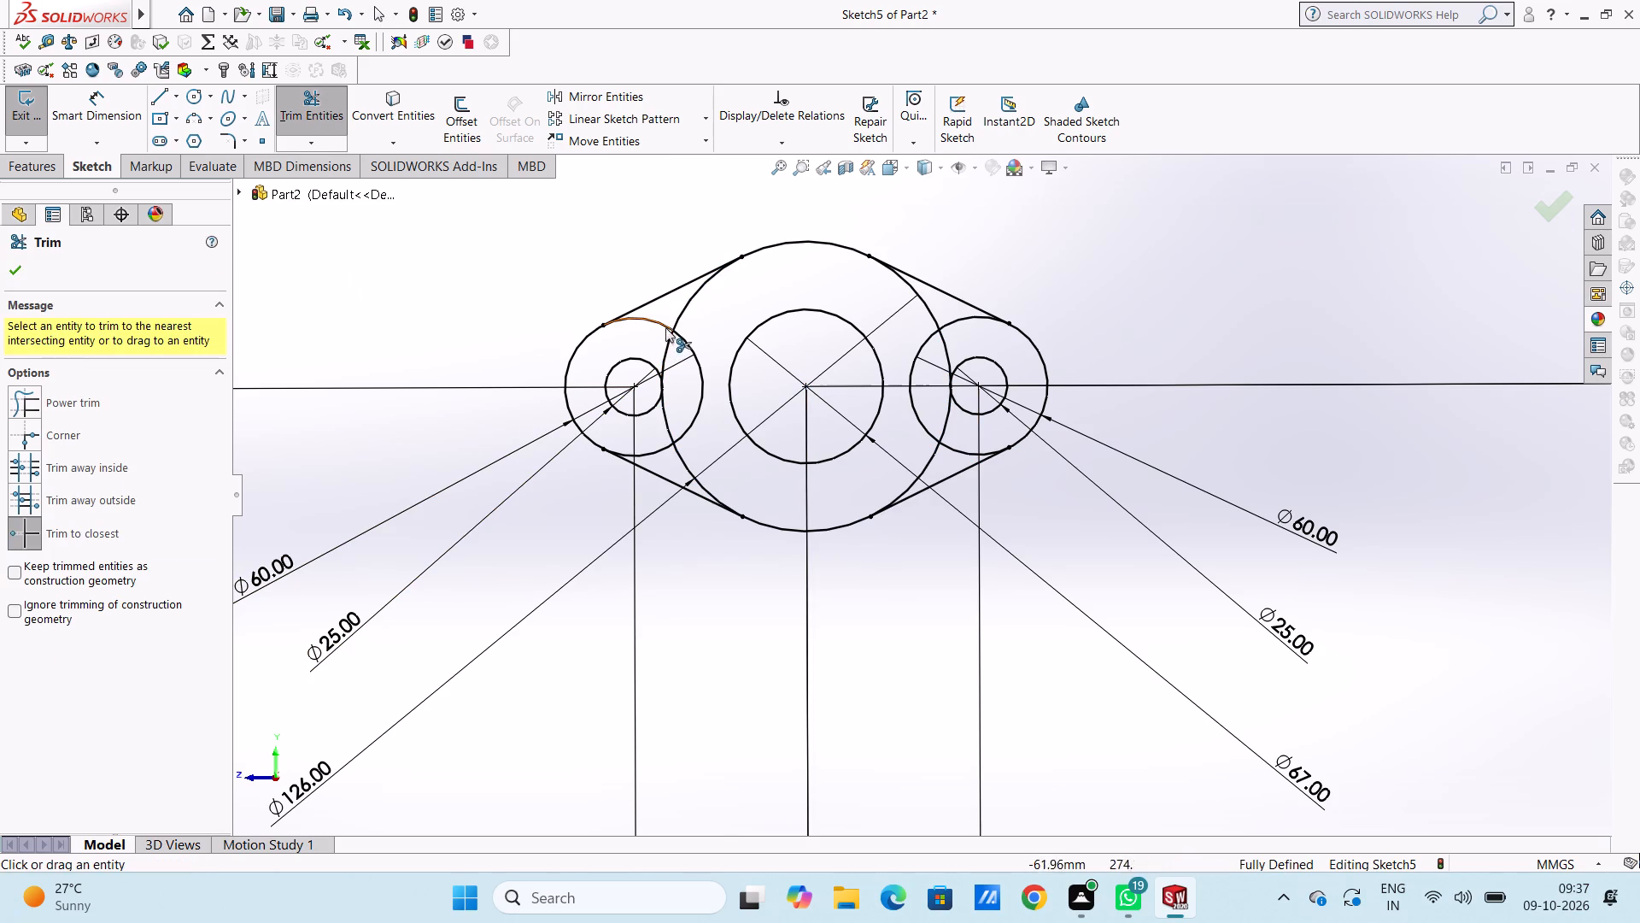
pyautogui.click(656, 319)
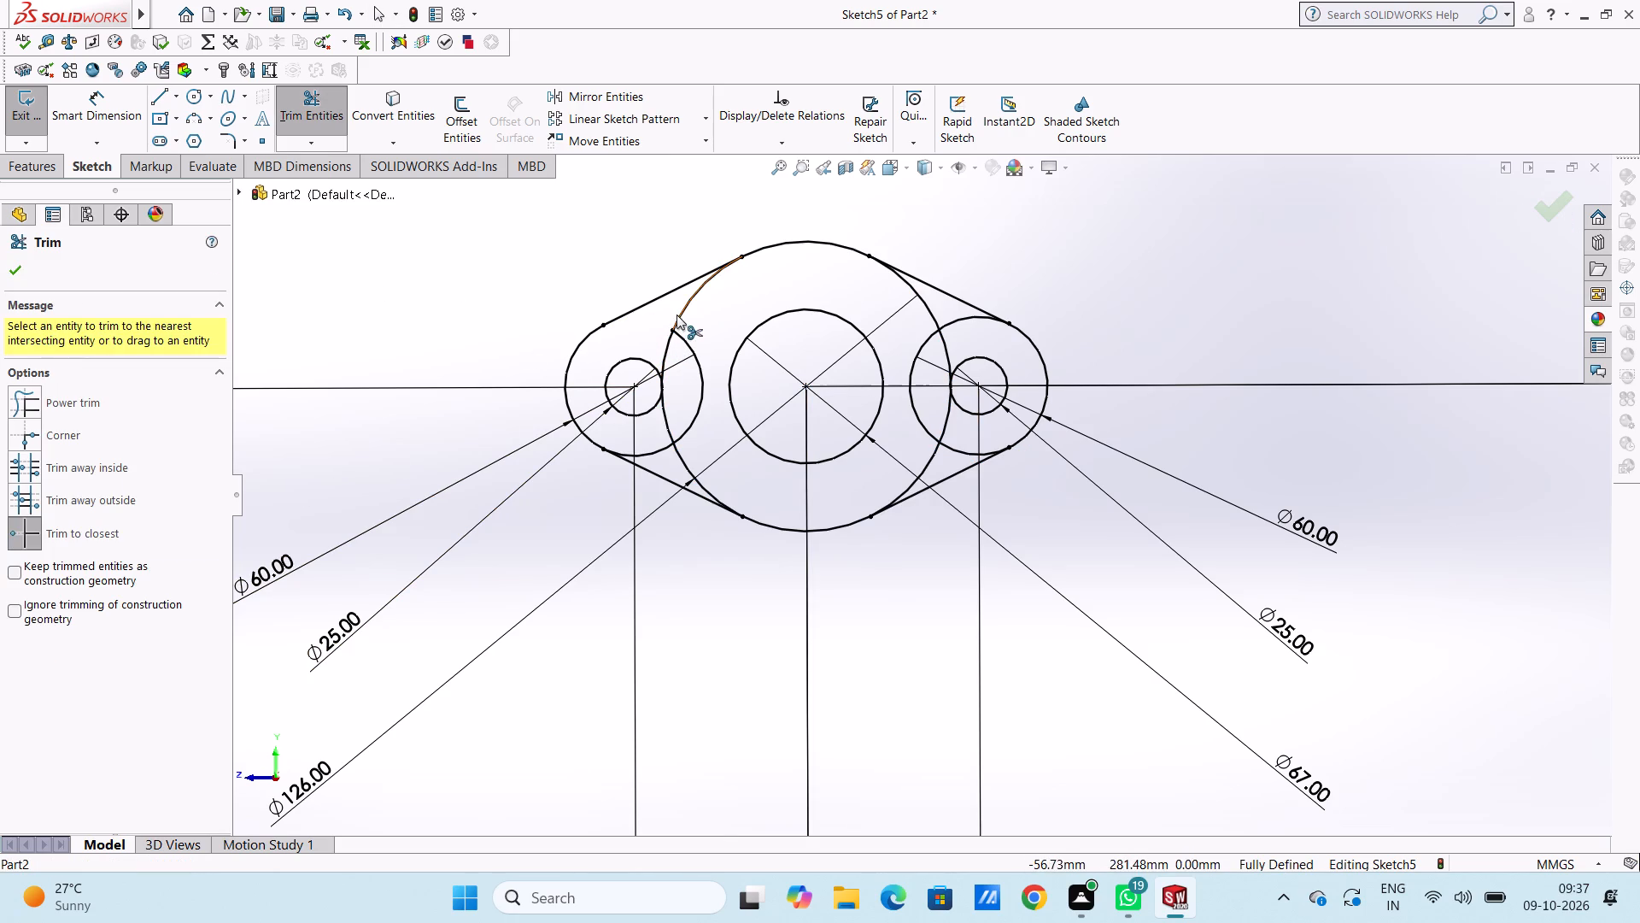
pyautogui.click(681, 315)
pyautogui.click(682, 337)
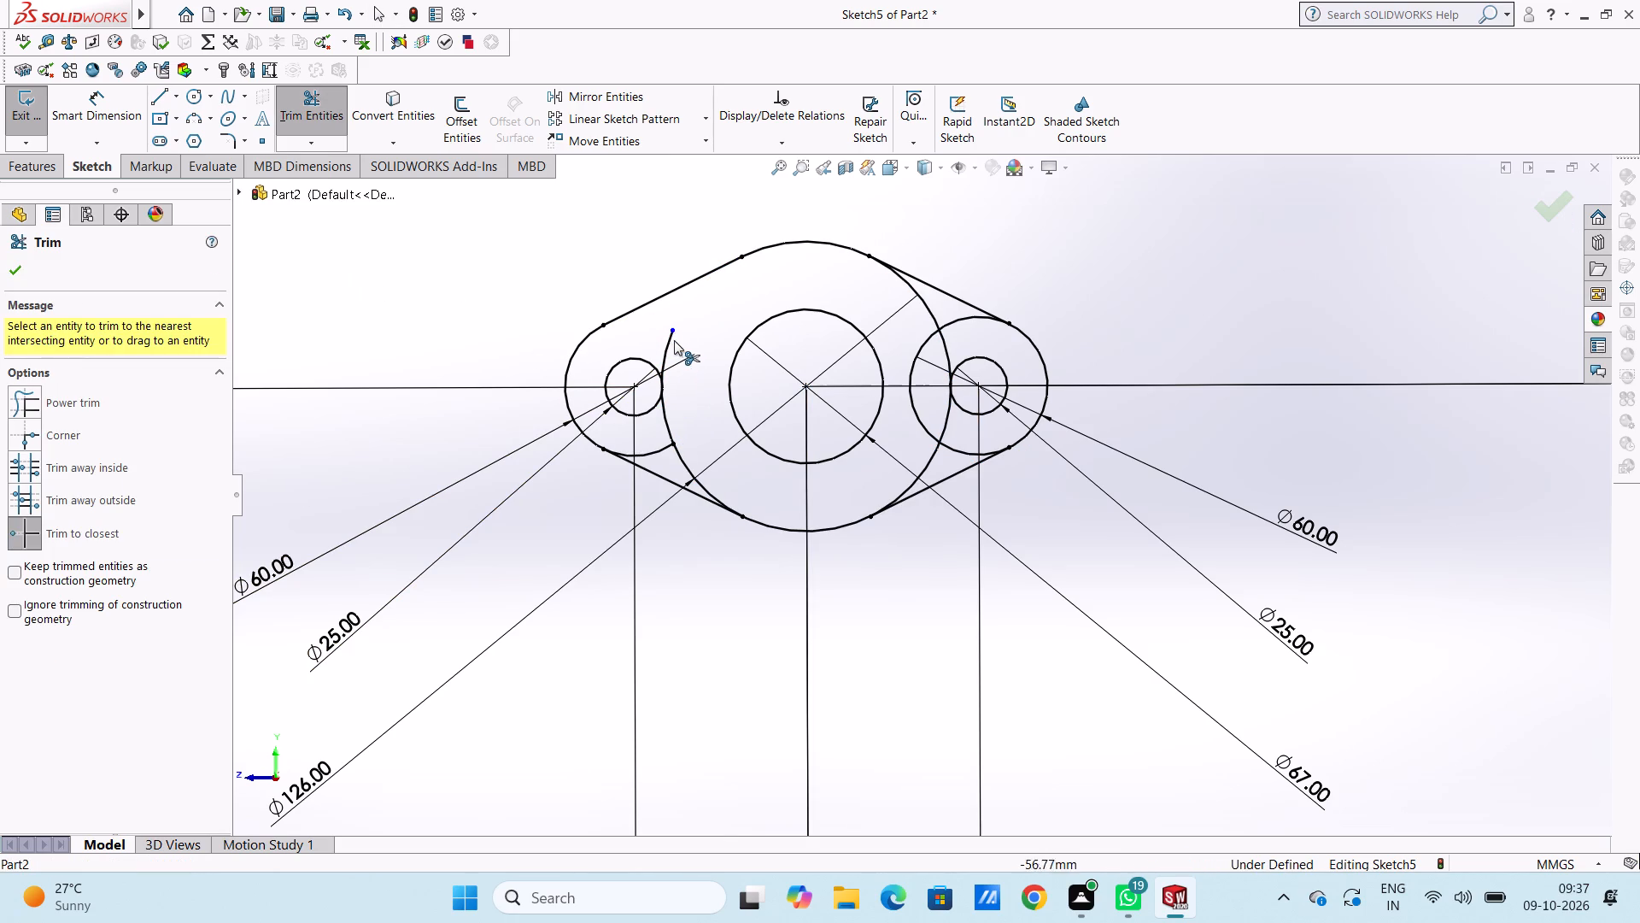
pyautogui.click(673, 340)
pyautogui.click(665, 403)
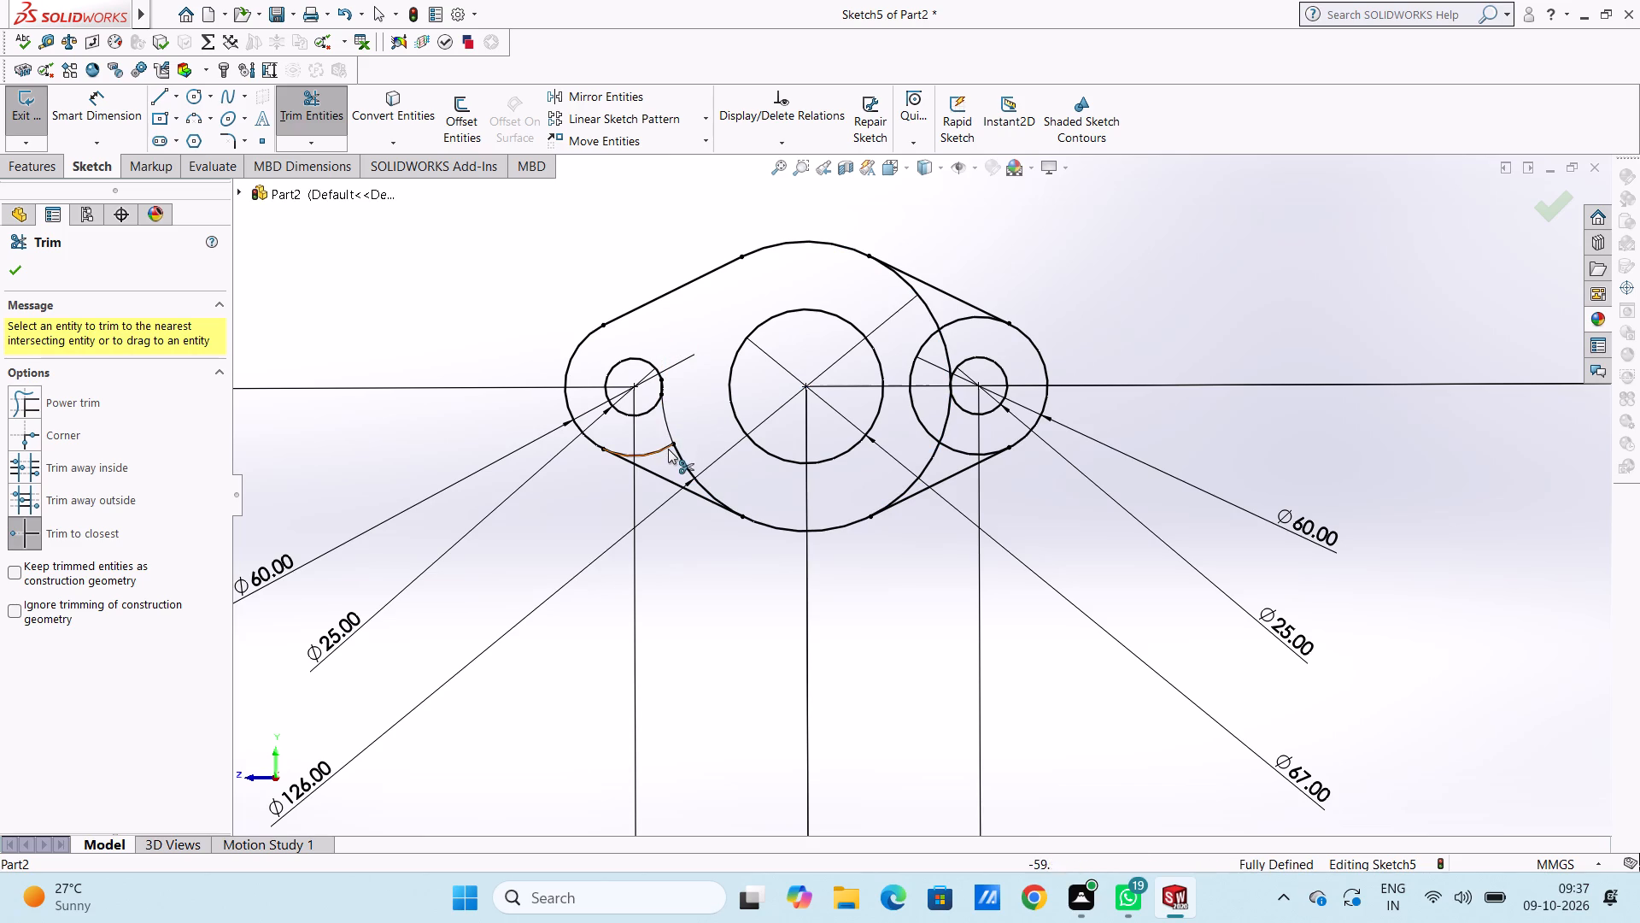
pyautogui.click(668, 449)
pyautogui.scroll(-5, 677, 411)
pyautogui.scroll(-4, 739, 381)
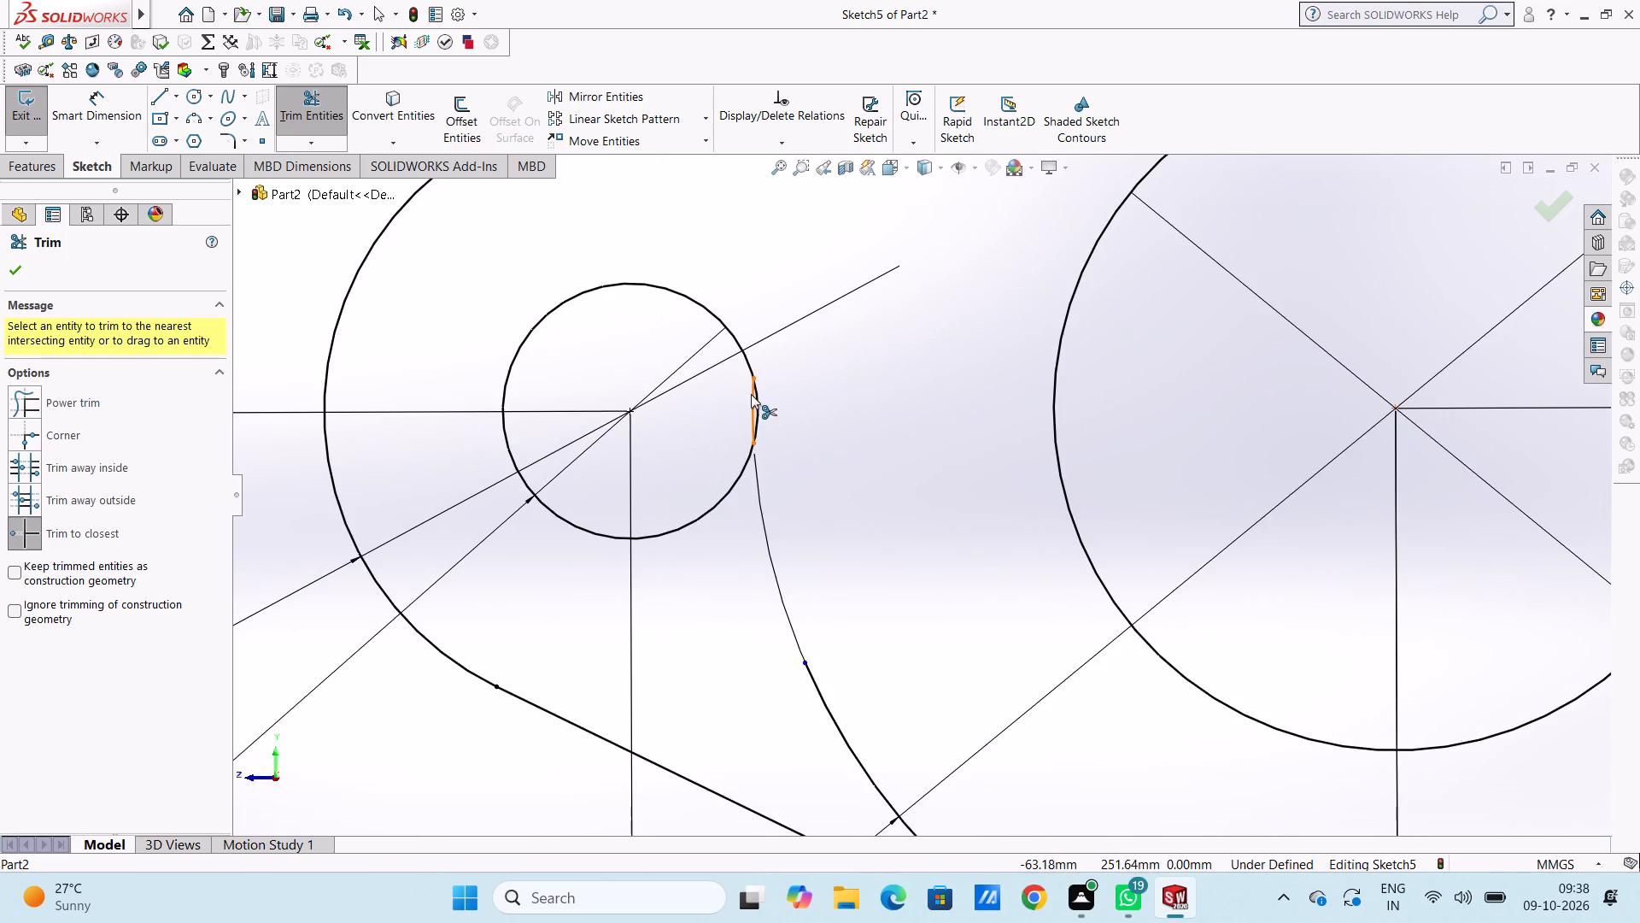
pyautogui.scroll(-4, 751, 397)
pyautogui.click(798, 445)
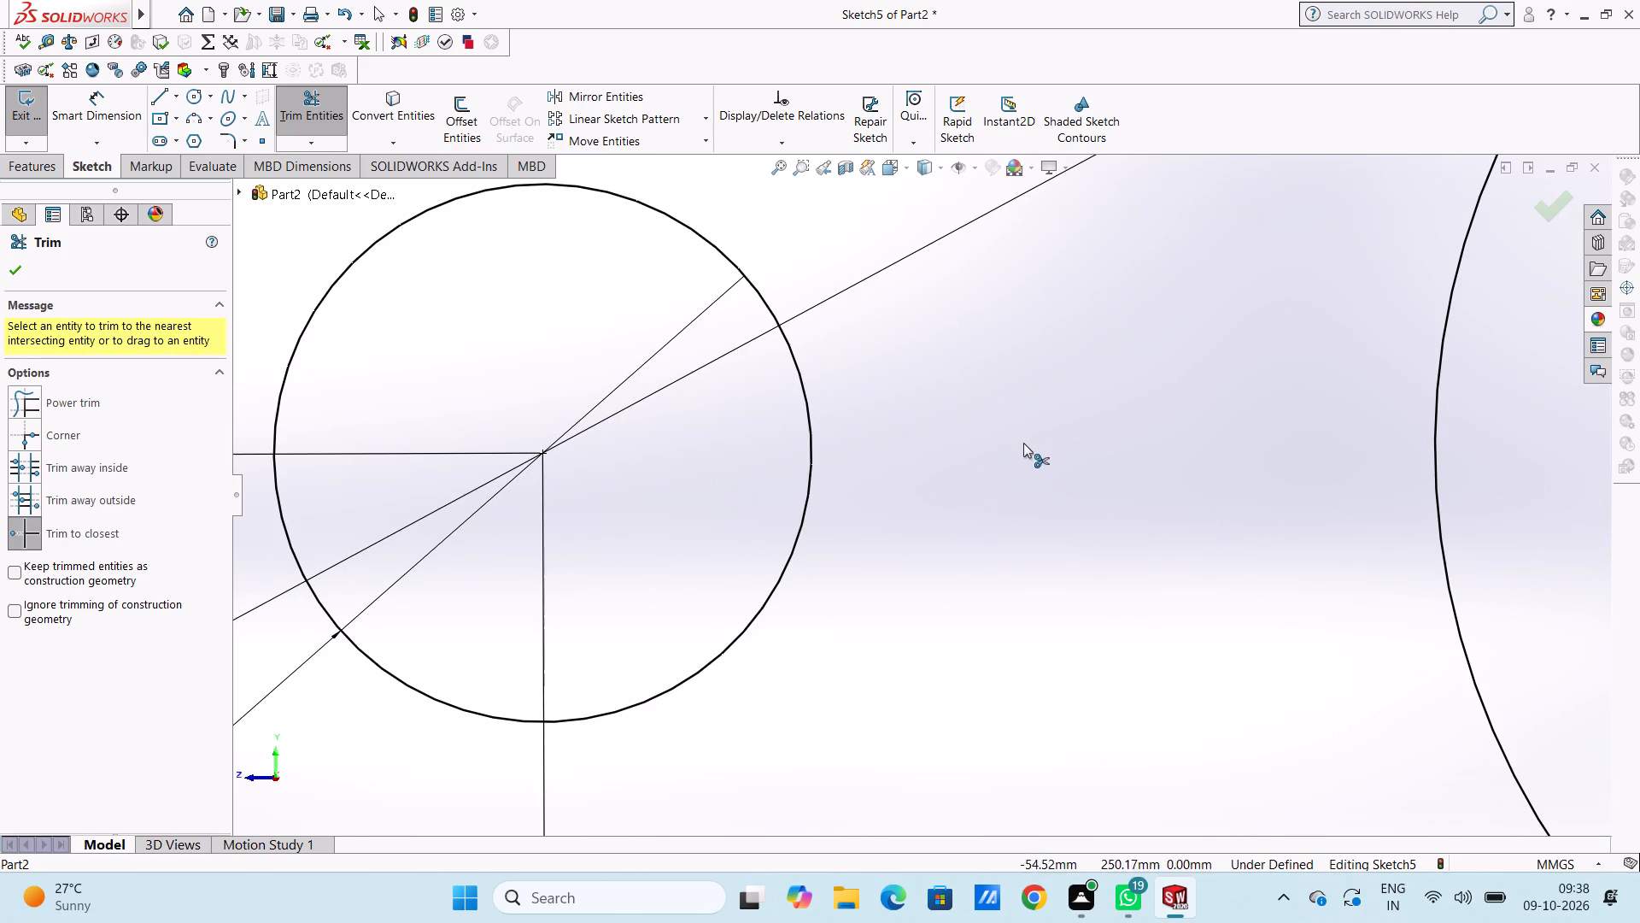
pyautogui.scroll(12, 1024, 440)
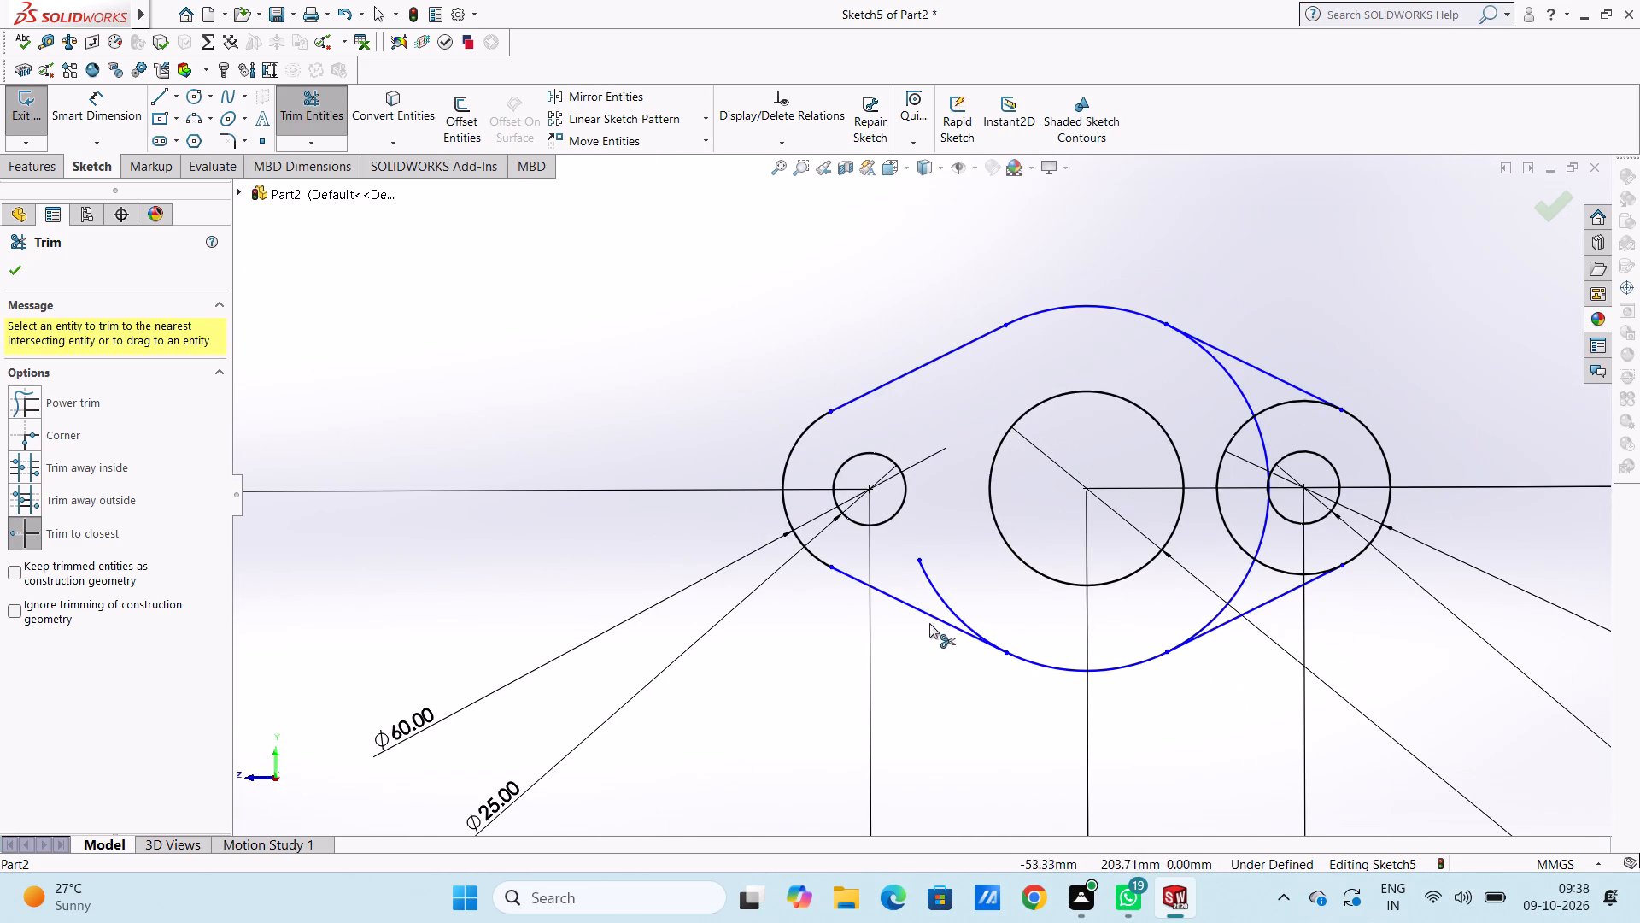
pyautogui.click(942, 597)
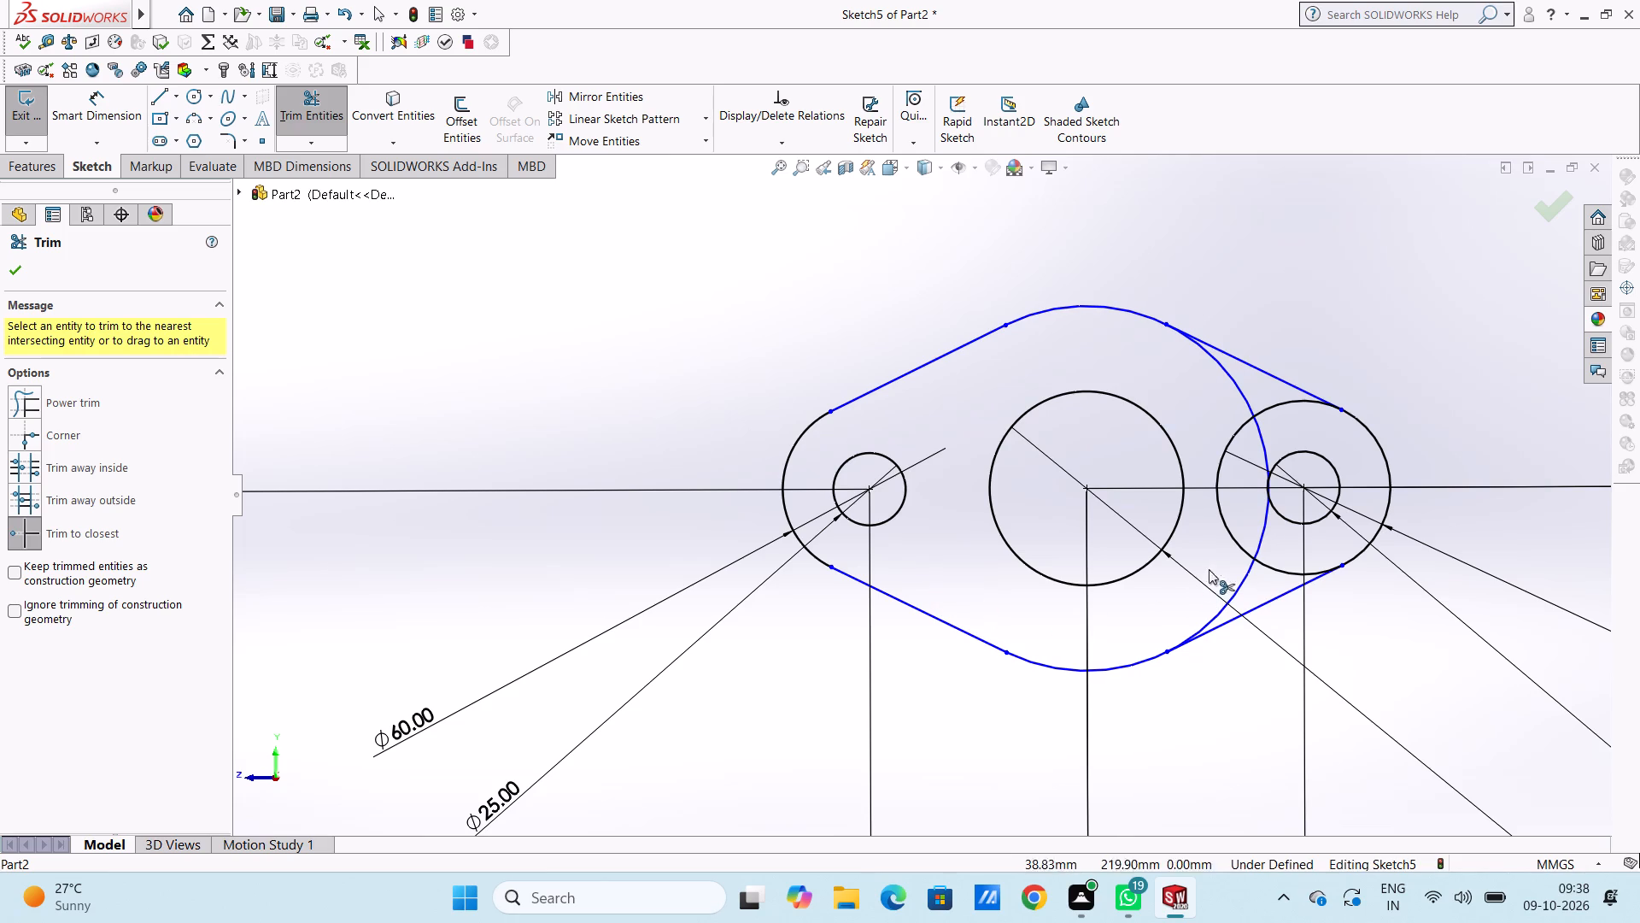
# Trim away the arcs of the 126 mm and right 60 mm circles inside the right half, leaving one closed outer outline.
pyautogui.scroll(-2, 1288, 415)
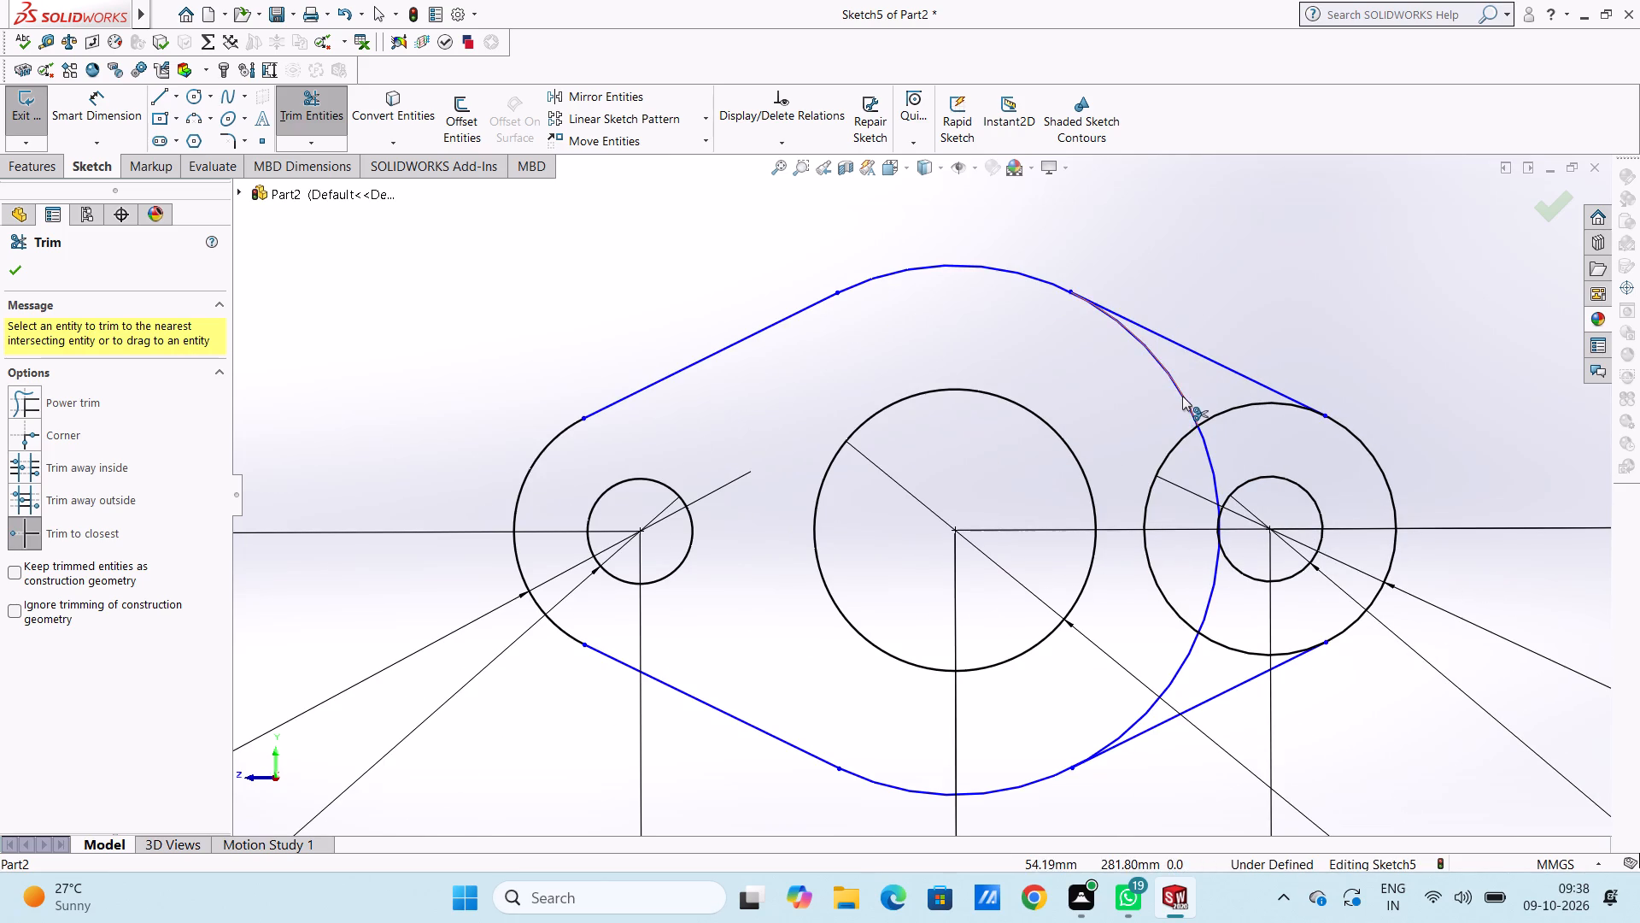
pyautogui.click(1182, 396)
pyautogui.click(1192, 427)
pyautogui.click(1209, 445)
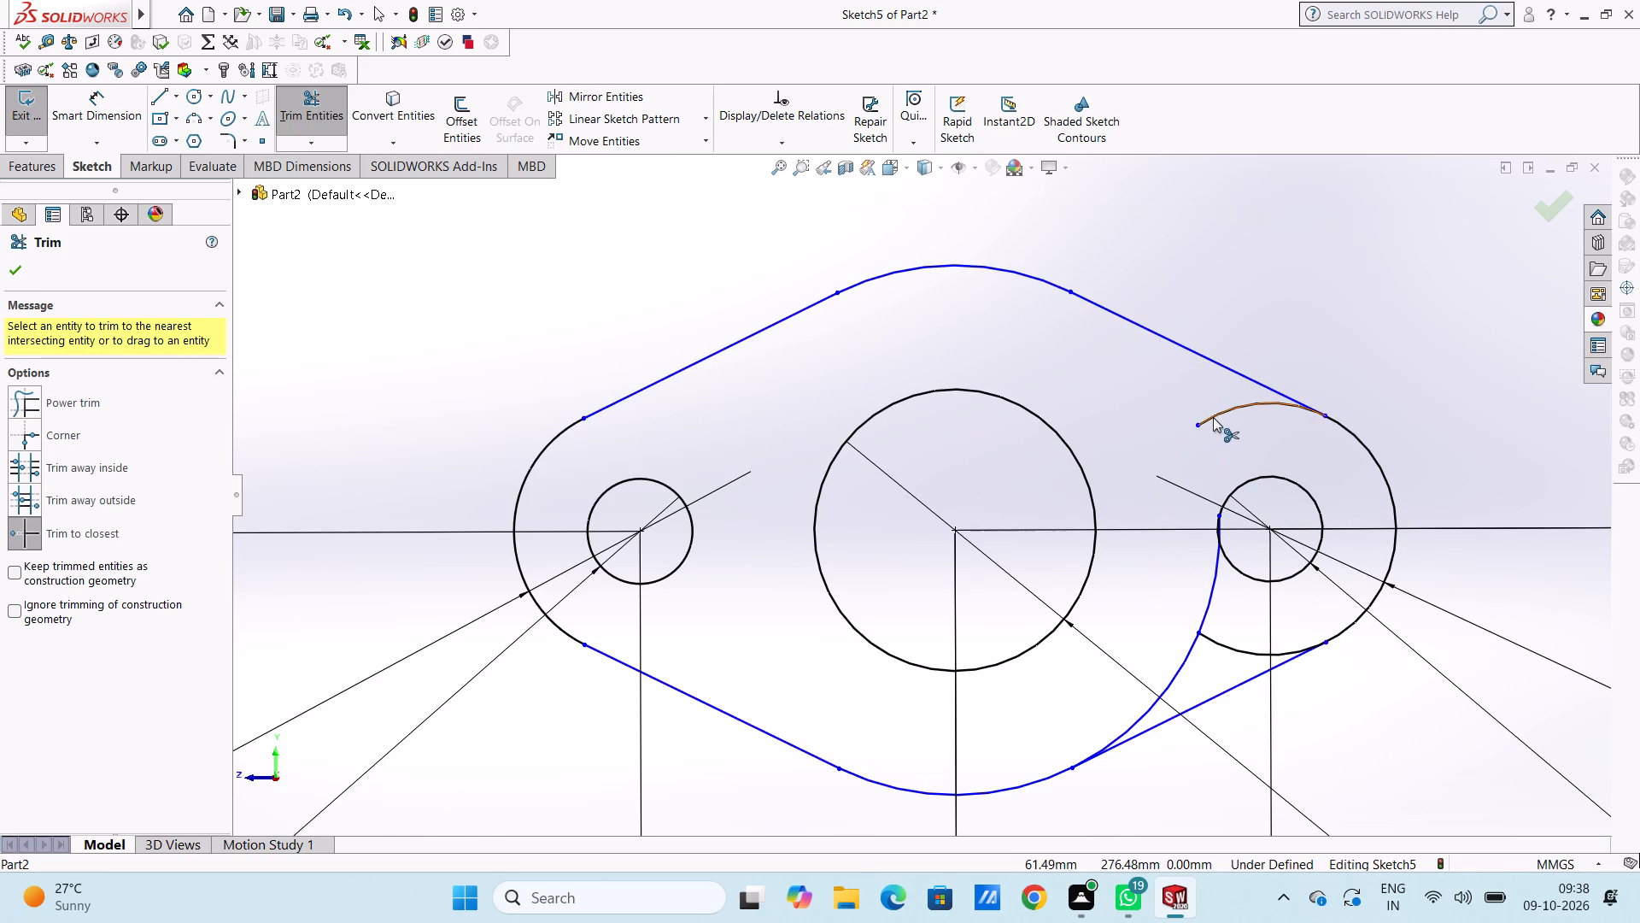
pyautogui.click(1213, 417)
pyautogui.click(1210, 584)
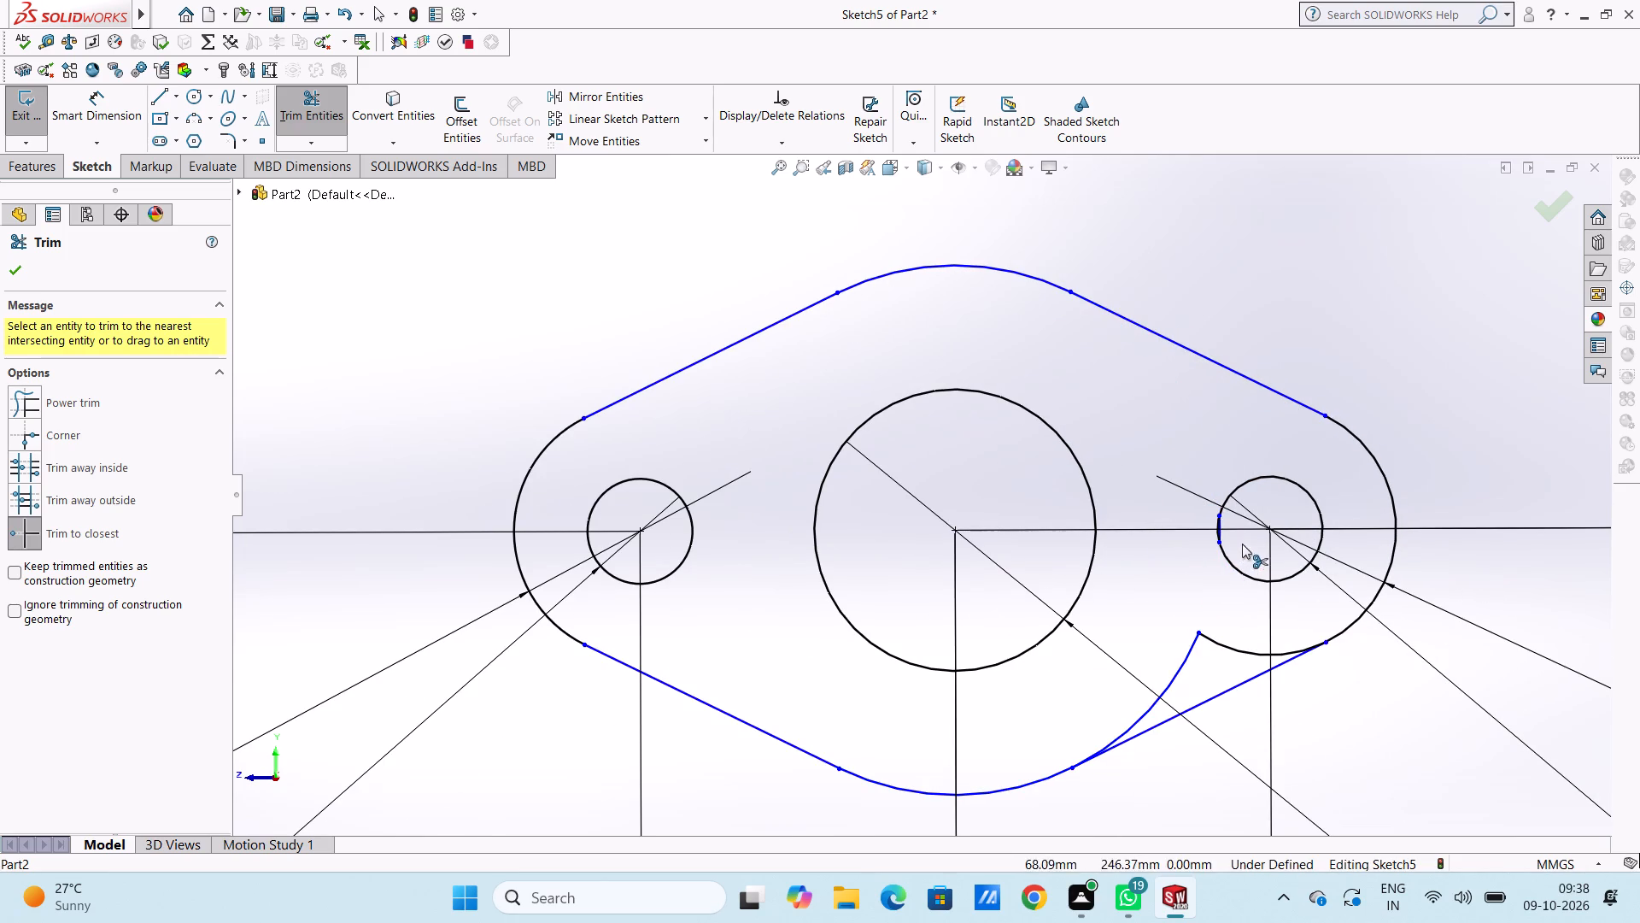
pyautogui.scroll(-5, 1242, 544)
pyautogui.click(1110, 497)
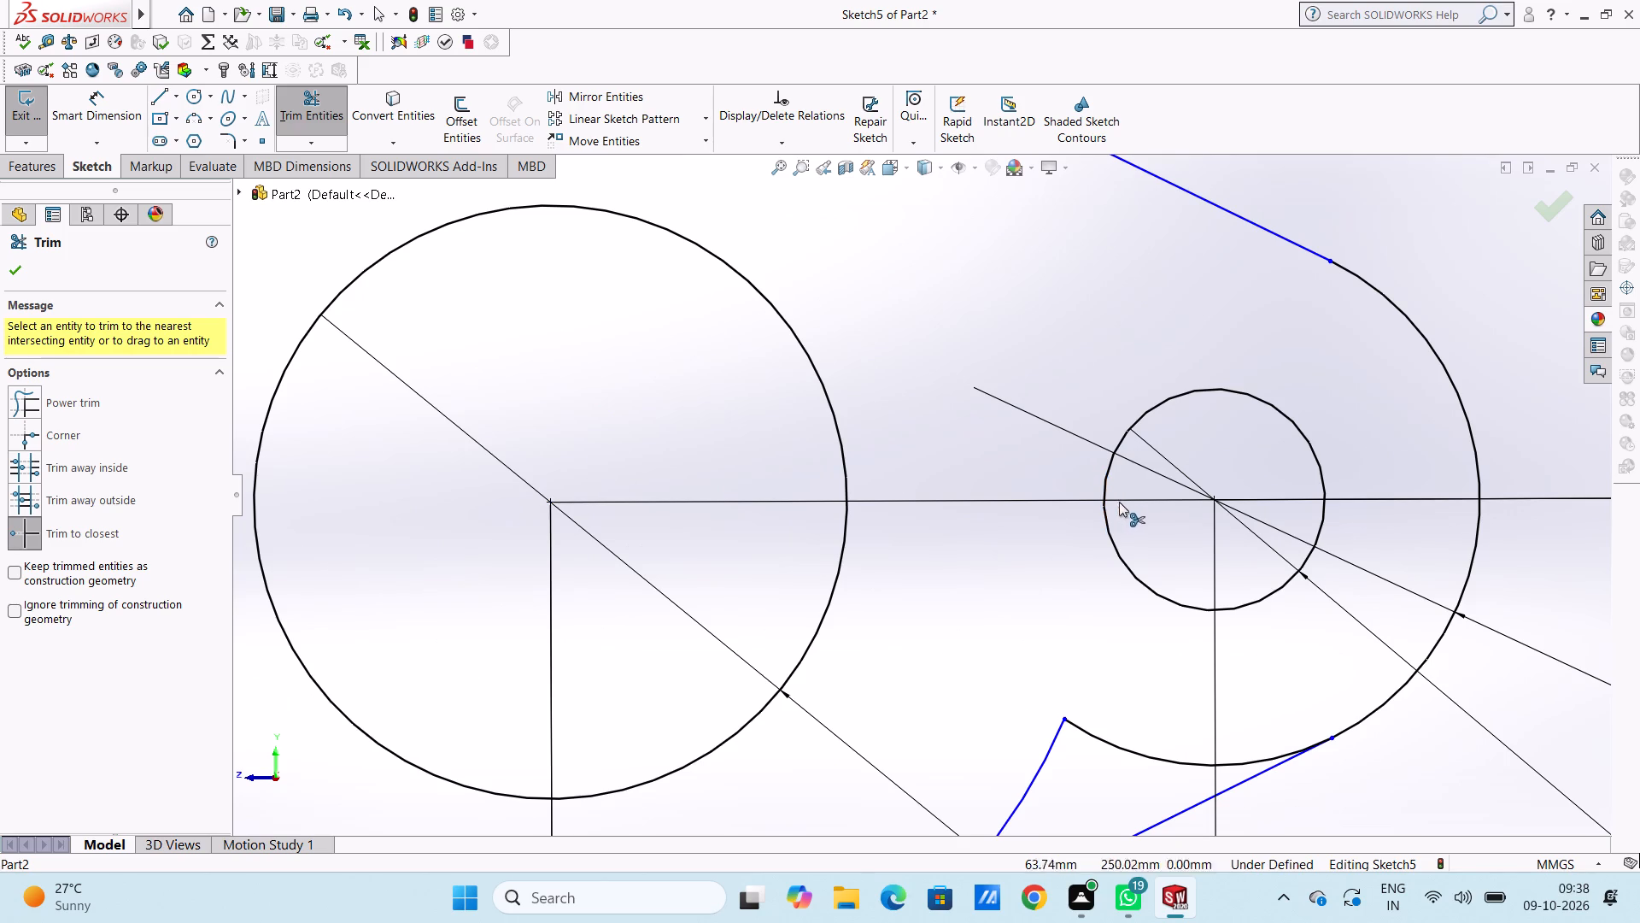
pyautogui.scroll(5, 1107, 598)
pyautogui.click(981, 595)
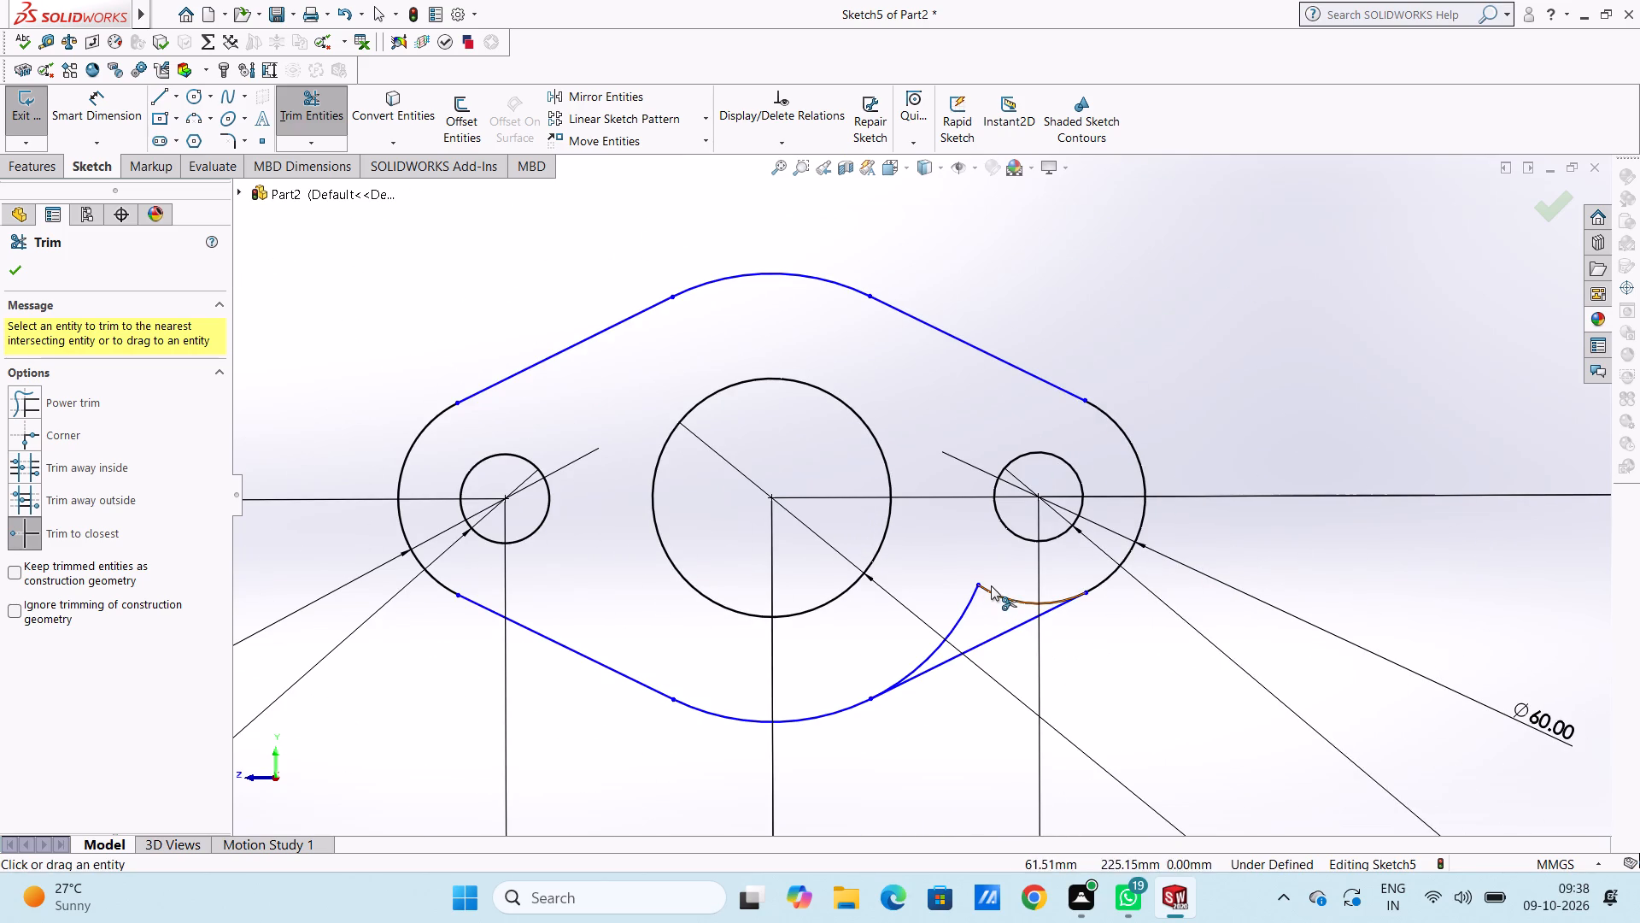
pyautogui.click(991, 585)
pyautogui.click(991, 586)
pyautogui.click(991, 590)
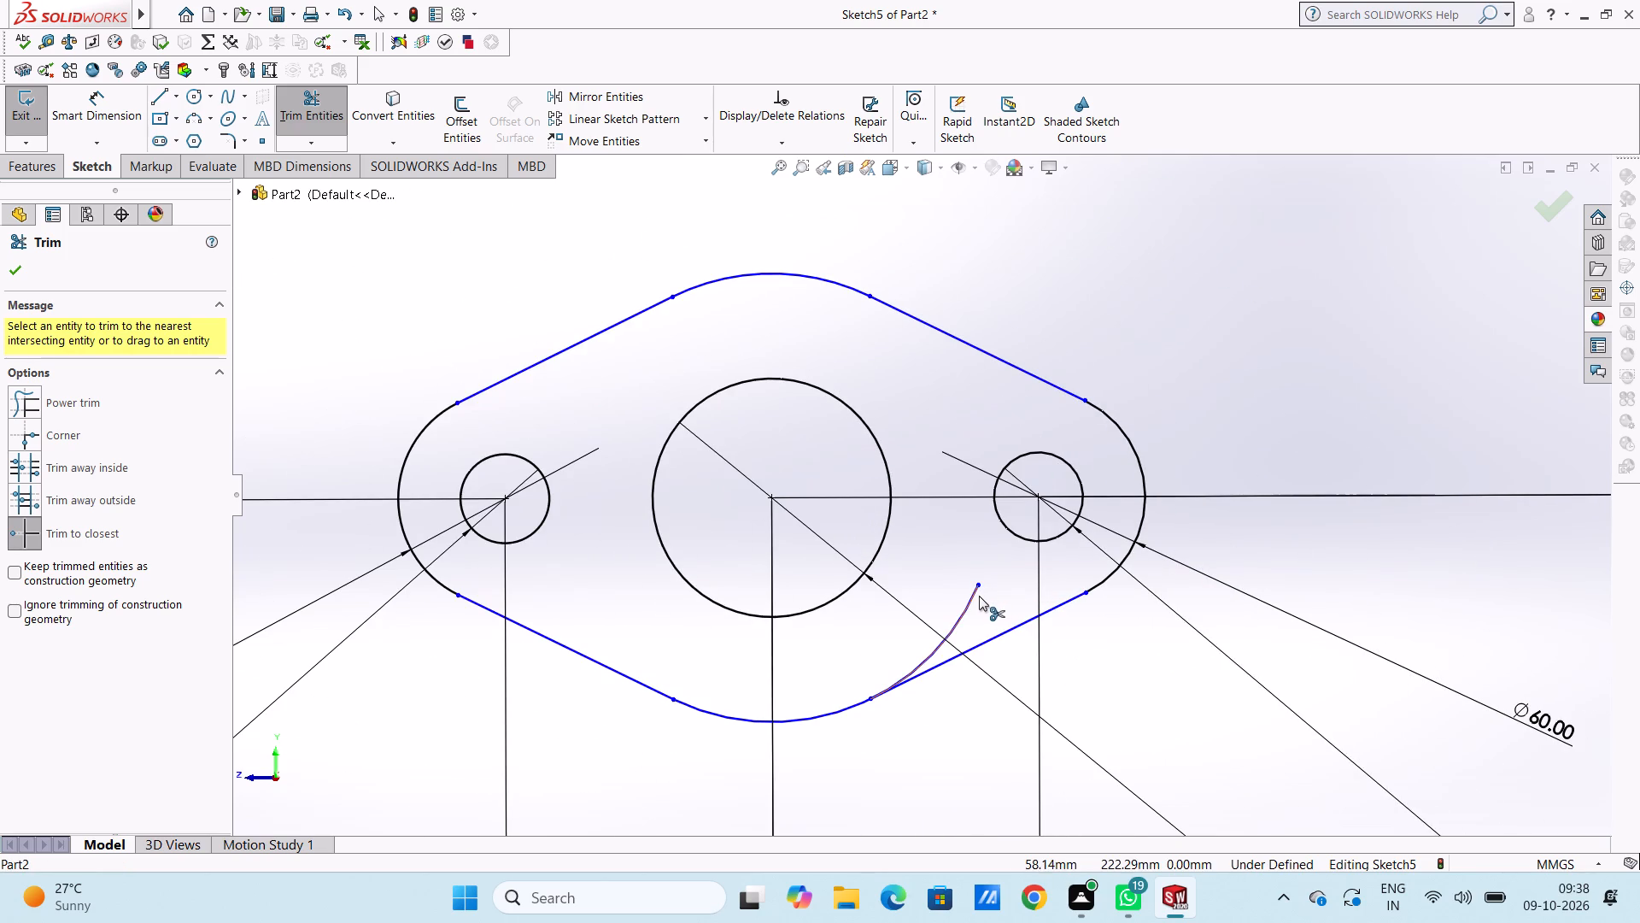
pyautogui.click(977, 596)
pyautogui.scroll(4, 952, 616)
pyautogui.scroll(1, 829, 426)
pyautogui.click(20, 274)
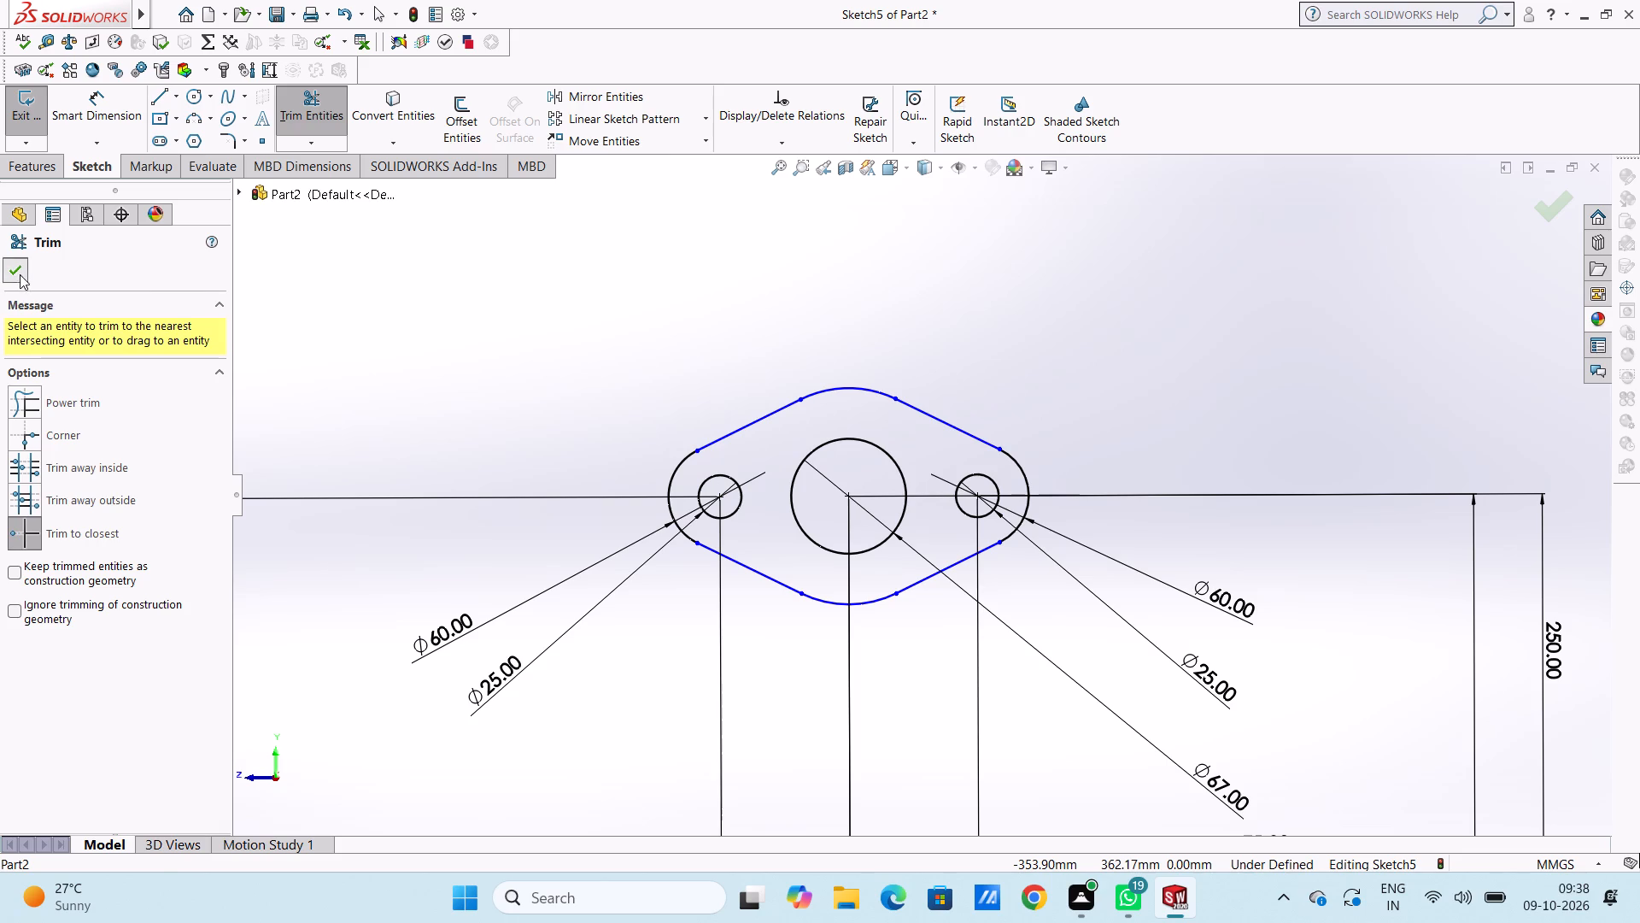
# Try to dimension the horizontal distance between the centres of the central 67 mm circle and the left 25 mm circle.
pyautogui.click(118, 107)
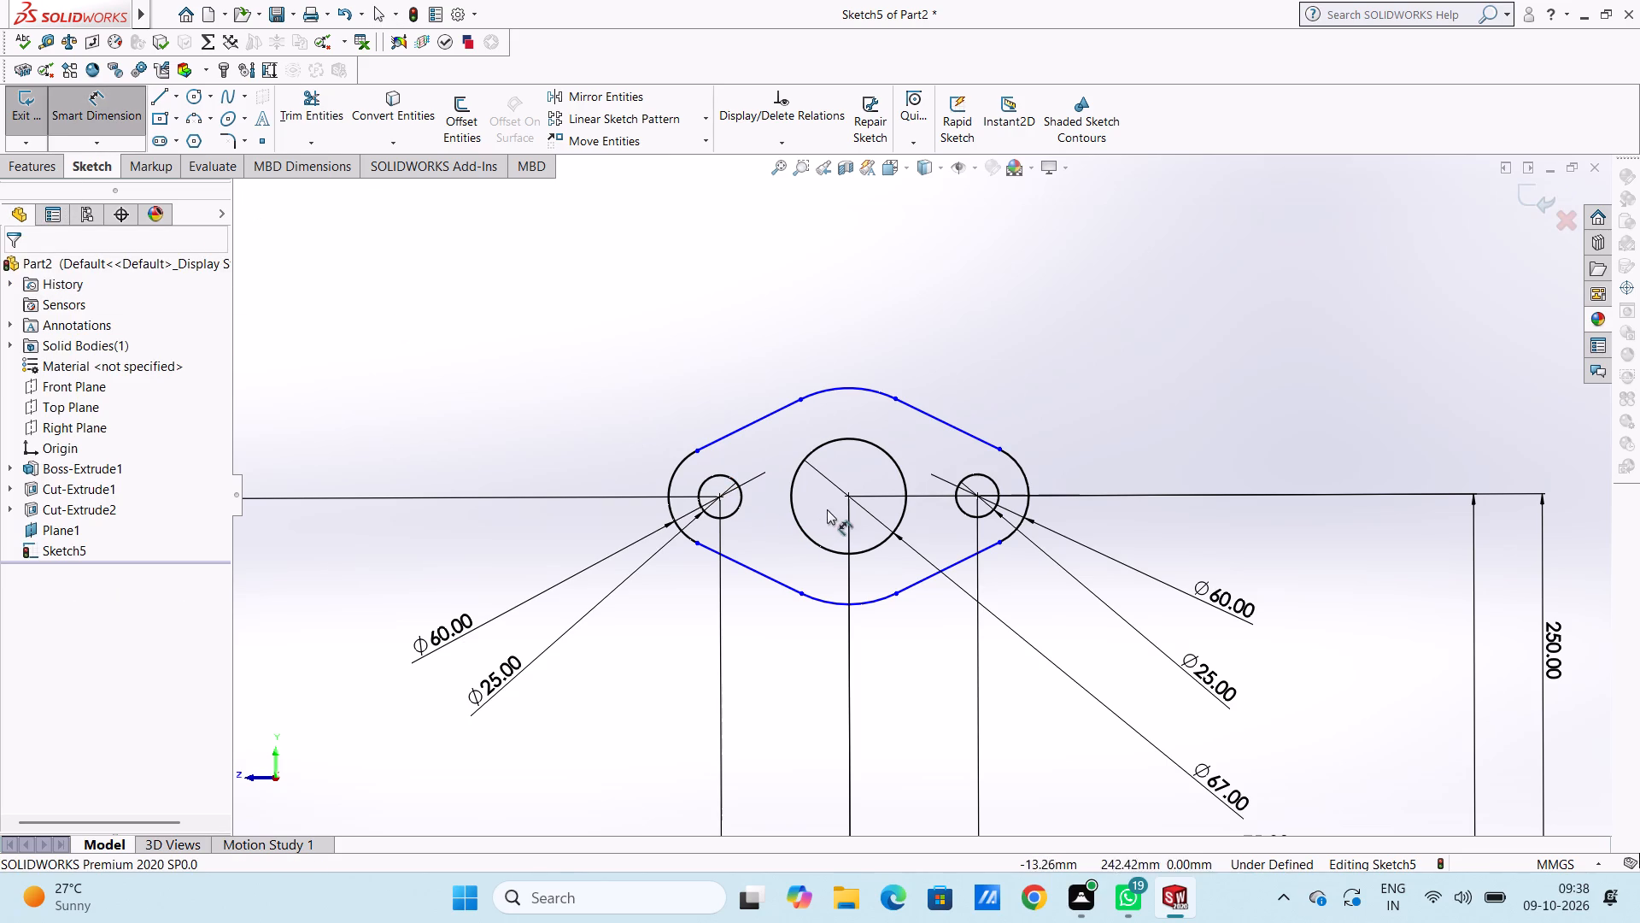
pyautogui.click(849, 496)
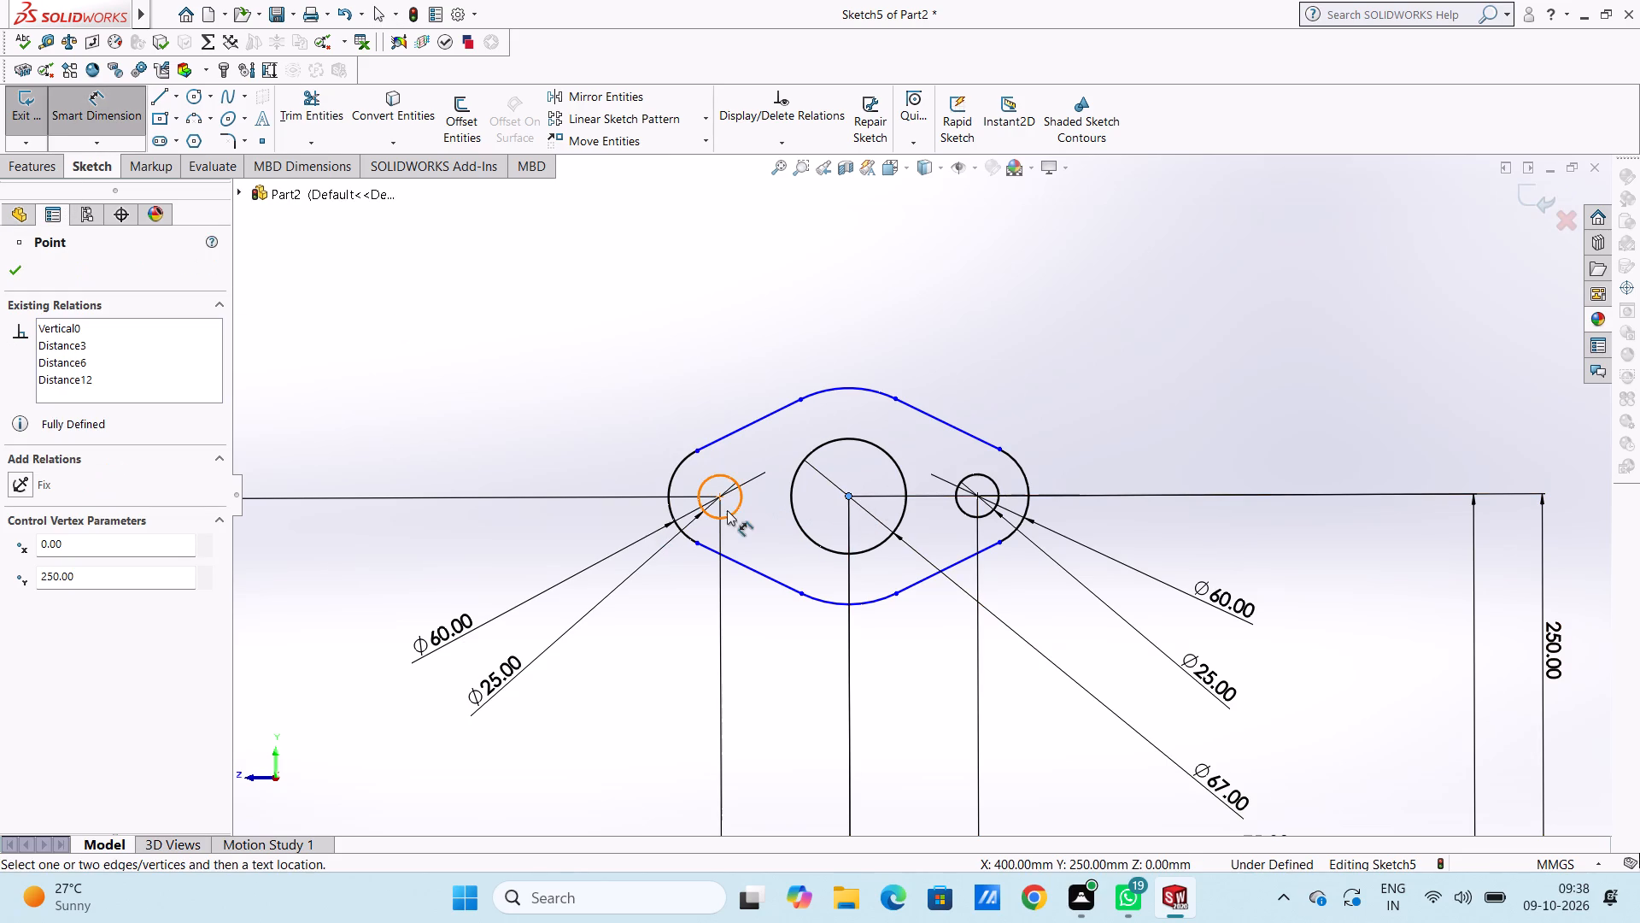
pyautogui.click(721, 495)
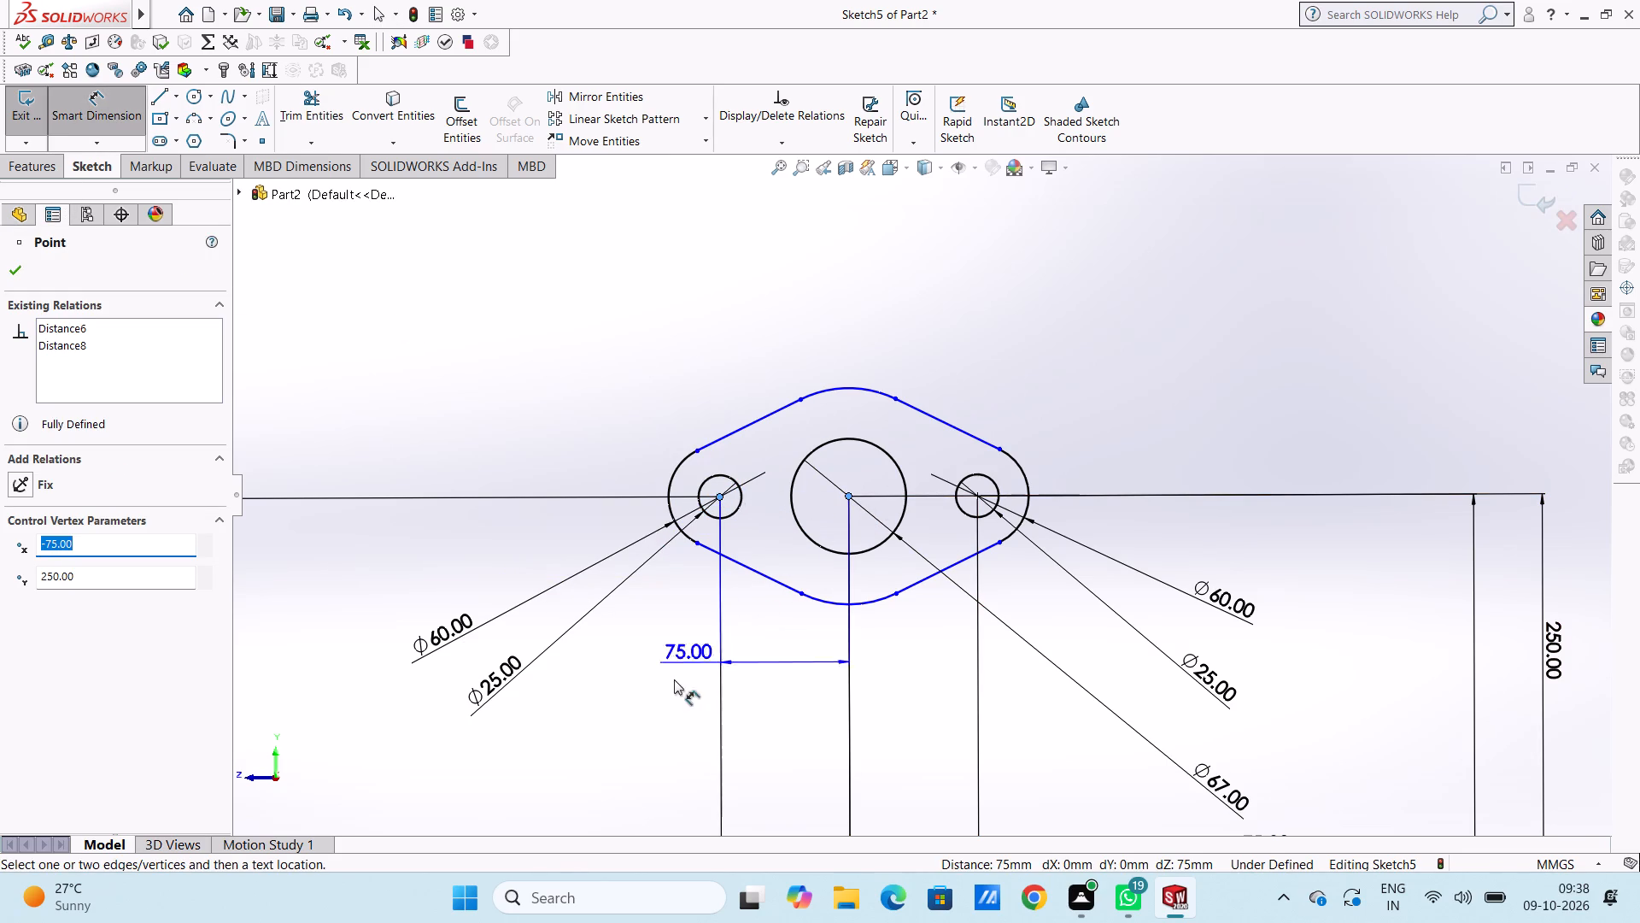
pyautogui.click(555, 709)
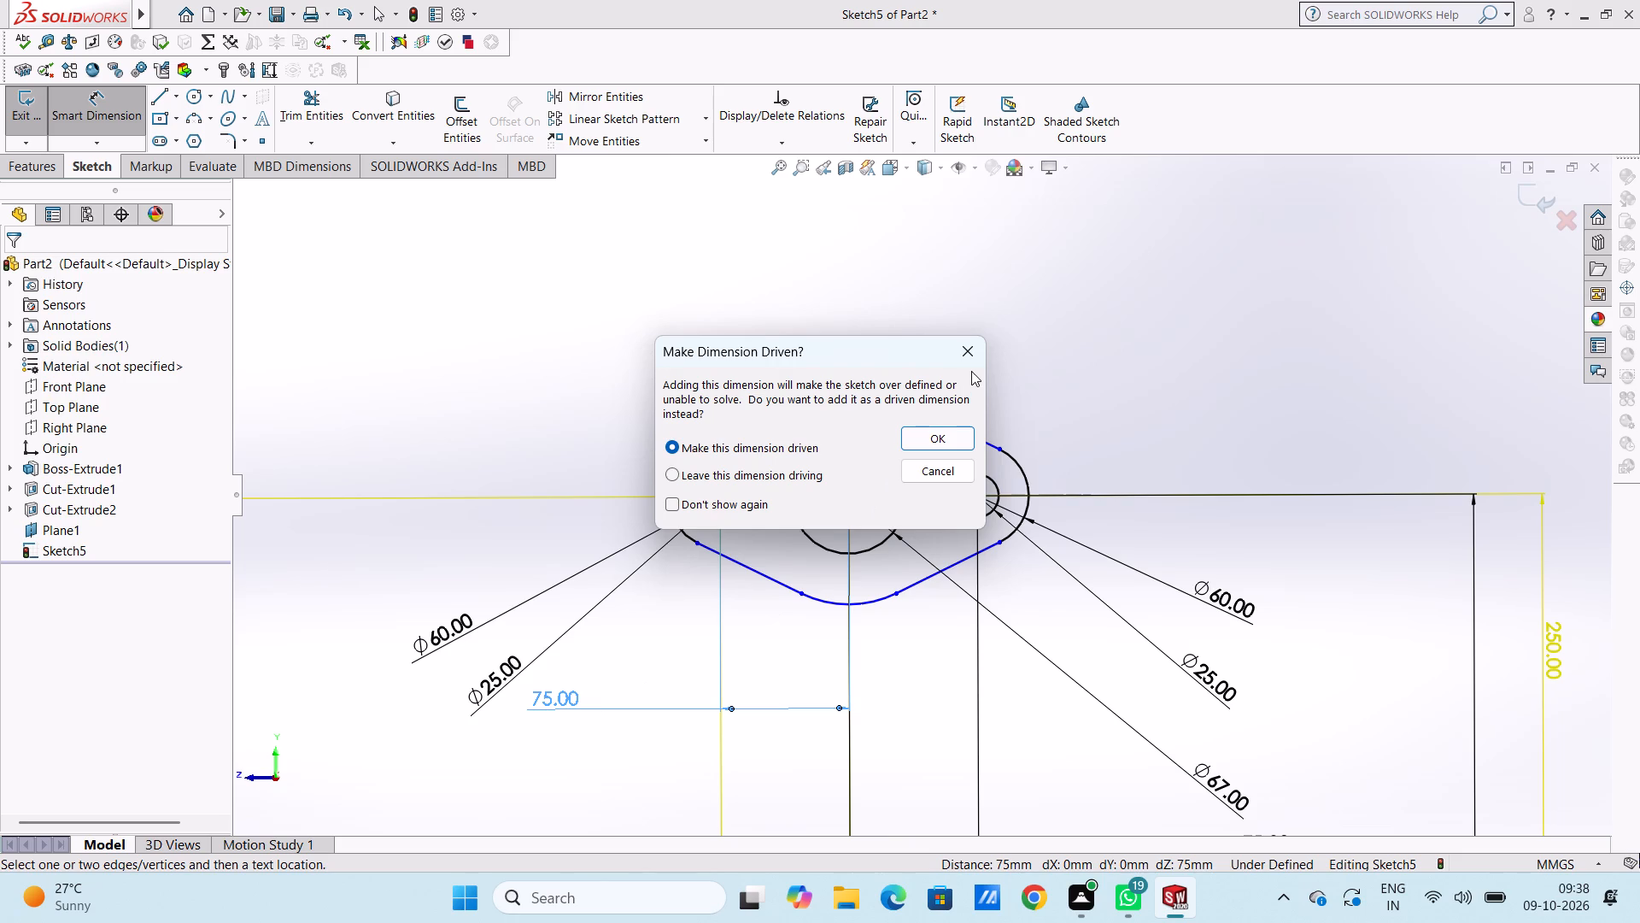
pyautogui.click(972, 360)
# Dimension the vertical distance from the central circle's centre to the upper right tangent point on the large arc.
pyautogui.click(847, 497)
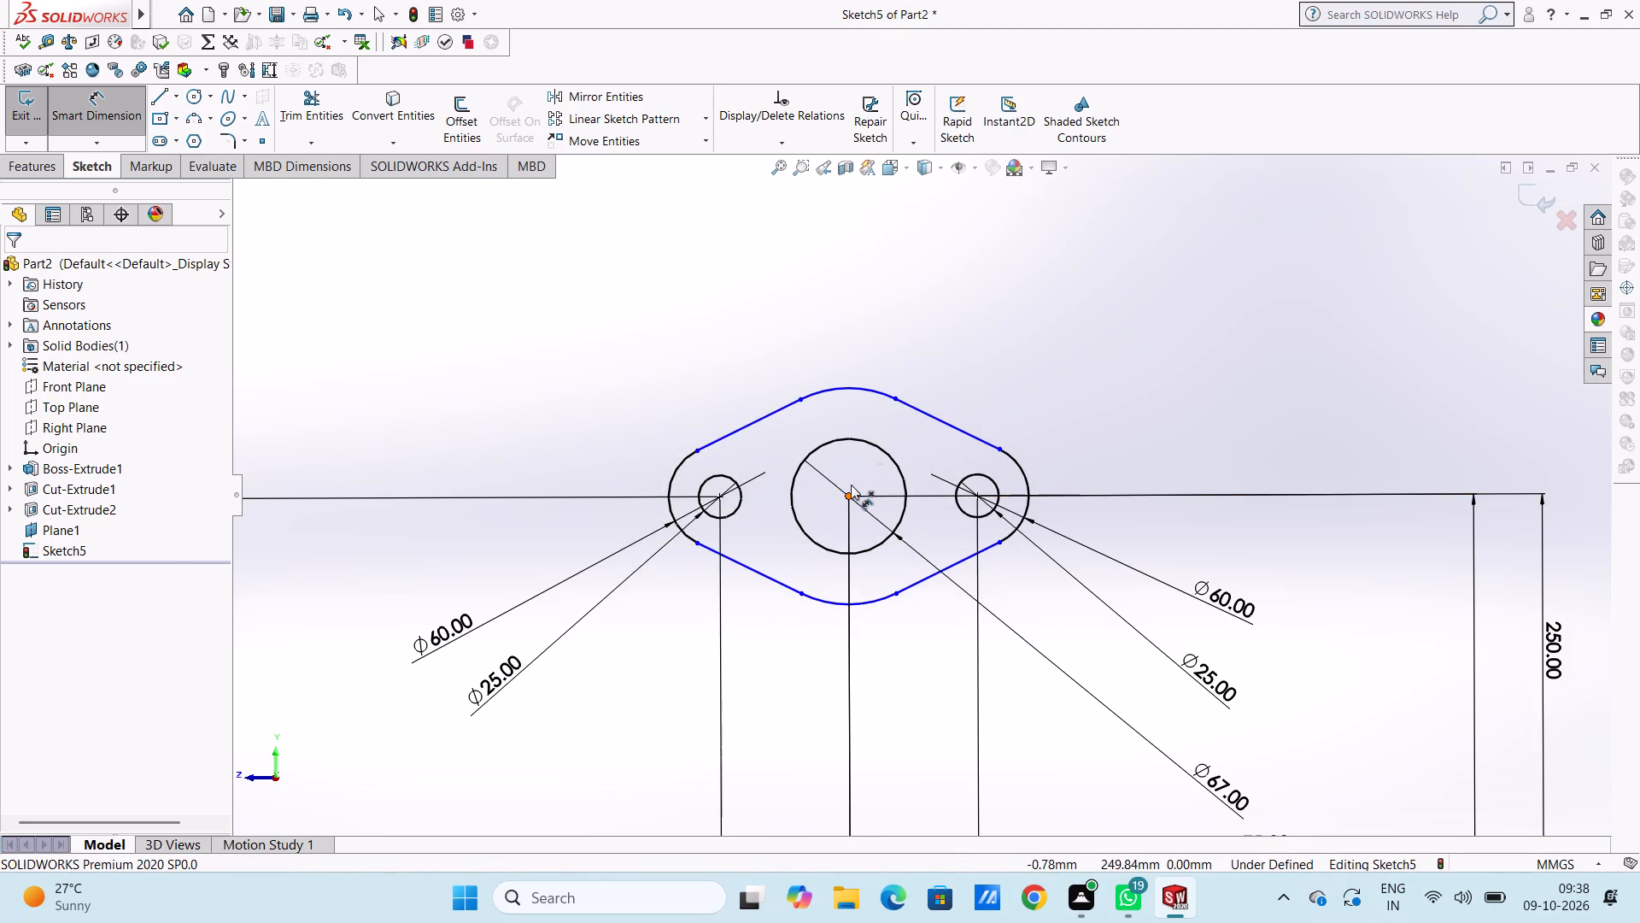
pyautogui.click(898, 400)
pyautogui.click(1387, 471)
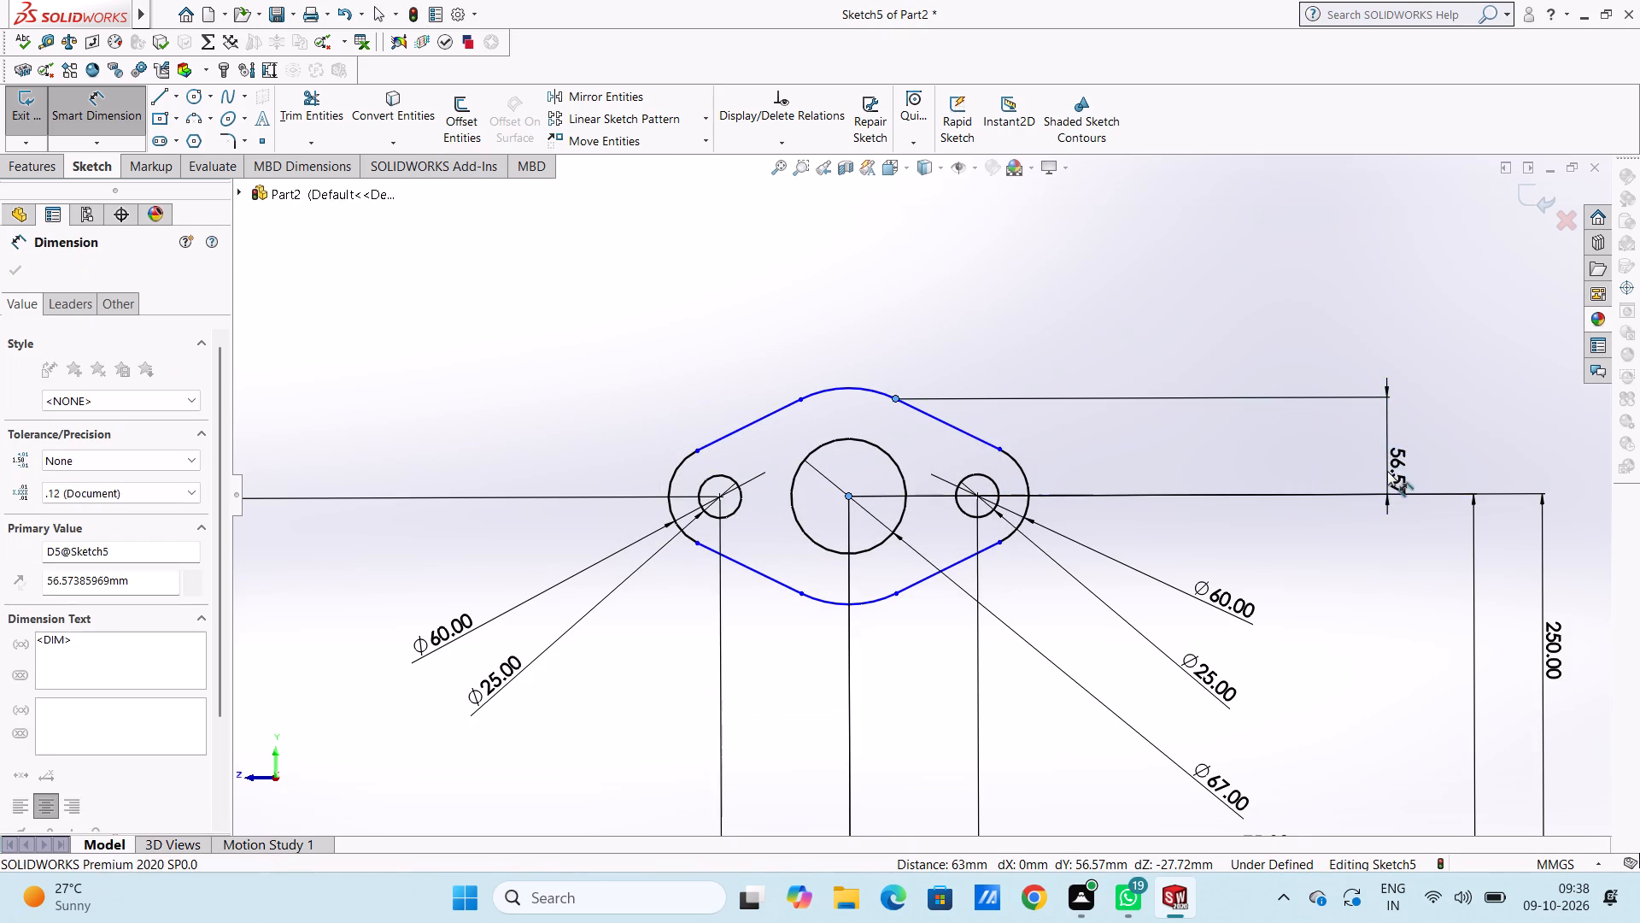
pyautogui.click(1317, 438)
pyautogui.click(1234, 431)
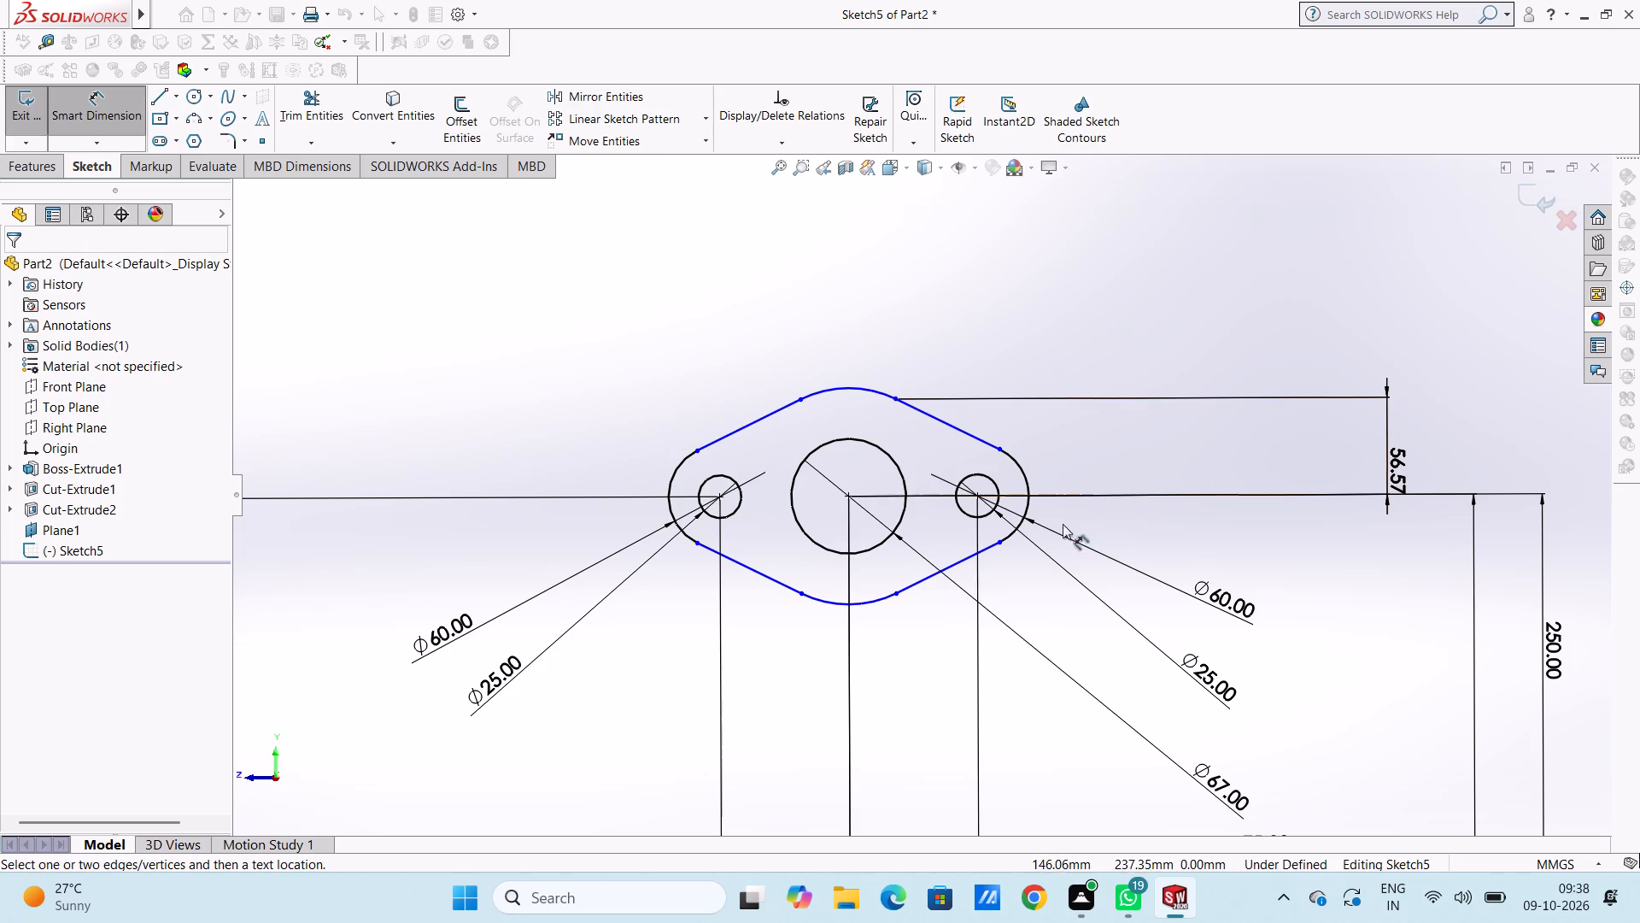
# Dimension the vertical distance from the central circle's centre to the outer end of the lower right tangent line.
pyautogui.click(853, 499)
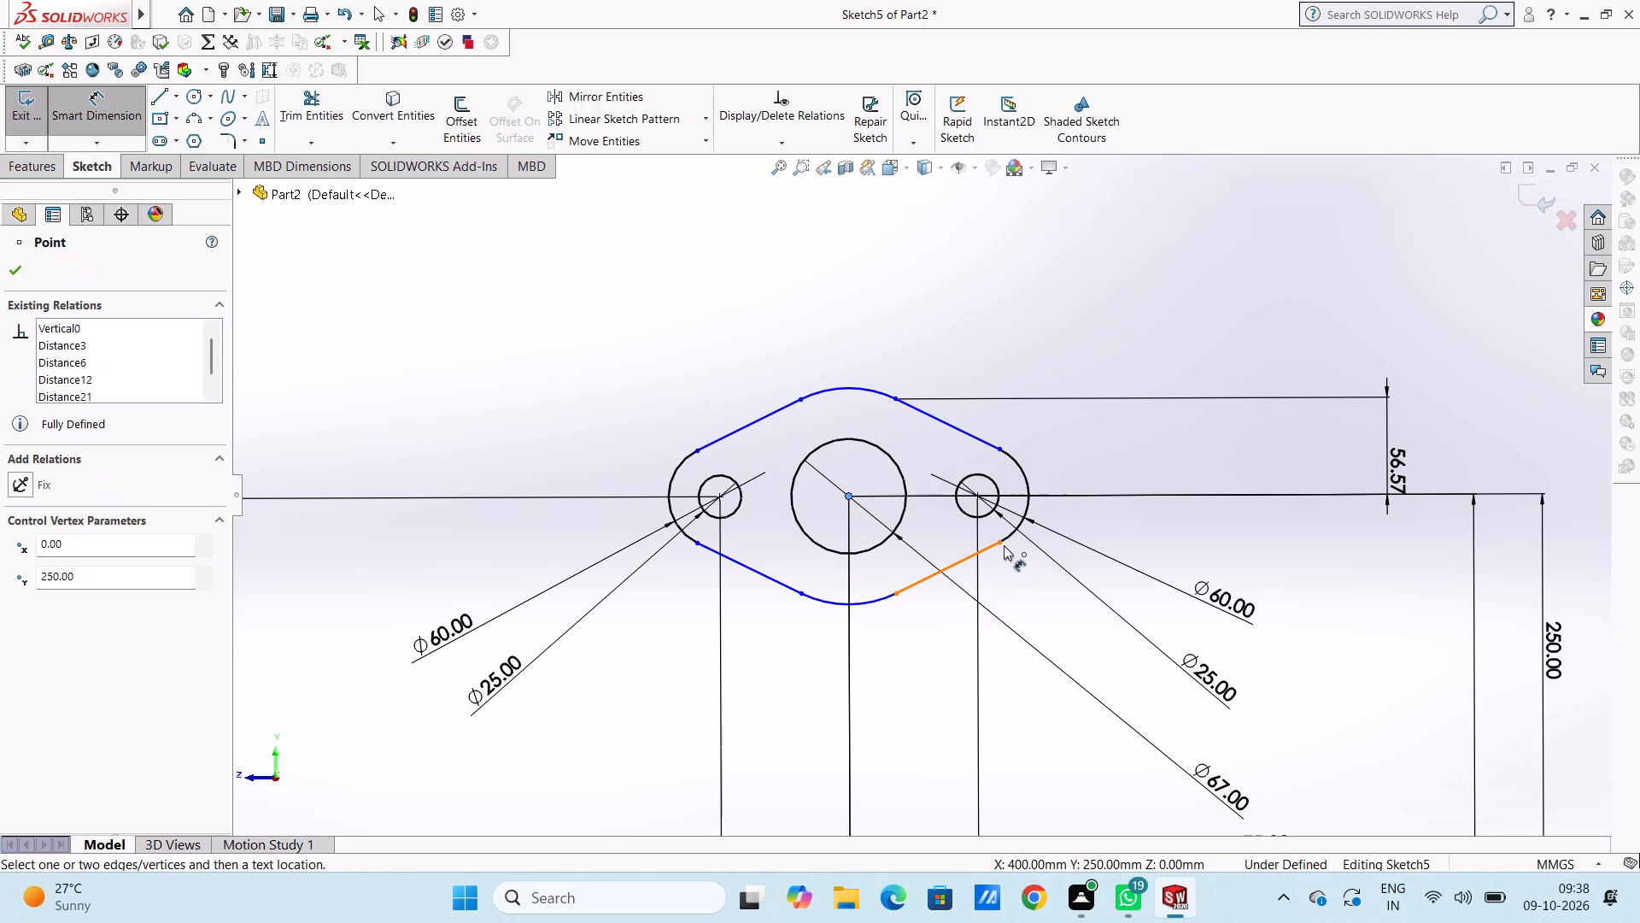
pyautogui.click(1004, 545)
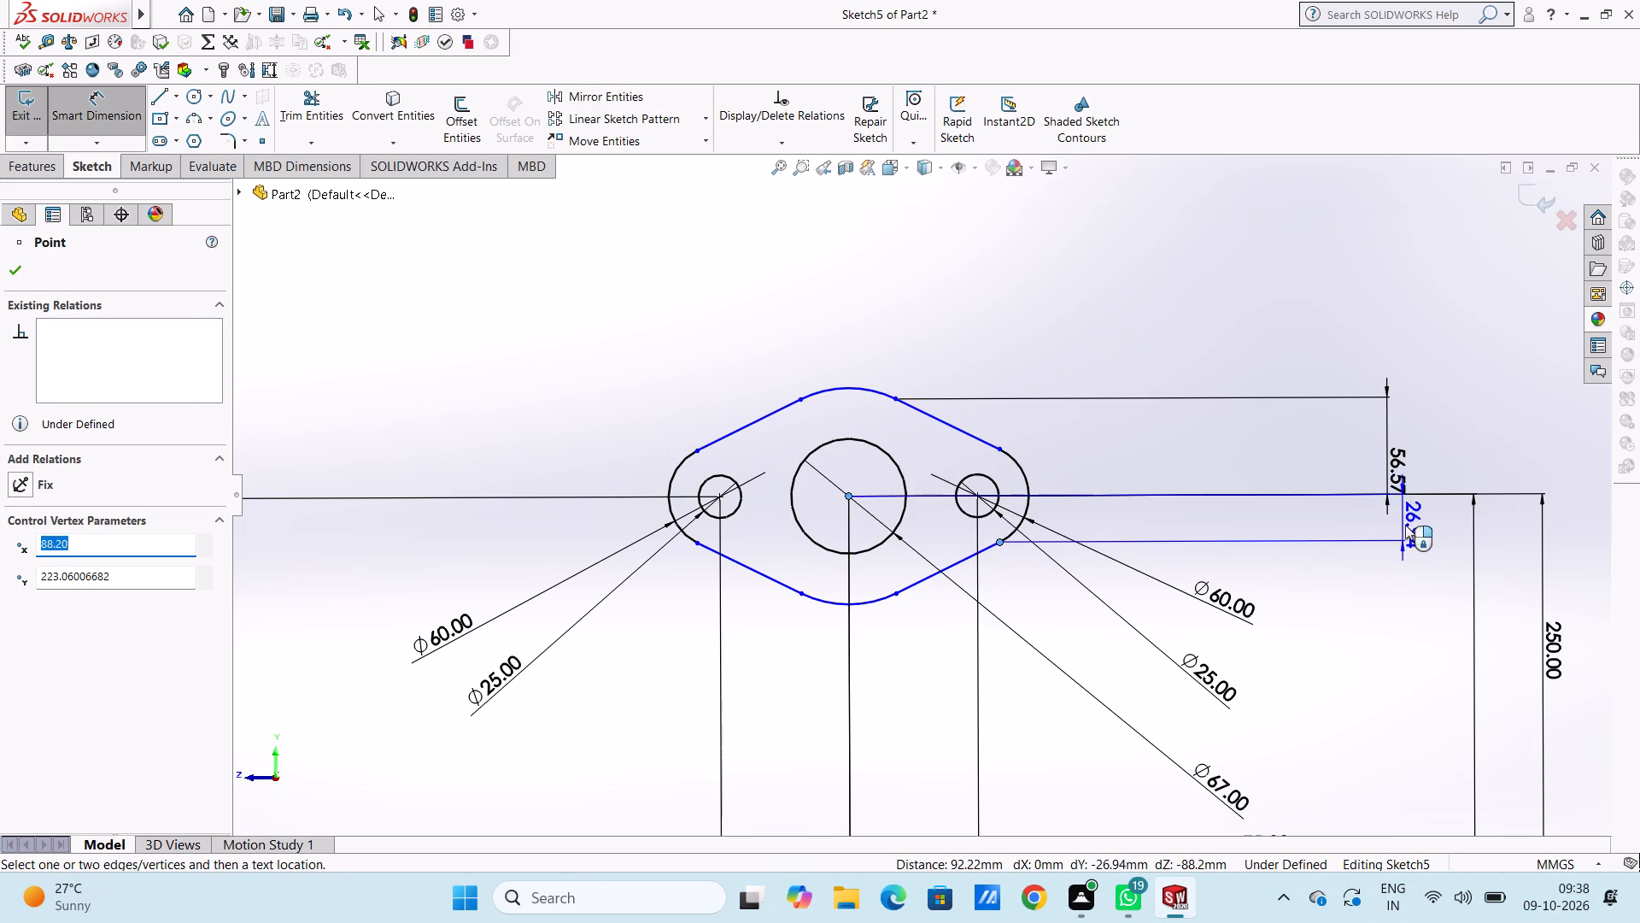
pyautogui.click(1435, 521)
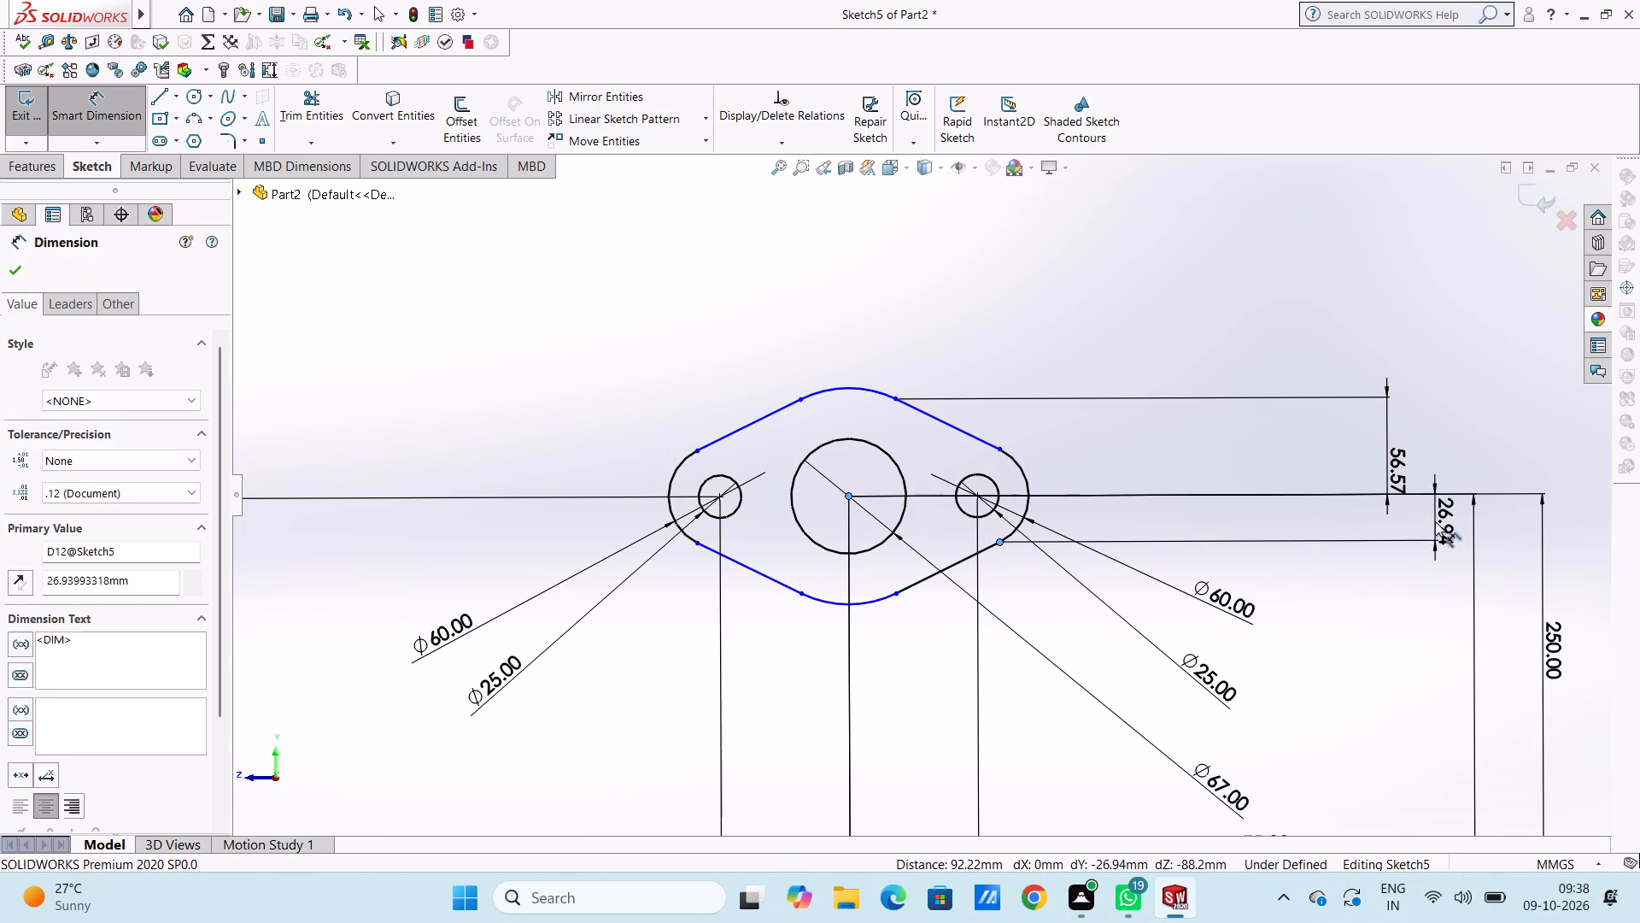
pyautogui.click(1361, 499)
pyautogui.click(1258, 453)
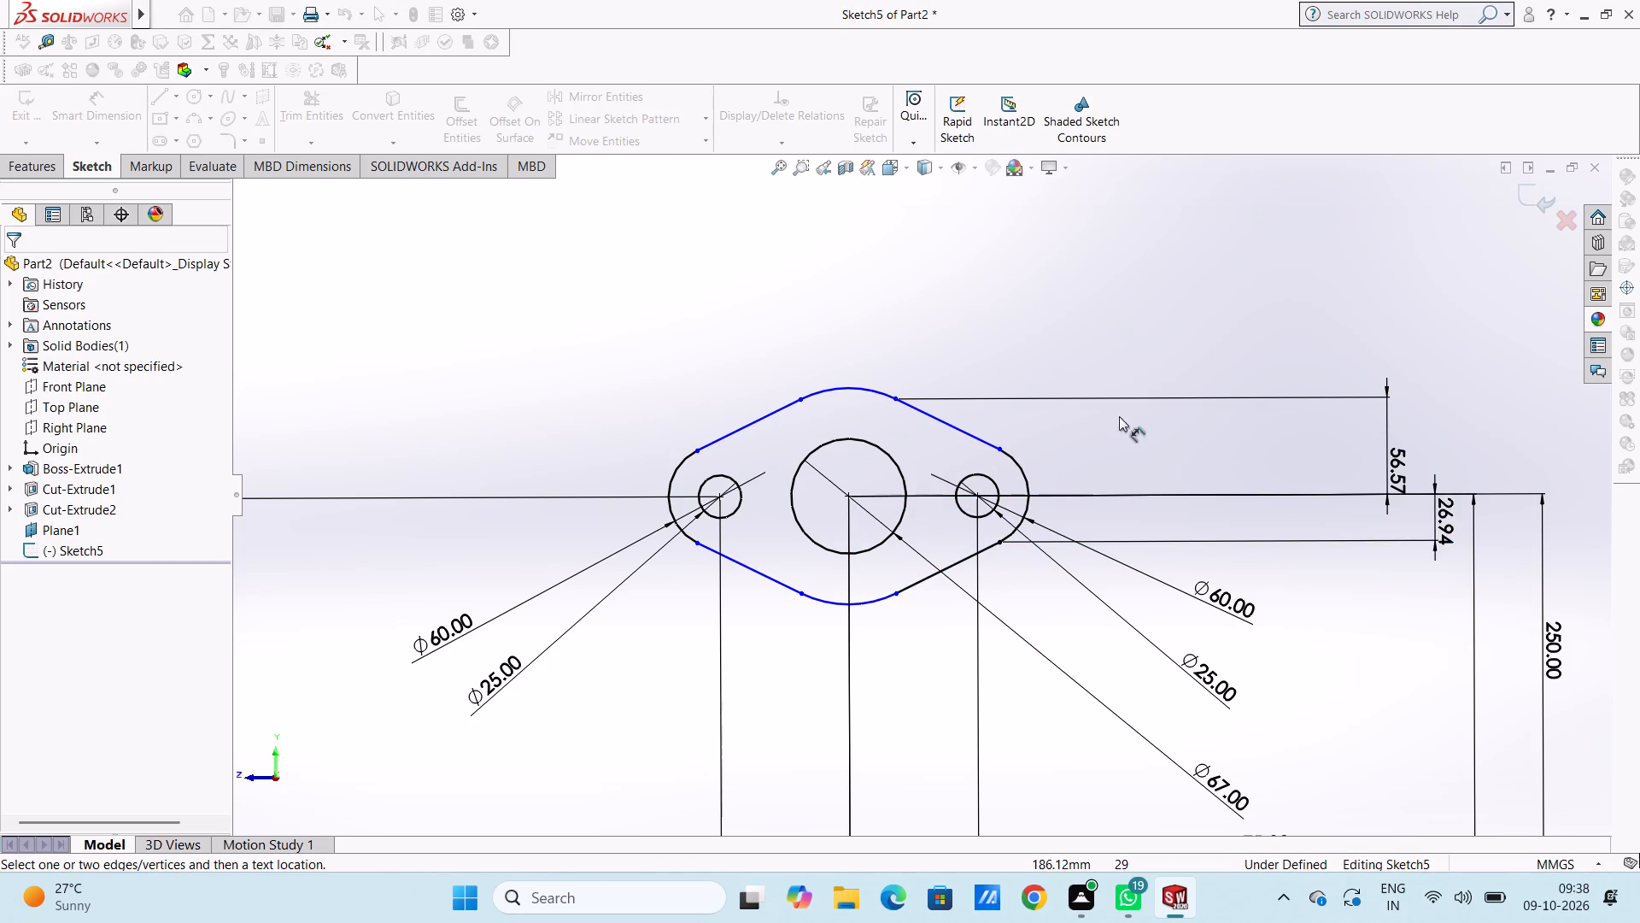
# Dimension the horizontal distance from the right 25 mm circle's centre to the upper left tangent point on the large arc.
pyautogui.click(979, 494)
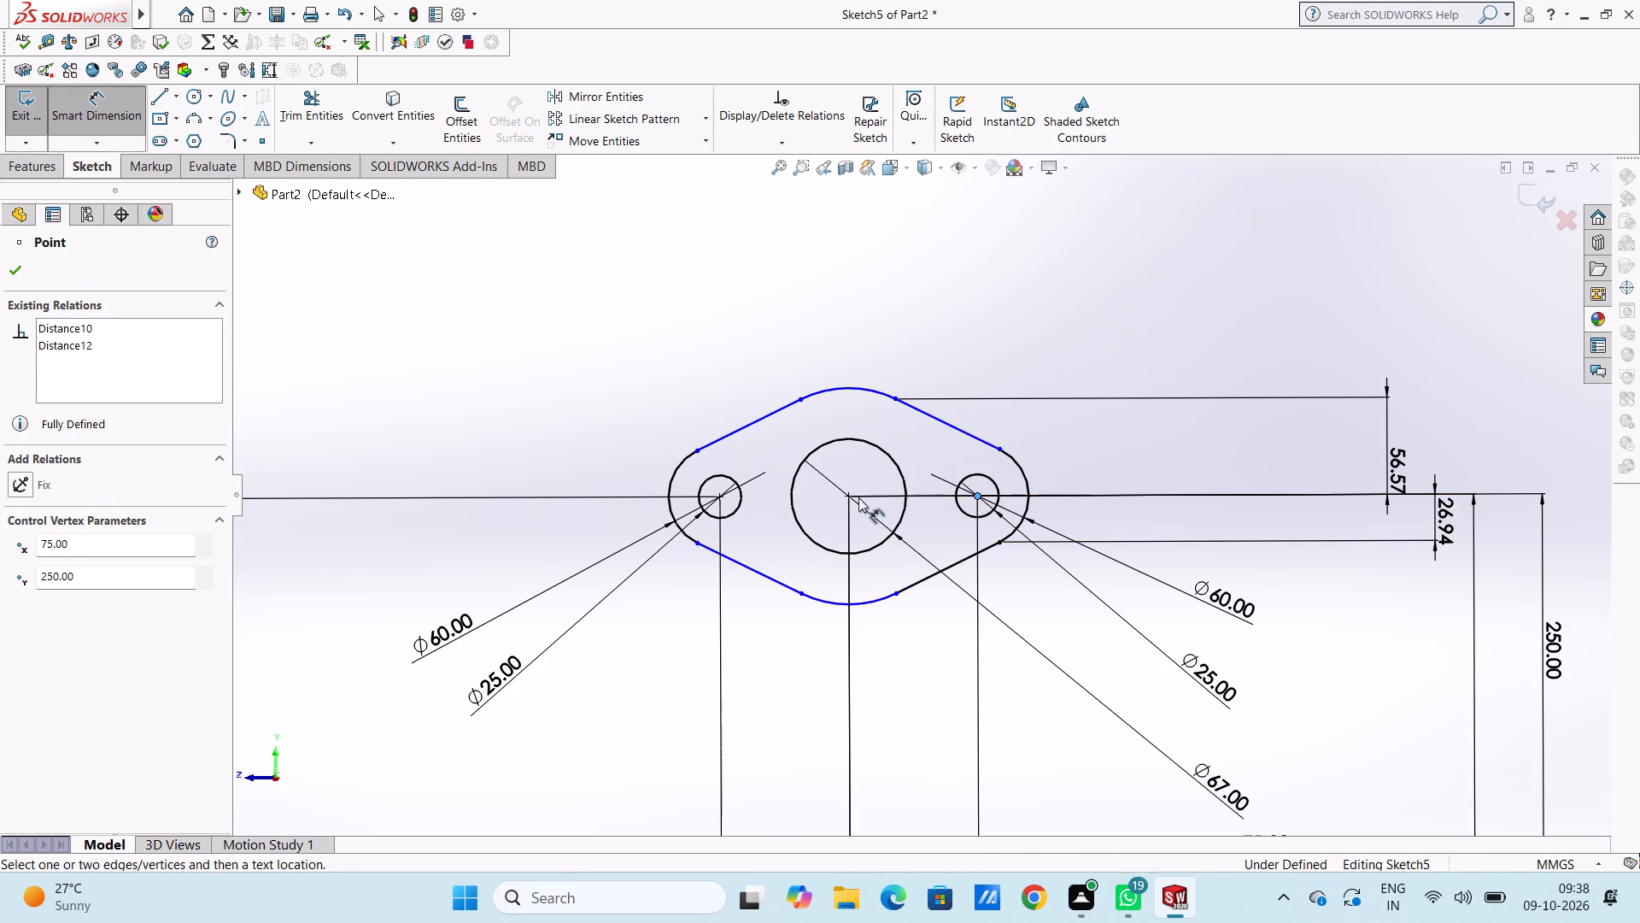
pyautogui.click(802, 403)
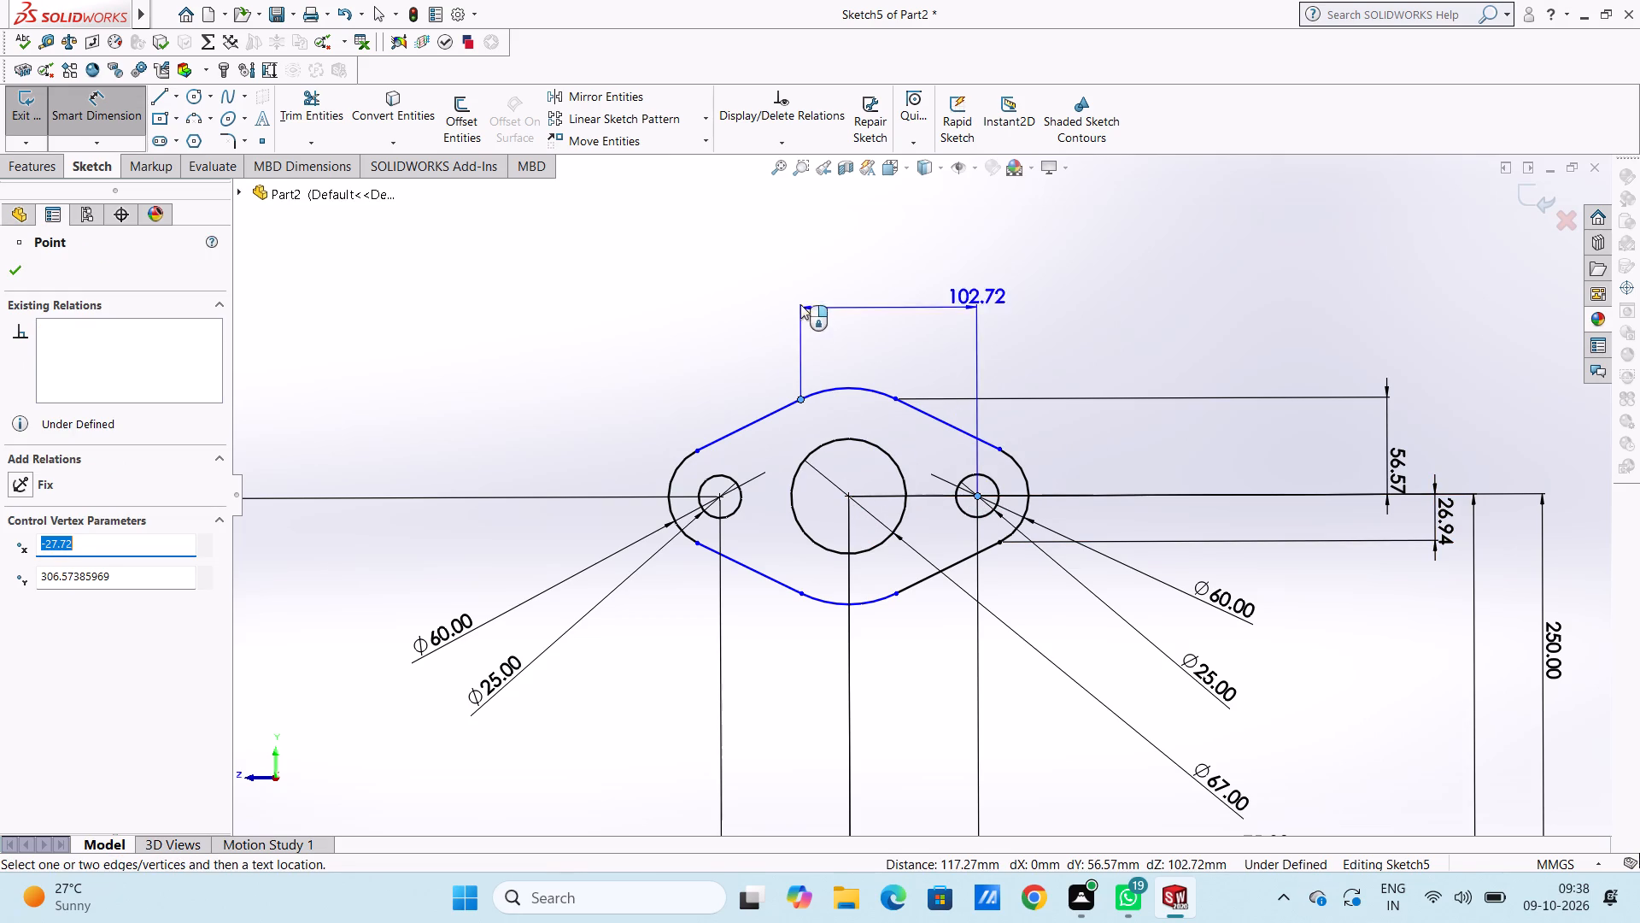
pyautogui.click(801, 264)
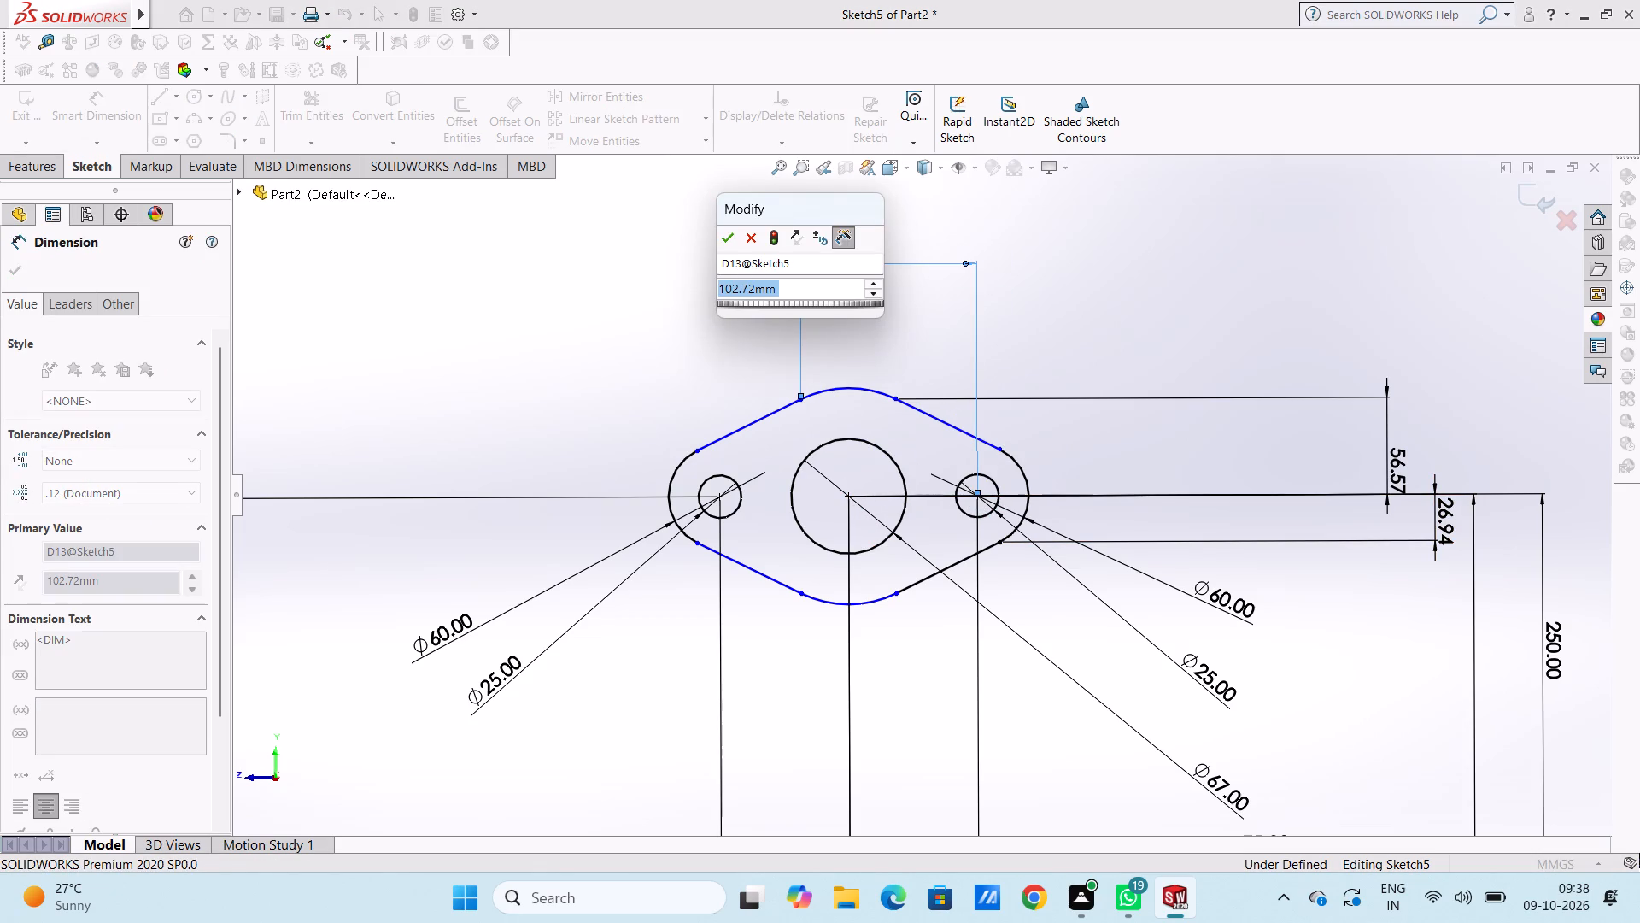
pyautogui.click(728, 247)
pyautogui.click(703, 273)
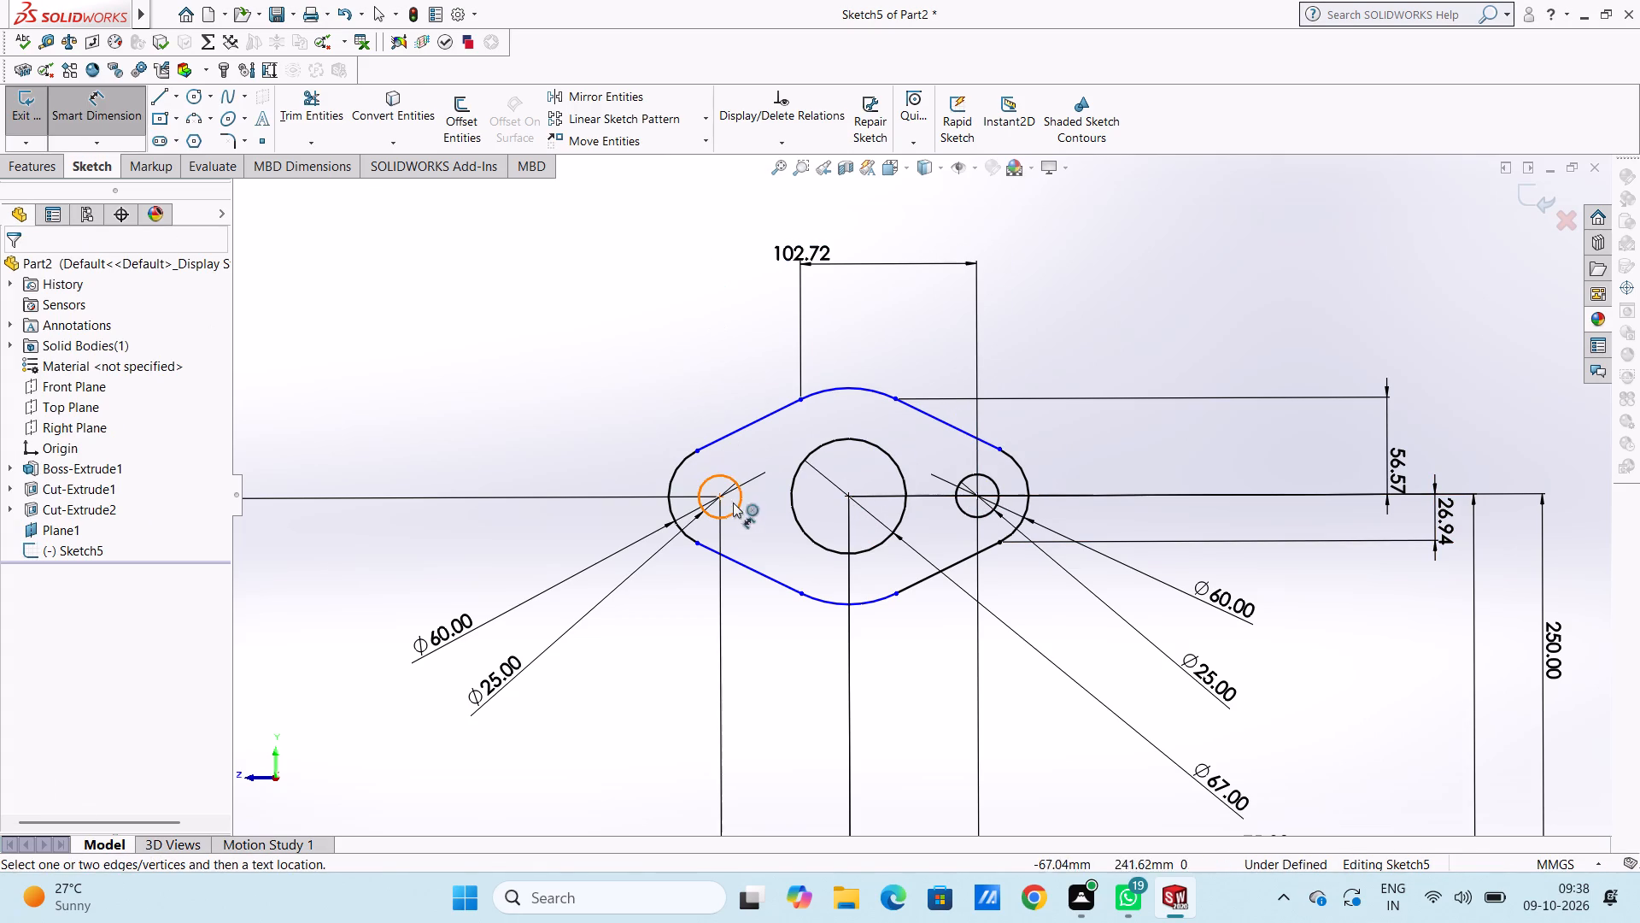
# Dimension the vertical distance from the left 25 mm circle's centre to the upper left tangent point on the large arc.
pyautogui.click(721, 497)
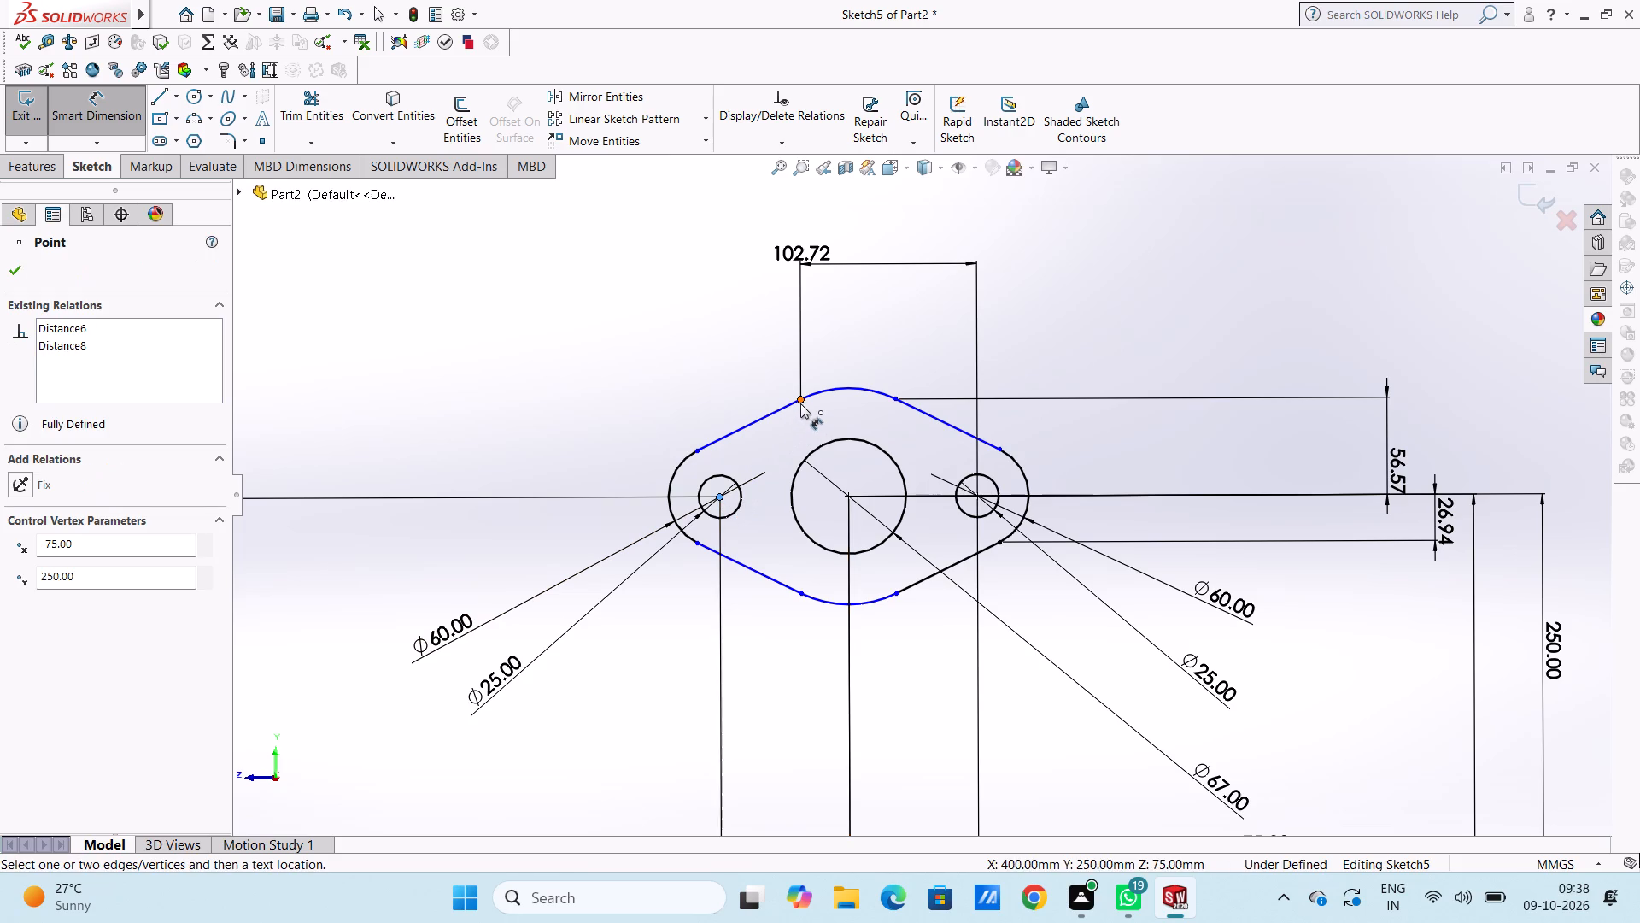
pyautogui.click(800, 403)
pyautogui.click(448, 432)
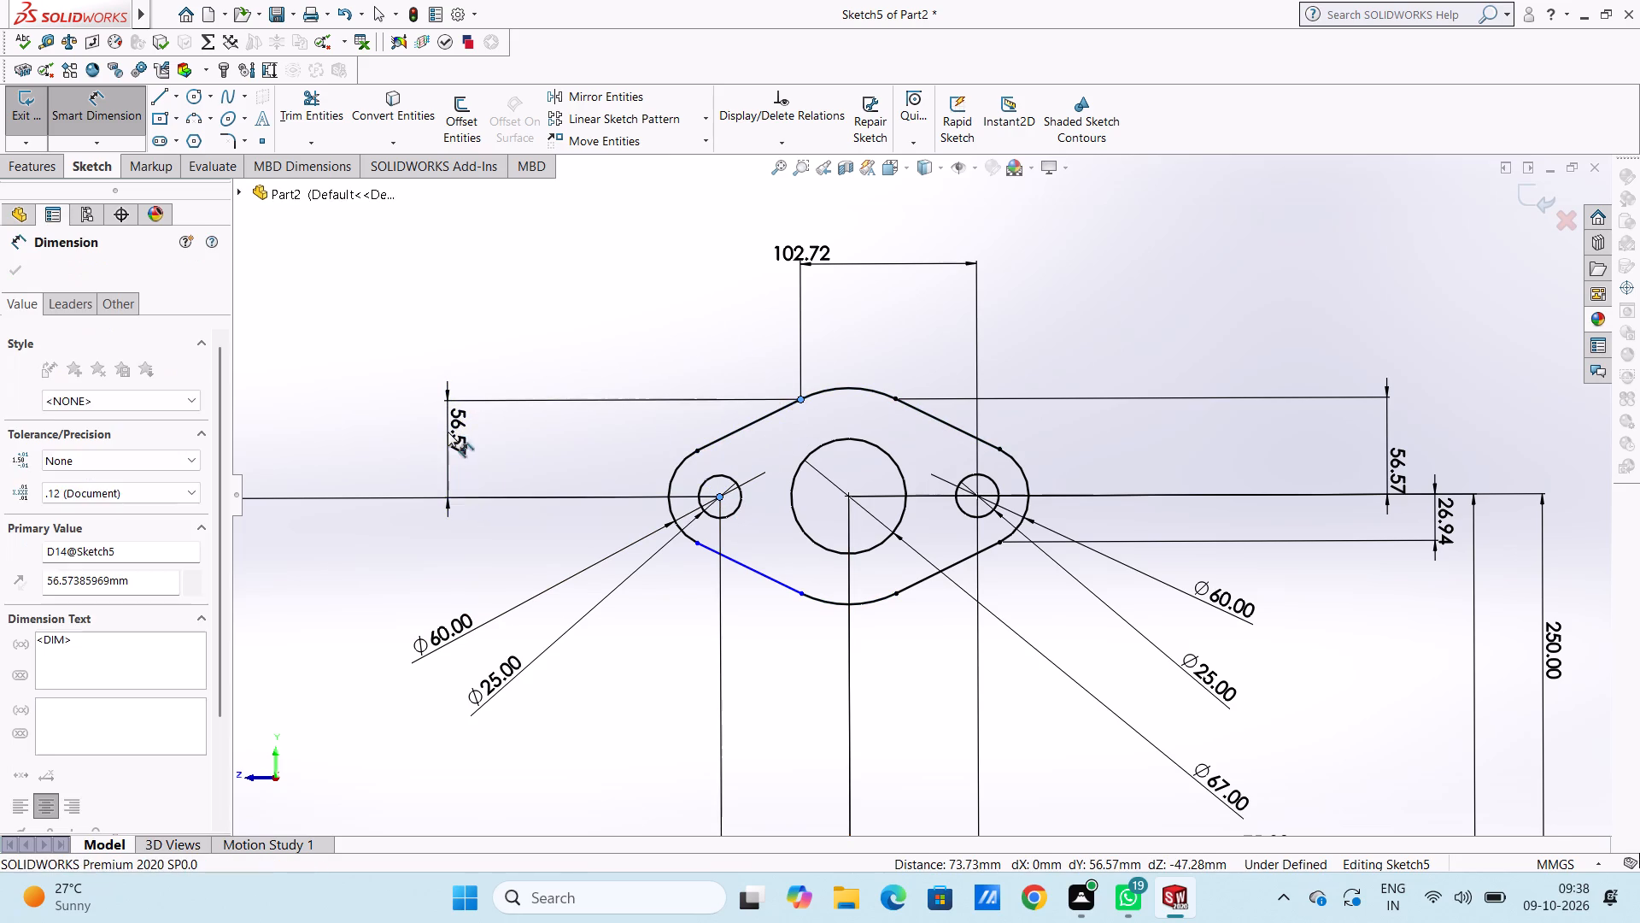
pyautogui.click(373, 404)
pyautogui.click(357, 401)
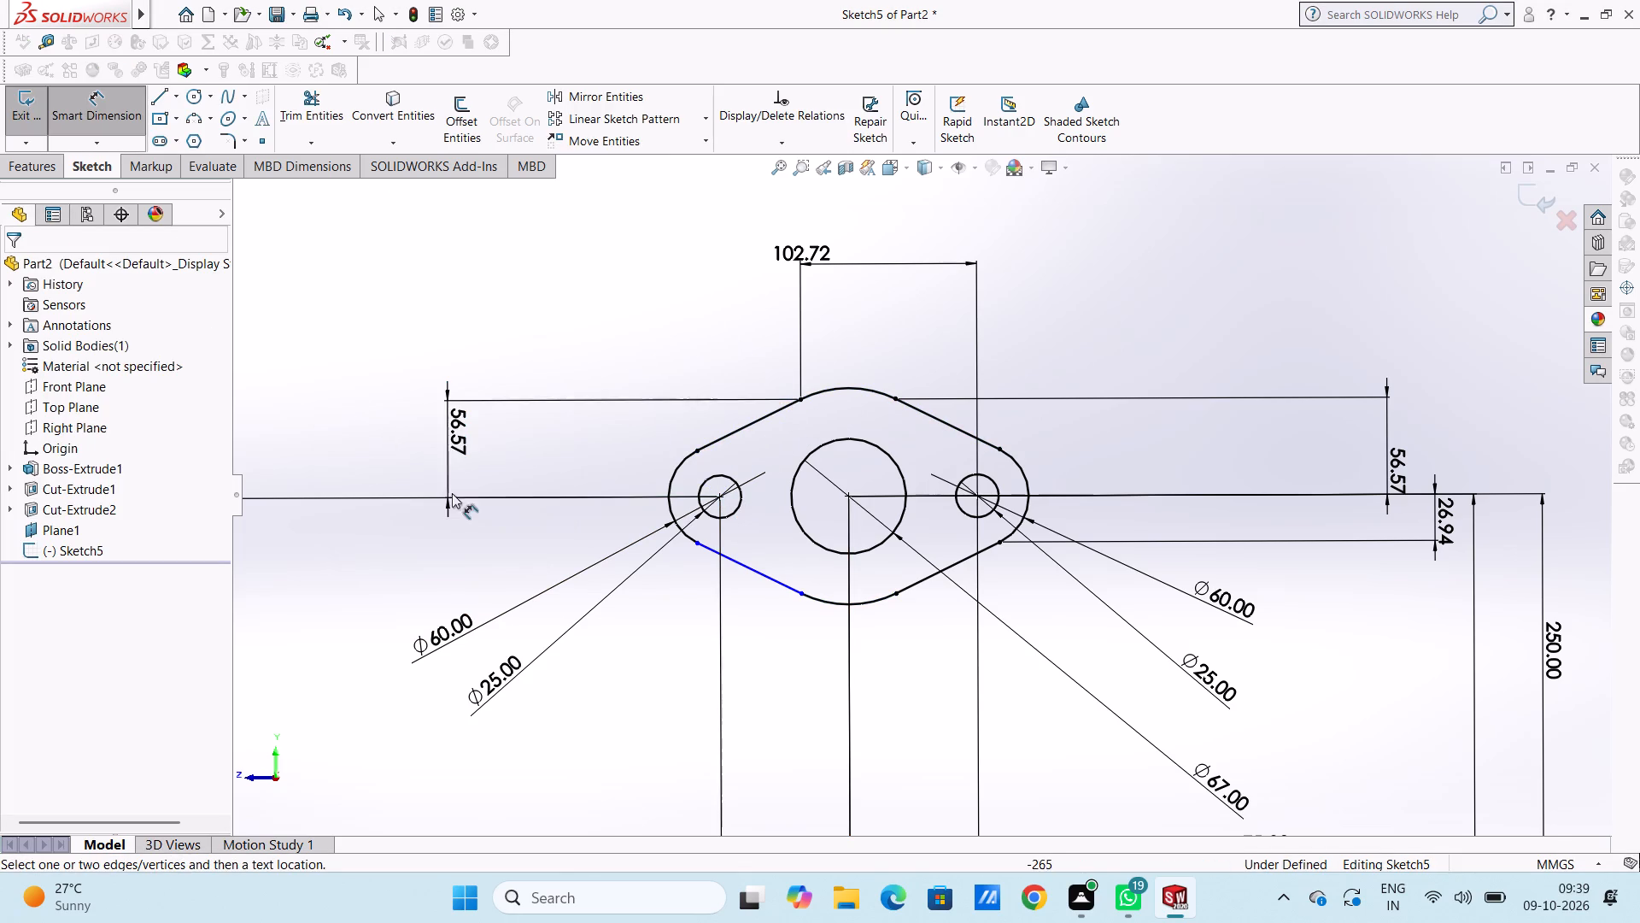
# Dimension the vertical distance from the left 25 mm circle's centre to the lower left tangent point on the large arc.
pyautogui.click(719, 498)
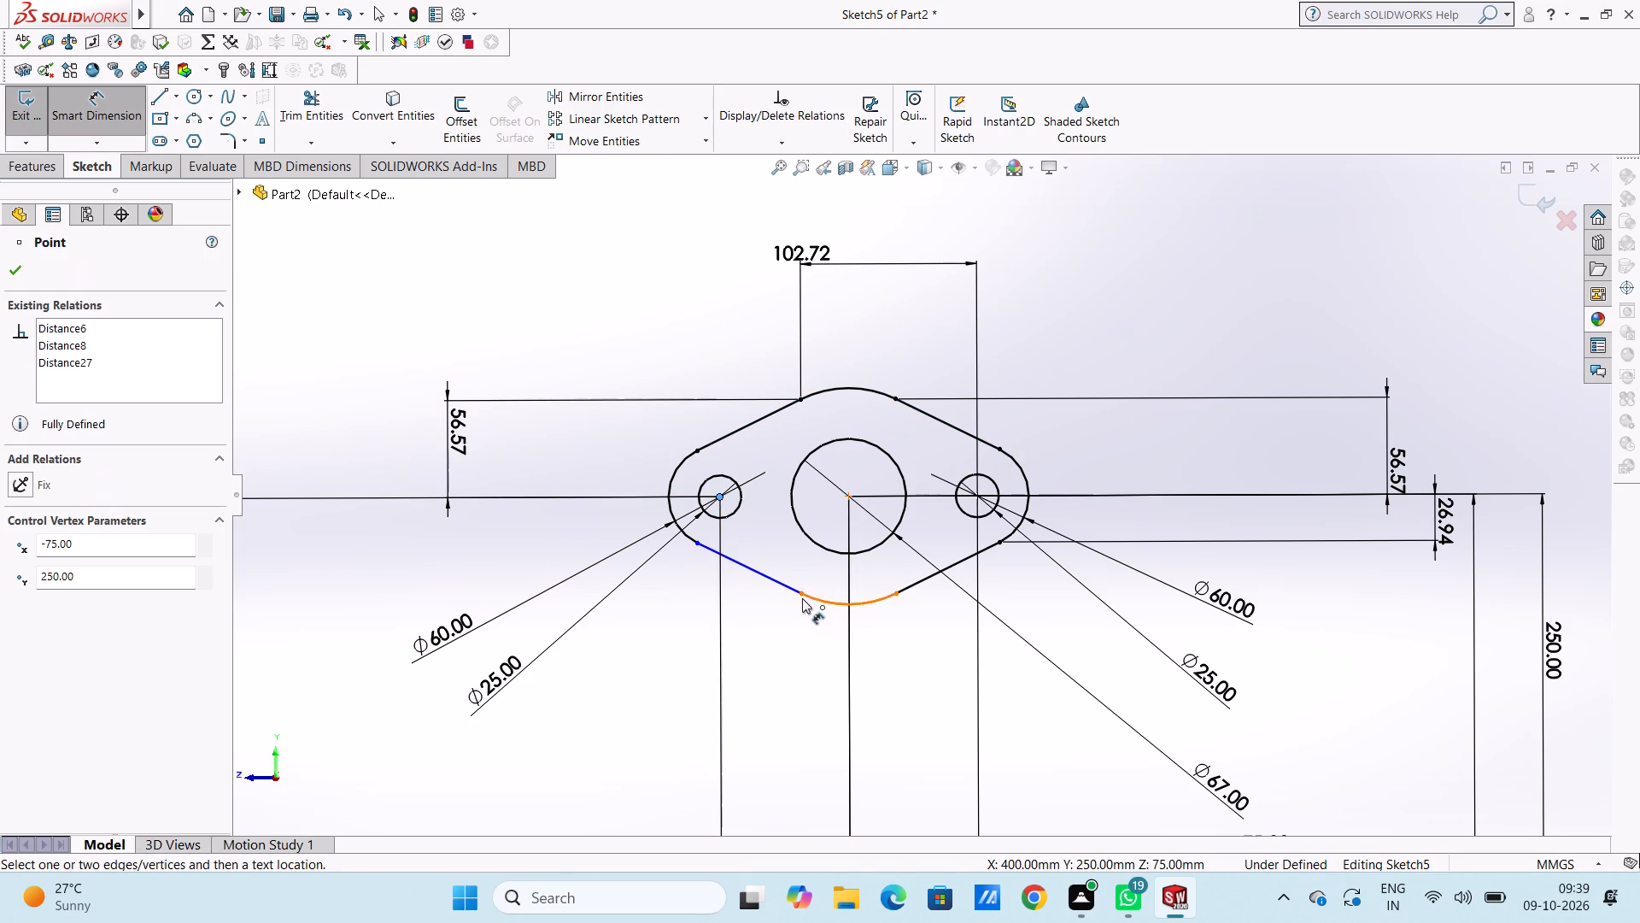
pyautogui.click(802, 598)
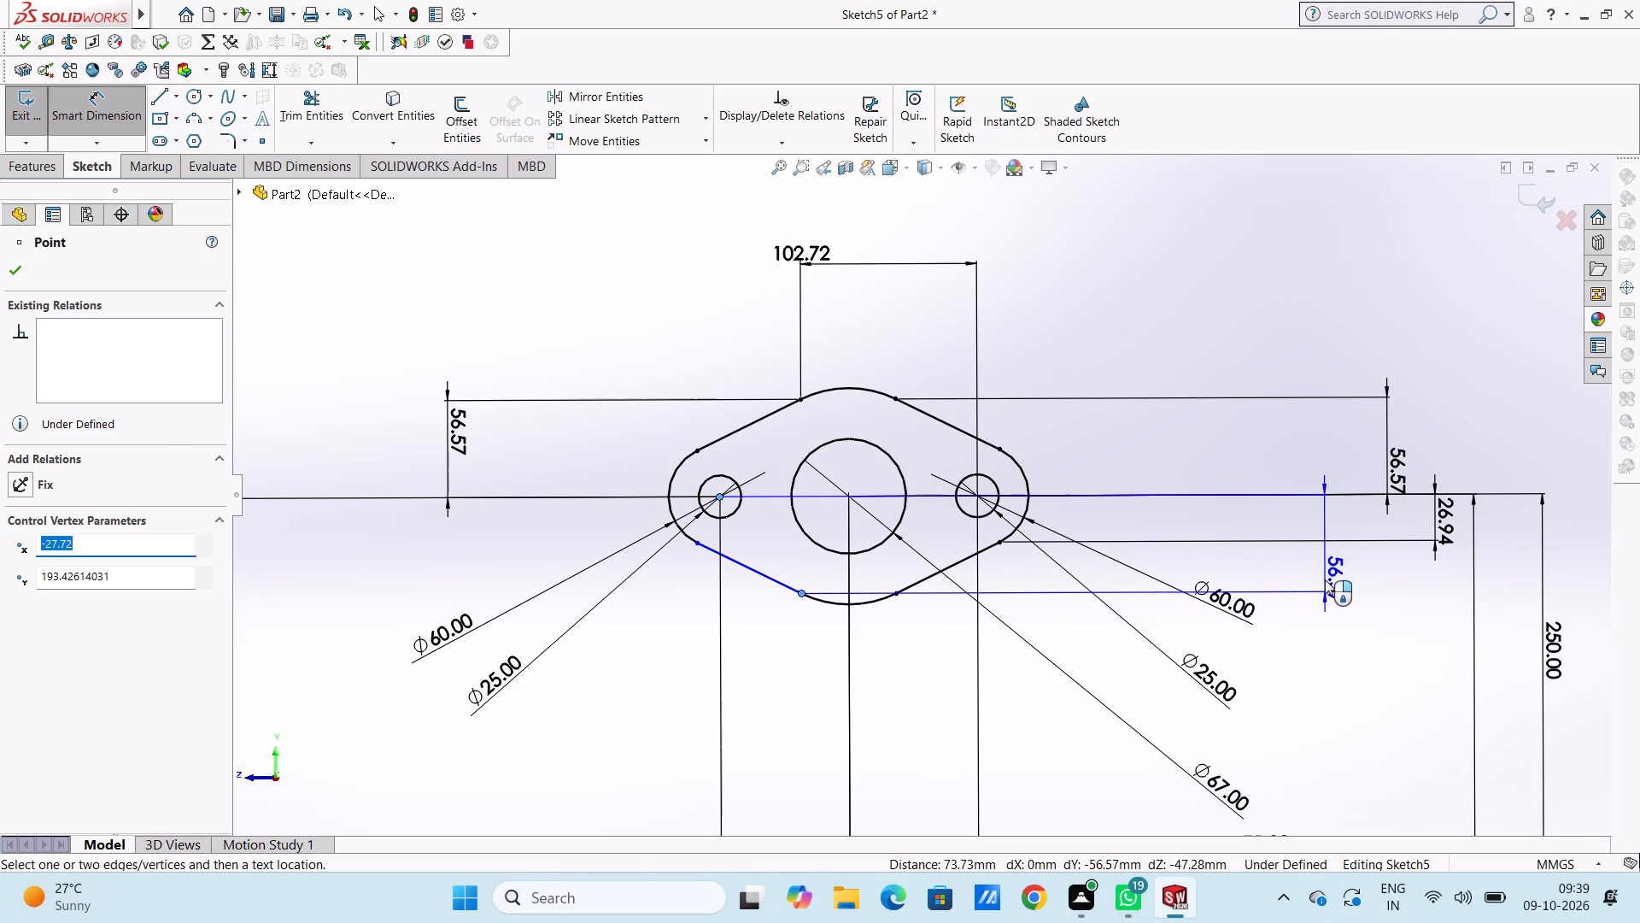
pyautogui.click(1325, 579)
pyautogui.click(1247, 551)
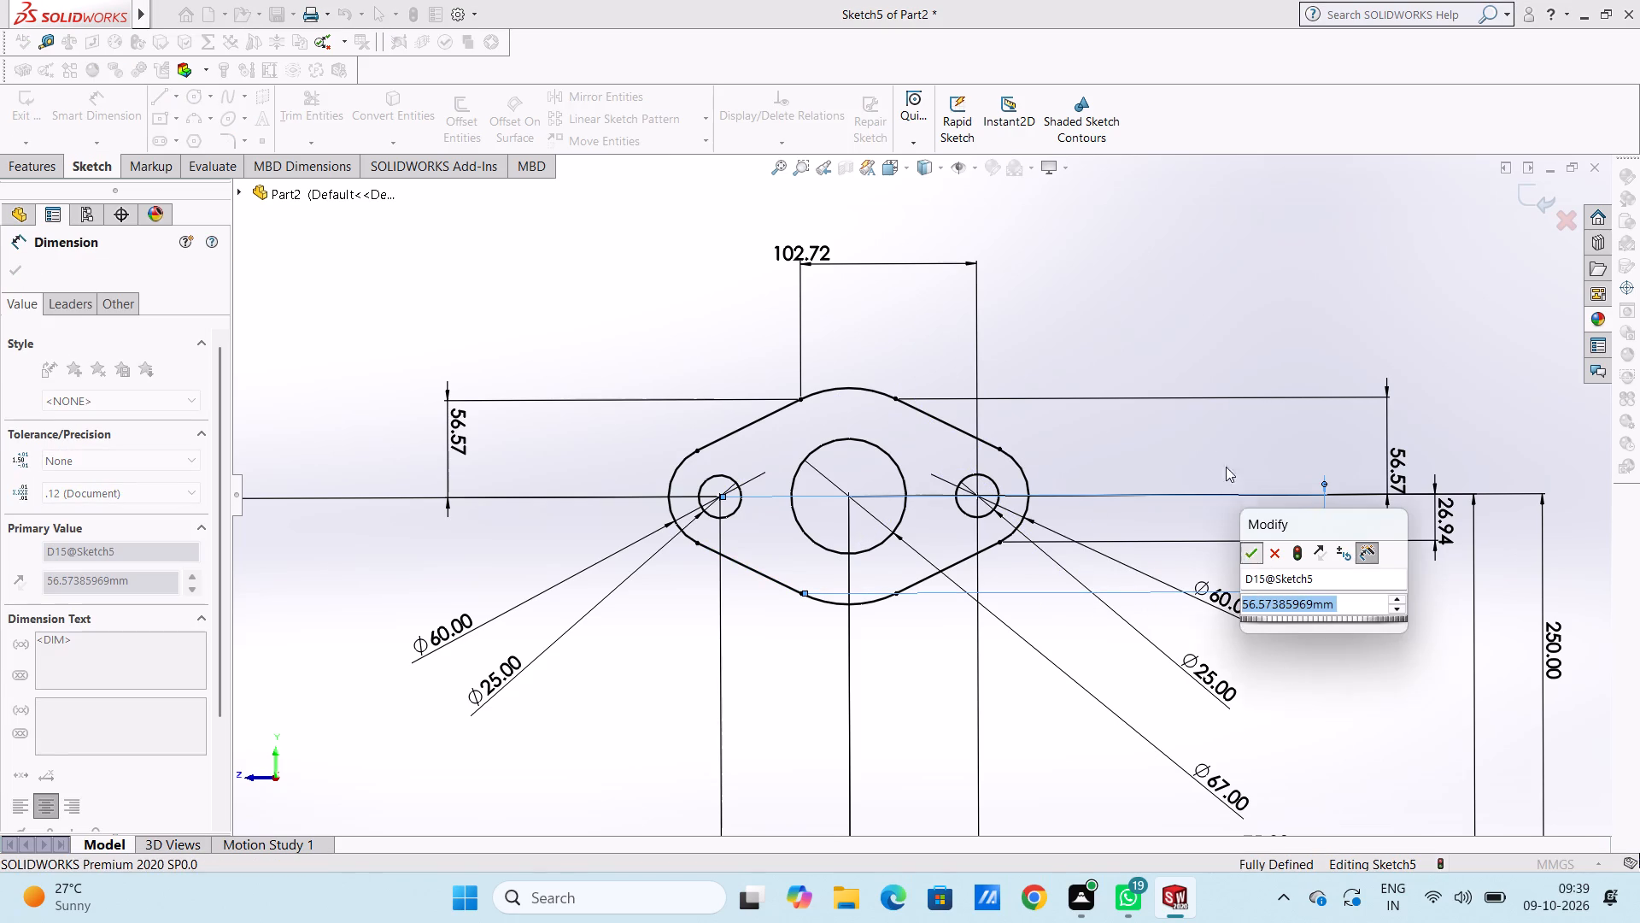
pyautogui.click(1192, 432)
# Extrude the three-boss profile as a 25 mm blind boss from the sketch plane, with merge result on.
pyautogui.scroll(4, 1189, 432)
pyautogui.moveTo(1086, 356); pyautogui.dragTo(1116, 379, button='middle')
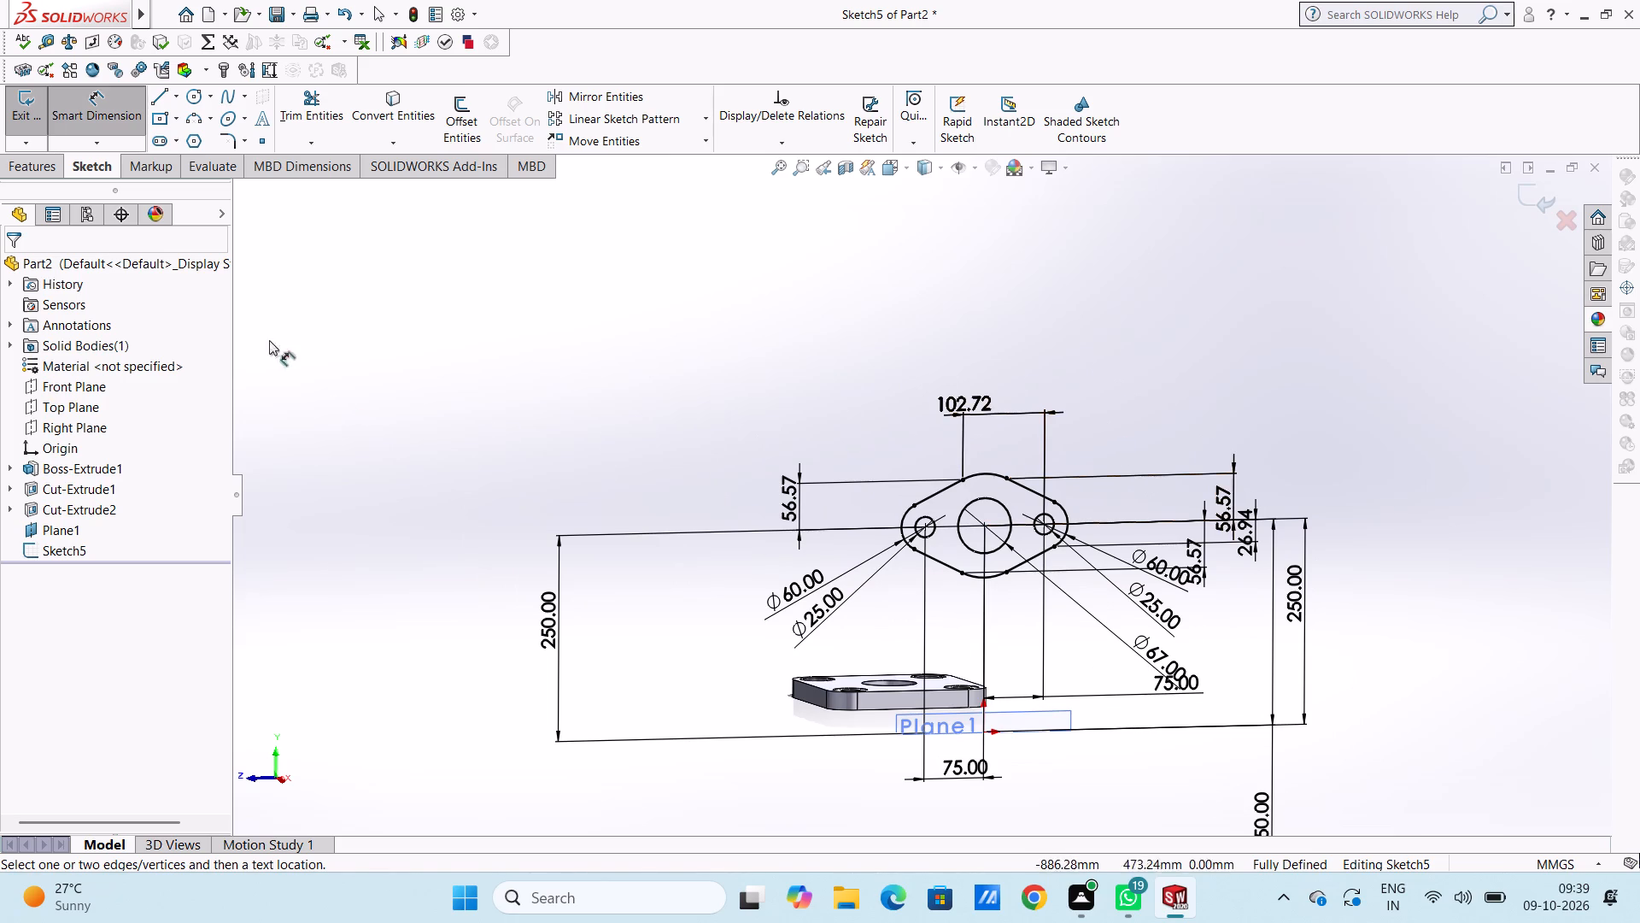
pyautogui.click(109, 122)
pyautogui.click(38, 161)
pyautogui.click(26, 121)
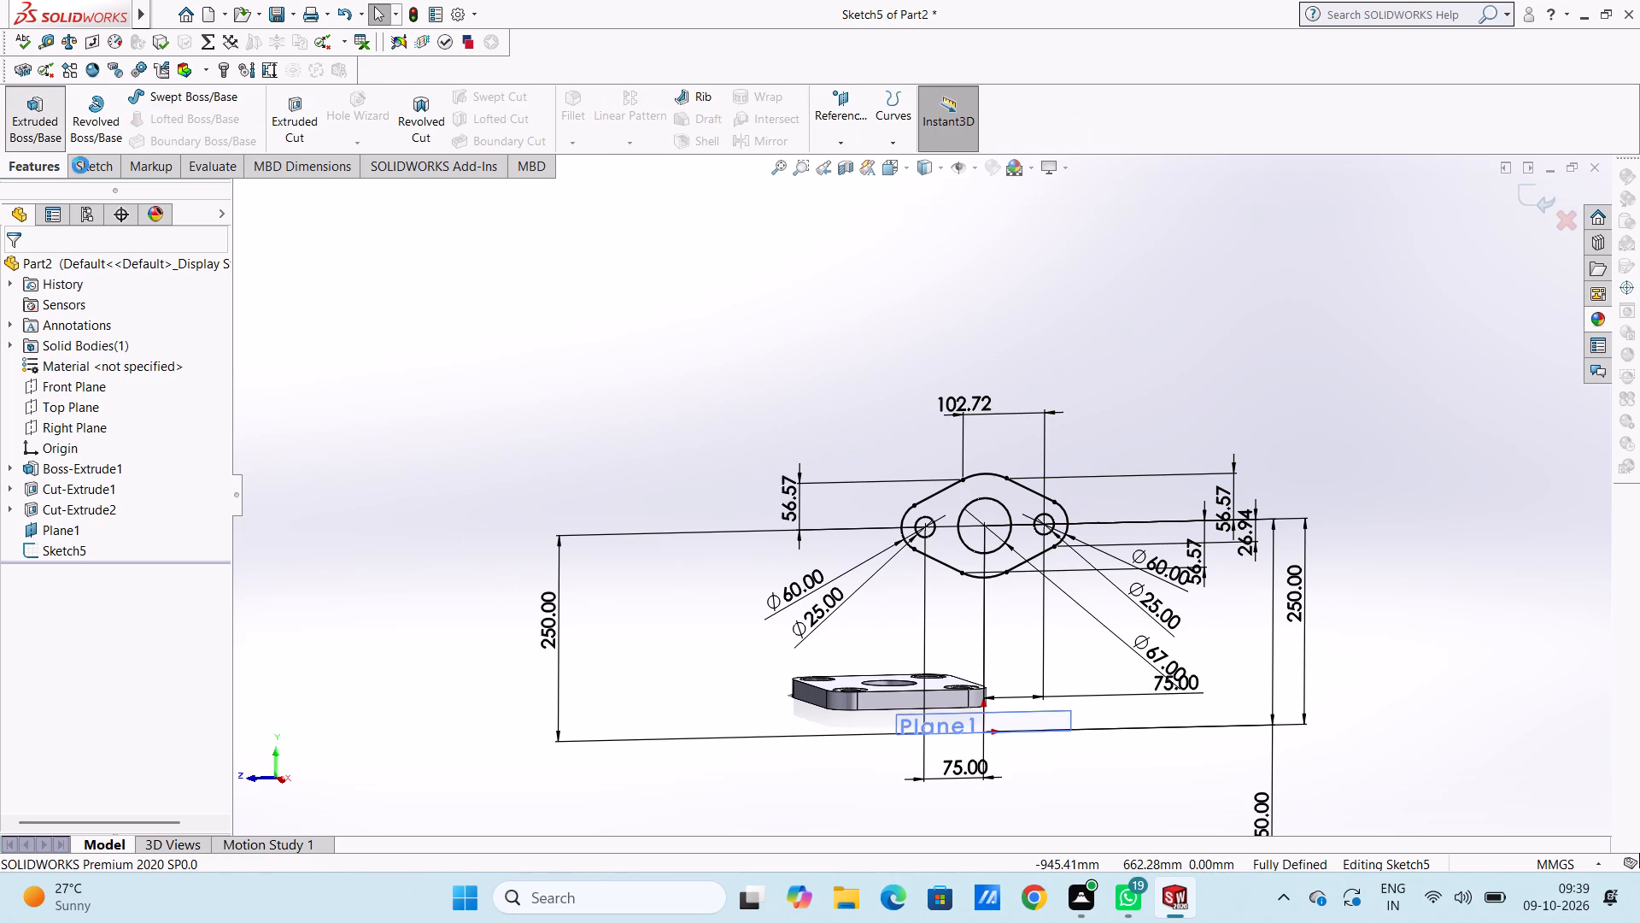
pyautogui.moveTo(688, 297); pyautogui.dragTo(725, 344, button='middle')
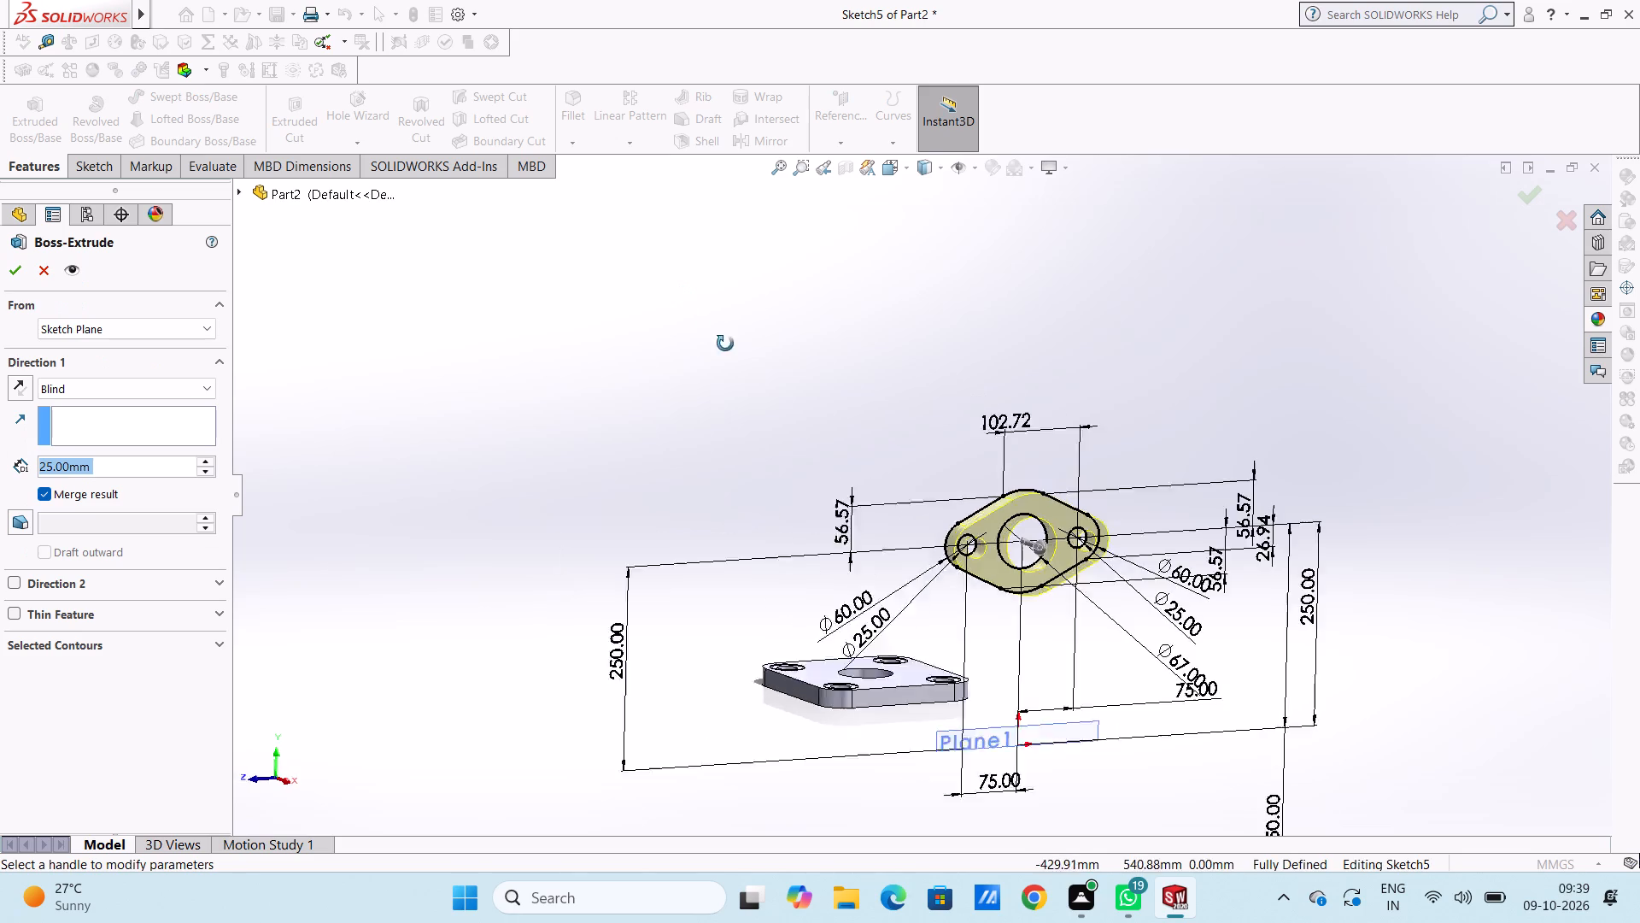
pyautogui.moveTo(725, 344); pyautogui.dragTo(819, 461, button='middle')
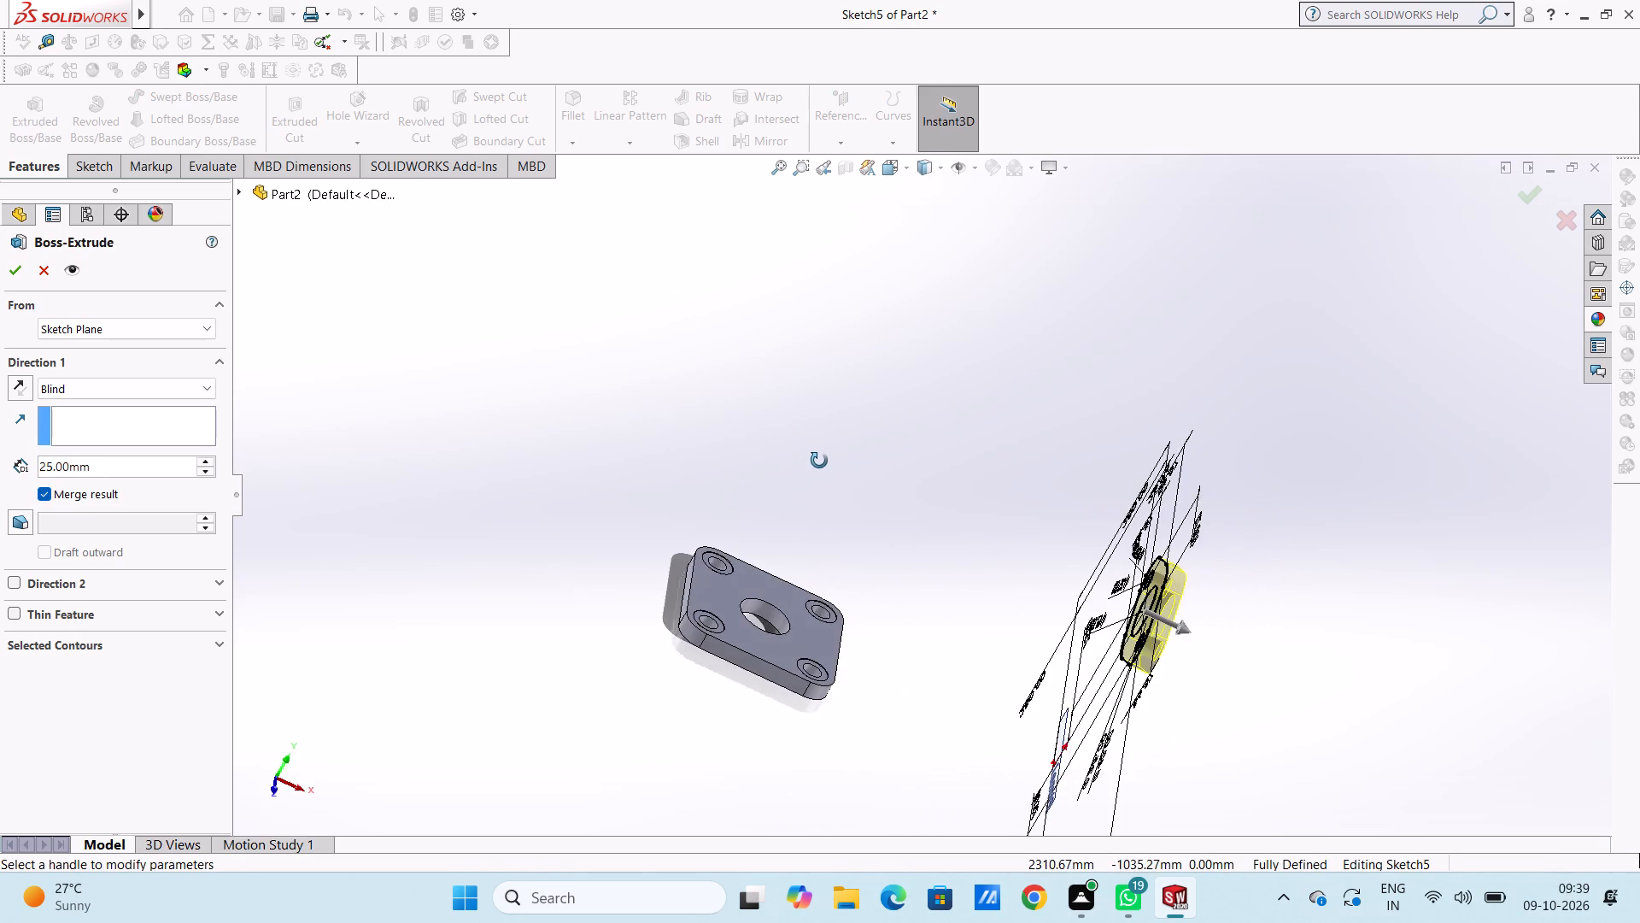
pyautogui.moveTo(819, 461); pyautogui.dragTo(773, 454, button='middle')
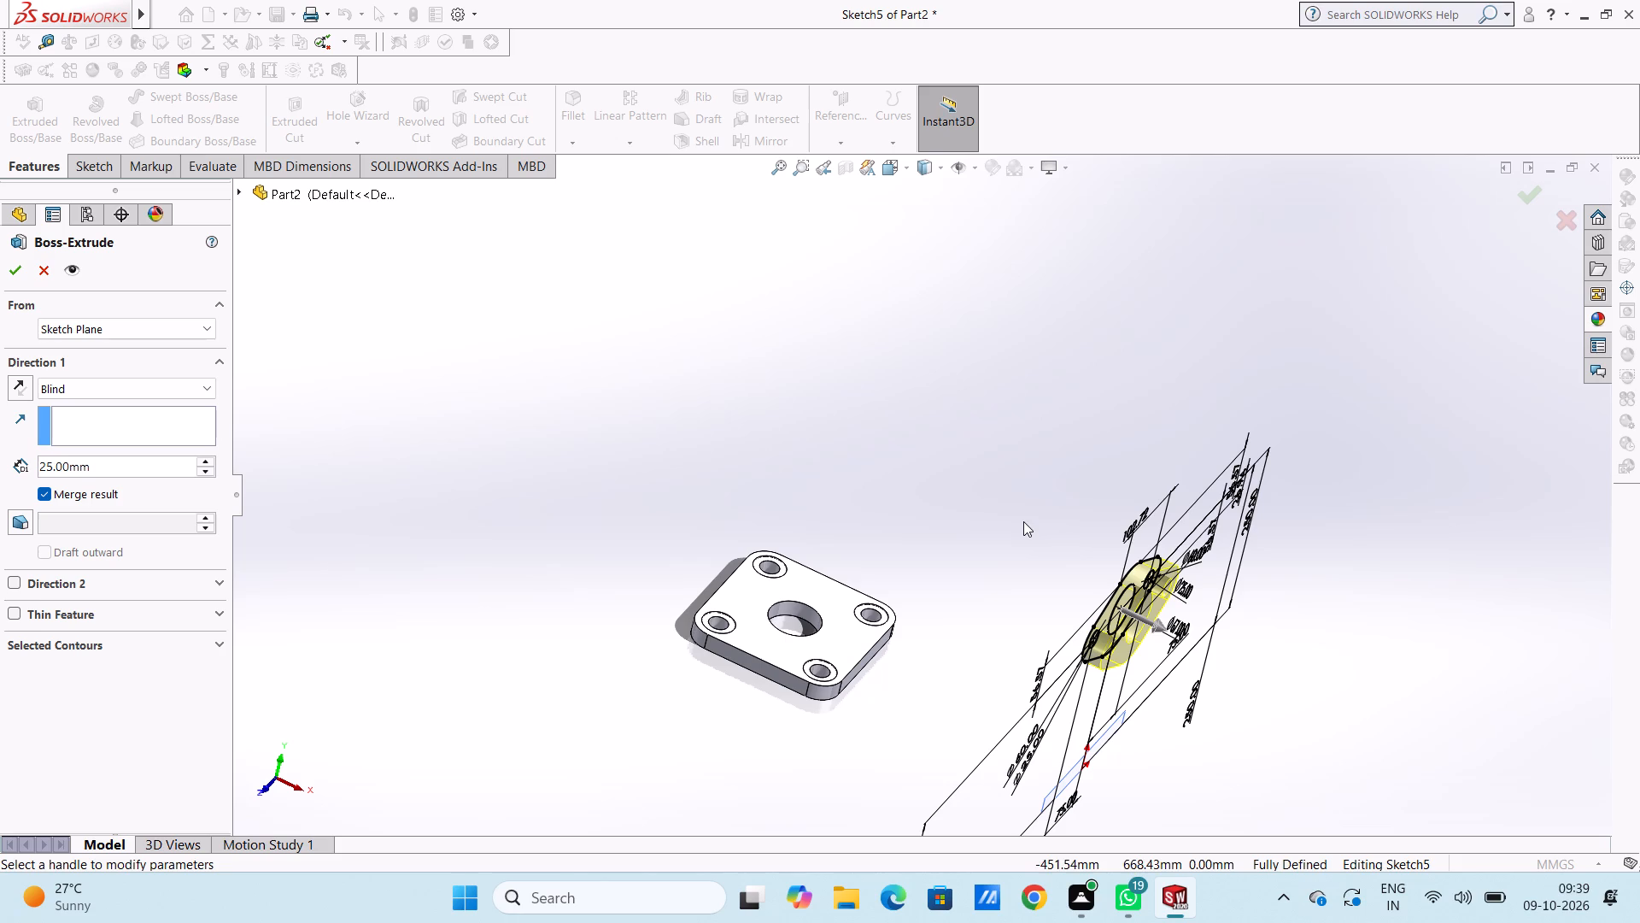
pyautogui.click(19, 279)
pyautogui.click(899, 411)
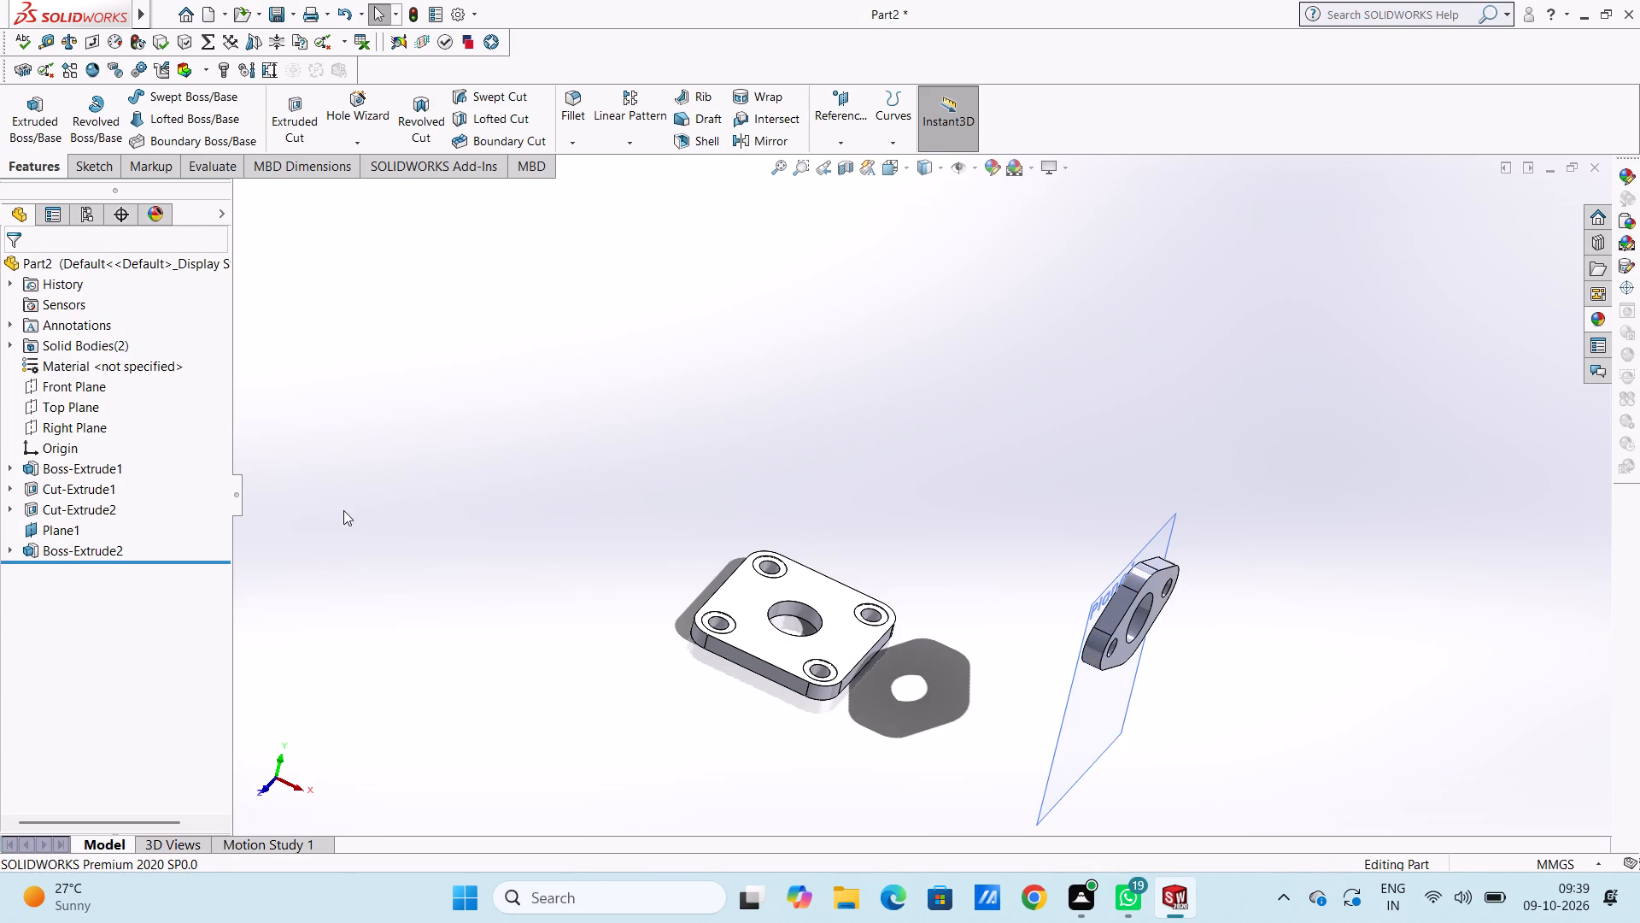
# Hide the offset reference plane Plane1.
pyautogui.click(81, 532)
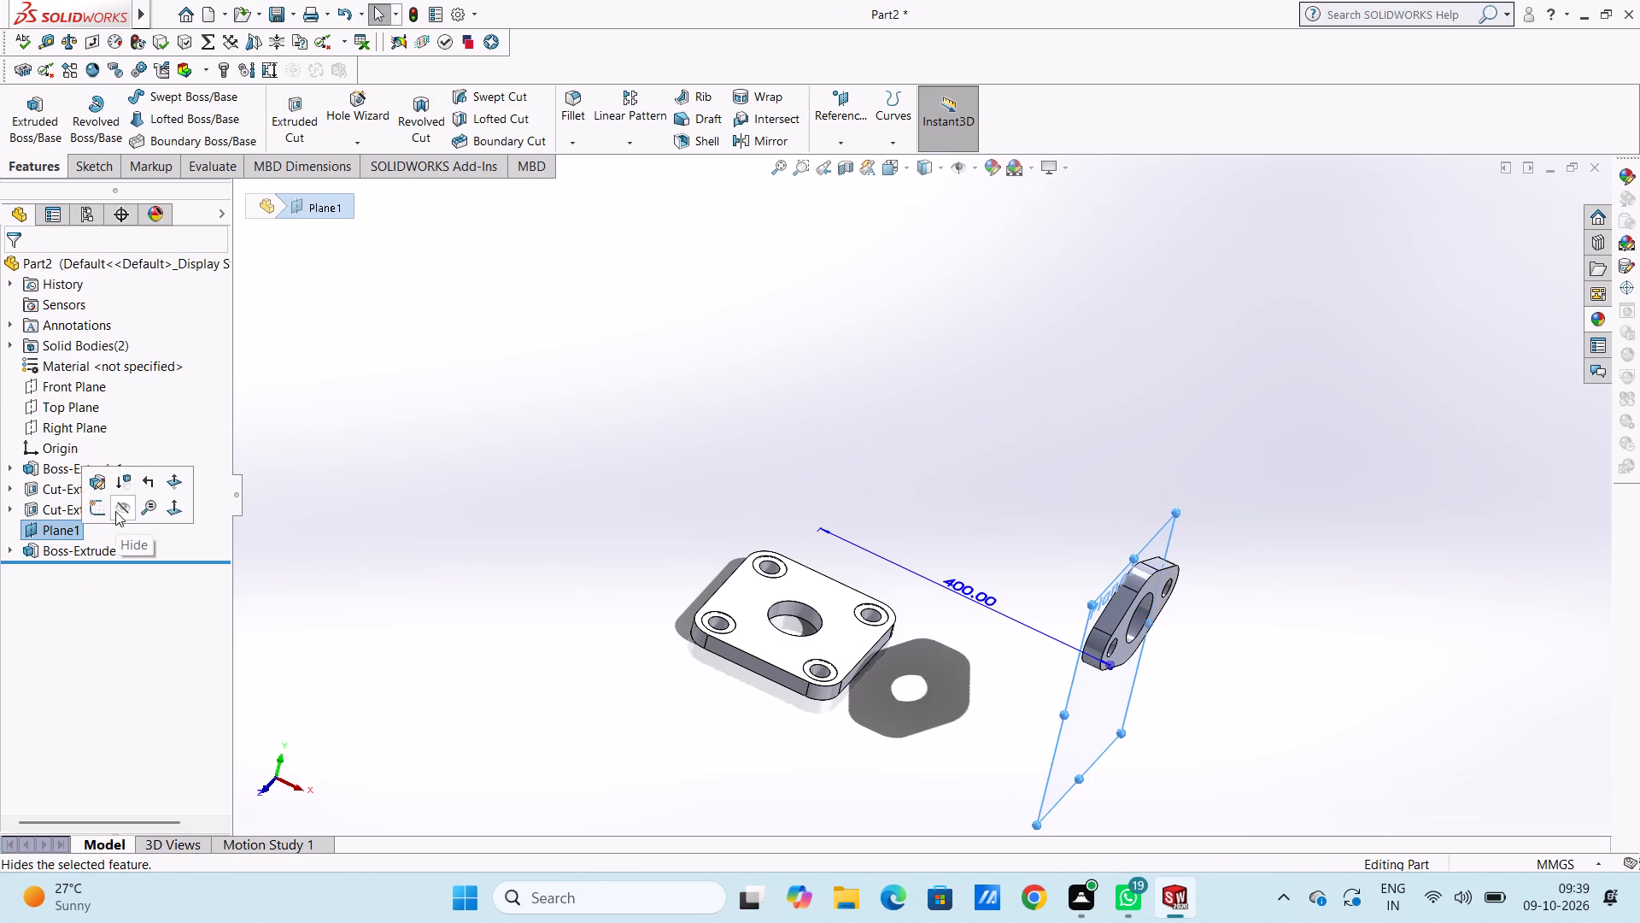
pyautogui.click(116, 509)
pyautogui.click(636, 466)
# Examine the square plate and the three-boss flange from several angles, ending in the isometric view.
pyautogui.moveTo(1141, 489); pyautogui.dragTo(1127, 387, button='middle')
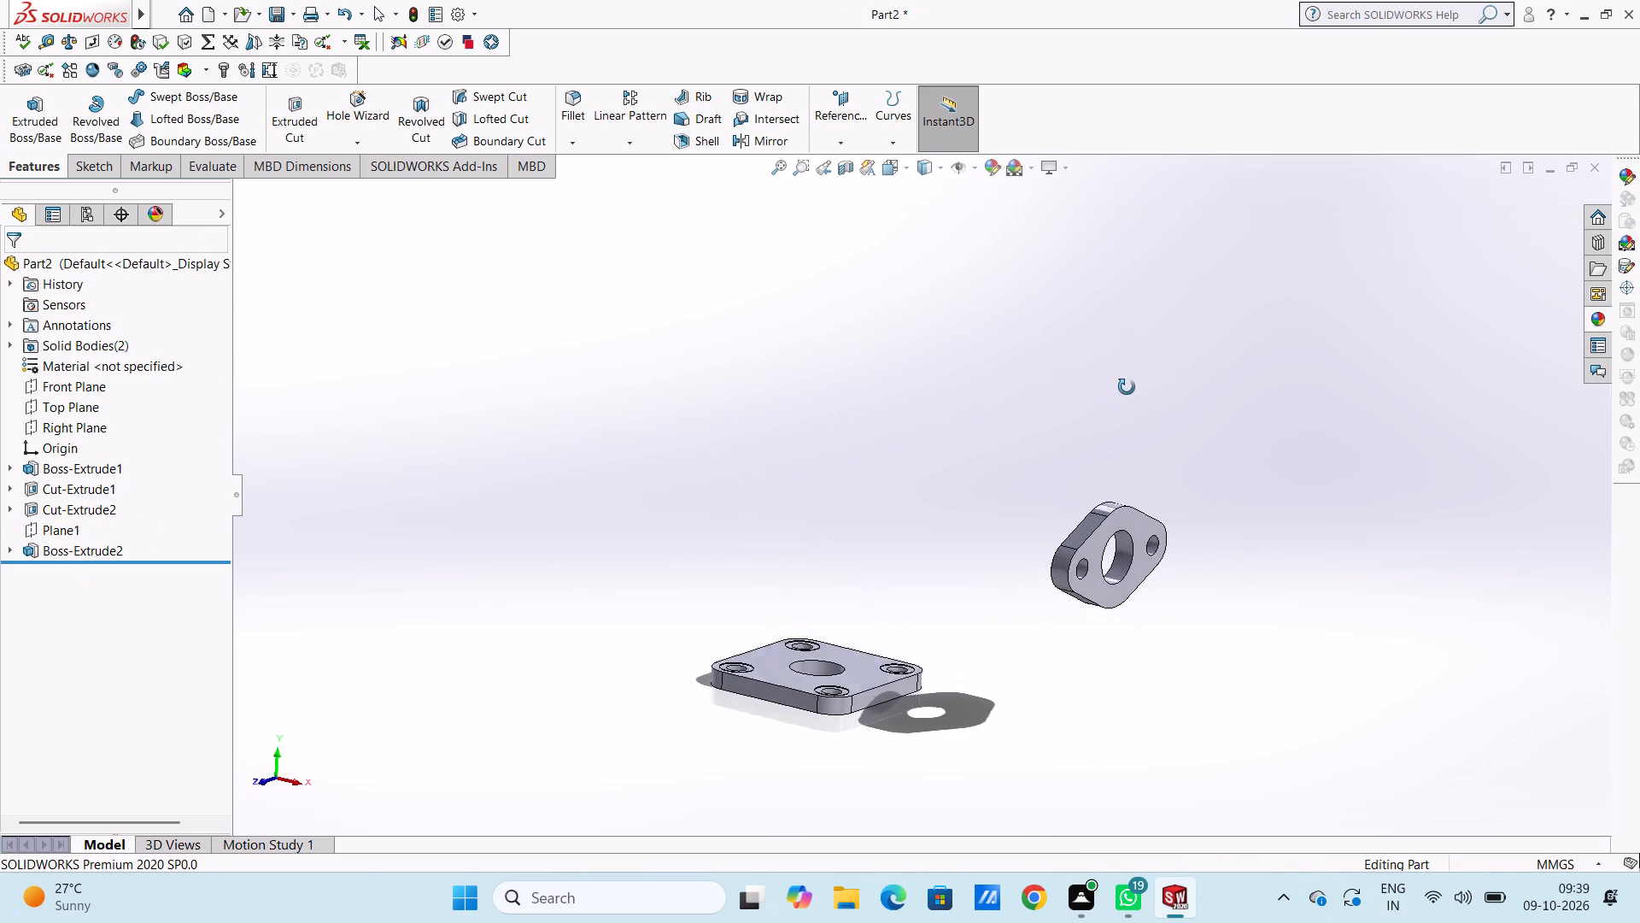
pyautogui.moveTo(1127, 387); pyautogui.dragTo(1114, 475, button='middle')
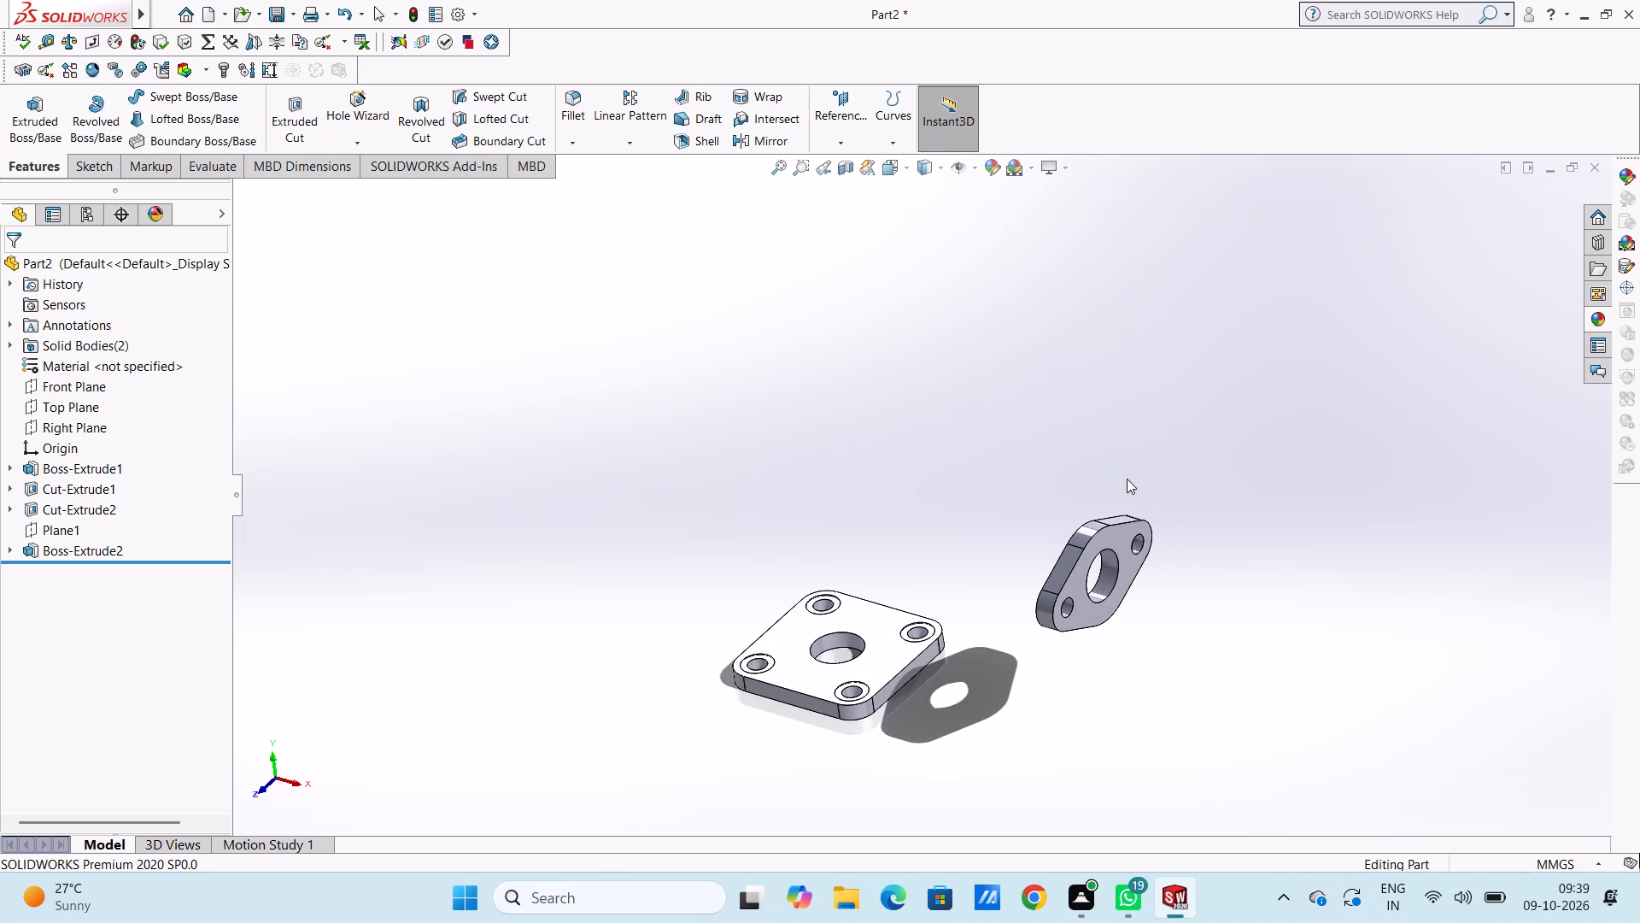
pyautogui.moveTo(1258, 528); pyautogui.dragTo(1224, 473, button='middle')
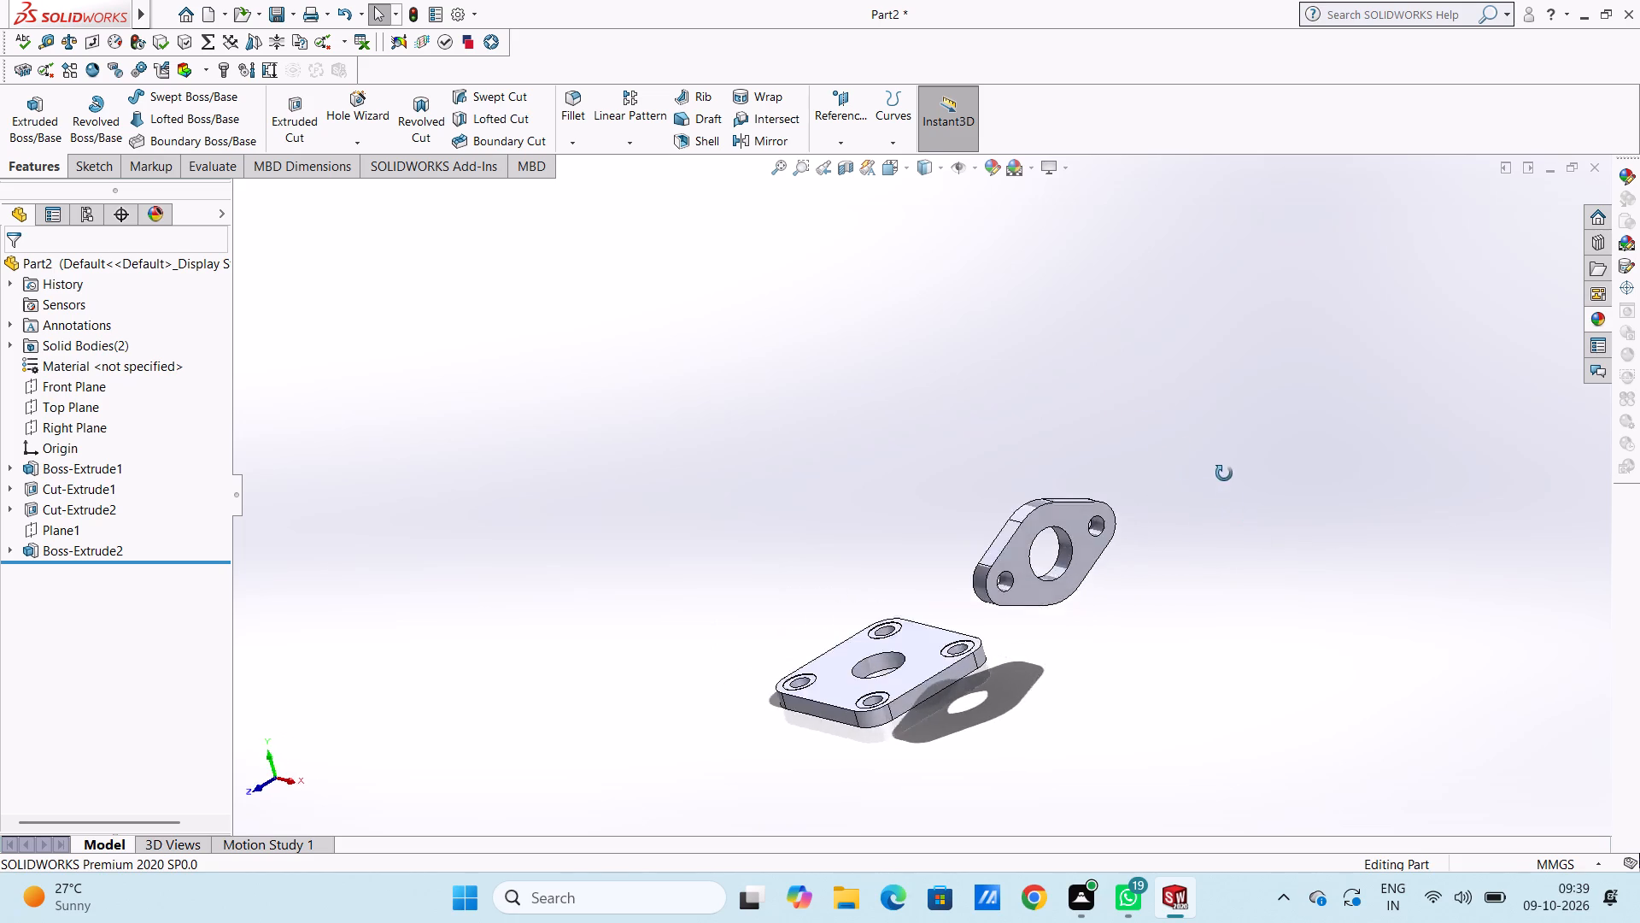
pyautogui.moveTo(1224, 473); pyautogui.dragTo(1306, 553, button='middle')
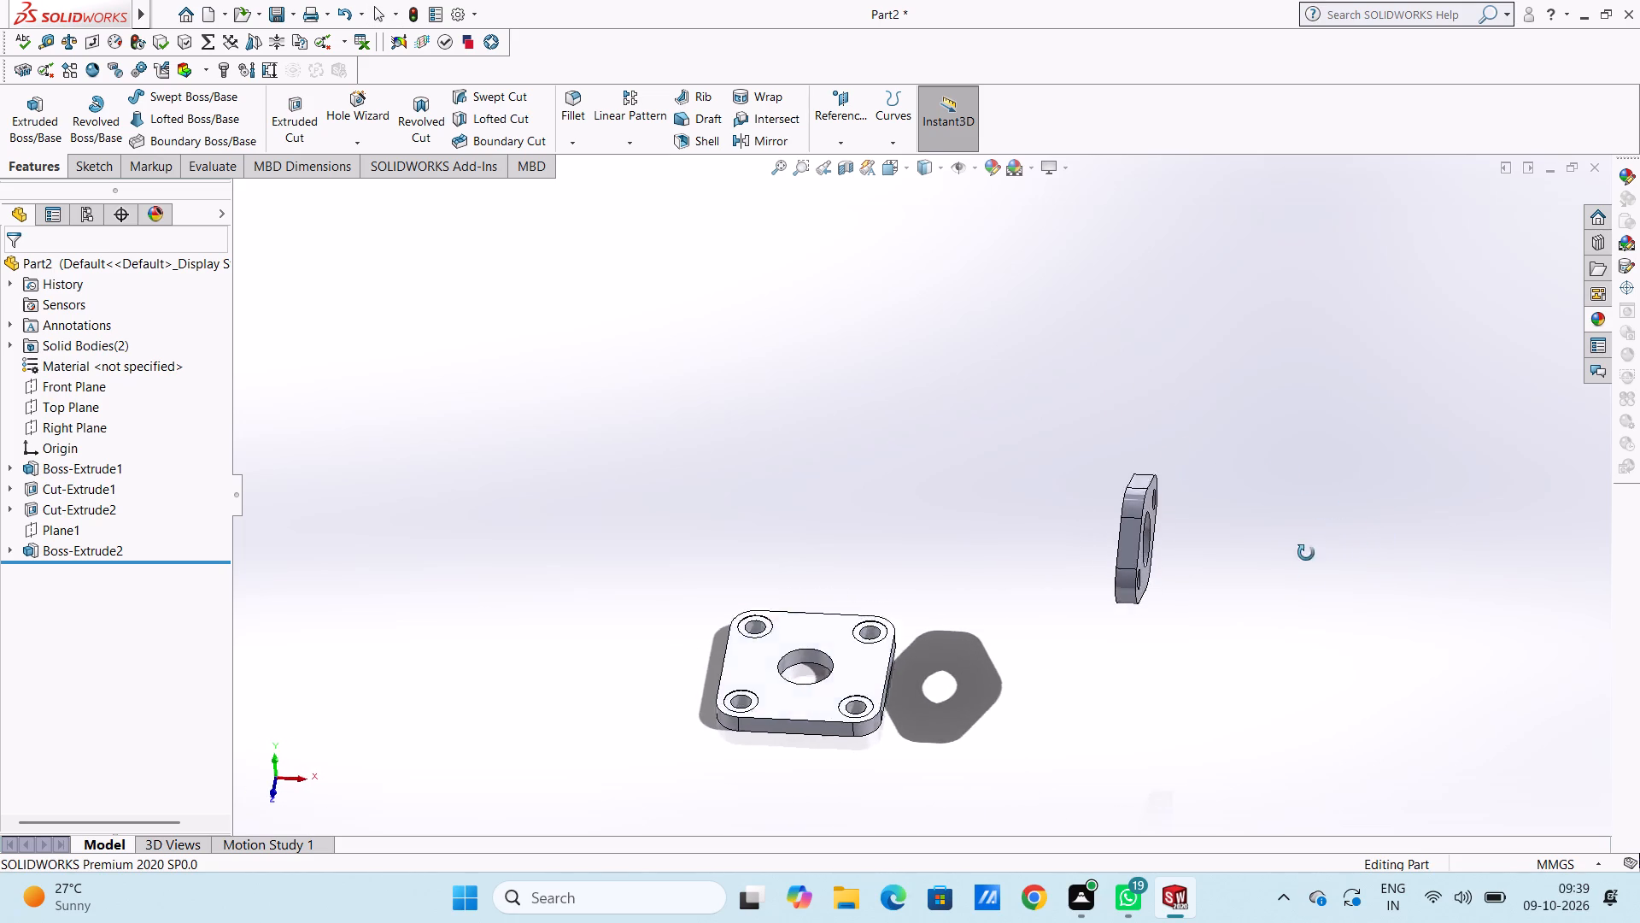
pyautogui.moveTo(1306, 553); pyautogui.dragTo(1329, 681, button='middle')
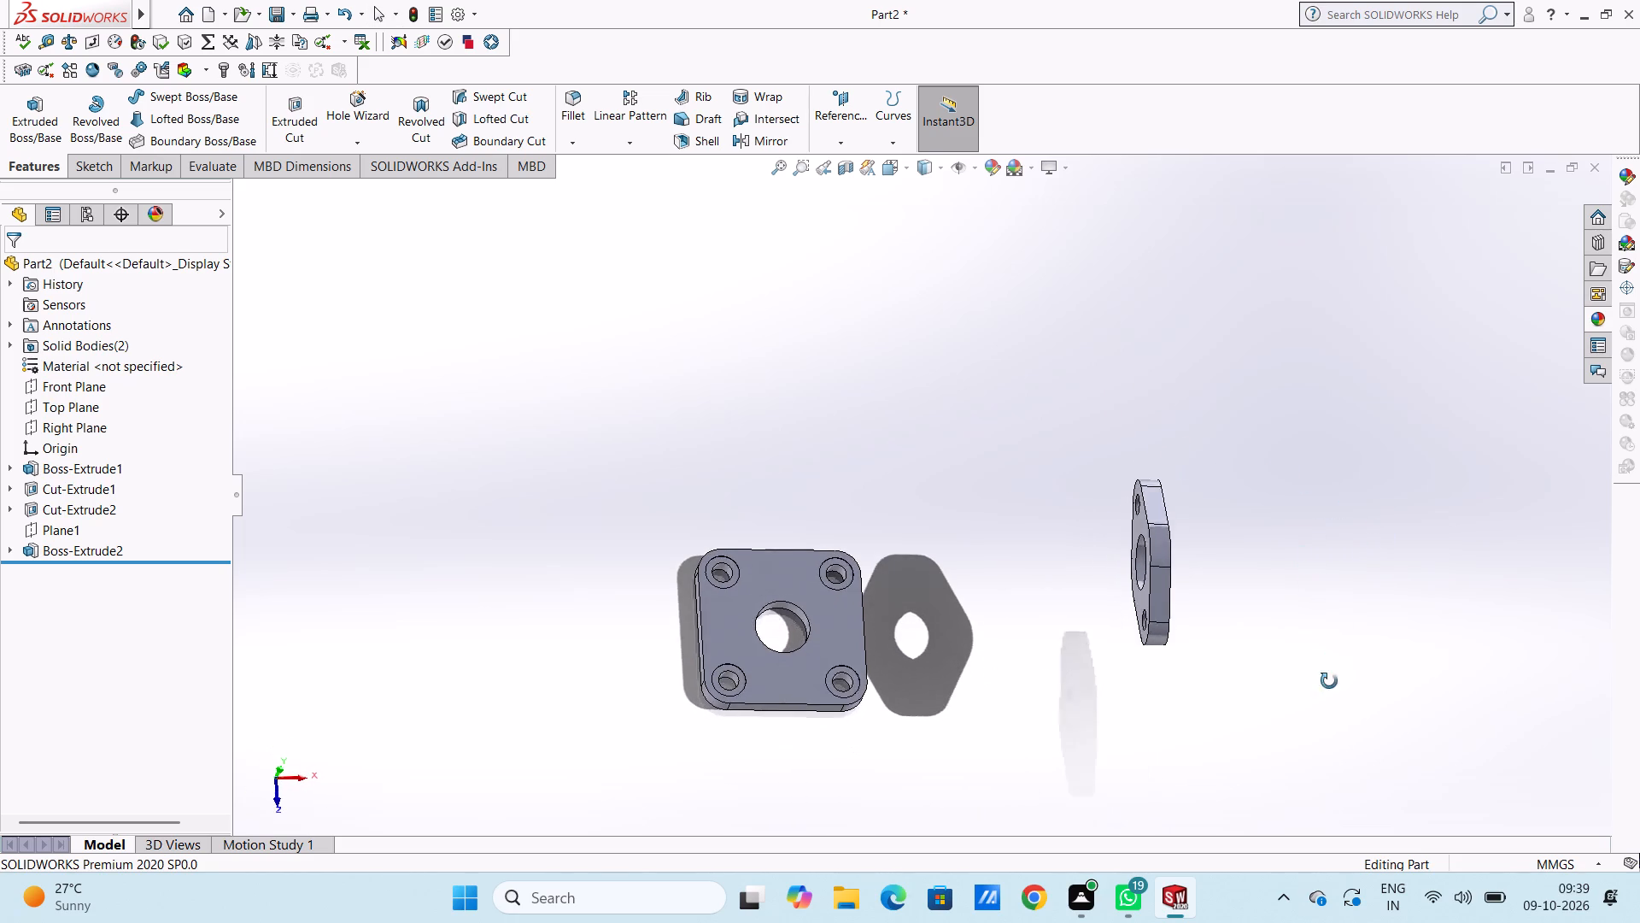
pyautogui.moveTo(1329, 681); pyautogui.dragTo(1328, 682, button='middle')
pyautogui.moveTo(1331, 534); pyautogui.dragTo(1321, 608, button='middle')
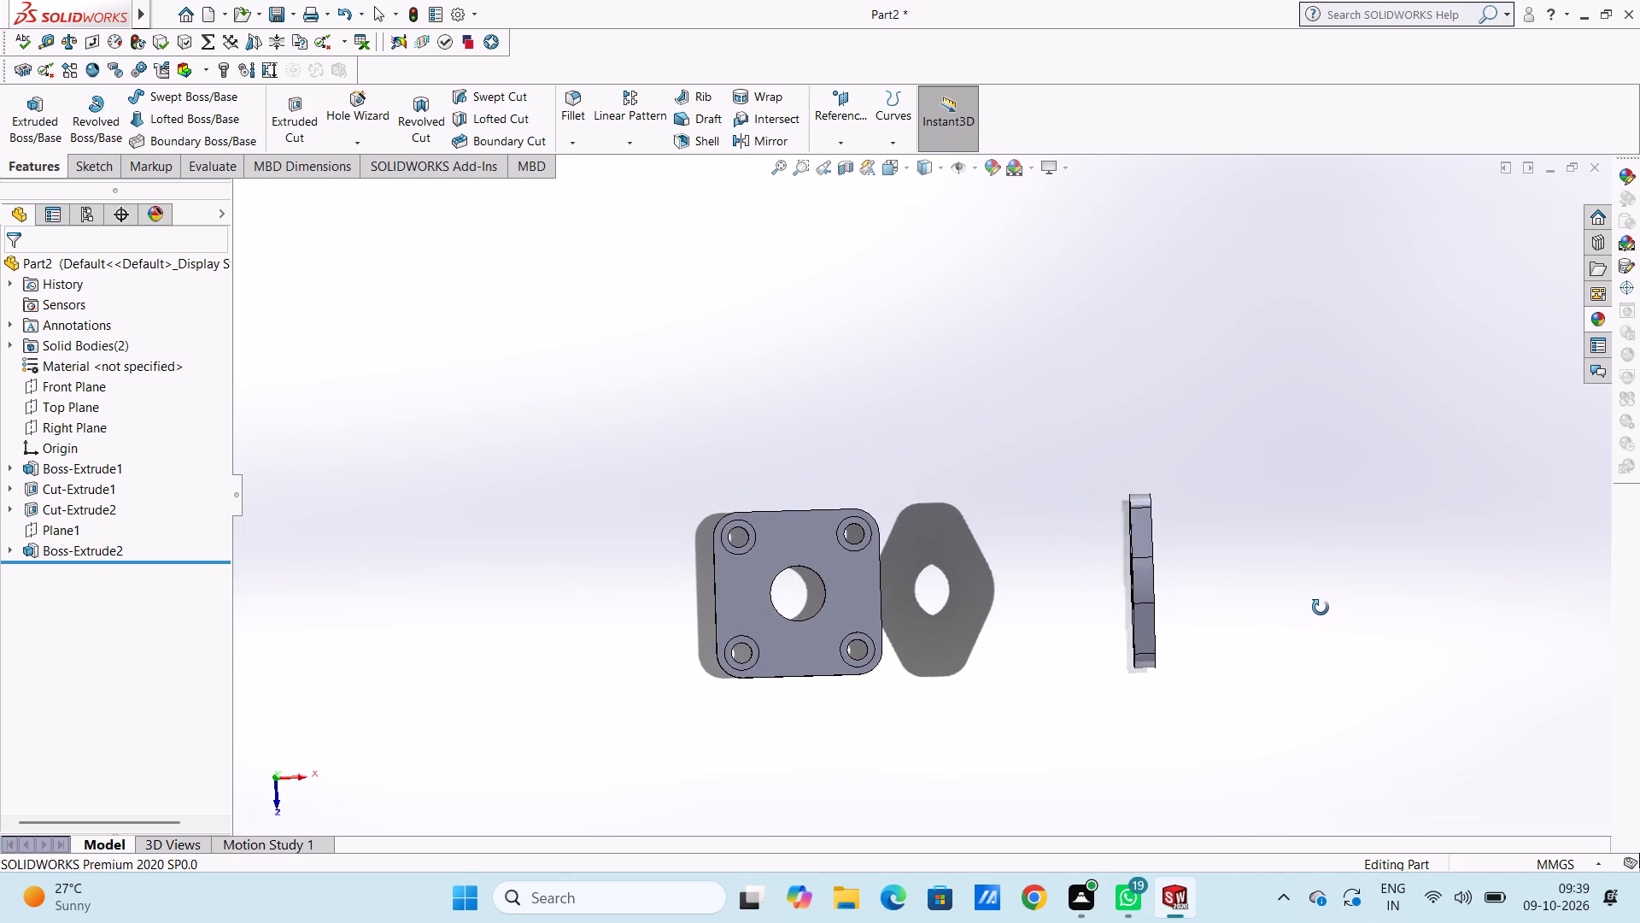
pyautogui.moveTo(1321, 608); pyautogui.dragTo(1316, 540, button='middle')
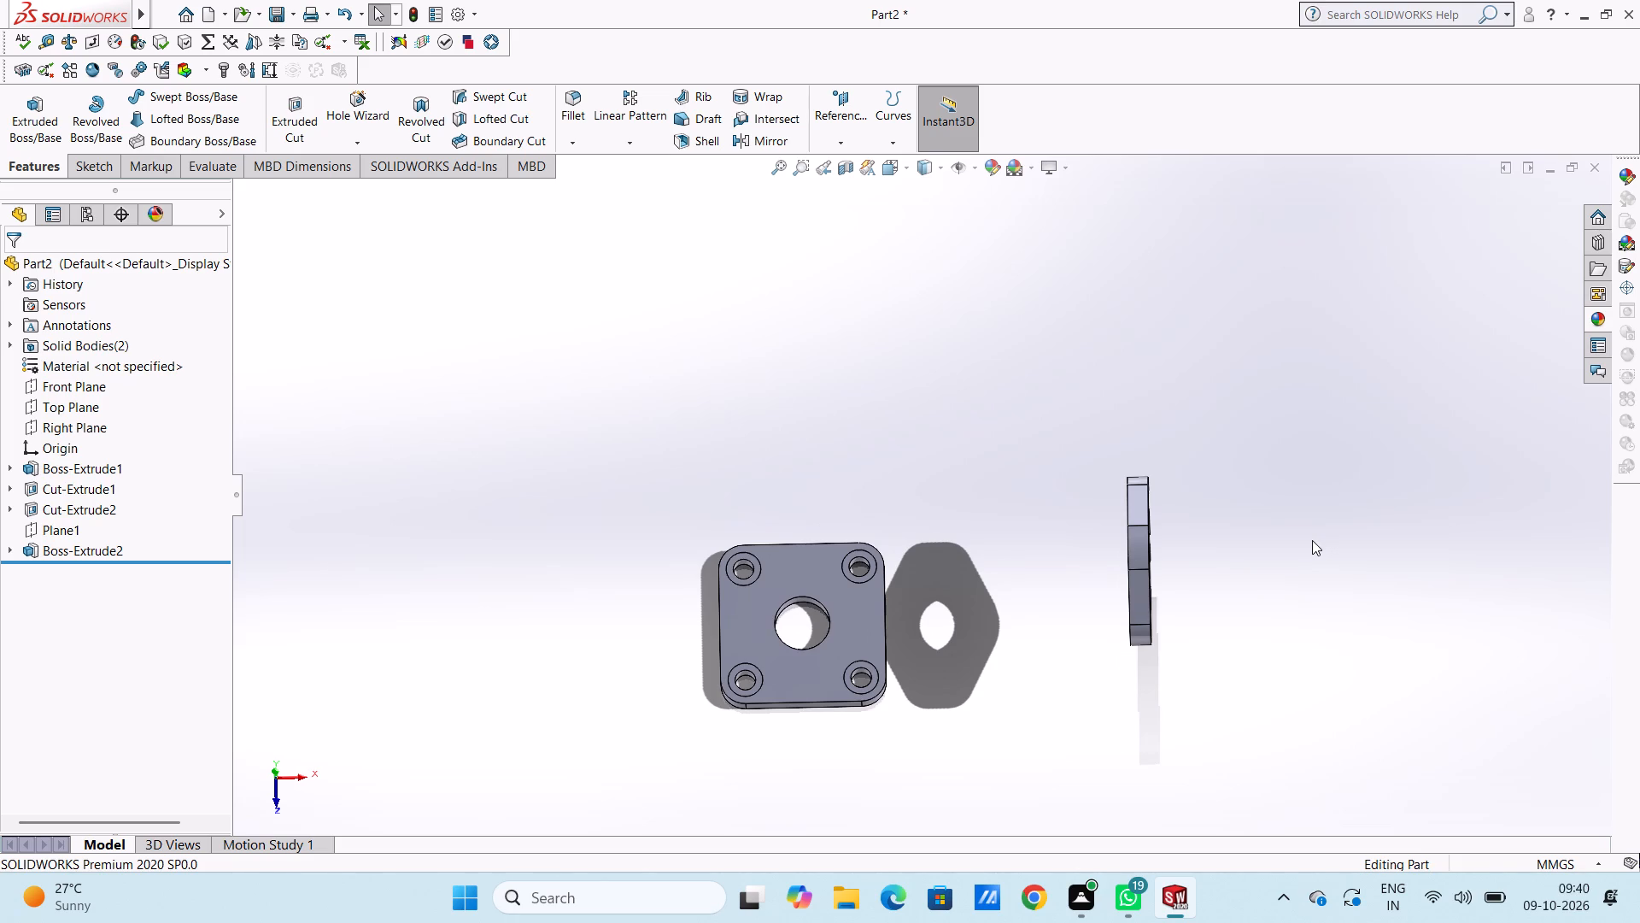
pyautogui.hotkey('ctrl', '7')
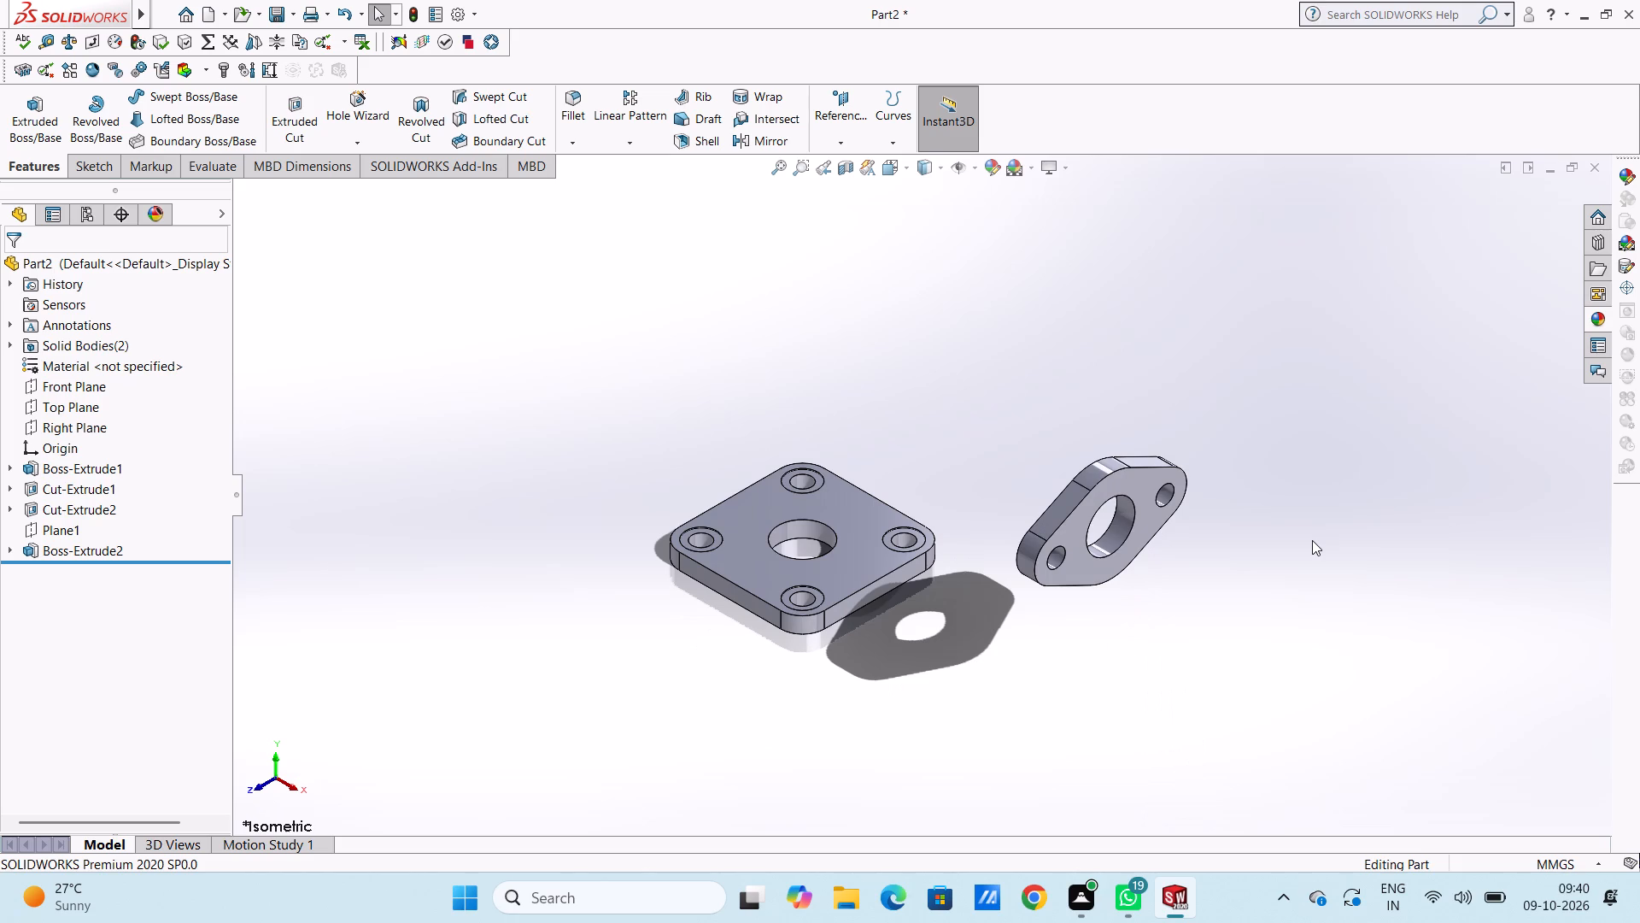
pyautogui.scroll(1, 1219, 570)
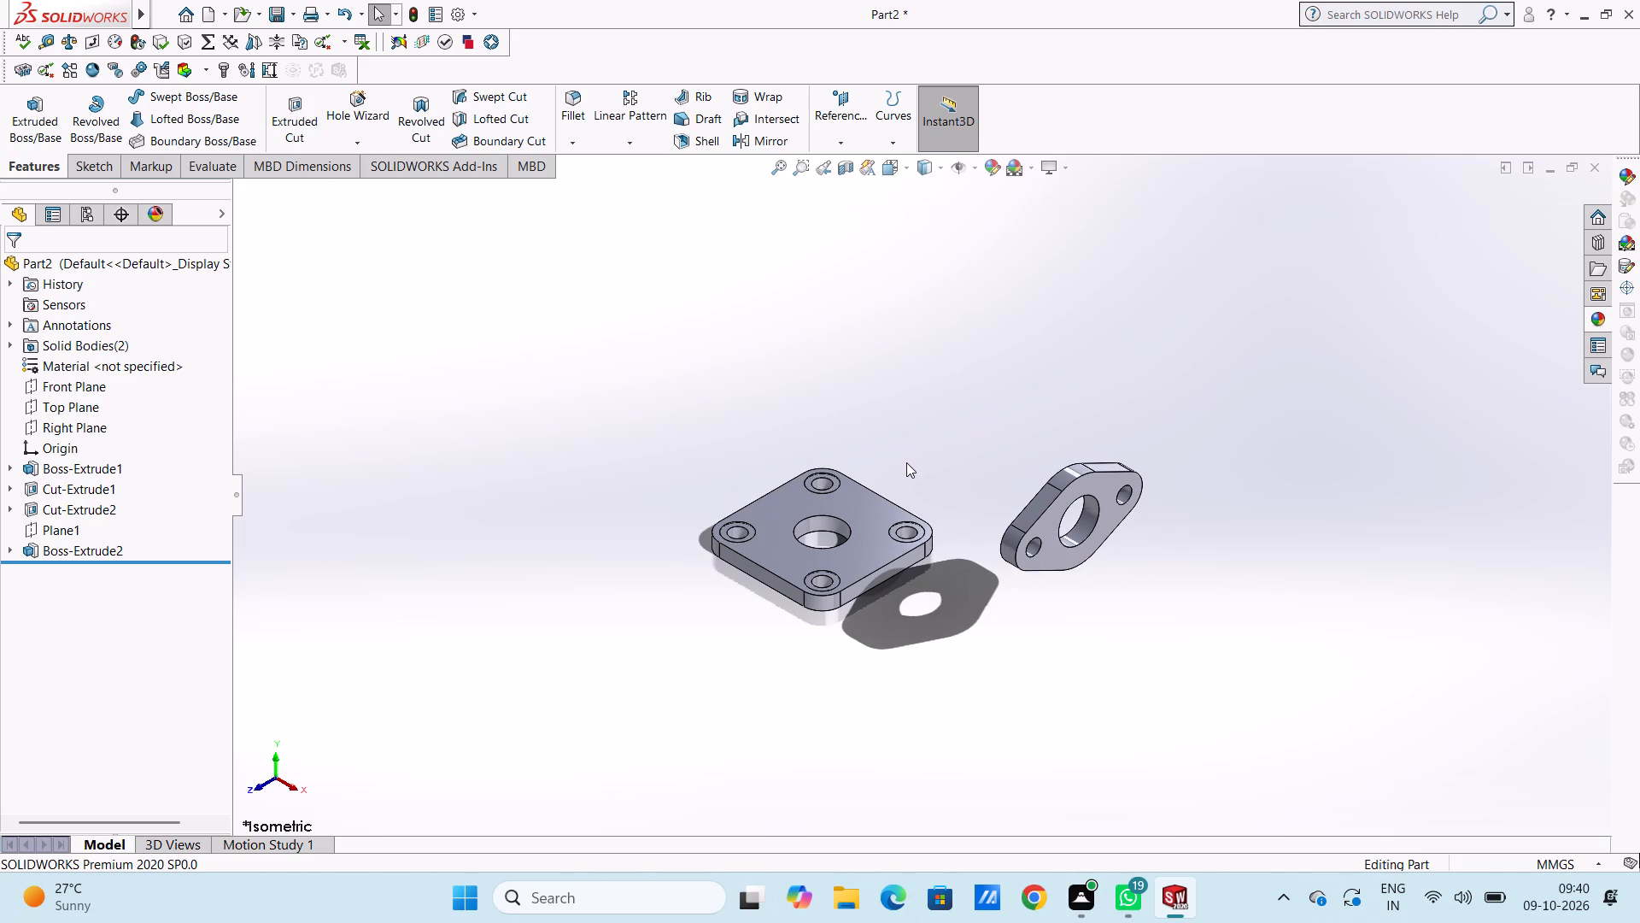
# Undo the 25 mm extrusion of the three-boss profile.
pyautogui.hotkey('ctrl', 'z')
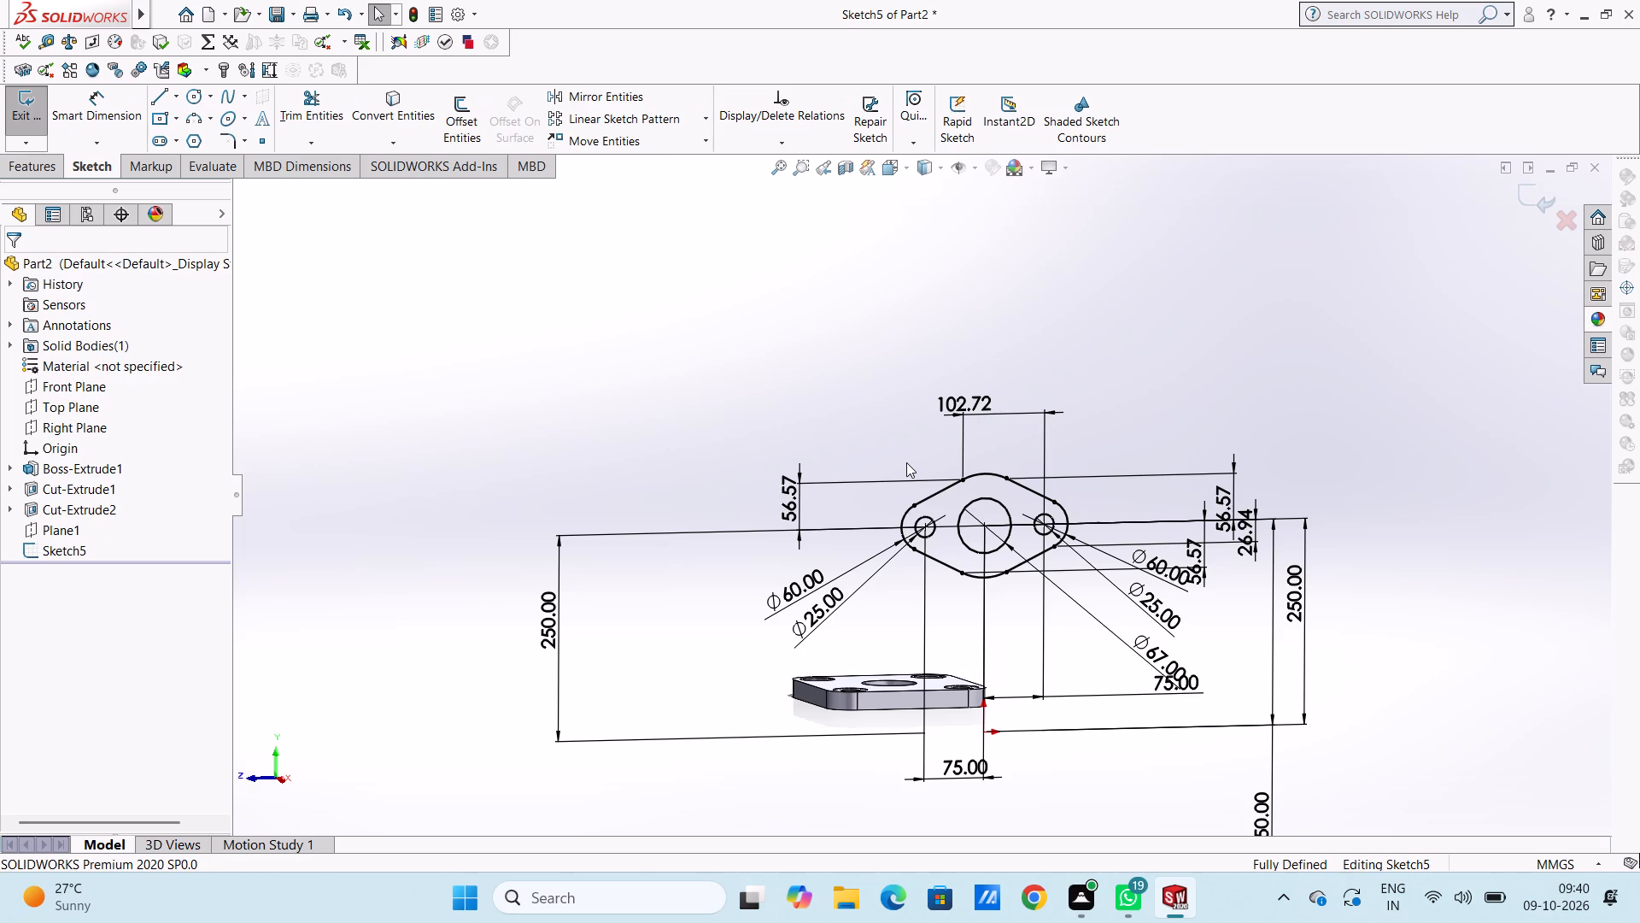
# Undo the tangent-point dimensions of the profile, back to the vertical one at the upper right tangent point.
pyautogui.hotkey('ctrl', '4')
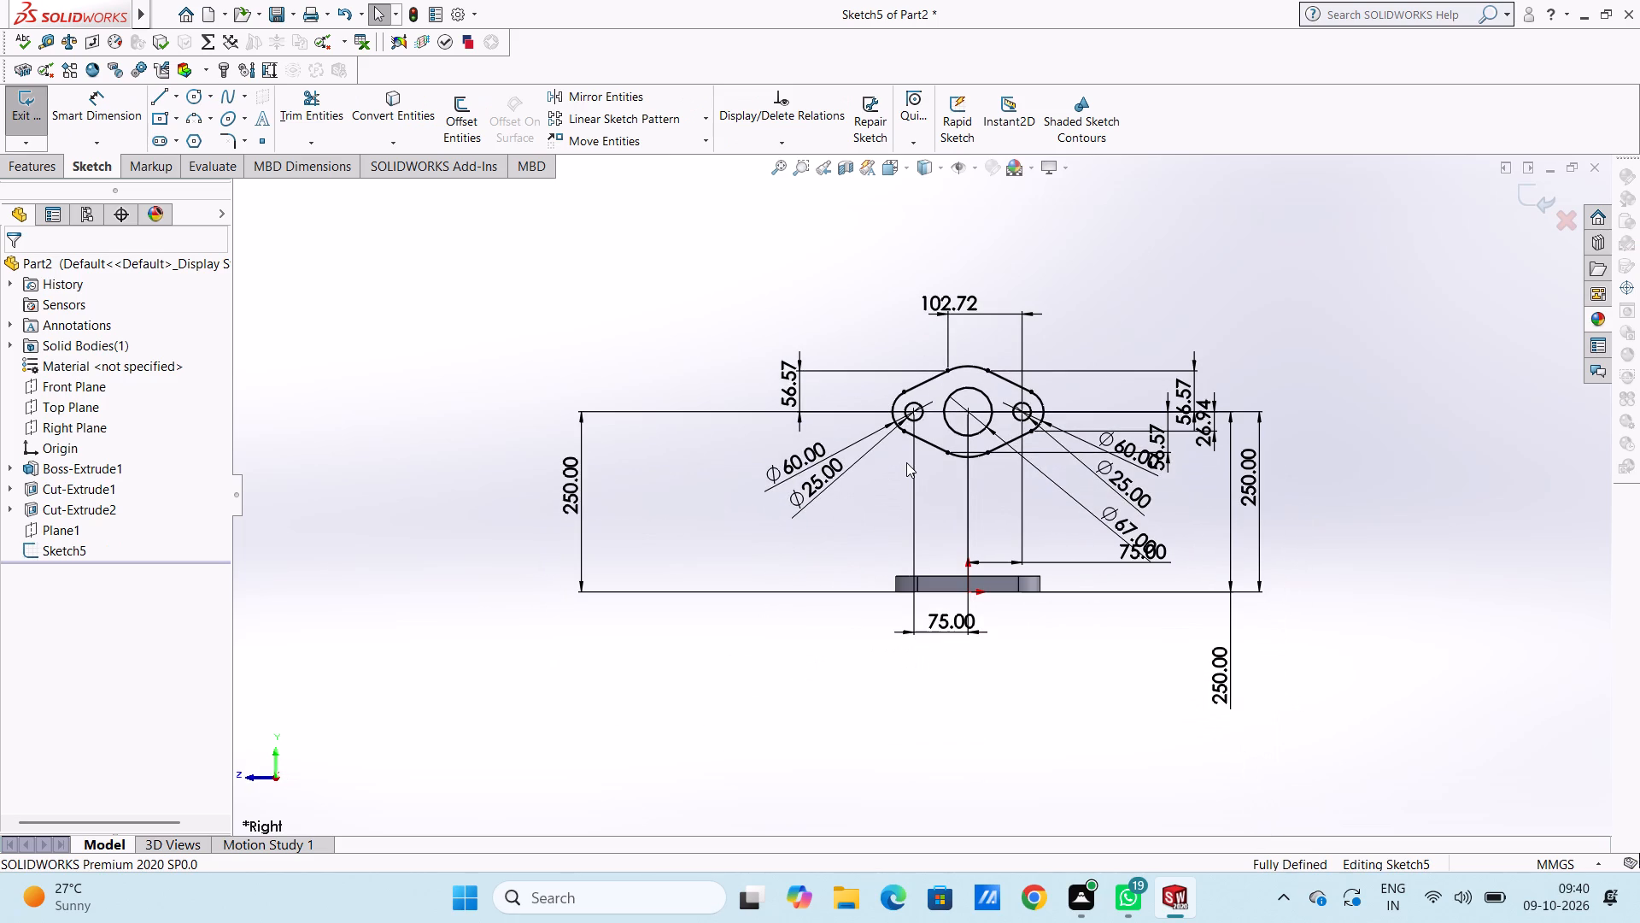
pyautogui.hotkey('ctrl', 'z')
pyautogui.hotkey('ctrl', 'z')
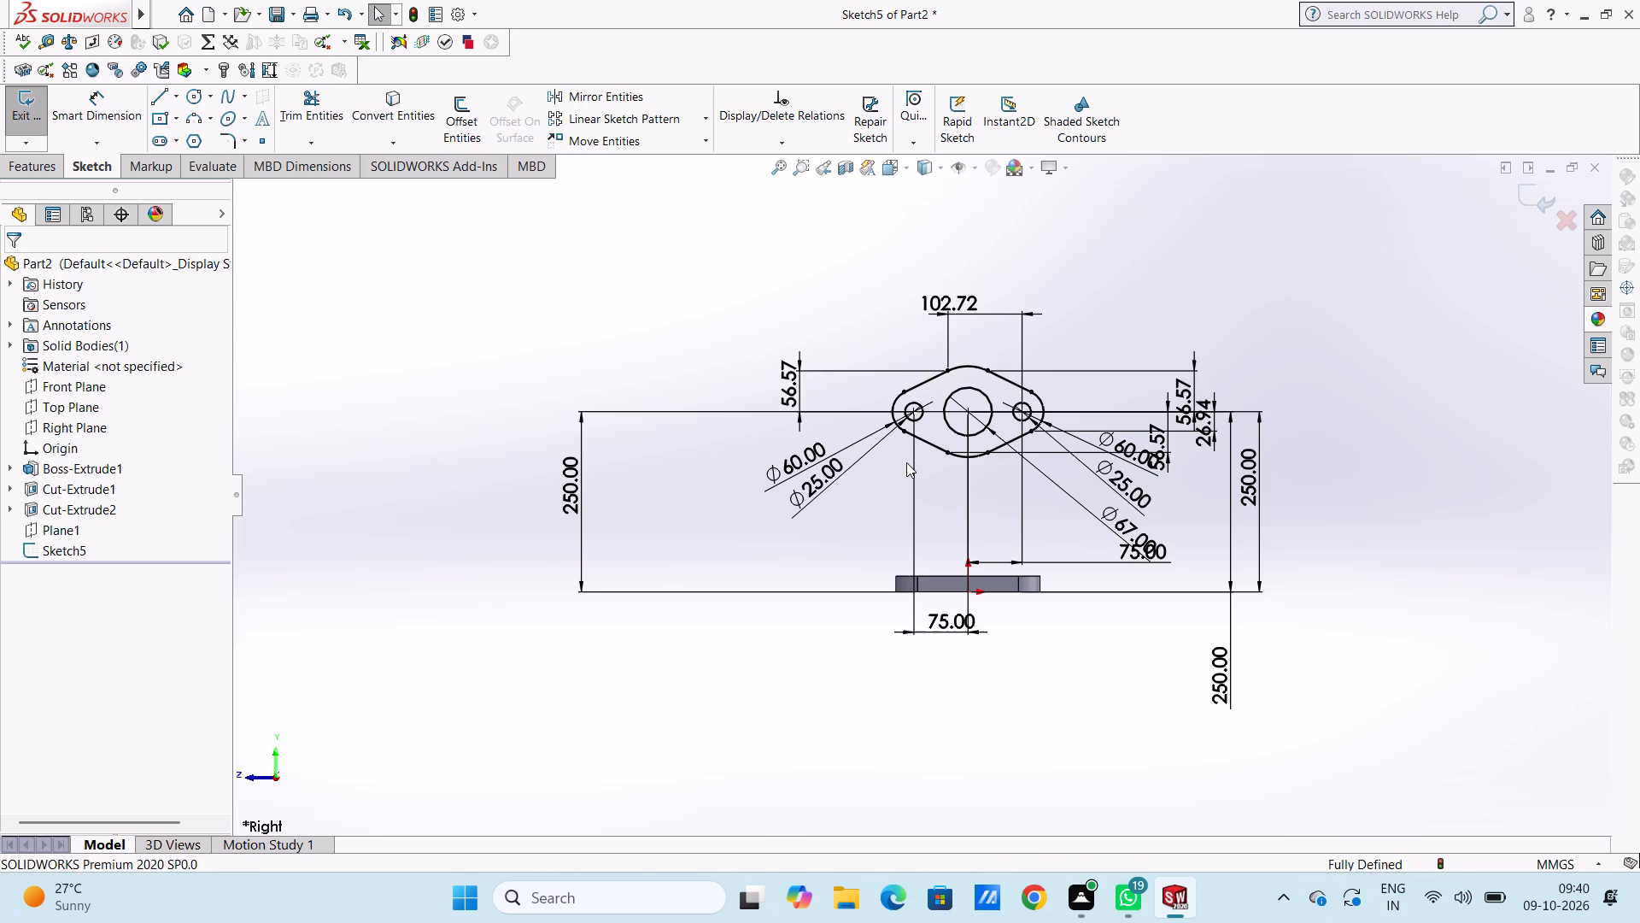
pyautogui.hotkey('ctrl', 'z')
pyautogui.hotkey('ctrl', 'z')
pyautogui.hotkey('ctrl', 'z')
pyautogui.hotkey('ctrl', 'z')
pyautogui.hotkey('ctrl', 'z')
pyautogui.hotkey('ctrl', 'z')
pyautogui.hotkey('ctrl', 'z')
pyautogui.hotkey('ctrl', 'z')
pyautogui.hotkey('ctrl', 'z')
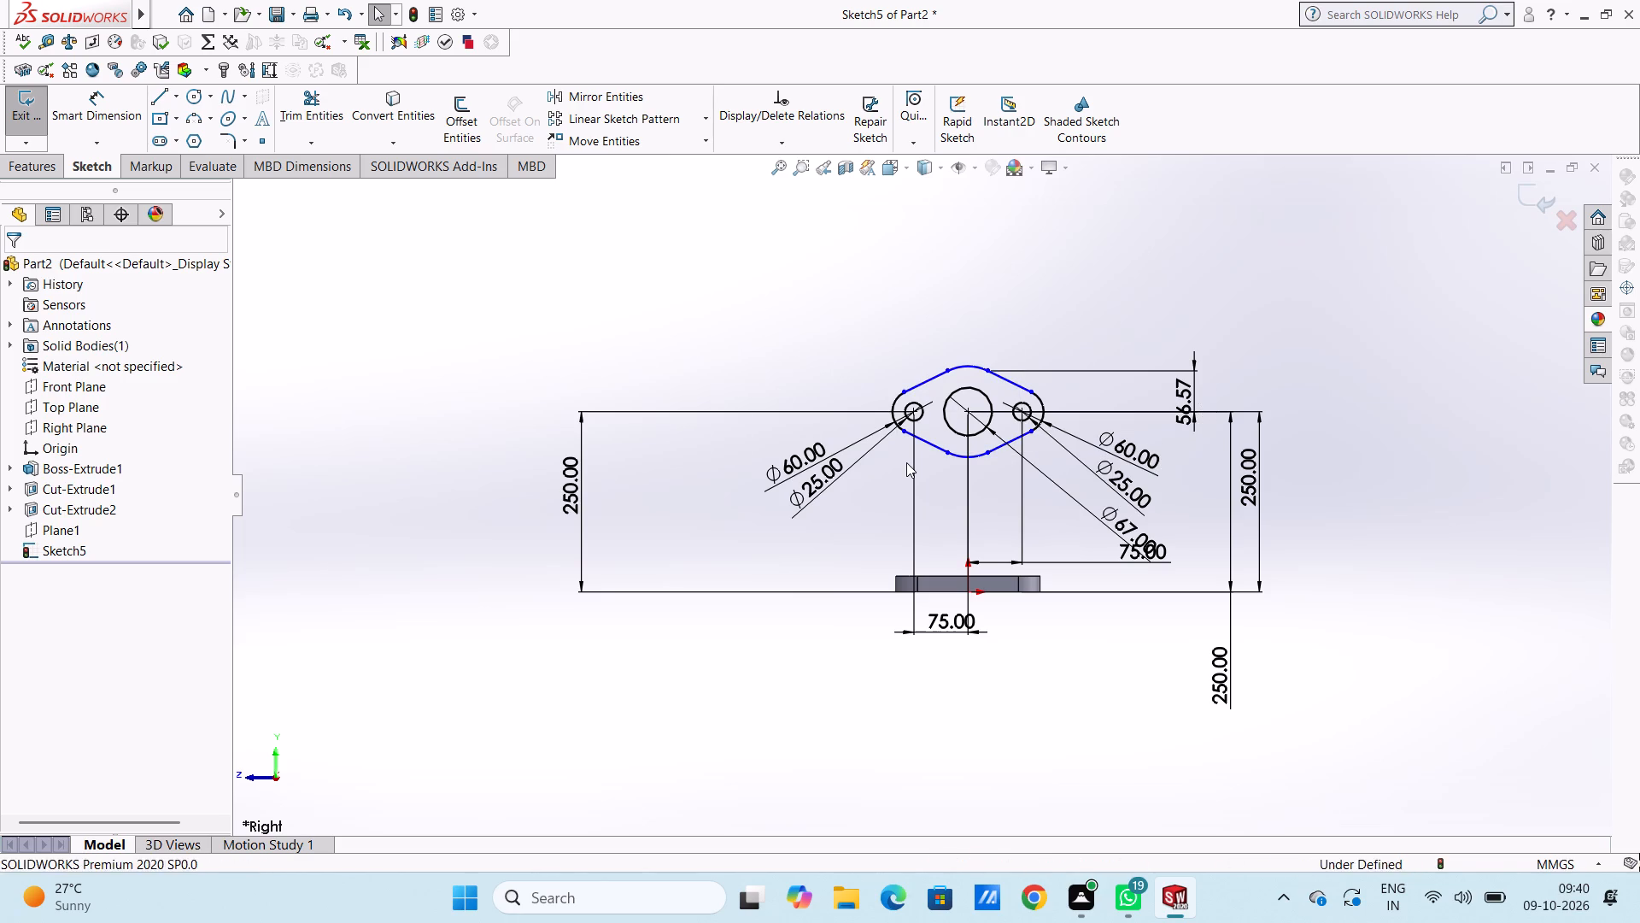
# Undo the remaining tangent-point dimension and the trims, back to full 60 mm and 126 mm circles joined by tangent lines.
pyautogui.hotkey('ctrl', 'z')
pyautogui.hotkey('ctrl', 'z')
pyautogui.hotkey('ctrl', 'z')
pyautogui.hotkey('ctrl', 'z')
pyautogui.hotkey('ctrl', 'z')
pyautogui.hotkey('ctrl', 'z')
pyautogui.hotkey('ctrl', 'z')
pyautogui.hotkey('ctrl', 'z')
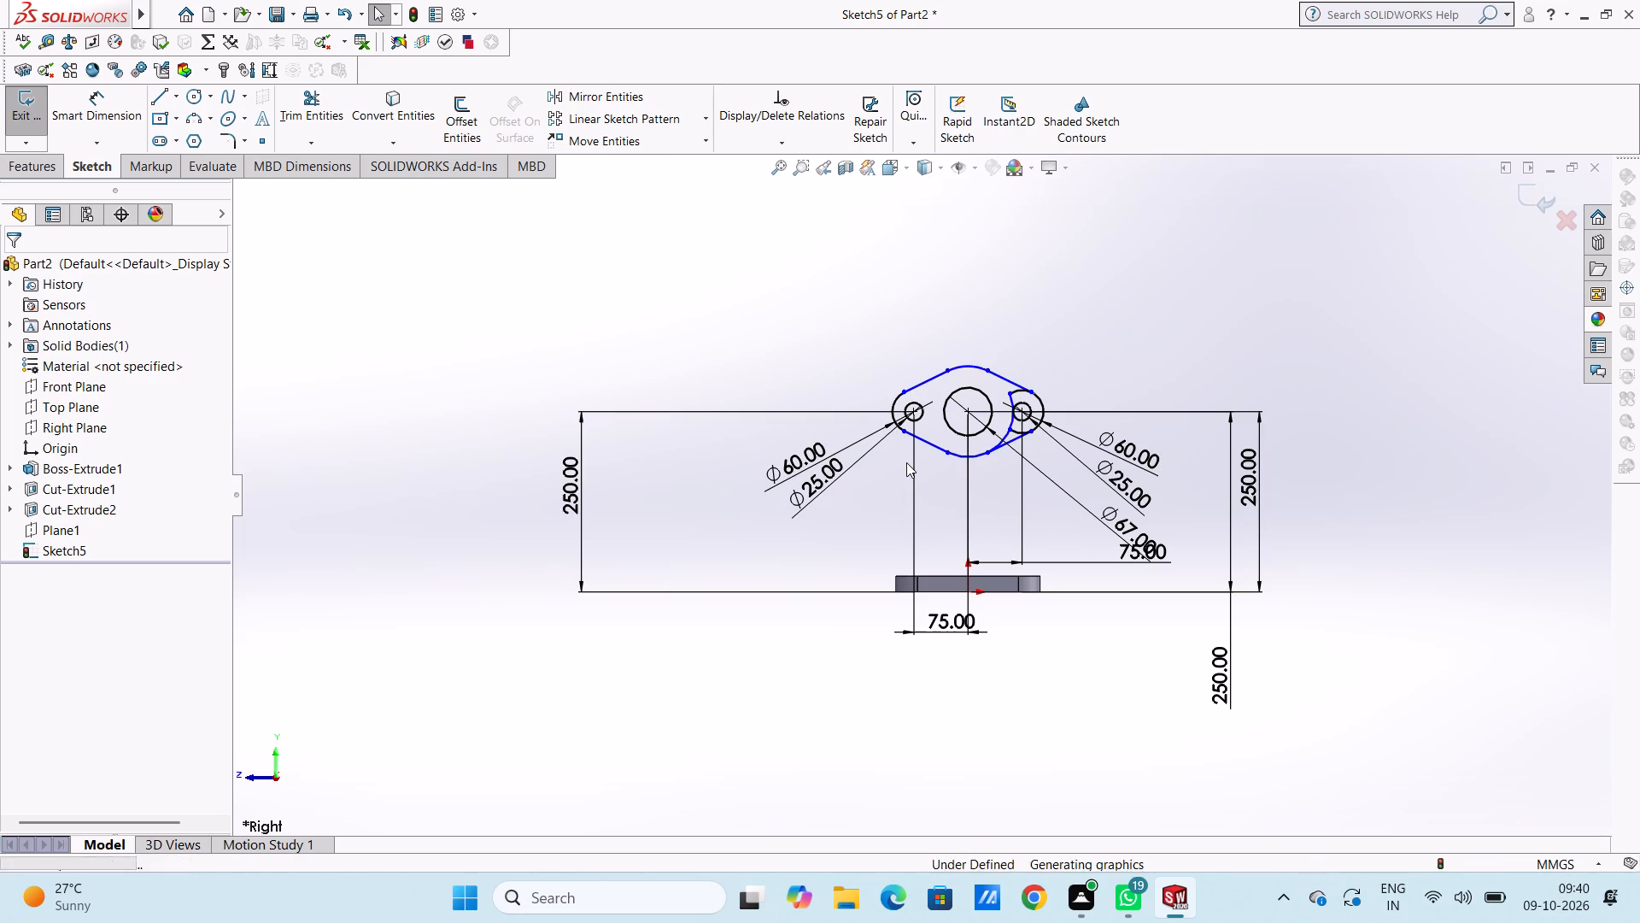
pyautogui.hotkey('ctrl', 'z')
pyautogui.hotkey('ctrl', 'z')
pyautogui.hotkey('ctrl', 'z')
pyautogui.hotkey('ctrl', 'z')
pyautogui.hotkey('ctrl', 'z')
pyautogui.hotkey('ctrl', 'z')
pyautogui.hotkey('ctrl', 'z')
pyautogui.hotkey('ctrl', 'z')
pyautogui.hotkey('ctrl', 'z')
pyautogui.hotkey('ctrl', 'z')
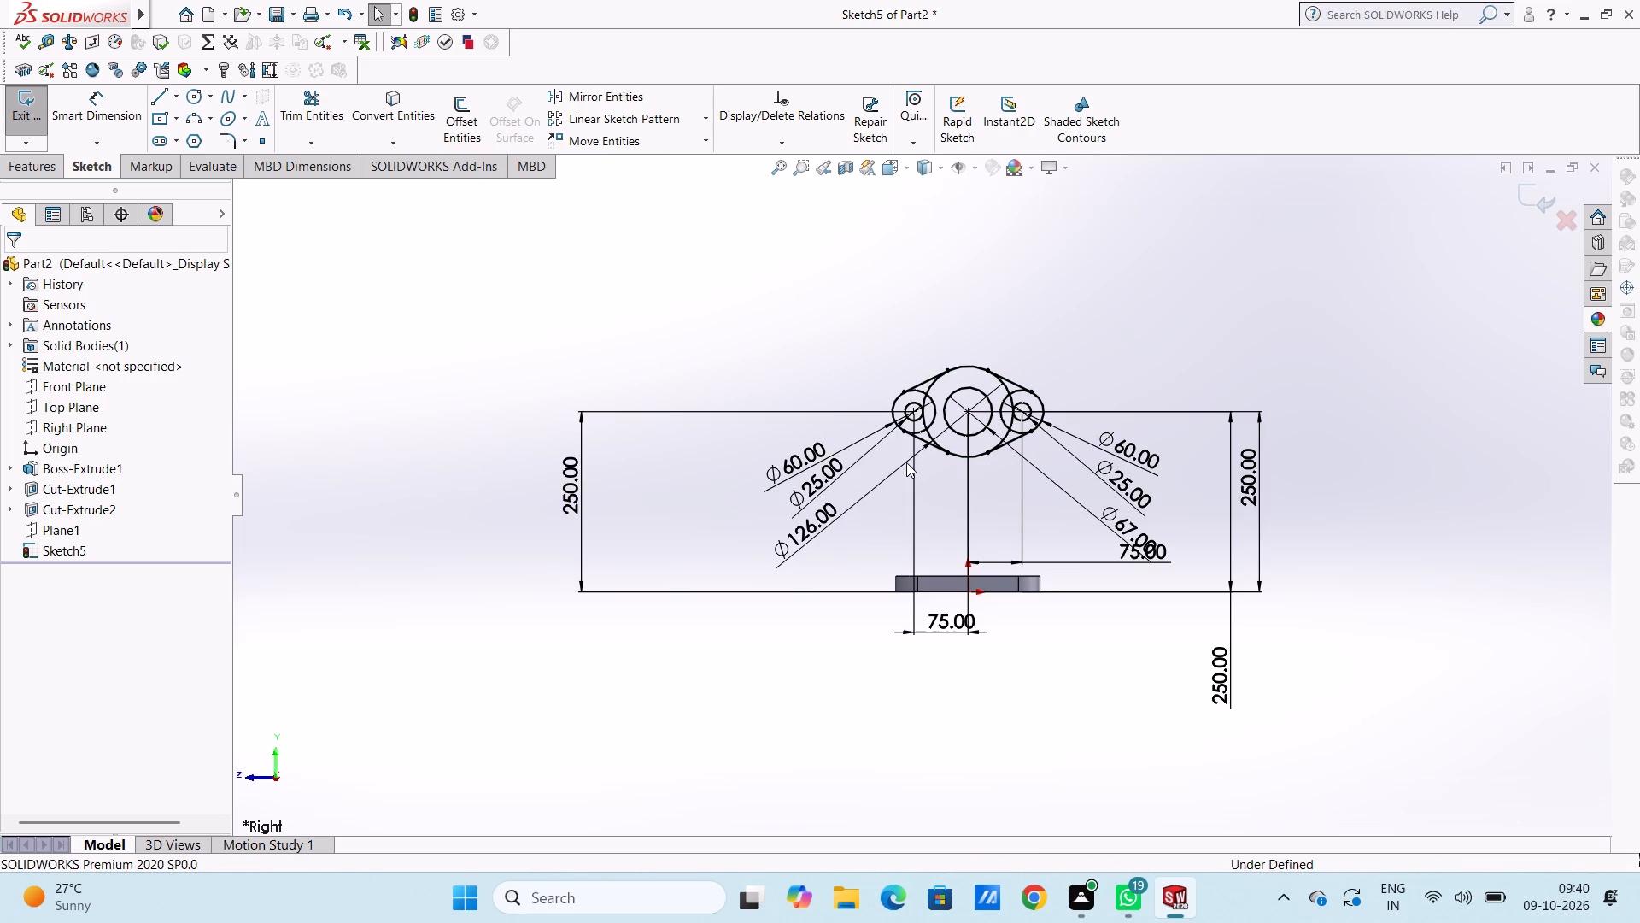
# Undo the tangent lines and the 250 mm height and 75 mm horizontal positions of the two side circle pairs.
pyautogui.hotkey('ctrl', 'z')
pyautogui.hotkey('ctrl', 'z')
pyautogui.hotkey('ctrl', 'z')
pyautogui.hotkey('ctrl', 'z')
pyautogui.hotkey('ctrl', 'z')
pyautogui.hotkey('ctrl', 'z')
pyautogui.hotkey('ctrl', 'z')
pyautogui.hotkey('ctrl', 'z')
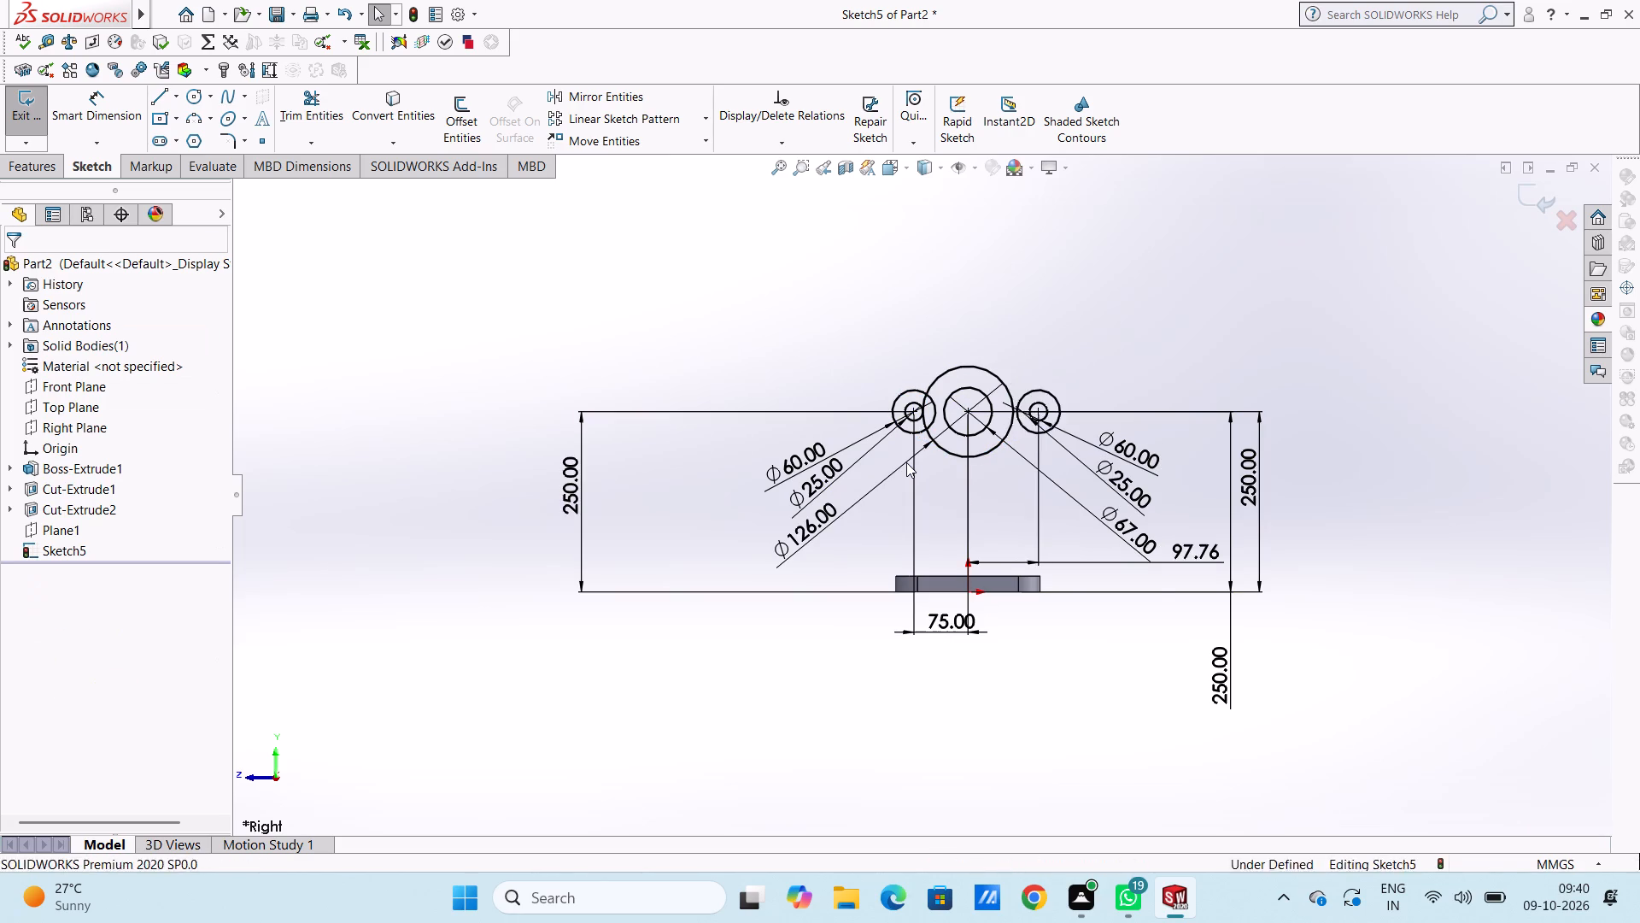
pyautogui.hotkey('ctrl', 'z')
pyautogui.hotkey('ctrl', 'z')
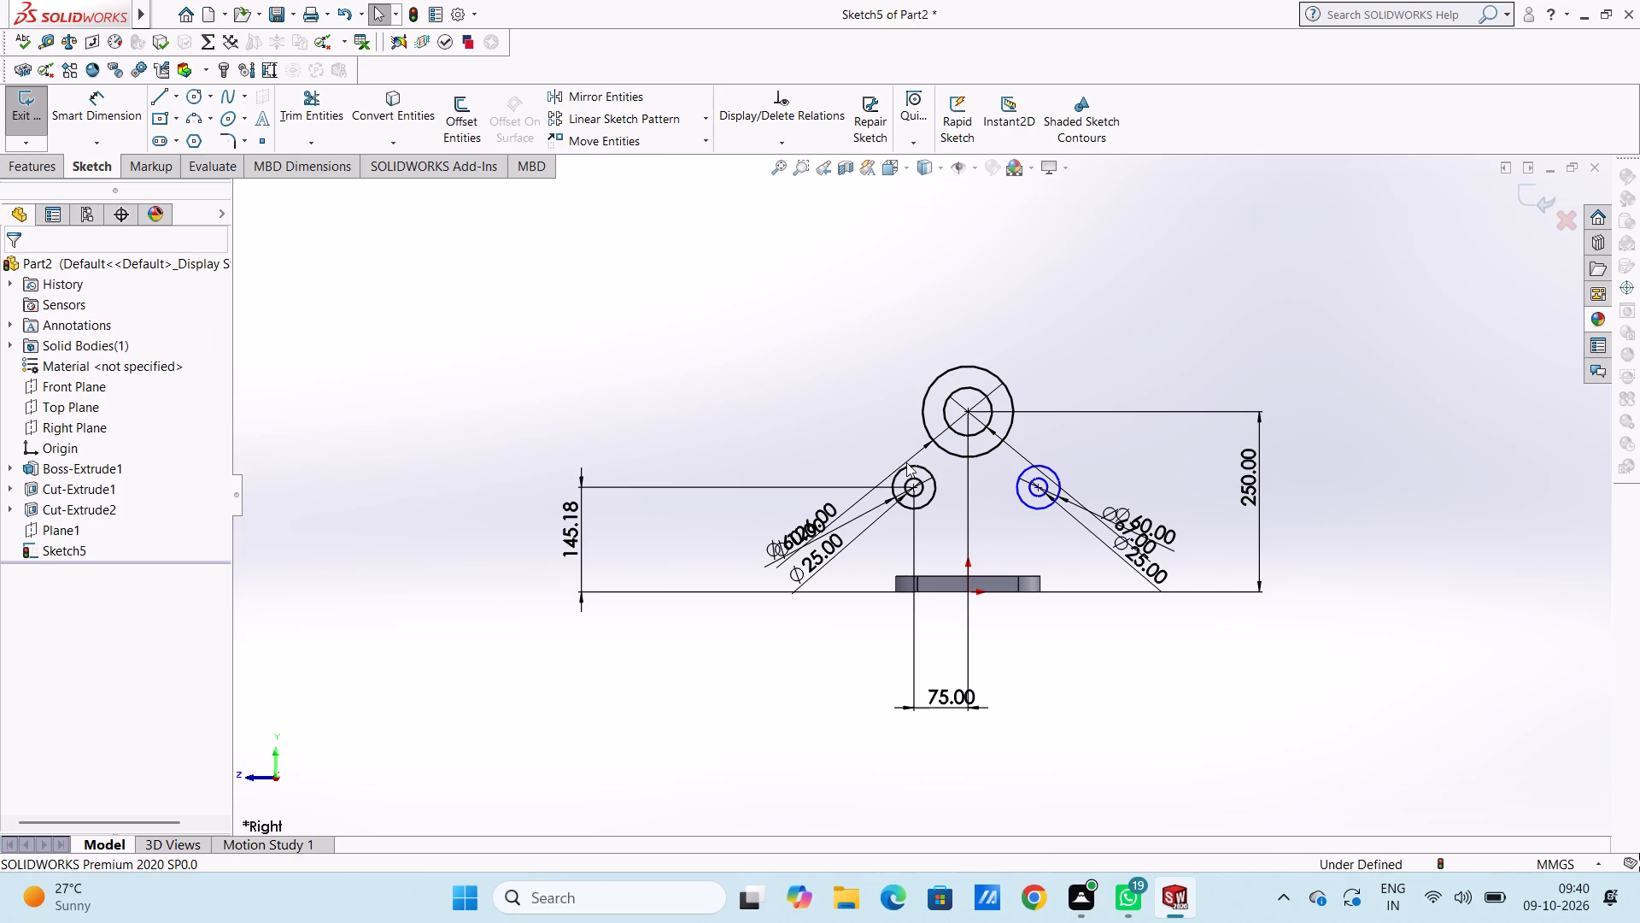
pyautogui.hotkey('ctrl', 'z')
pyautogui.hotkey('ctrl', 'z')
pyautogui.hotkey('ctrl', 'z')
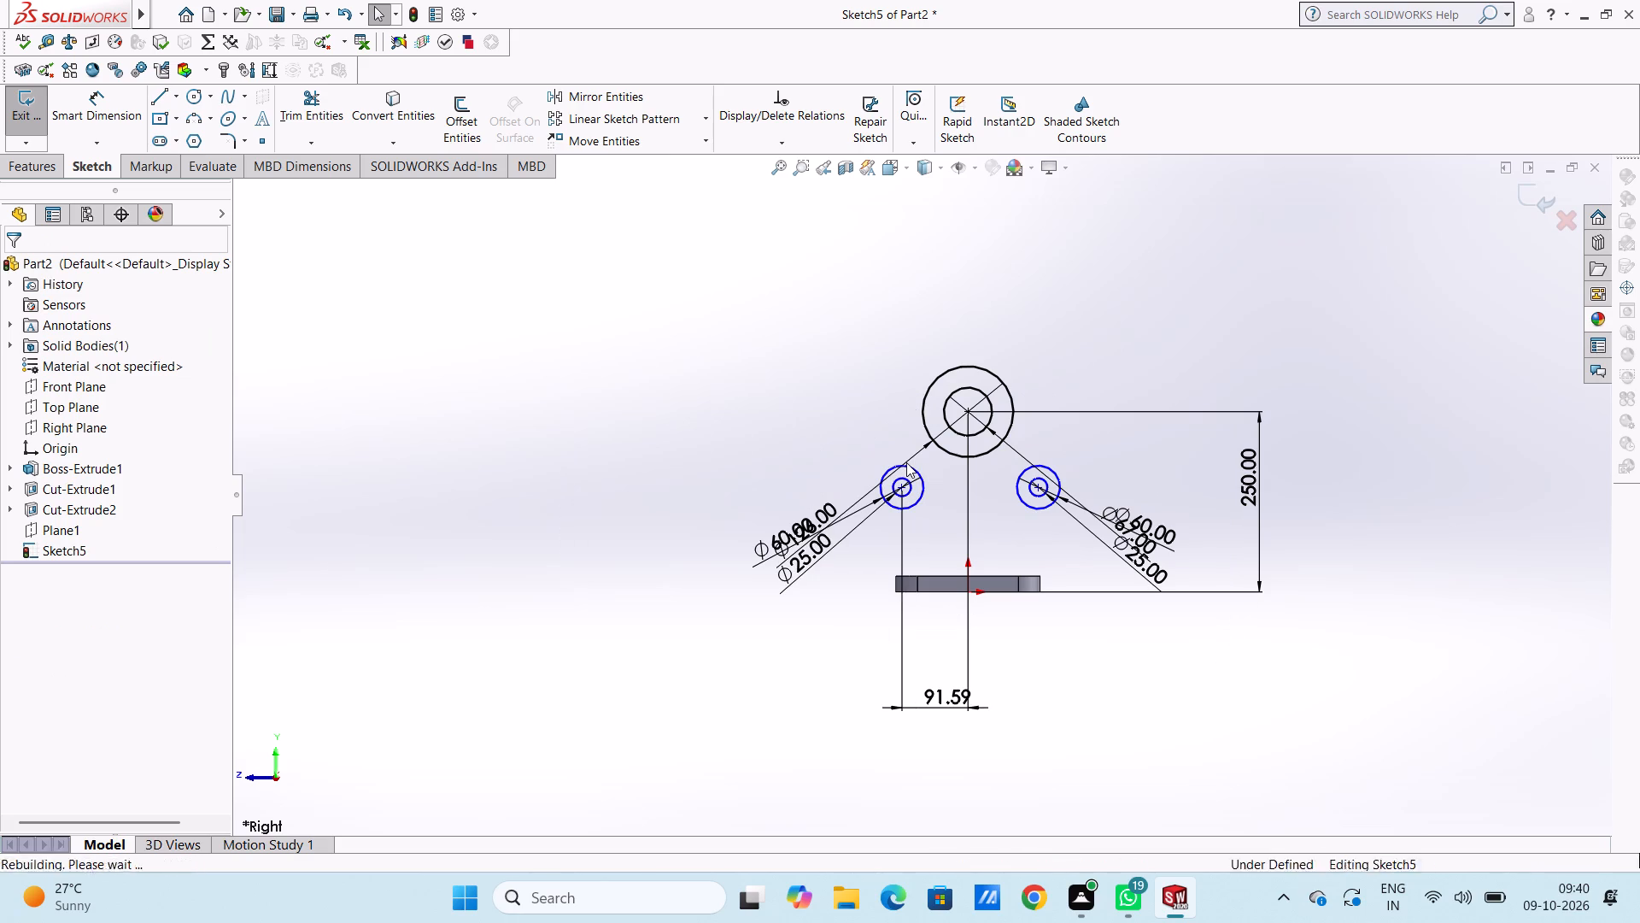
# Undo the left circle pair's horizontal position dimension and the 250 mm height dimension of the central circles.
pyautogui.hotkey('ctrl', 'z')
pyautogui.hotkey('ctrl', 'z')
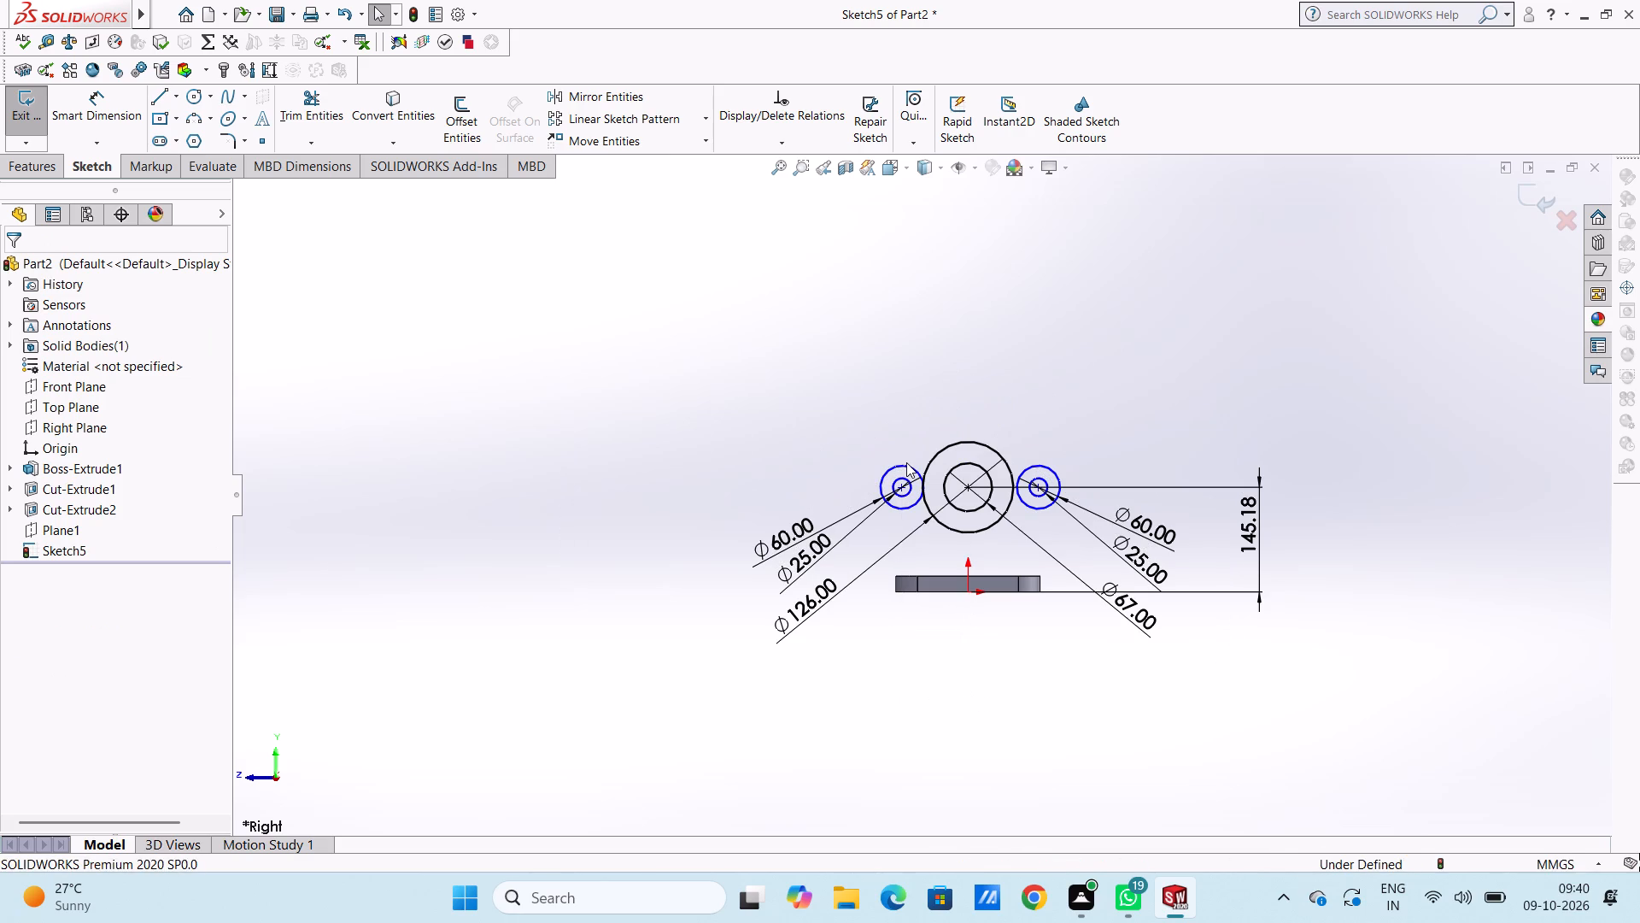
pyautogui.hotkey('ctrl', 'z')
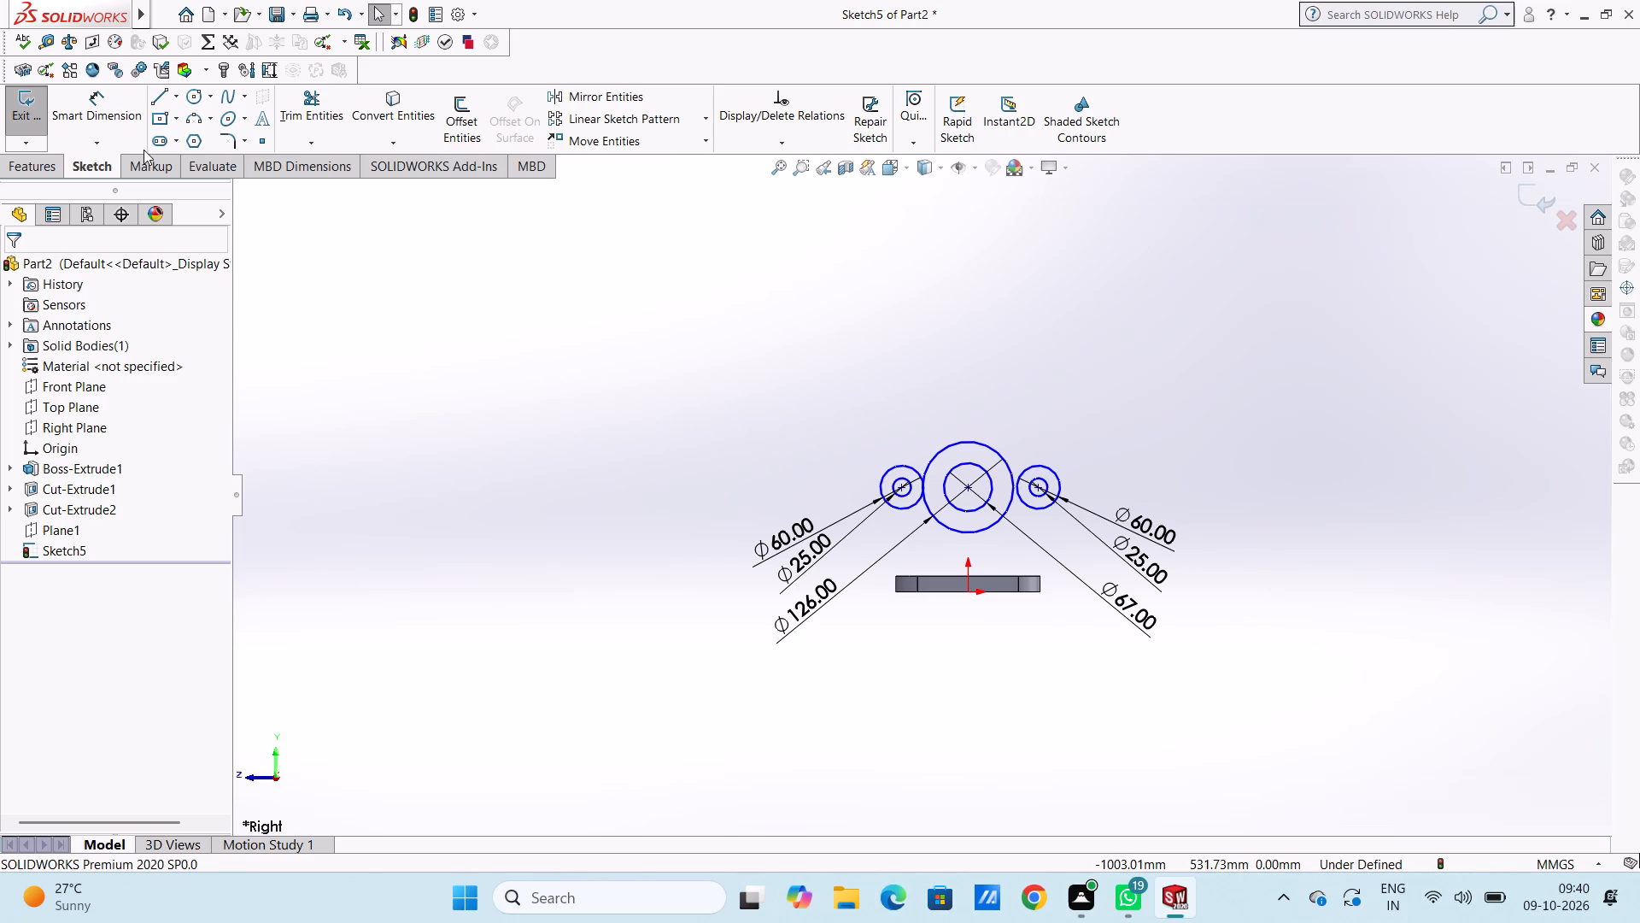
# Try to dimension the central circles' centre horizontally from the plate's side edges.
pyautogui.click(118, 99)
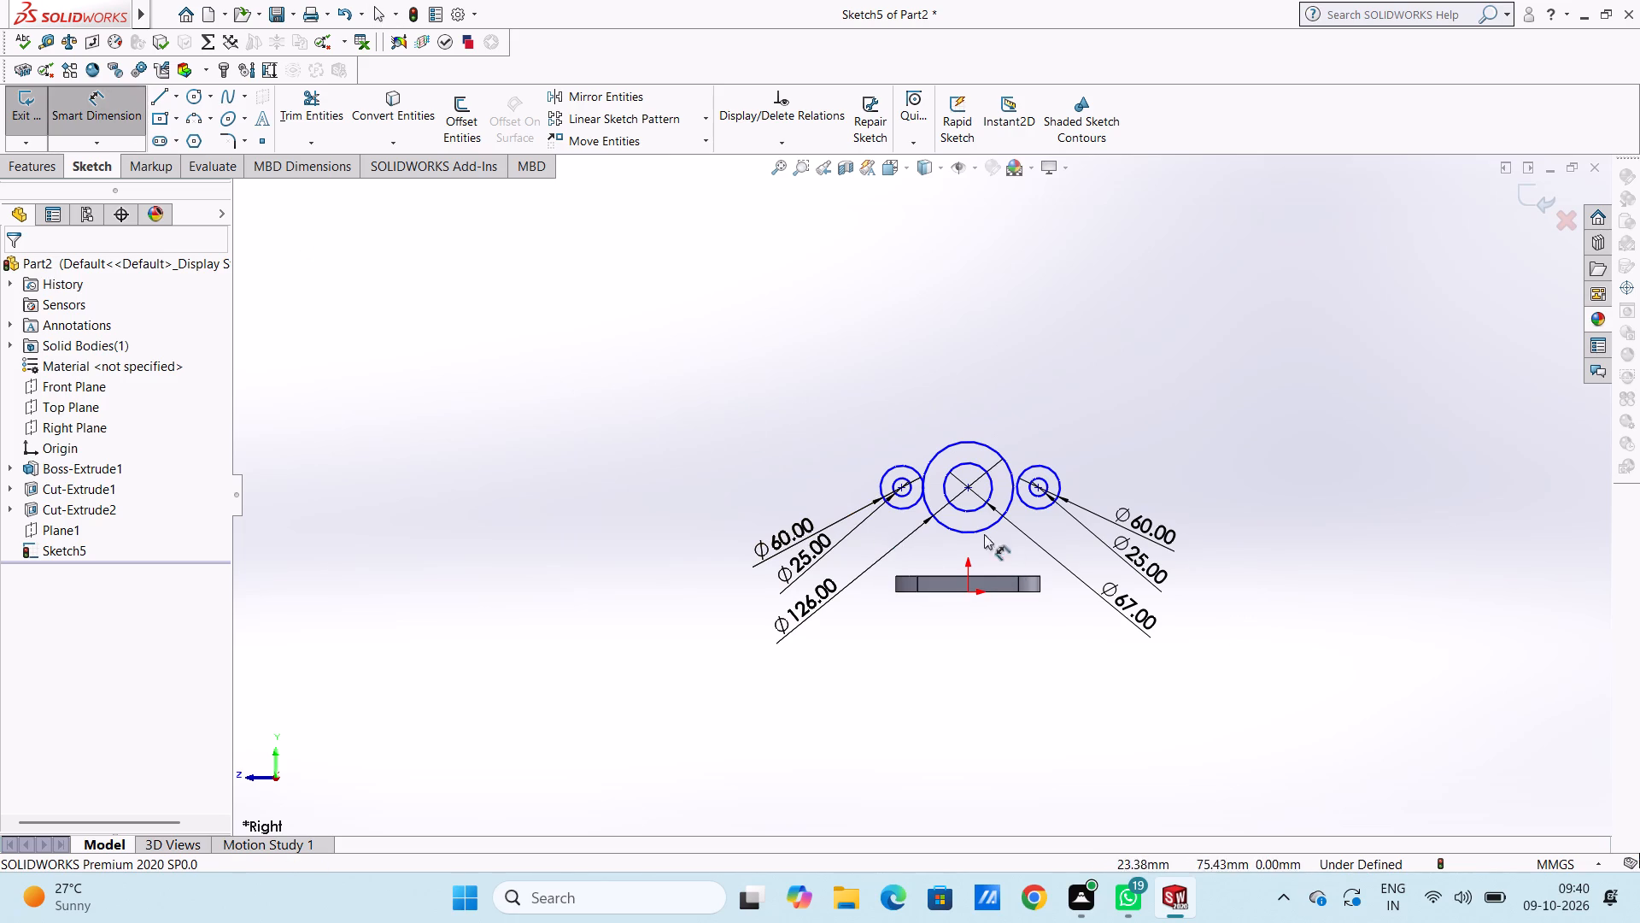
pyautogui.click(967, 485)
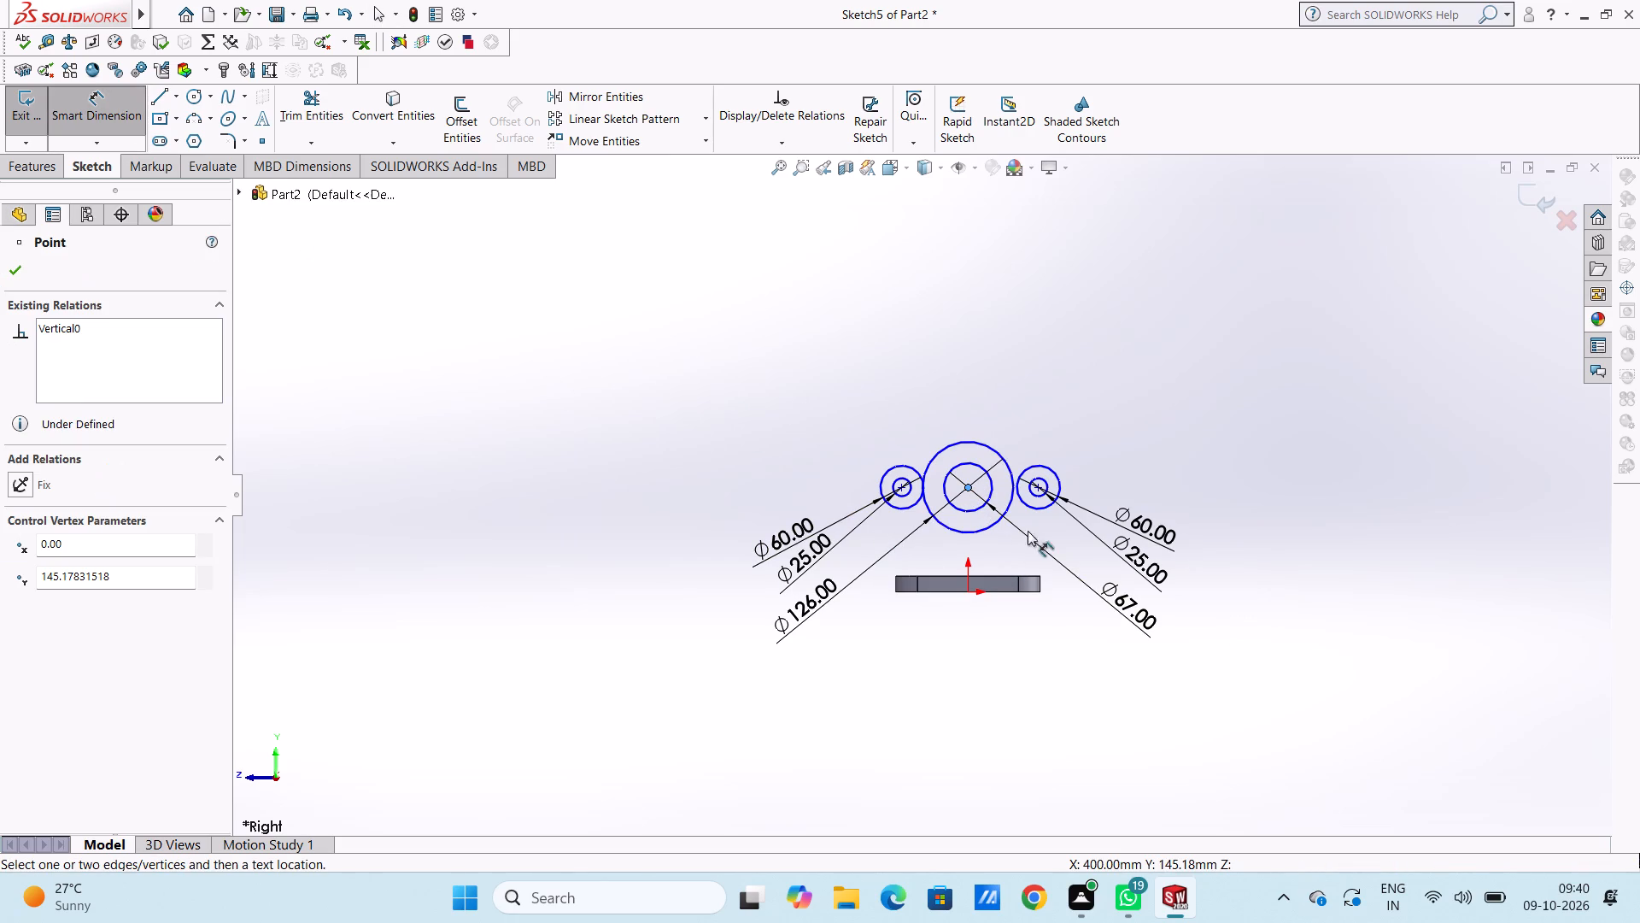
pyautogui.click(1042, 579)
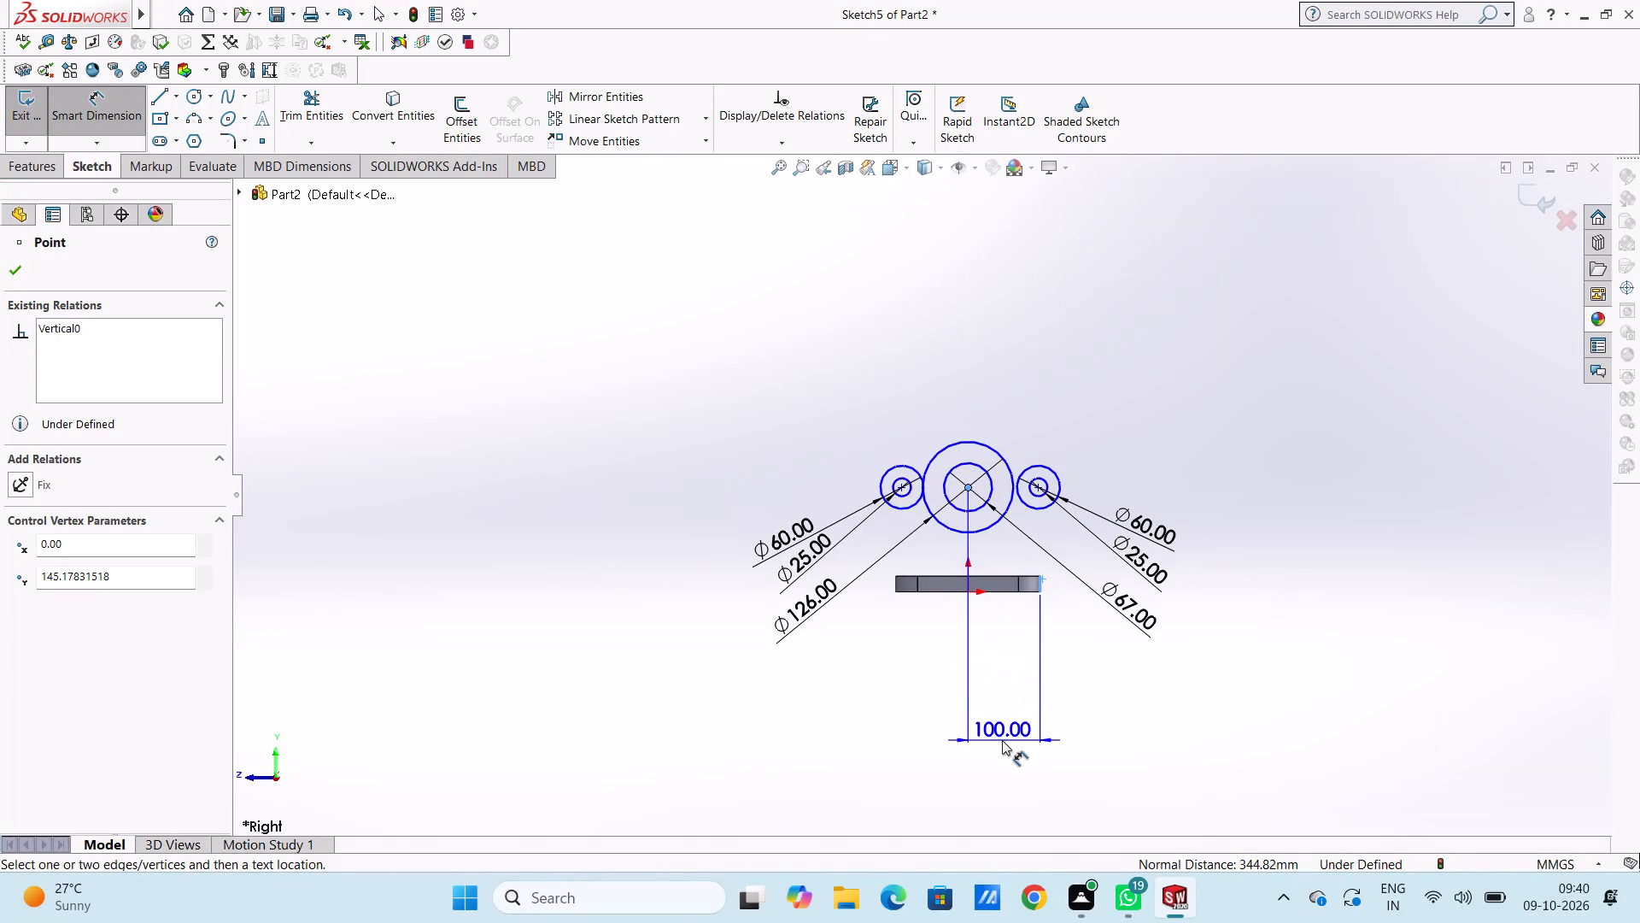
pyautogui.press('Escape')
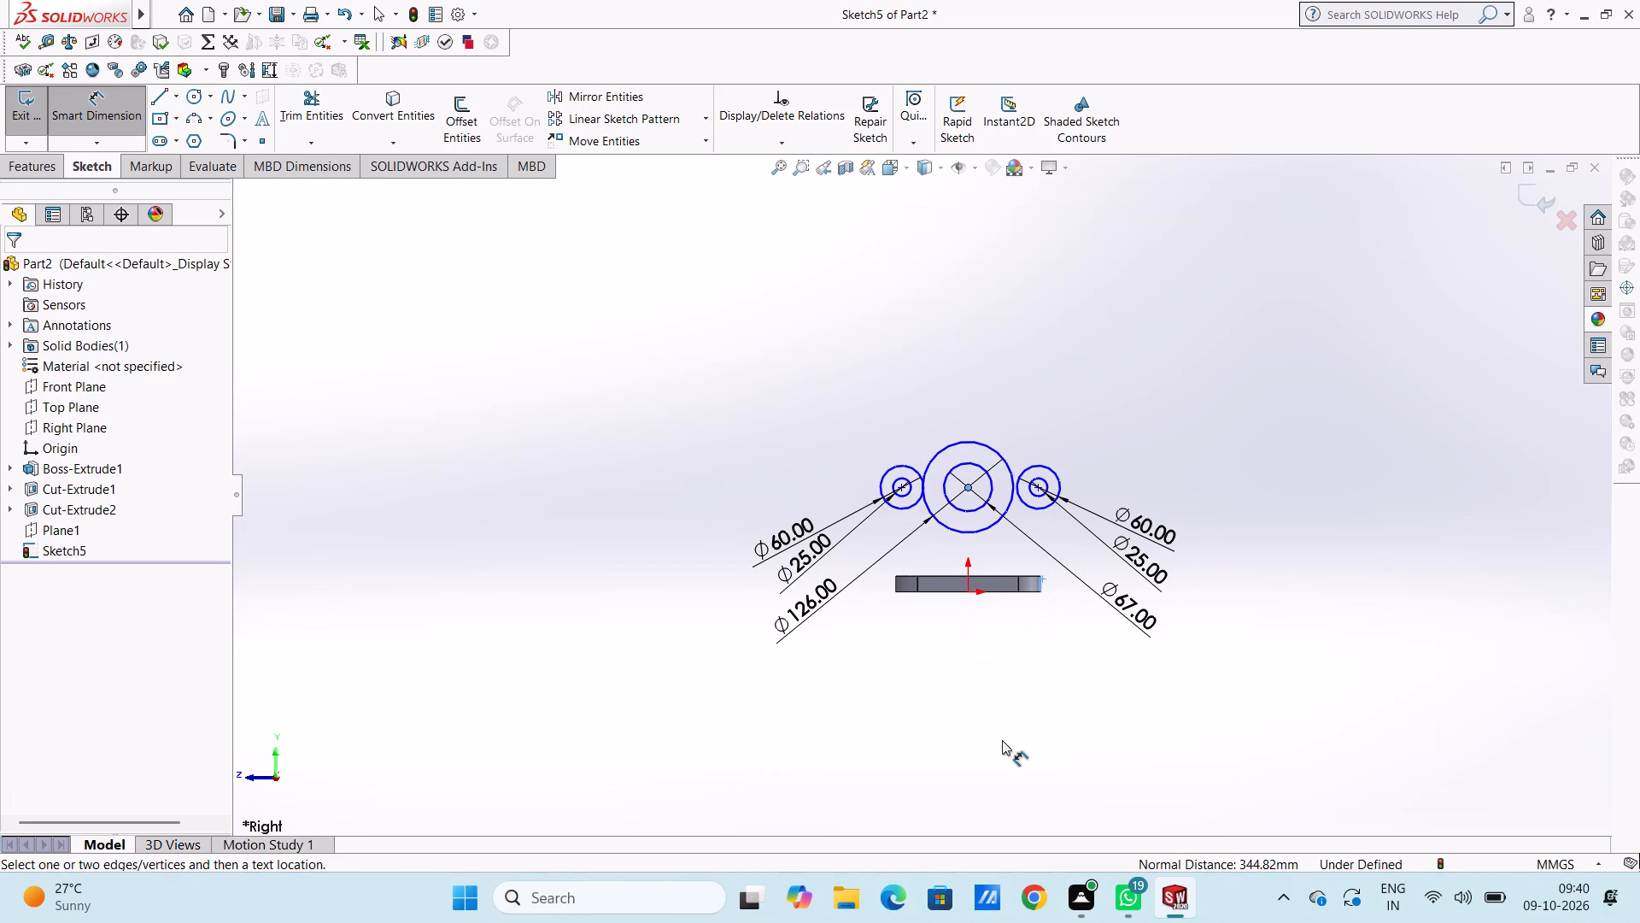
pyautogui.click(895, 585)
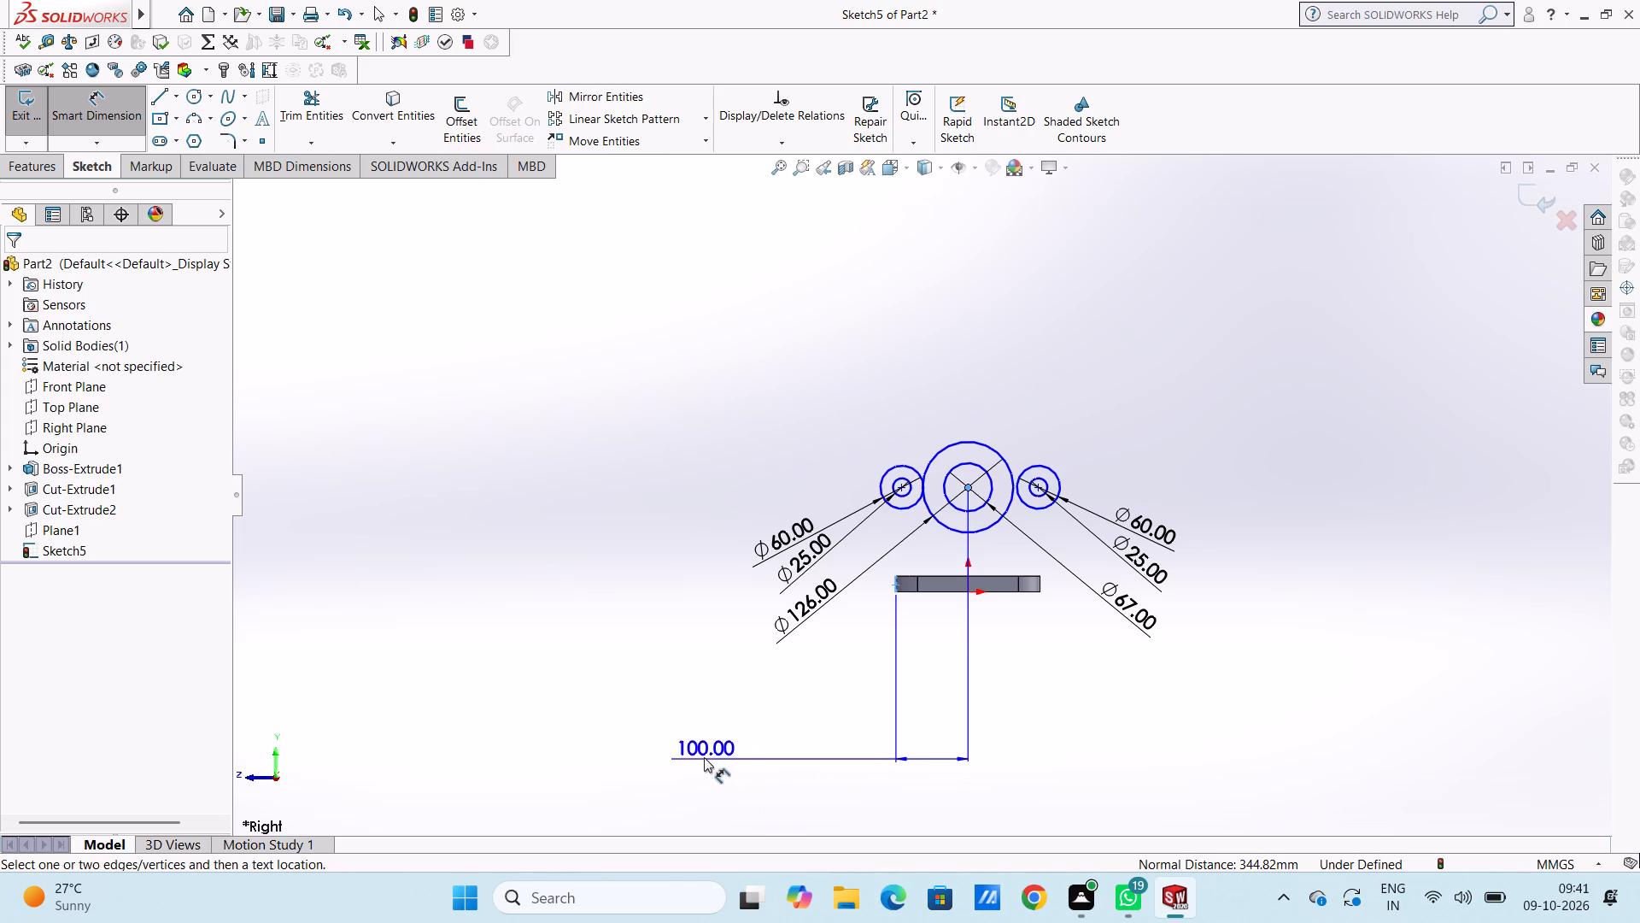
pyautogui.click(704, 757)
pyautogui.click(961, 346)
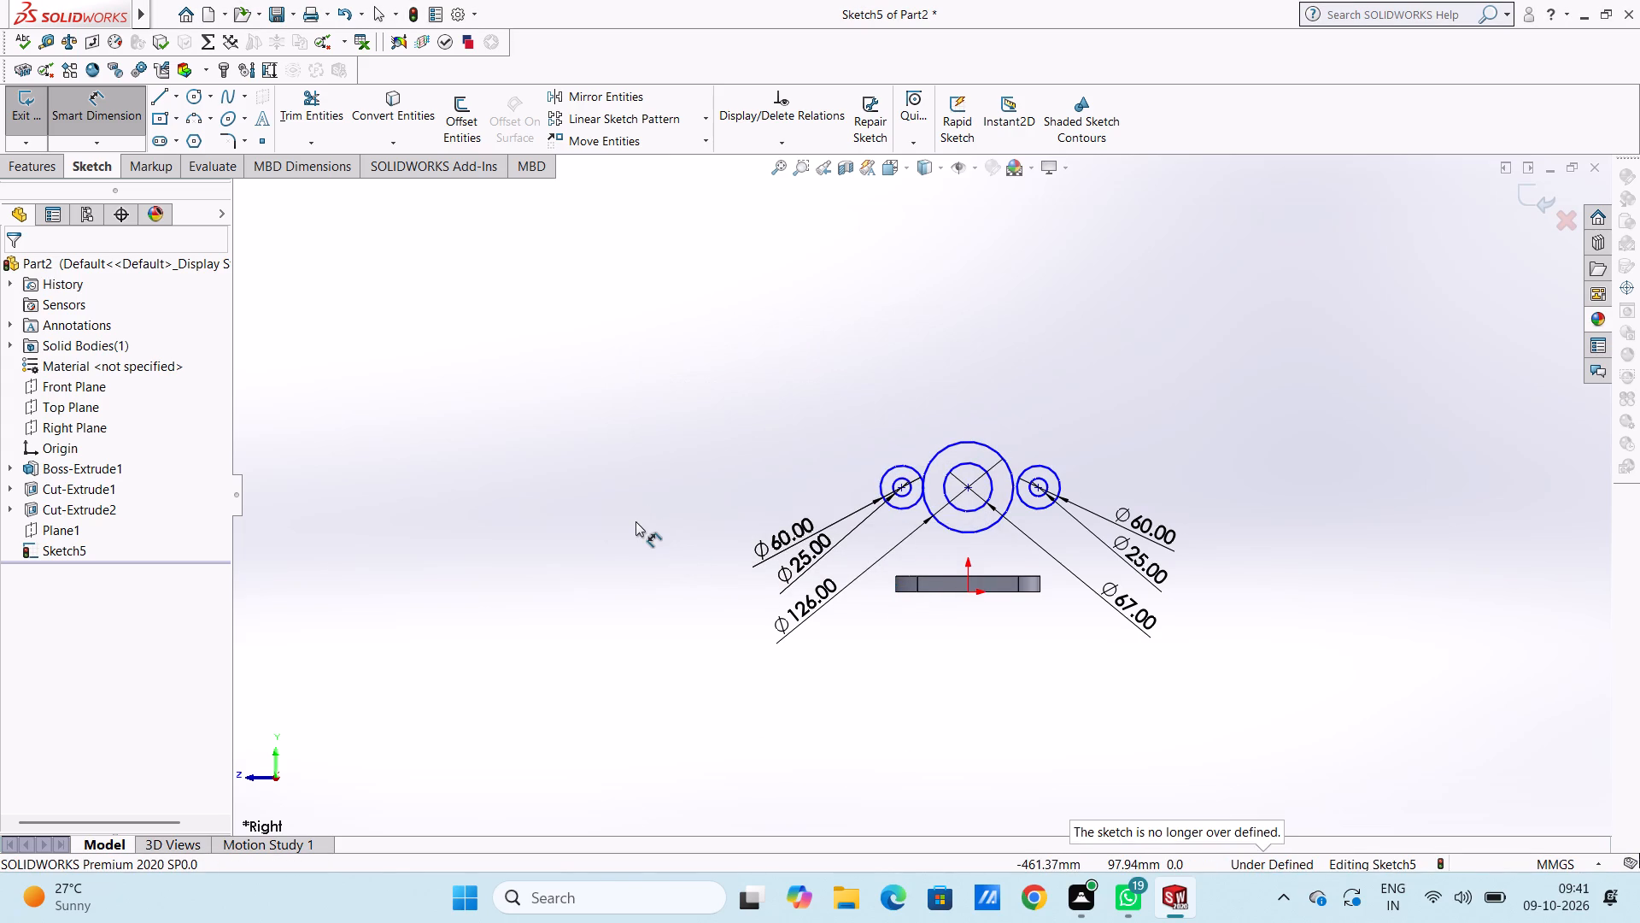
# Undo the central circles' vertical relation to the origin and the 67 mm diameter of the central inner circle.
pyautogui.hotkey('ctrl', 'z')
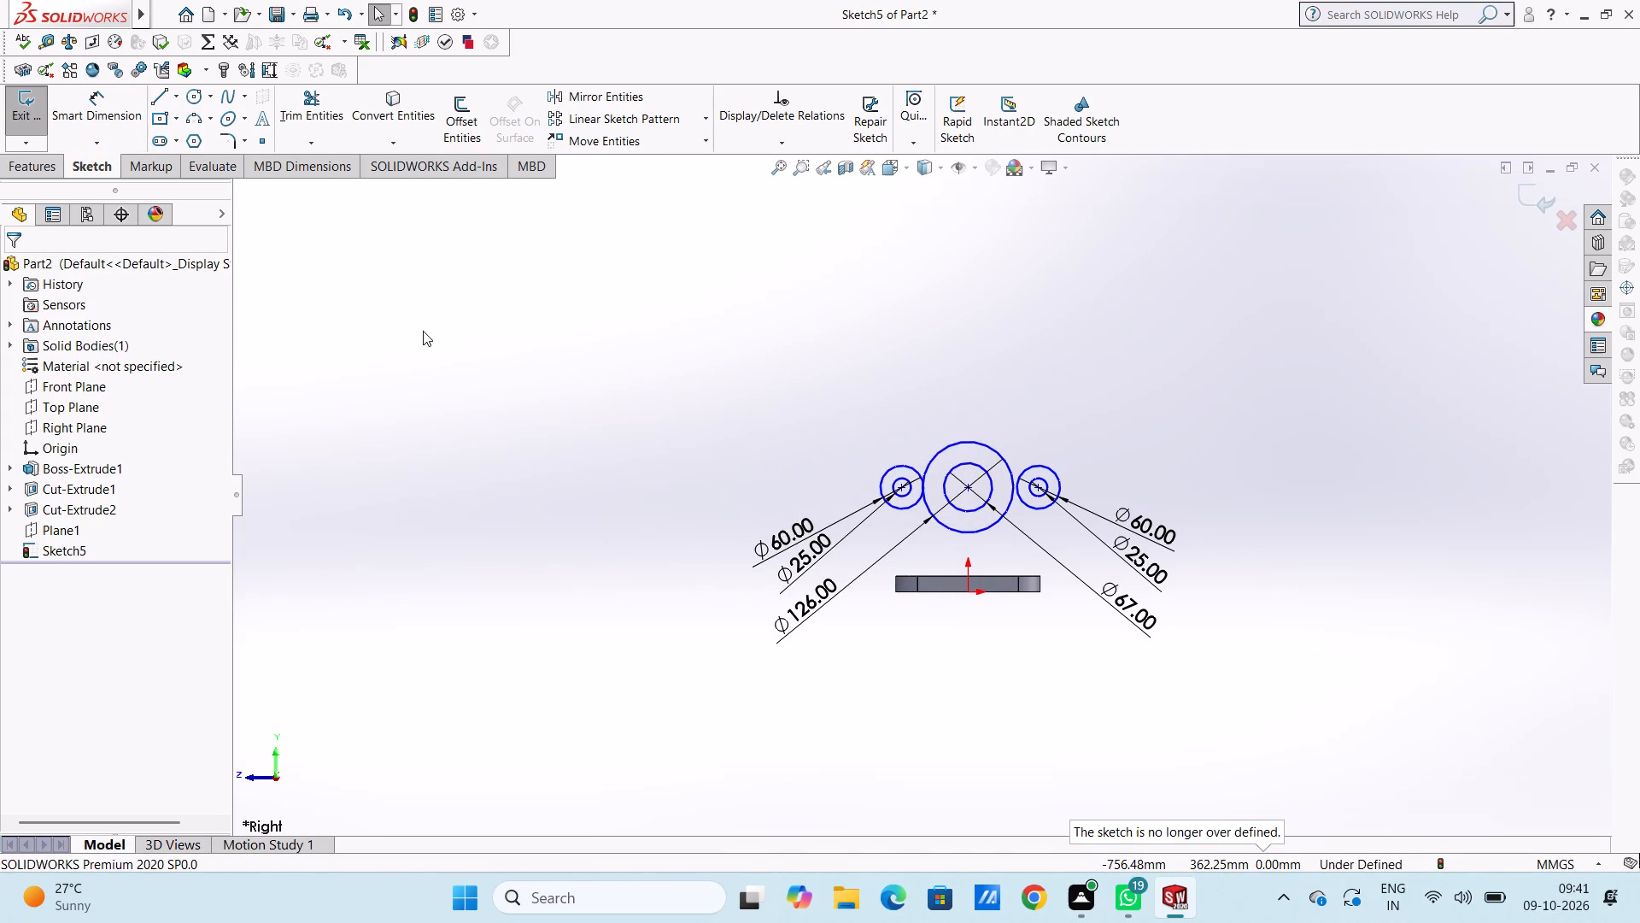
pyautogui.hotkey('ctrl', 'z')
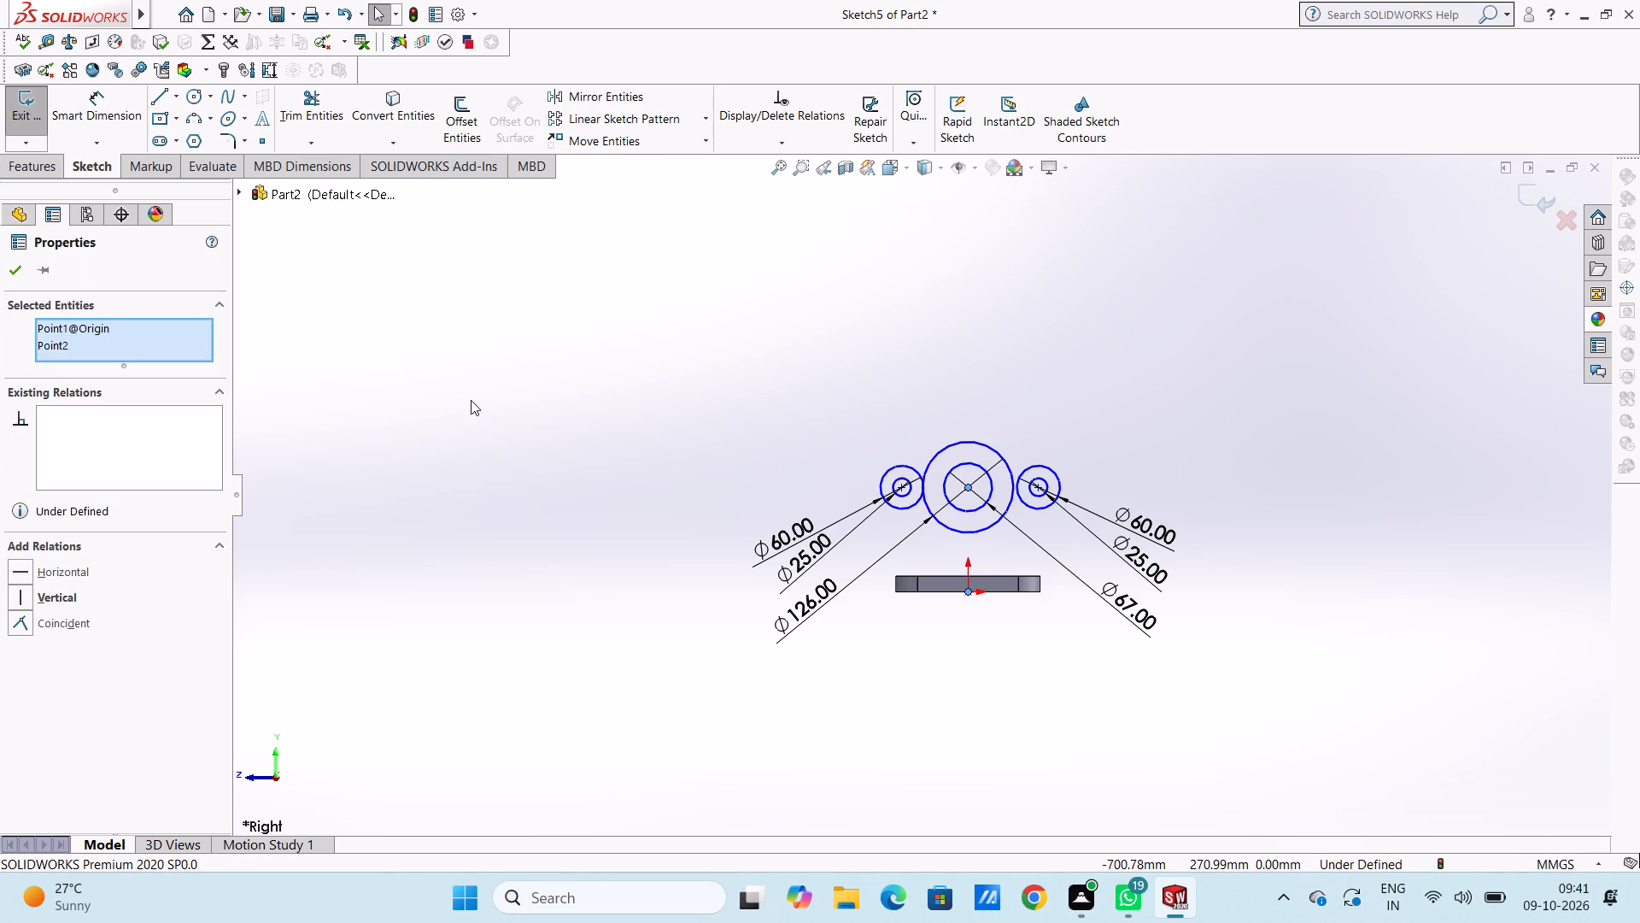
pyautogui.hotkey('ctrl', 'z')
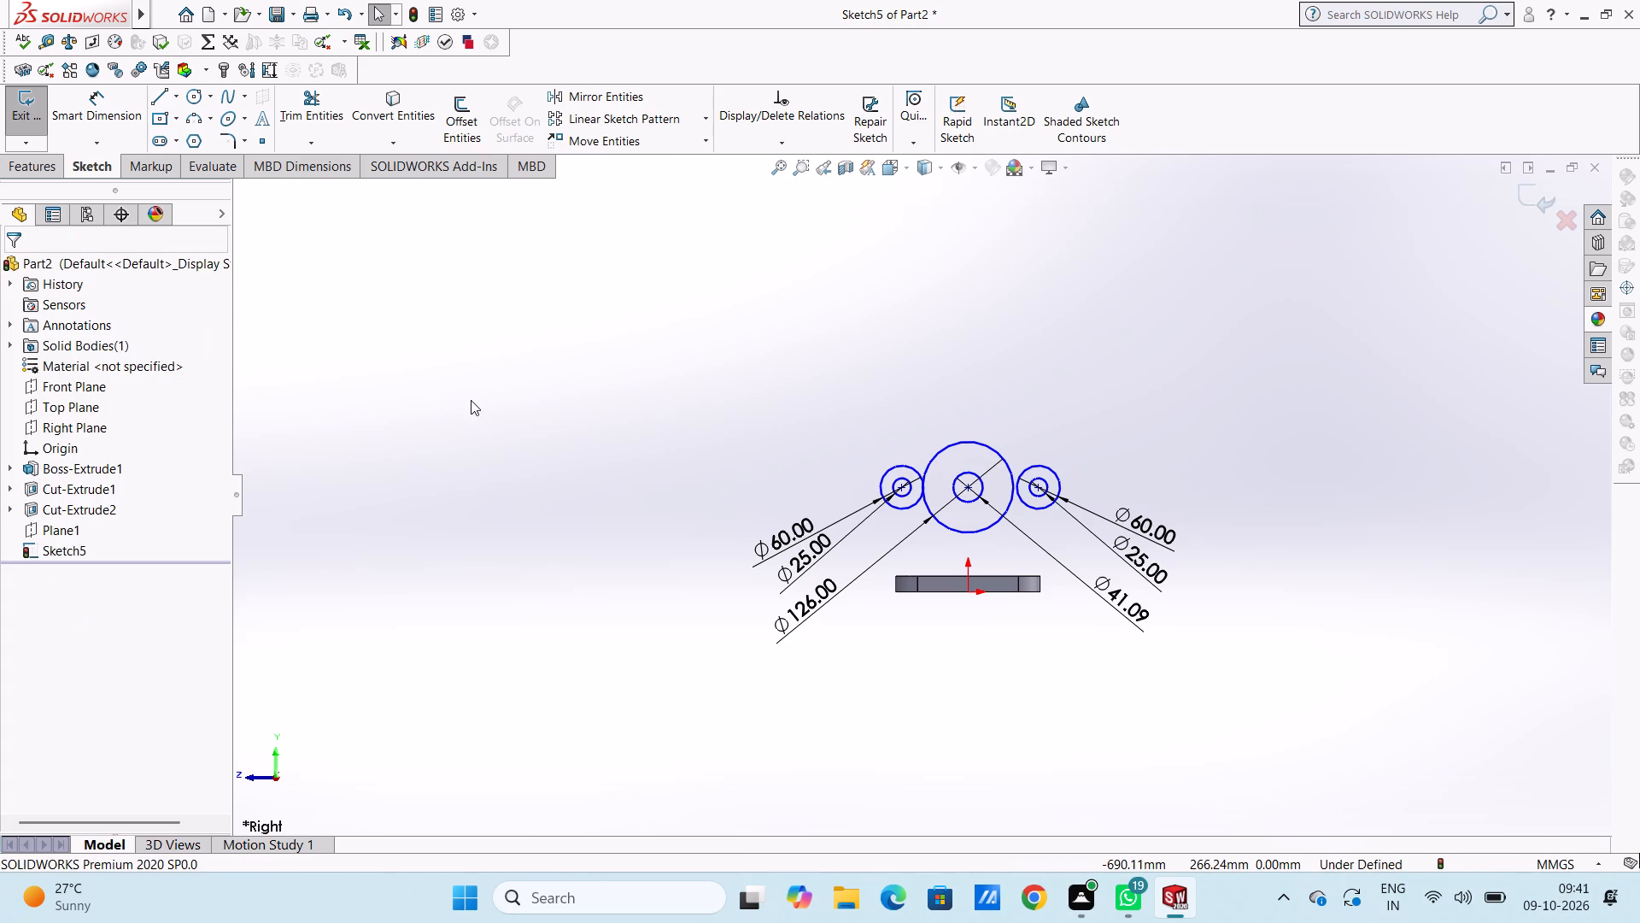
pyautogui.click(498, 416)
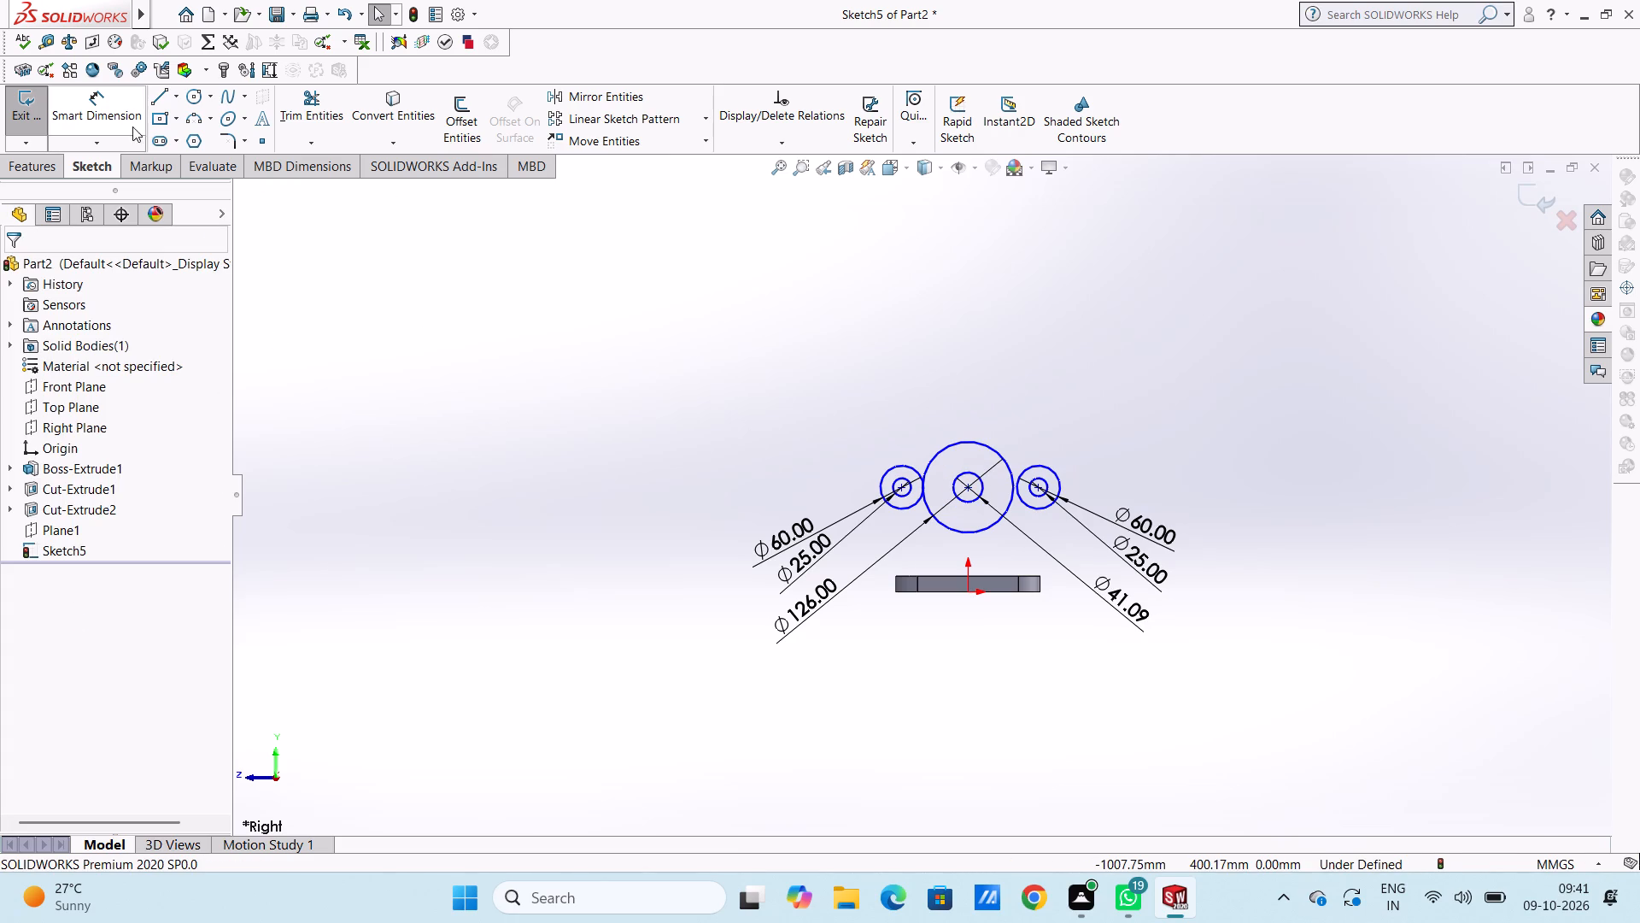
# Dimension the central circles' centre horizontally at 200 mm from the plate's left side edge.
pyautogui.click(124, 113)
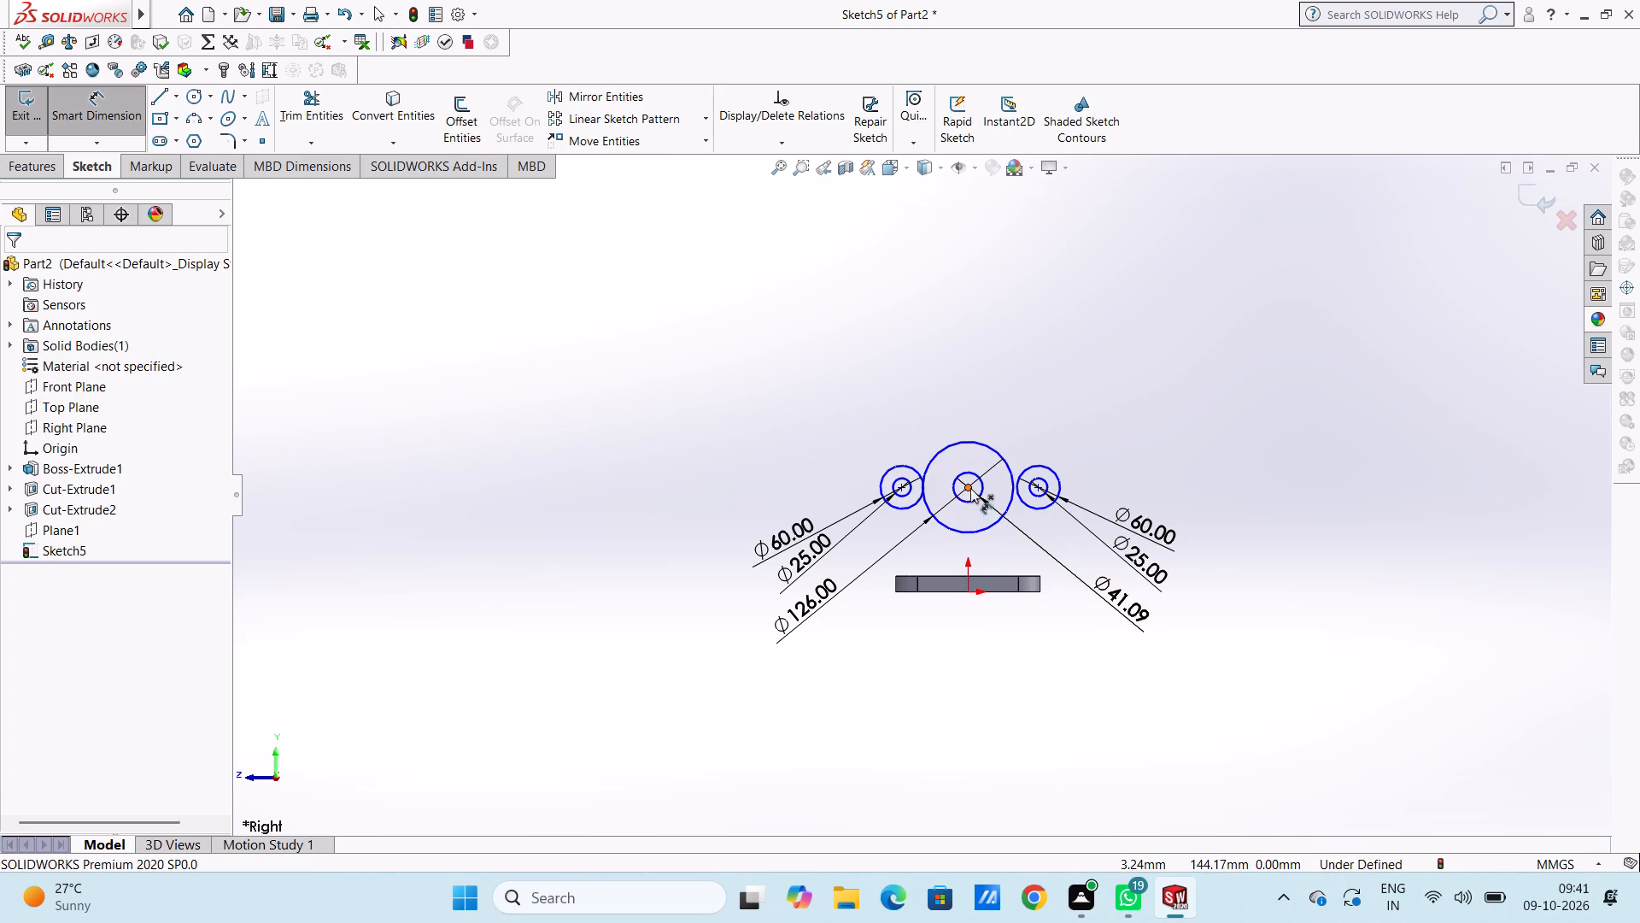
pyautogui.click(970, 488)
pyautogui.click(893, 581)
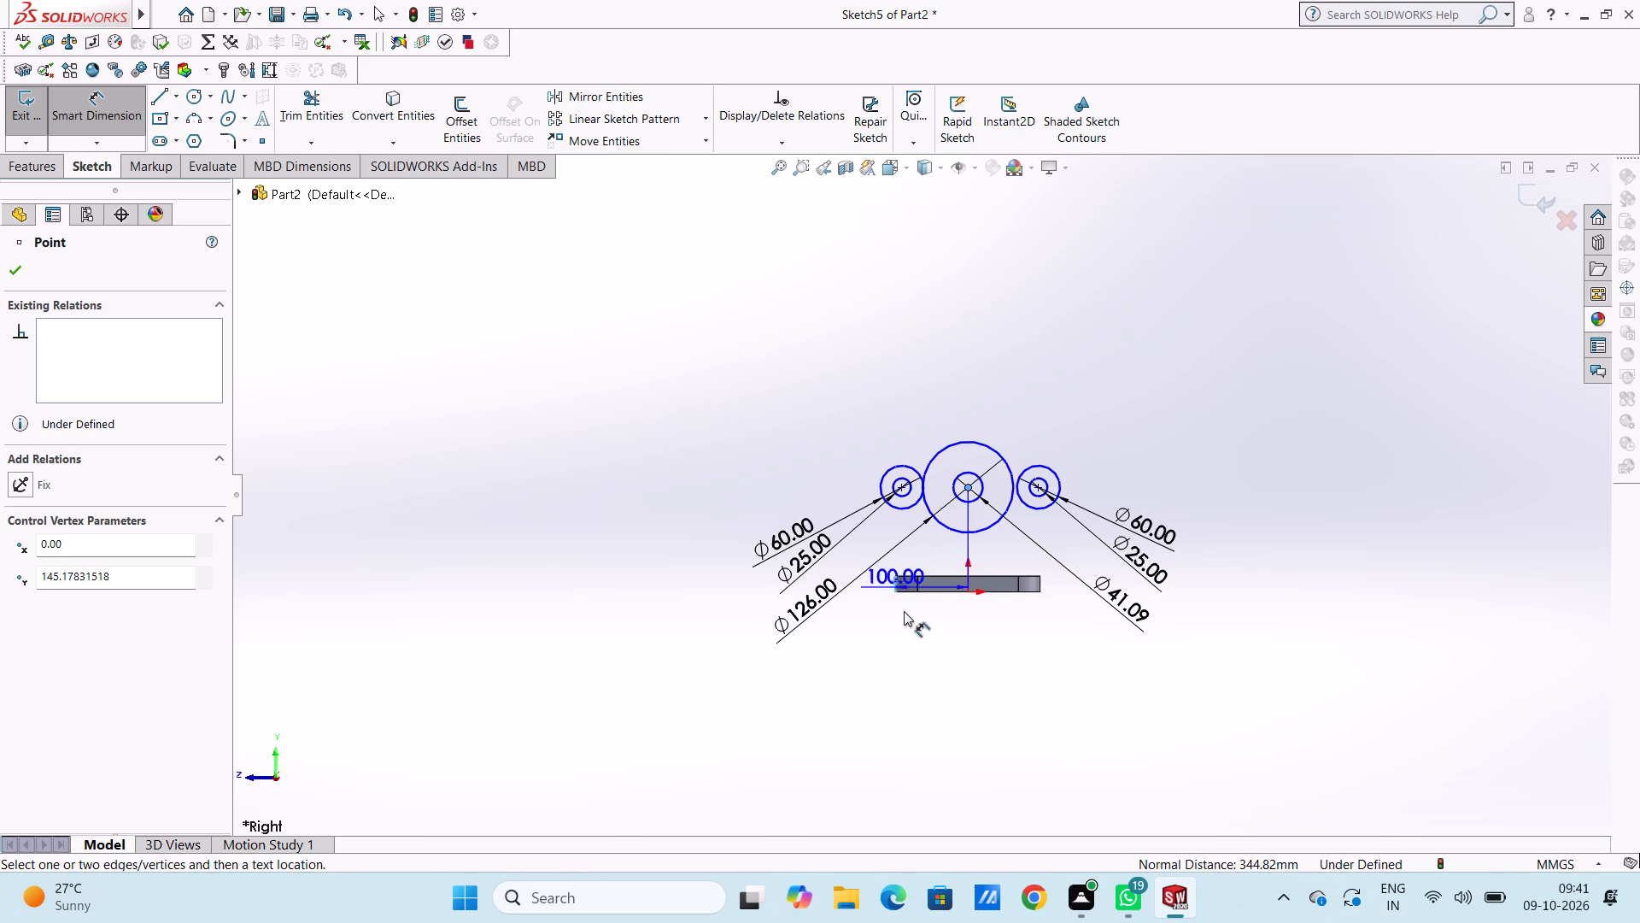
pyautogui.scroll(3, 904, 683)
pyautogui.click(706, 701)
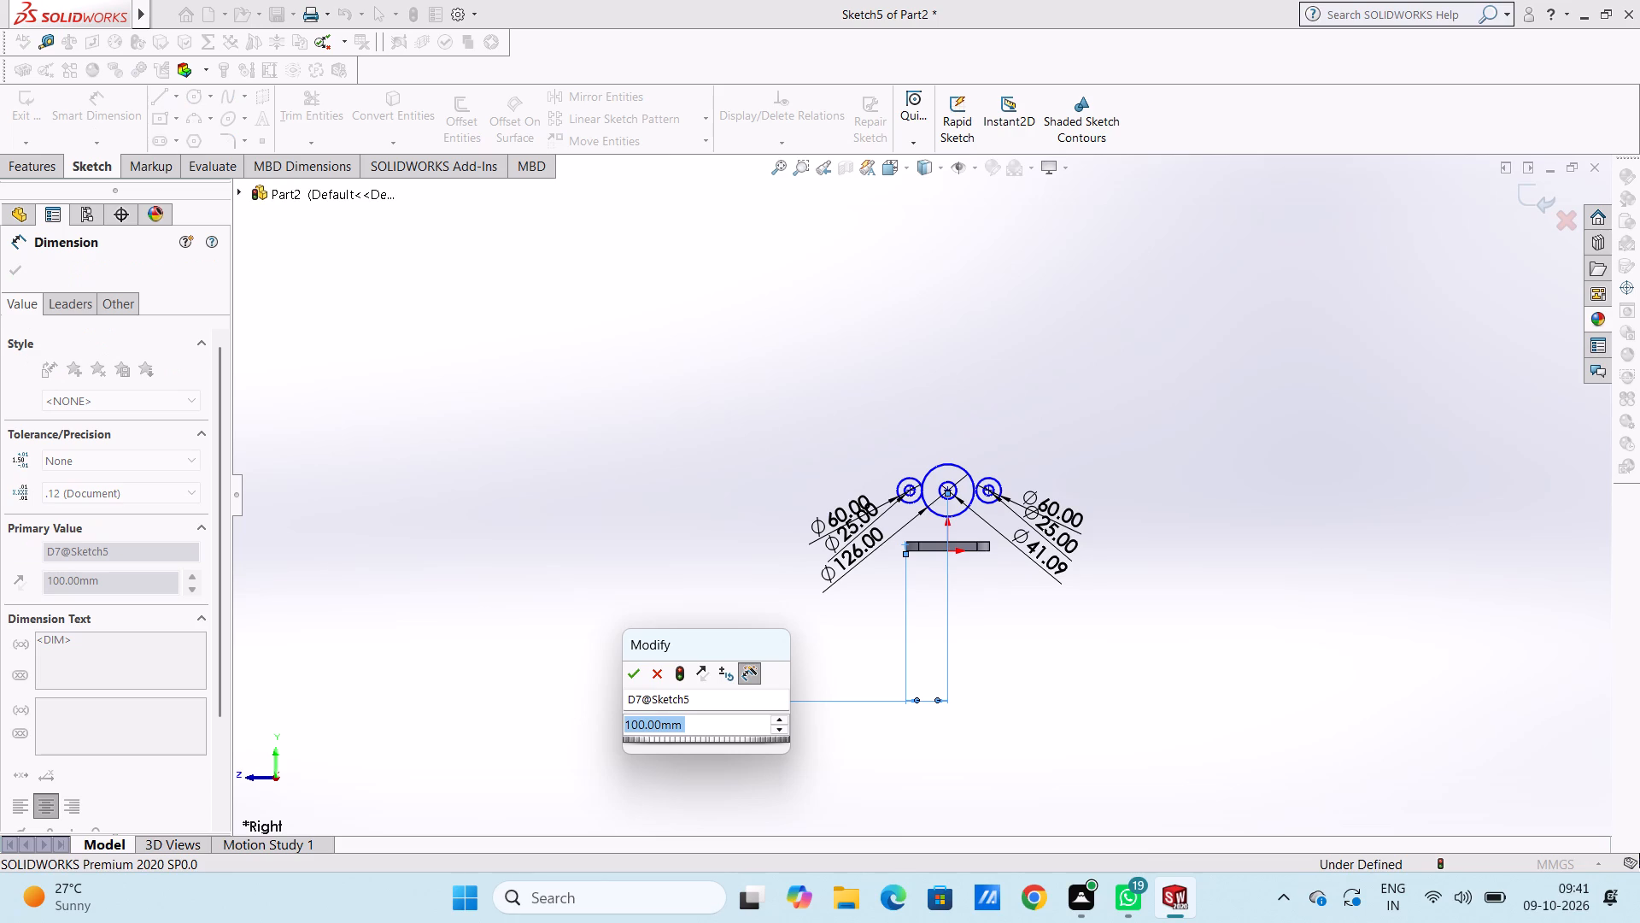
pyautogui.write('200')
pyautogui.press('Return')
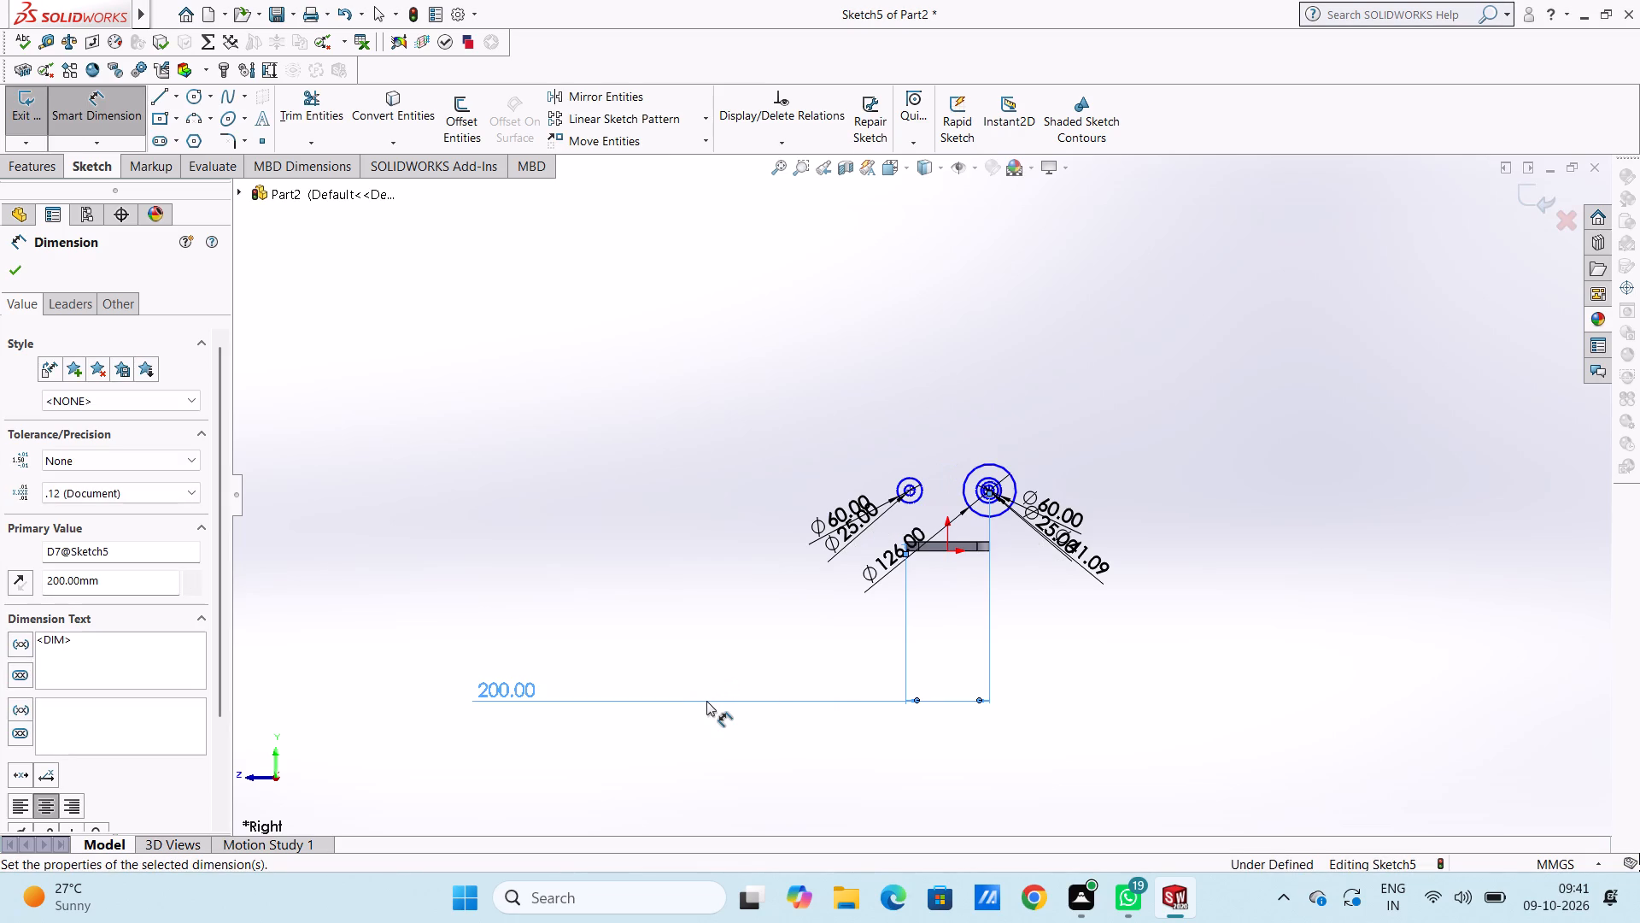
pyautogui.click(690, 483)
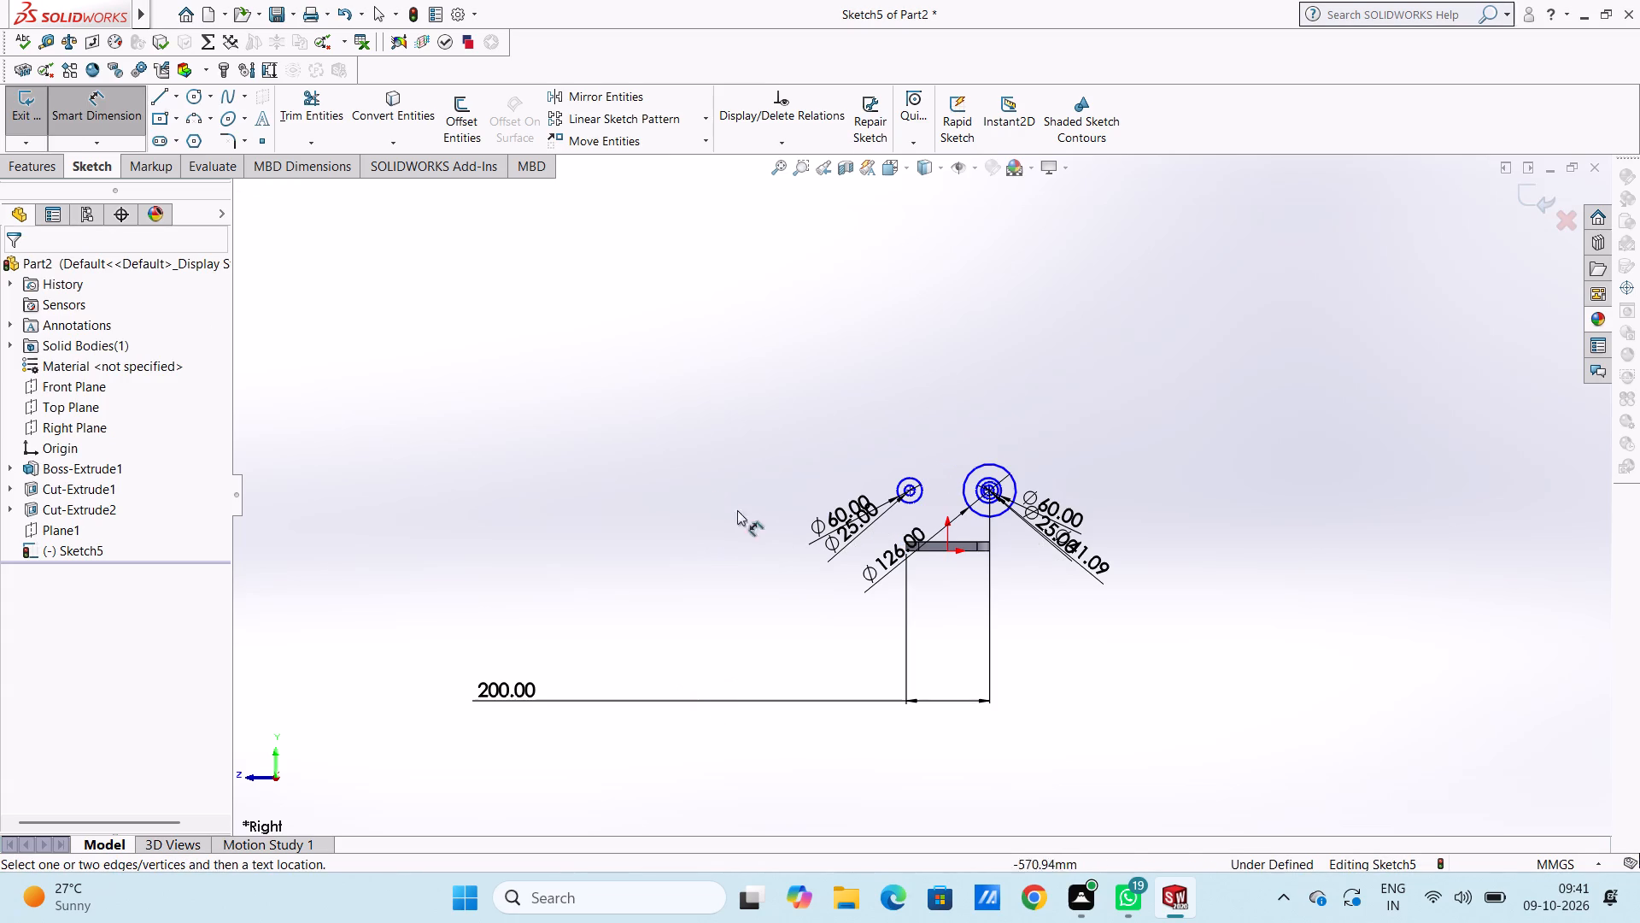
# Dimension the centre of the small circle pair overlapping the central circles horizontally at 270 mm from the origin.
pyautogui.scroll(-9, 973, 487)
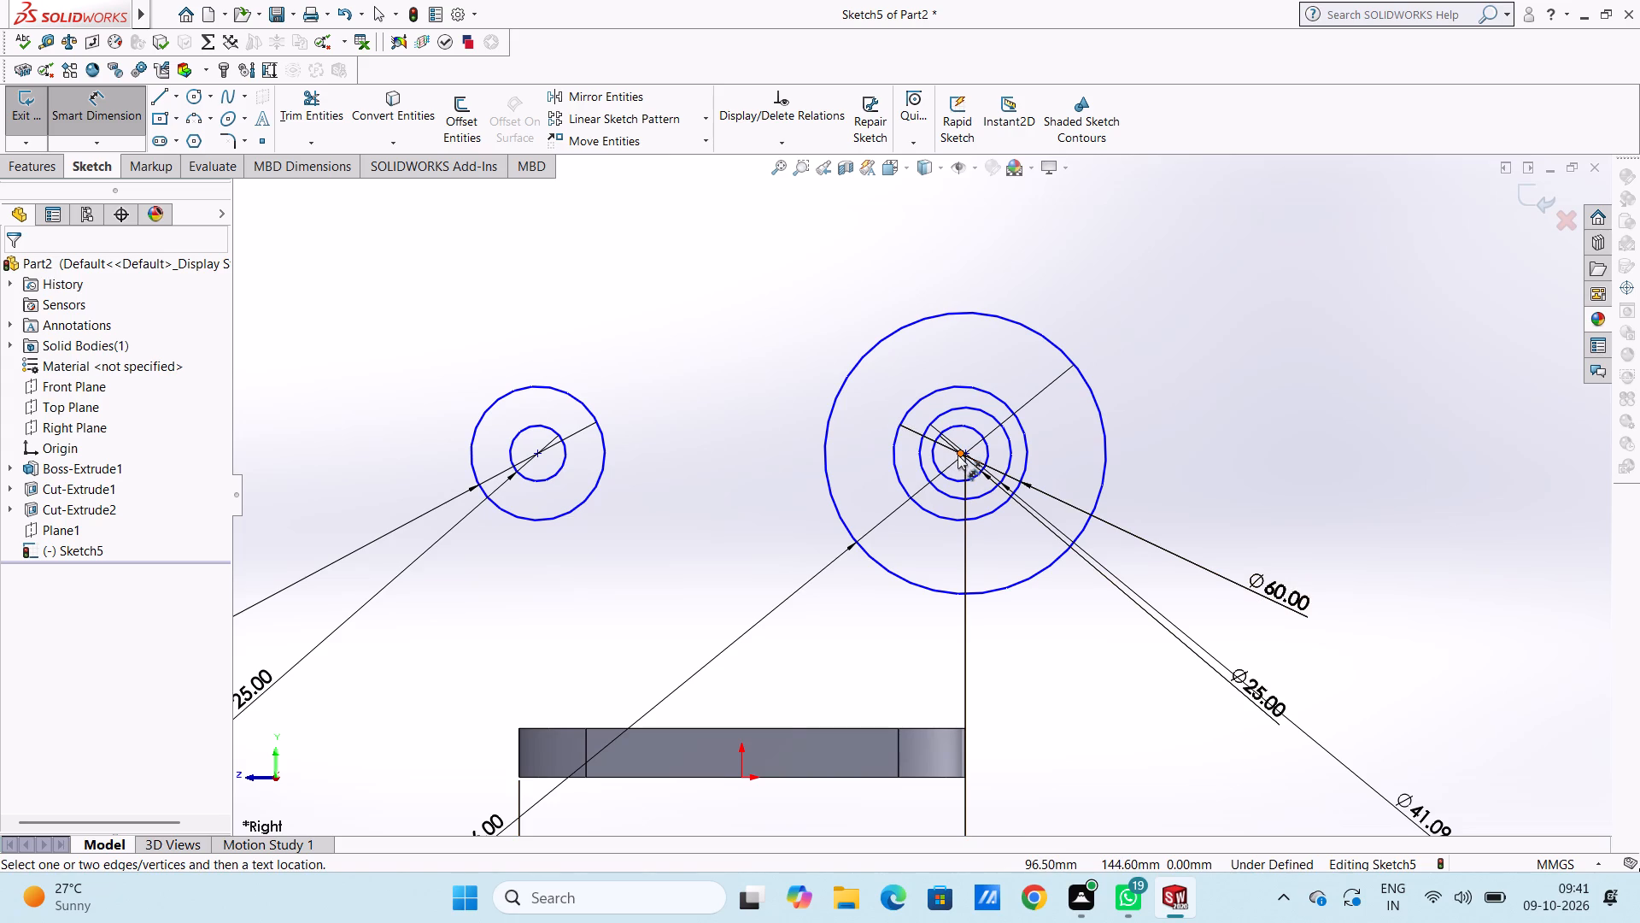
pyautogui.click(958, 455)
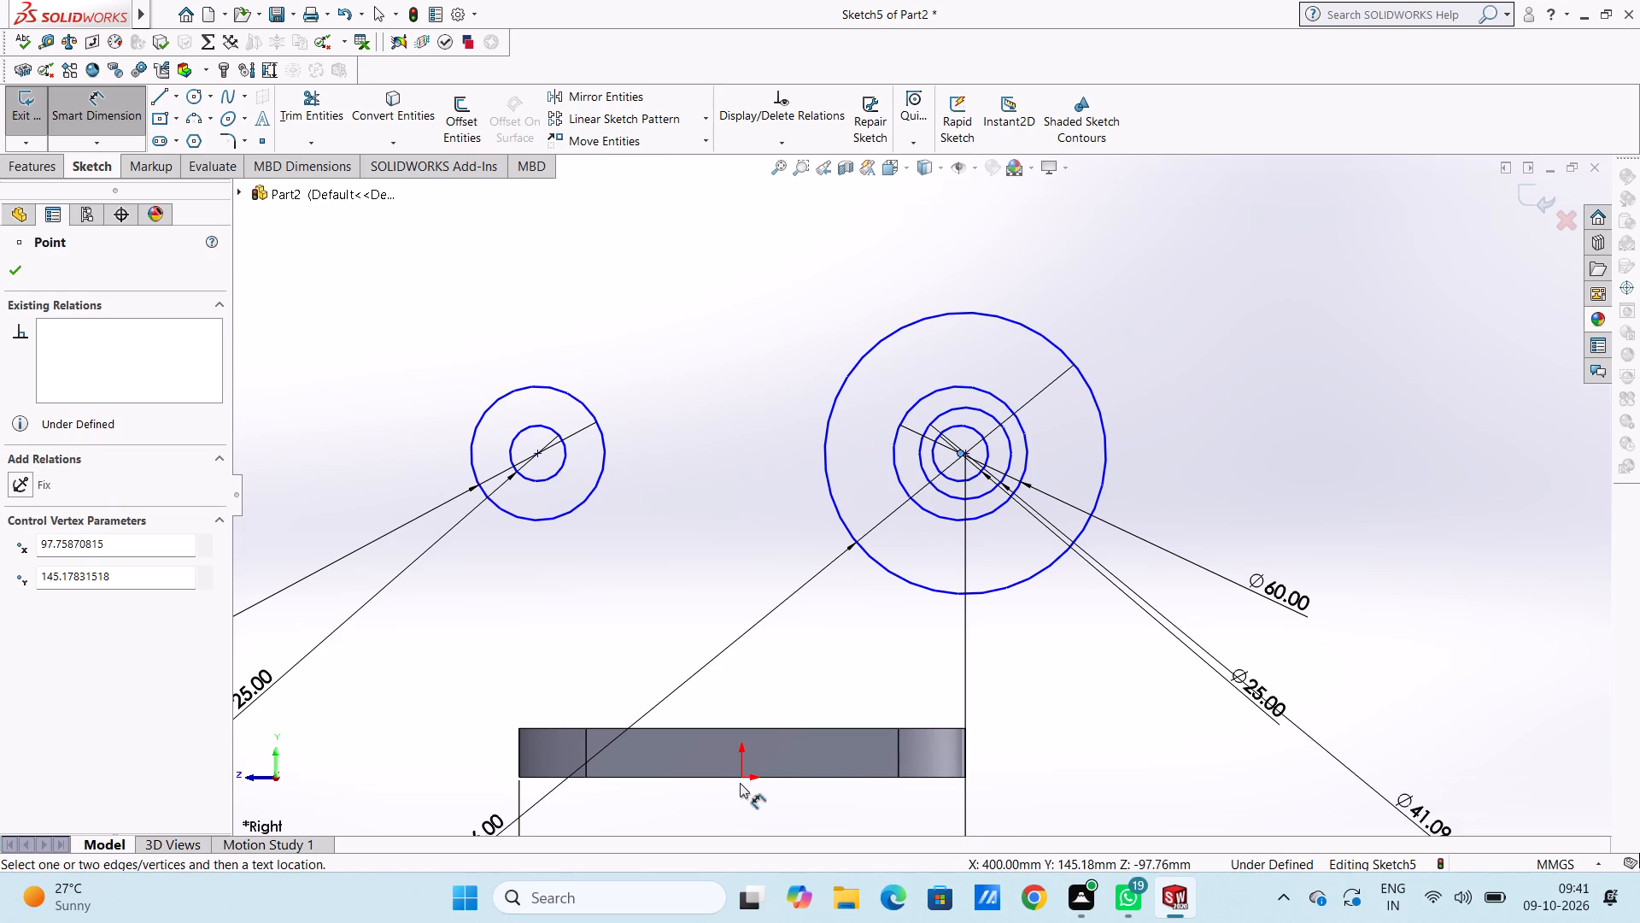
pyautogui.click(741, 779)
pyautogui.scroll(4, 852, 686)
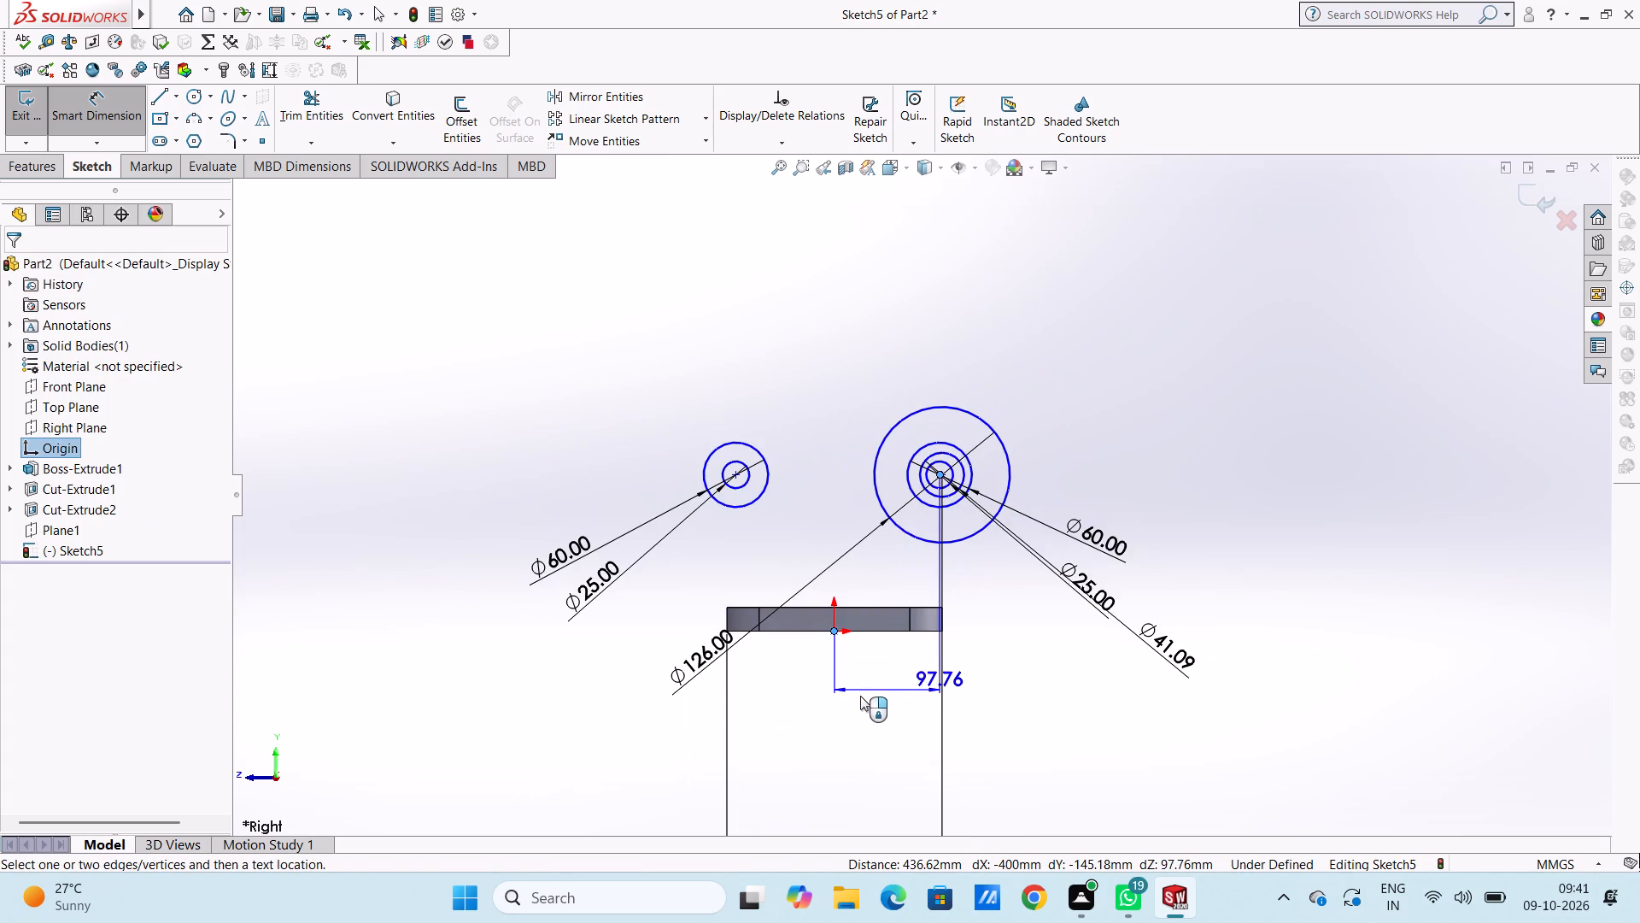
pyautogui.click(835, 759)
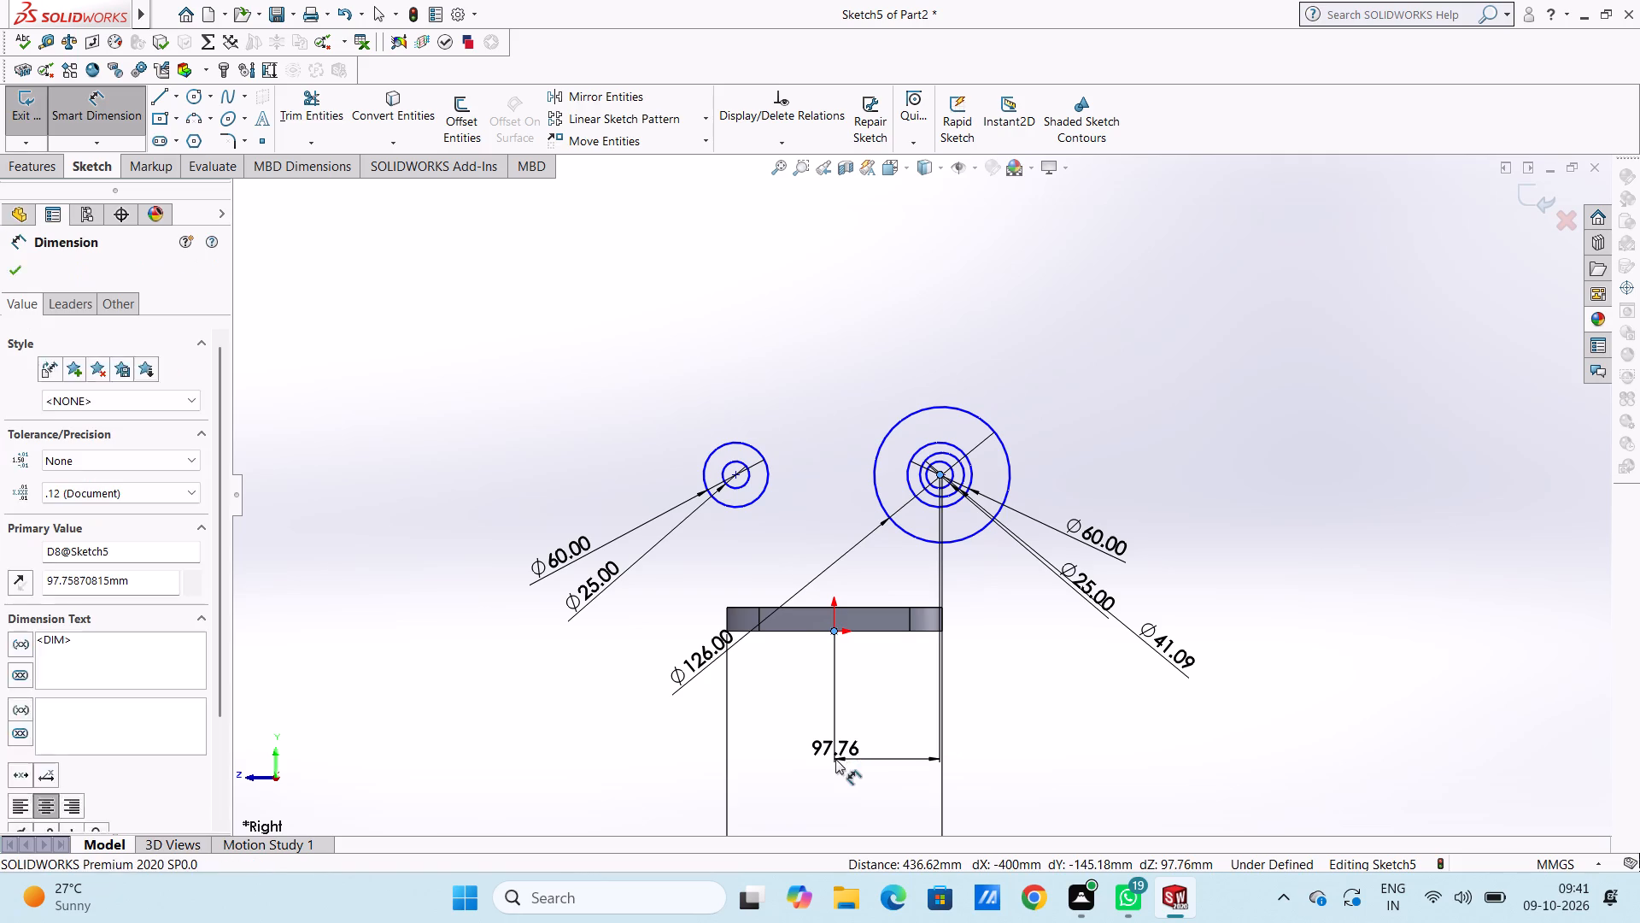
pyautogui.write('270')
pyautogui.press('Return')
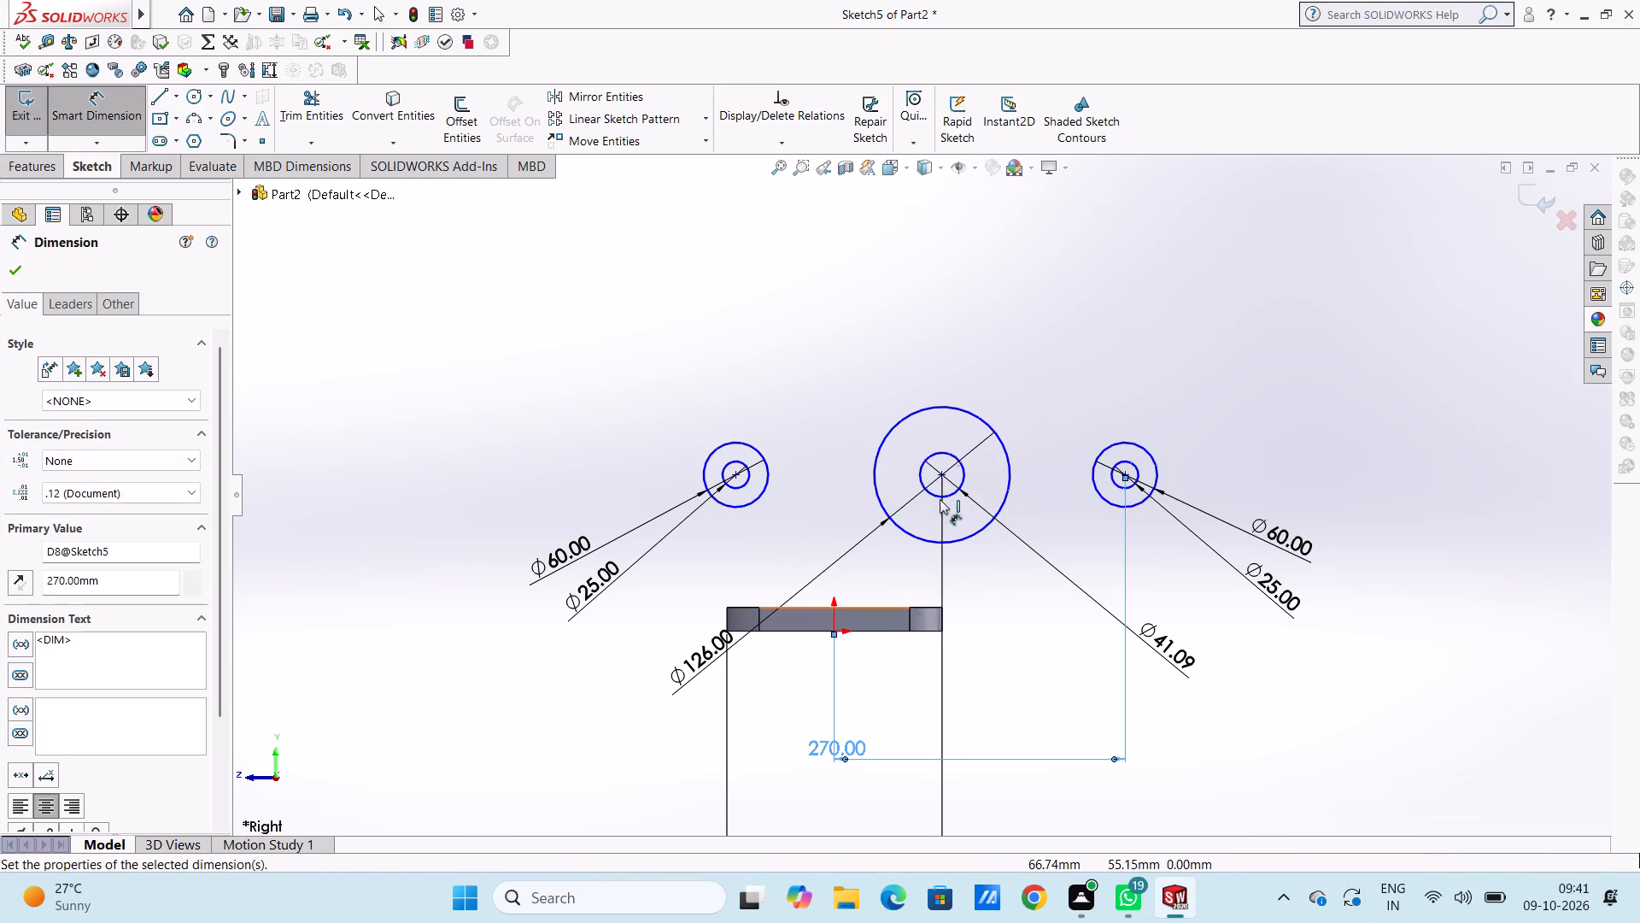
pyautogui.click(789, 411)
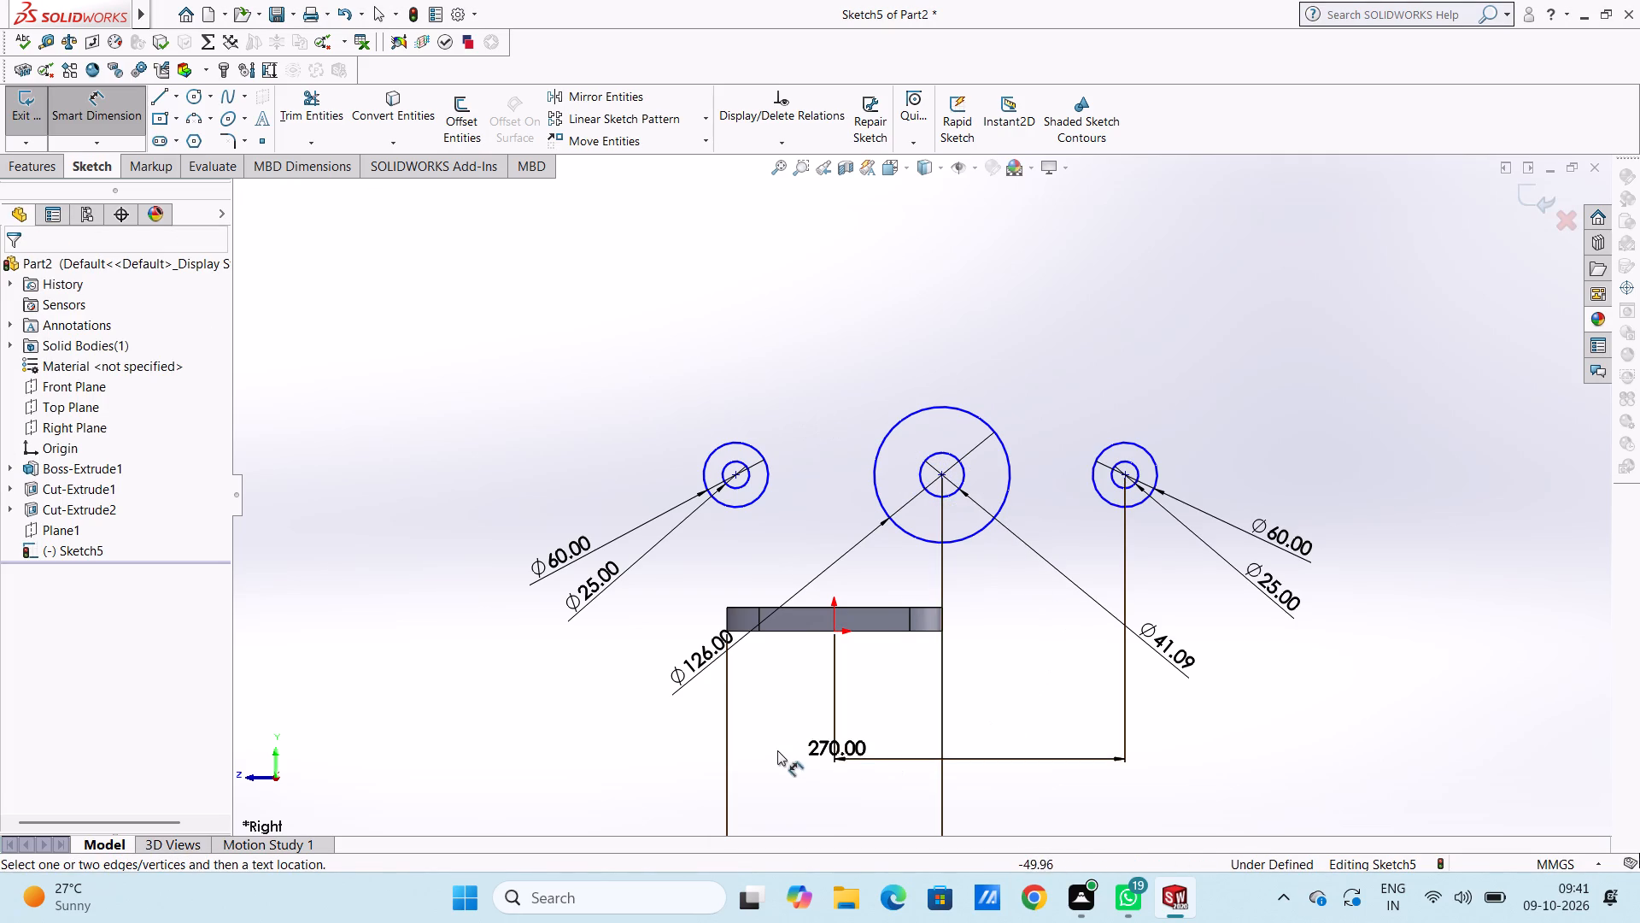
# Delete the 270 mm horizontal dimension between the origin and the right circle pair.
pyautogui.click(820, 750)
pyautogui.press('Delete')
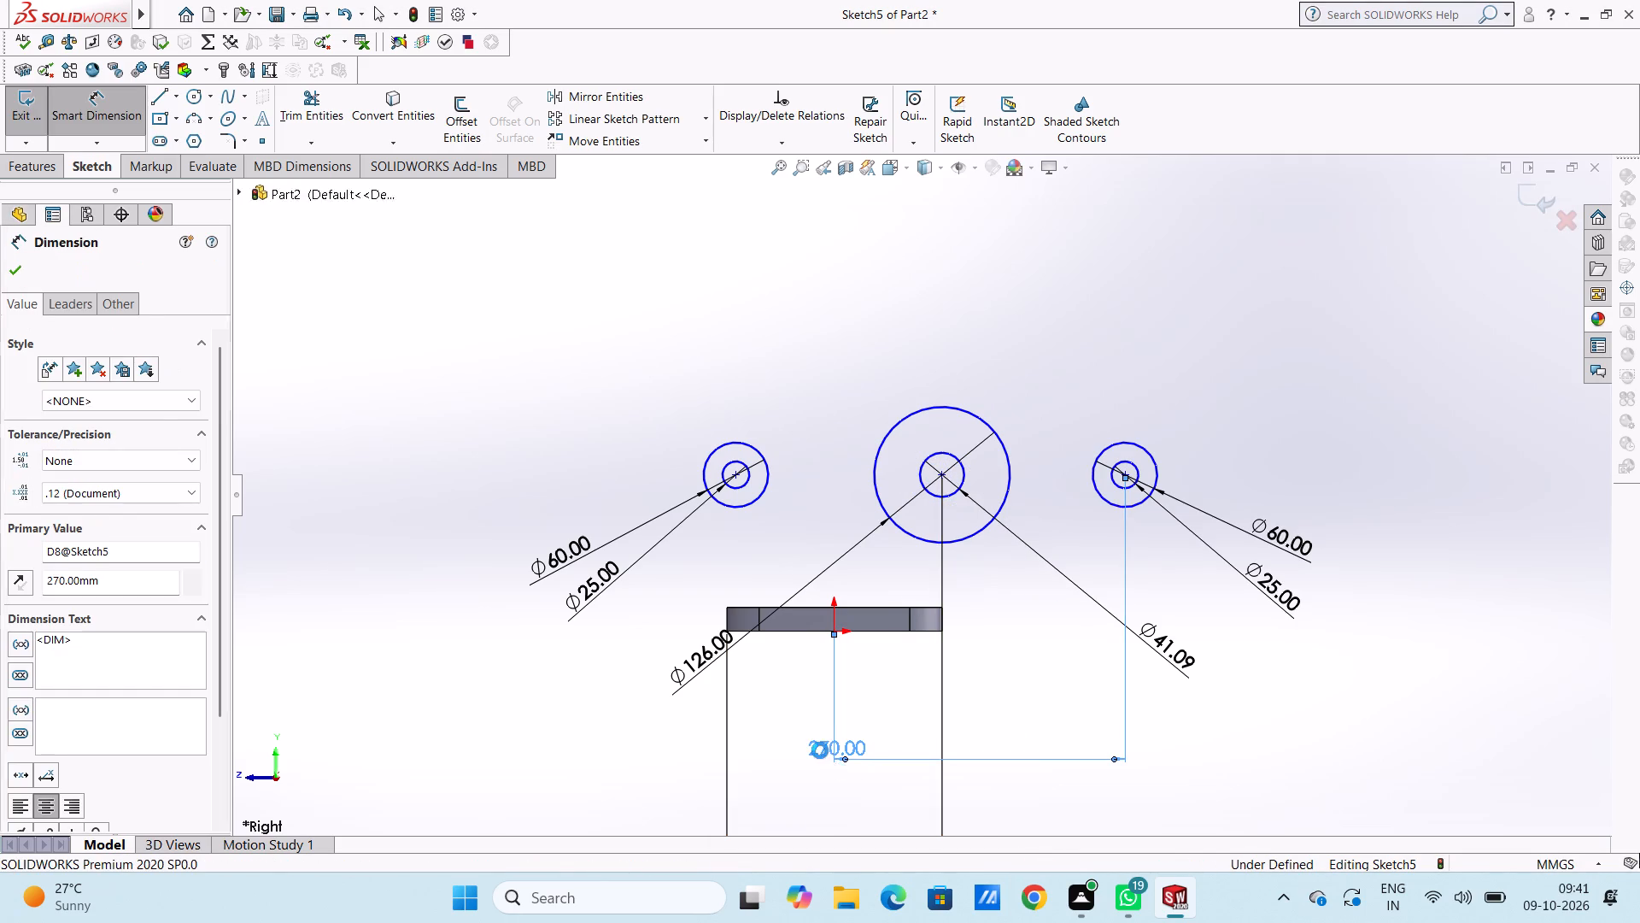
# Dimension the height of the central circles' centre above the origin as 250 mm.
pyautogui.scroll(-1, 862, 547)
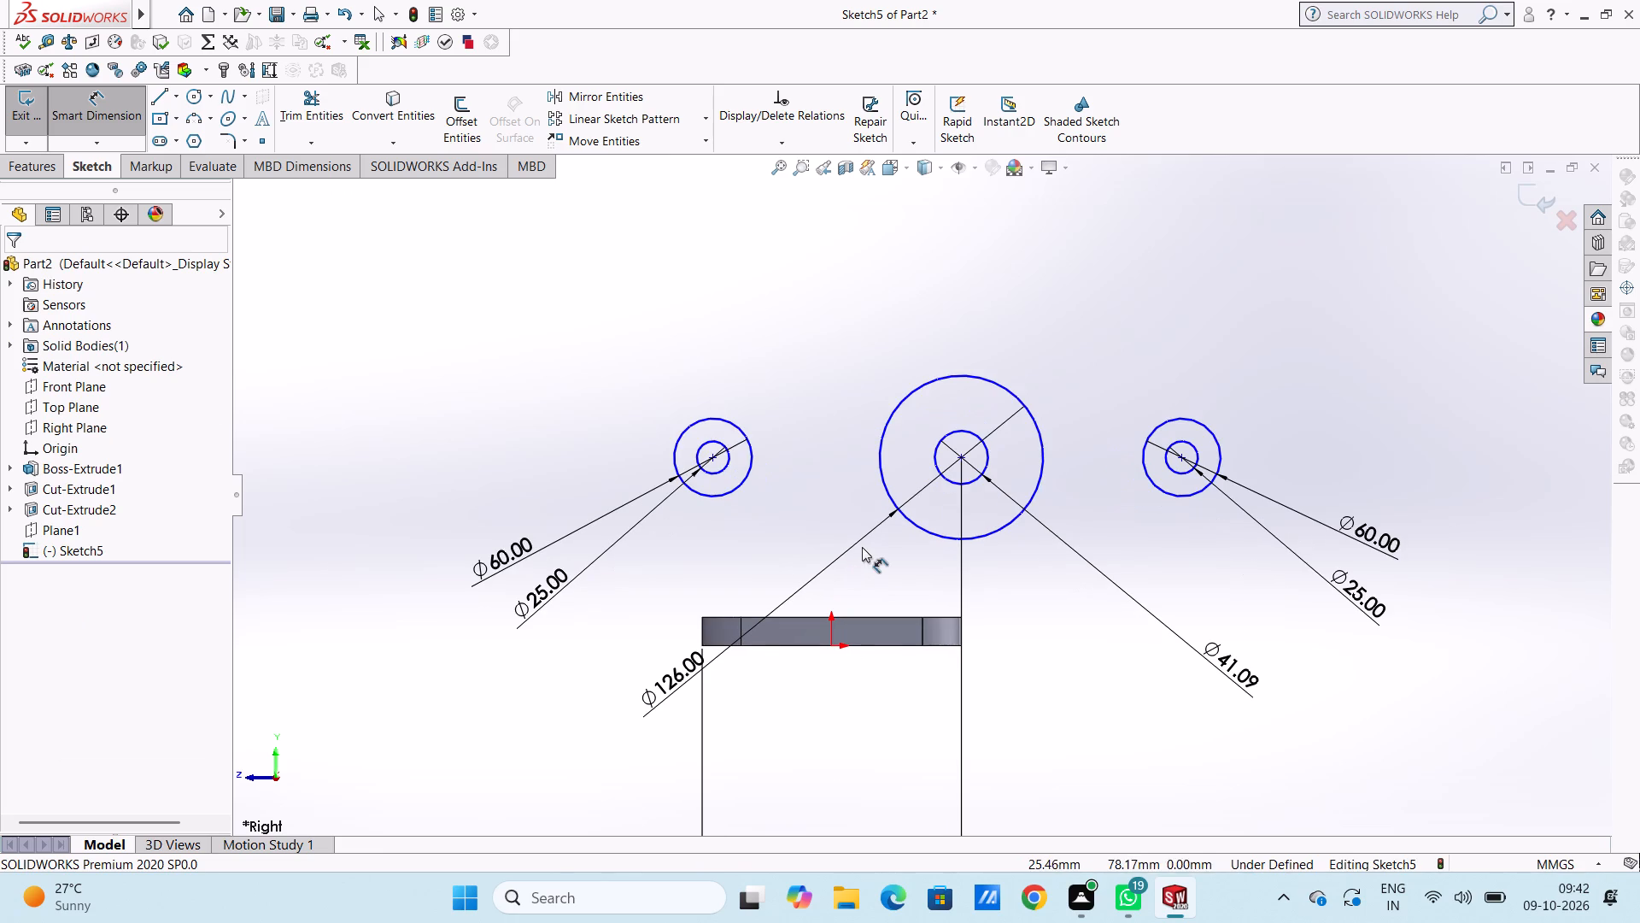
pyautogui.click(831, 647)
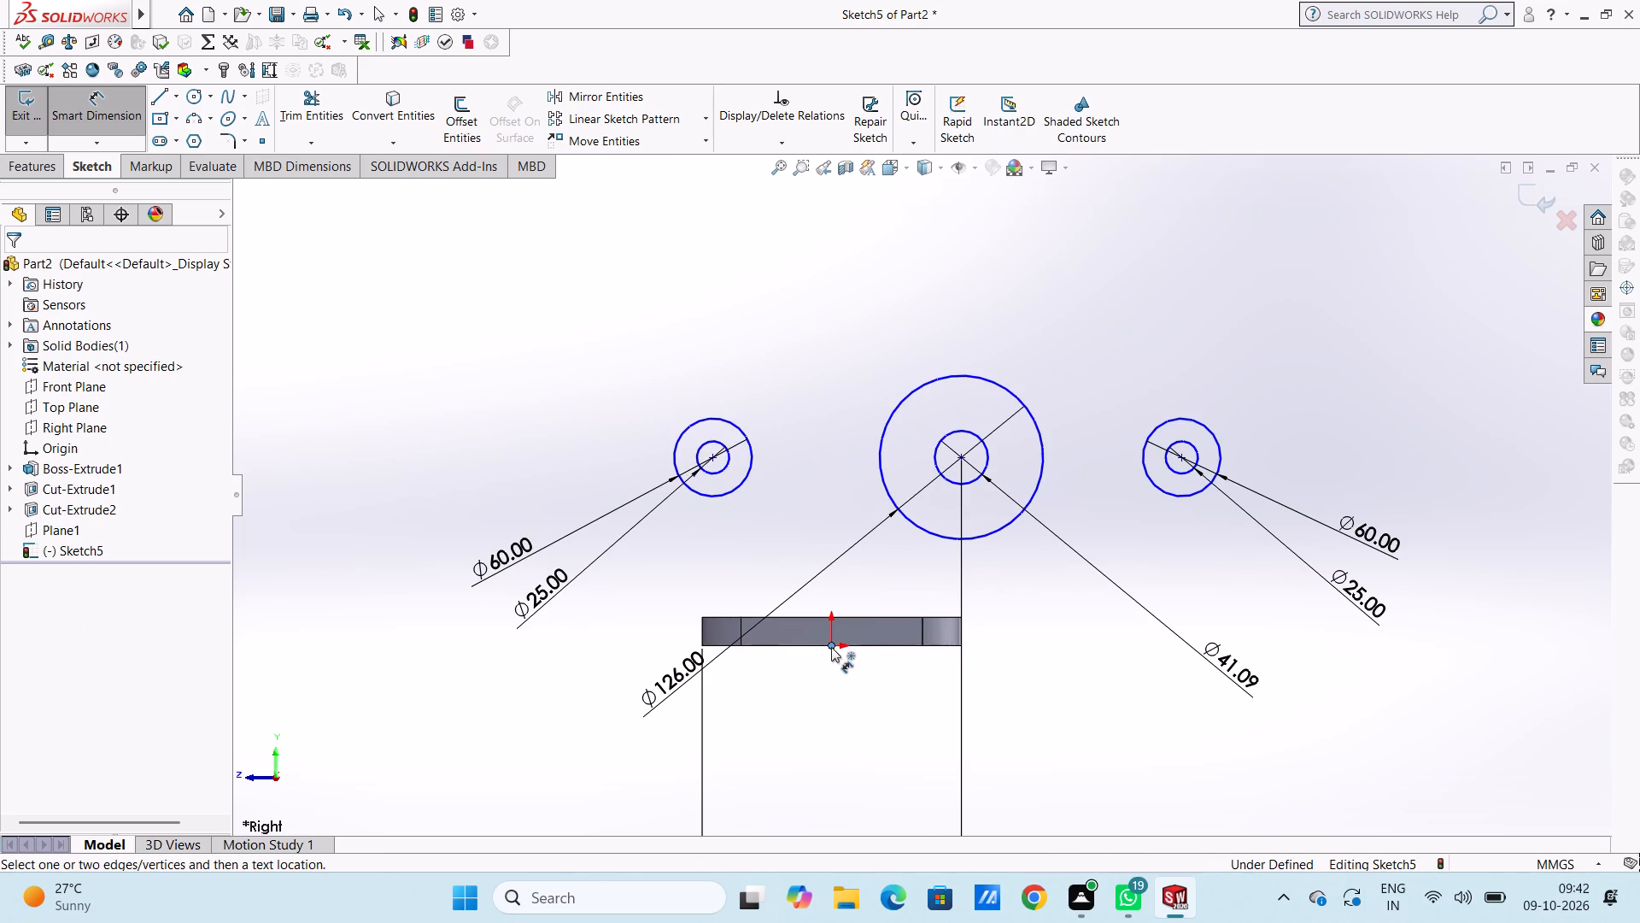
pyautogui.click(961, 459)
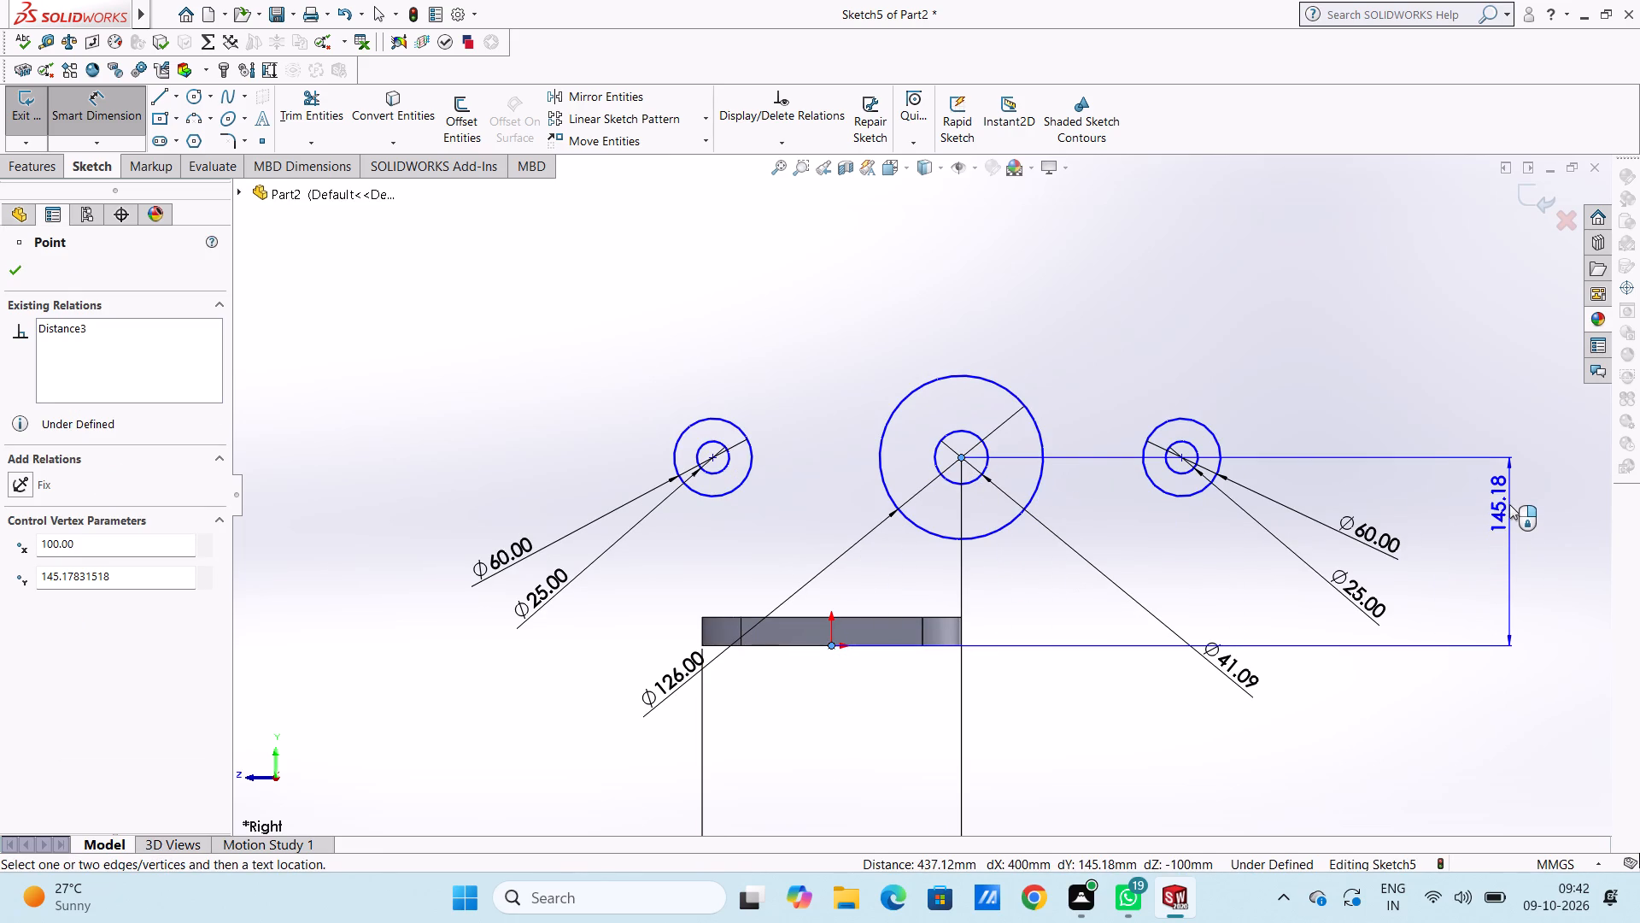
pyautogui.click(1509, 504)
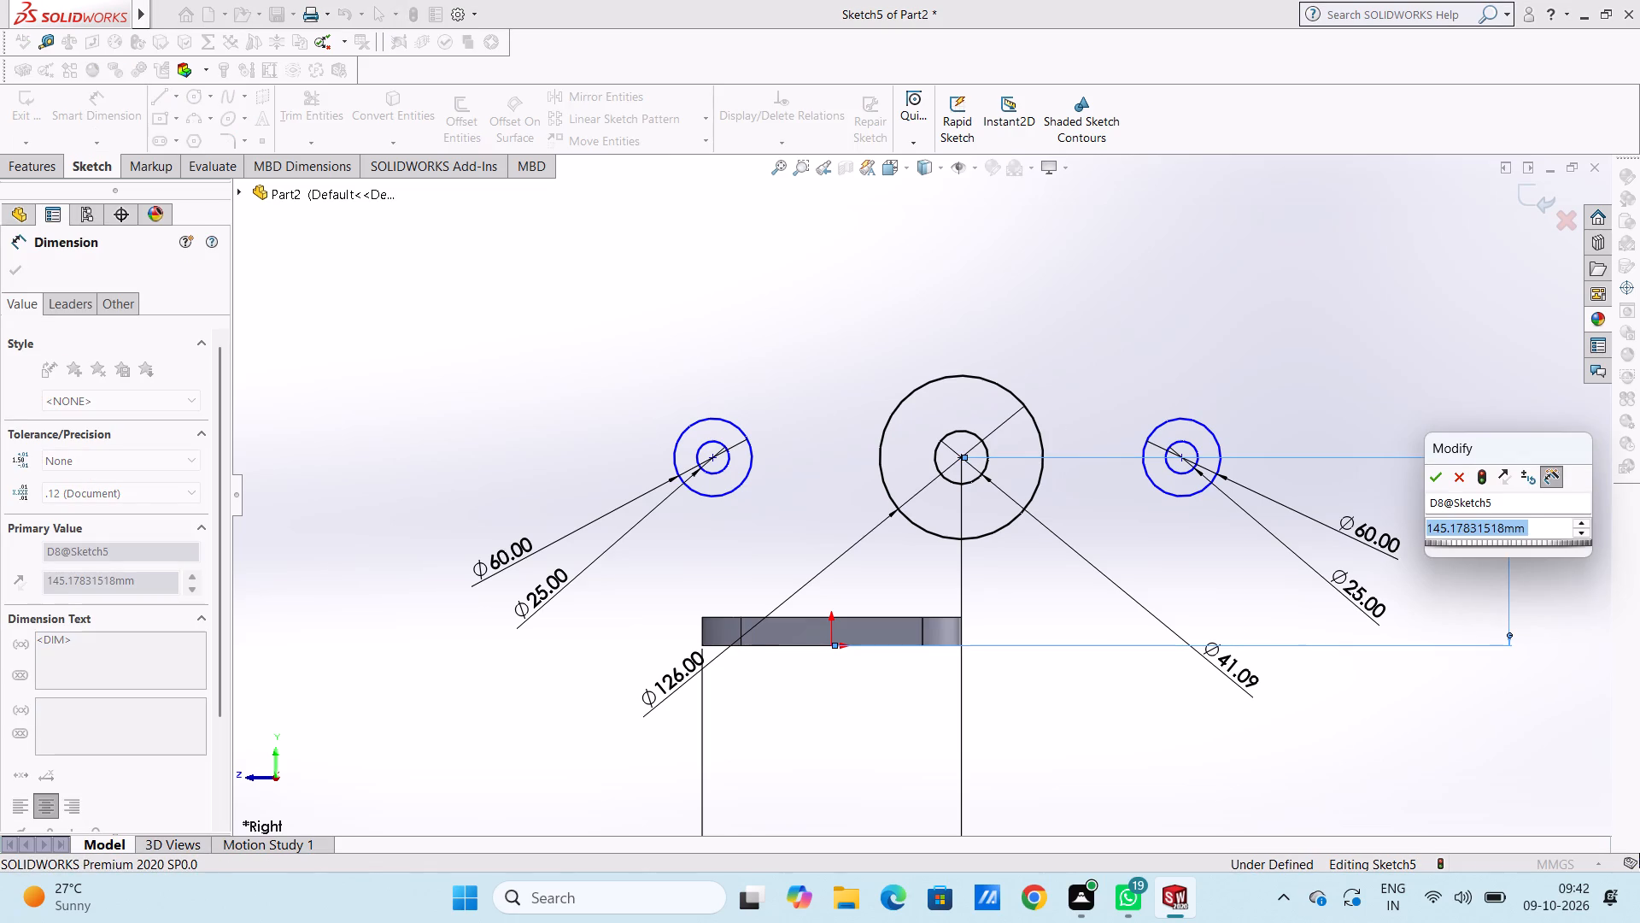
pyautogui.write('250')
pyautogui.press('Return')
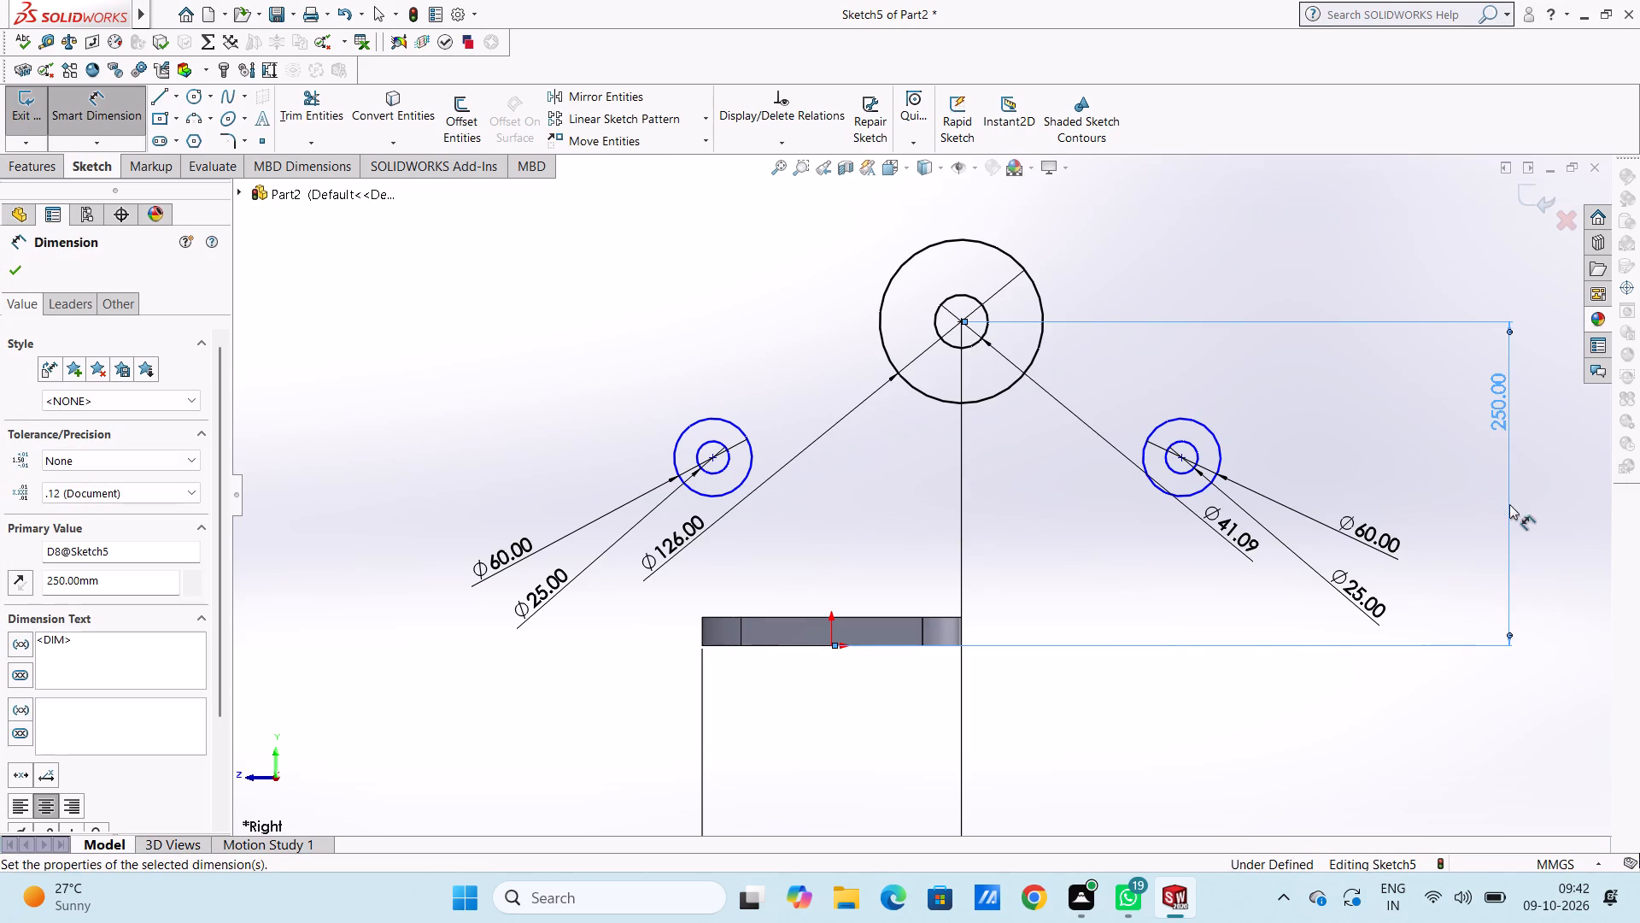
pyautogui.click(1243, 362)
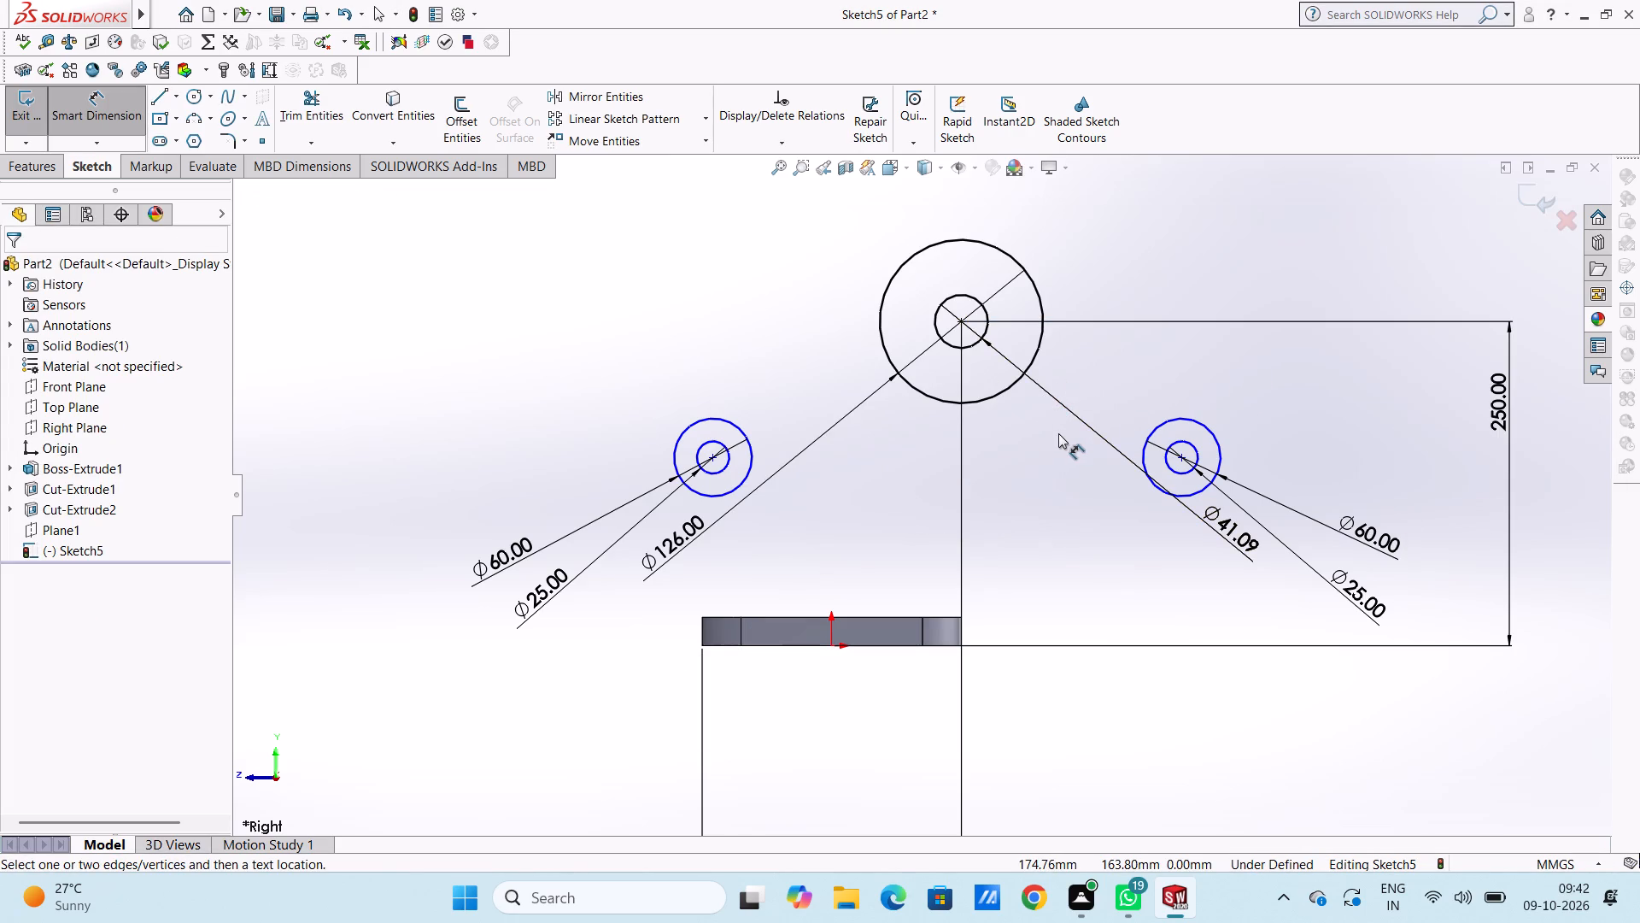
pyautogui.press('Escape')
pyautogui.press('Escape')
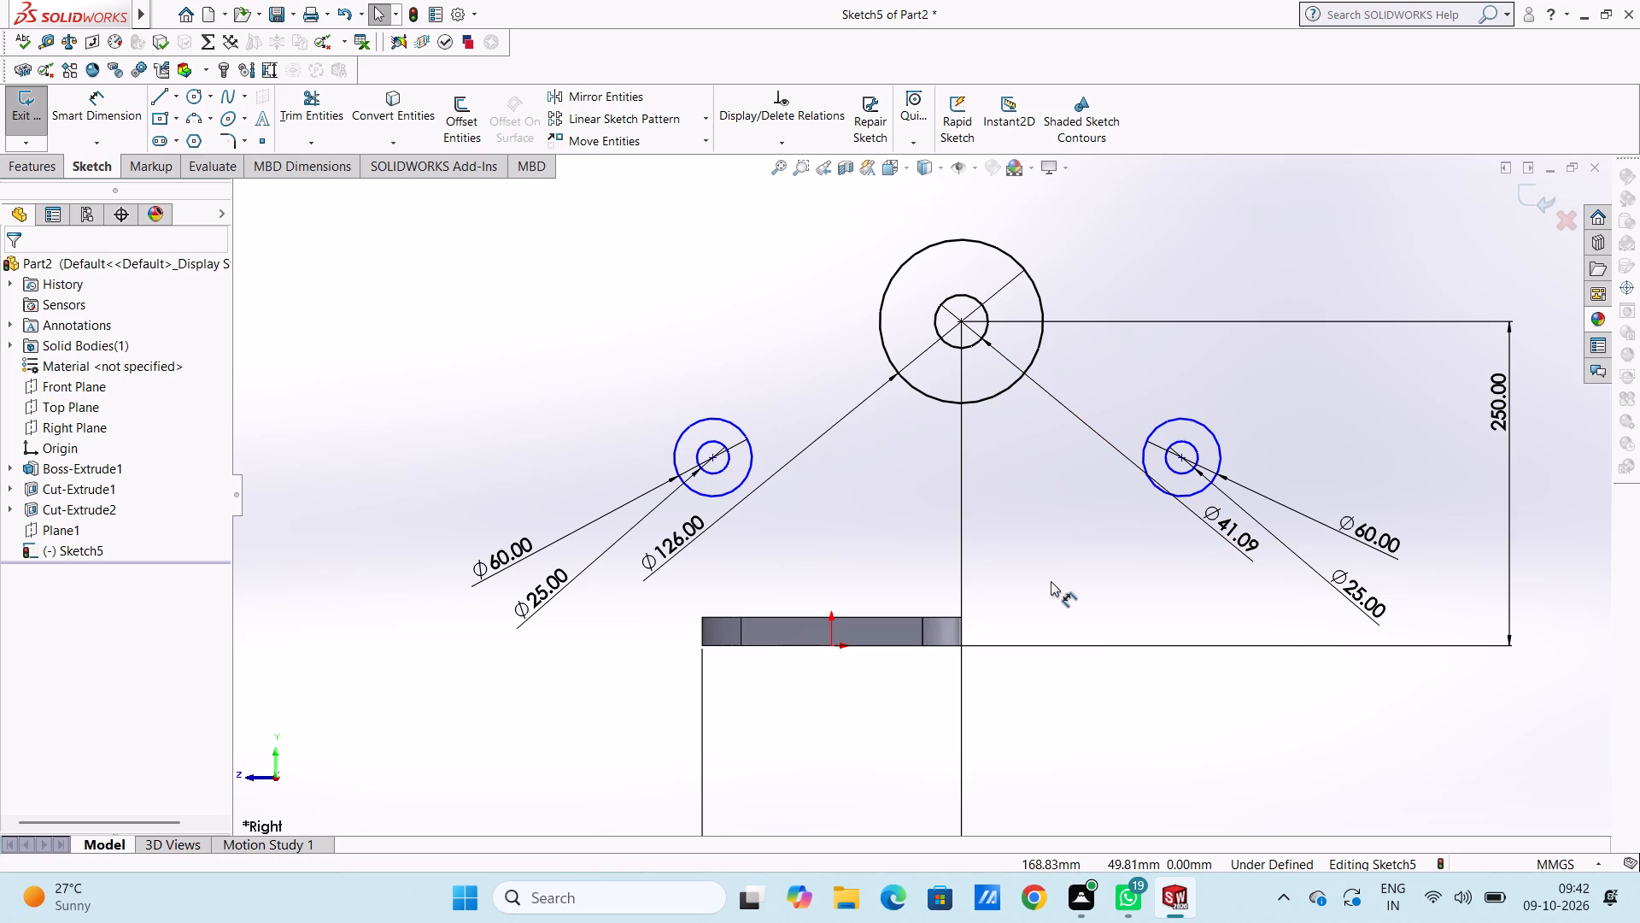
# Add a horizontal relation between the left circle pair's centre and the central circles' centre.
pyautogui.click(714, 455)
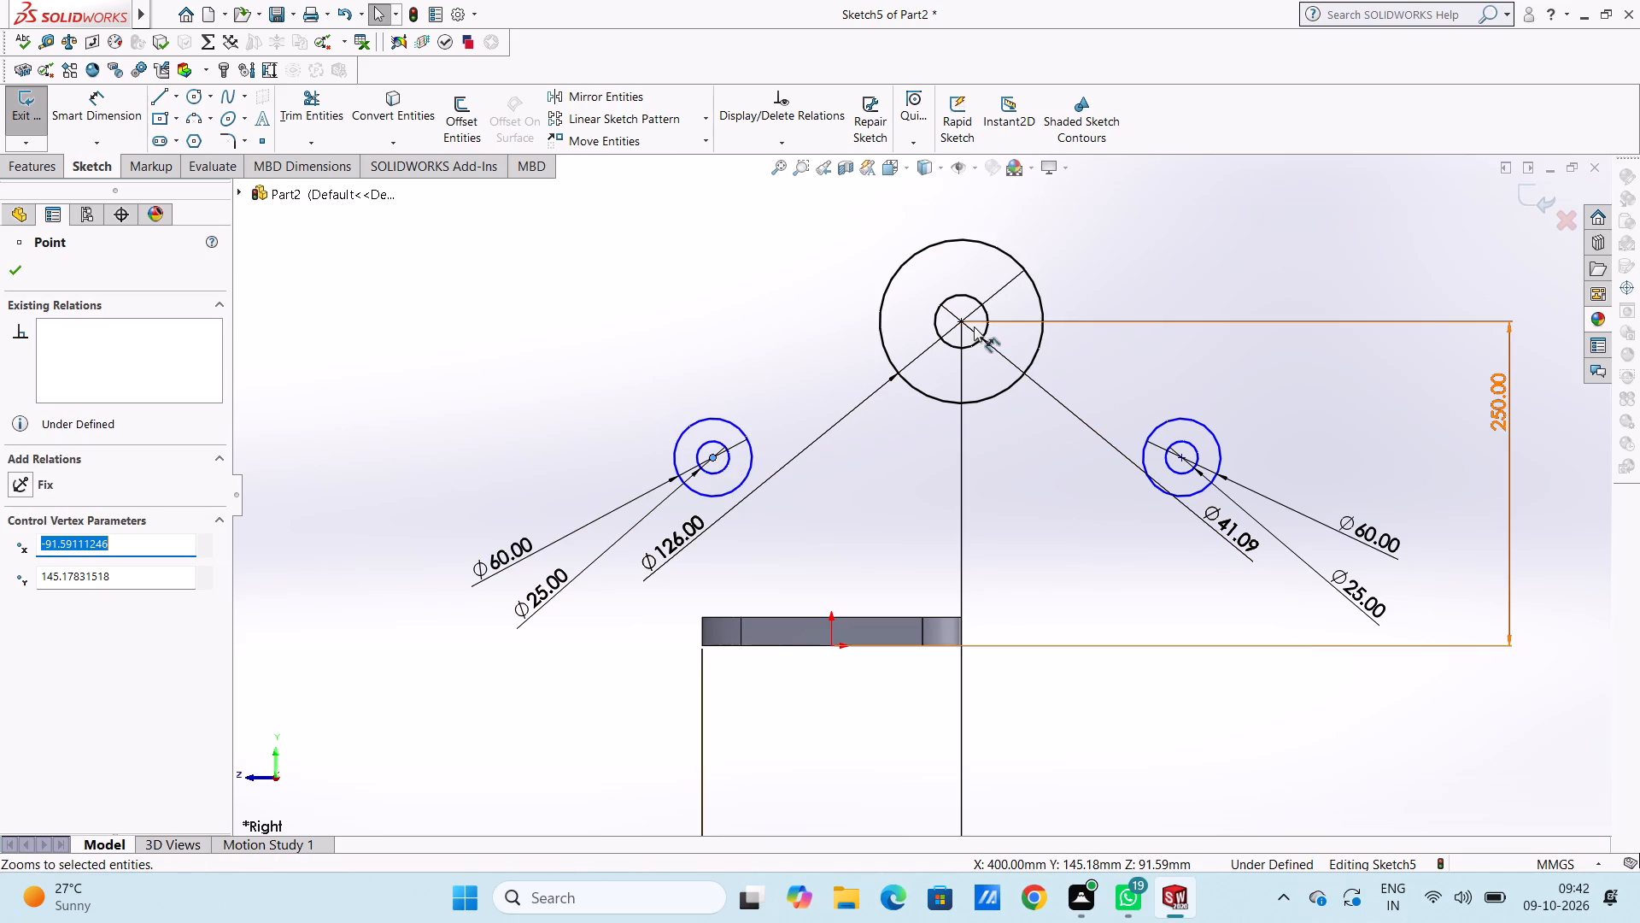
pyautogui.keyDown('ctrl'); pyautogui.click(963, 322); pyautogui.keyUp('ctrl')
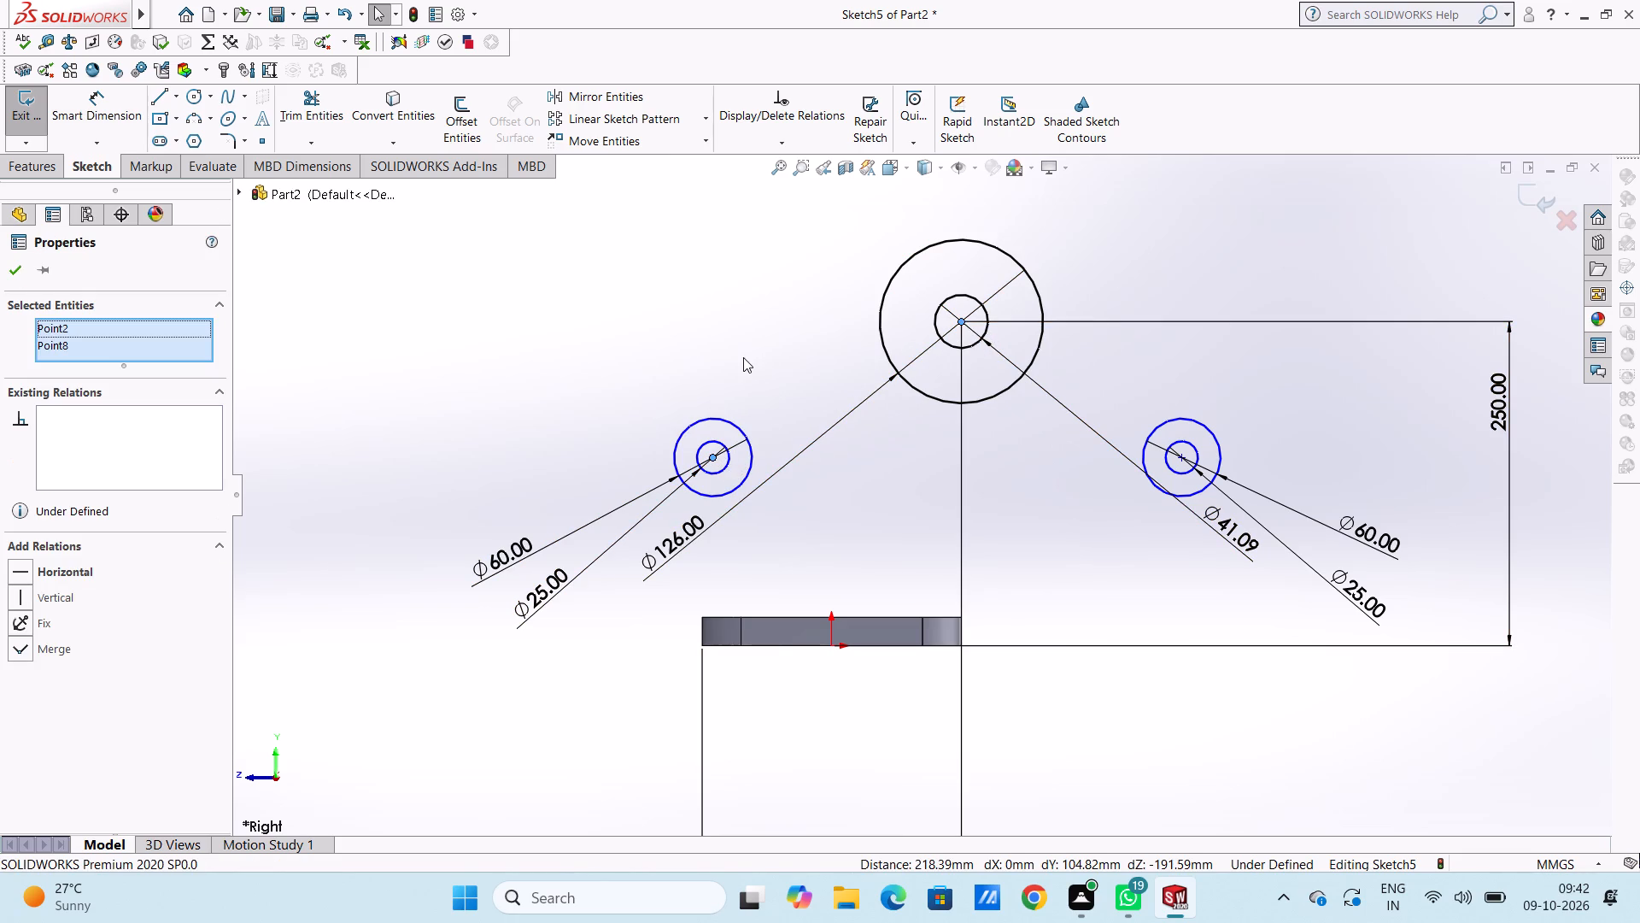
pyautogui.click(20, 568)
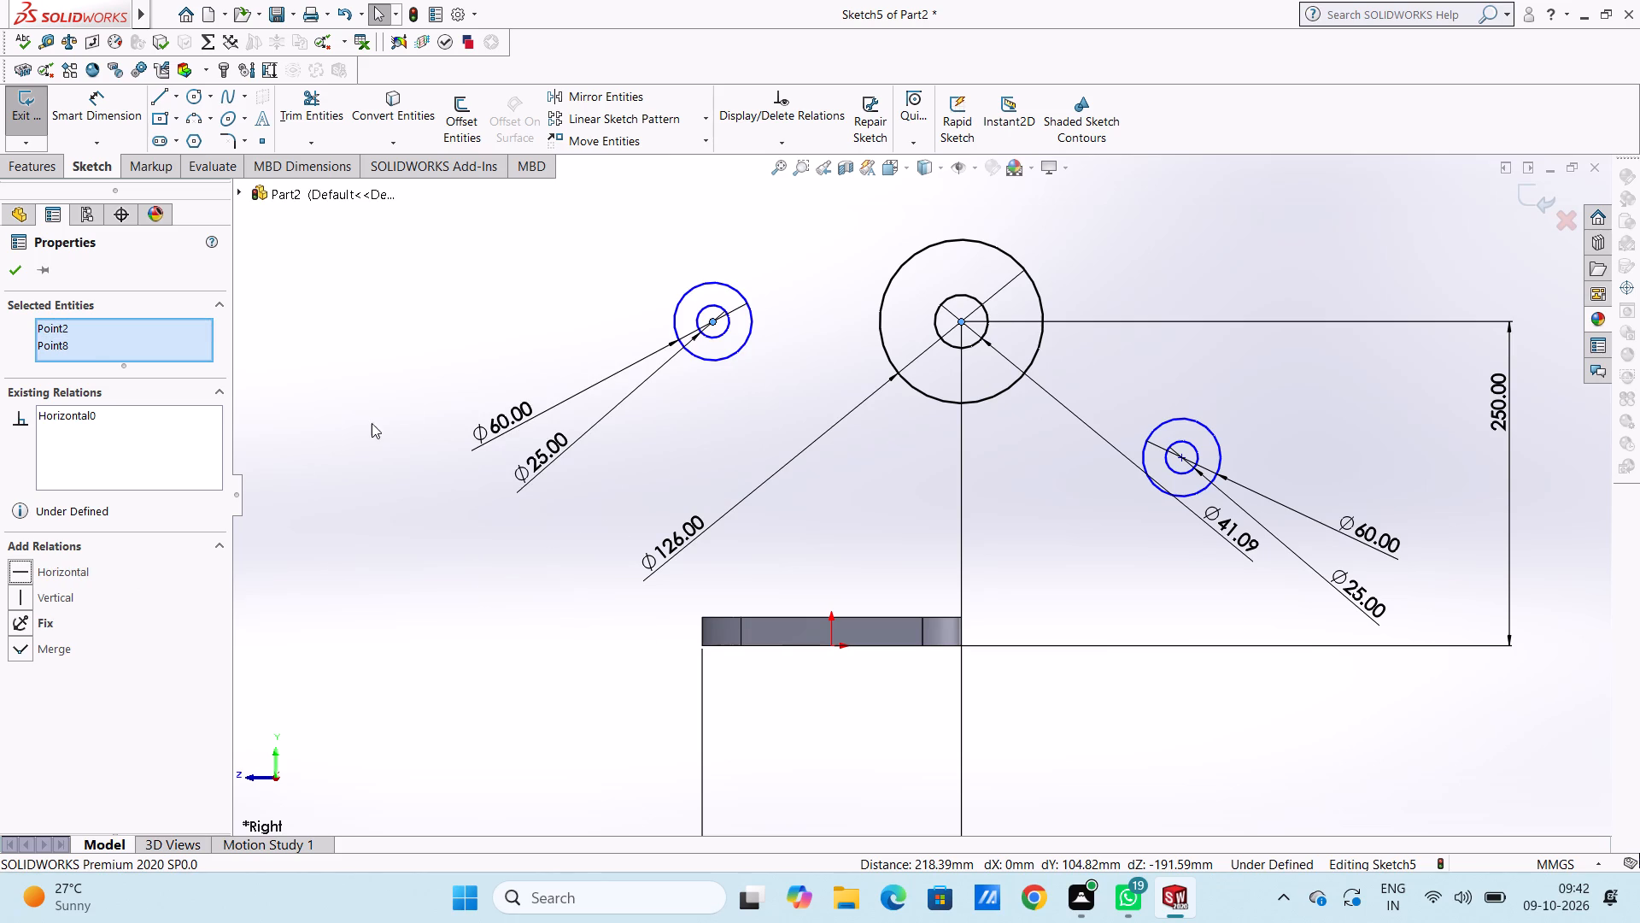
pyautogui.click(480, 294)
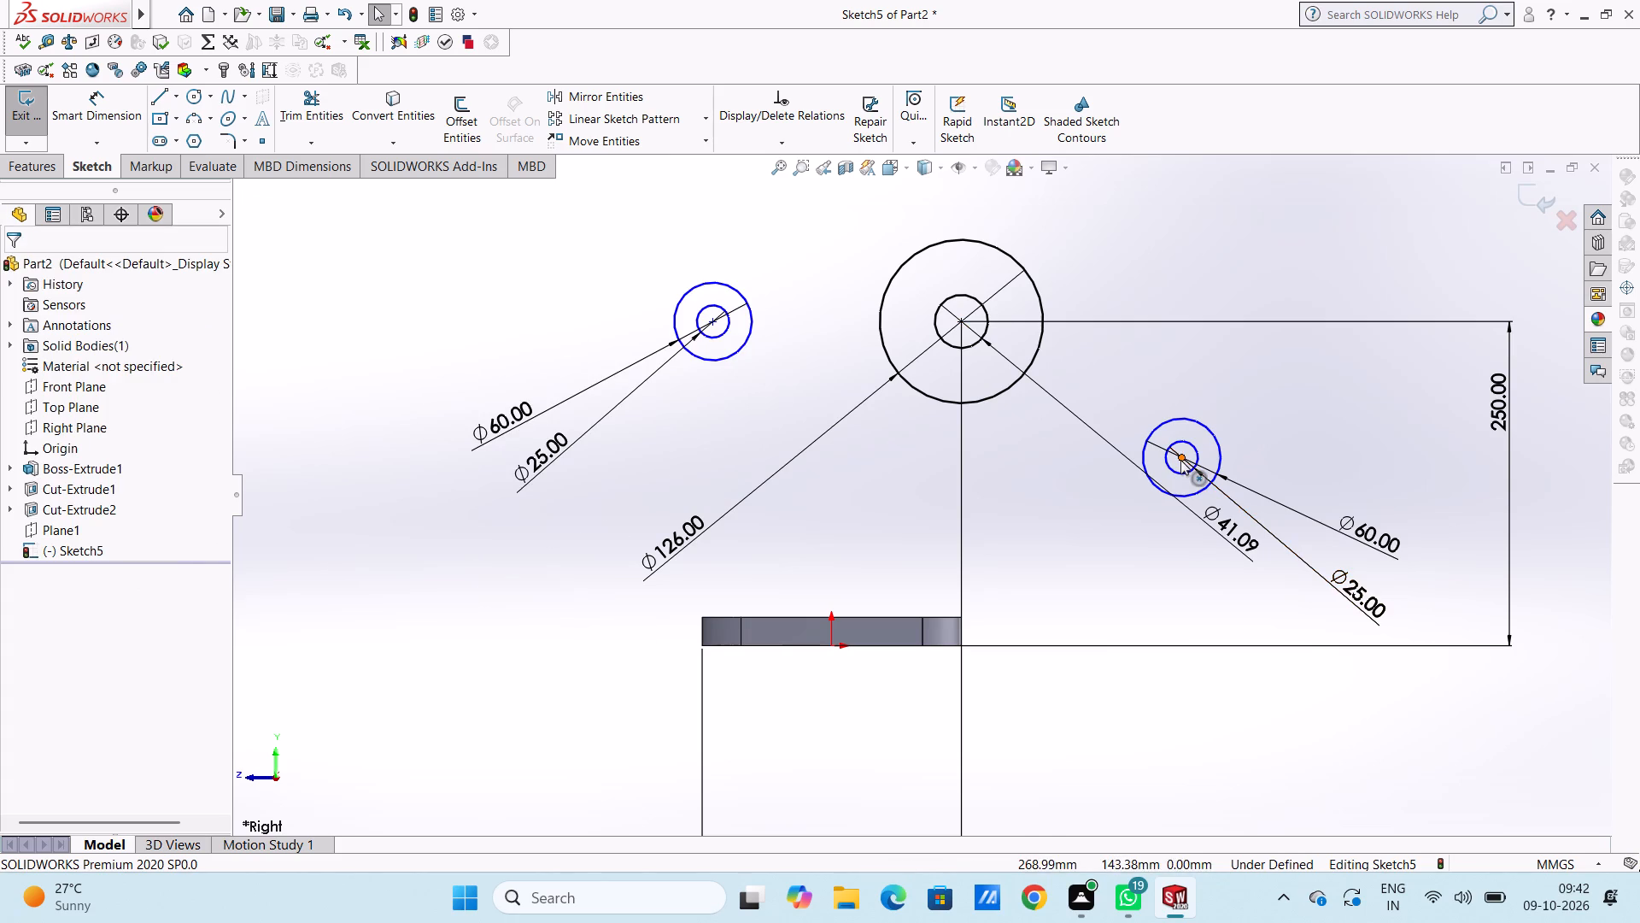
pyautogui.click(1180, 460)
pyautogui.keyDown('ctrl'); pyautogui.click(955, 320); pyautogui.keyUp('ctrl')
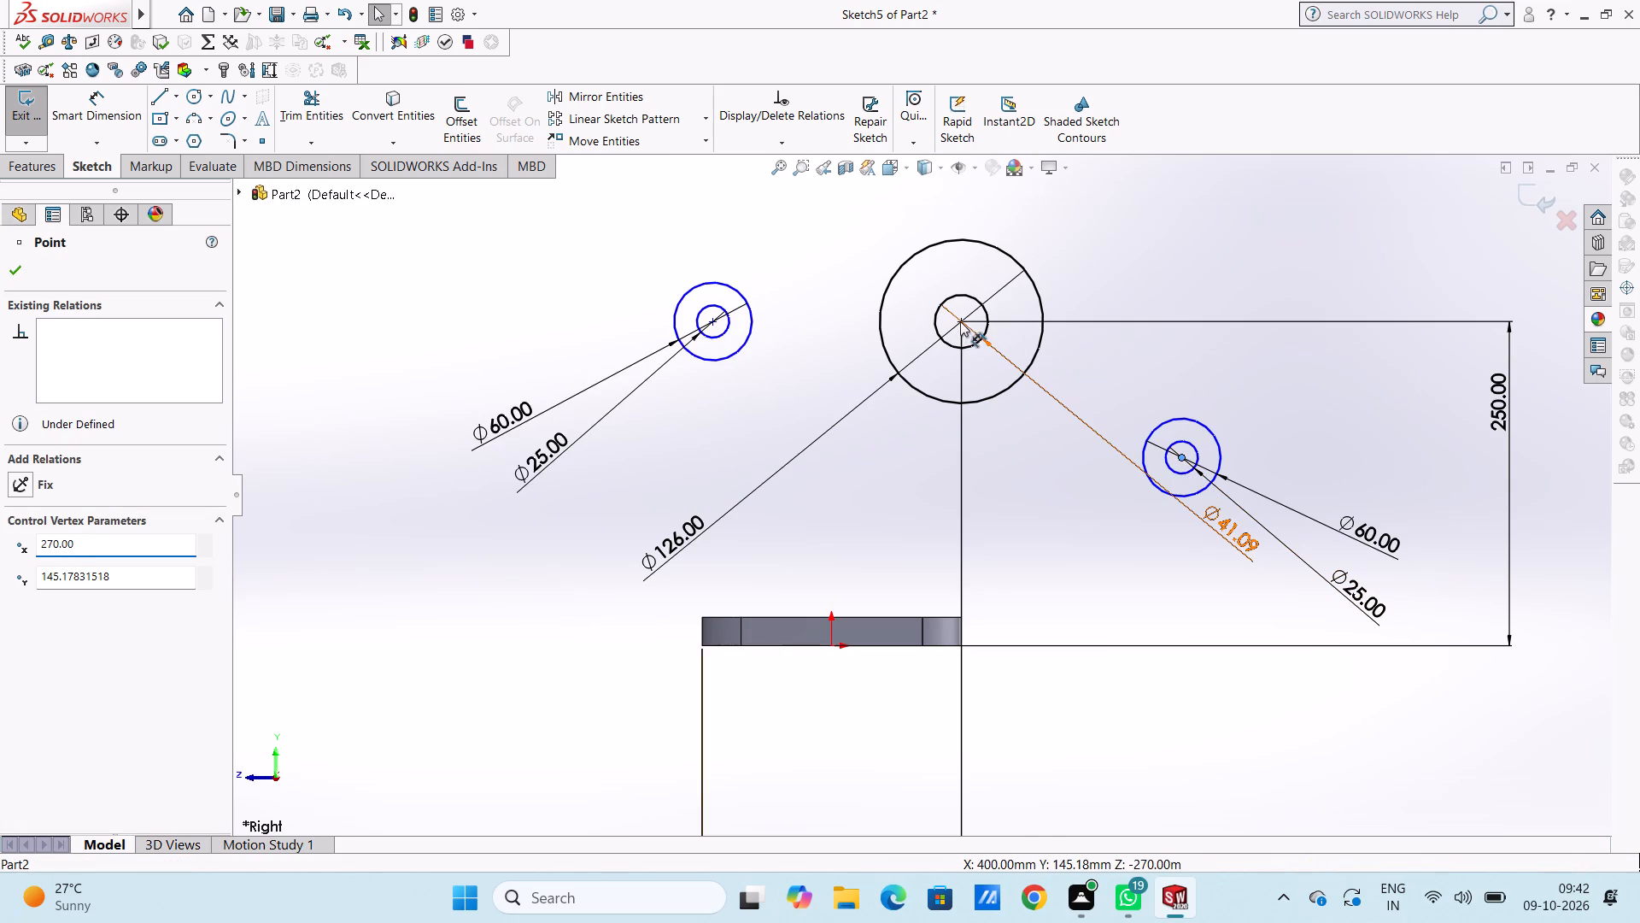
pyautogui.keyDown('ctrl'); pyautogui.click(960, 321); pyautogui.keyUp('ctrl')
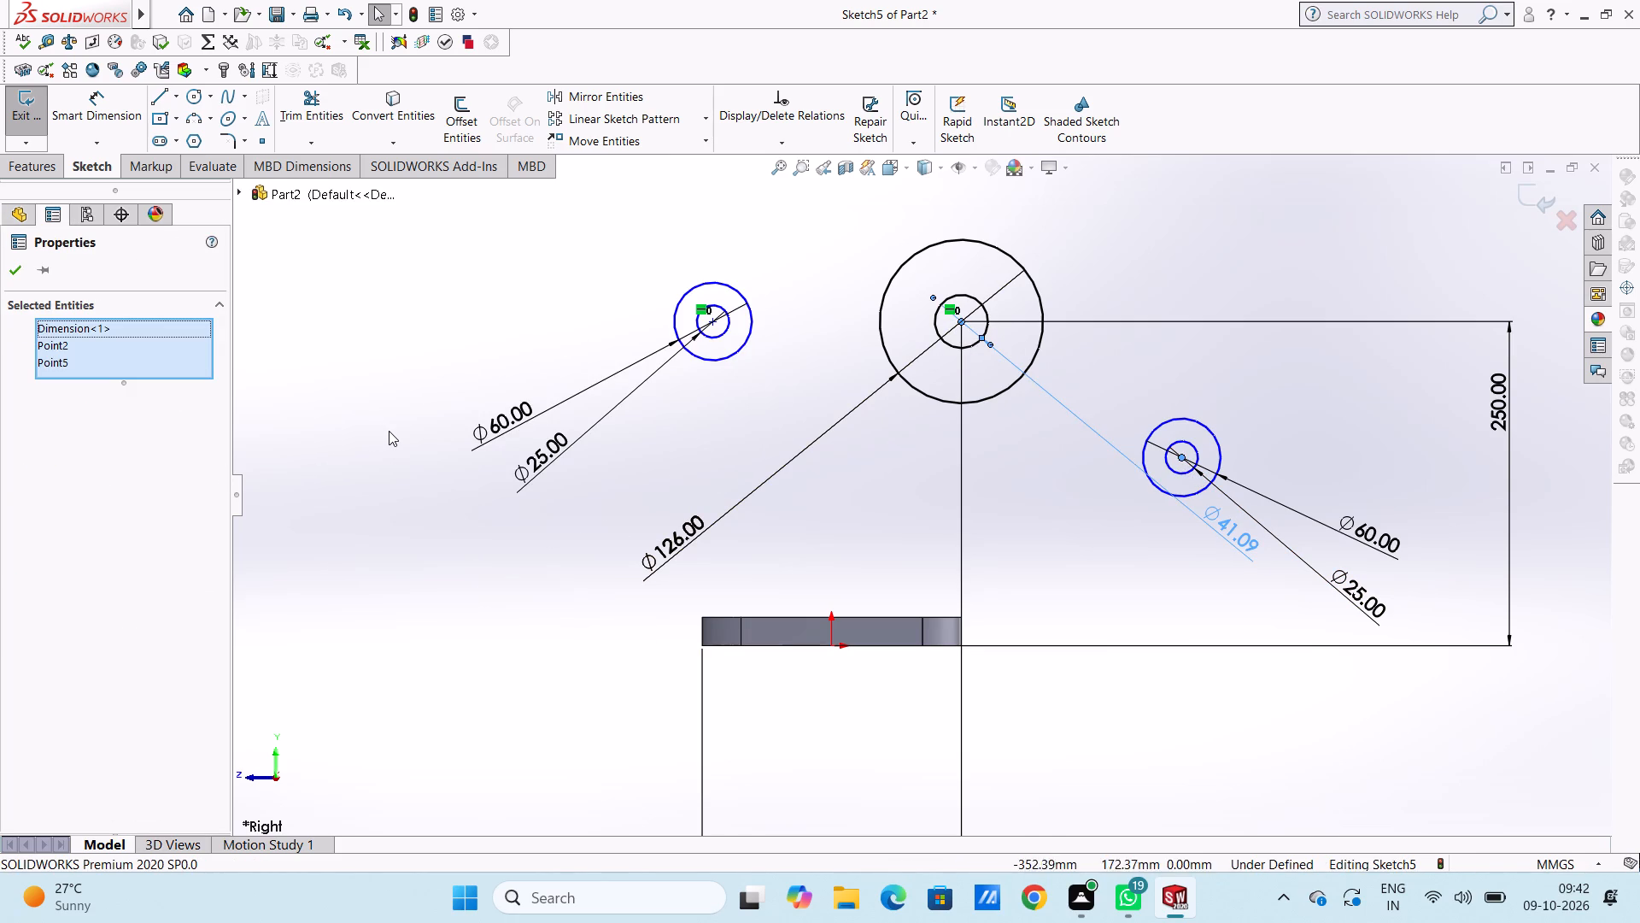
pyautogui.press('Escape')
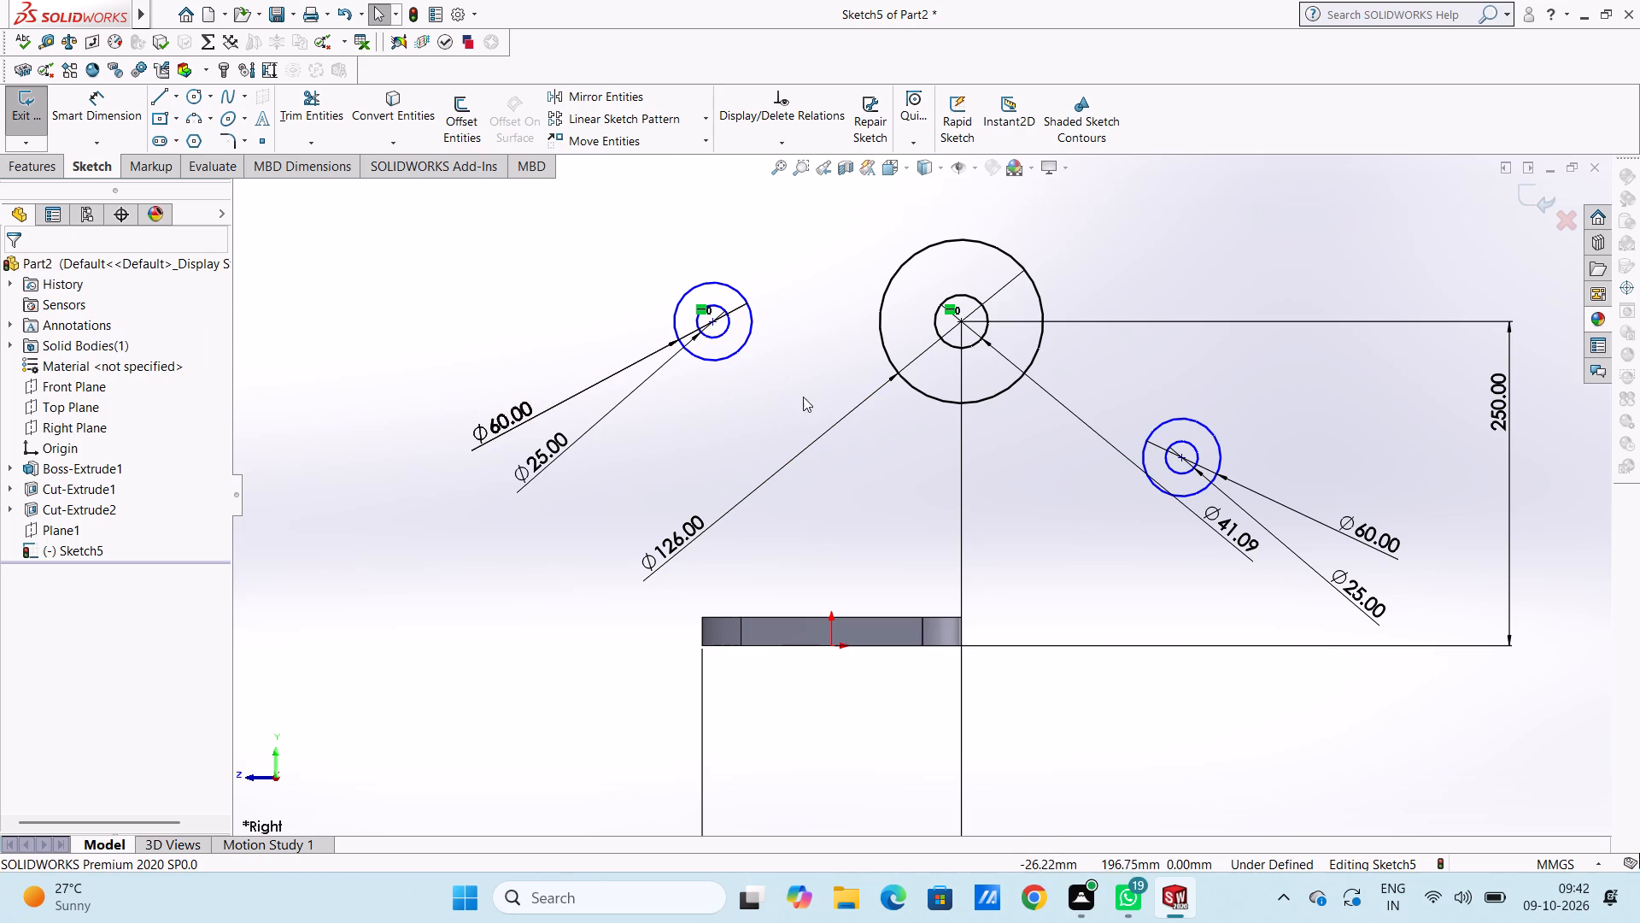
# Add a horizontal relation between the central circles' centre and the right circle pair's centre.
pyautogui.keyDown('ctrl'); pyautogui.click(966, 326); pyautogui.keyUp('ctrl')
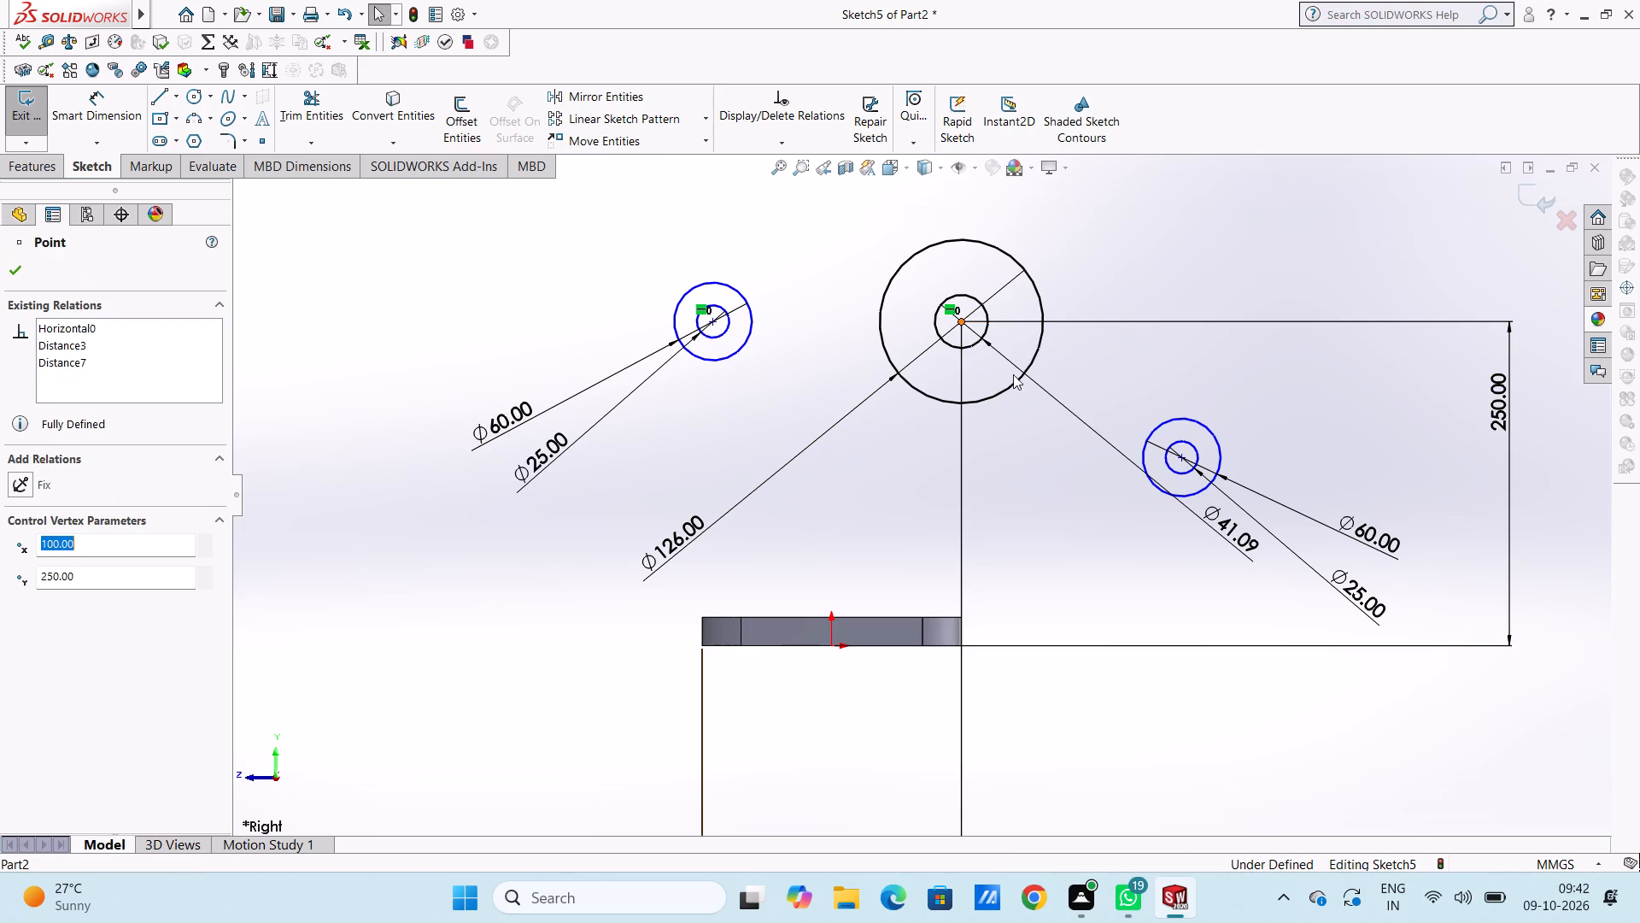
pyautogui.keyDown('ctrl'); pyautogui.click(1183, 459); pyautogui.keyUp('ctrl')
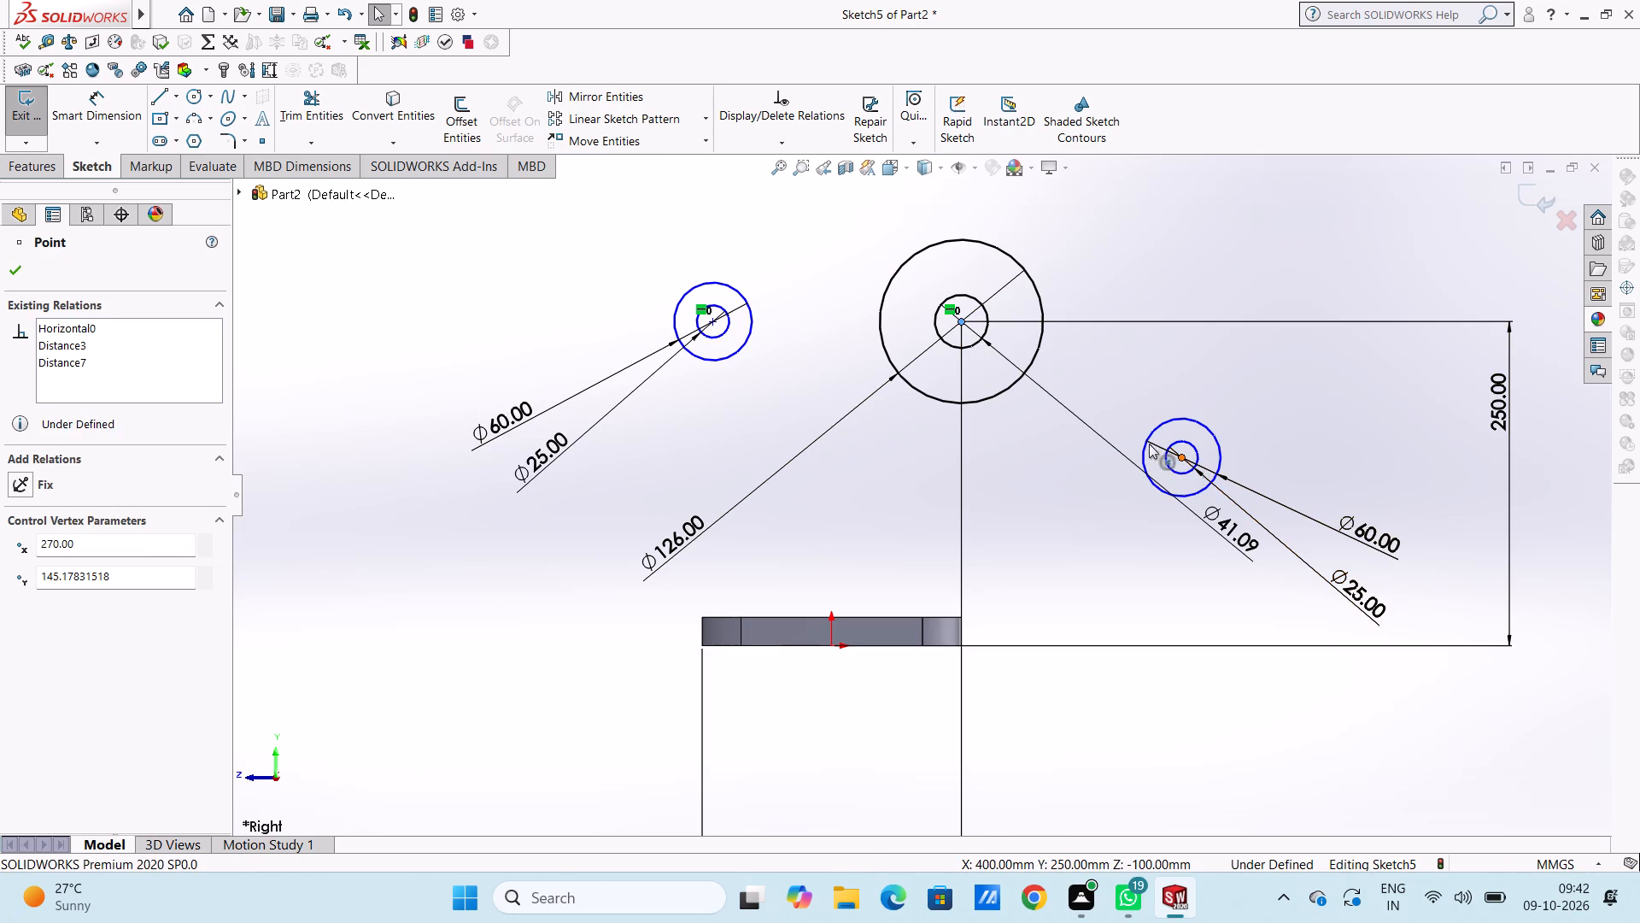
pyautogui.click(31, 566)
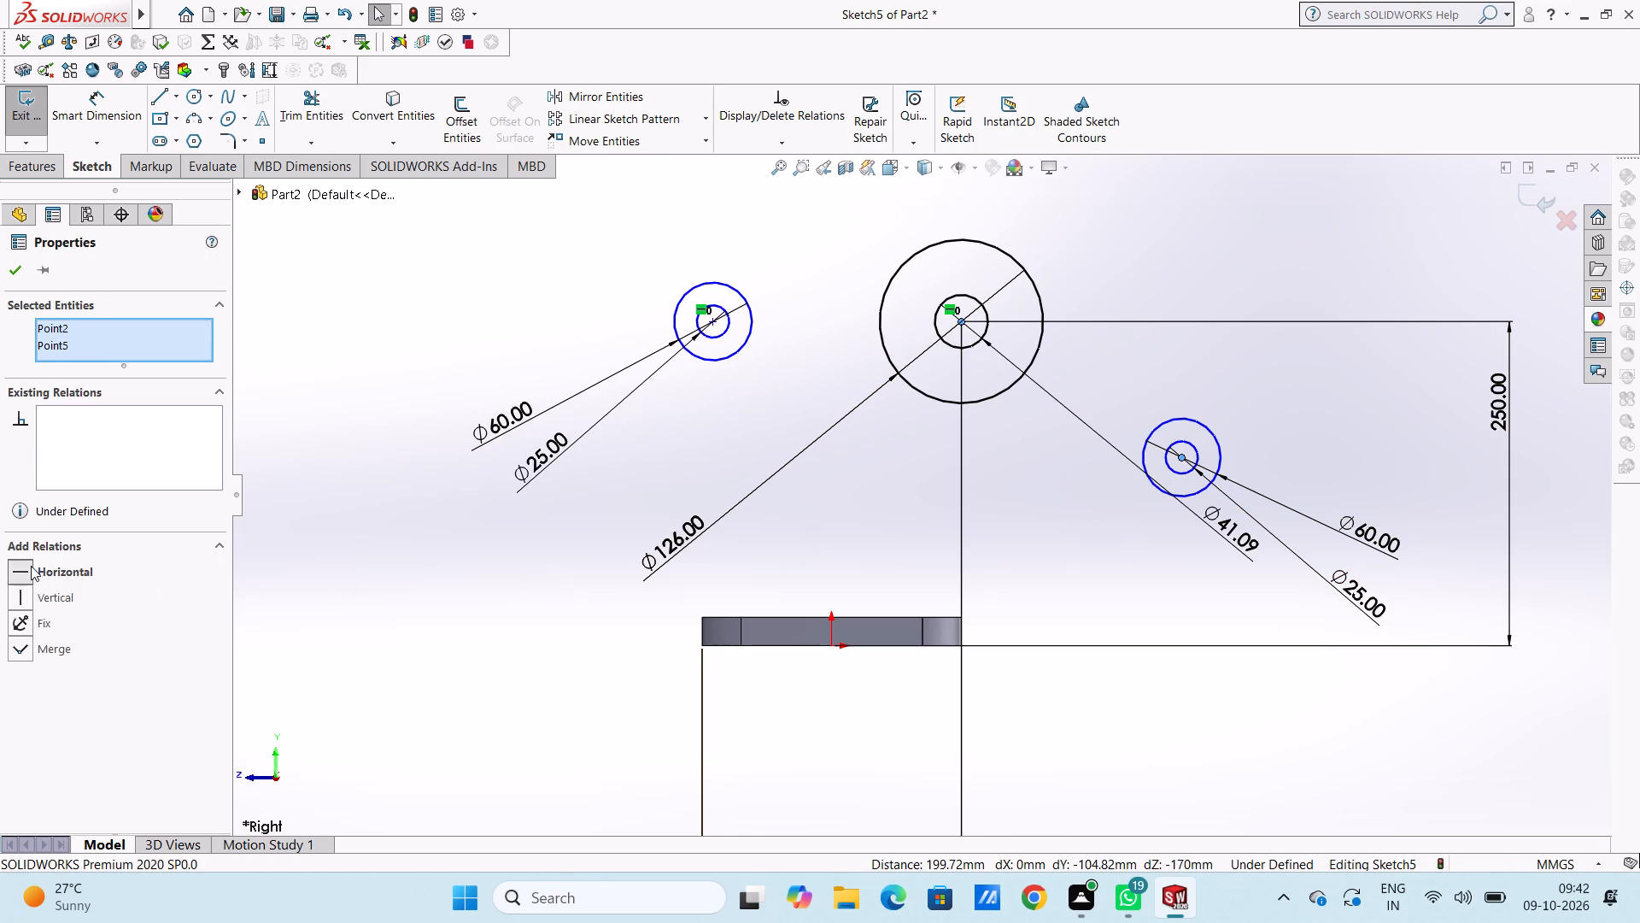
pyautogui.click(355, 538)
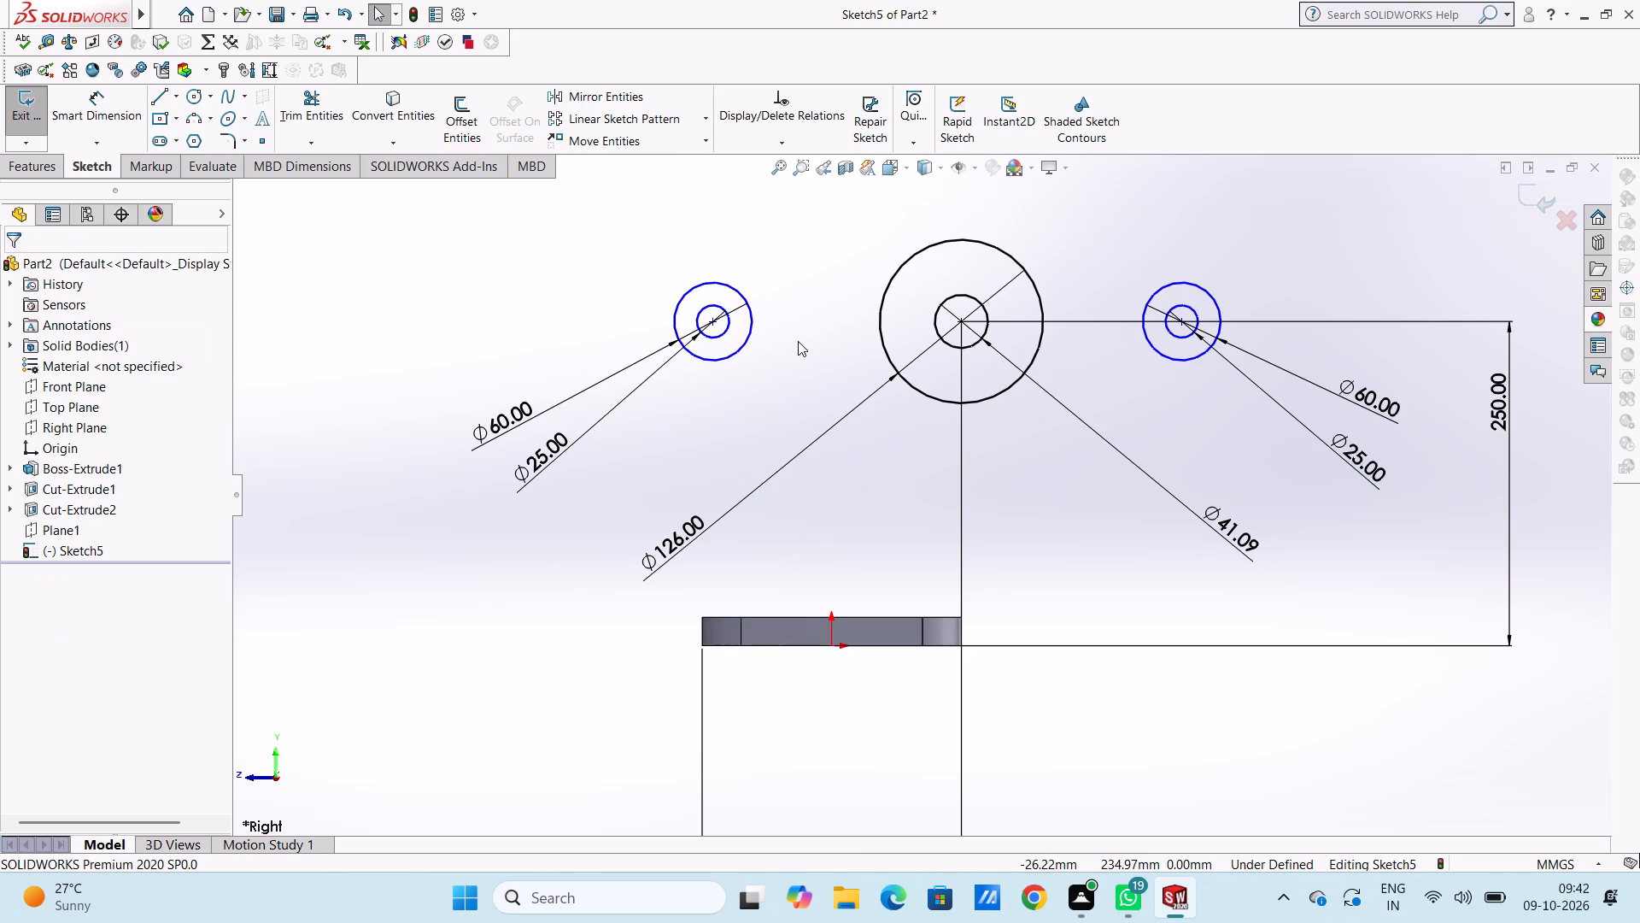
# Dimension the horizontal distance from the left circle pair's centre to the central circles' centre as 75 mm.
pyautogui.scroll(2, 1023, 215)
pyautogui.scroll(-1, 1057, 295)
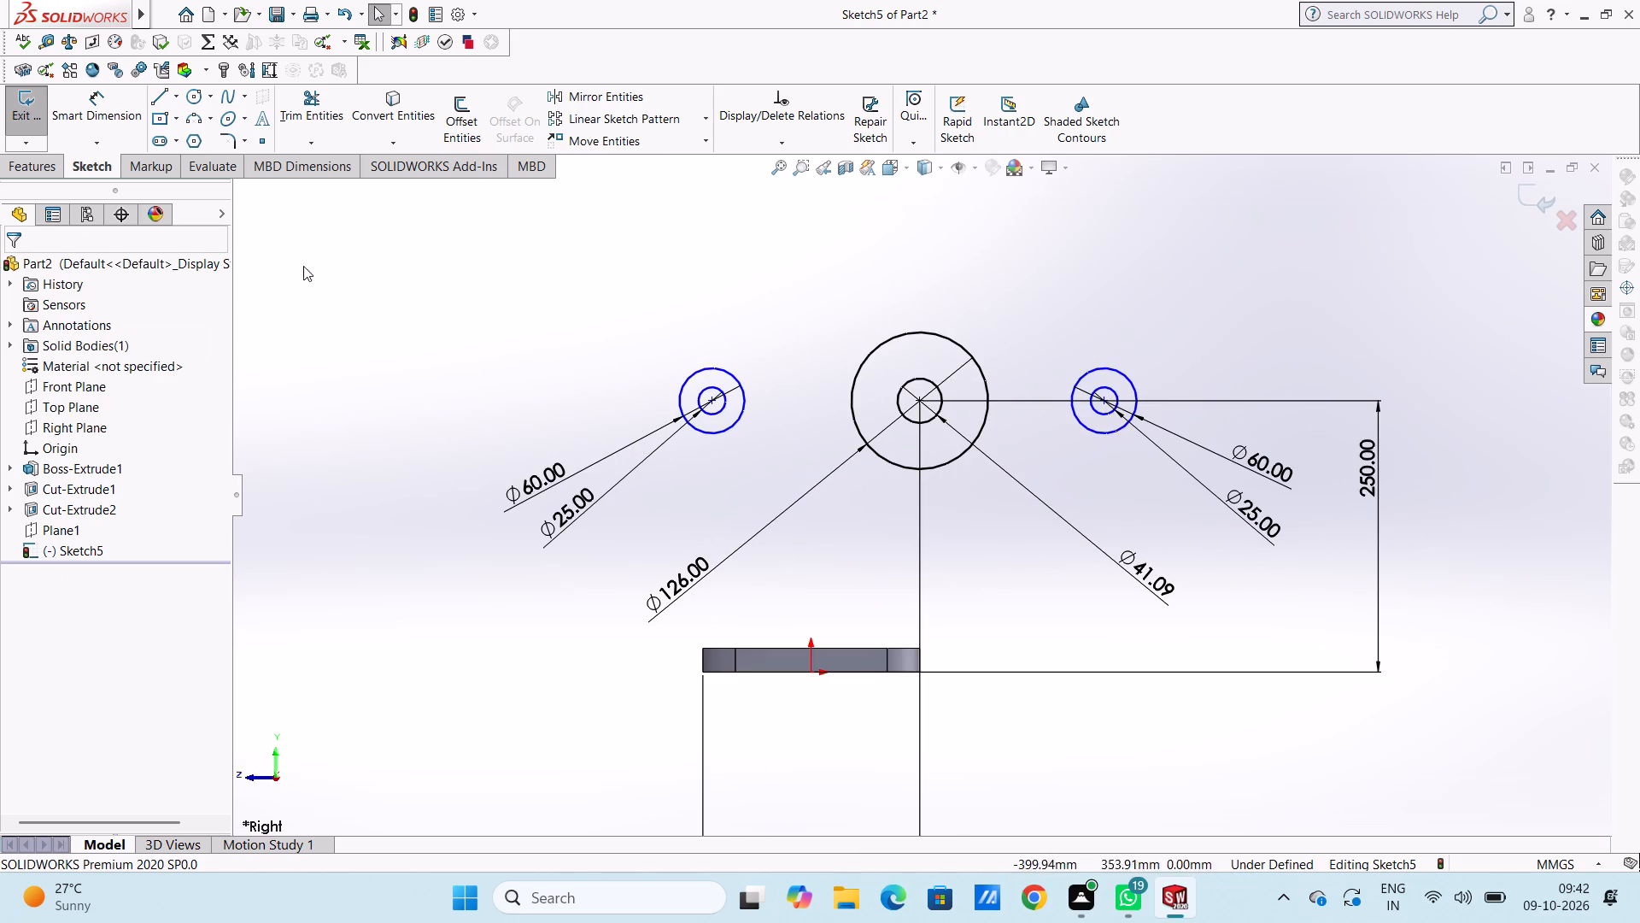
pyautogui.click(120, 116)
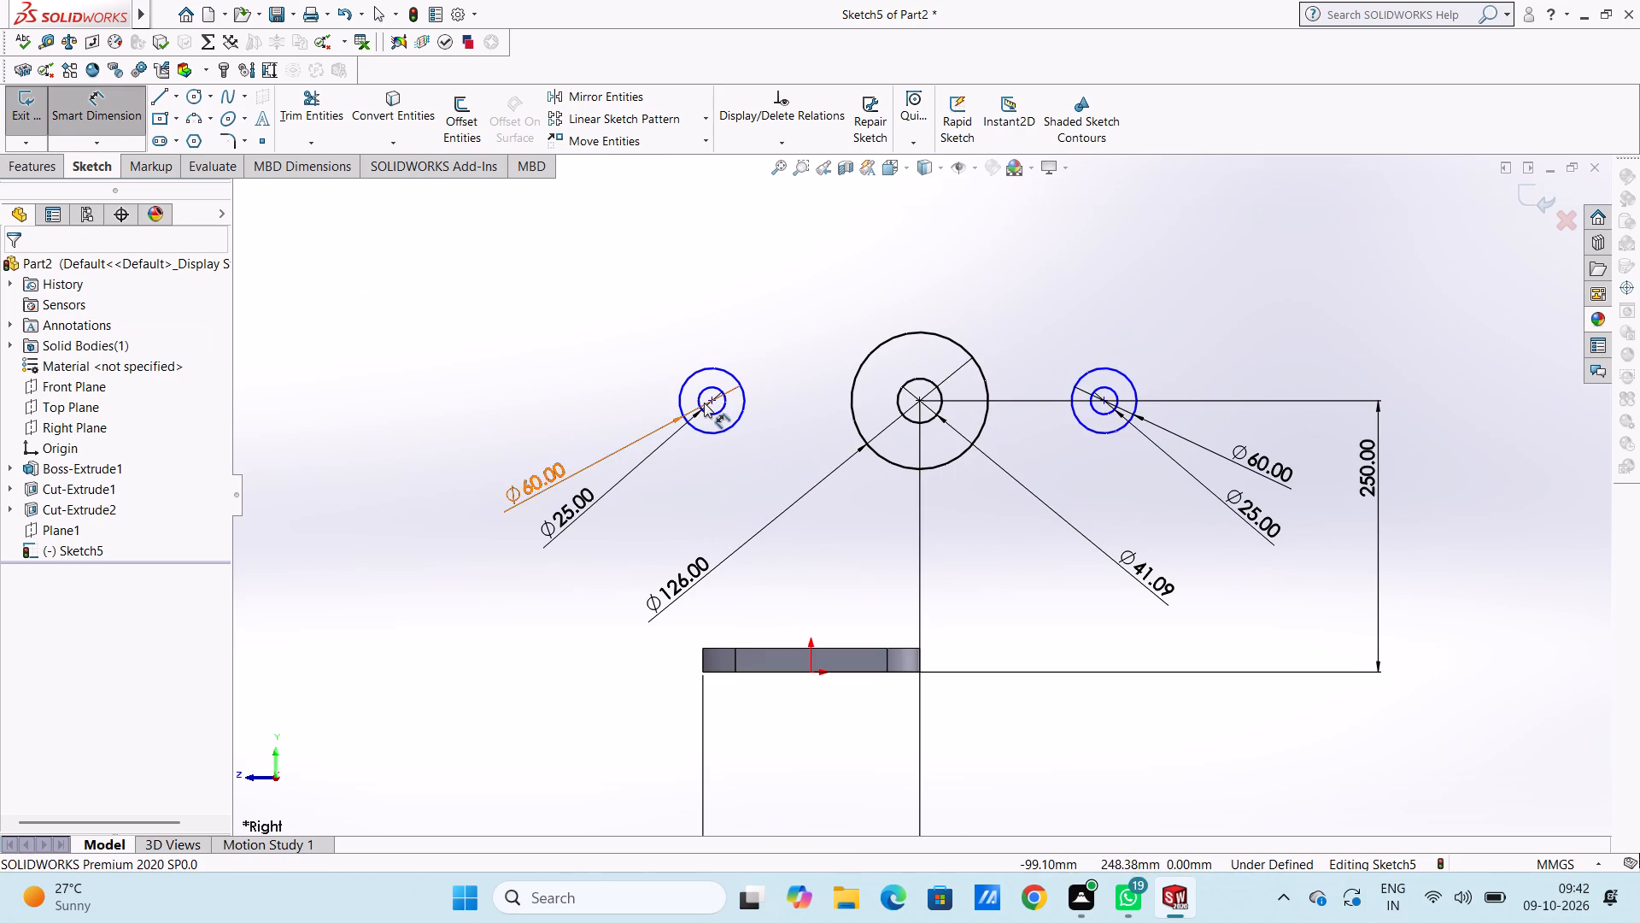
pyautogui.click(711, 403)
pyautogui.click(918, 402)
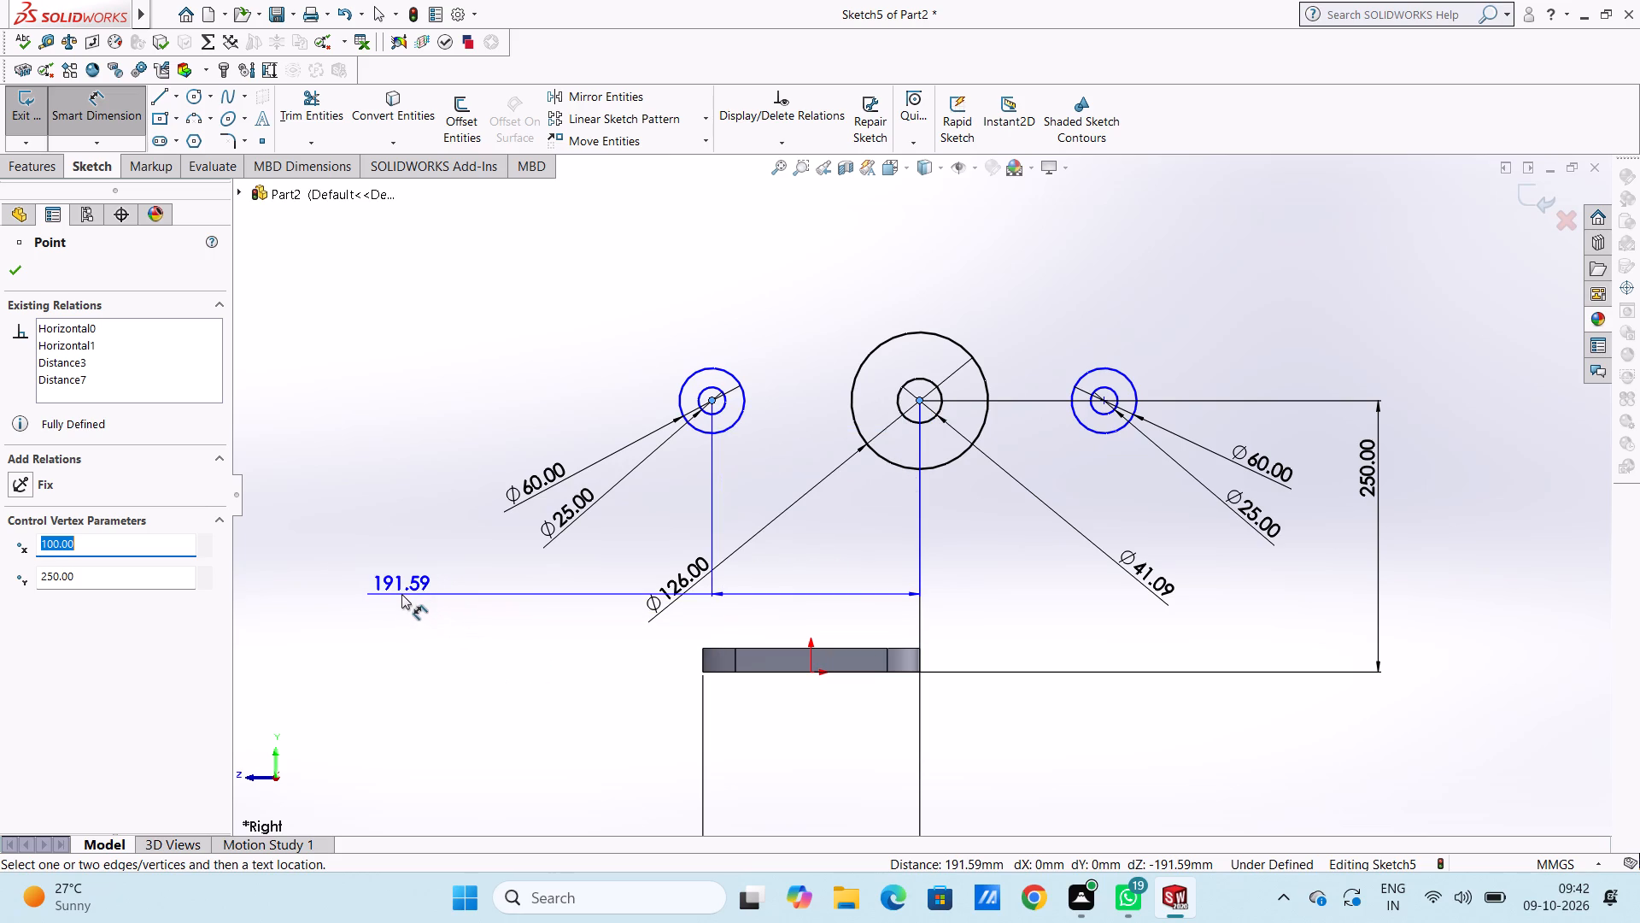
pyautogui.click(401, 594)
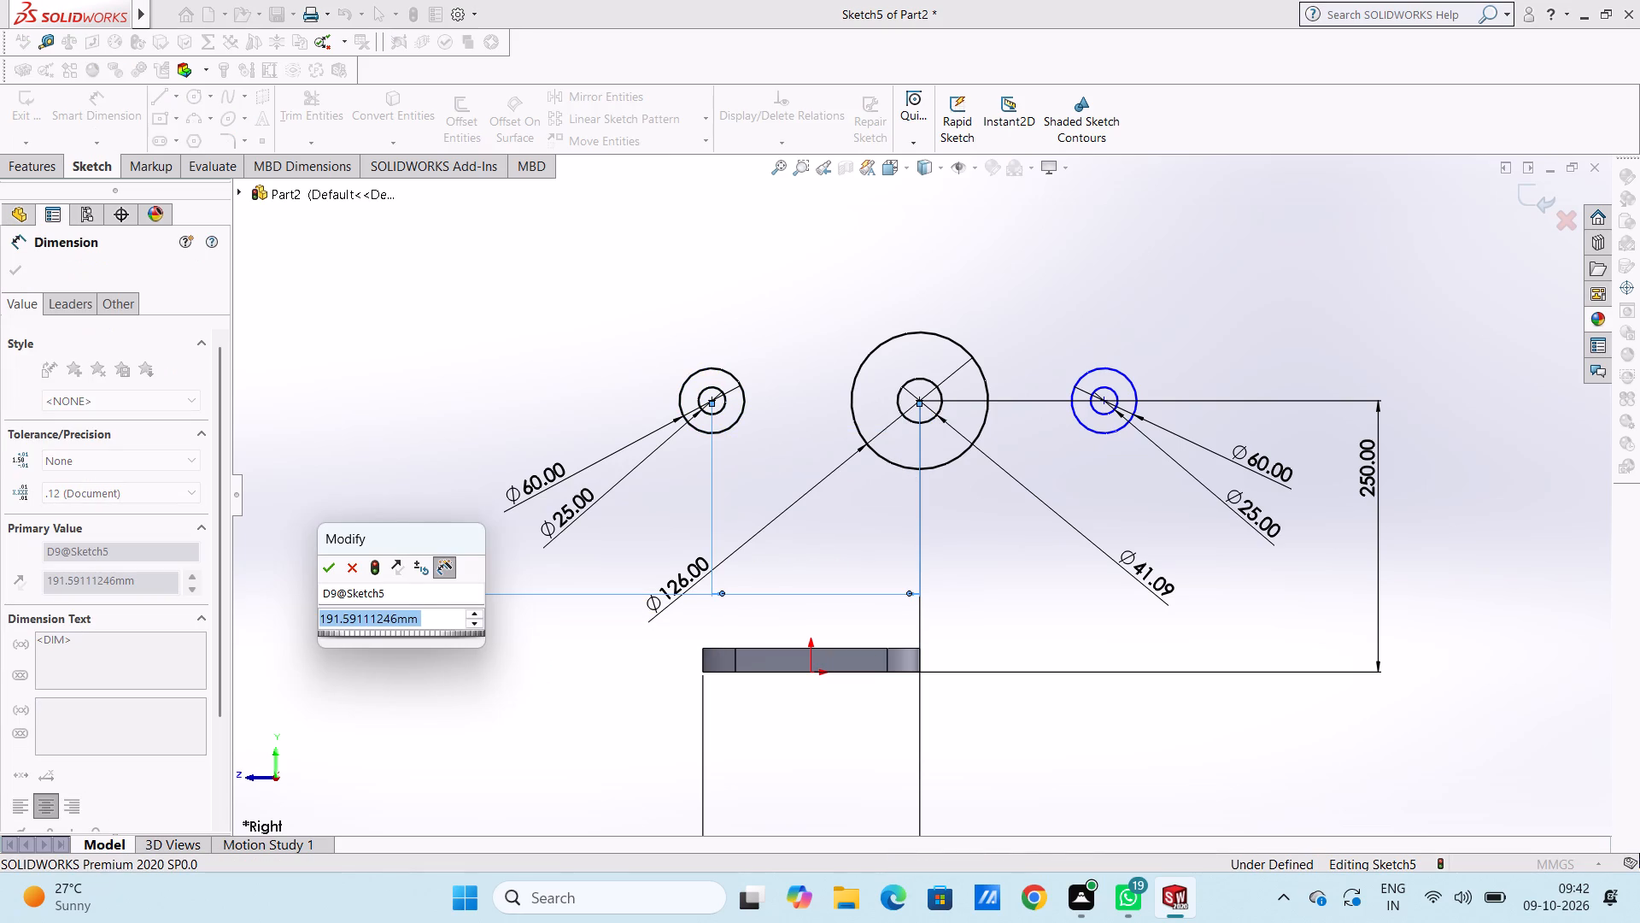
pyautogui.write('75')
pyautogui.press('Return')
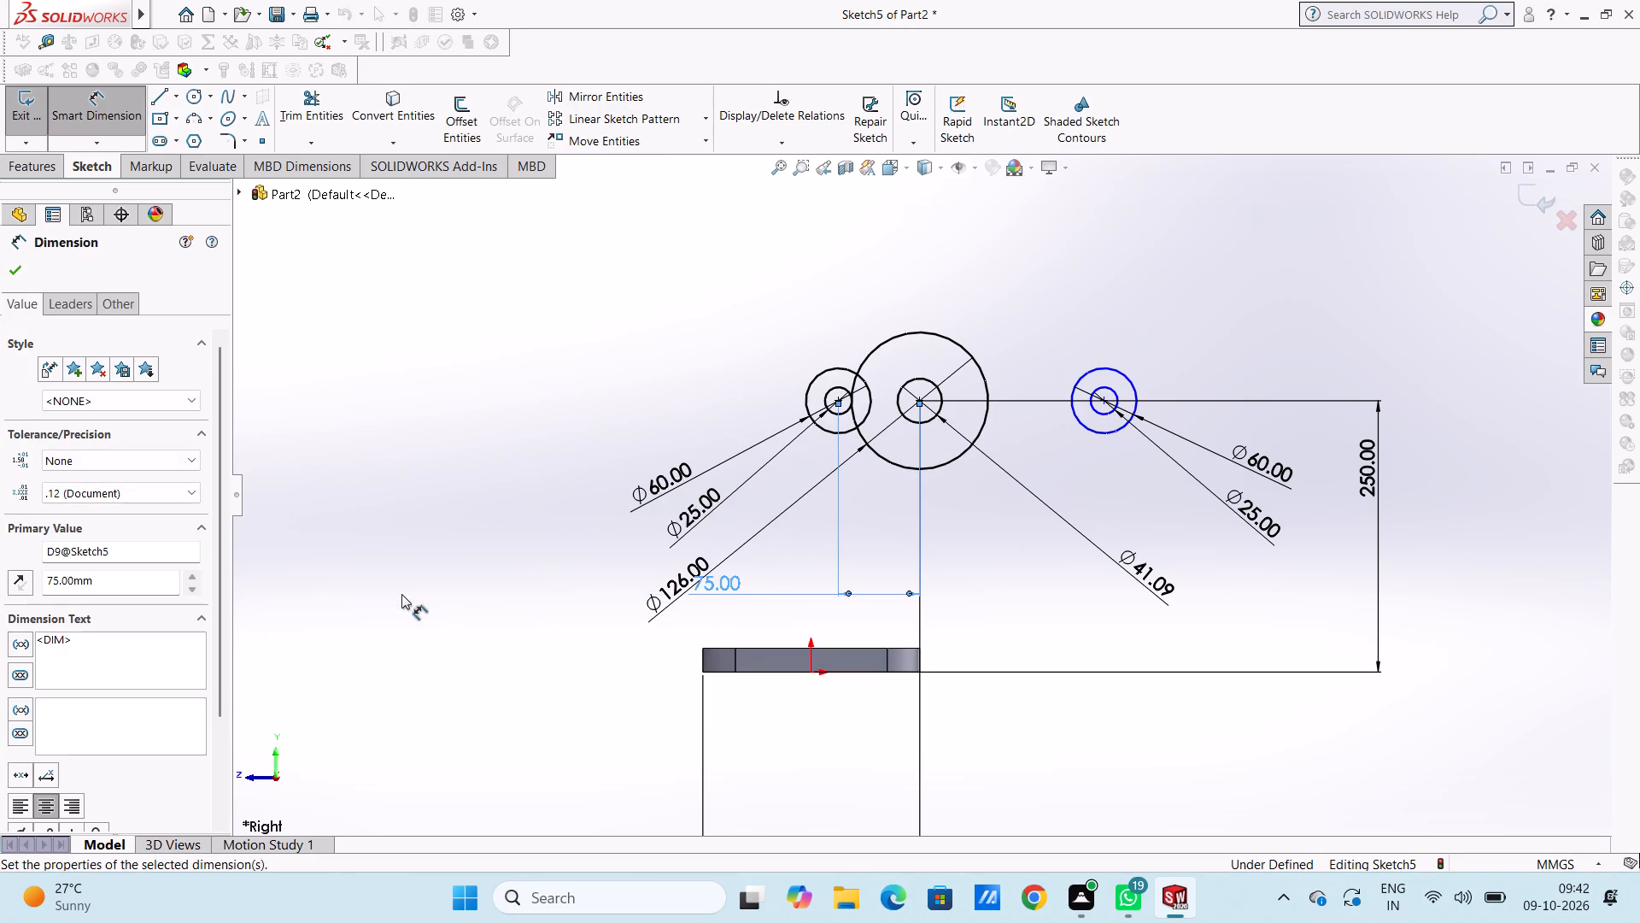
pyautogui.click(737, 271)
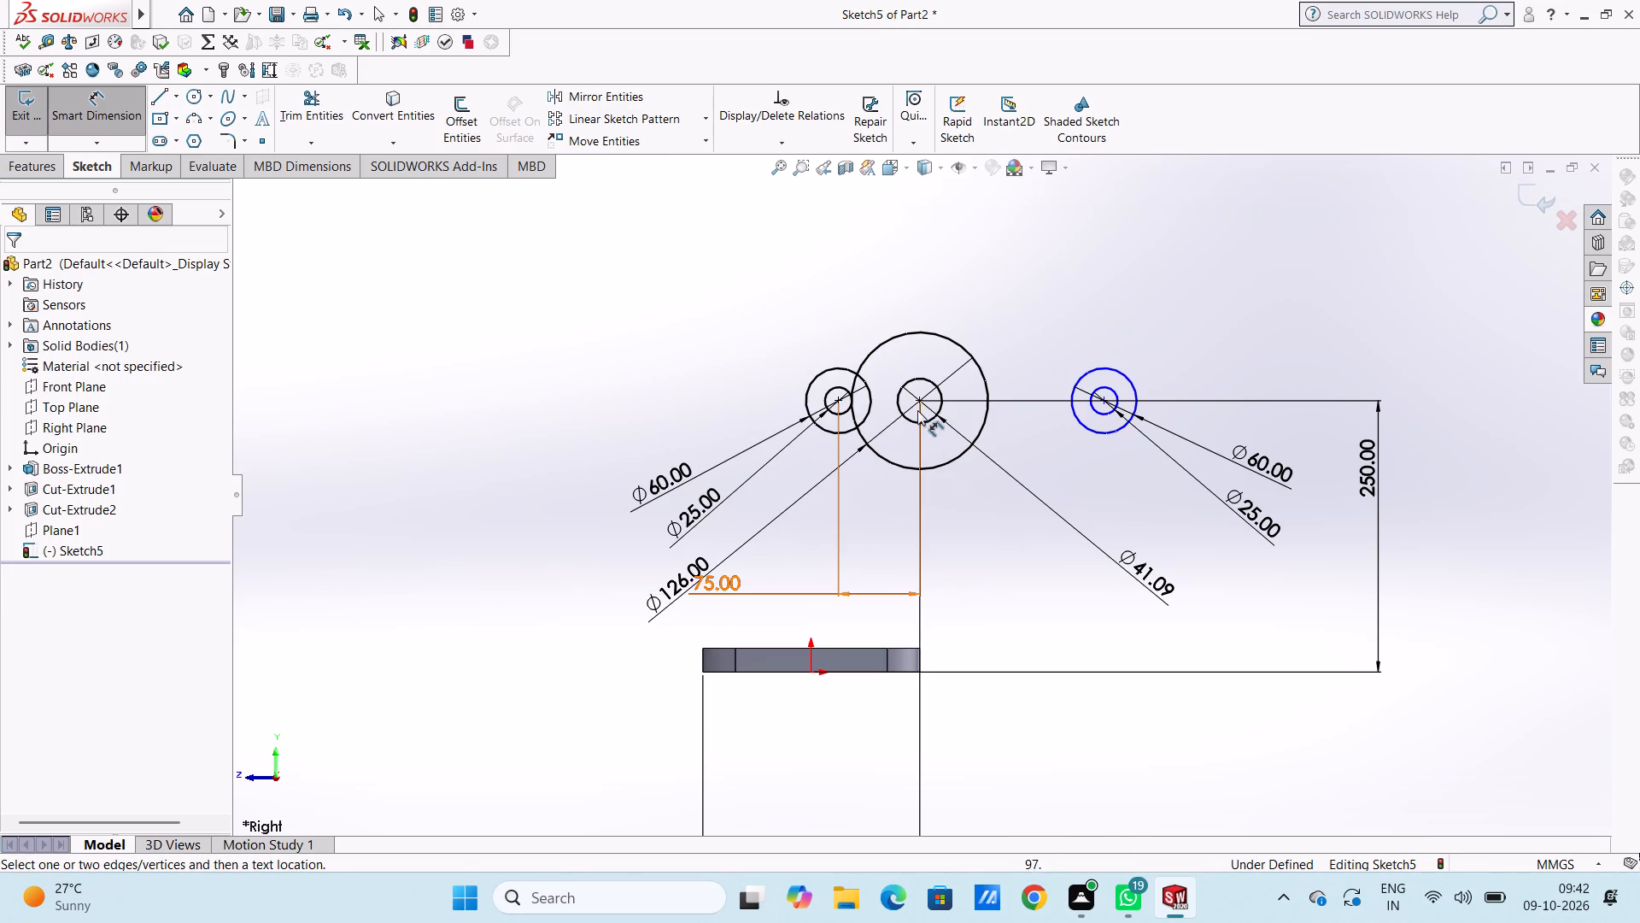
# Dimension the horizontal distance from the central circles' centre to the right circle pair's centre as 75 mm.
pyautogui.click(923, 403)
pyautogui.click(1107, 403)
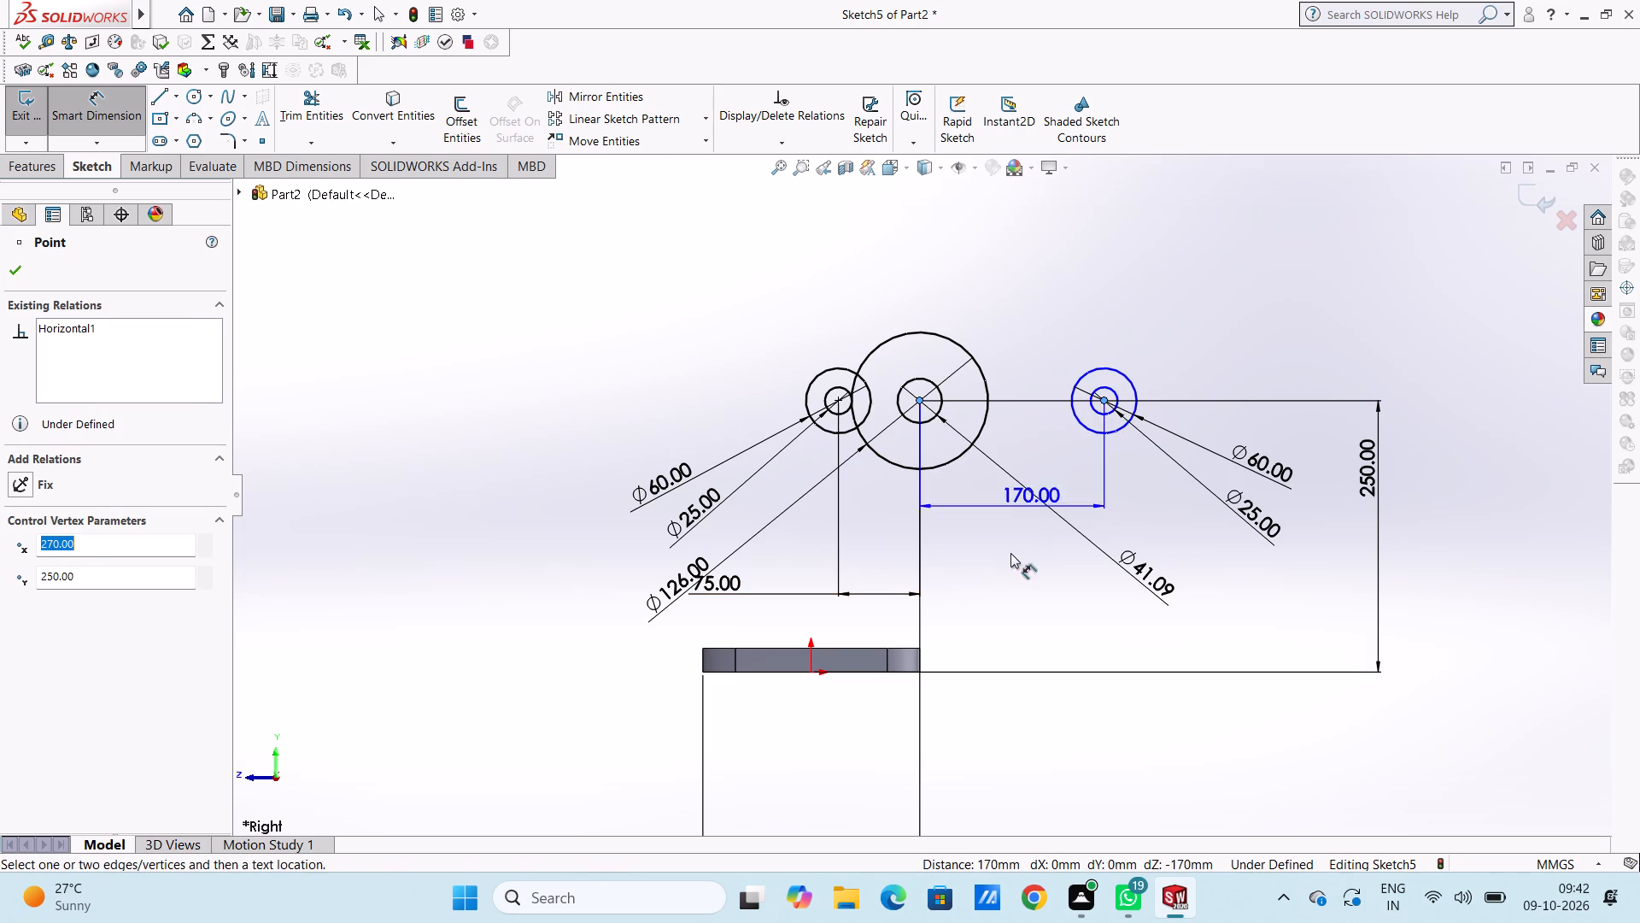
pyautogui.click(1479, 590)
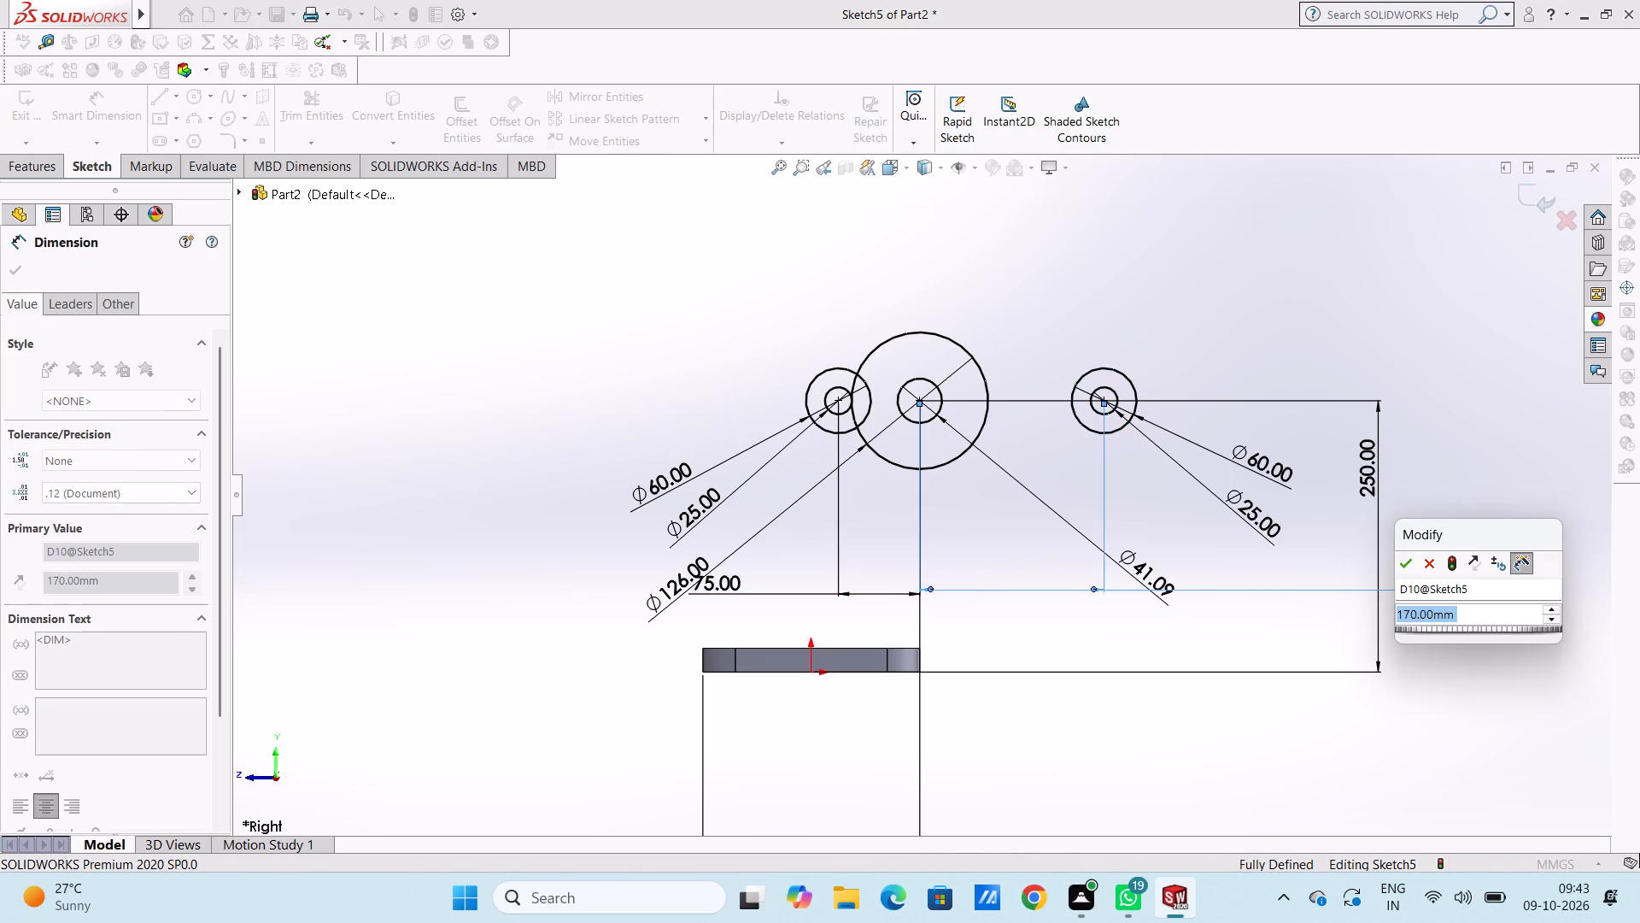
pyautogui.press('2')
pyautogui.press('BackSpace')
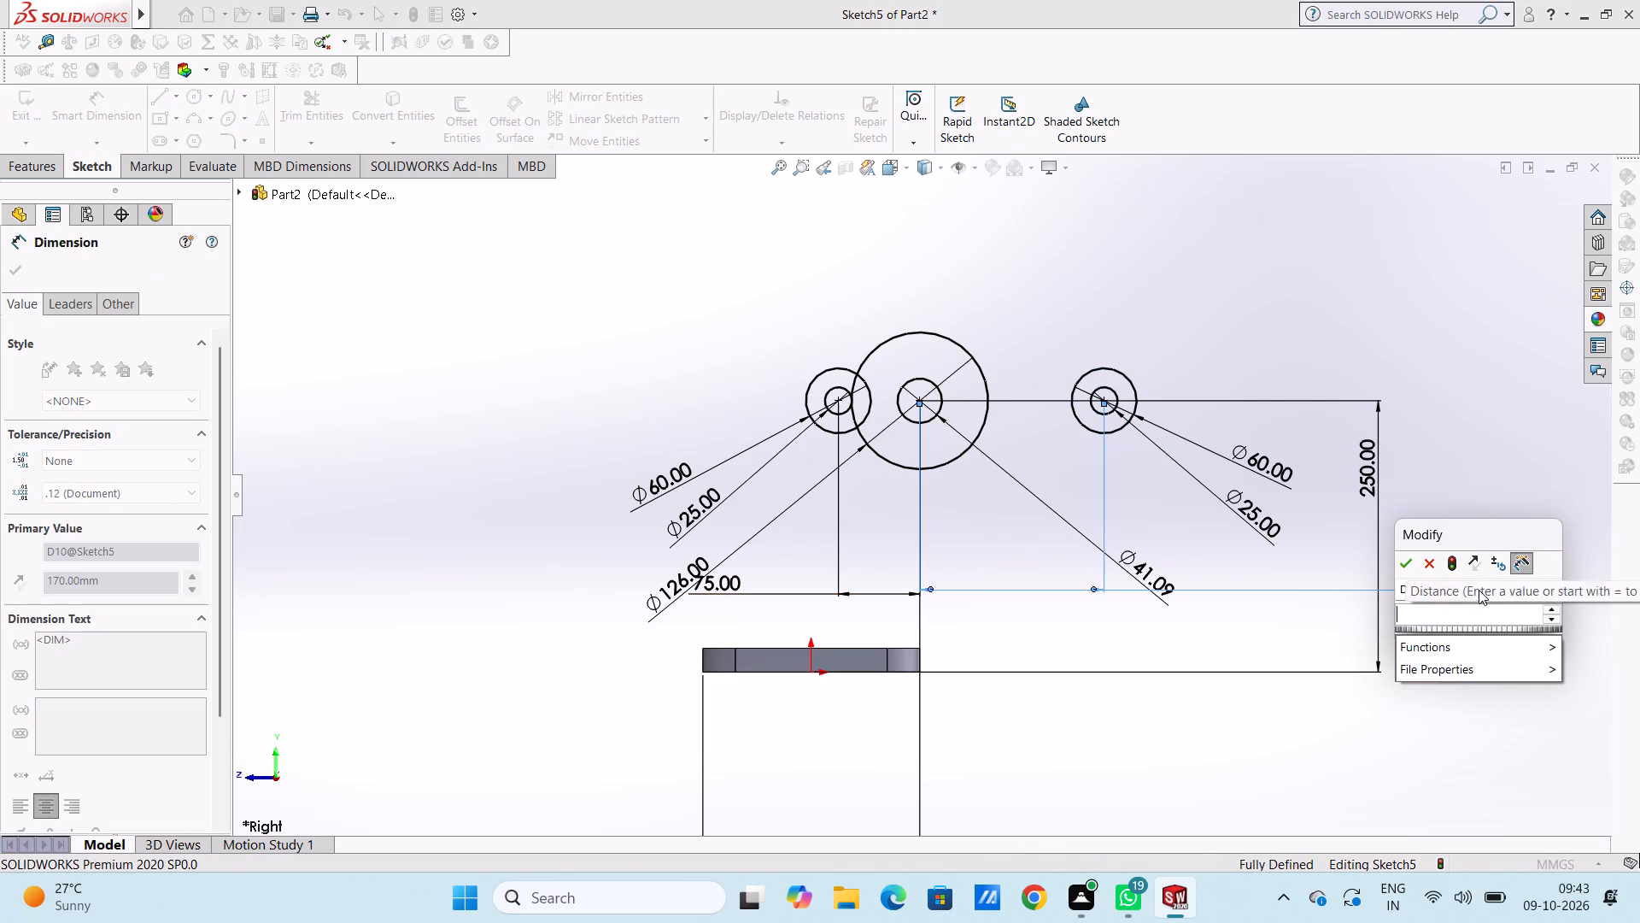
pyautogui.write('75')
pyautogui.press('Return')
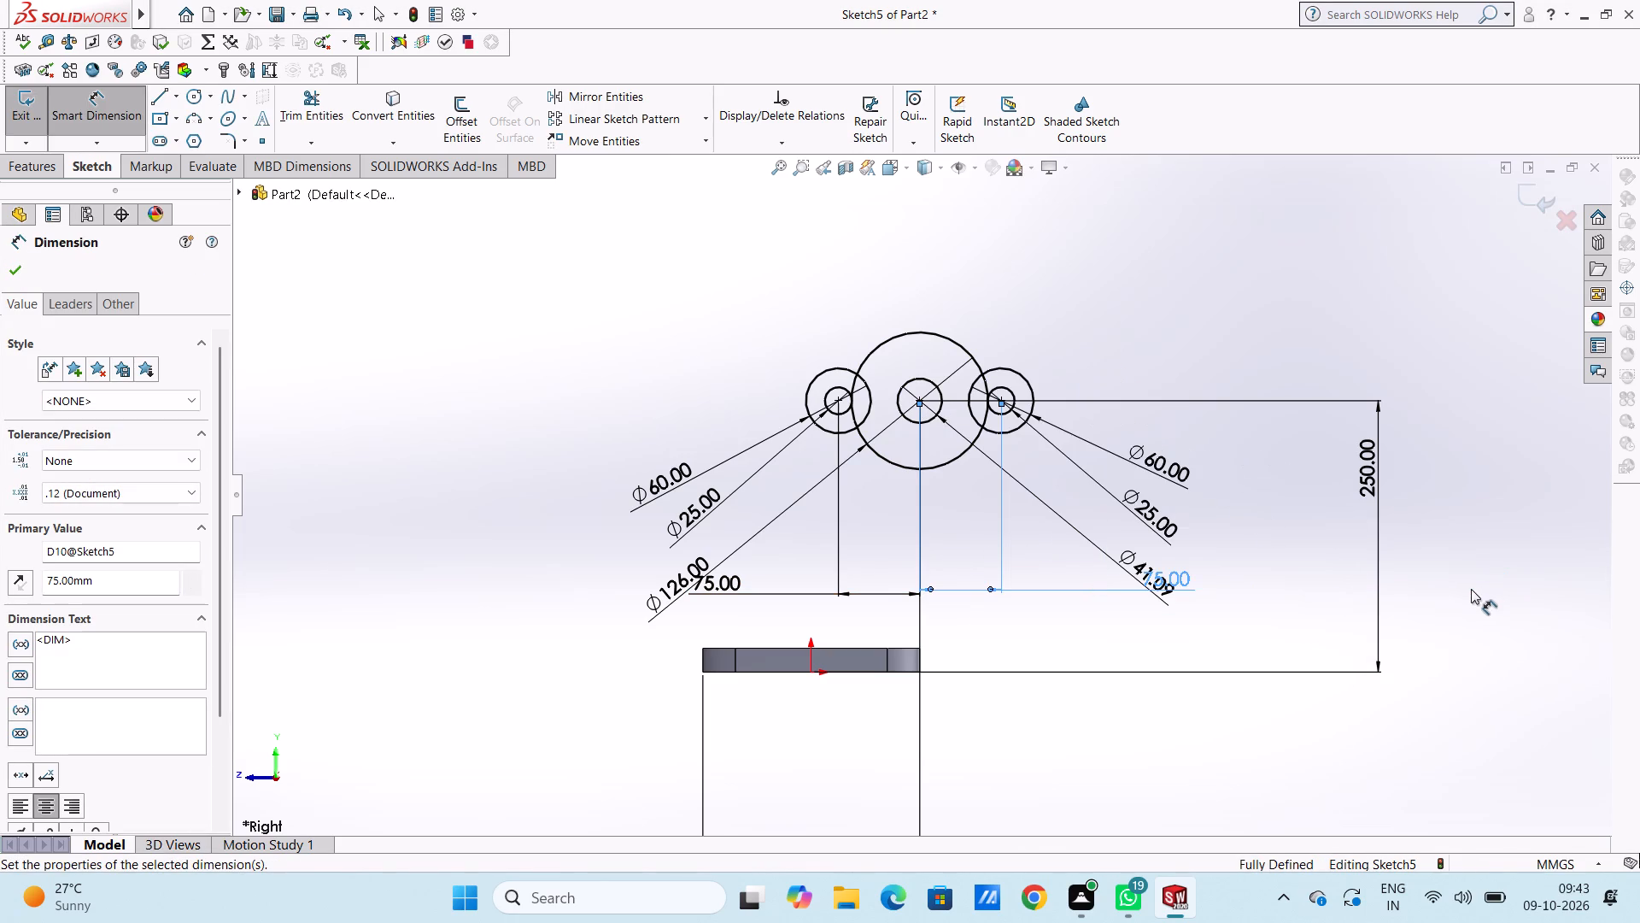
pyautogui.click(1061, 316)
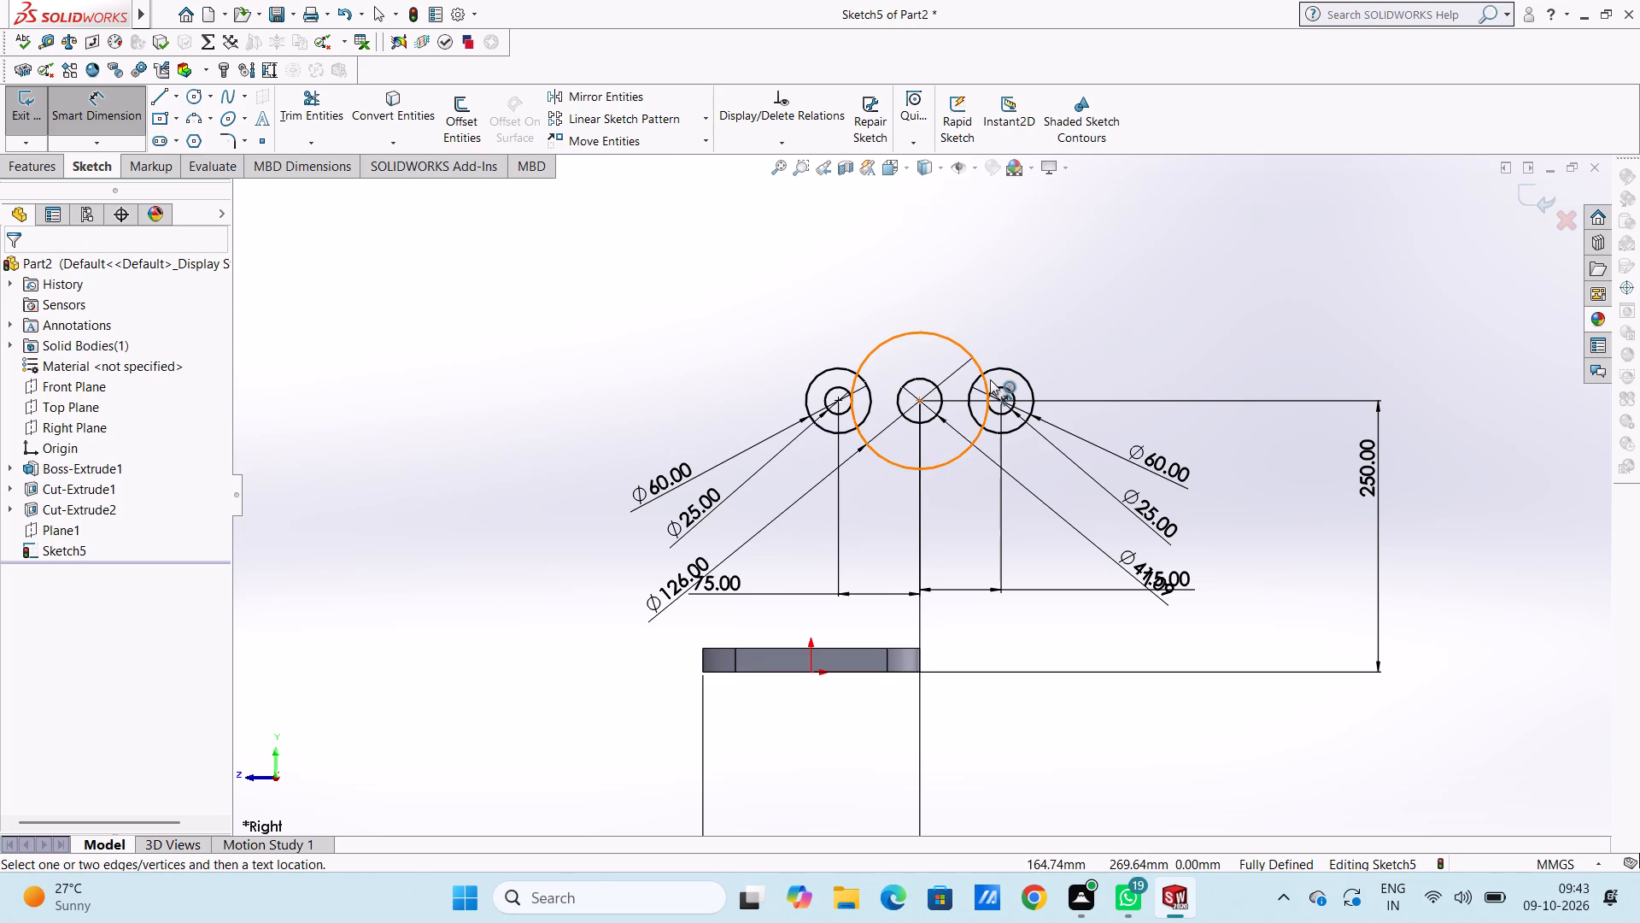
pyautogui.press('Escape')
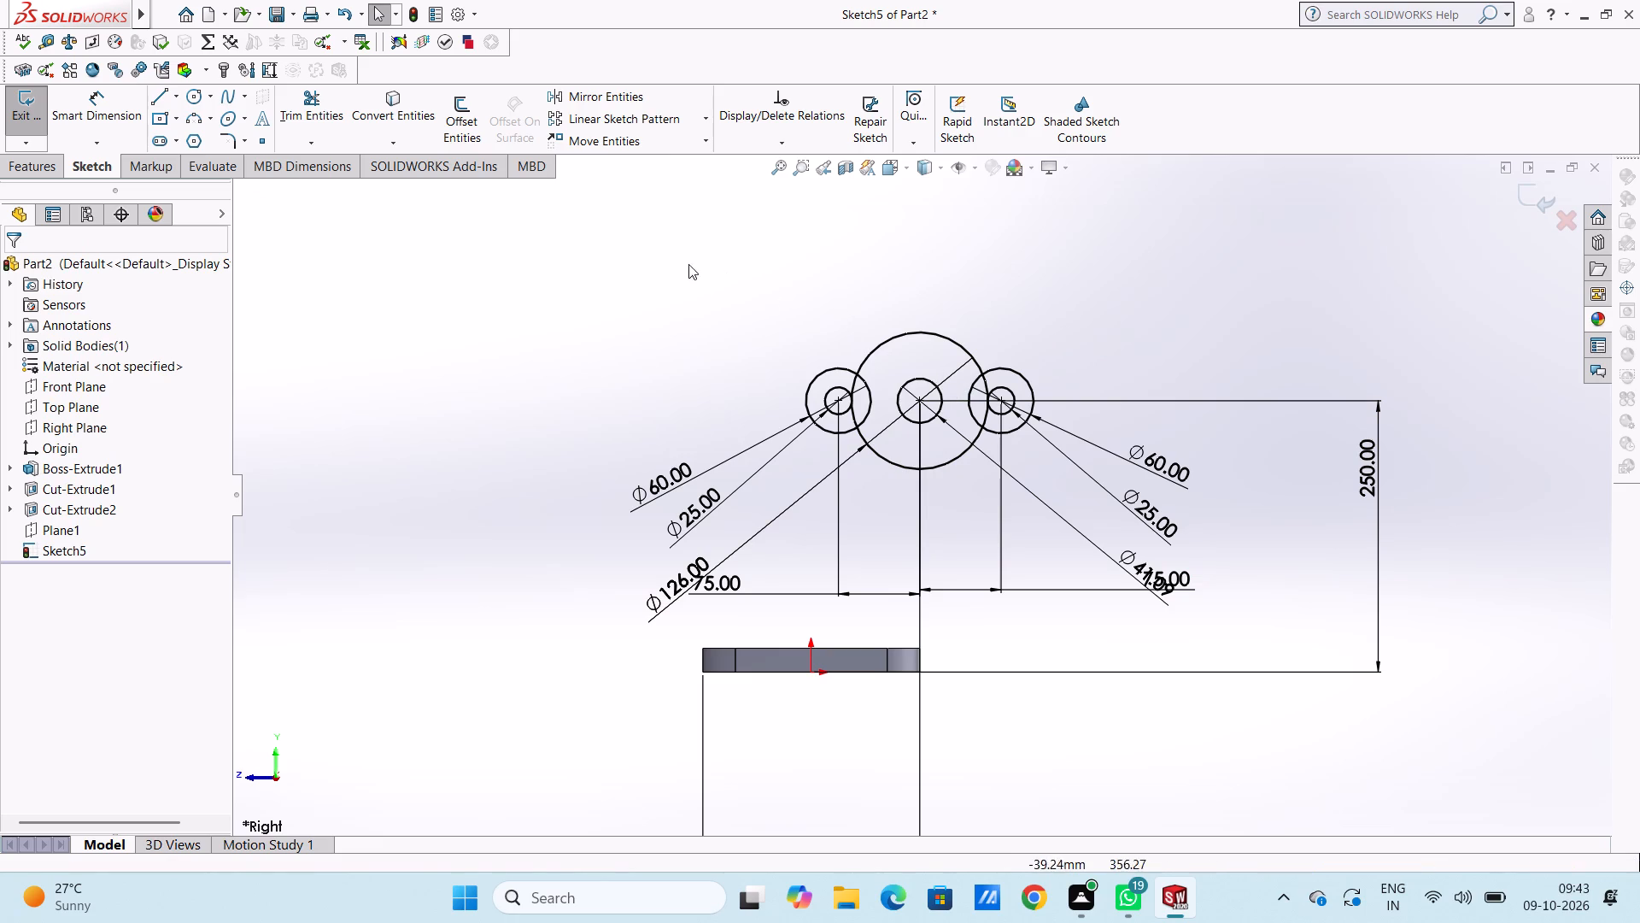
# Sketch a line about 67 mm long from the top of the left 60 mm circle to the upper left of the 126 mm circle.
pyautogui.click(157, 100)
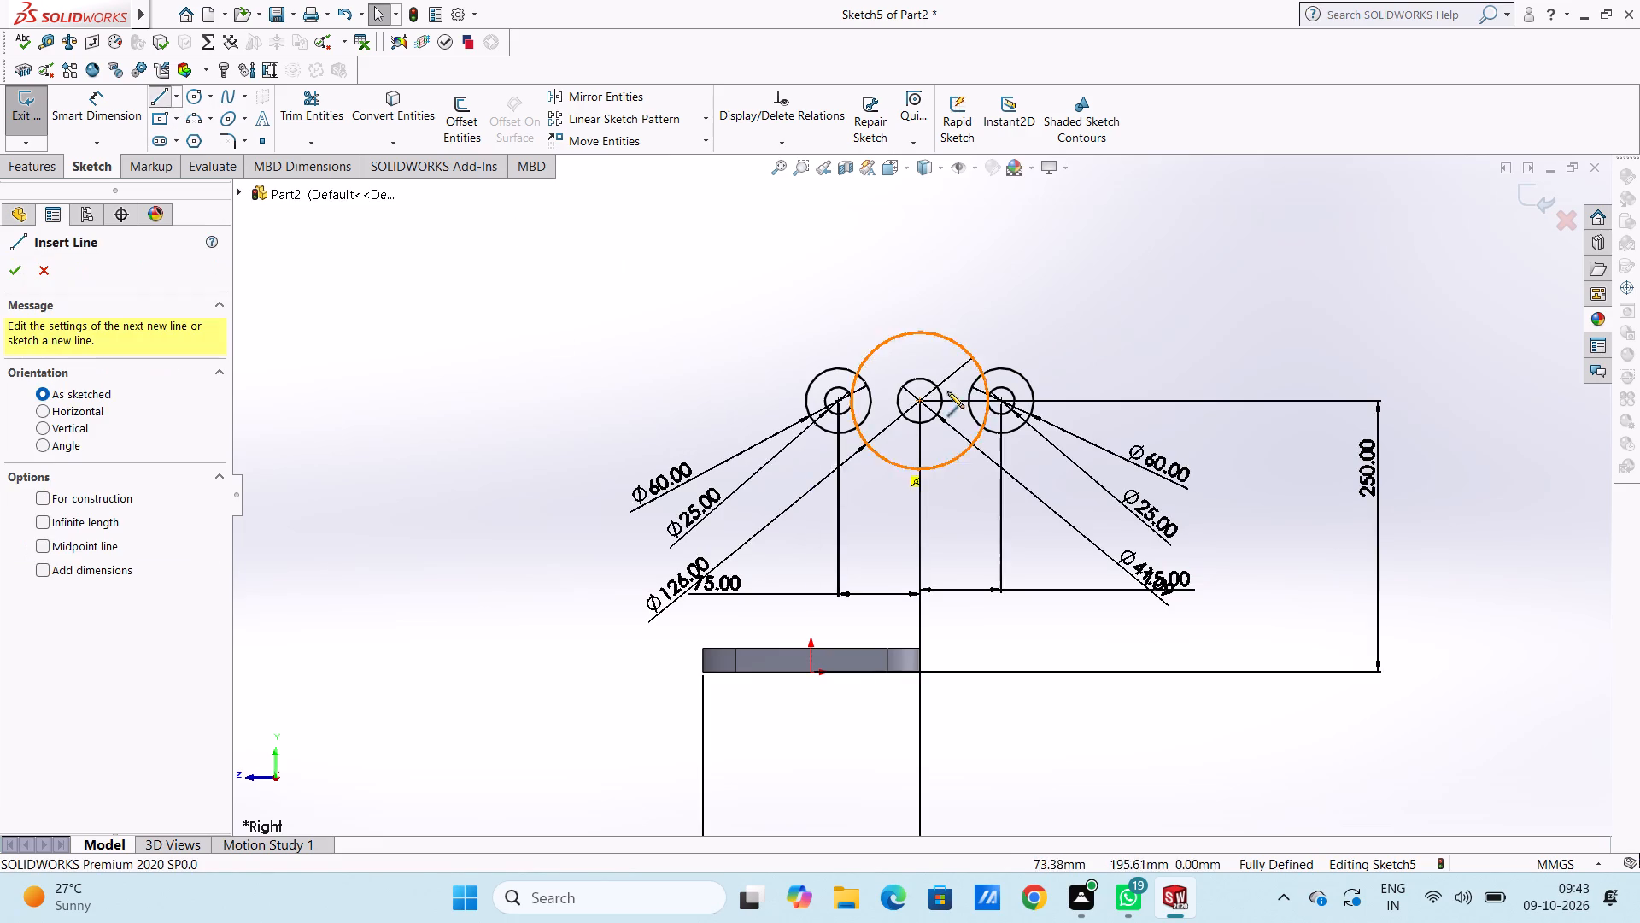
pyautogui.scroll(-3, 963, 362)
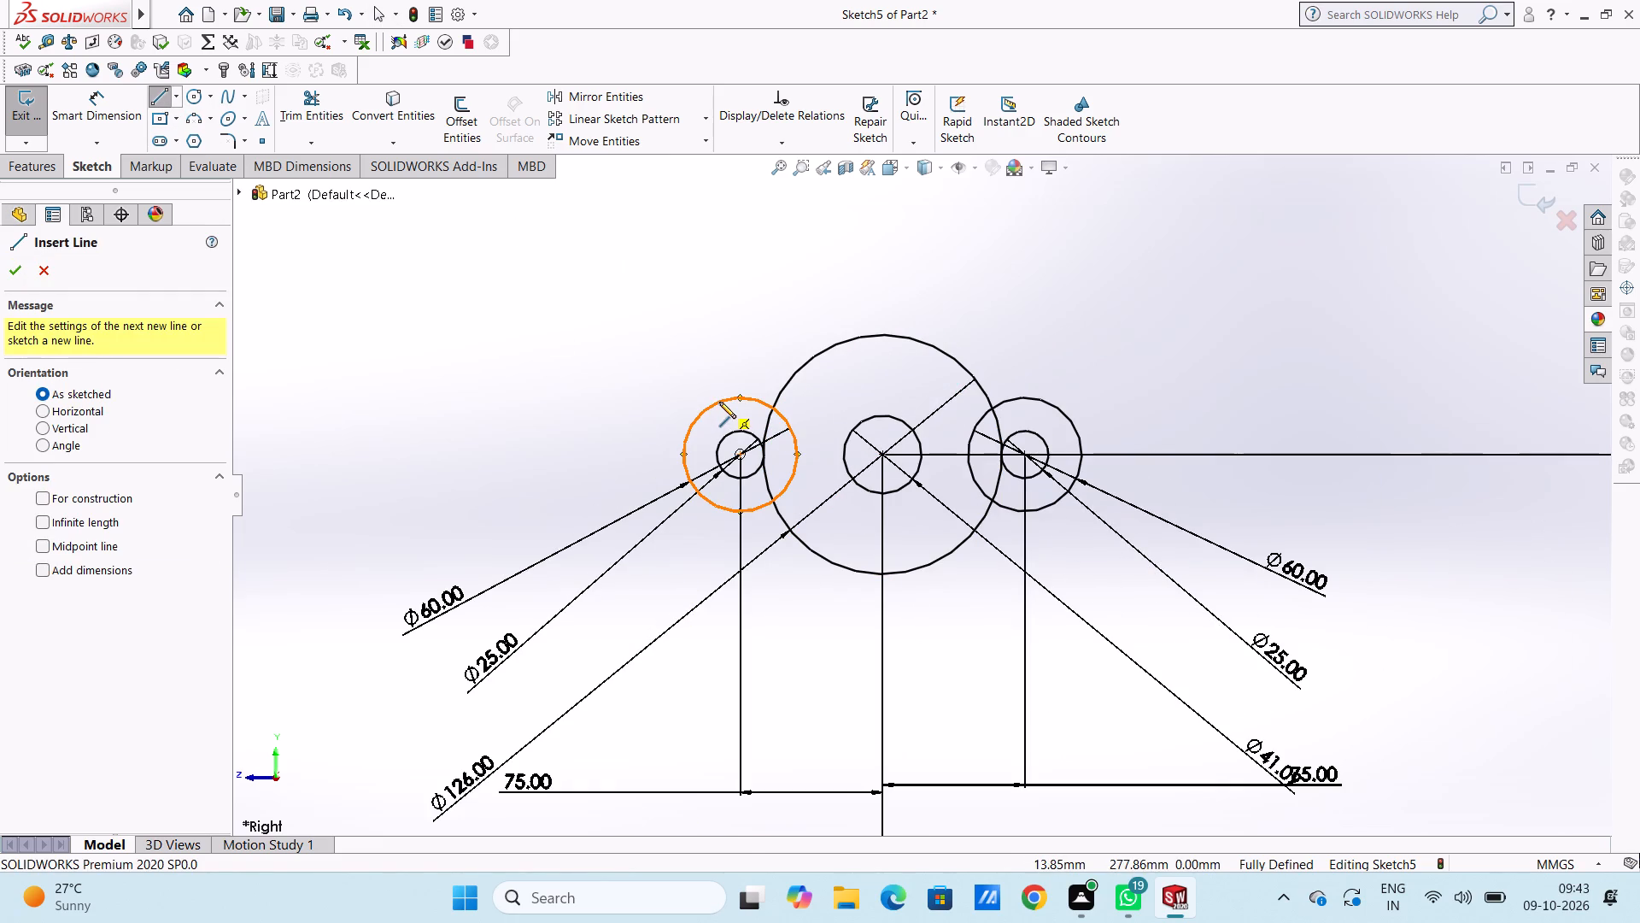
pyautogui.click(719, 402)
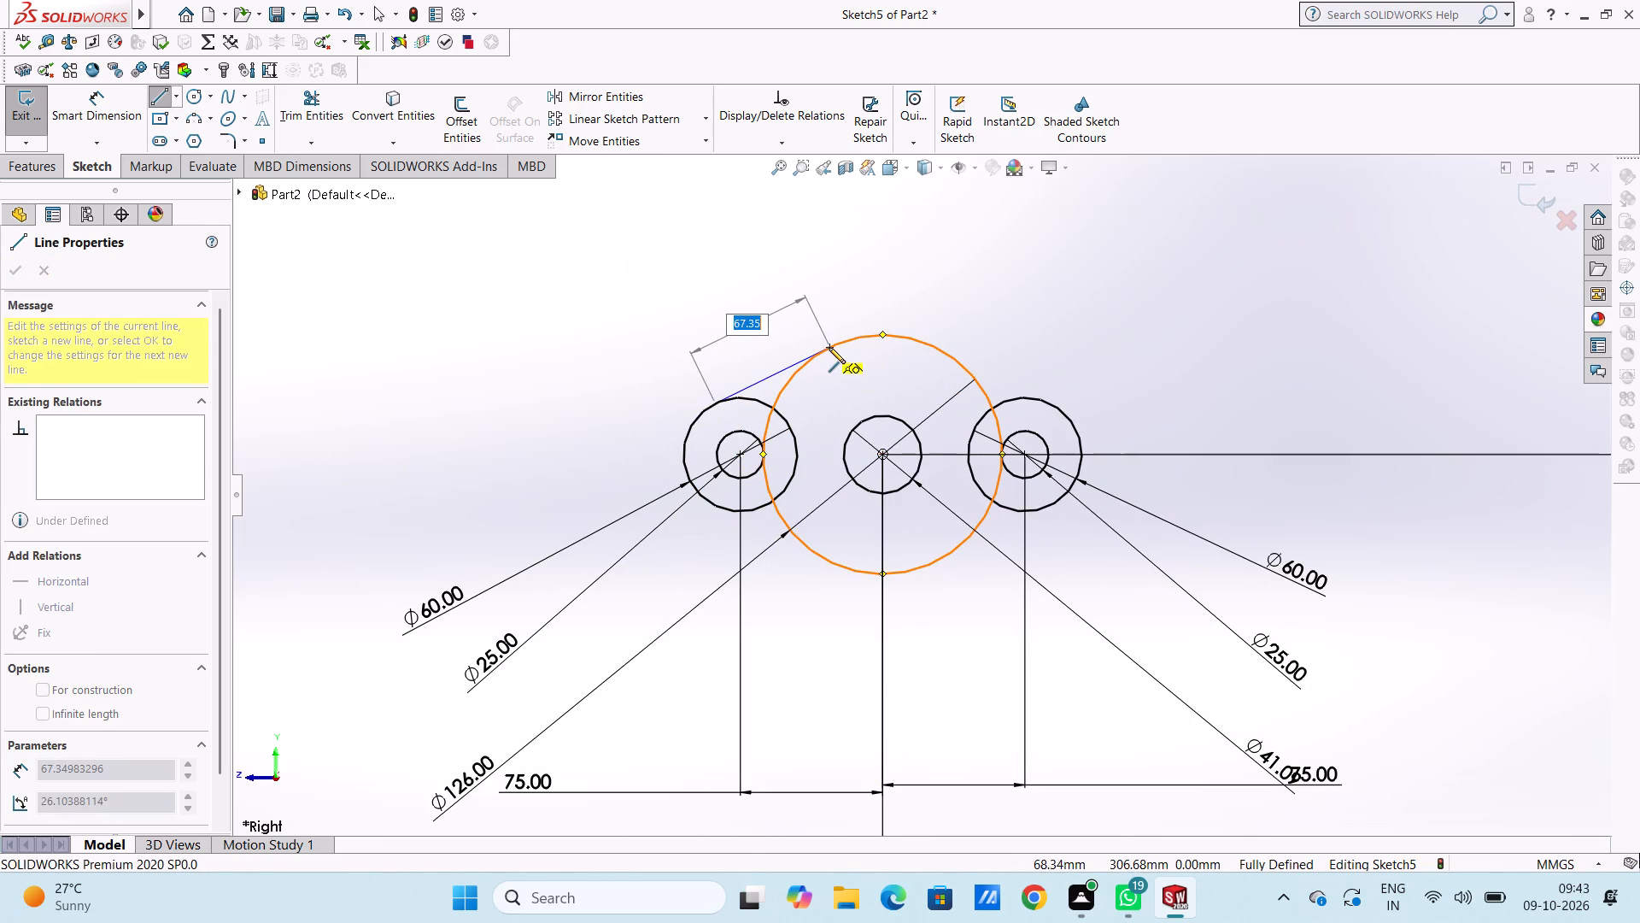
pyautogui.click(829, 347)
pyautogui.press('Escape')
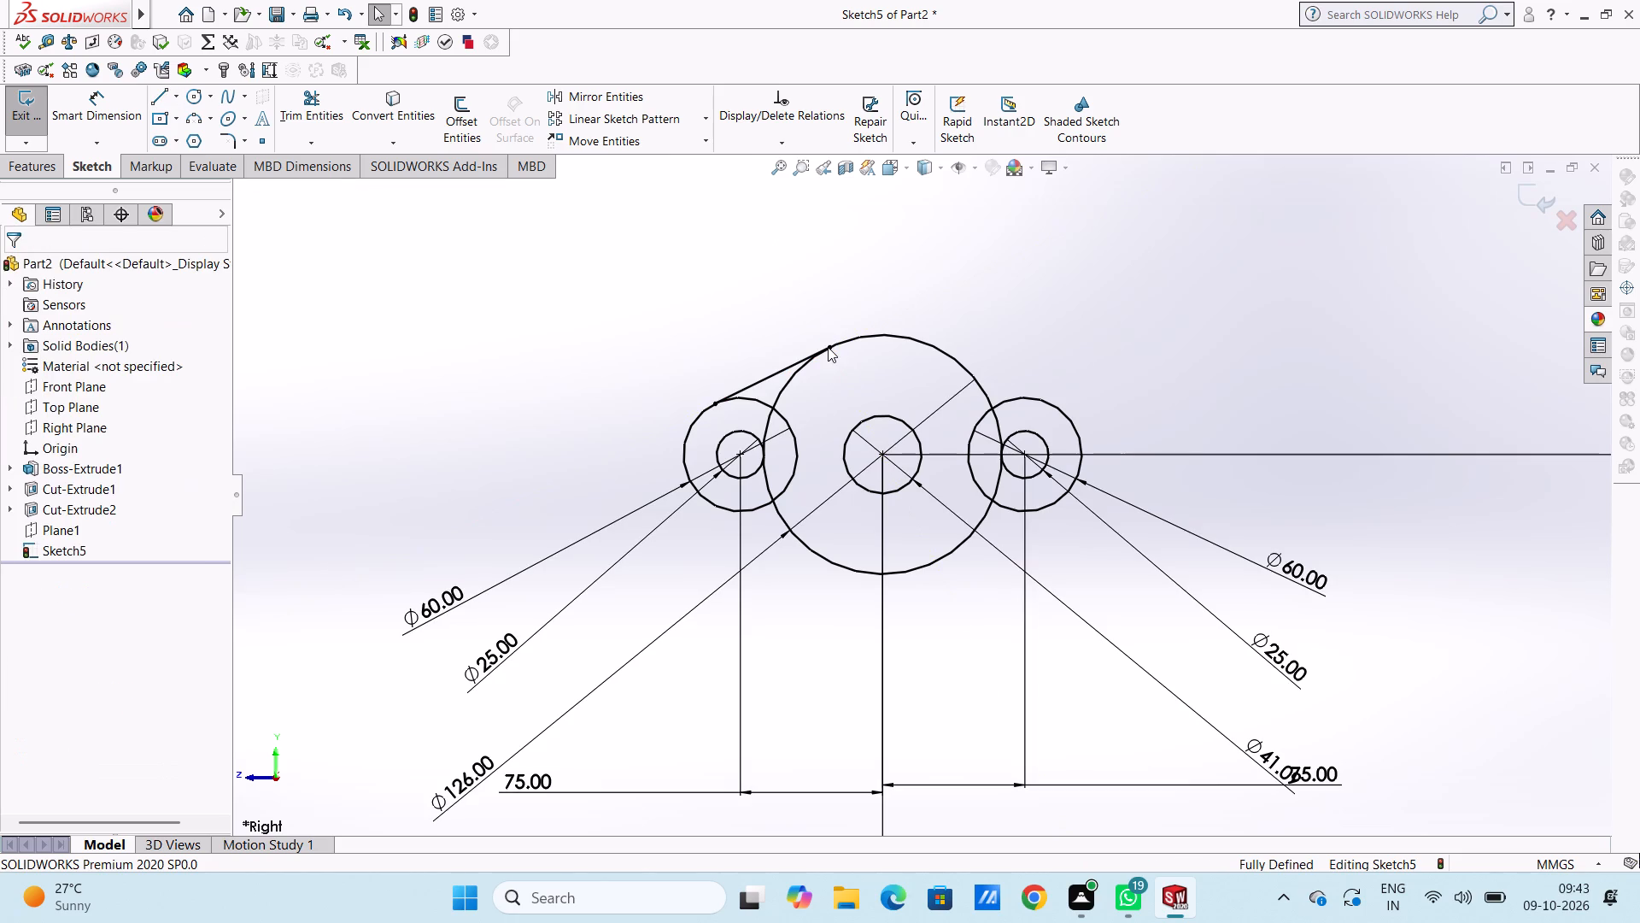
# Sketch a line about 72 mm long from the upper right of the 126 mm circle to the top of the right 60 mm circle.
pyautogui.click(163, 97)
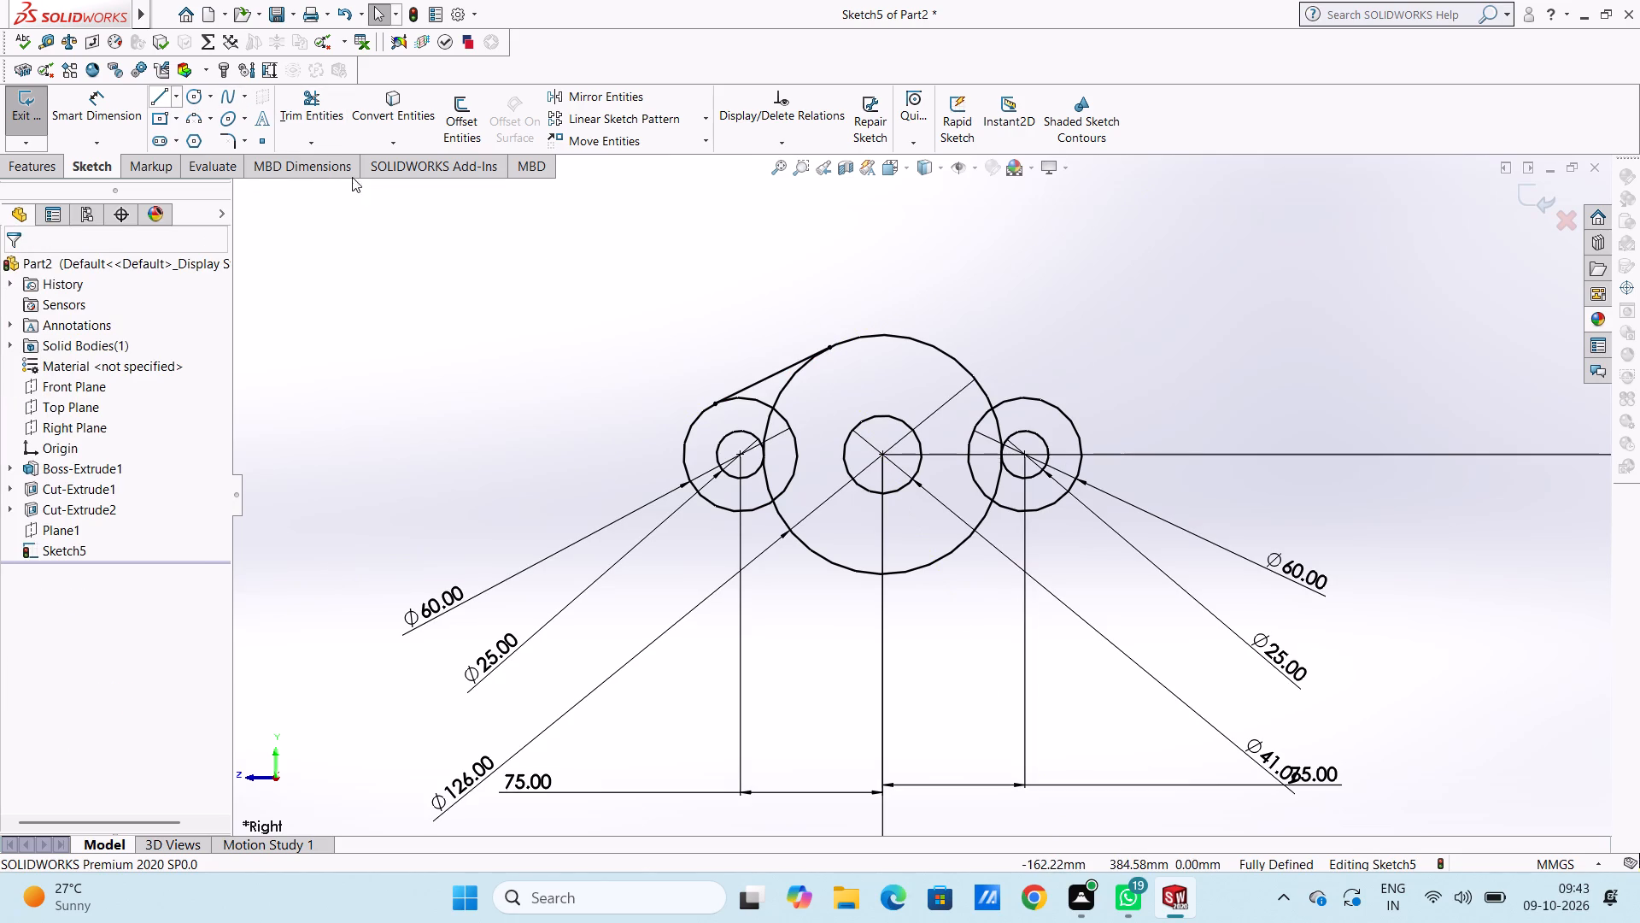
pyautogui.click(937, 348)
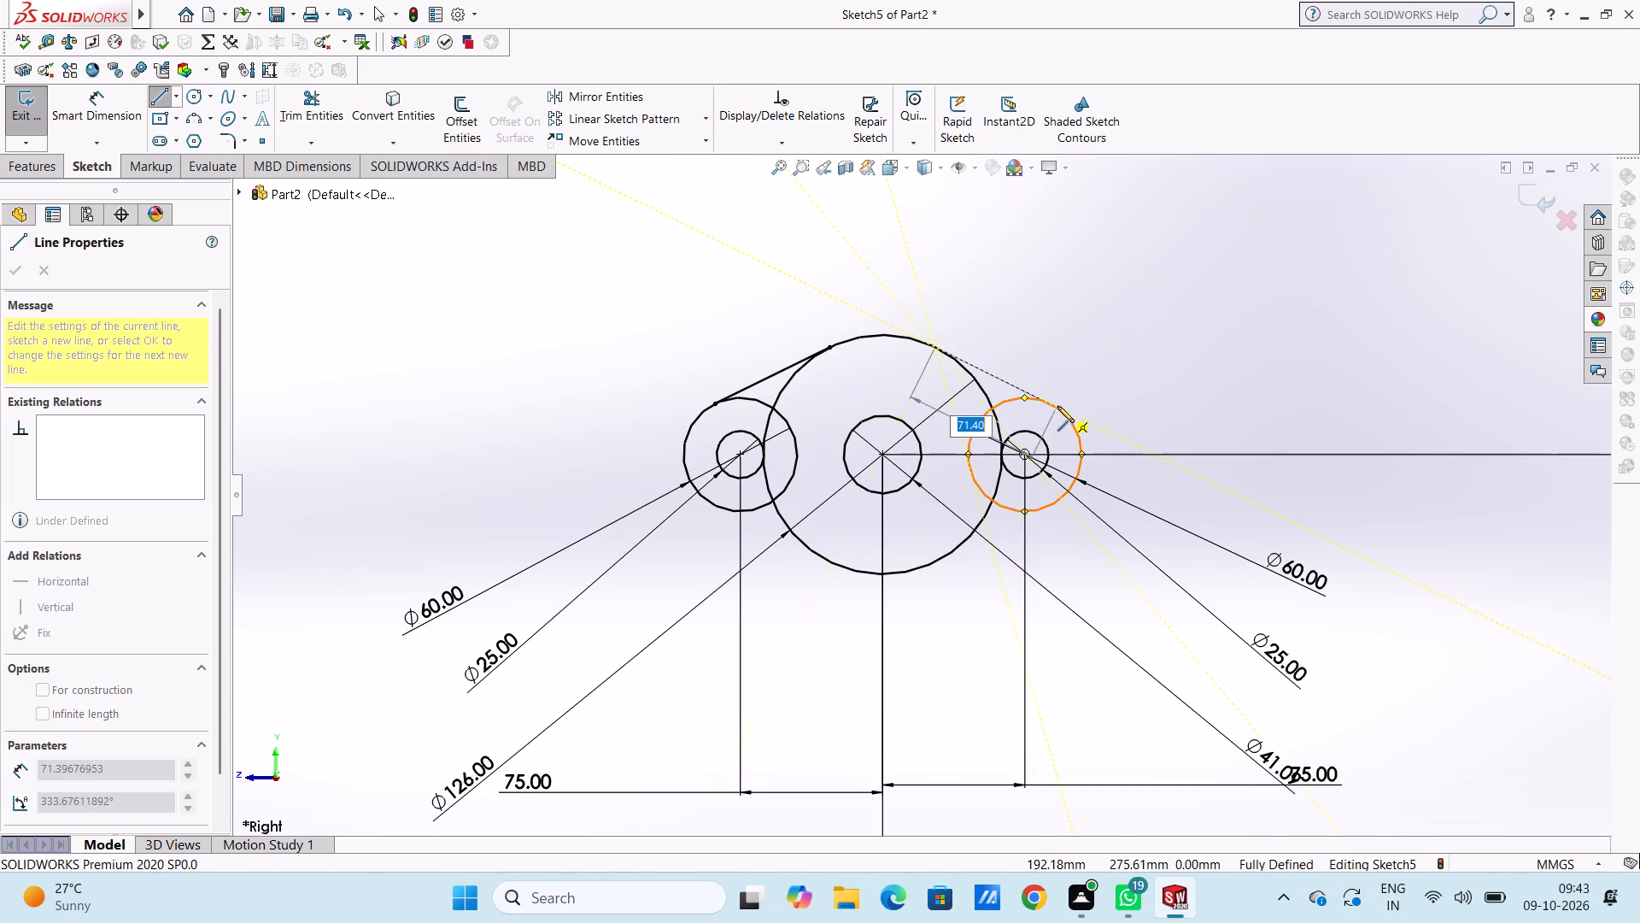
pyautogui.click(1057, 409)
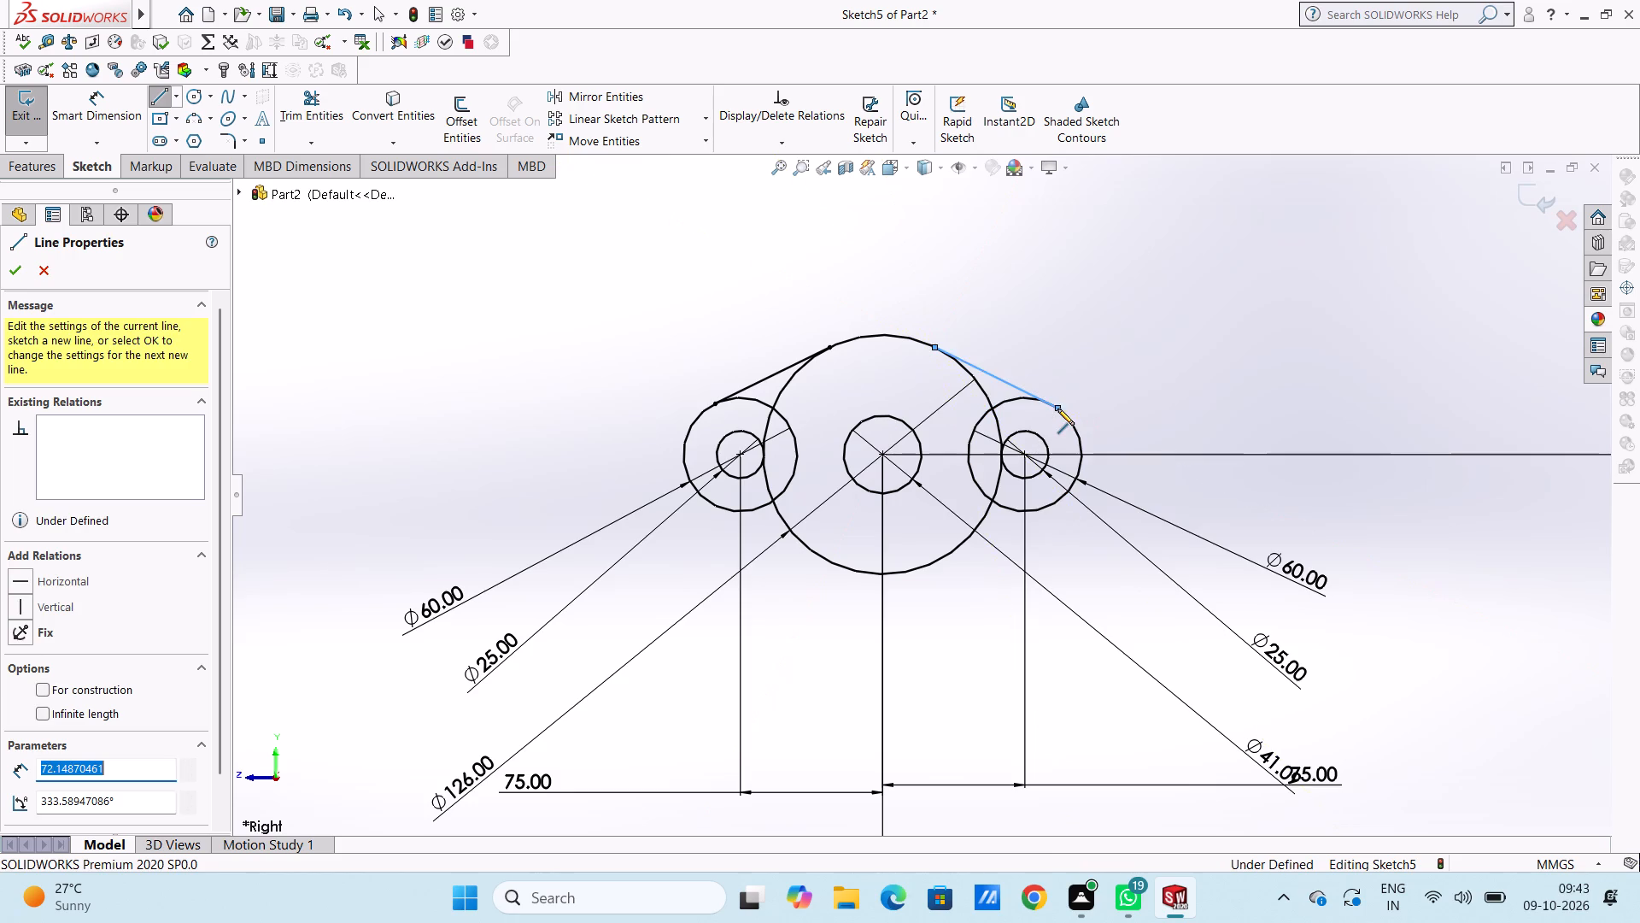
pyautogui.rightClick(1093, 293)
pyautogui.click(1137, 309)
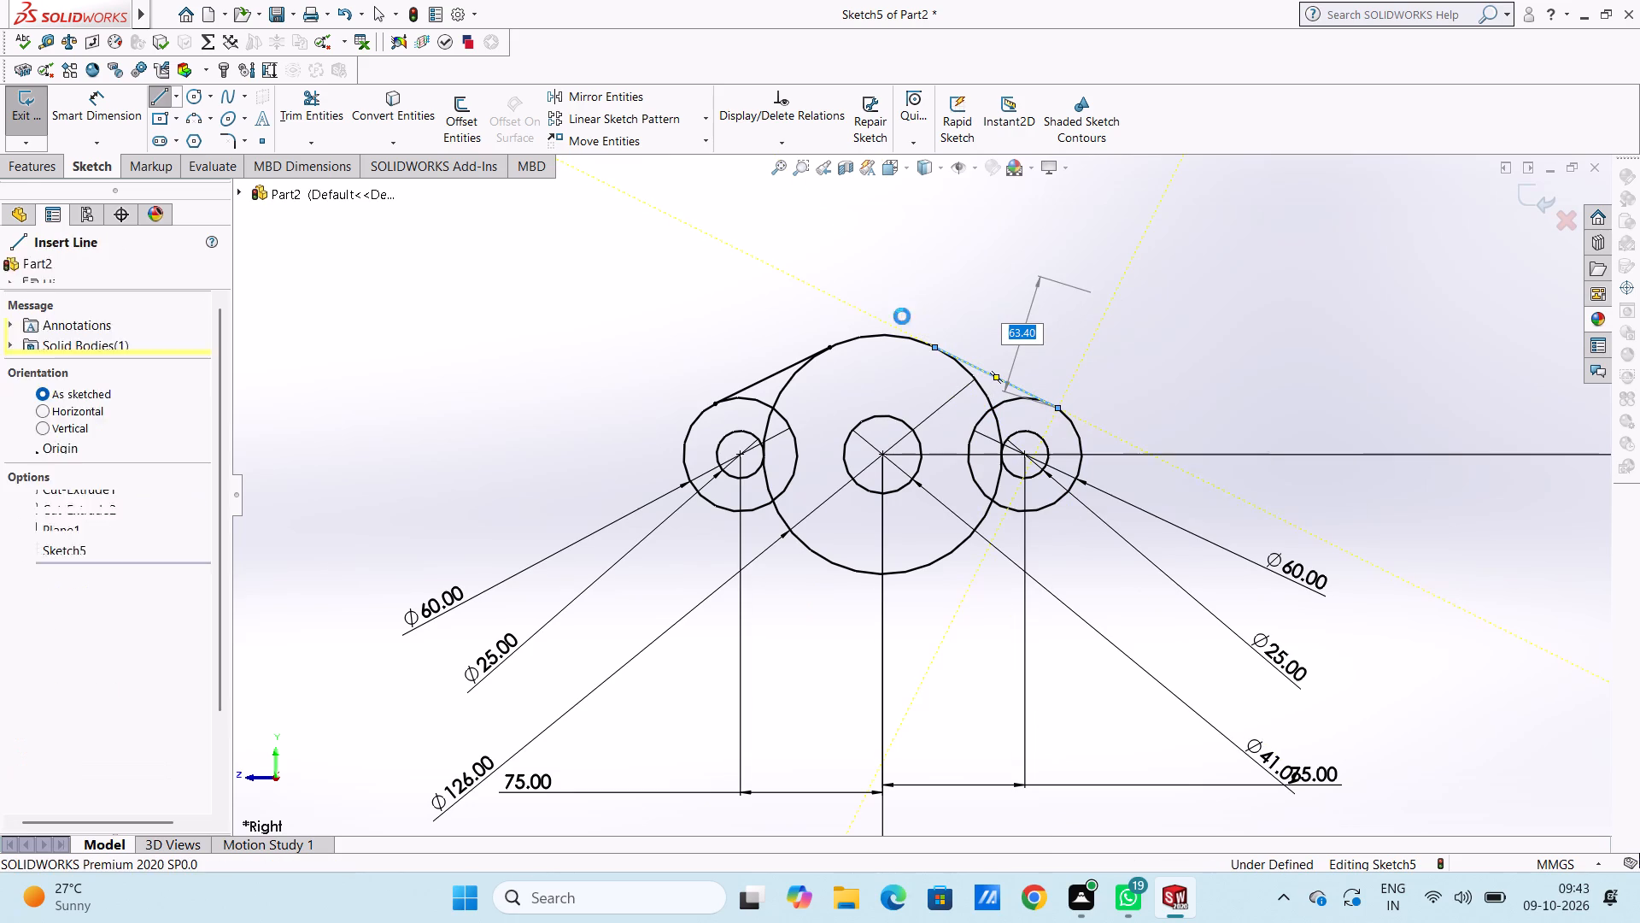
# Sketch a line about 73 mm long from the bottom of the left 60 mm circle to the lower left of the 126 mm circle.
pyautogui.click(163, 107)
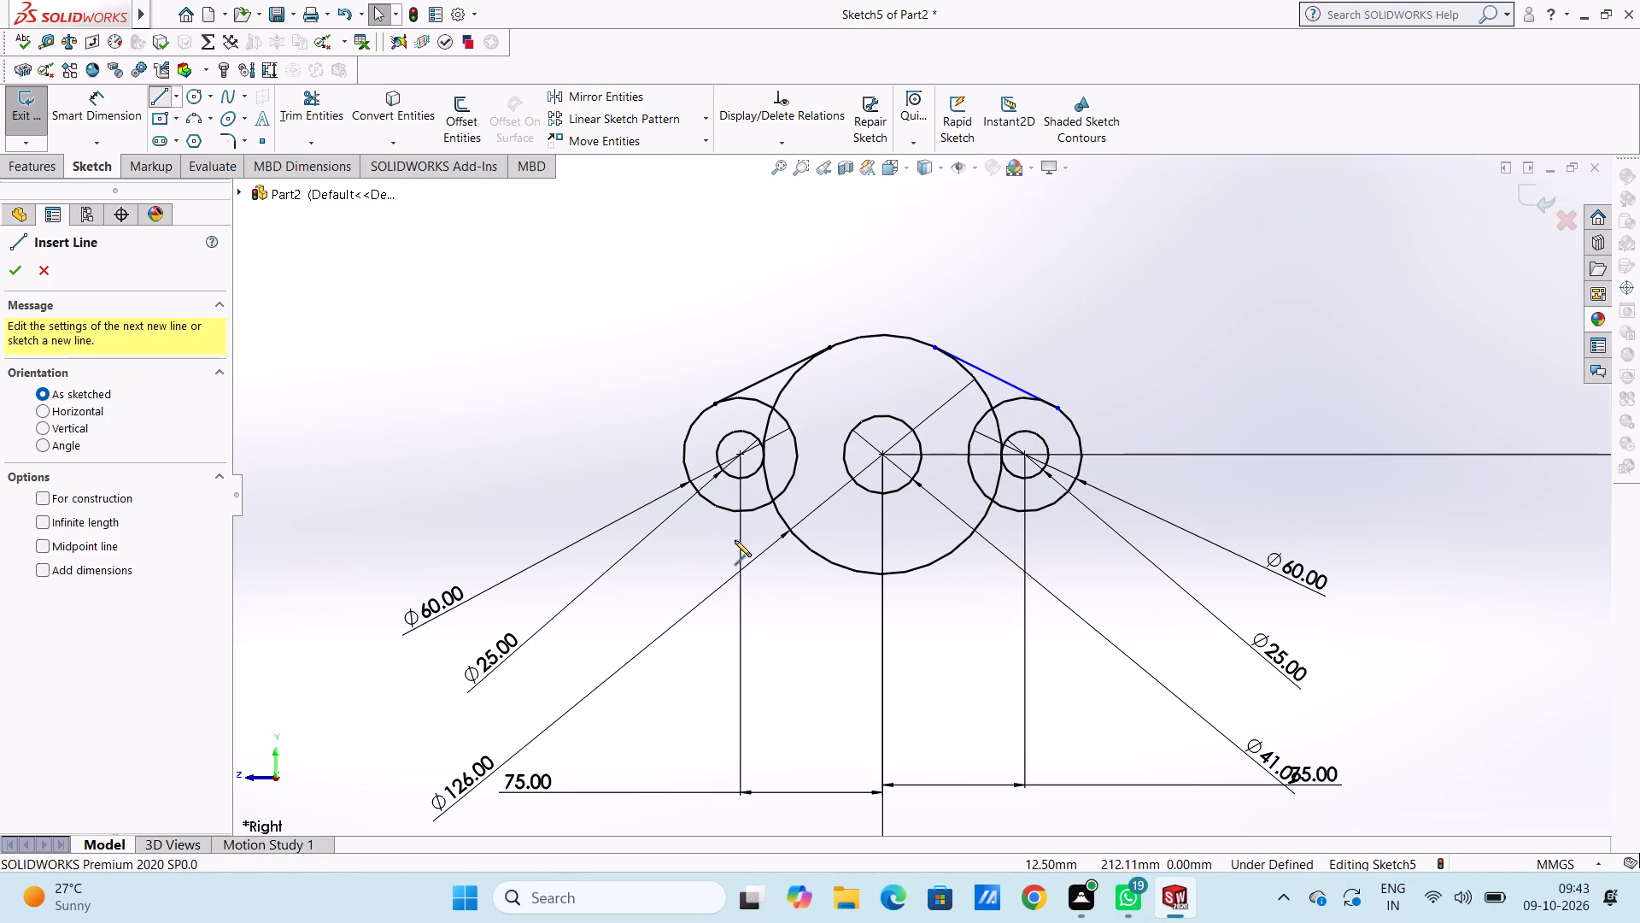
pyautogui.click(717, 508)
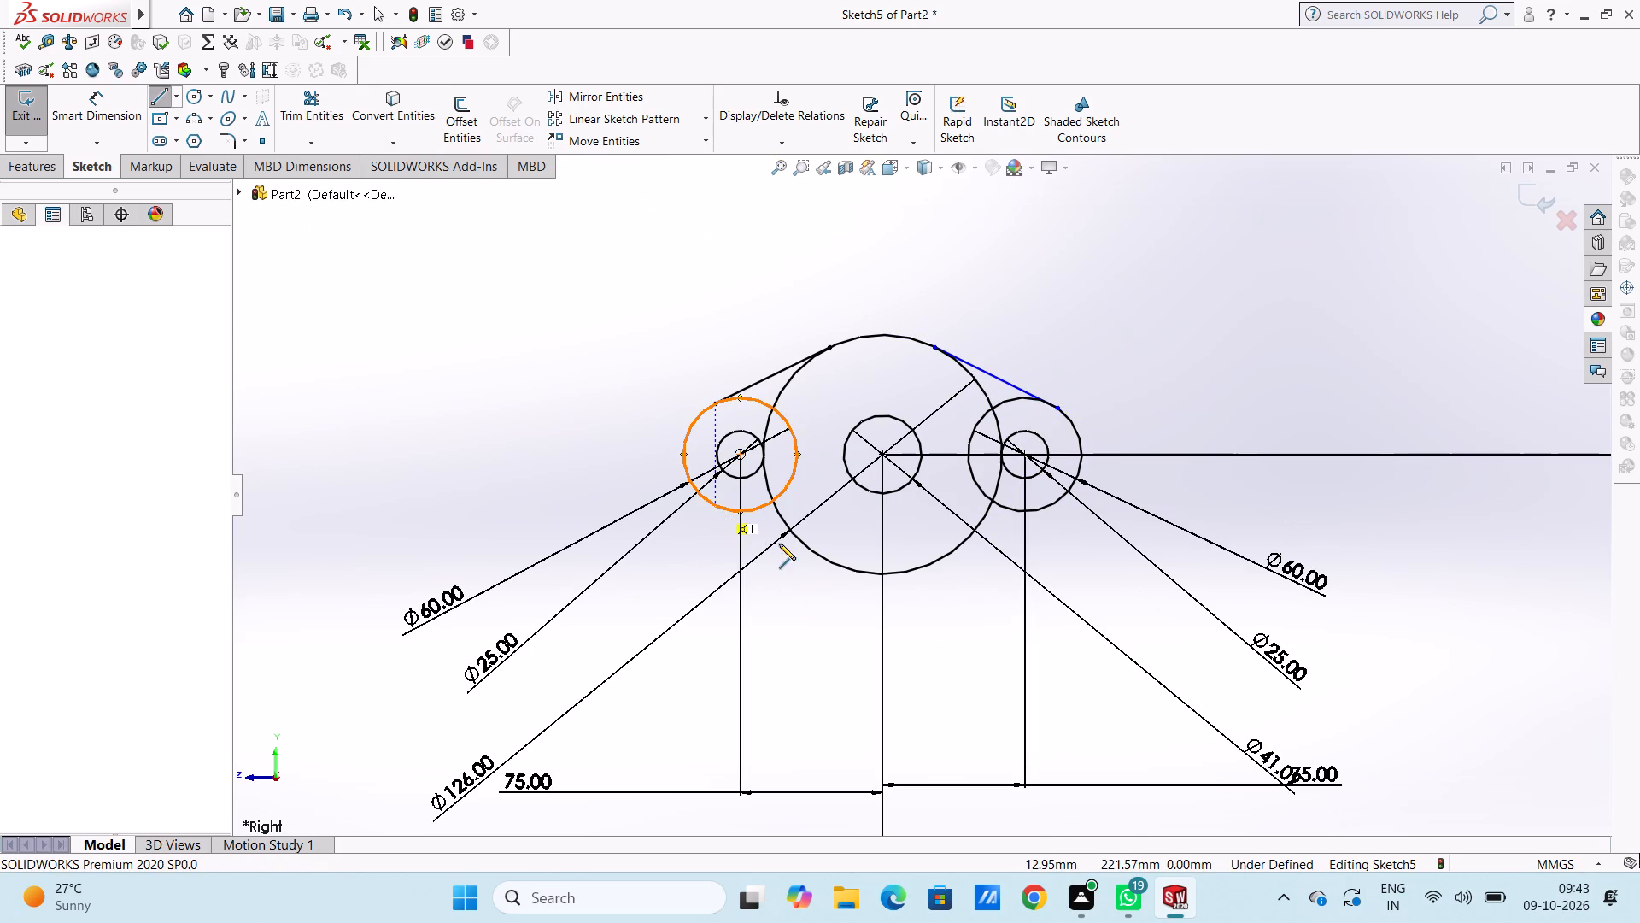
pyautogui.click(840, 564)
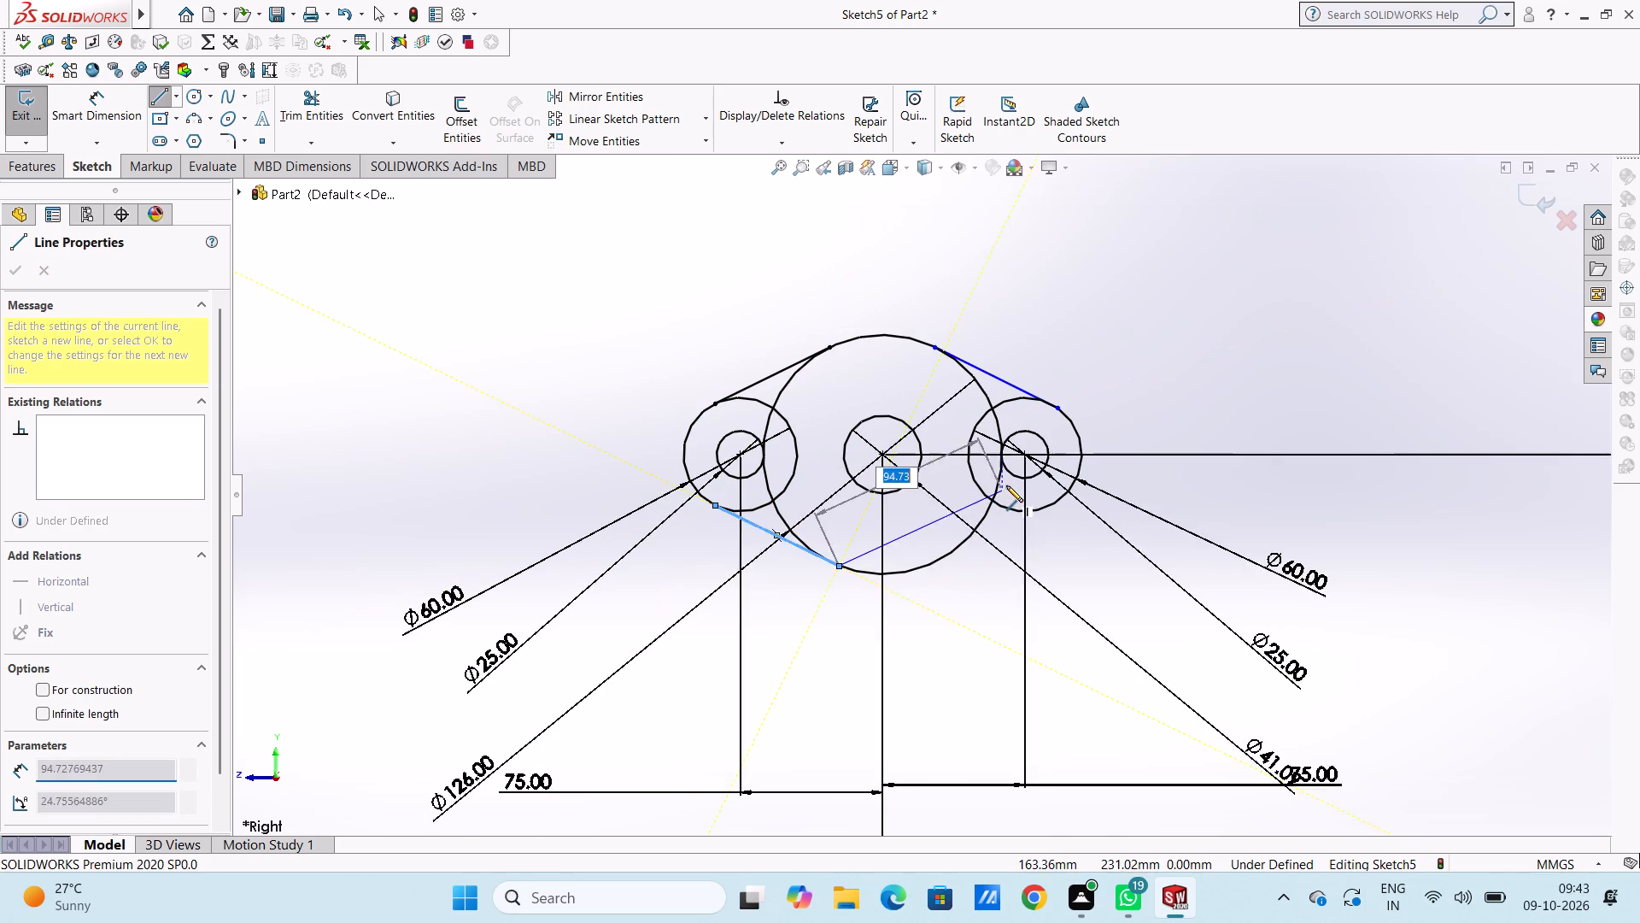
pyautogui.rightClick(1007, 485)
pyautogui.click(1055, 498)
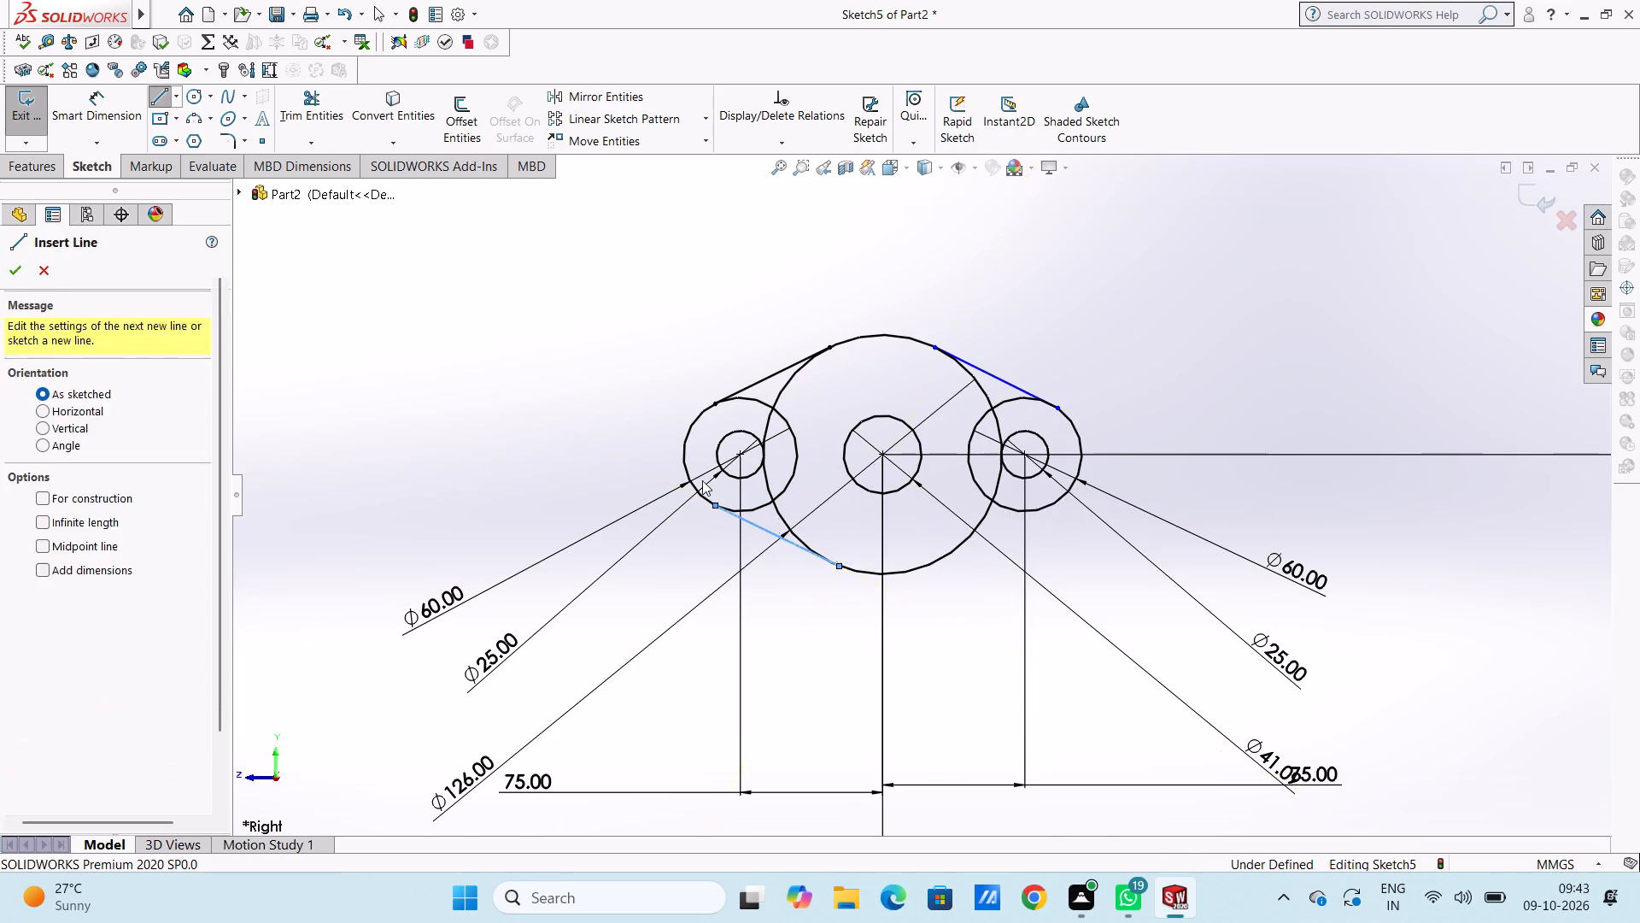
# Sketch a line about 72 mm long from the lower right of the 126 mm circle to the bottom of the right 60 mm circle.
pyautogui.click(158, 97)
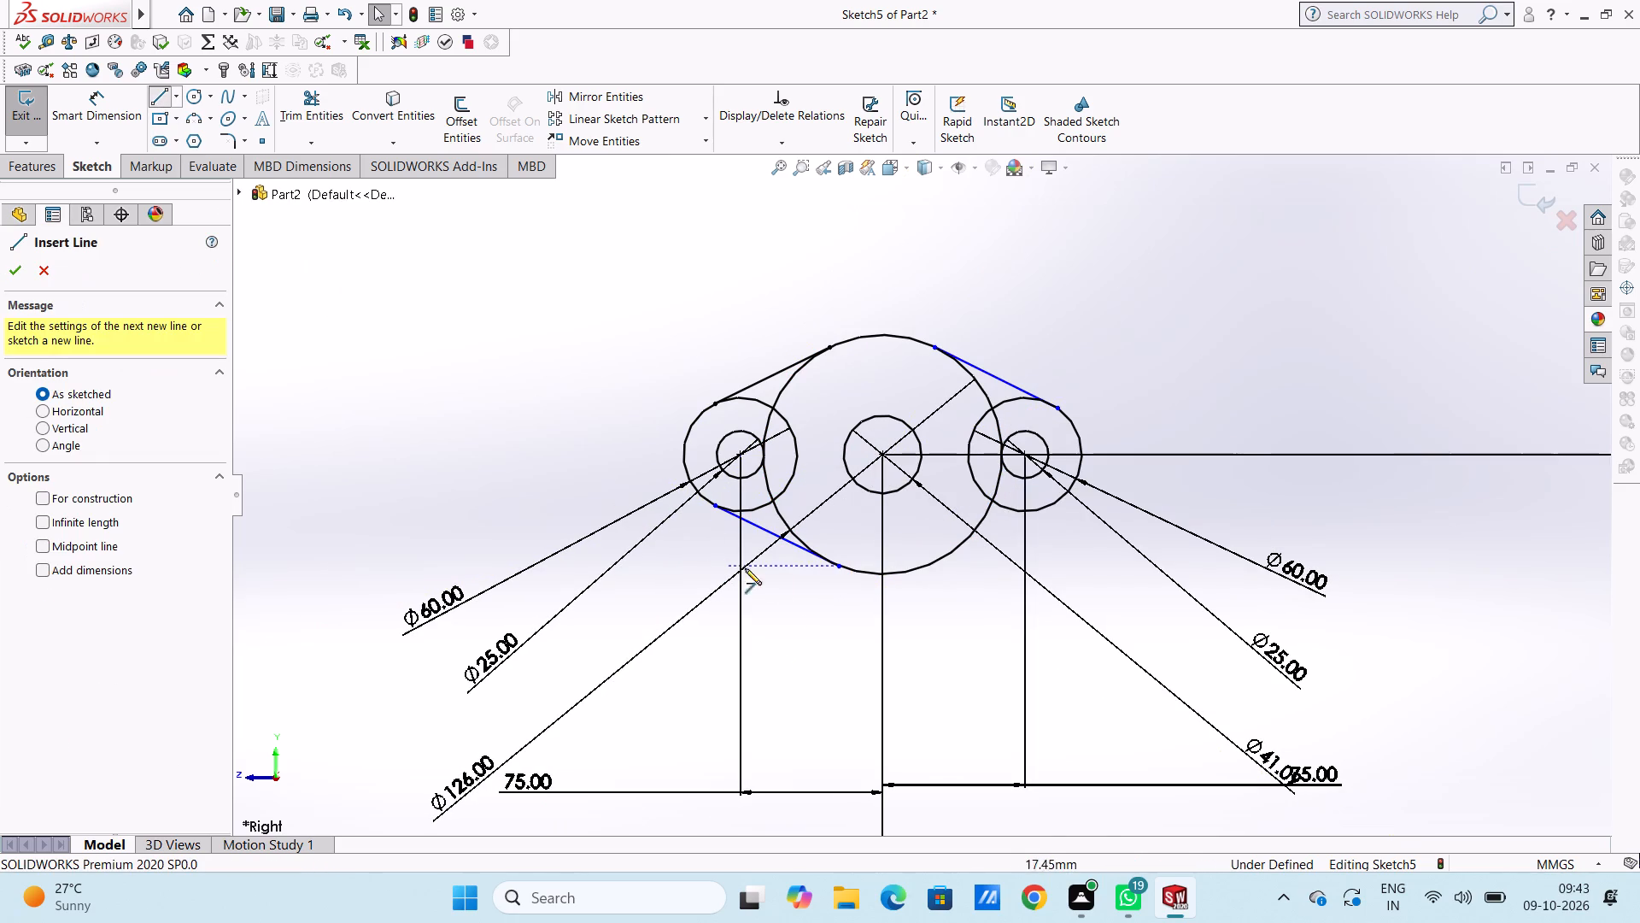
pyautogui.click(925, 567)
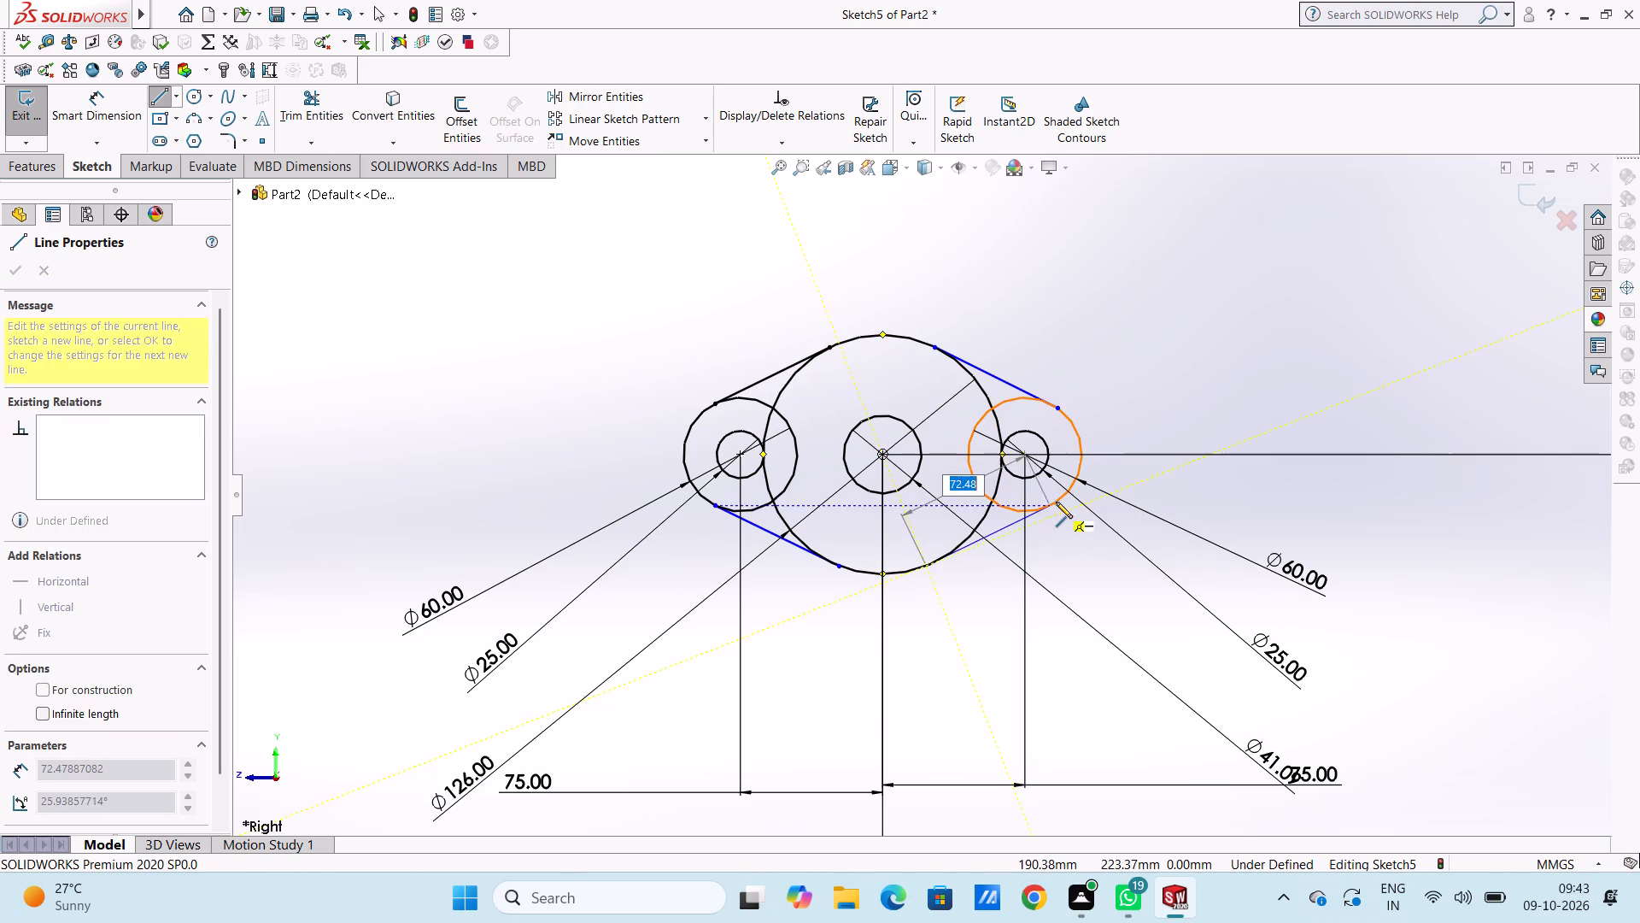
pyautogui.click(1056, 502)
pyautogui.rightClick(1137, 391)
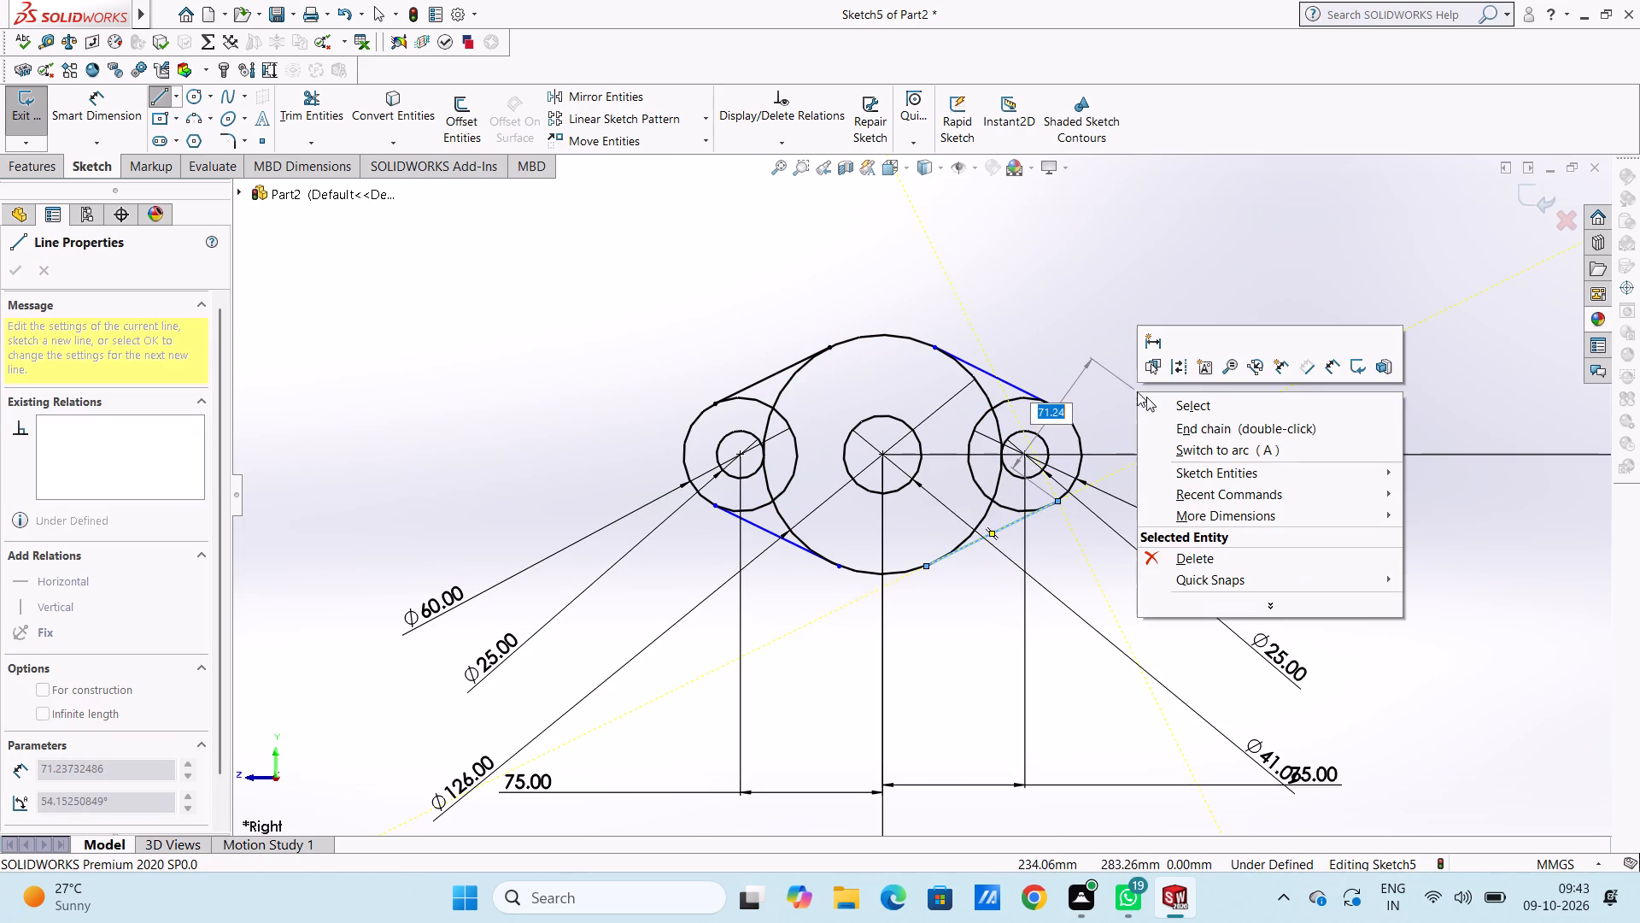
pyautogui.click(1164, 406)
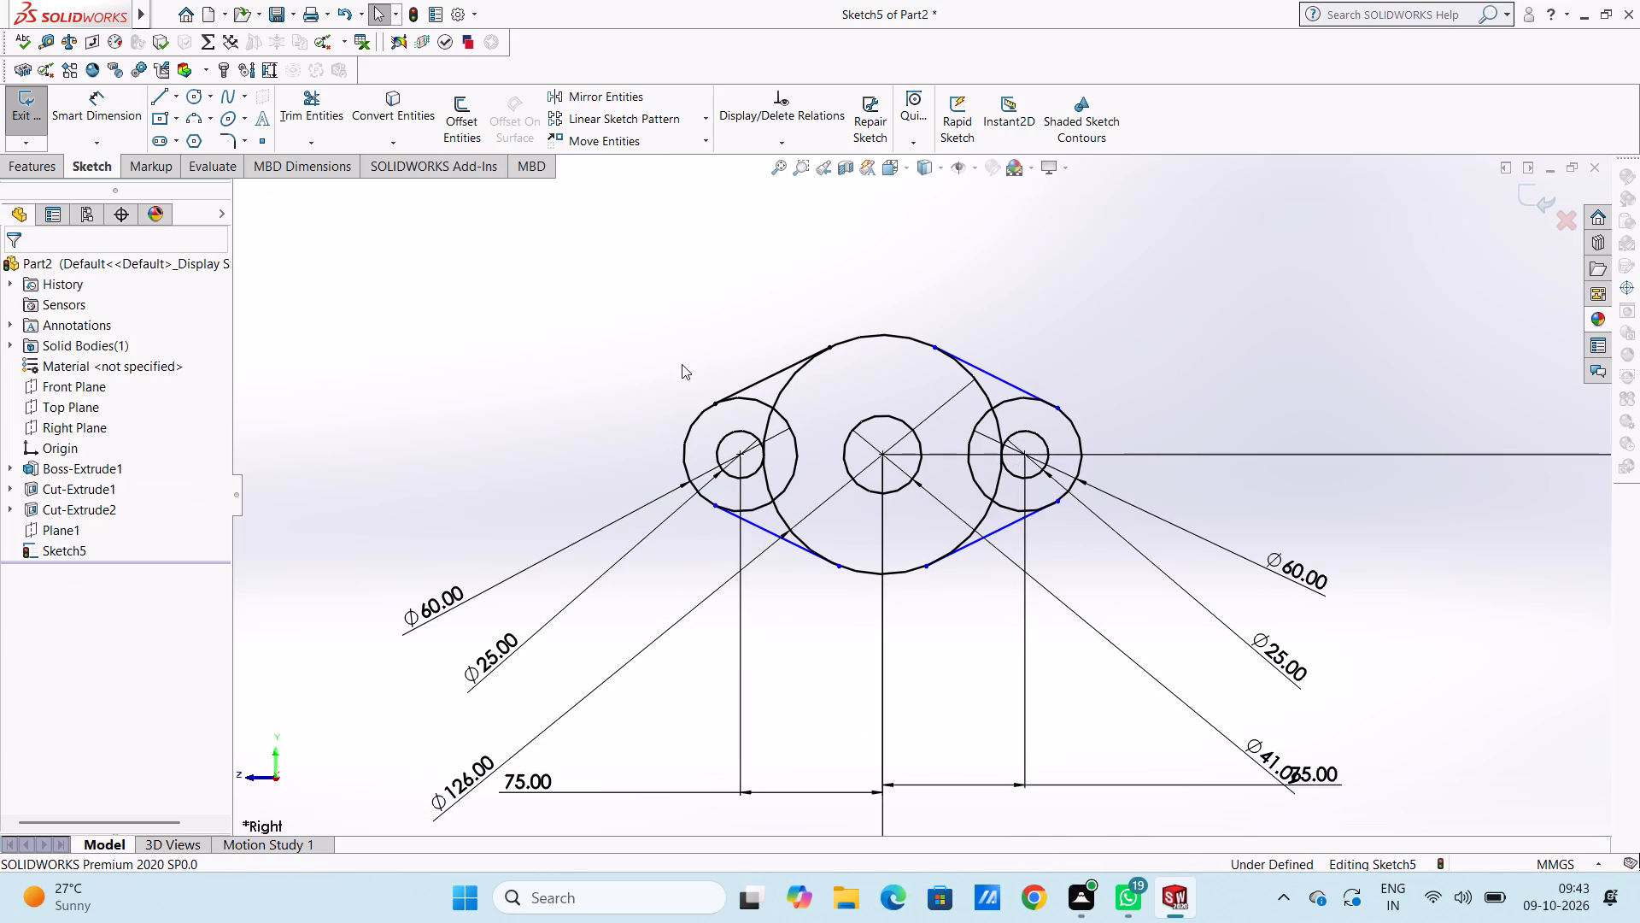
# Make the upper-right connecting line tangent to both the right 60 mm circle and the central 126 mm circle.
pyautogui.click(525, 313)
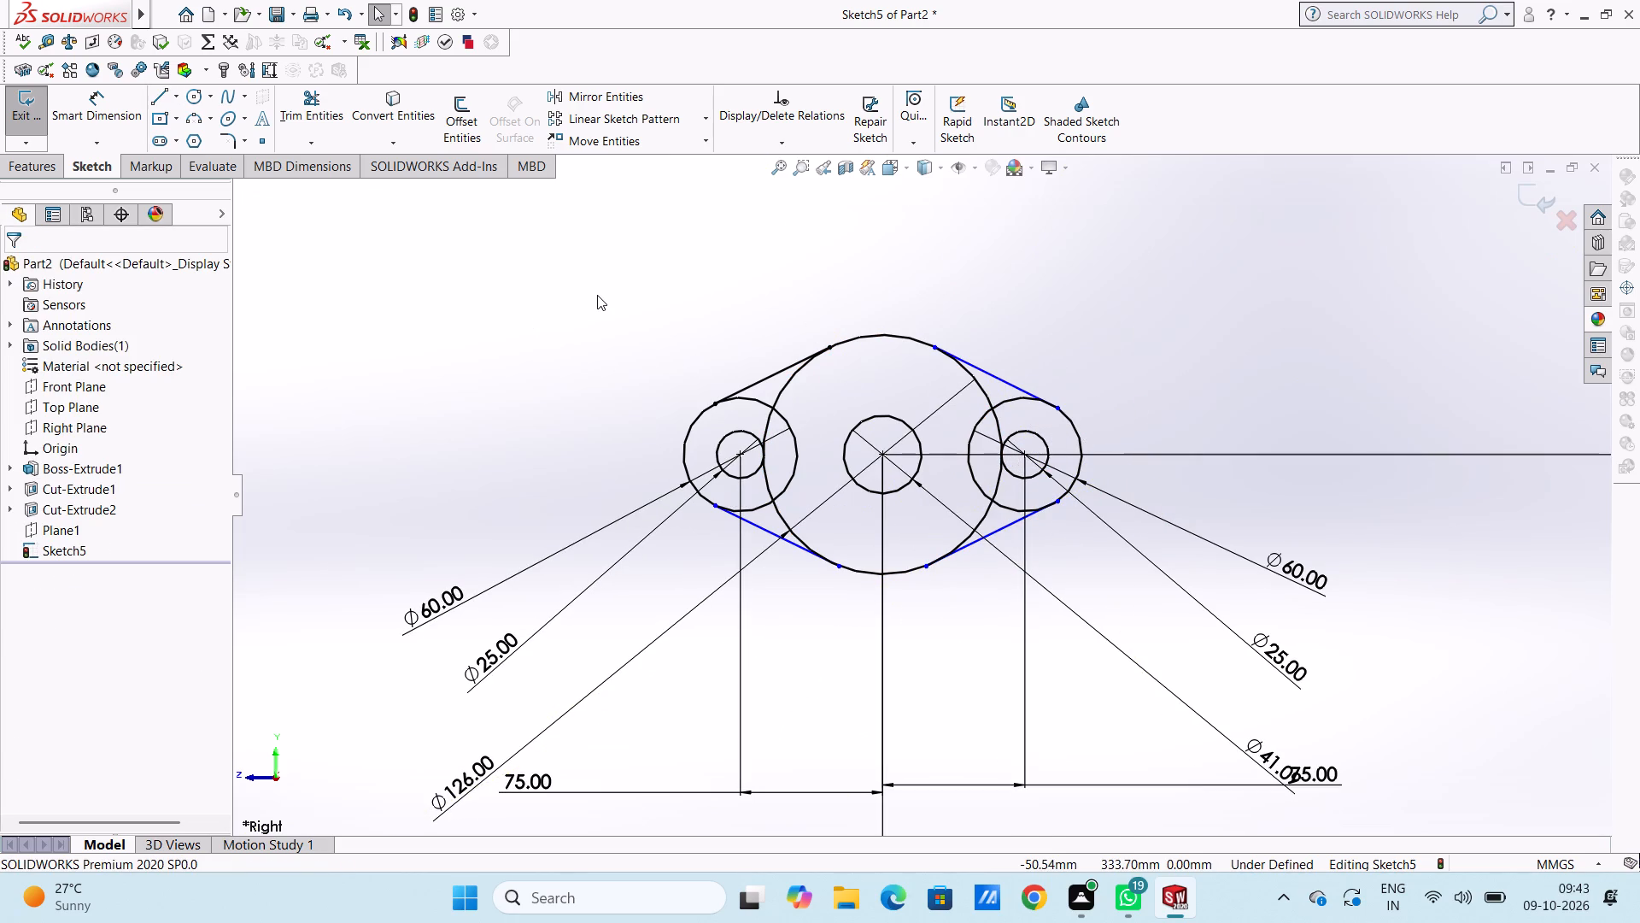
pyautogui.press('Escape')
pyautogui.scroll(-1, 861, 381)
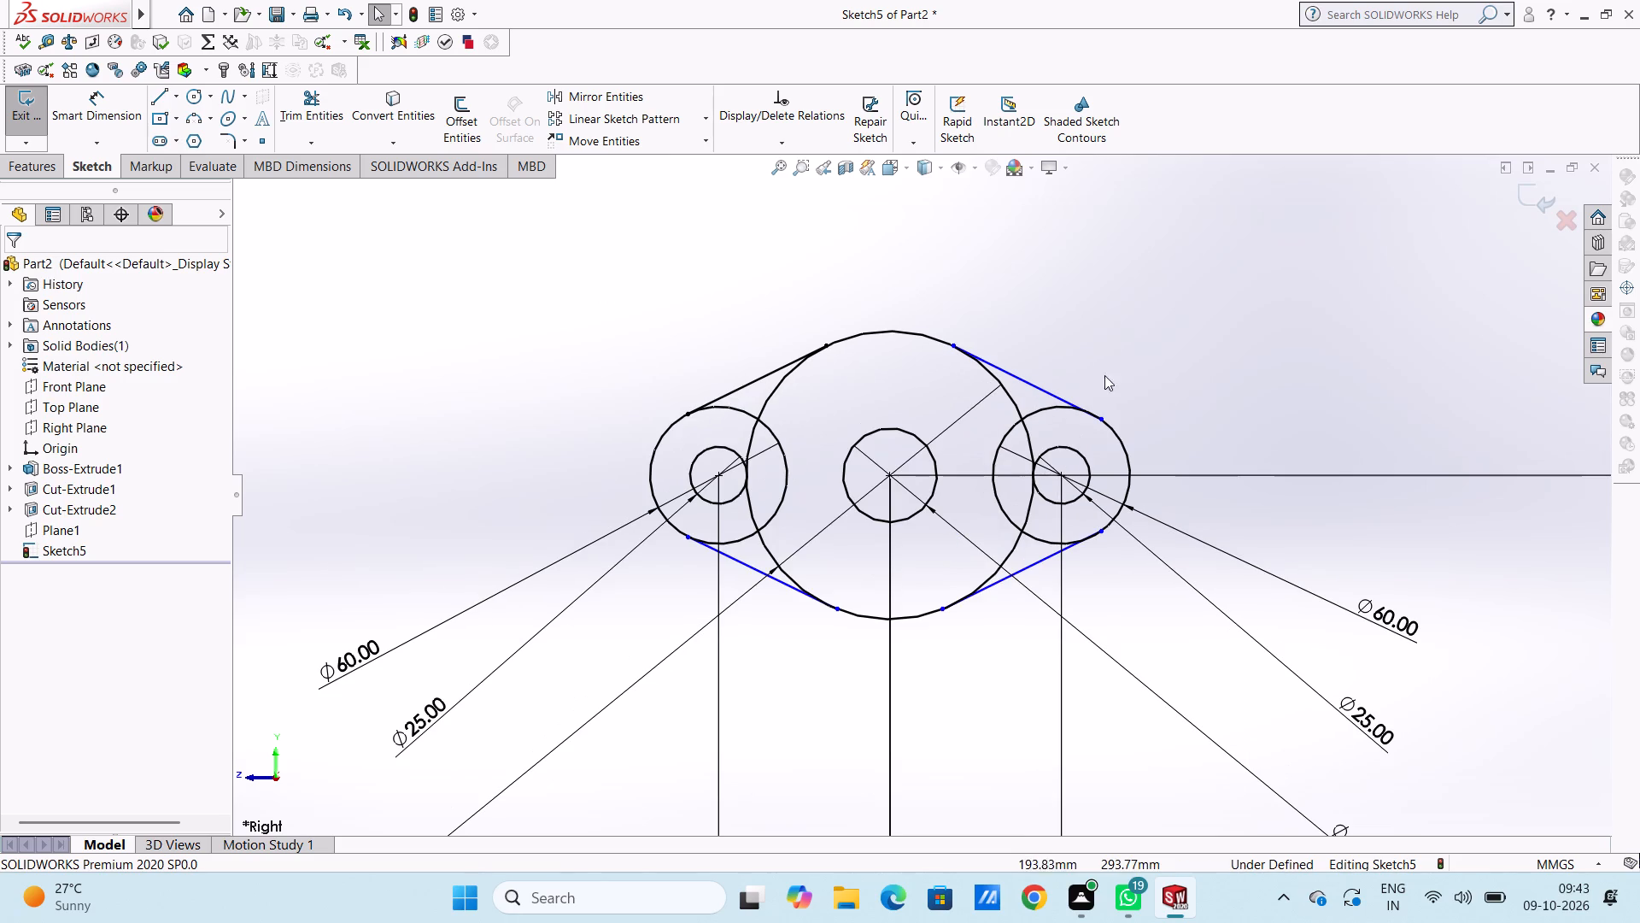
pyautogui.click(1058, 398)
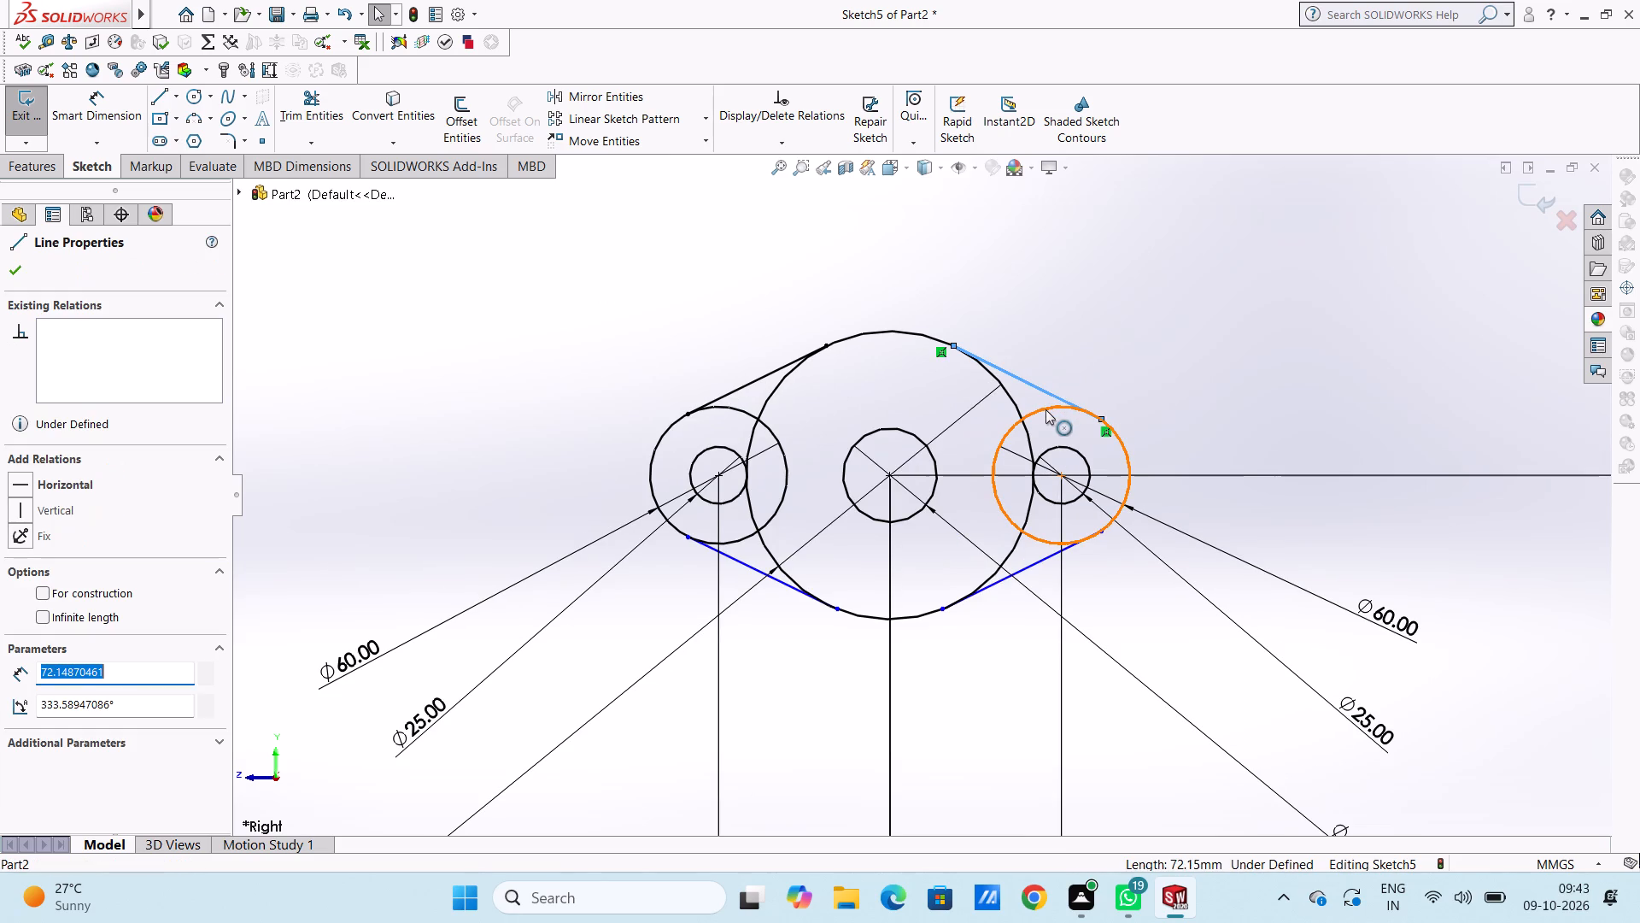
pyautogui.keyDown('ctrl'); pyautogui.click(1045, 409); pyautogui.keyUp('ctrl')
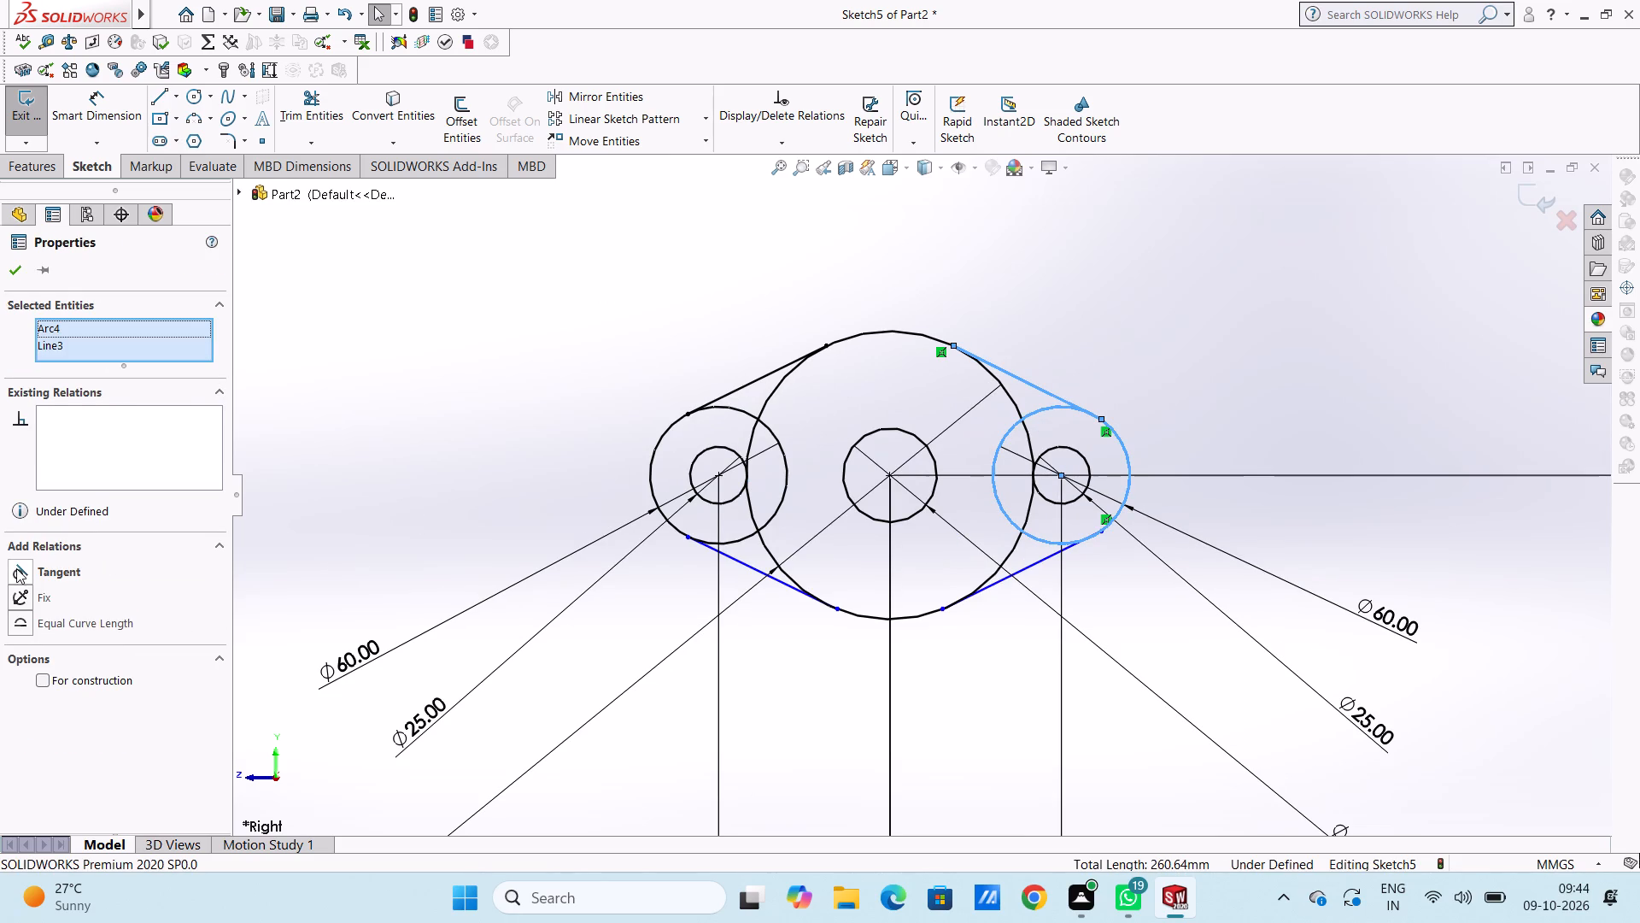
pyautogui.click(18, 568)
pyautogui.click(542, 307)
pyautogui.click(1034, 384)
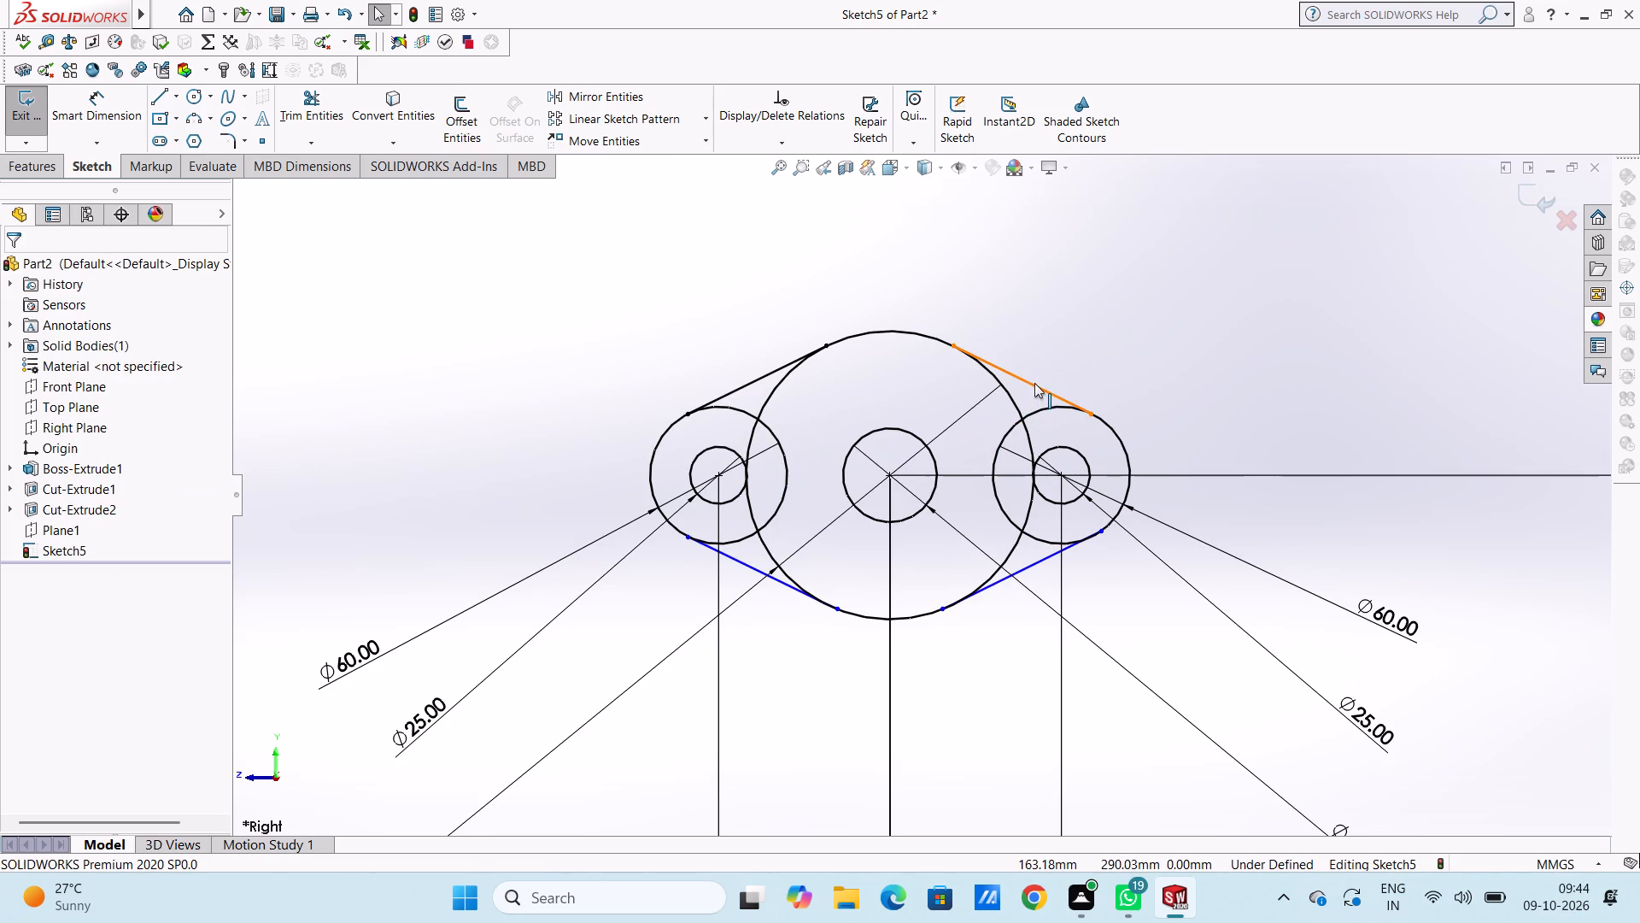
pyautogui.keyDown('ctrl'); pyautogui.click(1011, 396); pyautogui.keyUp('ctrl')
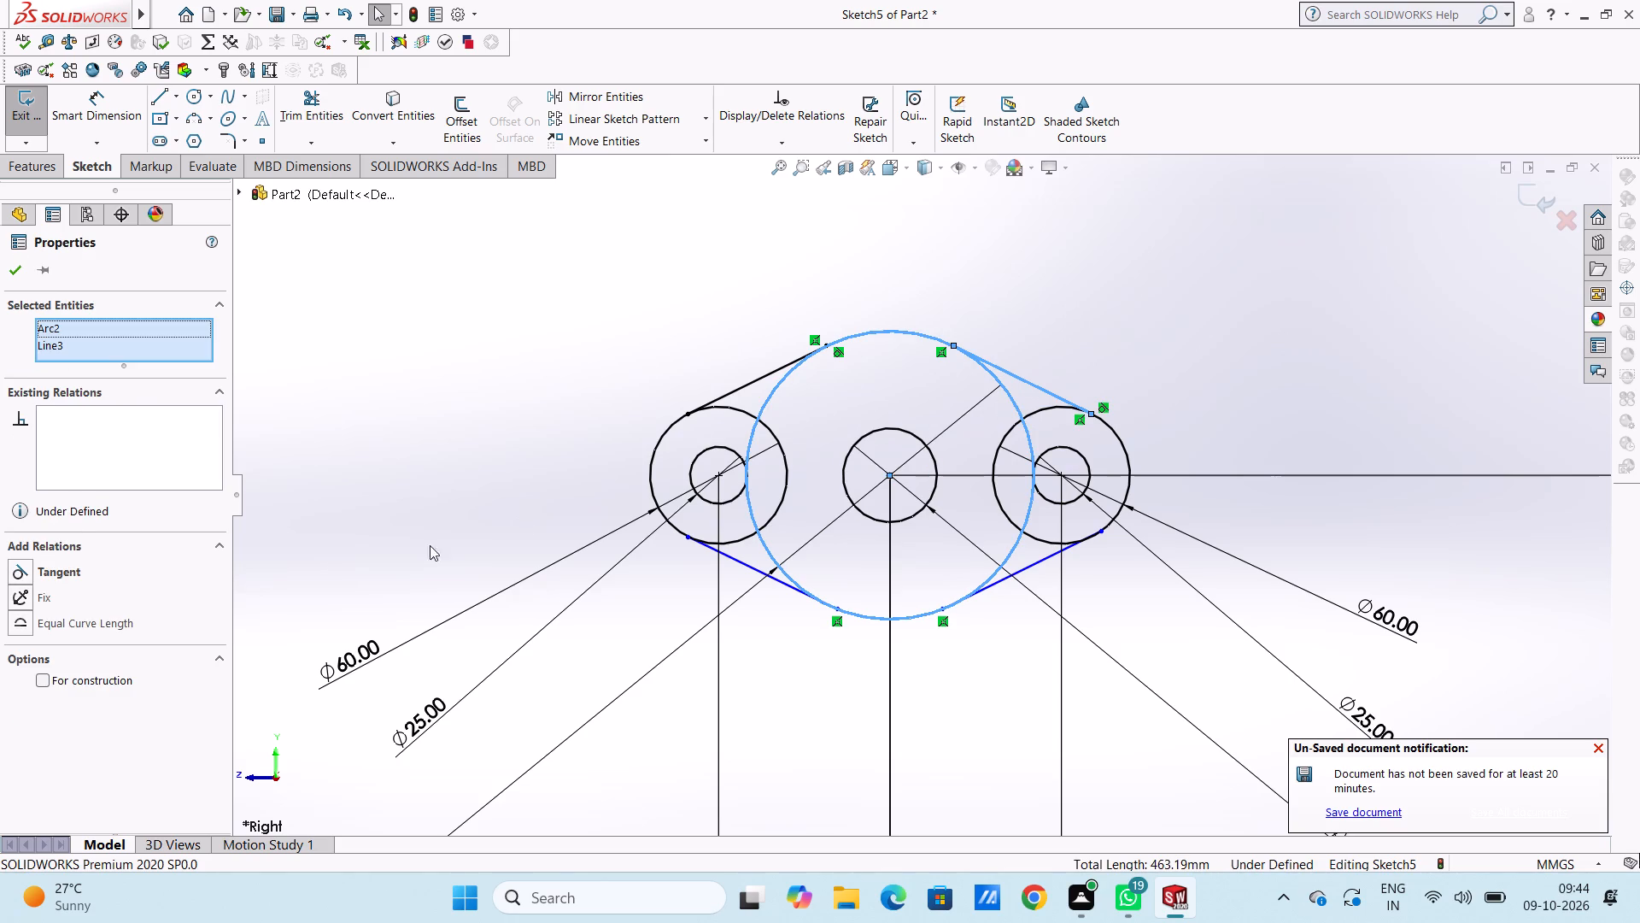
pyautogui.click(15, 569)
pyautogui.click(419, 409)
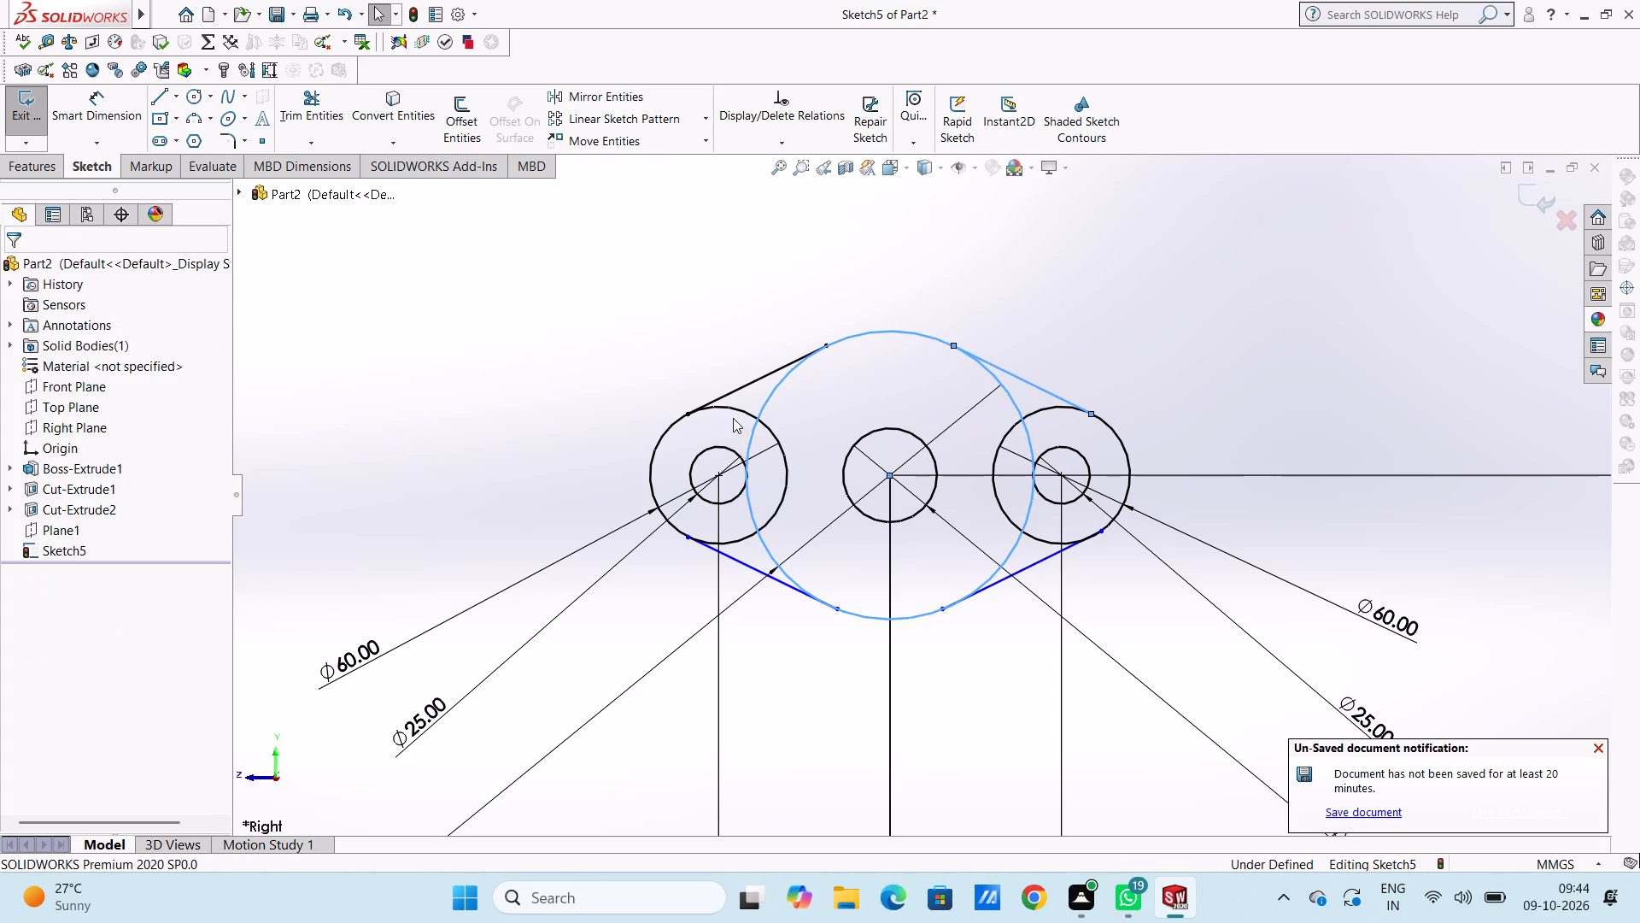
# Make the lower-right connecting line tangent to both the right 60 mm circle and the central 126 mm circle.
pyautogui.click(1035, 563)
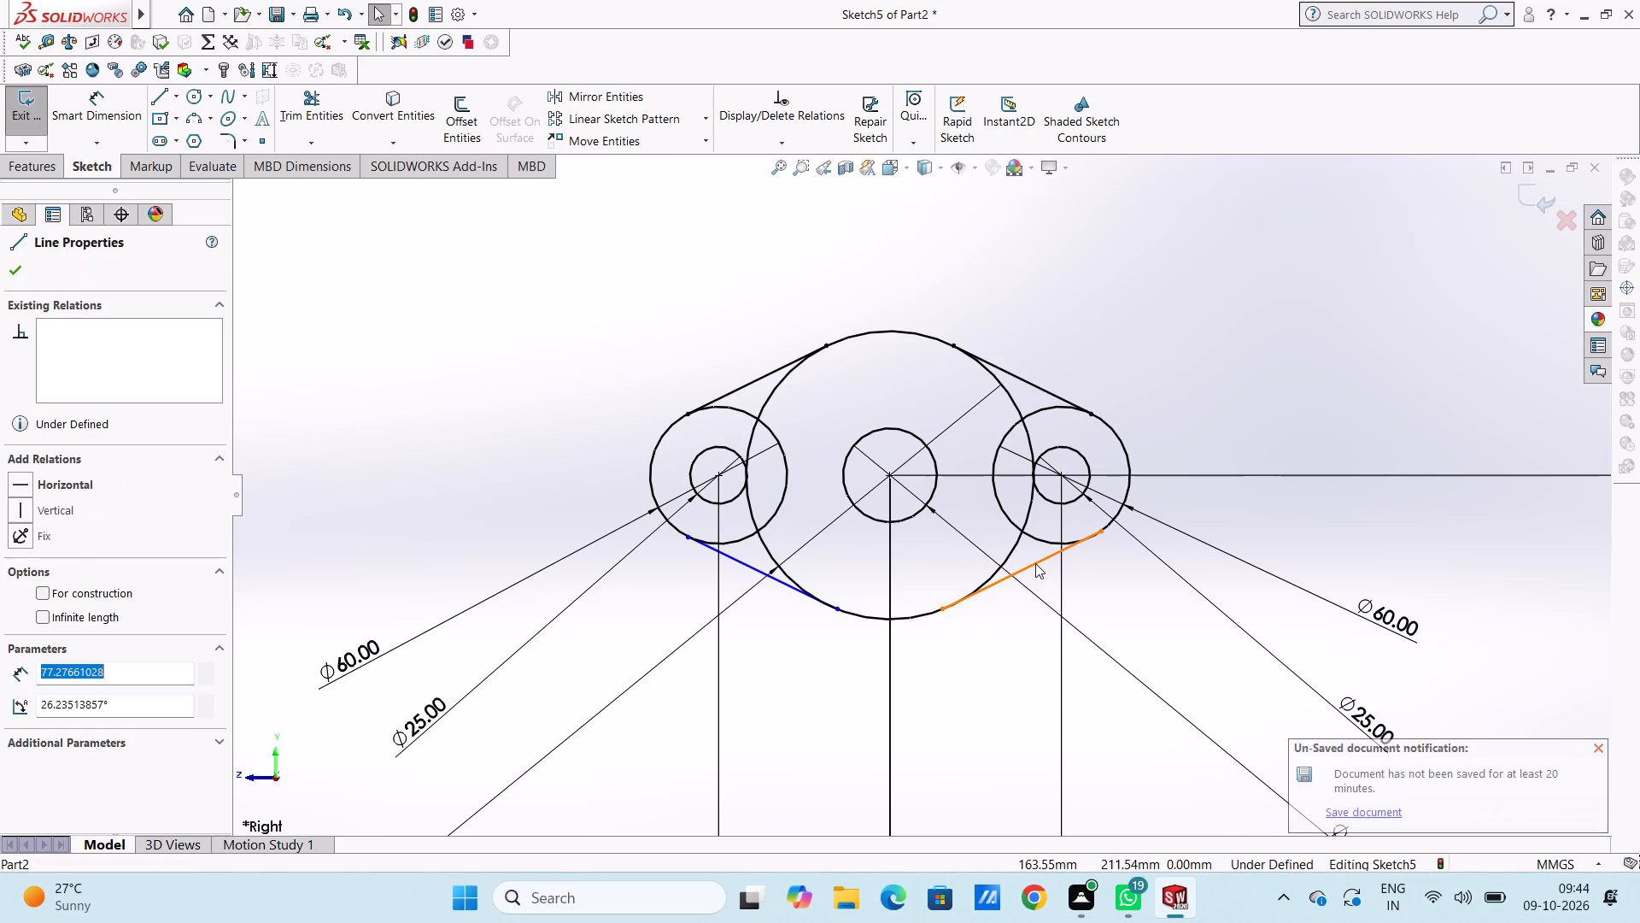
pyautogui.keyDown('ctrl'); pyautogui.click(1040, 541); pyautogui.keyUp('ctrl')
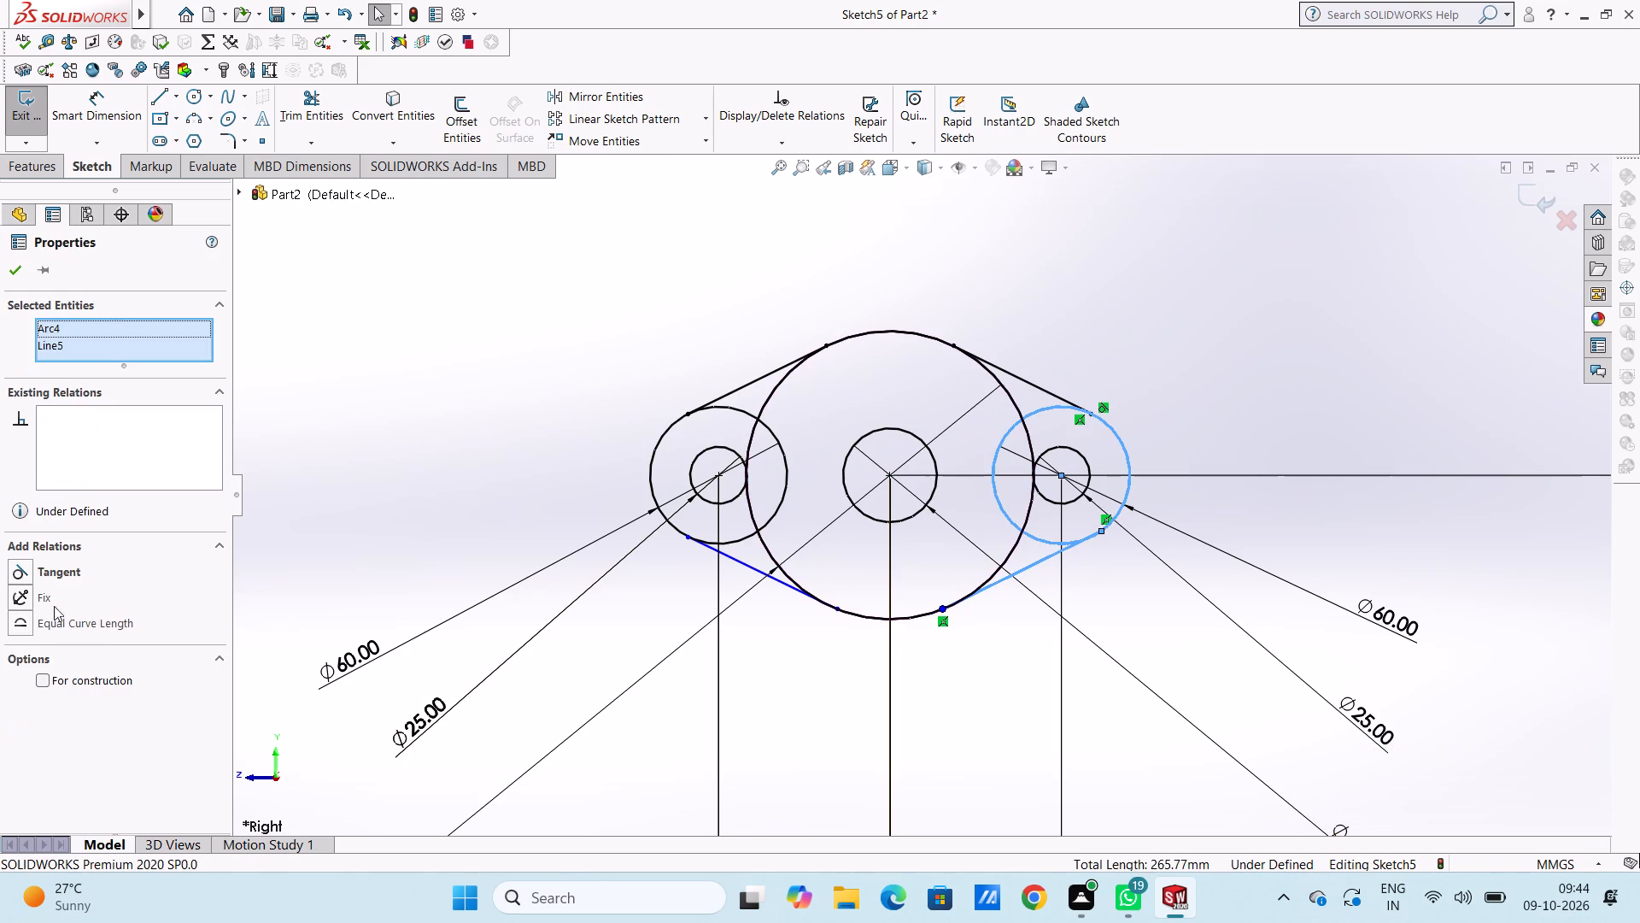
pyautogui.click(16, 574)
pyautogui.click(363, 497)
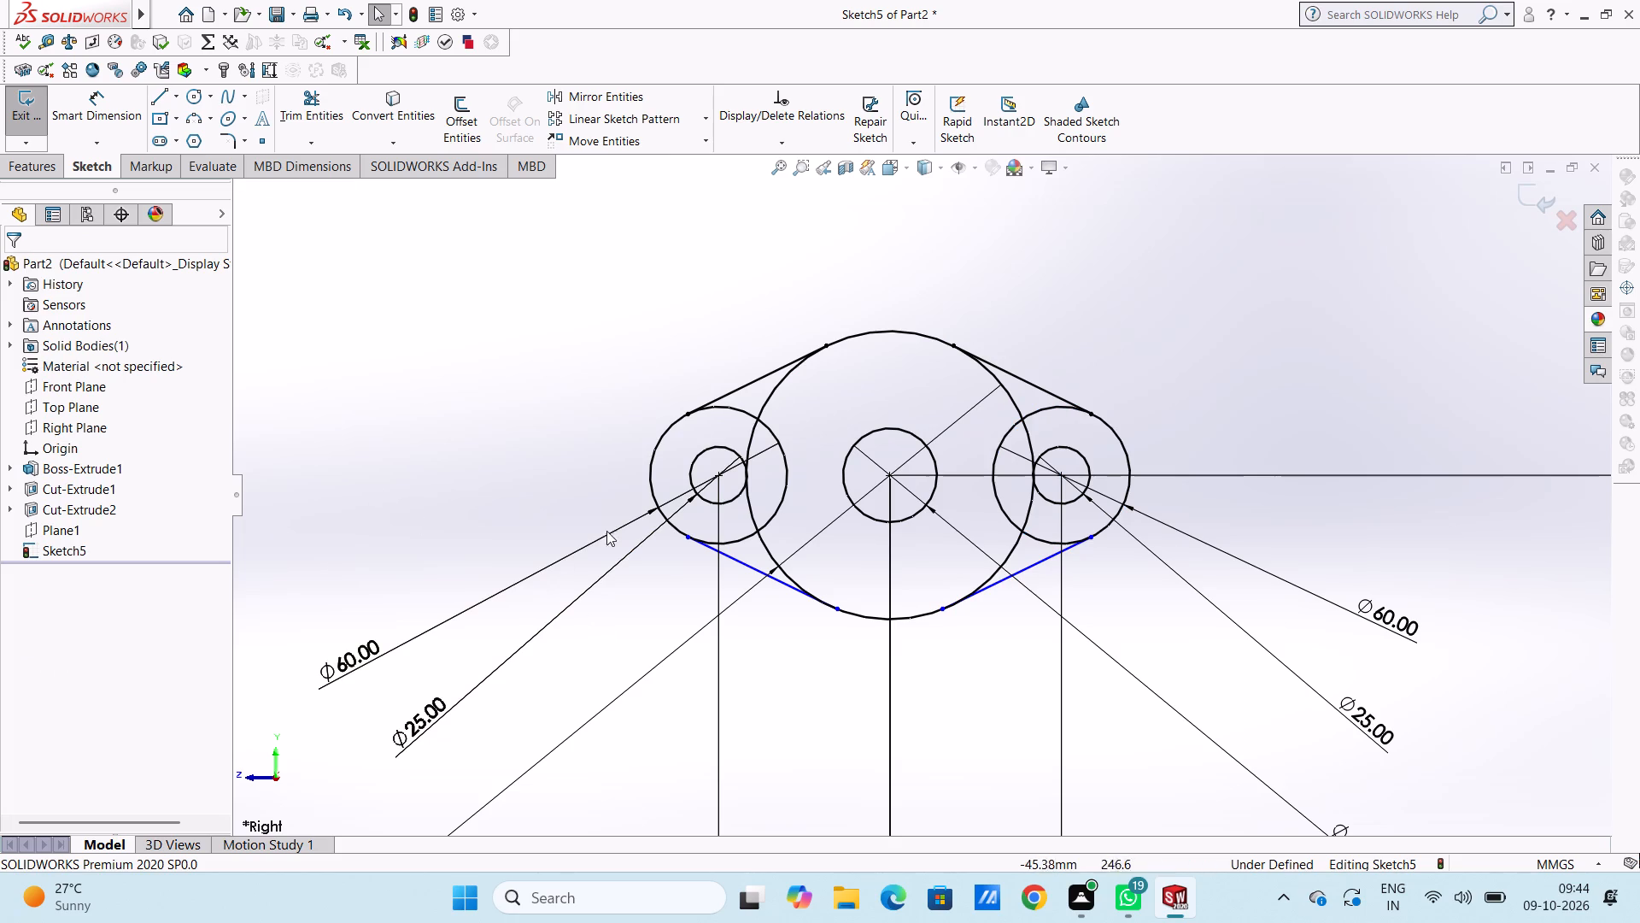
pyautogui.click(995, 589)
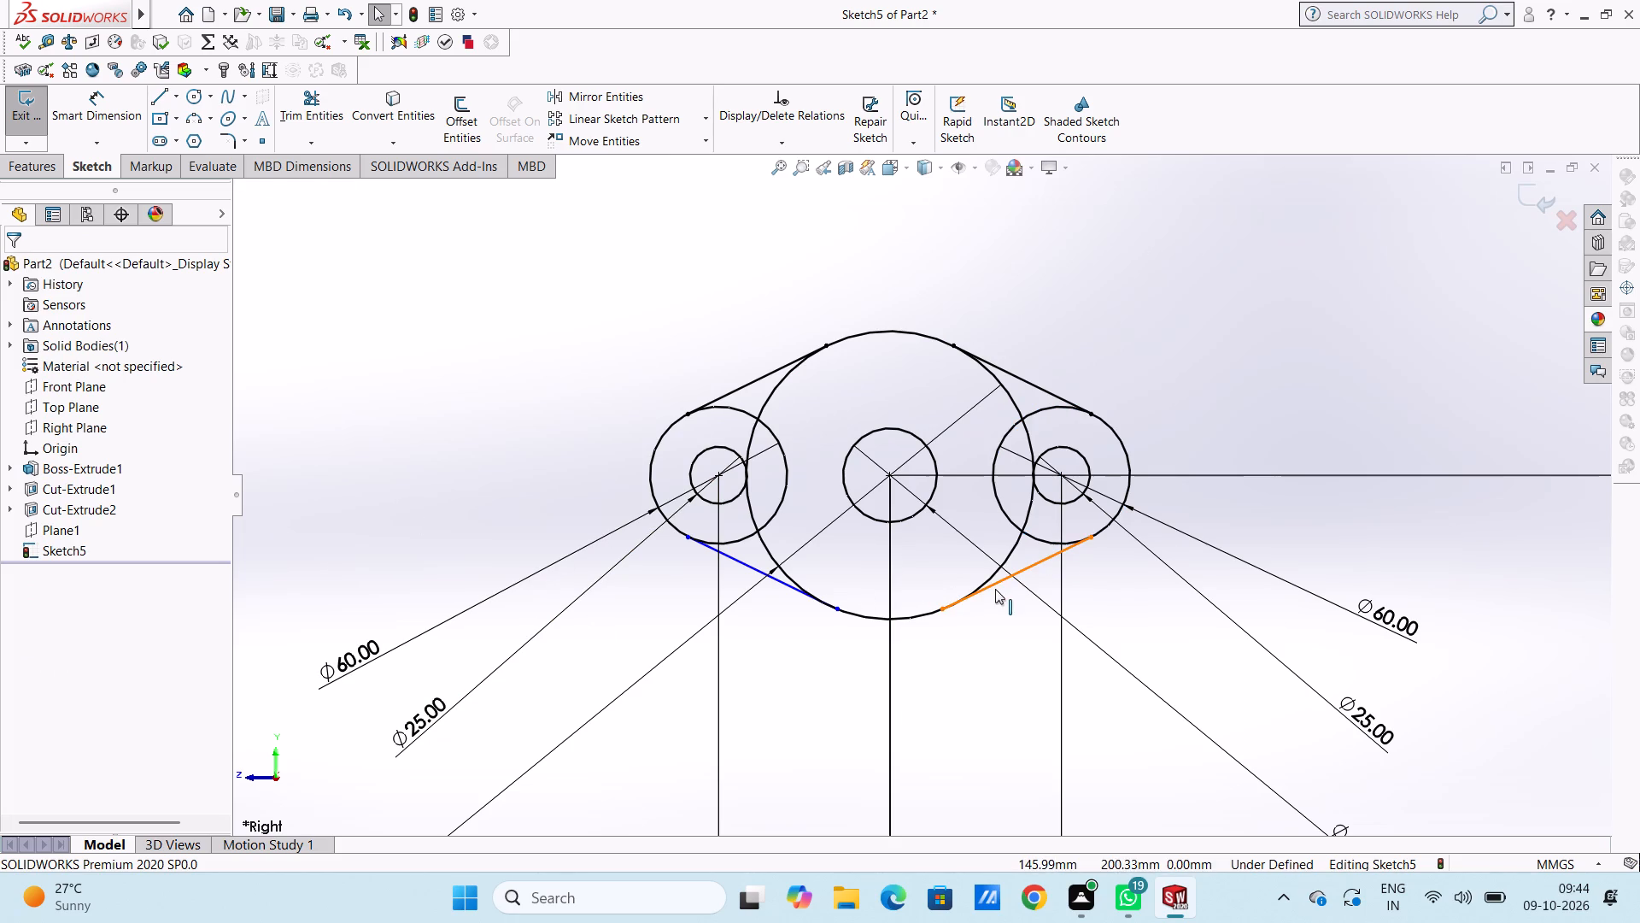
pyautogui.keyDown('ctrl'); pyautogui.click(912, 617); pyautogui.keyUp('ctrl')
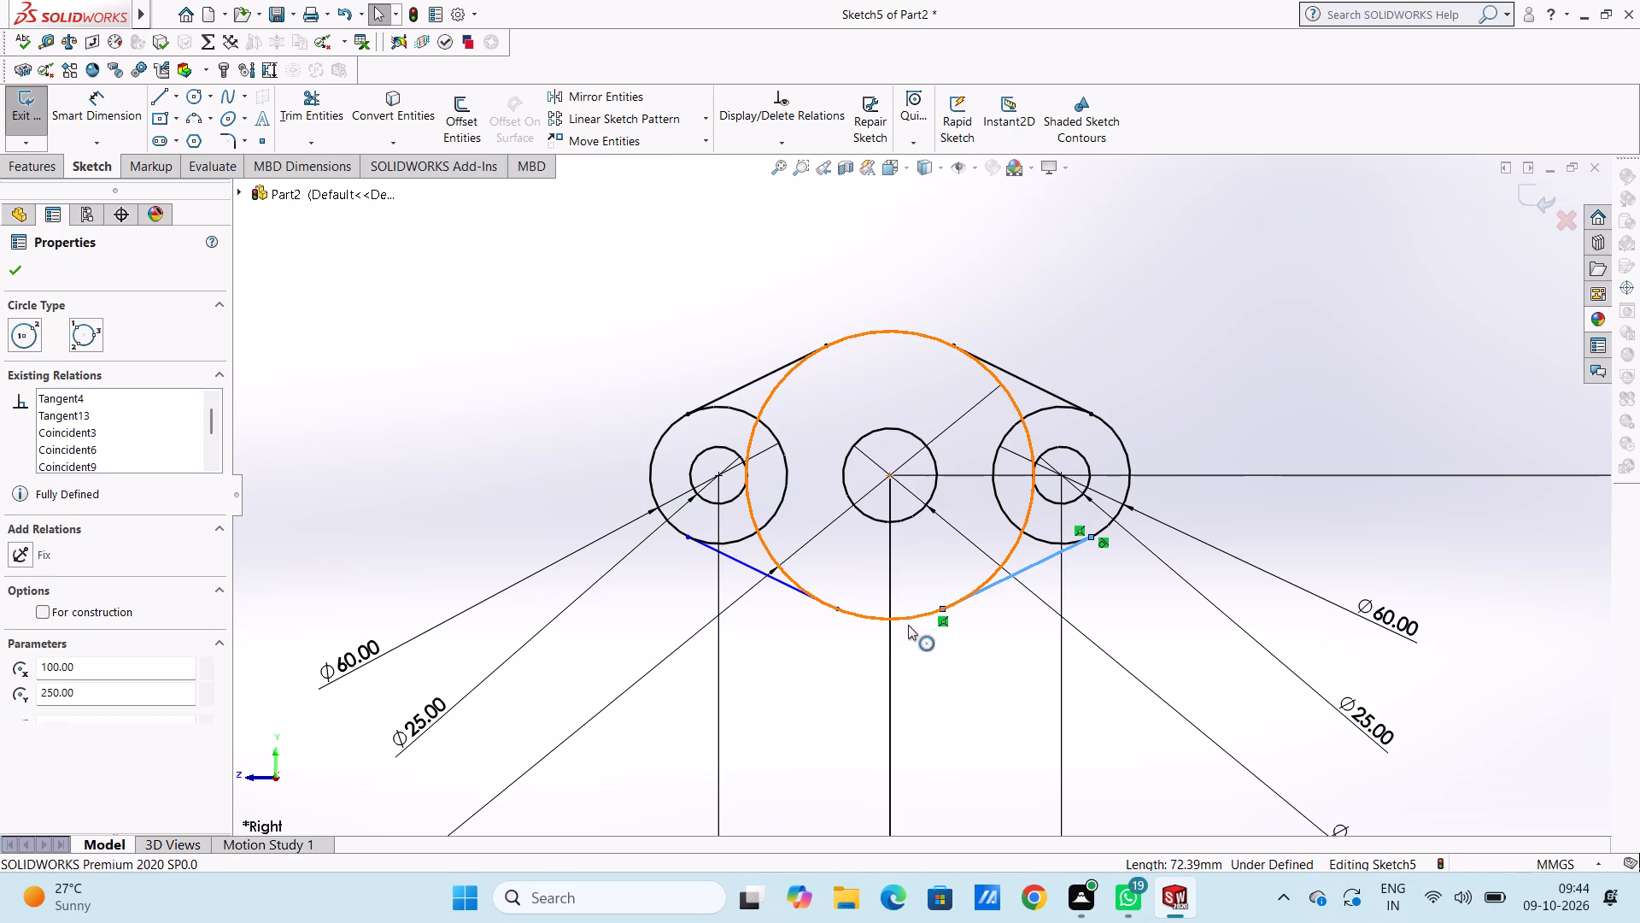
pyautogui.click(22, 568)
pyautogui.click(362, 460)
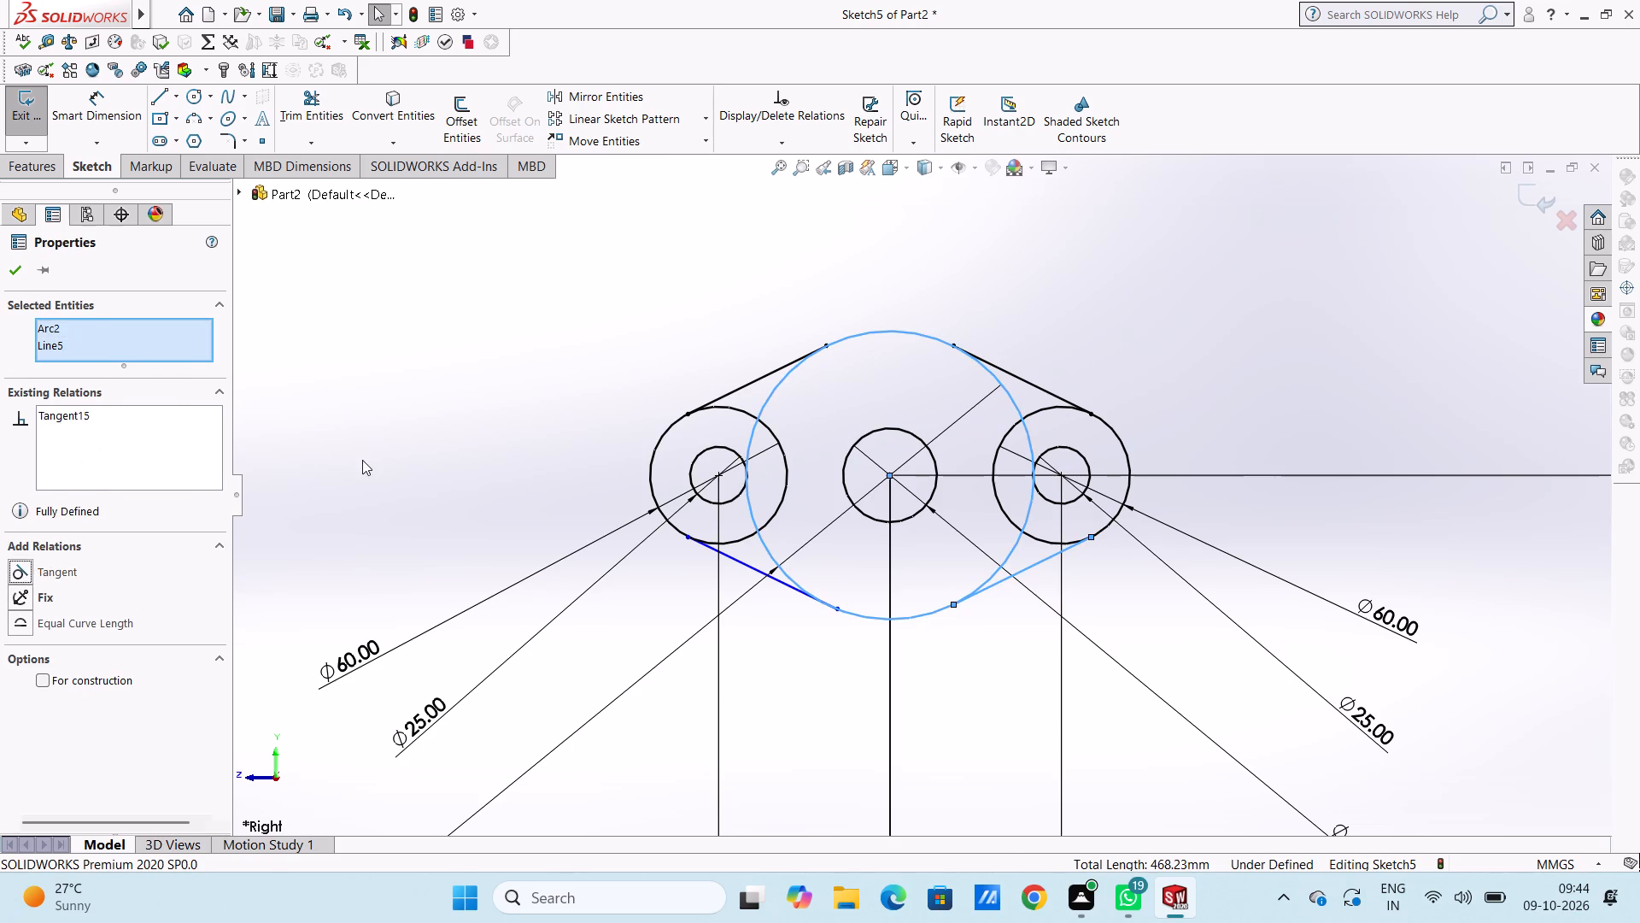
# Make the lower-left connecting line tangent to both the left 60 mm circle and the central 126 mm circle.
pyautogui.click(745, 561)
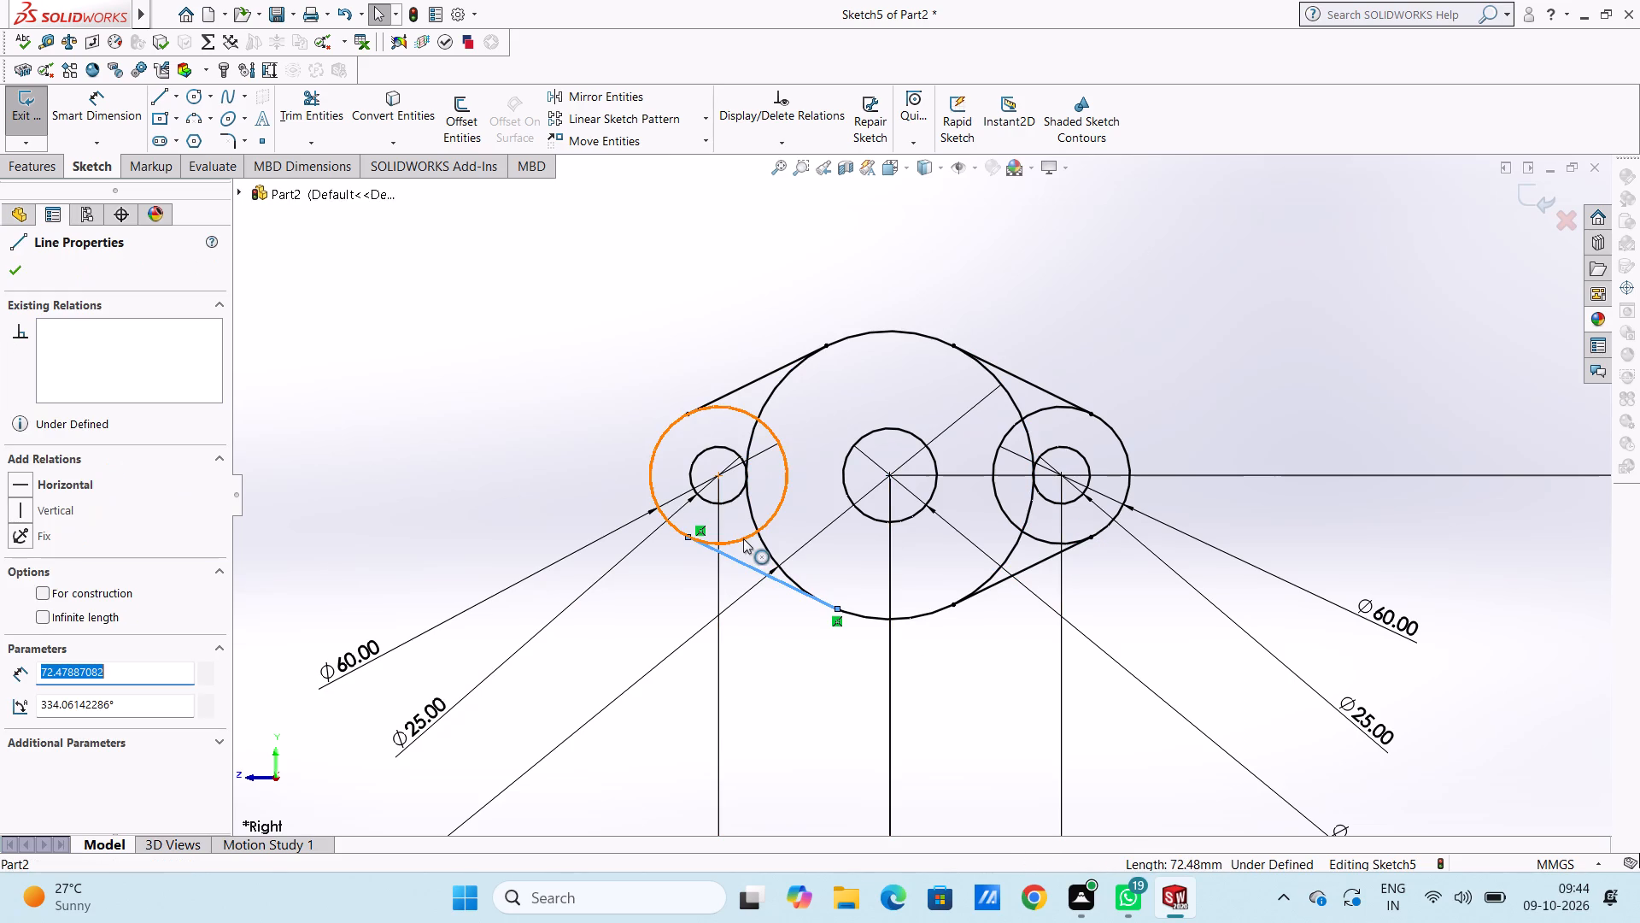
pyautogui.keyDown('ctrl'); pyautogui.click(741, 538); pyautogui.keyUp('ctrl')
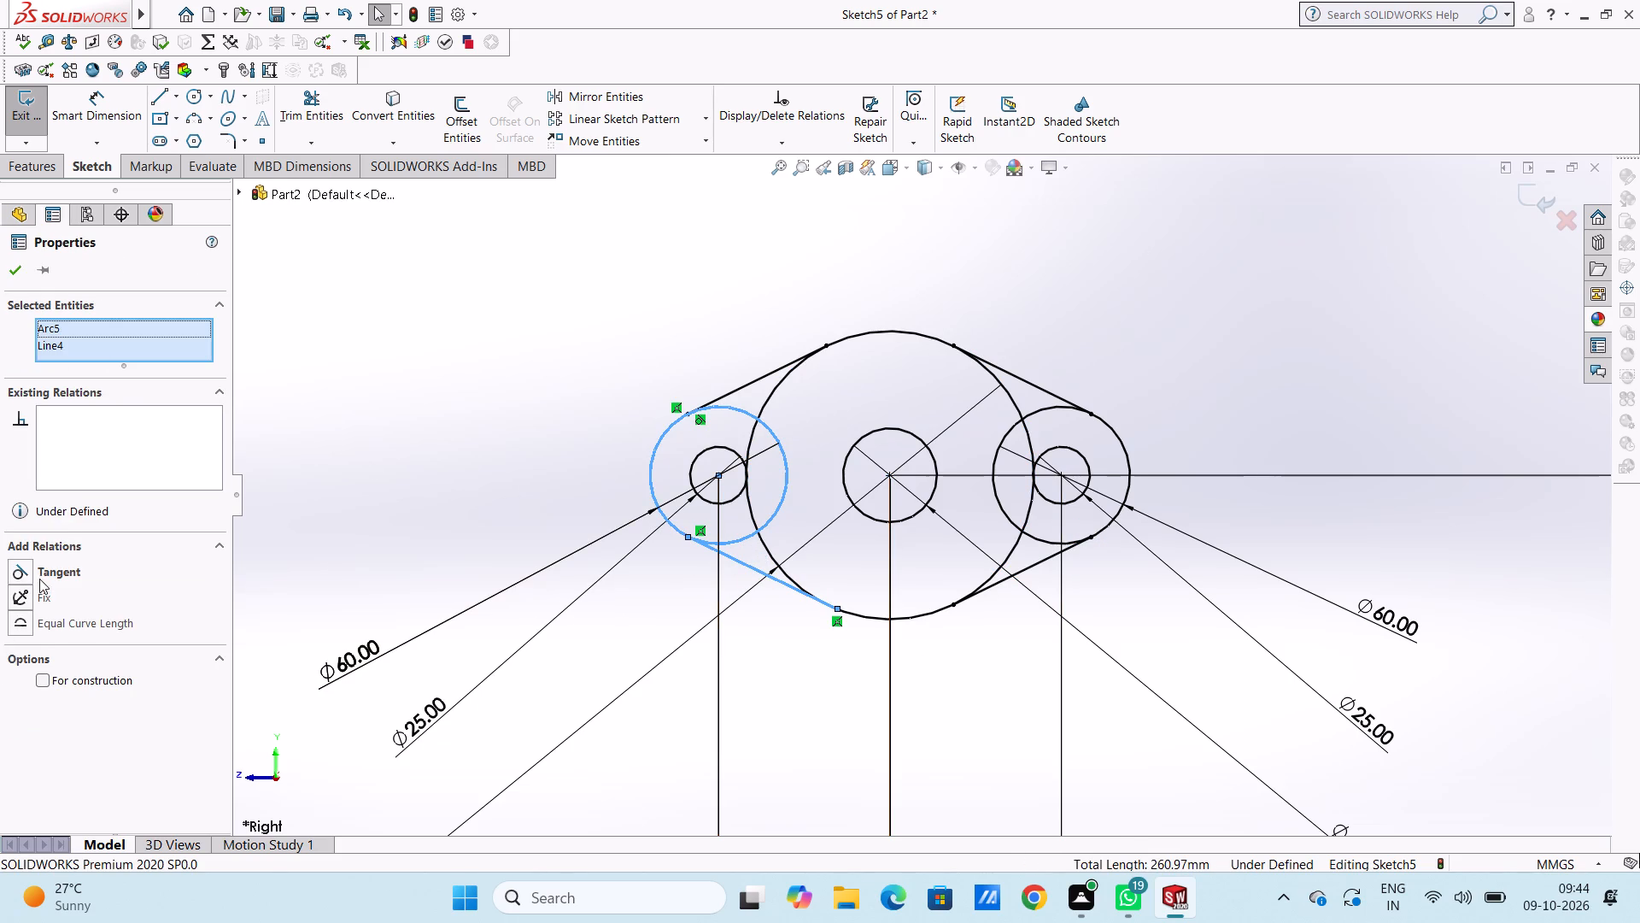
pyautogui.click(33, 573)
pyautogui.click(399, 538)
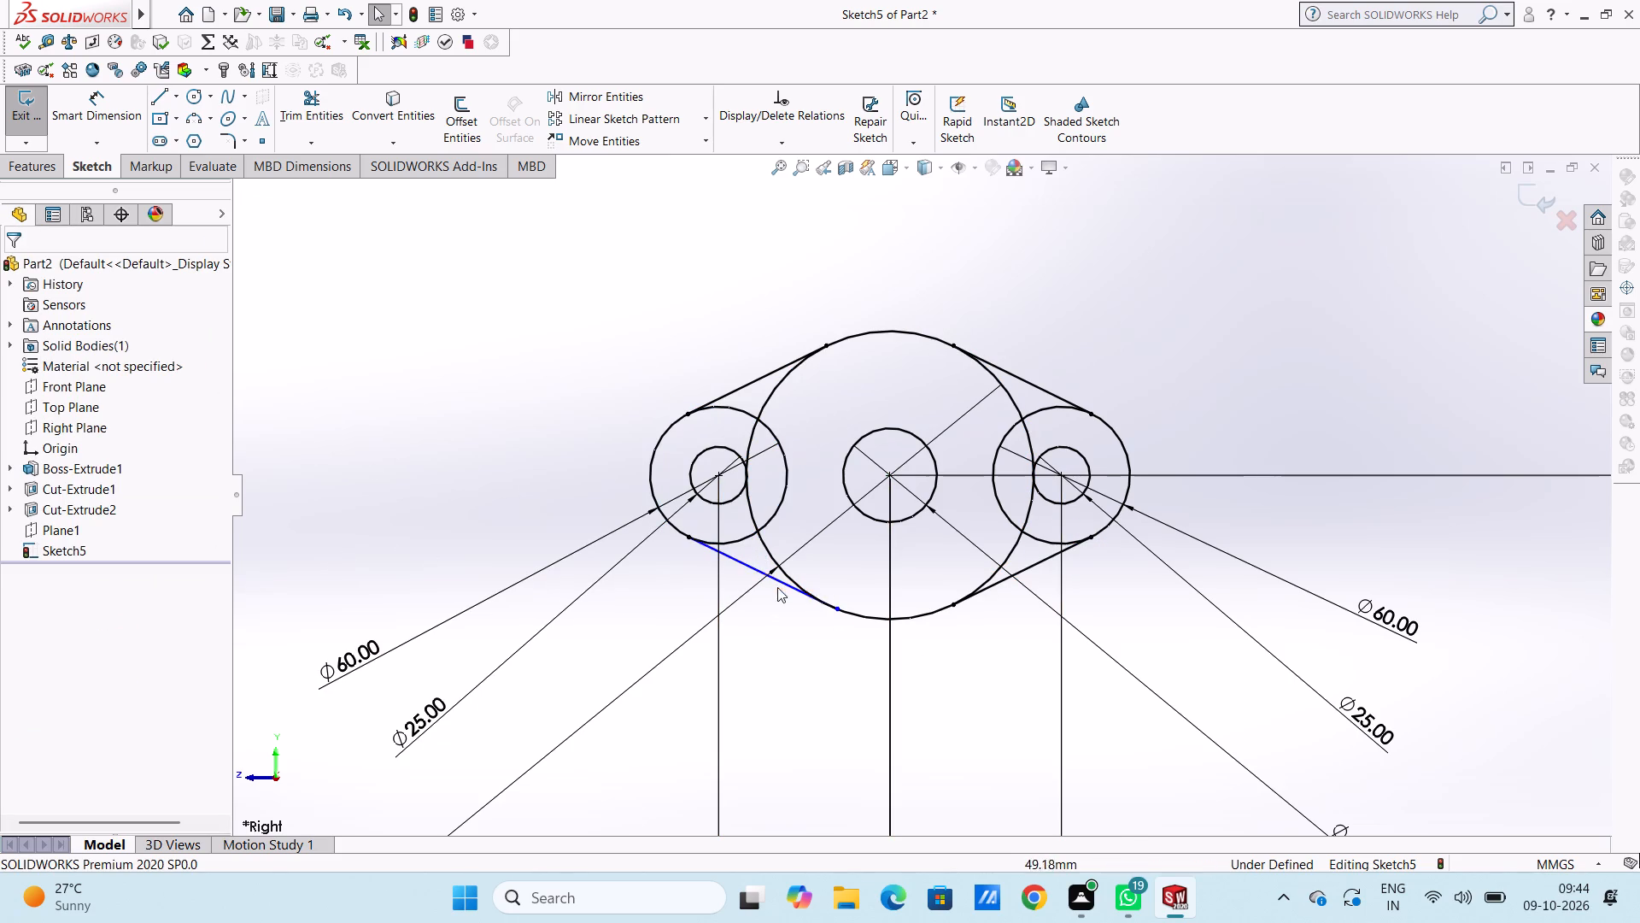
pyautogui.click(780, 583)
pyautogui.keyDown('ctrl'); pyautogui.click(889, 618); pyautogui.keyUp('ctrl')
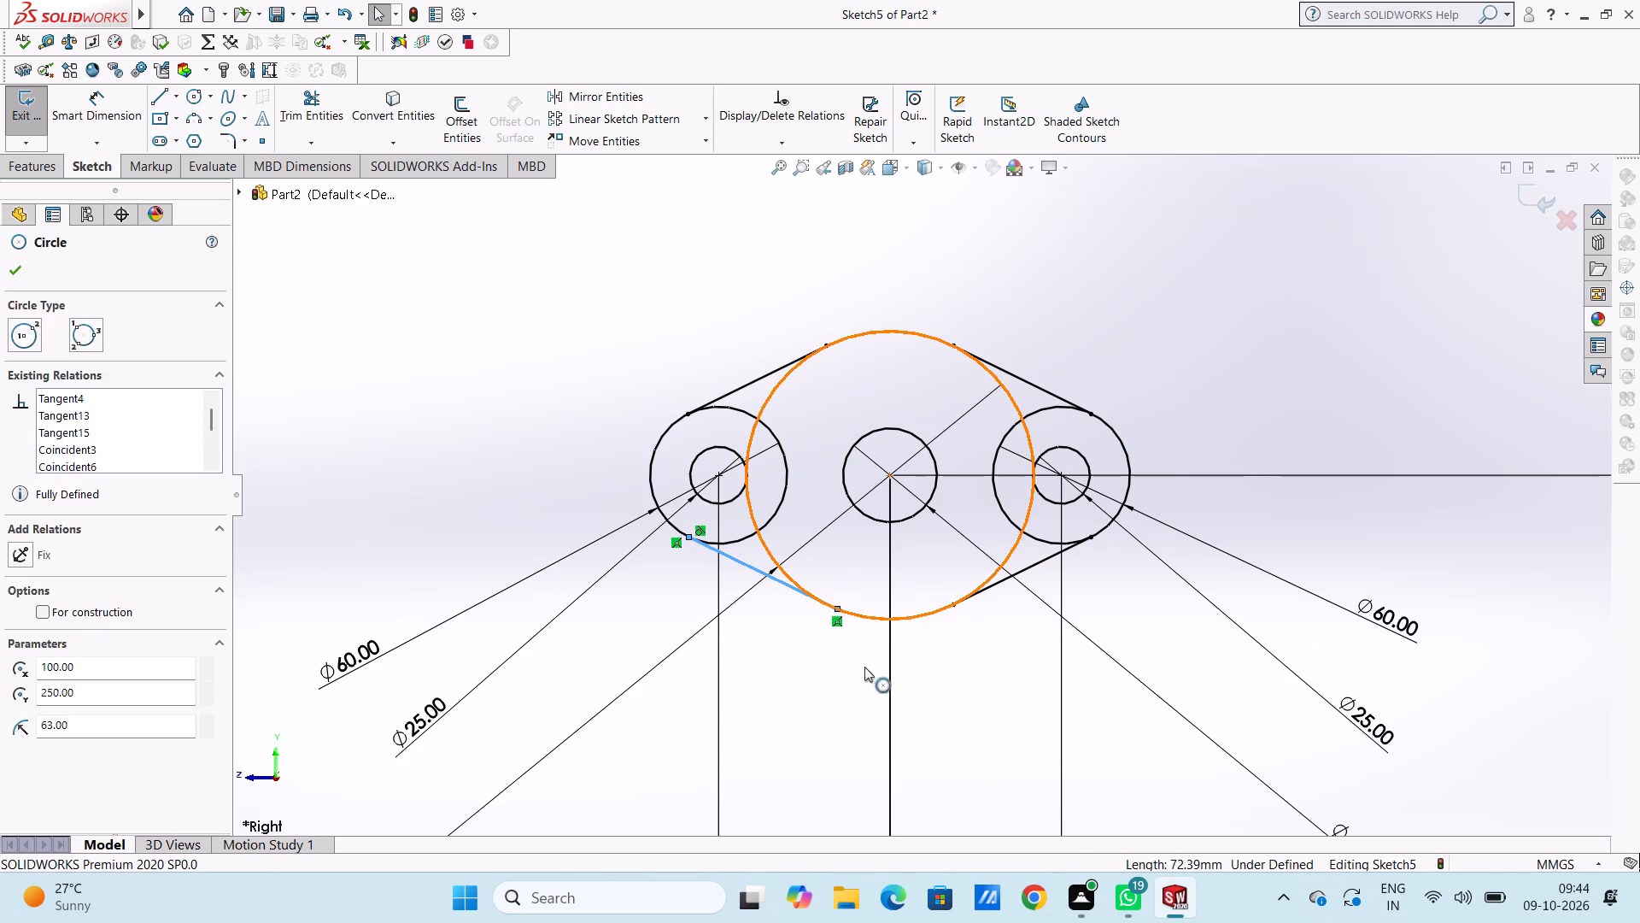
pyautogui.click(16, 567)
pyautogui.click(412, 435)
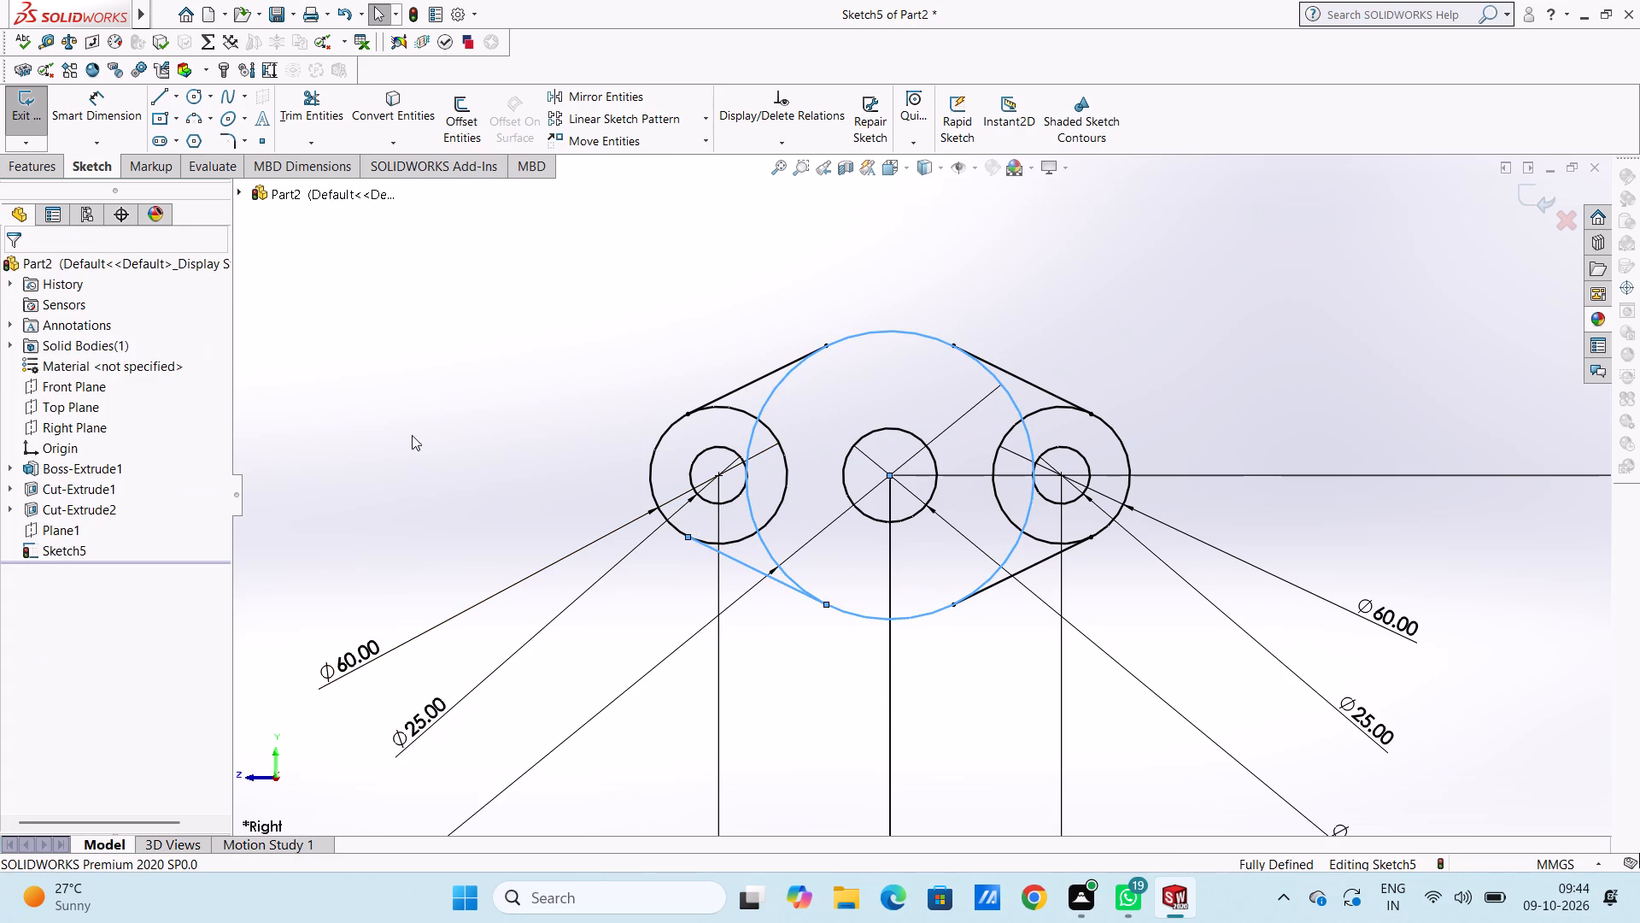
# Trim away the inner arcs of the left 60 mm circle and the 126 mm circle between the left connecting lines.
pyautogui.click(330, 100)
pyautogui.click(738, 412)
pyautogui.click(758, 415)
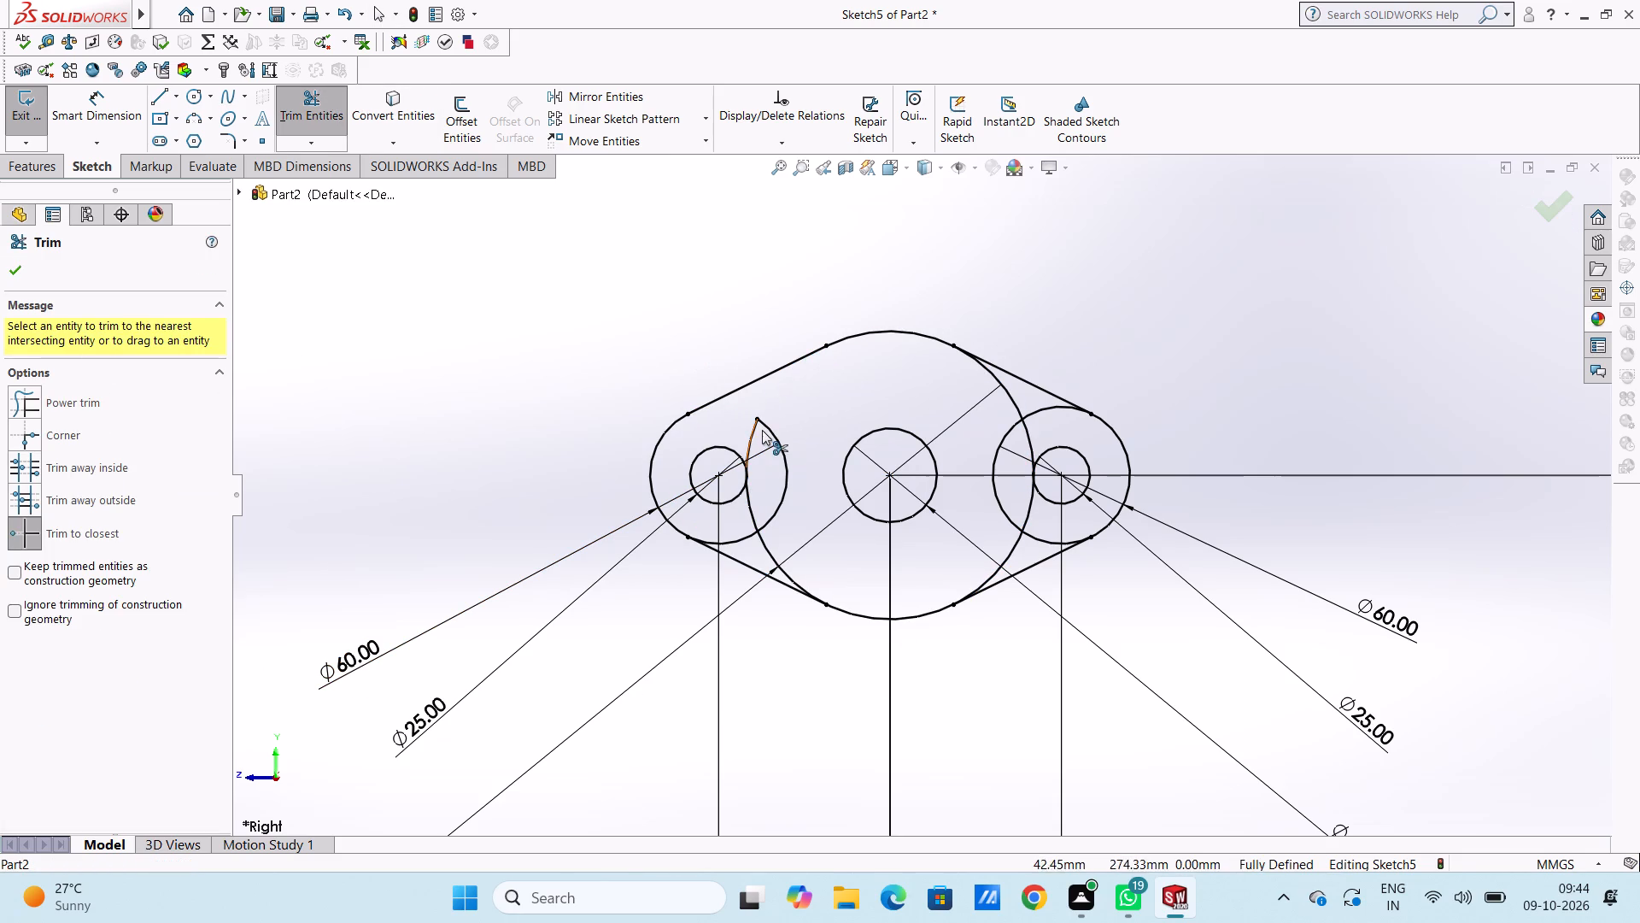
pyautogui.click(763, 432)
pyautogui.click(755, 431)
pyautogui.click(780, 440)
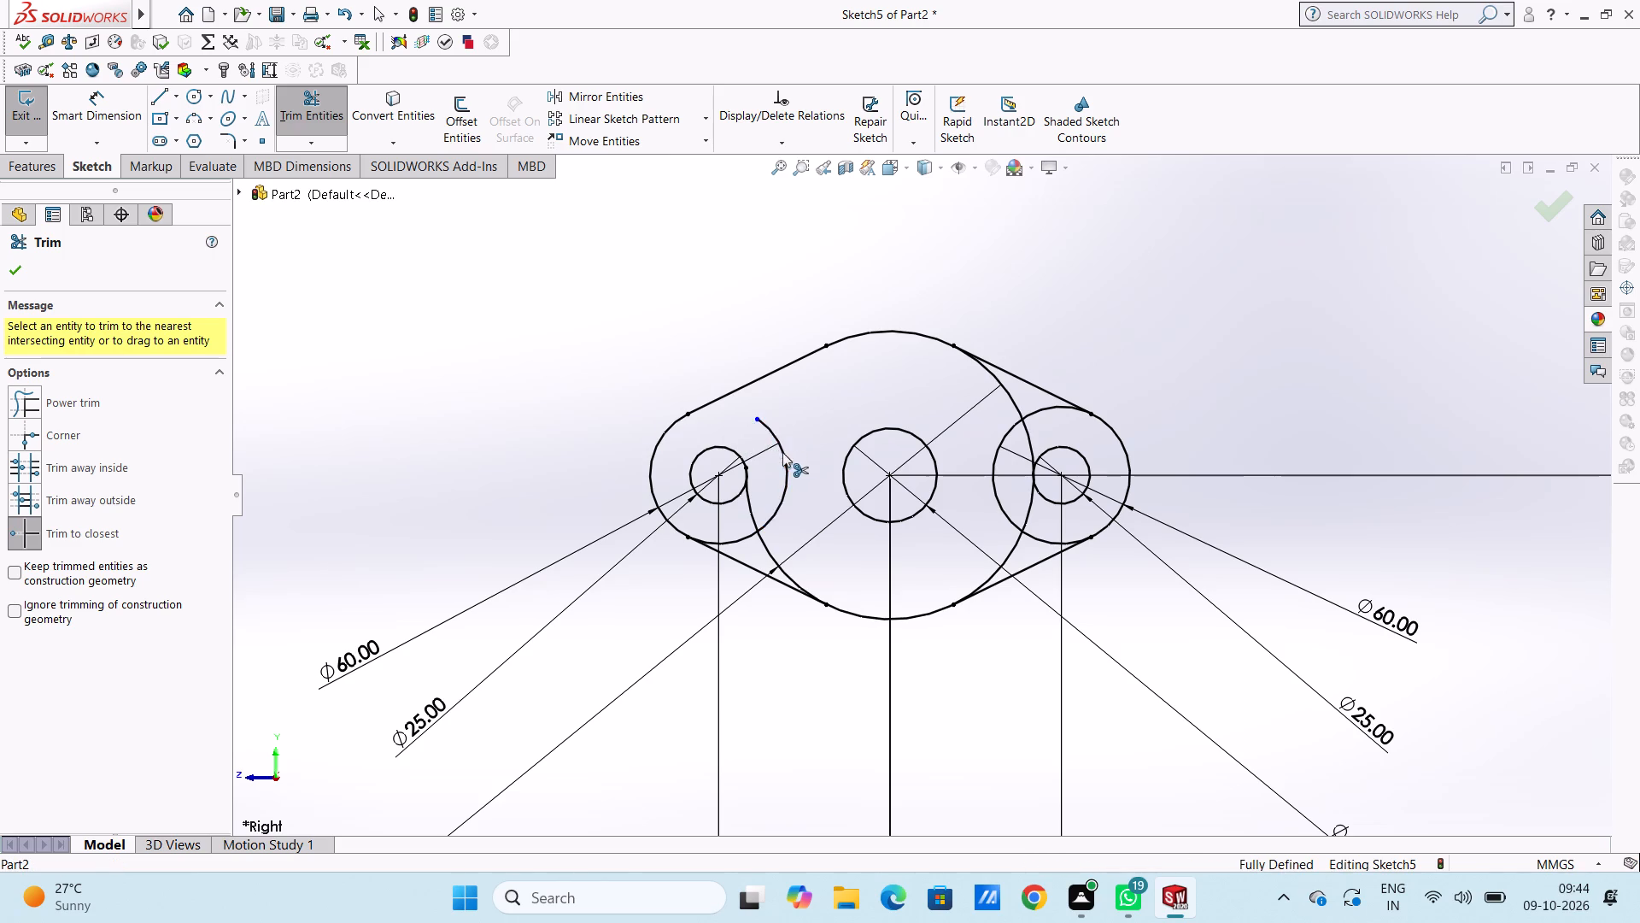
pyautogui.scroll(-4, 764, 546)
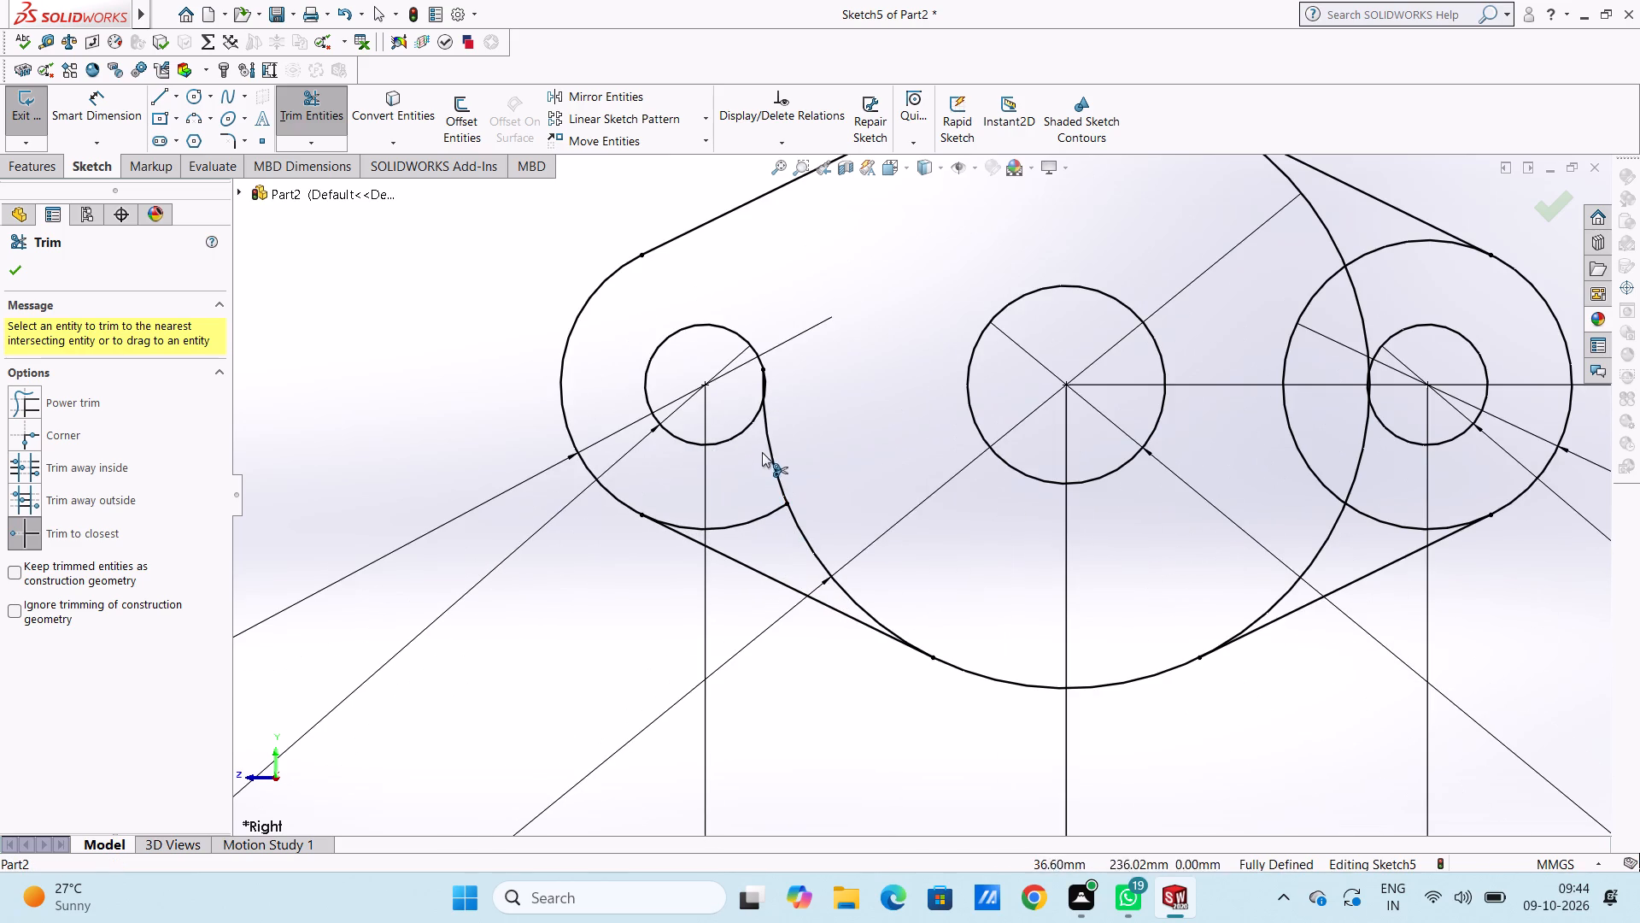
pyautogui.click(768, 455)
pyautogui.click(770, 514)
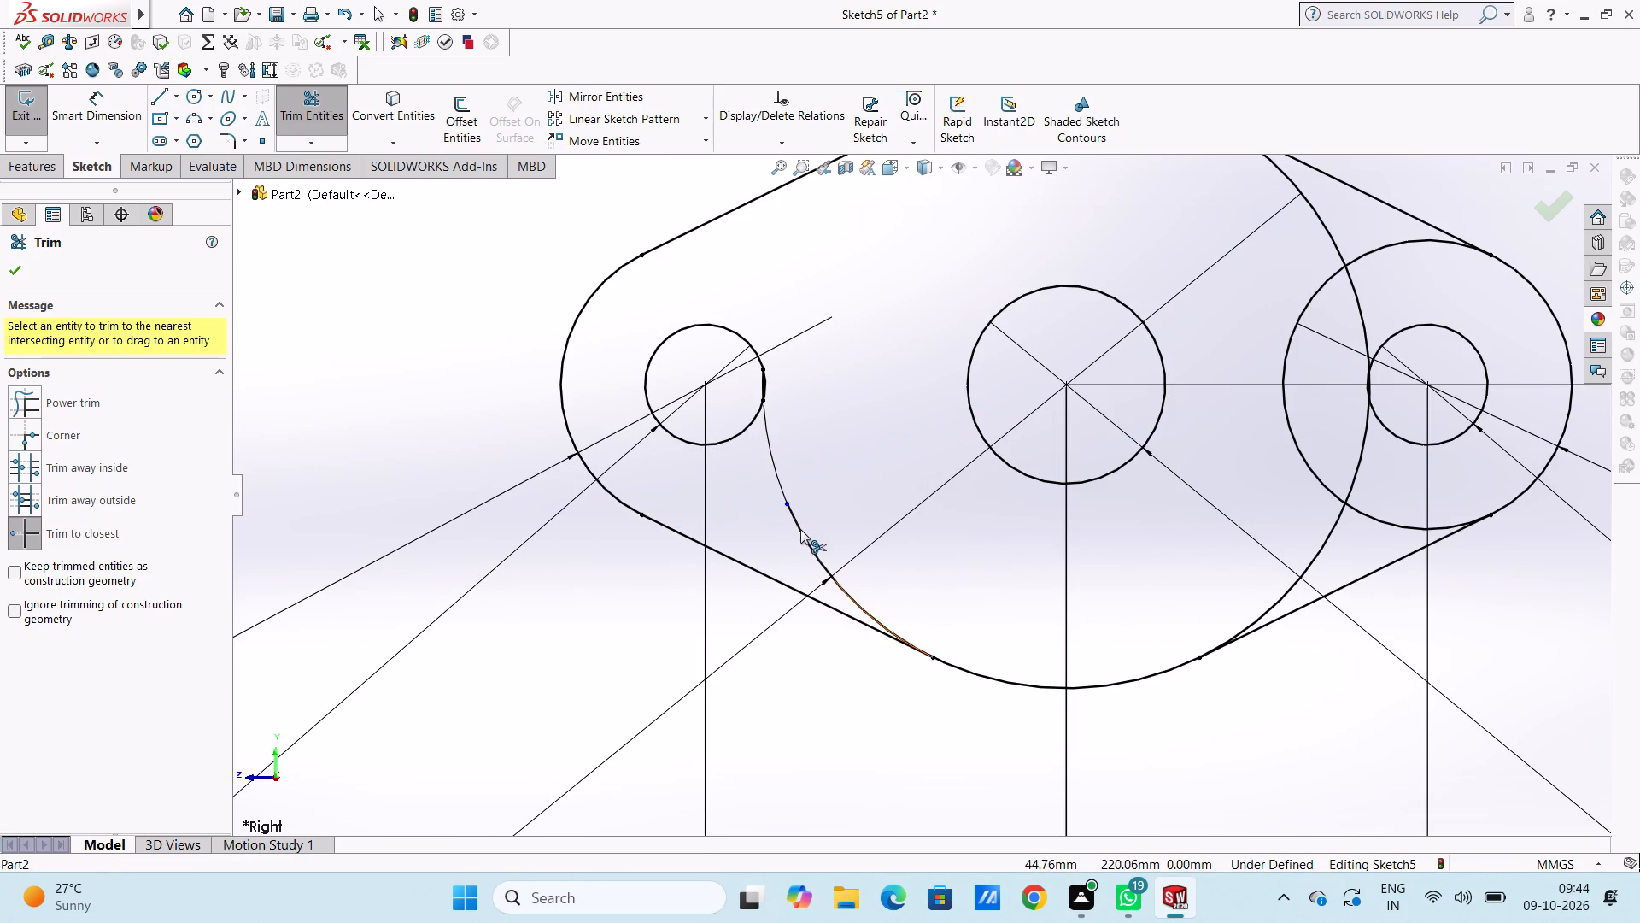
pyautogui.click(799, 537)
pyautogui.scroll(-5, 766, 391)
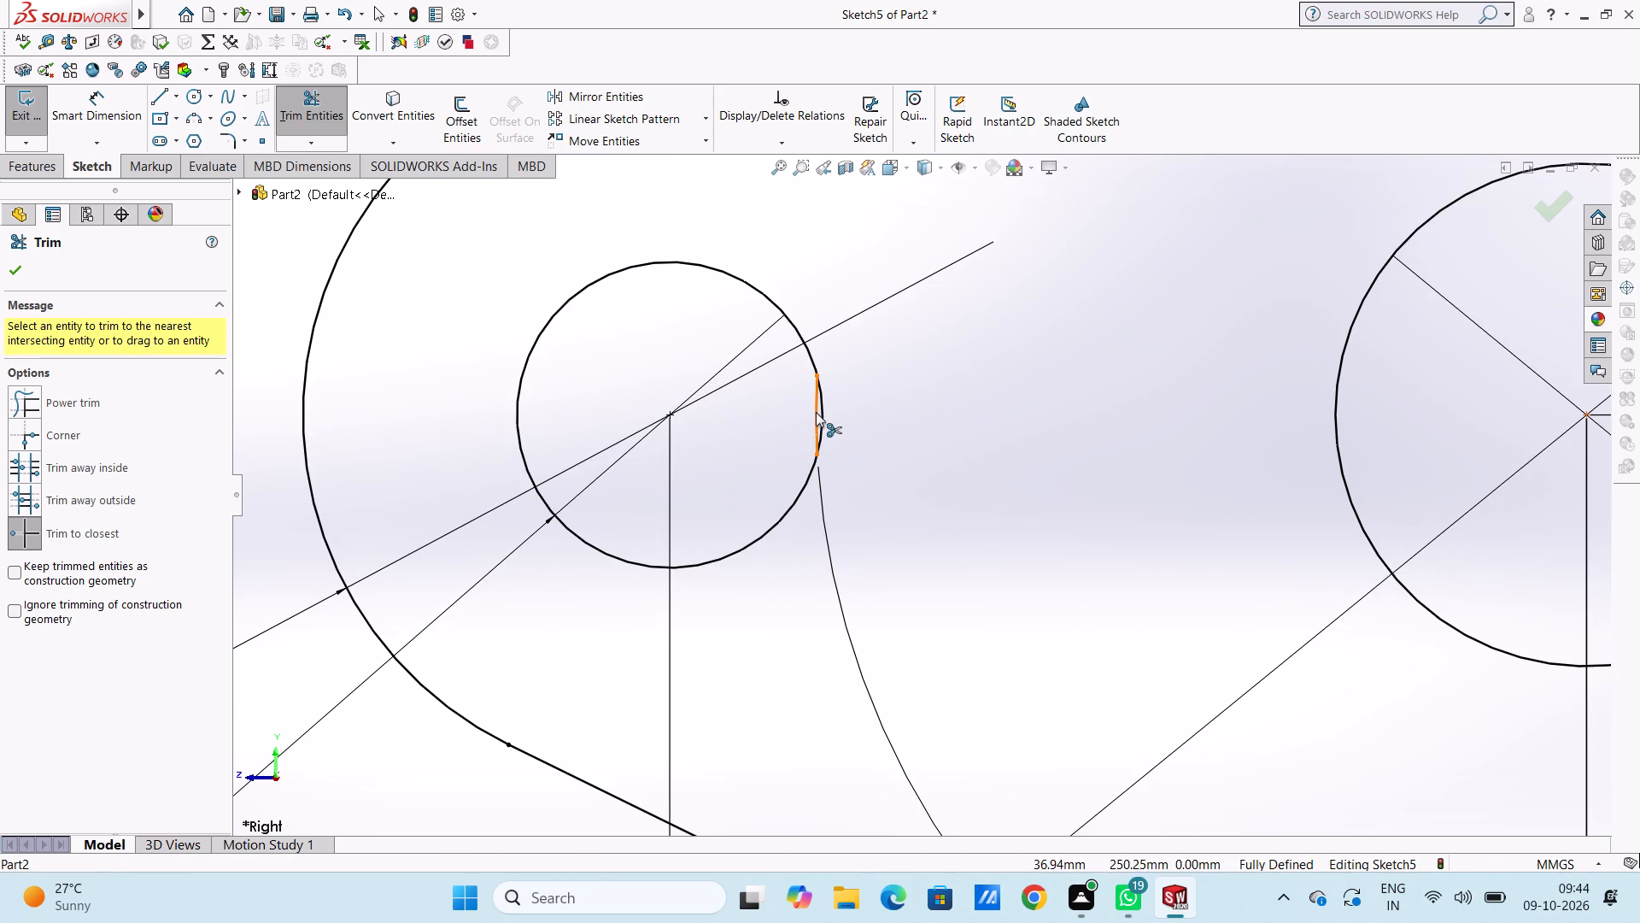
pyautogui.click(817, 413)
# Trim away the inner arcs of the right 60 mm circle and the 126 mm circle between the right connecting lines.
pyautogui.scroll(9, 930, 401)
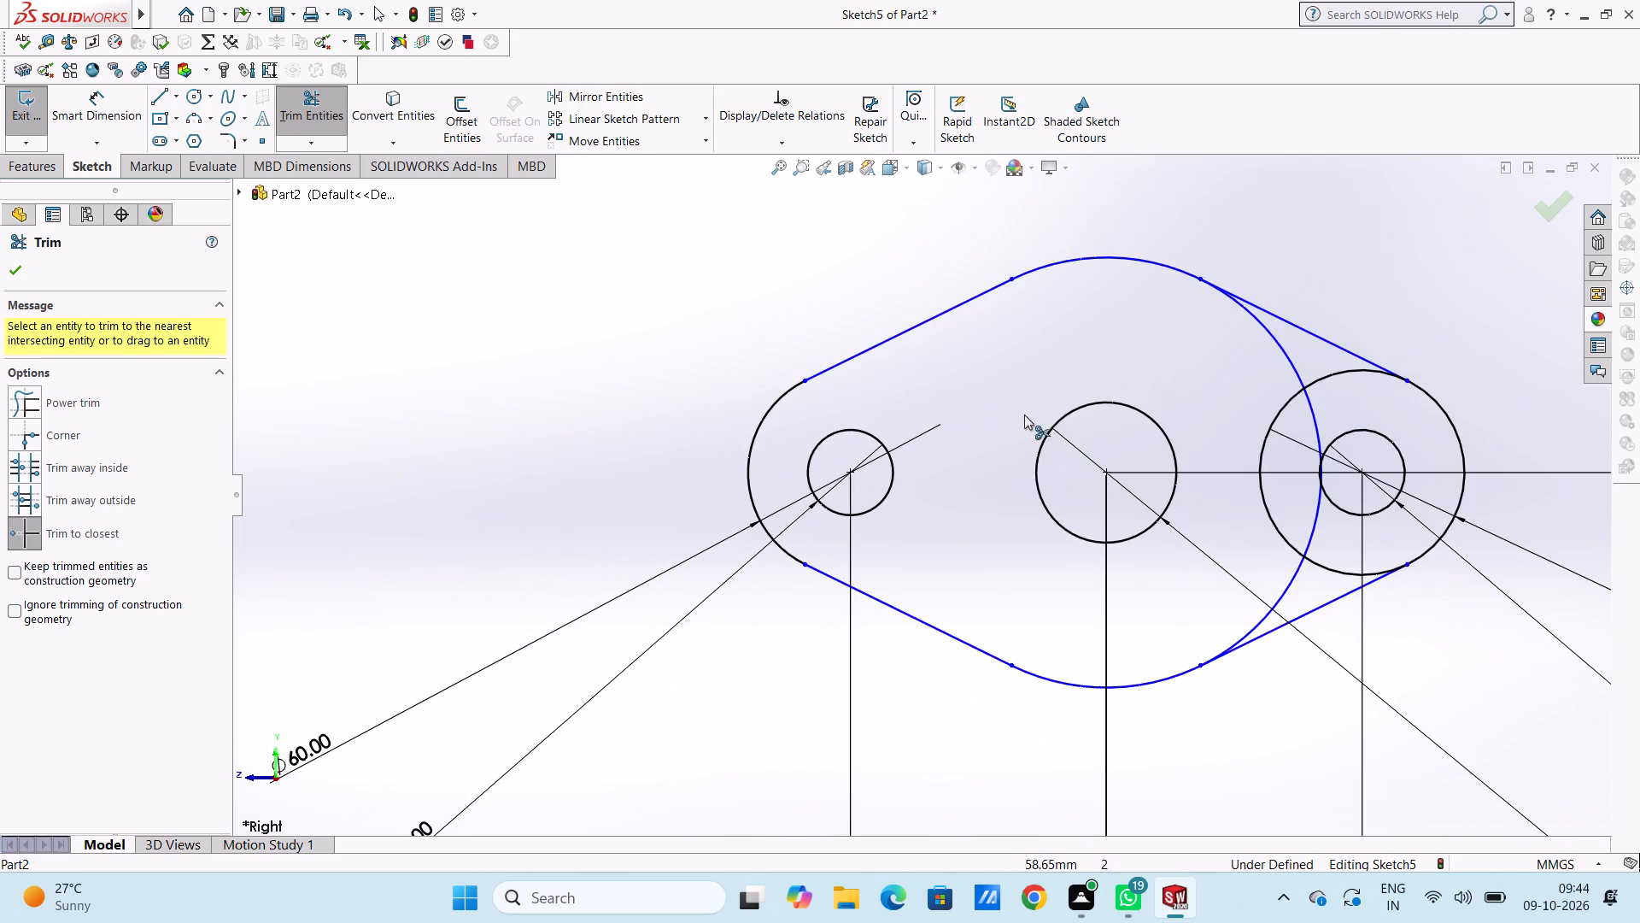
pyautogui.scroll(4, 1245, 441)
pyautogui.scroll(-3, 1166, 449)
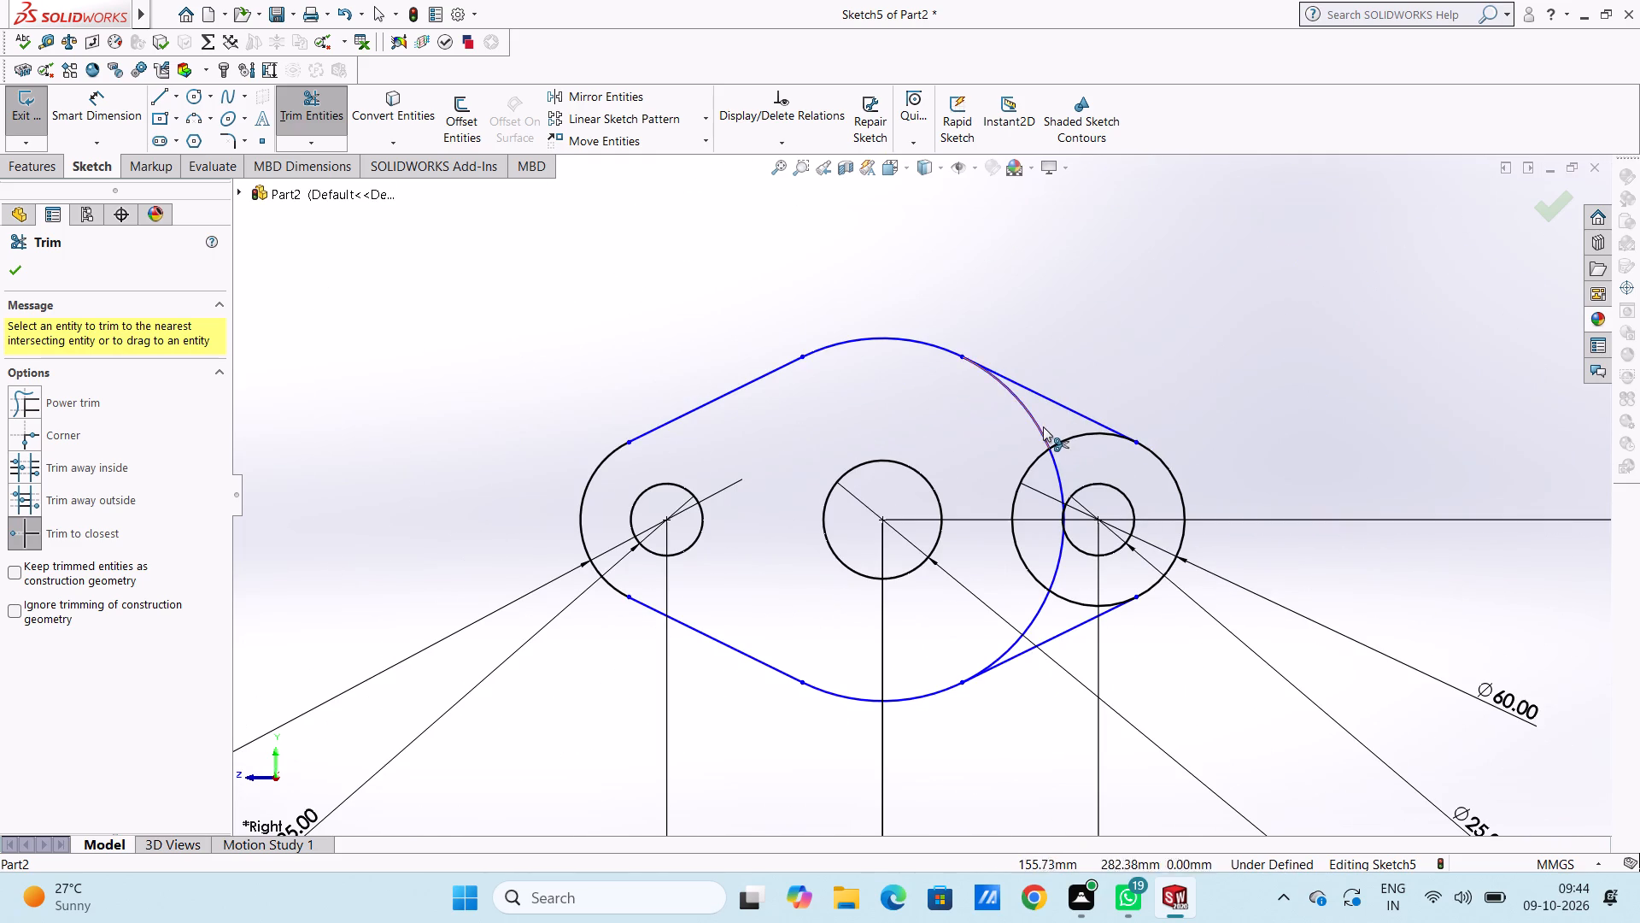
pyautogui.click(1042, 426)
pyautogui.click(1043, 437)
pyautogui.click(1046, 448)
pyautogui.doubleClick(1056, 450)
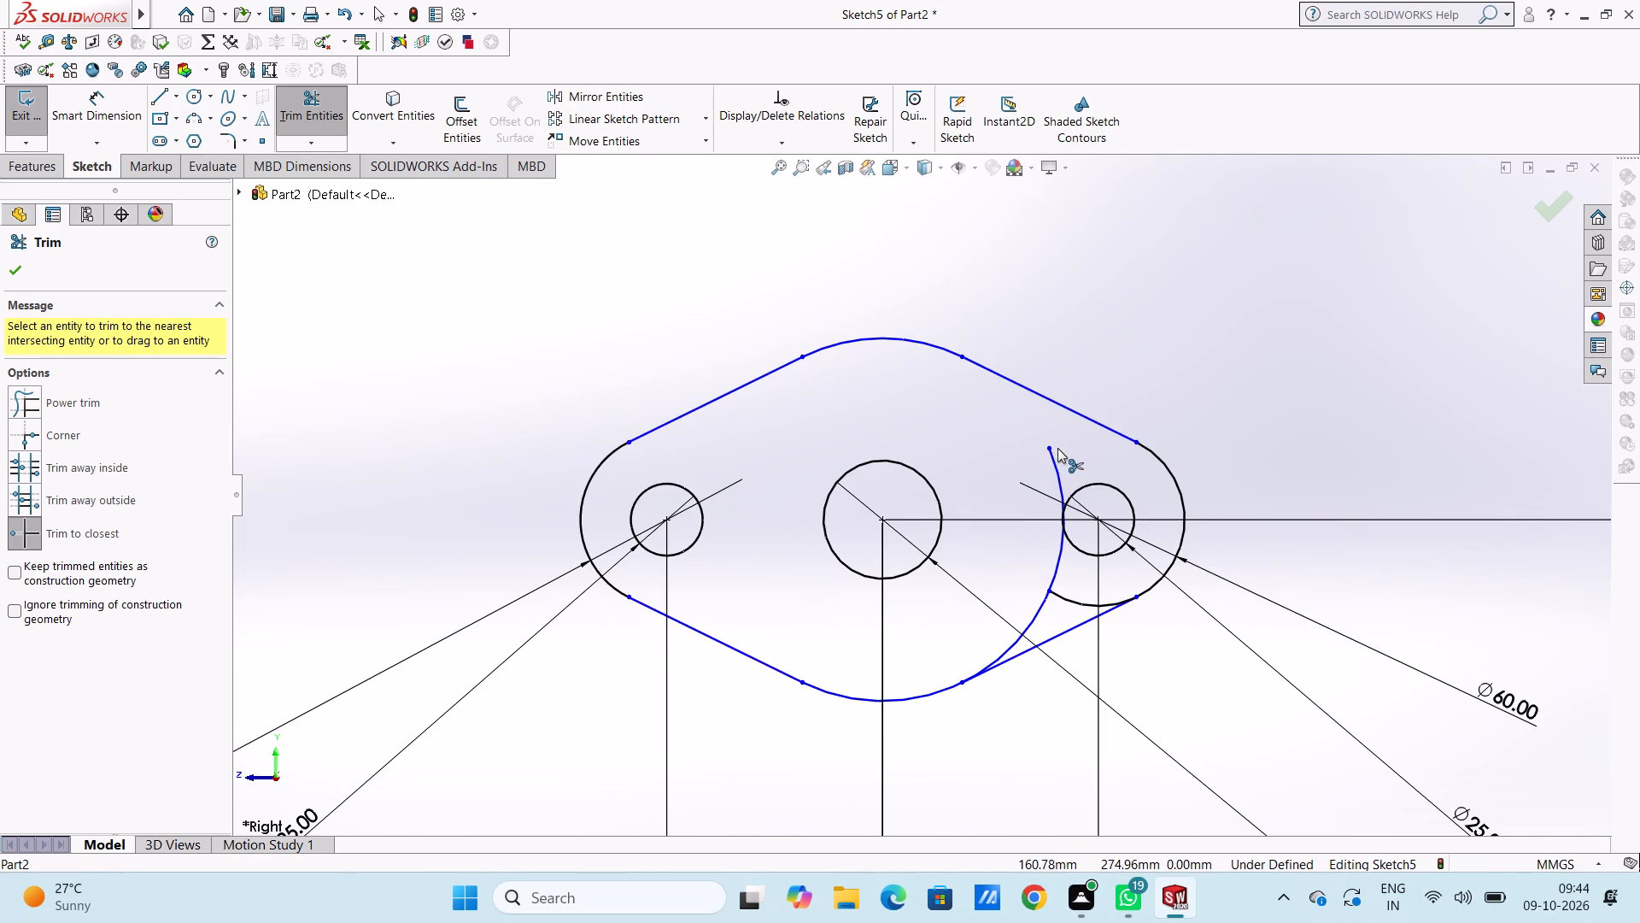
pyautogui.click(1055, 459)
pyautogui.moveTo(1055, 462); pyautogui.dragTo(1055, 485)
pyautogui.doubleClick(1051, 591)
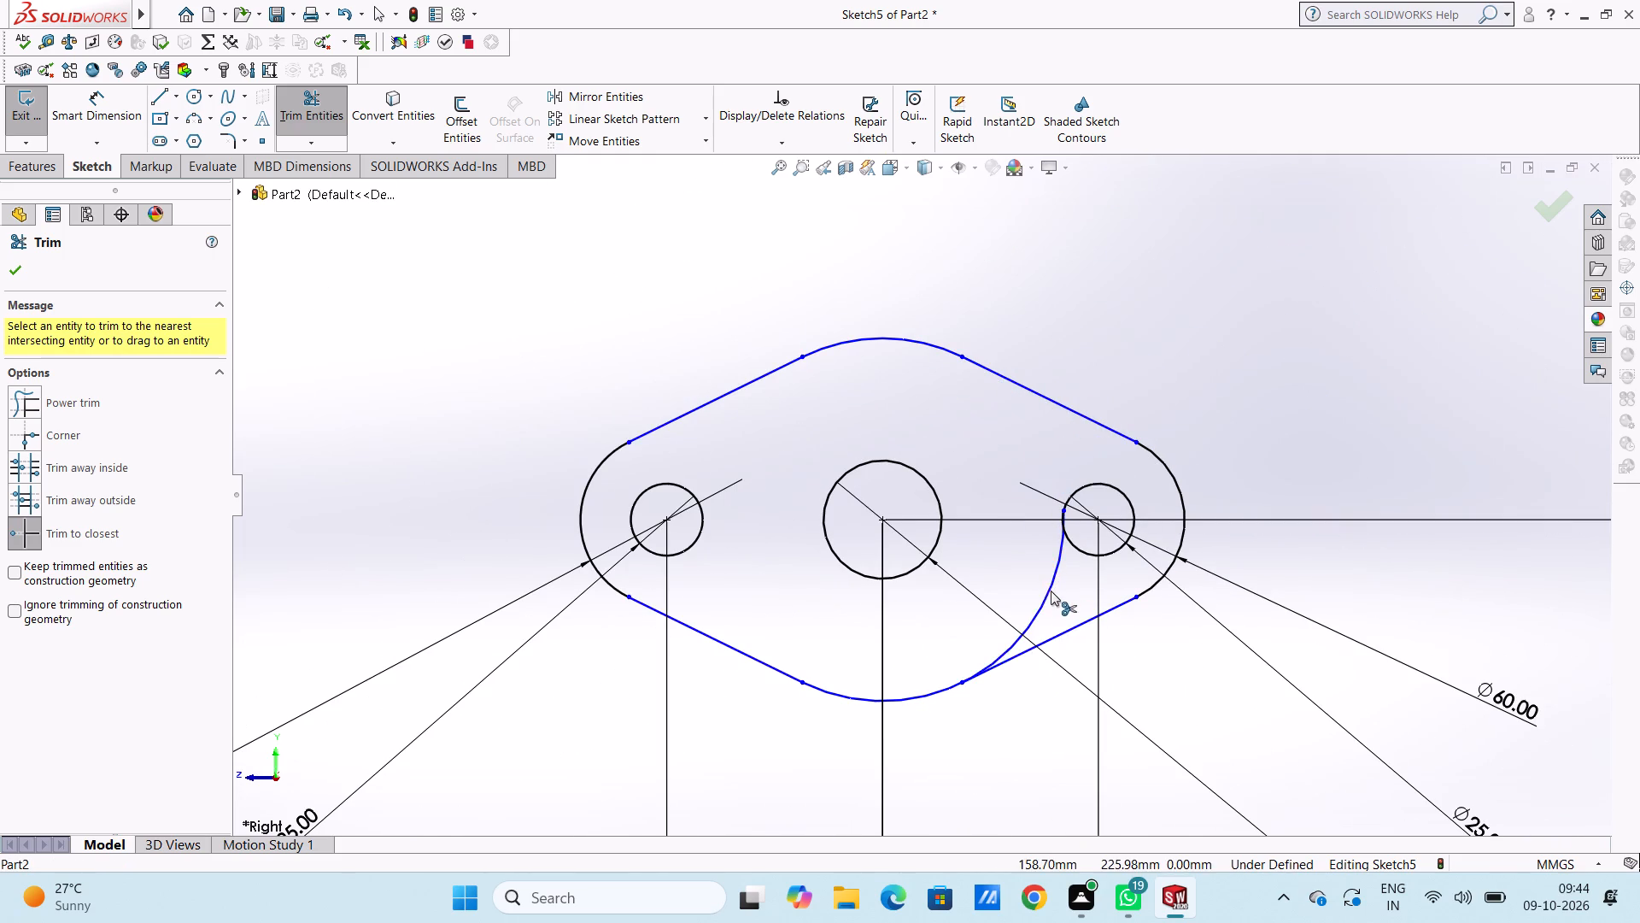
pyautogui.click(1045, 597)
pyautogui.scroll(-5, 1073, 526)
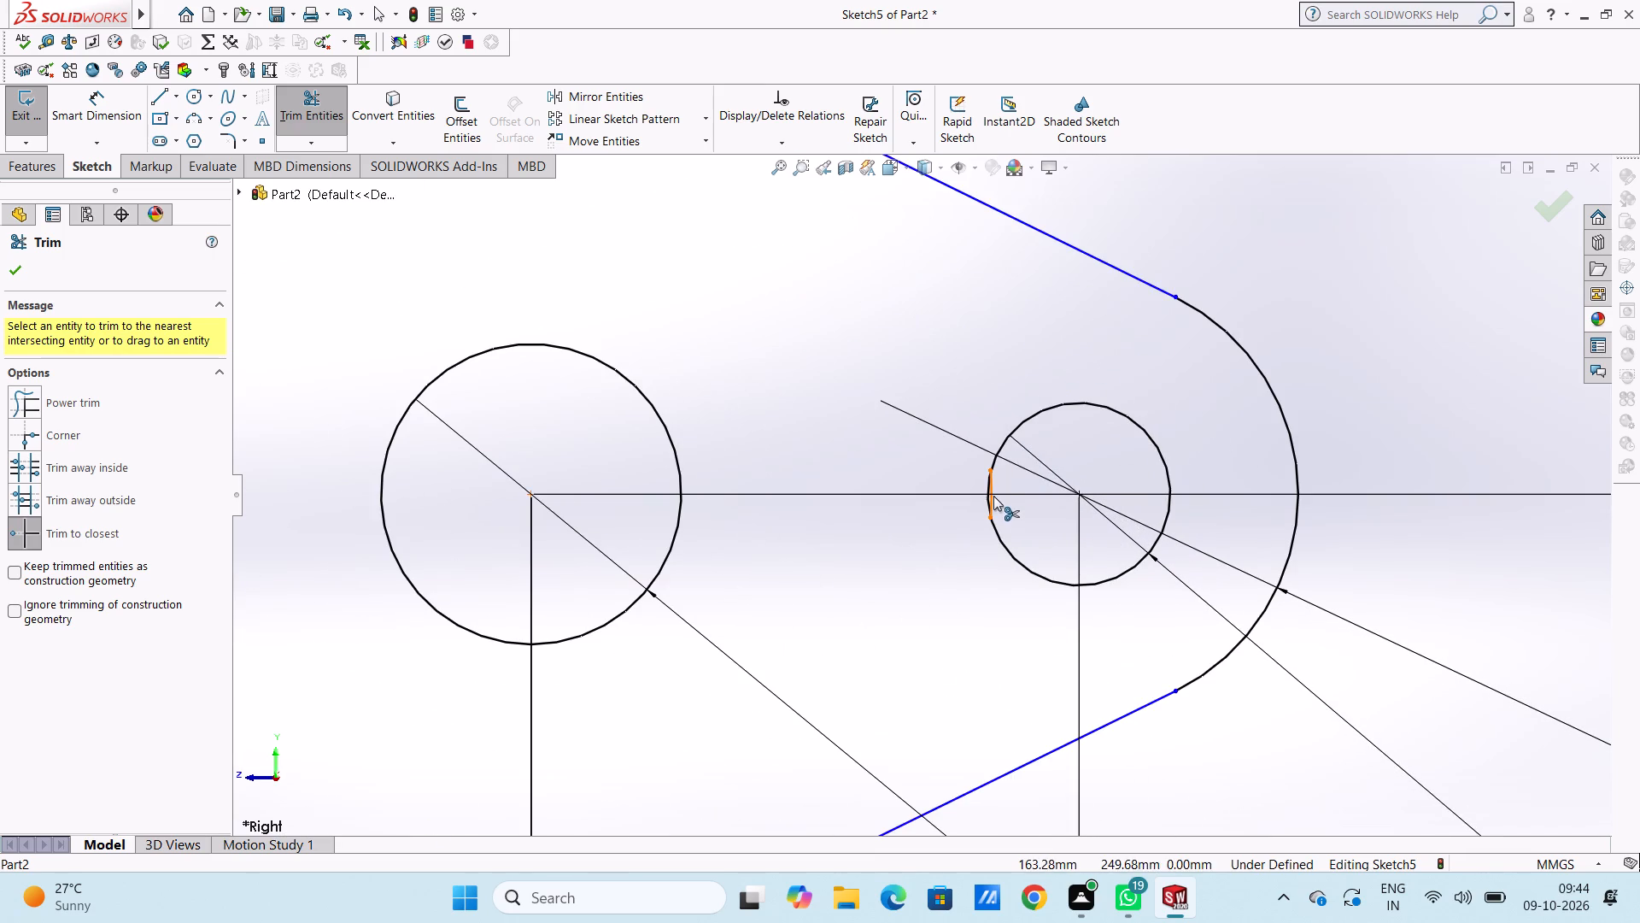
pyautogui.click(993, 496)
pyautogui.scroll(5, 961, 525)
pyautogui.scroll(4, 858, 528)
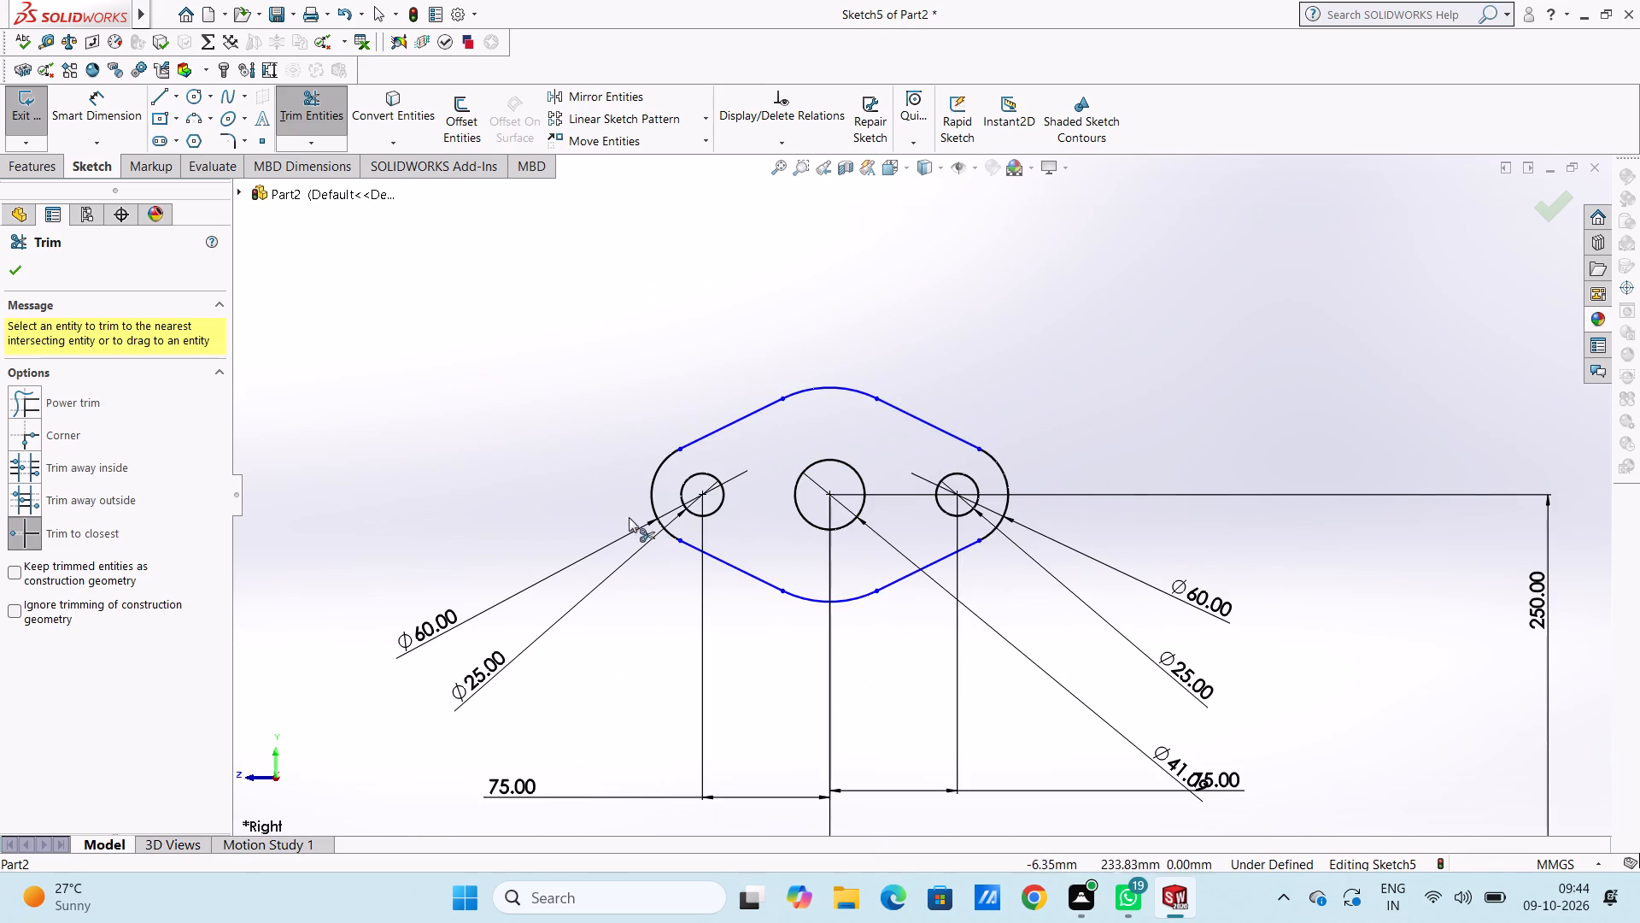
pyautogui.scroll(2, 570, 476)
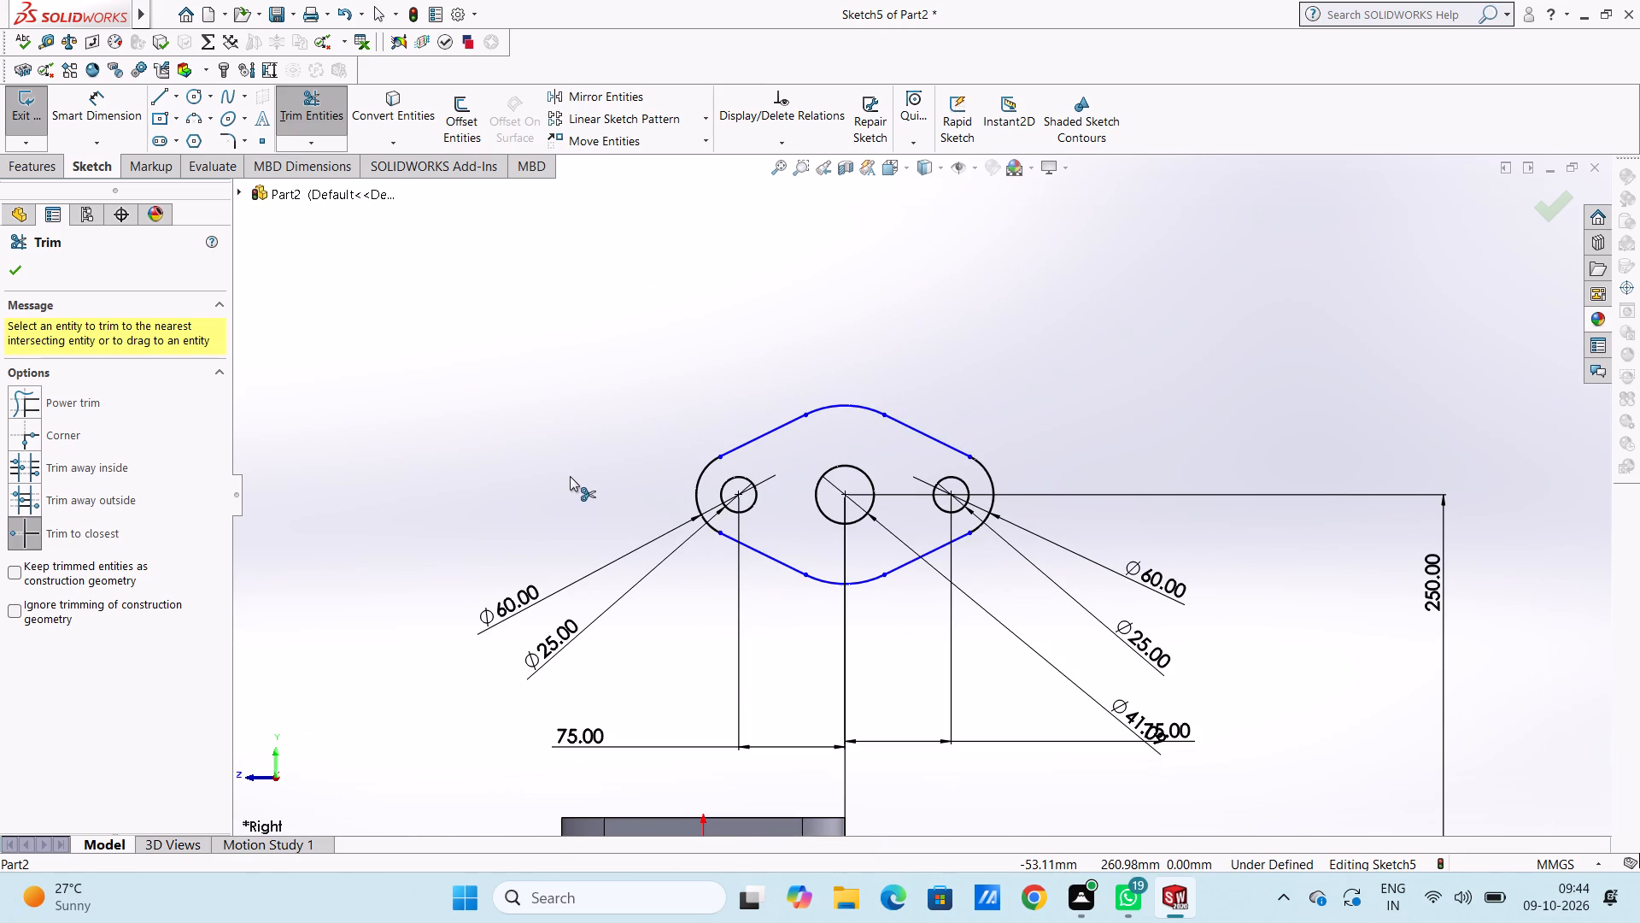
pyautogui.press('Escape')
pyautogui.press('Escape')
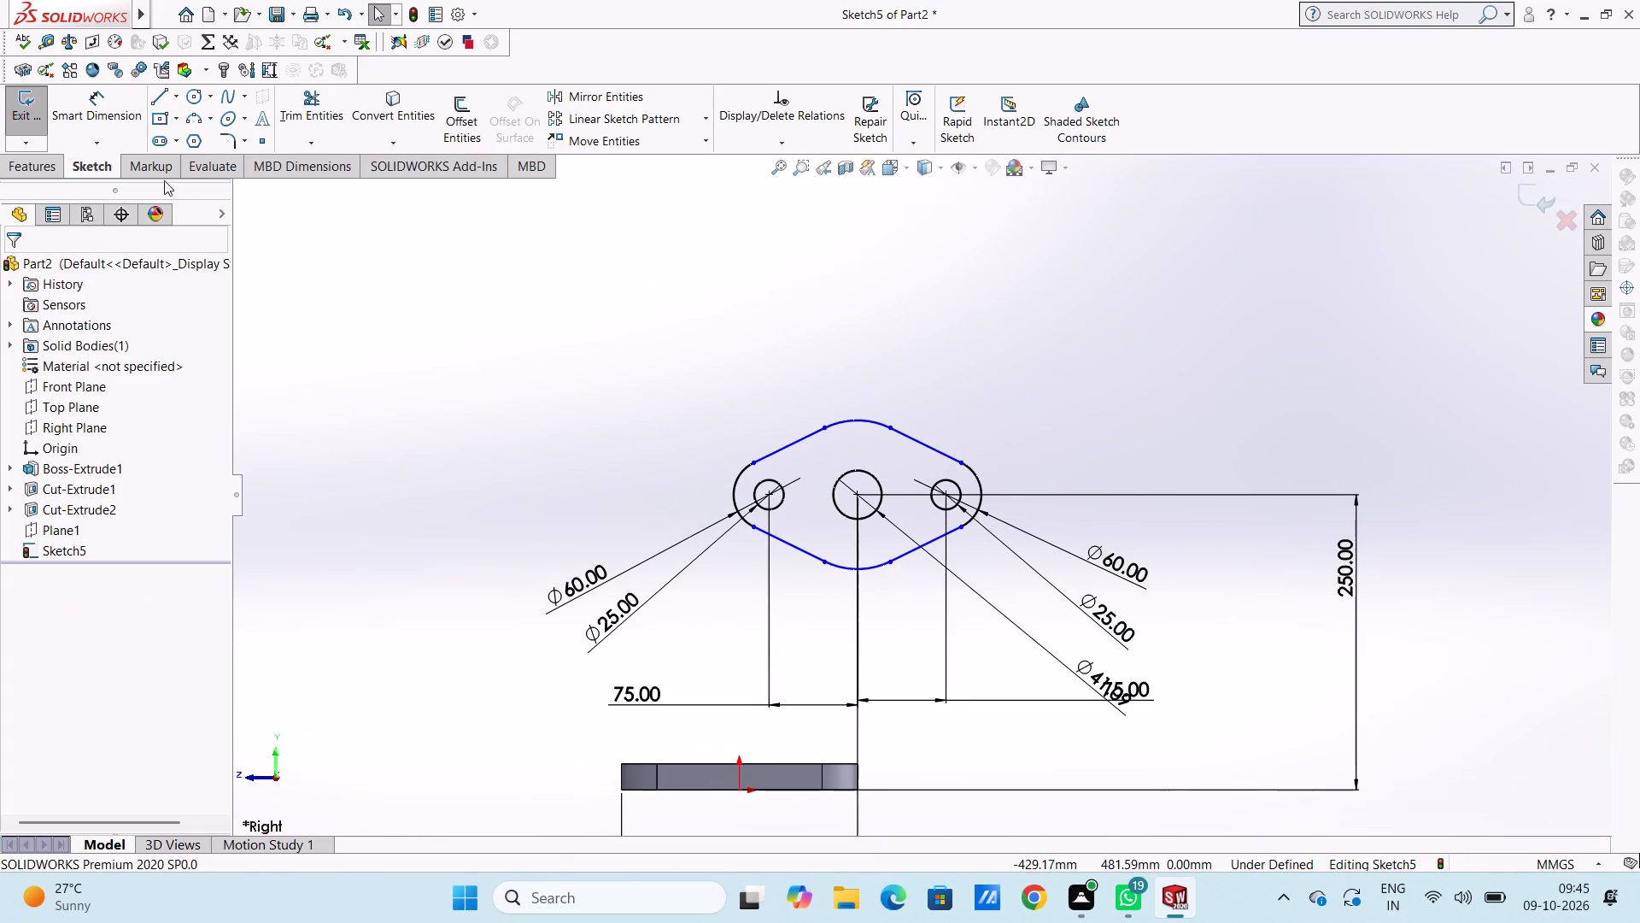
# Dimension the vertical distance between the left hole's centre and the lower end of the upper-left tangent line.
pyautogui.click(111, 109)
pyautogui.scroll(-1, 771, 485)
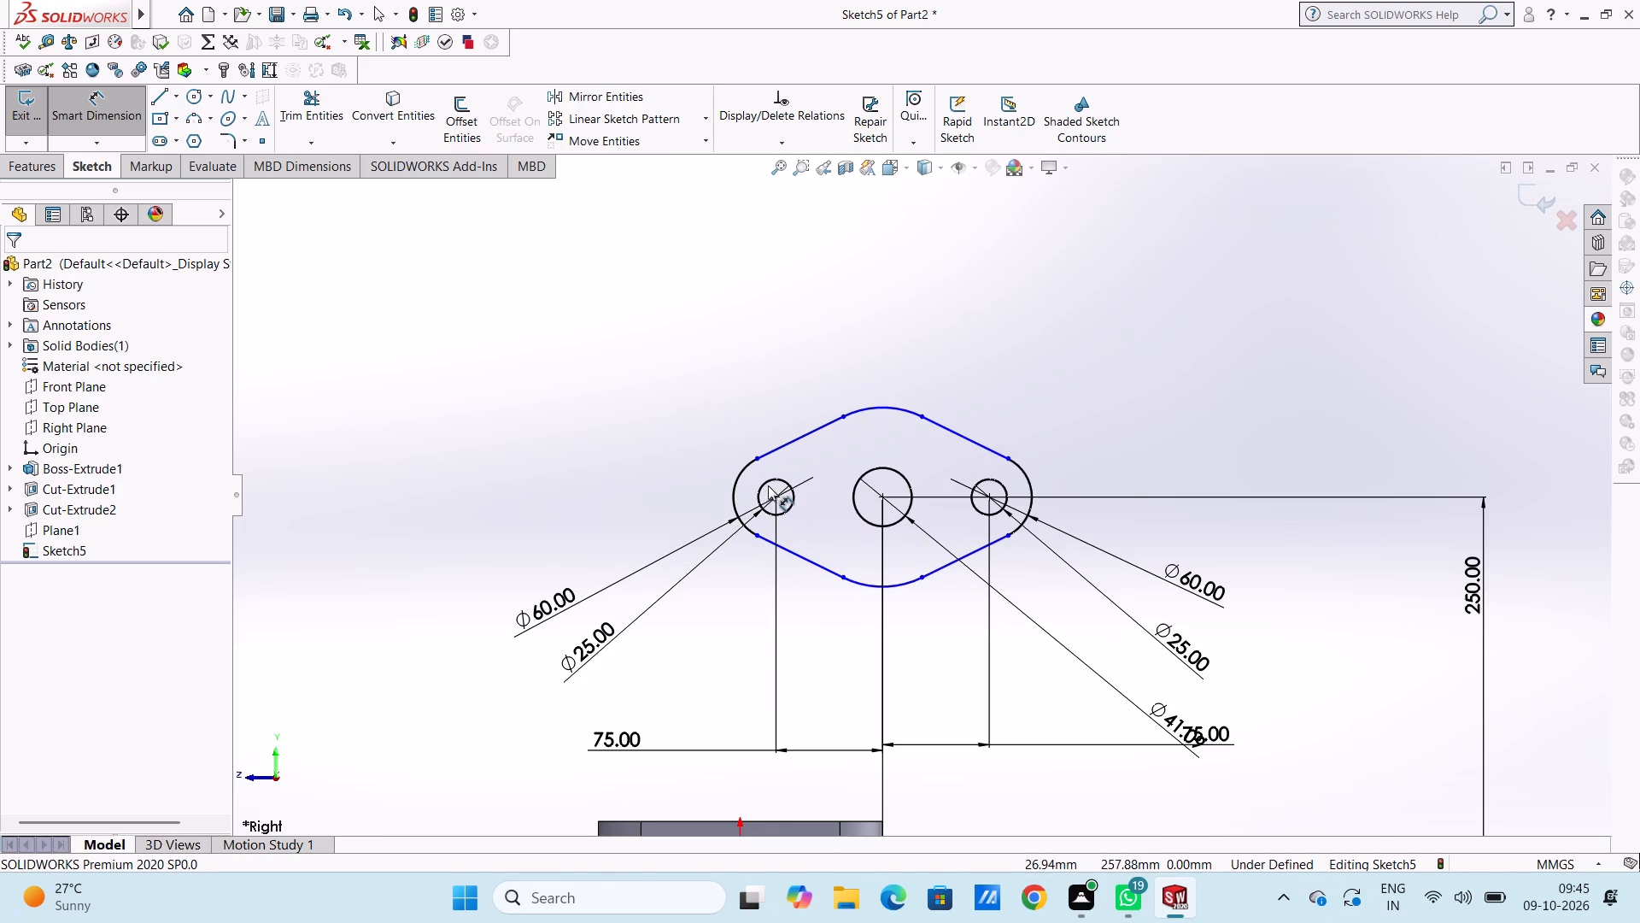
pyautogui.click(776, 501)
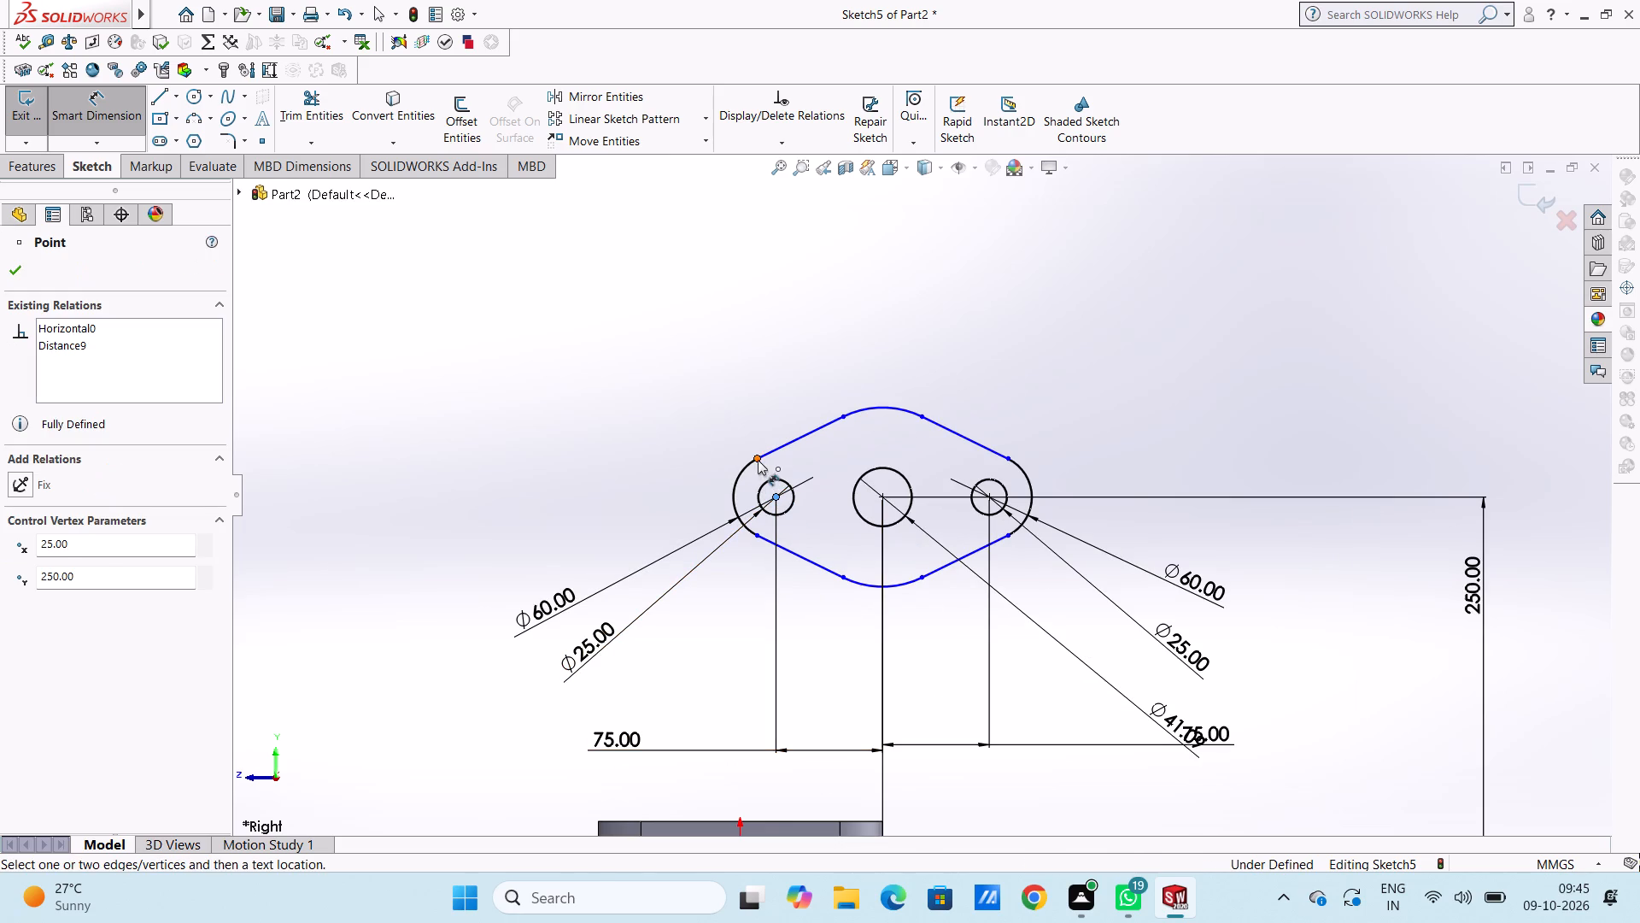
pyautogui.click(758, 460)
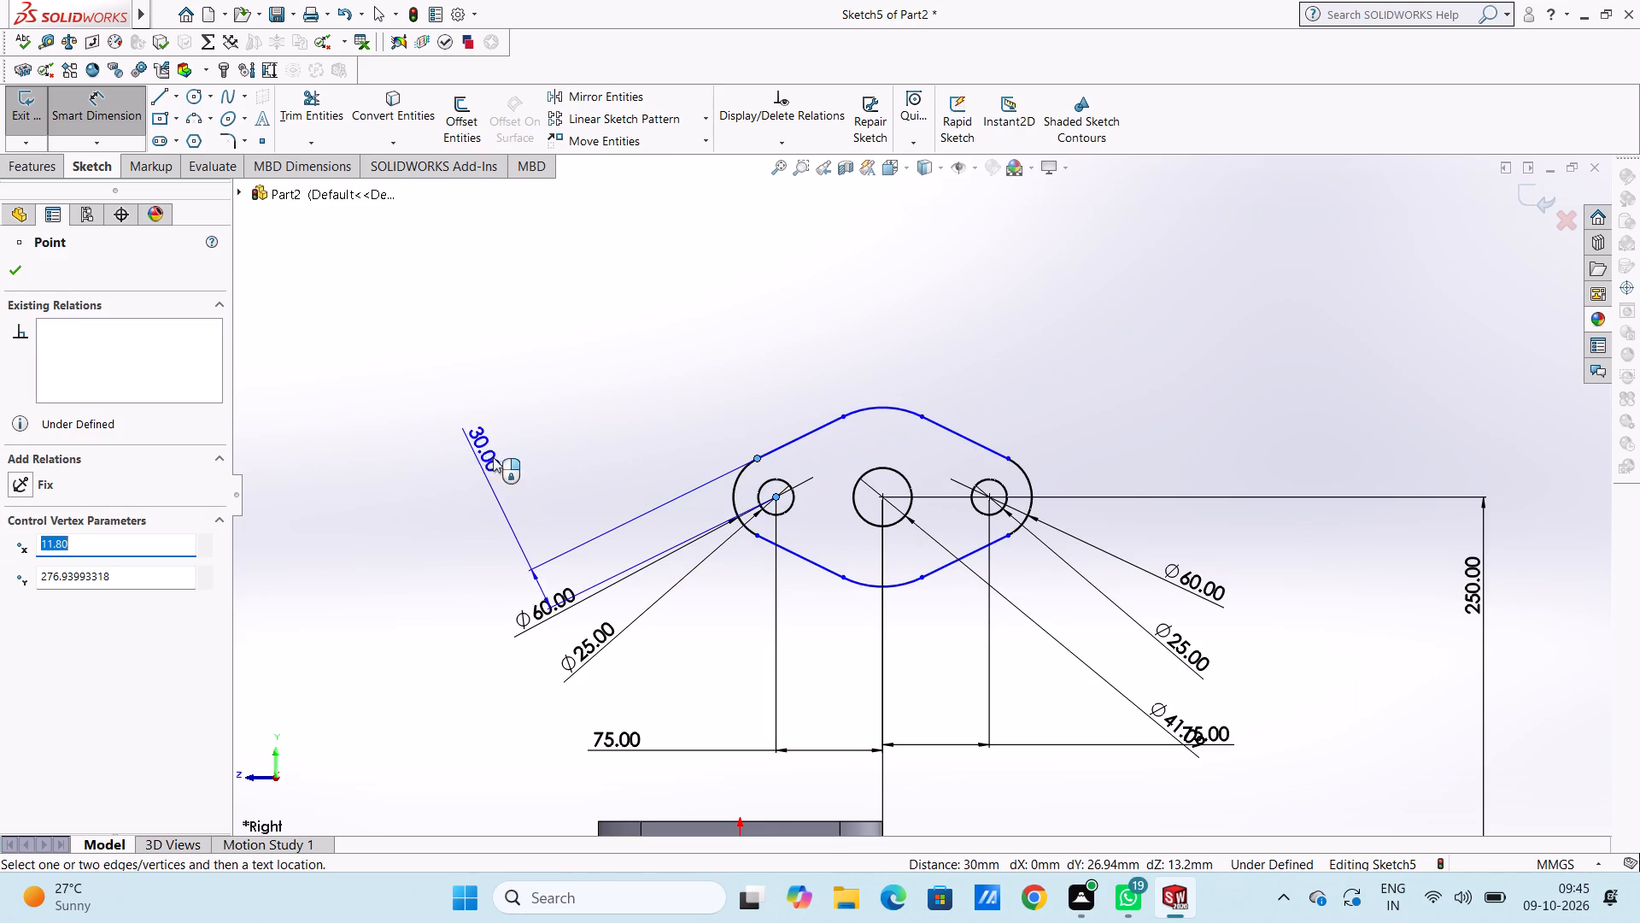
pyautogui.click(492, 467)
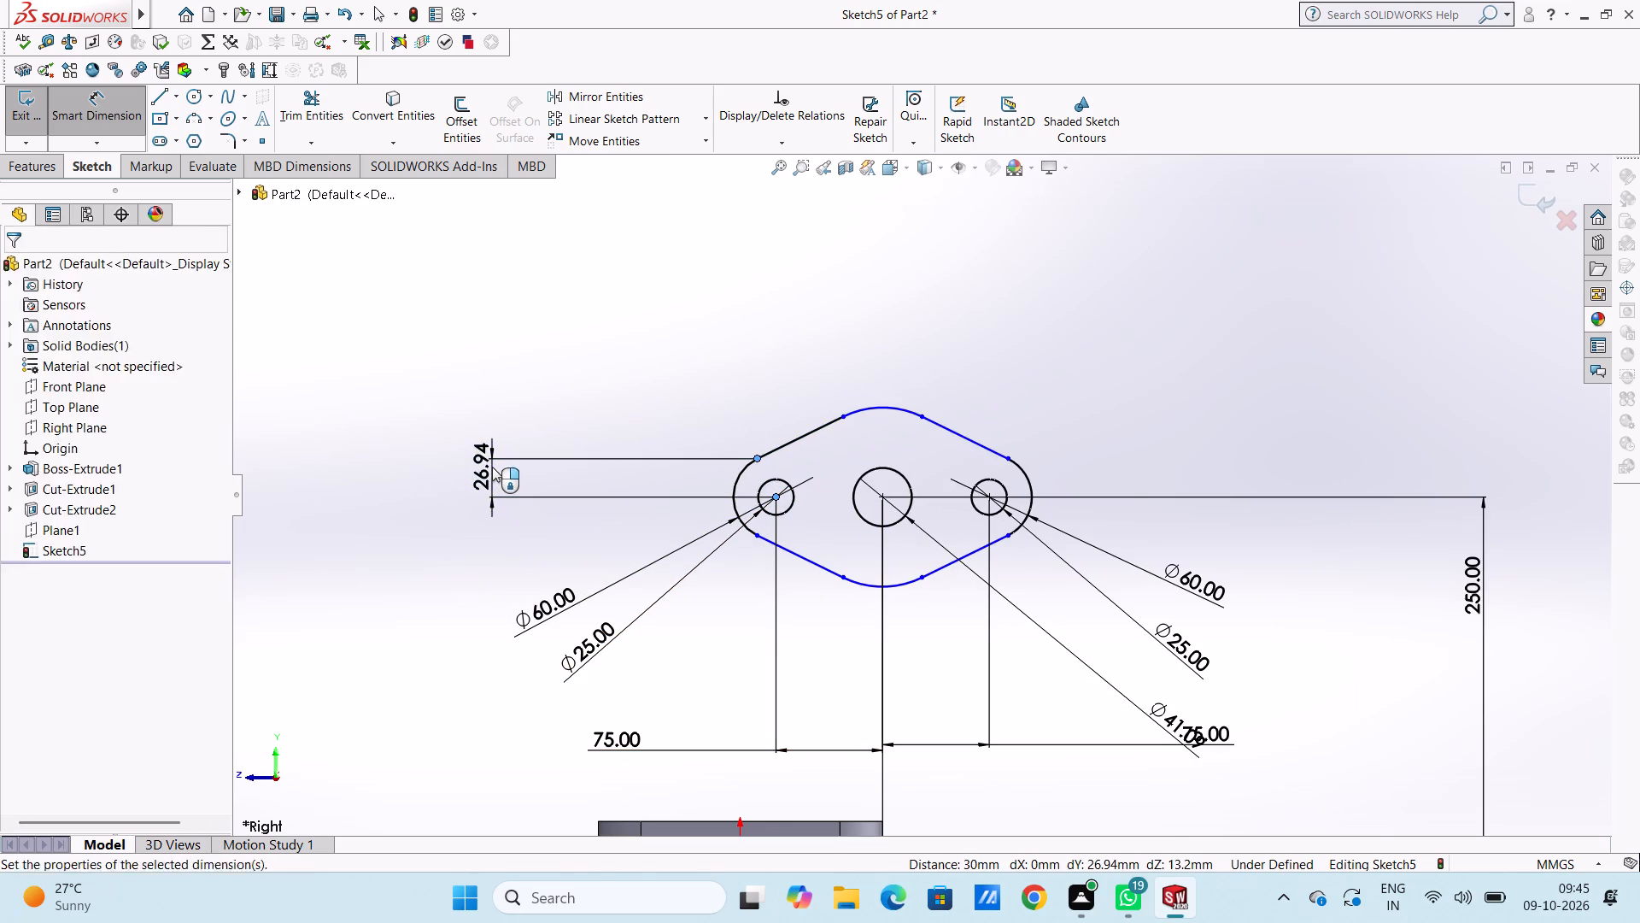
pyautogui.click(424, 436)
pyautogui.click(409, 415)
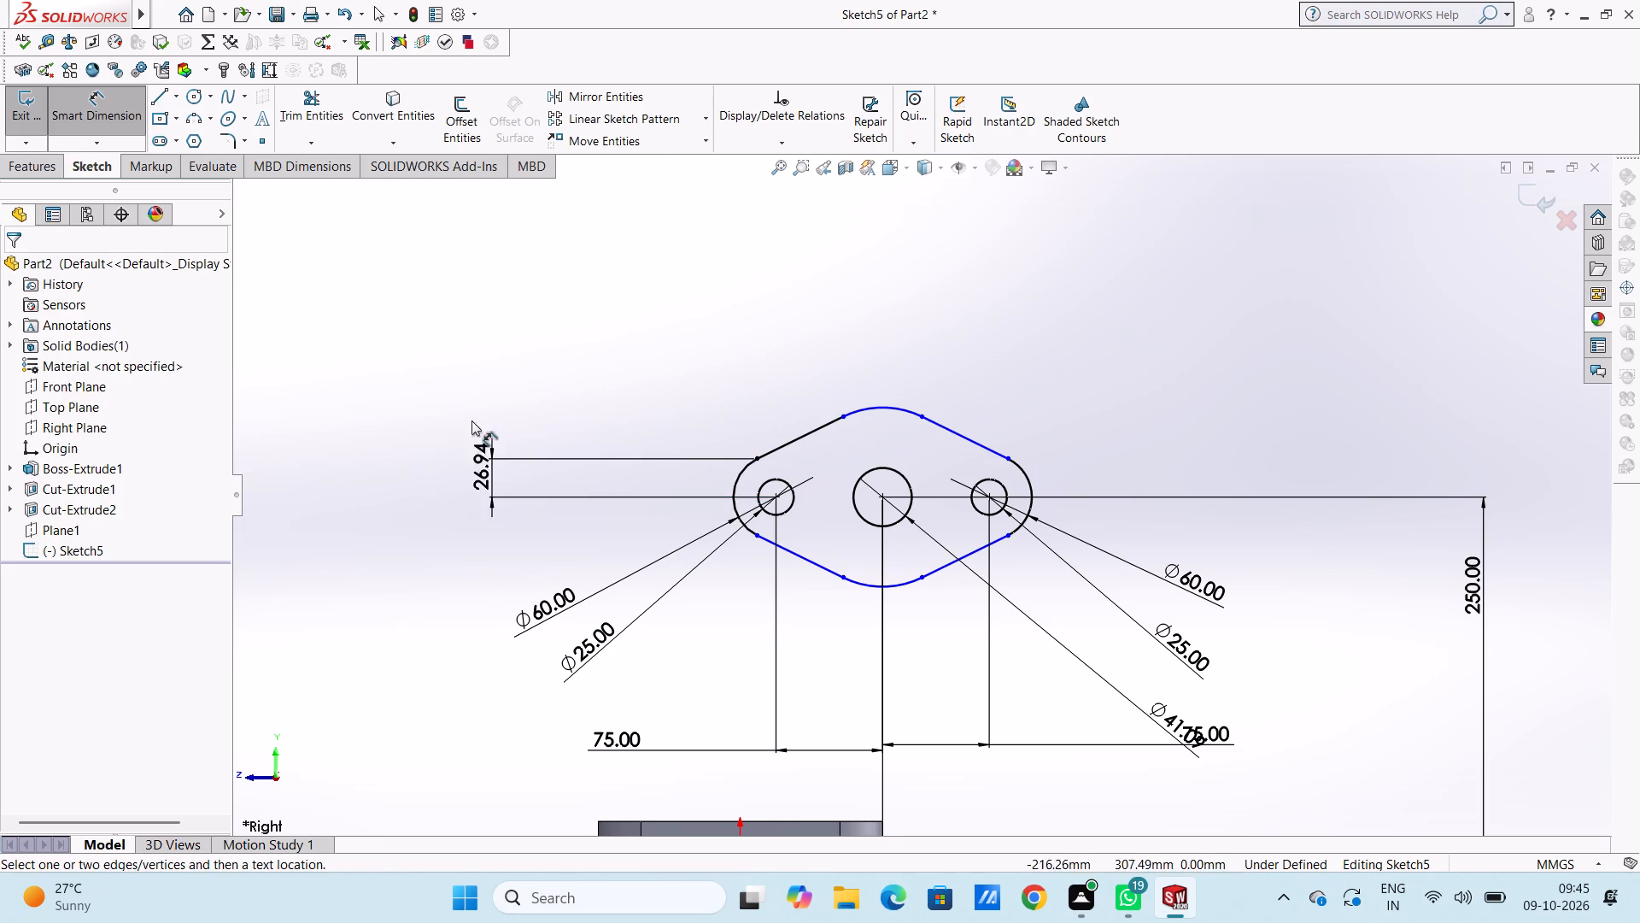
# Add an aligned dimension between the left hole's centre and the upper end of the upper-left tangent line.
pyautogui.click(776, 497)
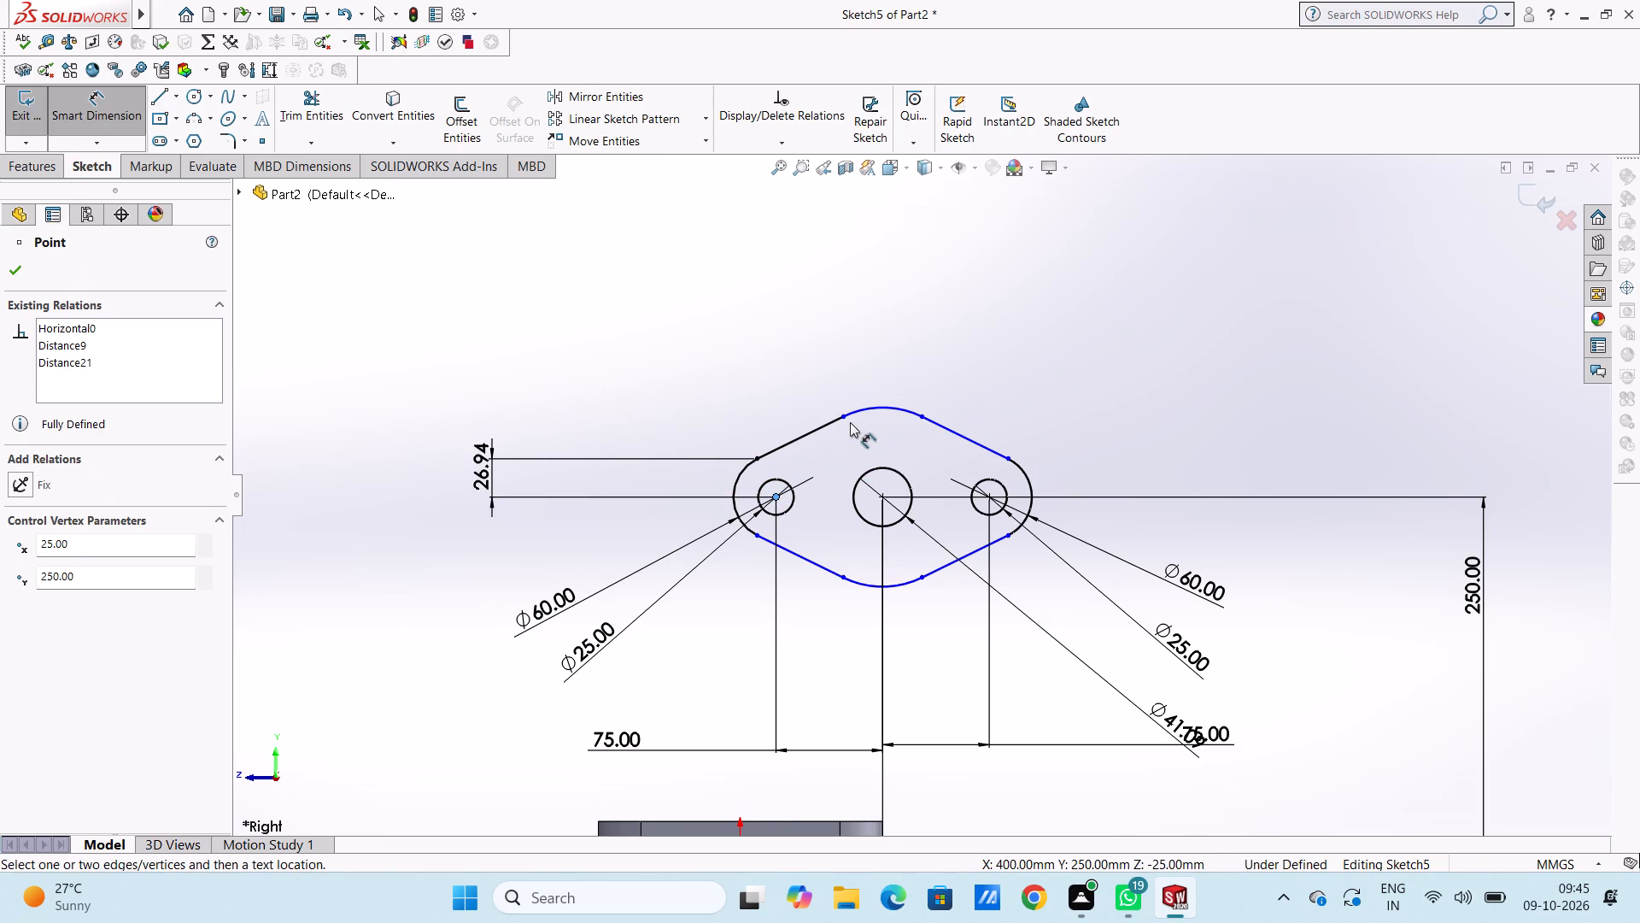
pyautogui.click(846, 418)
pyautogui.click(776, 246)
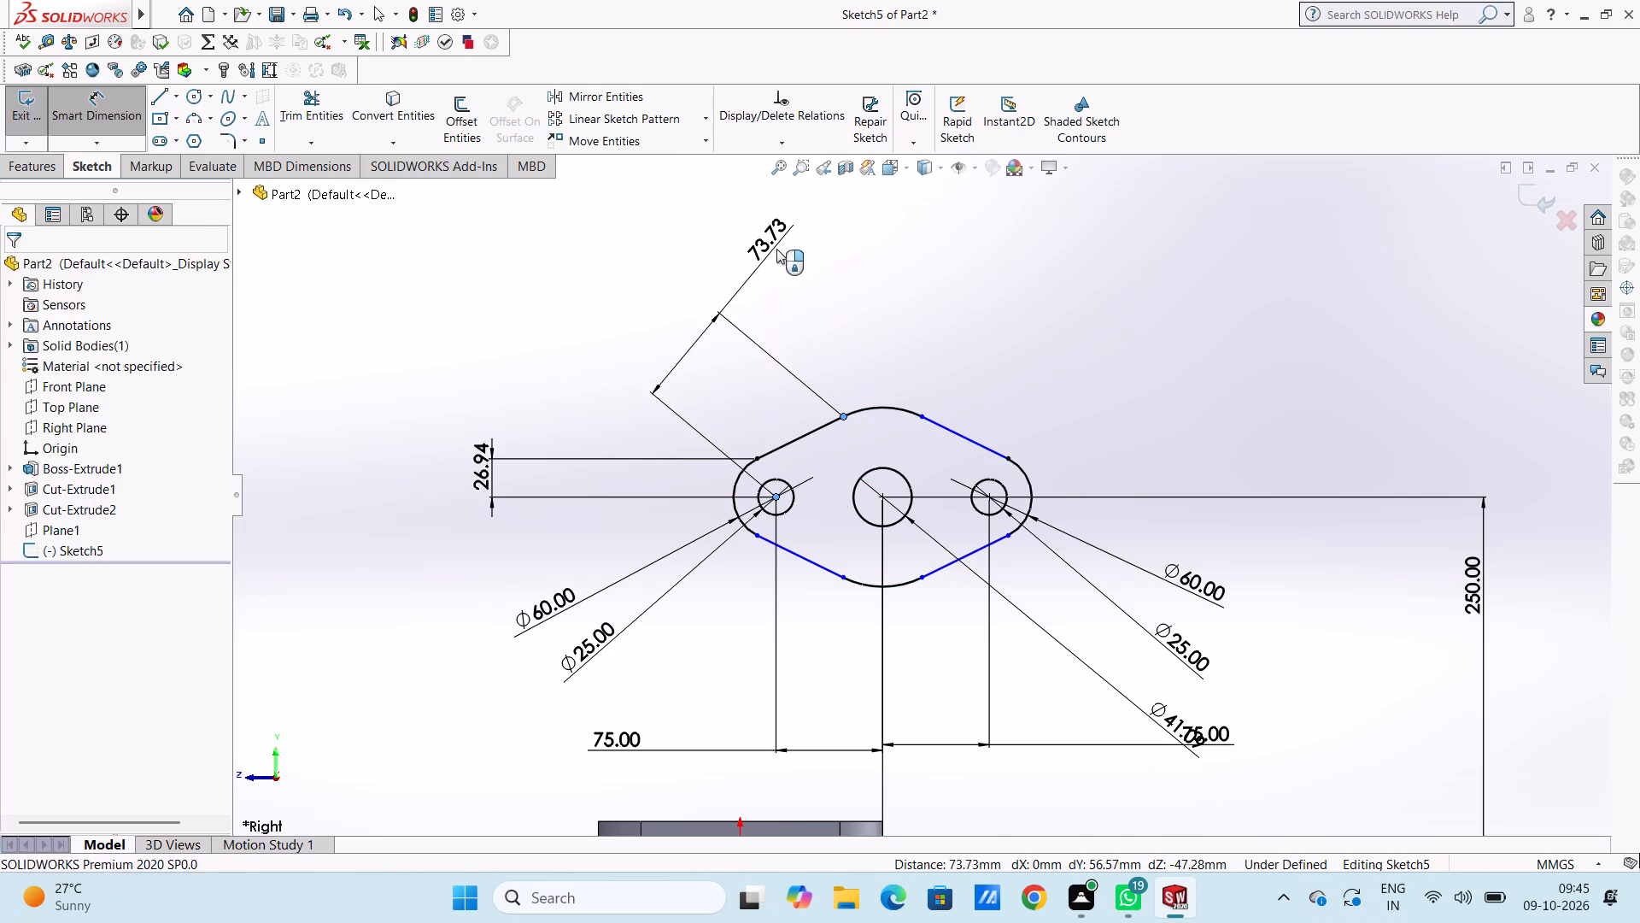
pyautogui.click(708, 222)
pyautogui.click(586, 271)
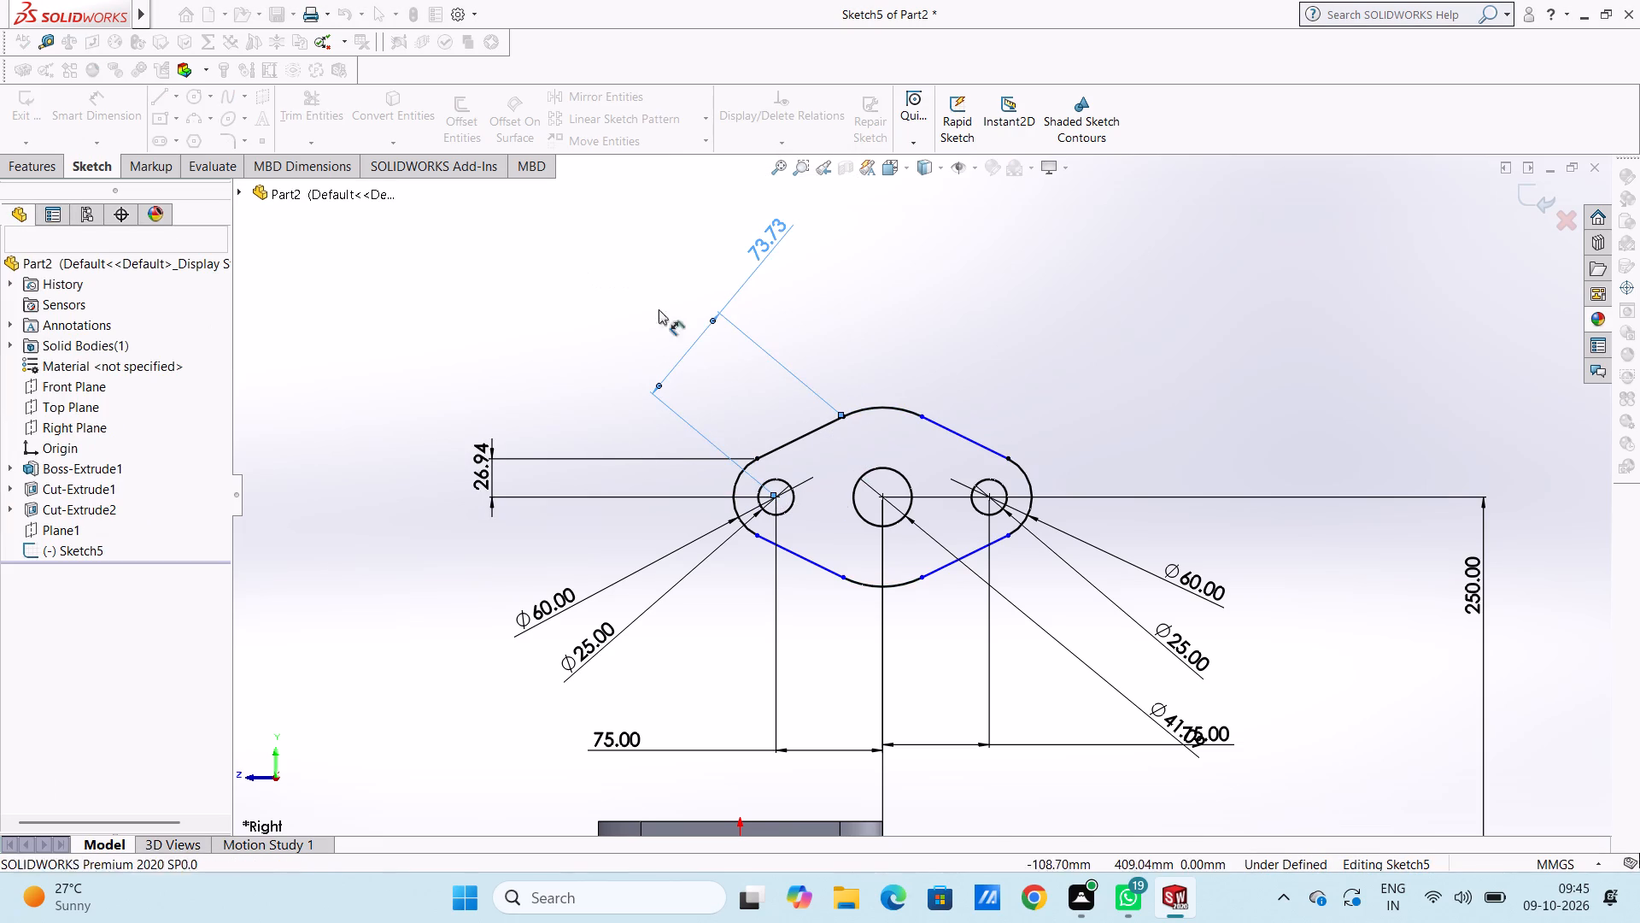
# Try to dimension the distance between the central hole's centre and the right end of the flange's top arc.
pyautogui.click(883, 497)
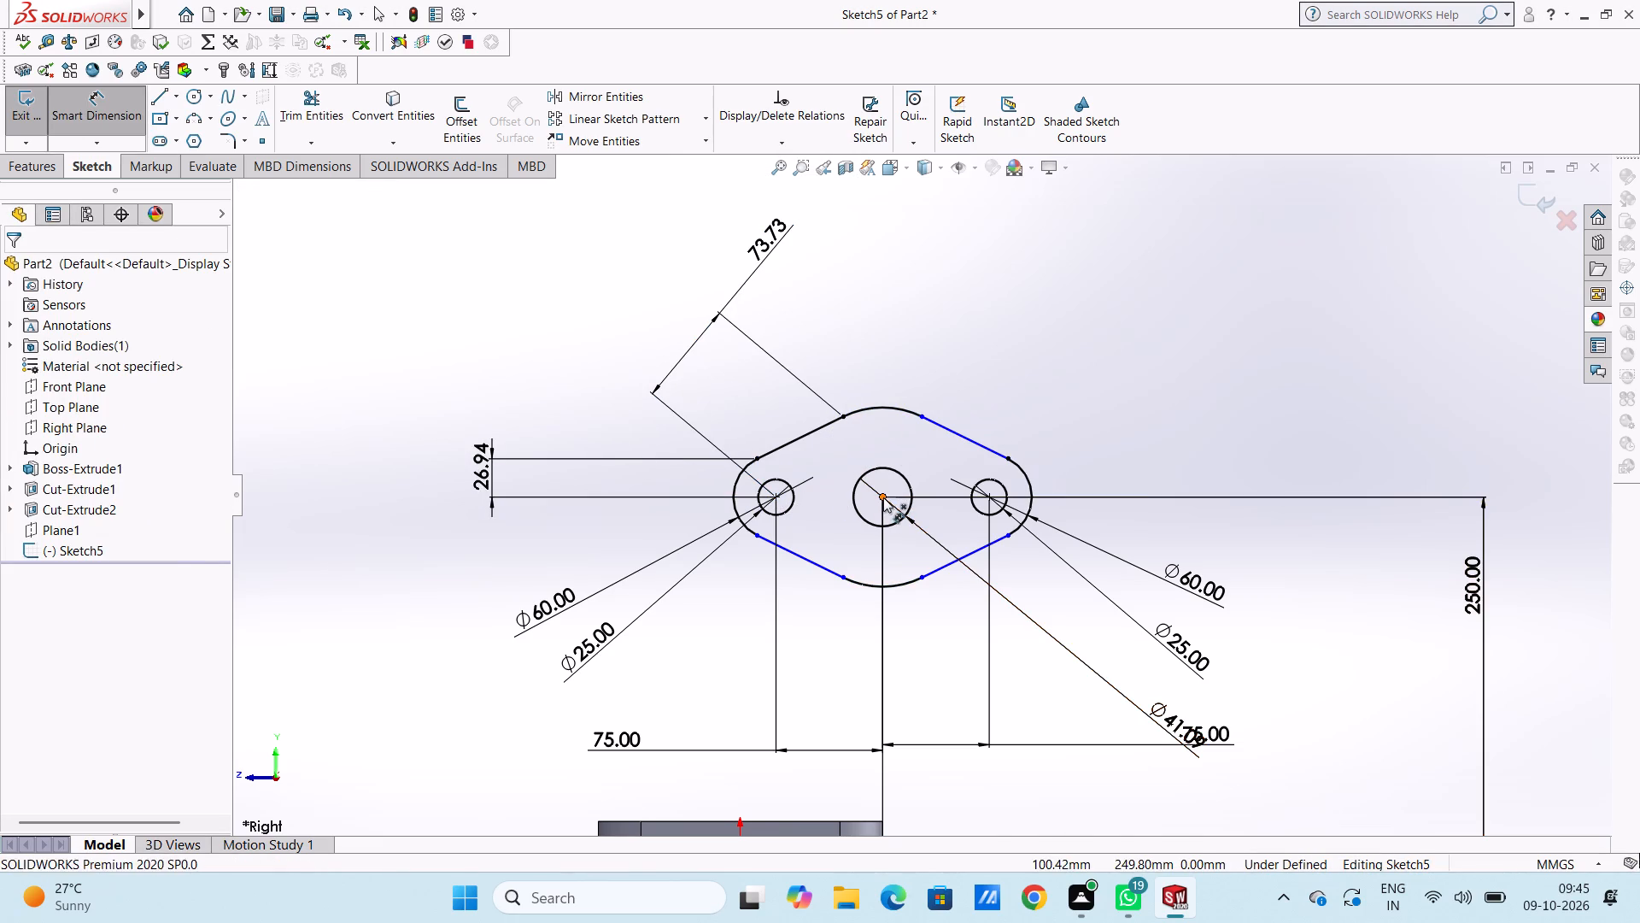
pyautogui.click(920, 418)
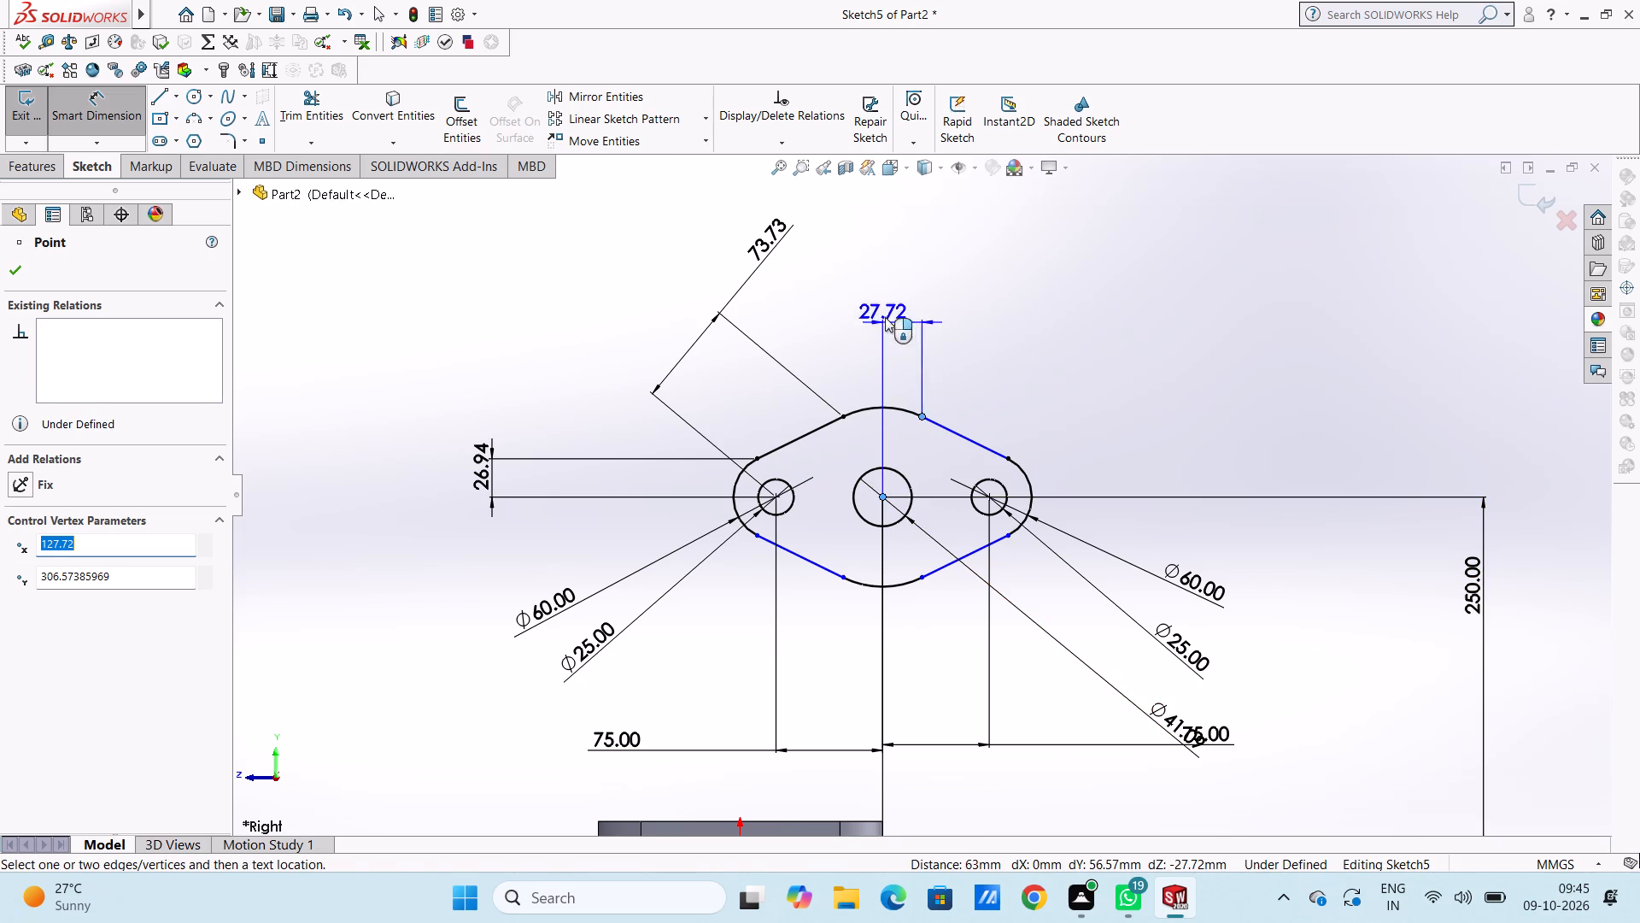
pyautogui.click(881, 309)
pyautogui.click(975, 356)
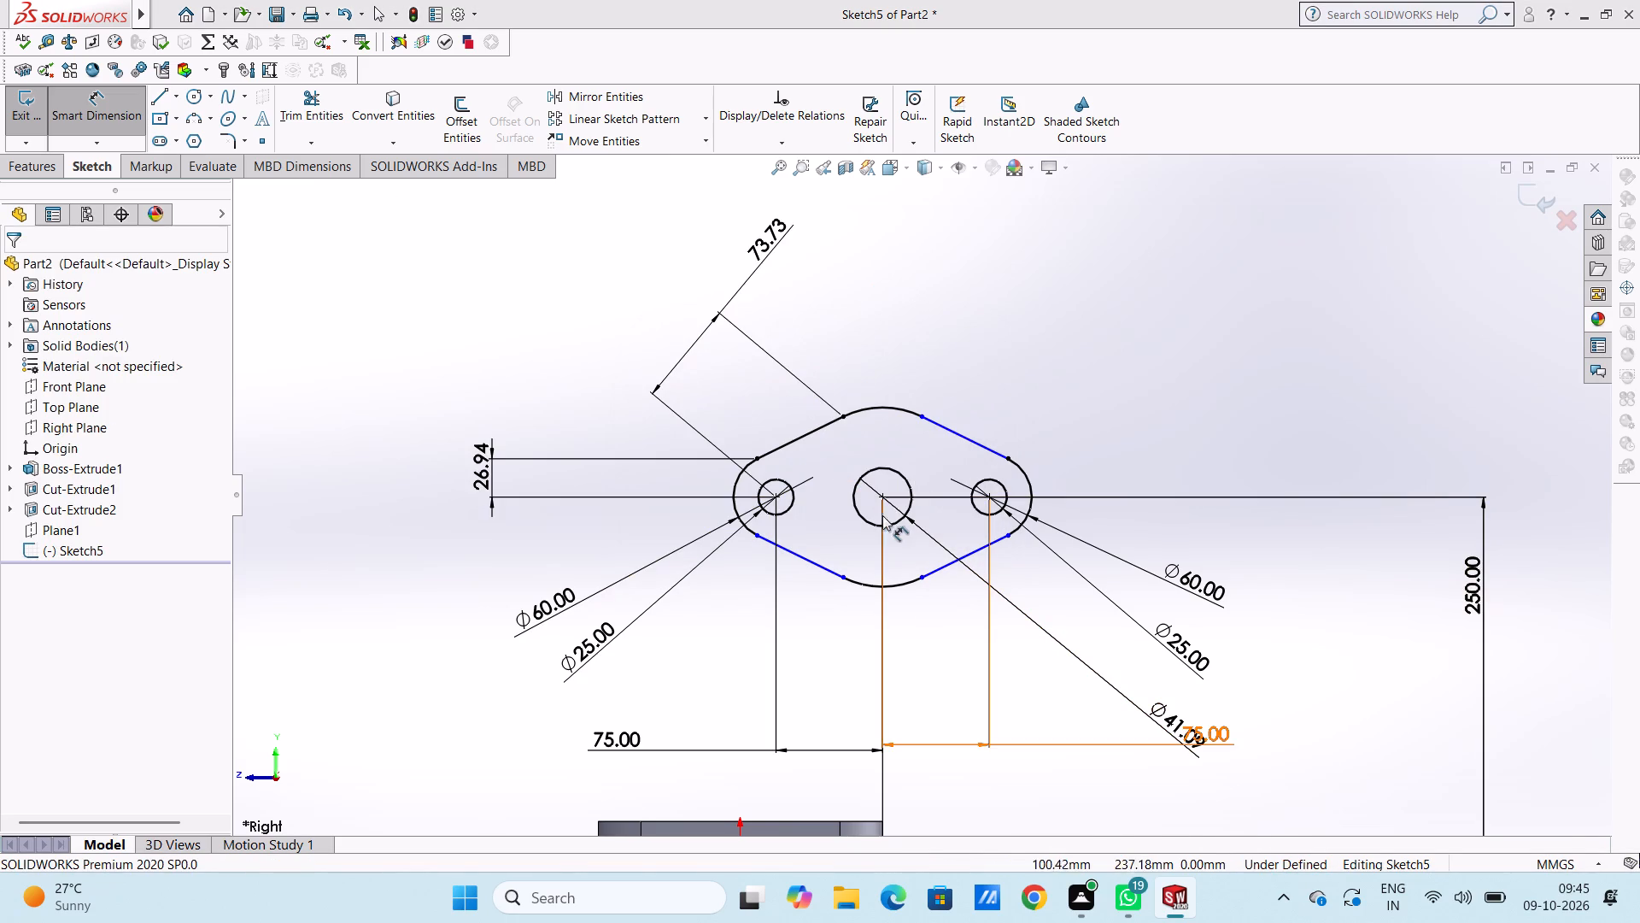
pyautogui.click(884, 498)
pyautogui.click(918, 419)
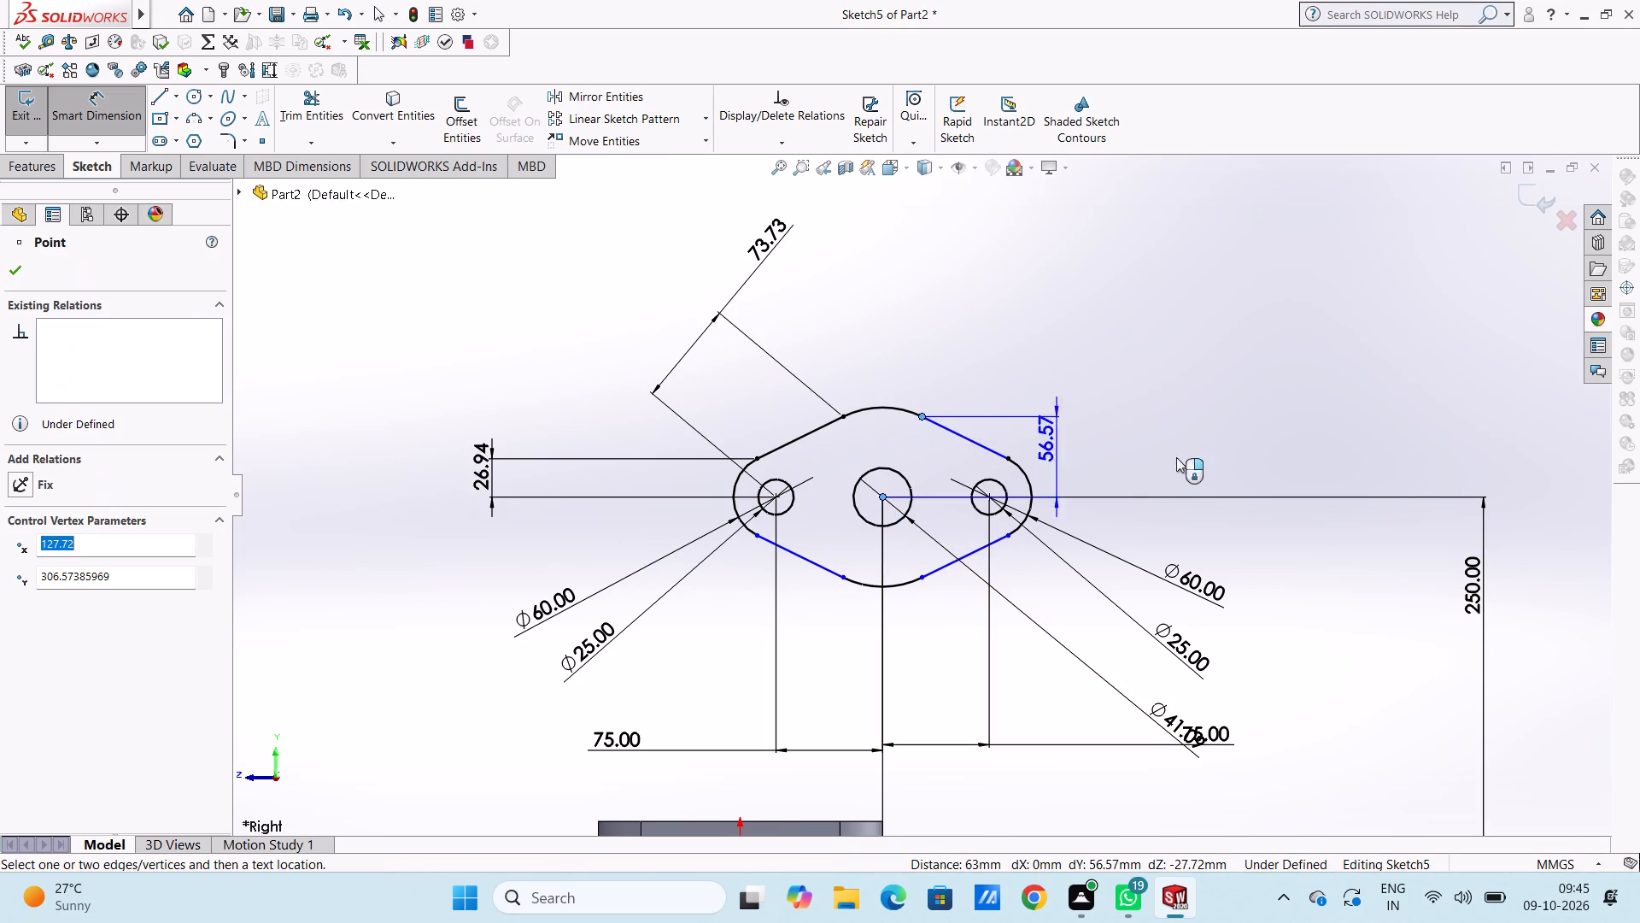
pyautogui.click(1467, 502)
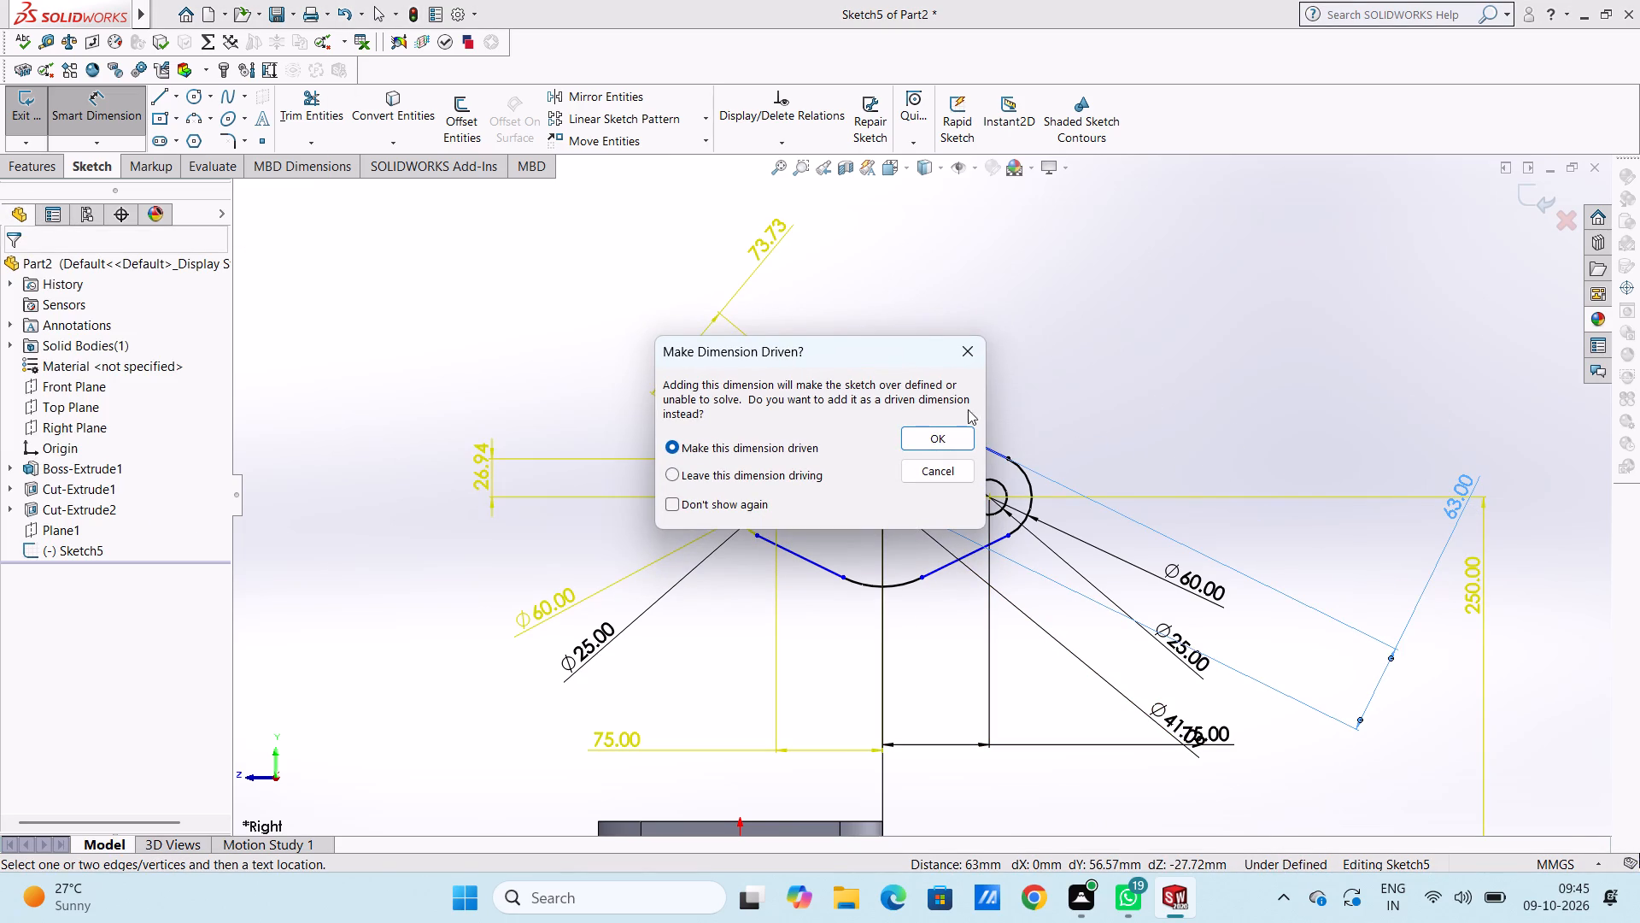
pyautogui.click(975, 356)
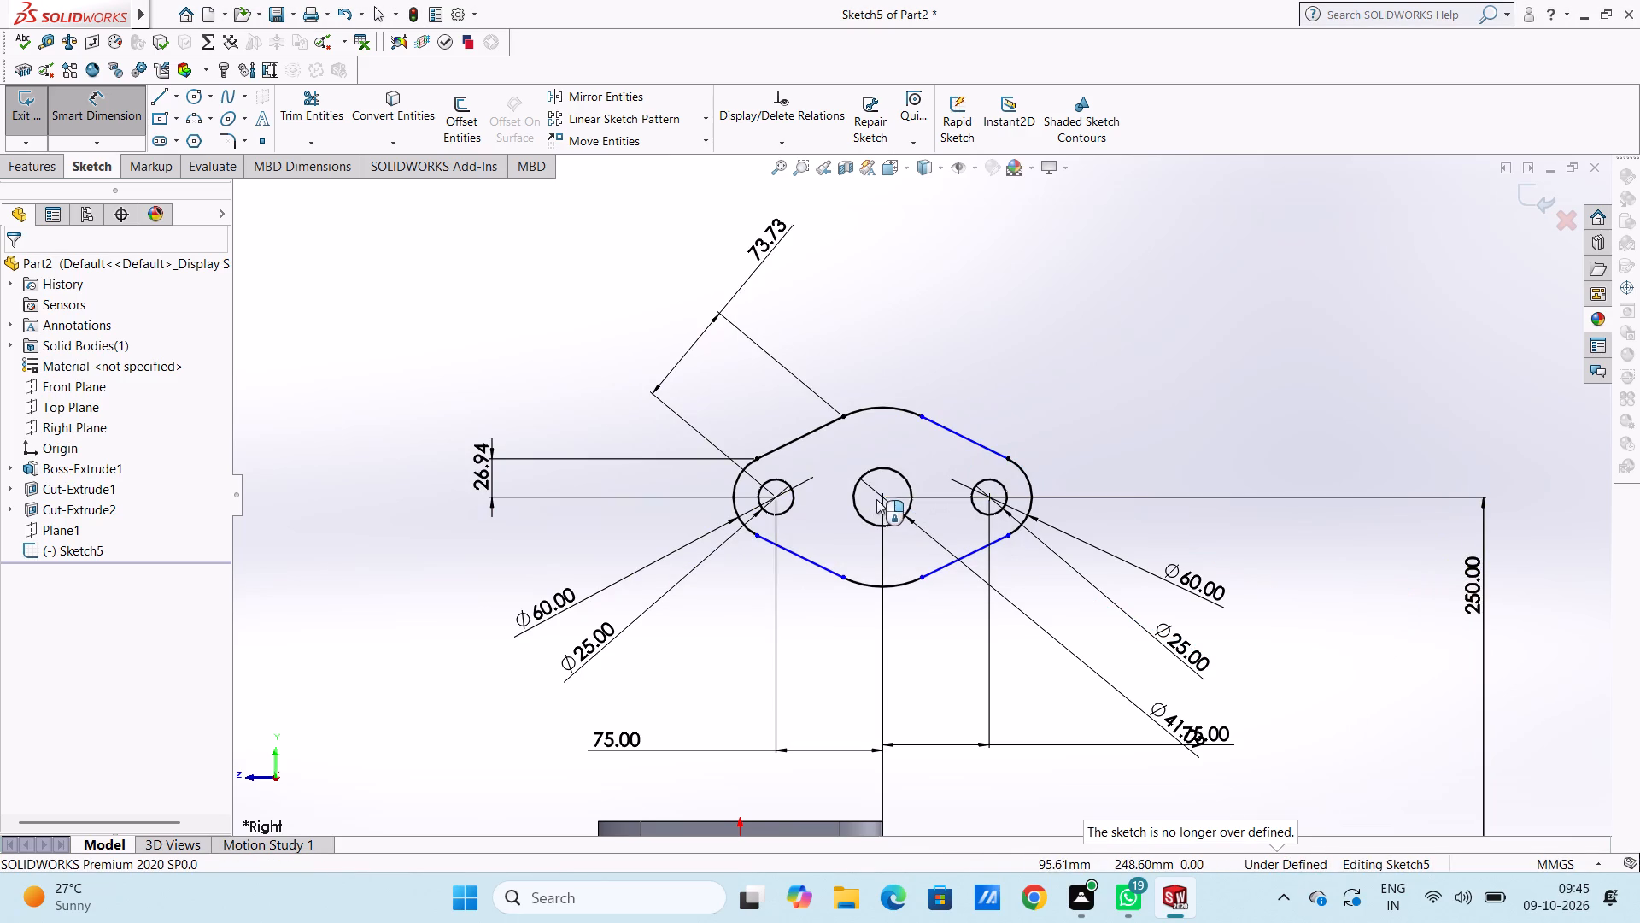
# Dimension the vertical distance between the central hole's centre and the right end of the flange's top arc.
pyautogui.click(883, 499)
pyautogui.click(922, 419)
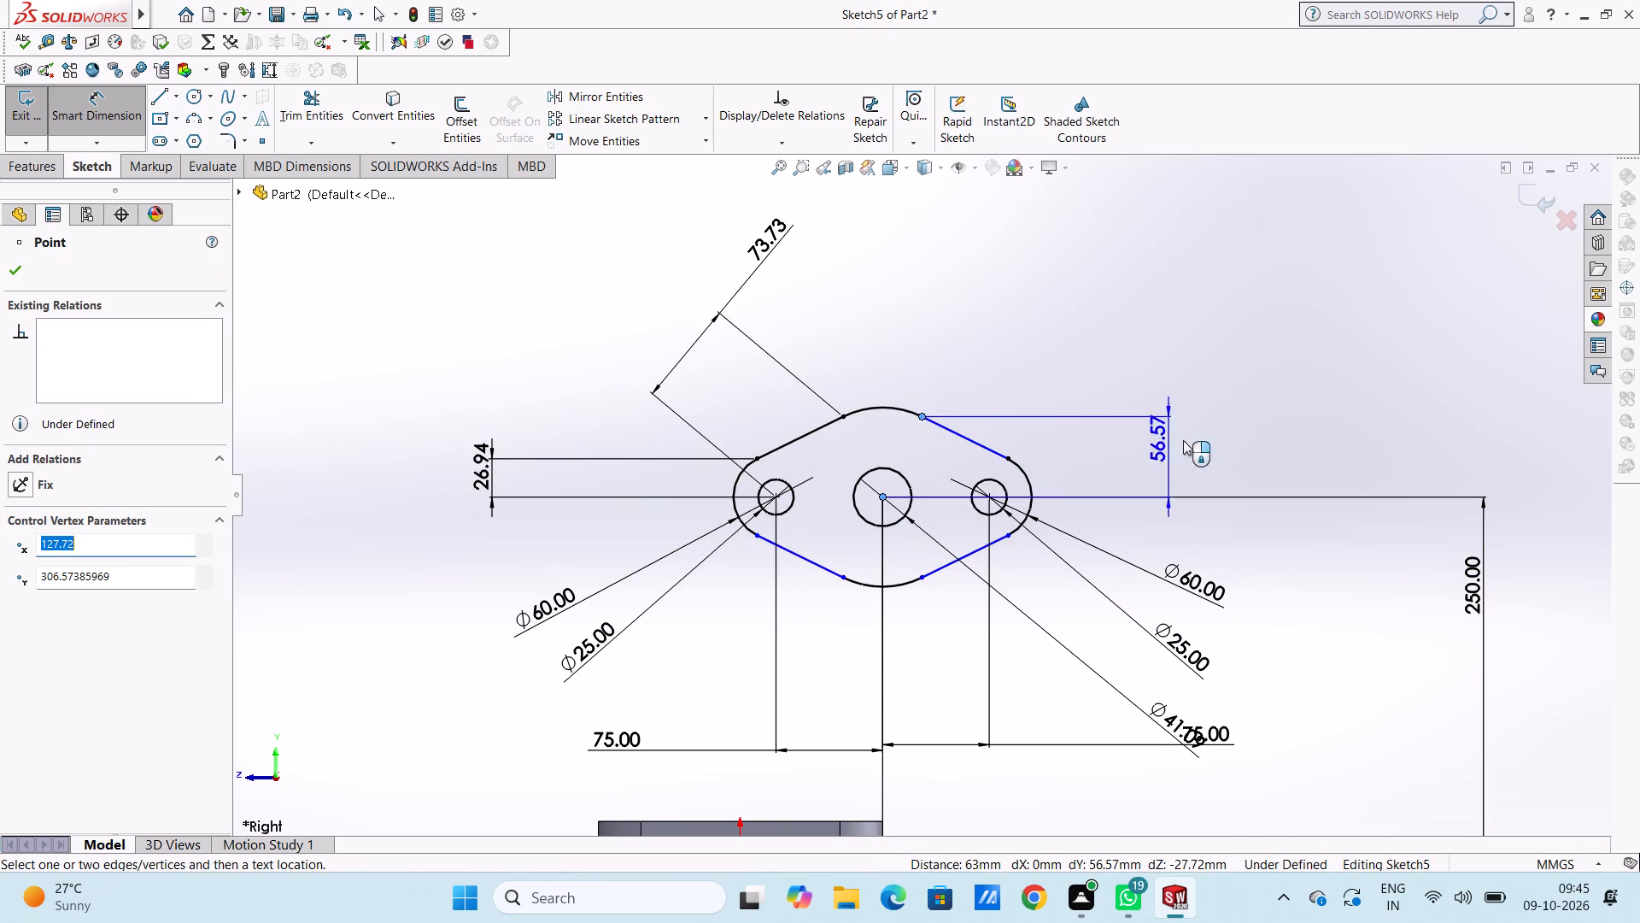
pyautogui.click(1385, 443)
pyautogui.click(1317, 412)
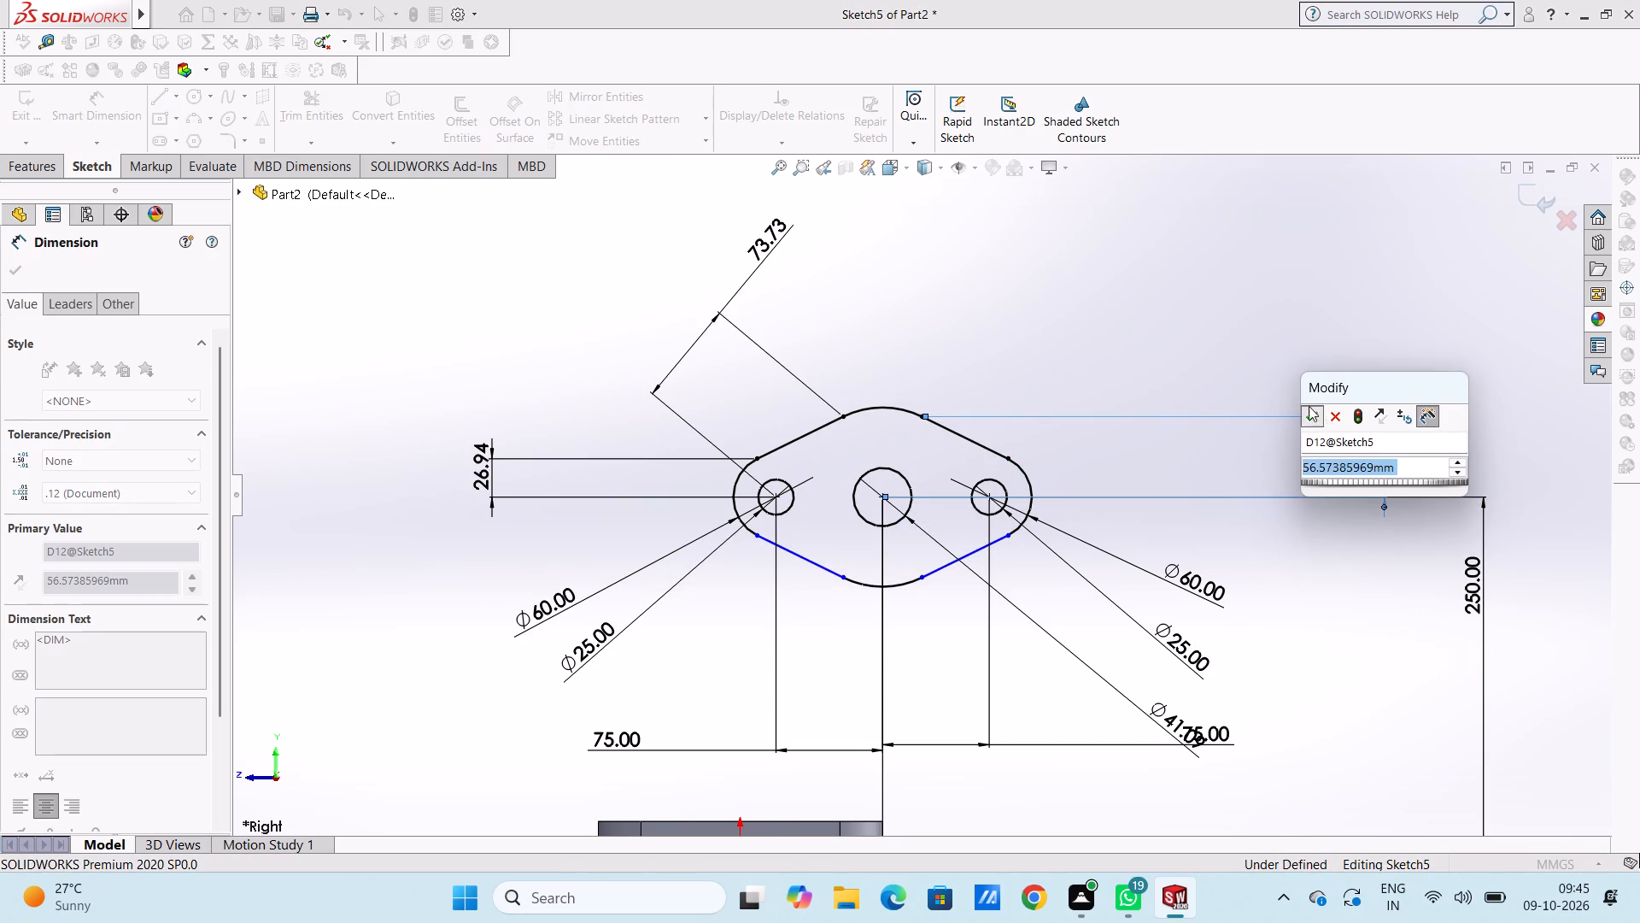
pyautogui.click(1247, 341)
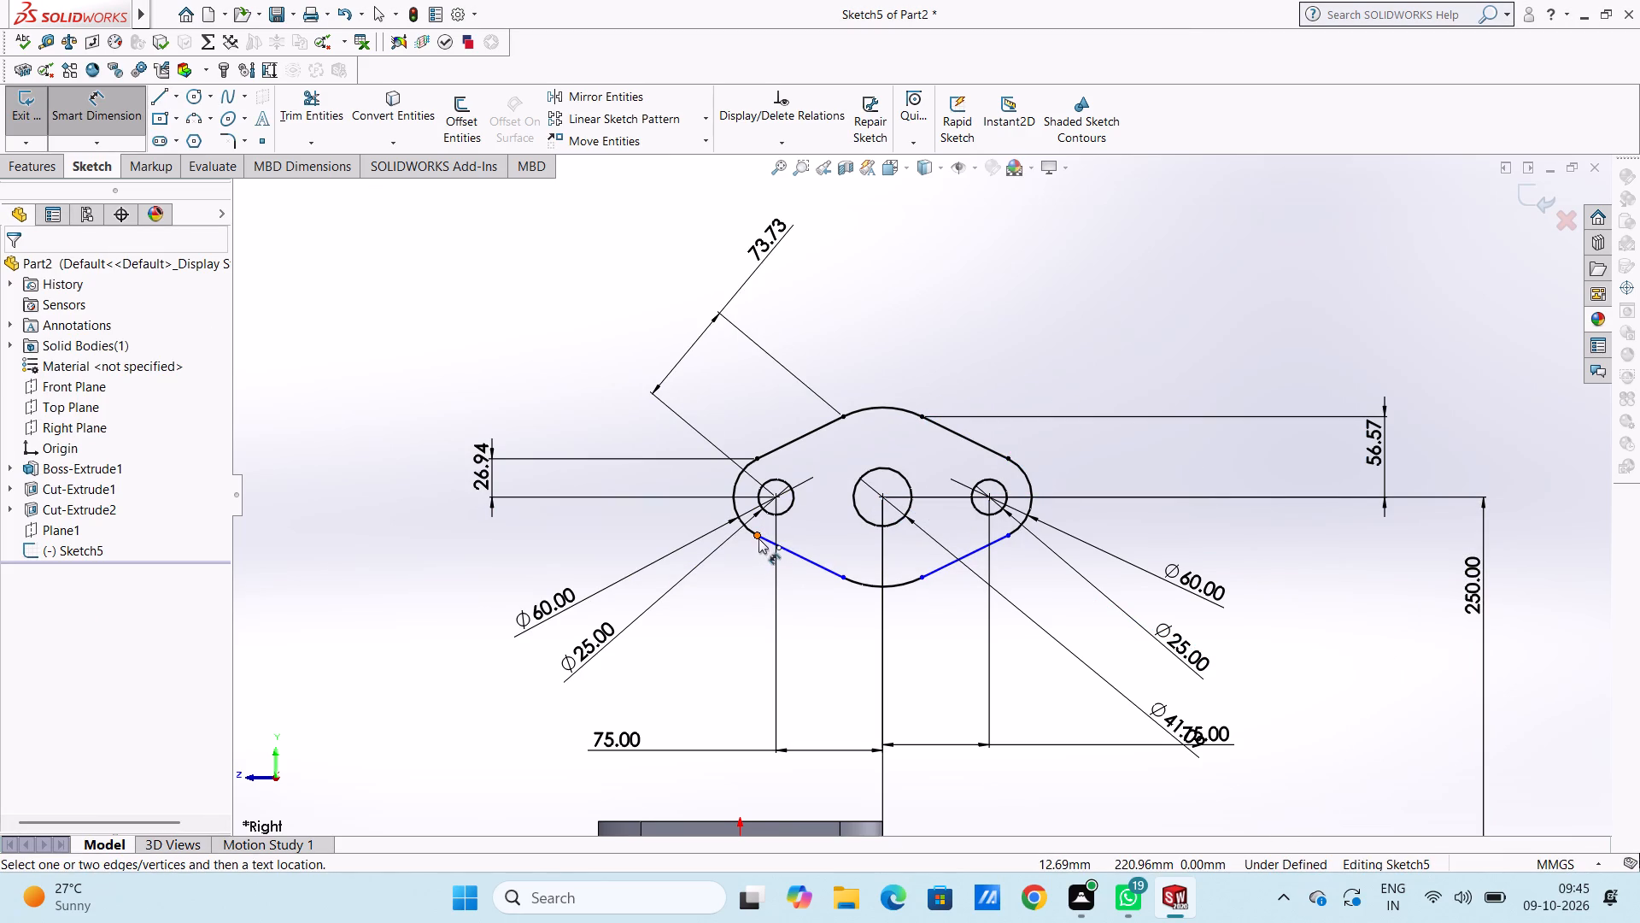
# Dimension the horizontal distance between the outer end of the lower-left tangent line and the central hole's centre.
pyautogui.click(758, 538)
pyautogui.click(883, 497)
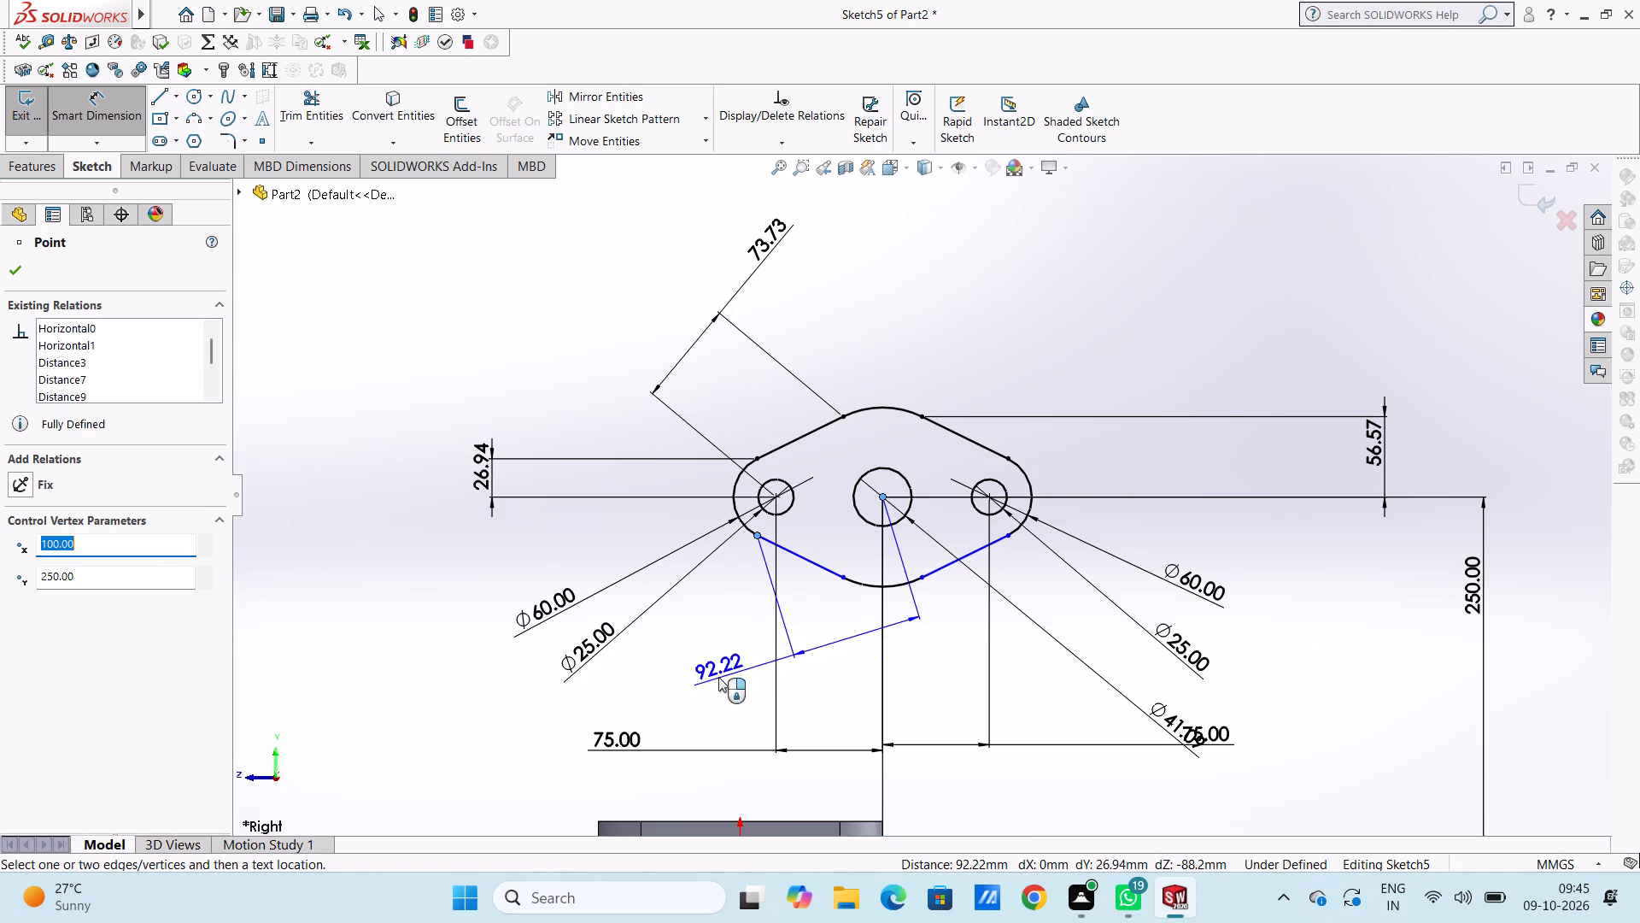
pyautogui.click(792, 671)
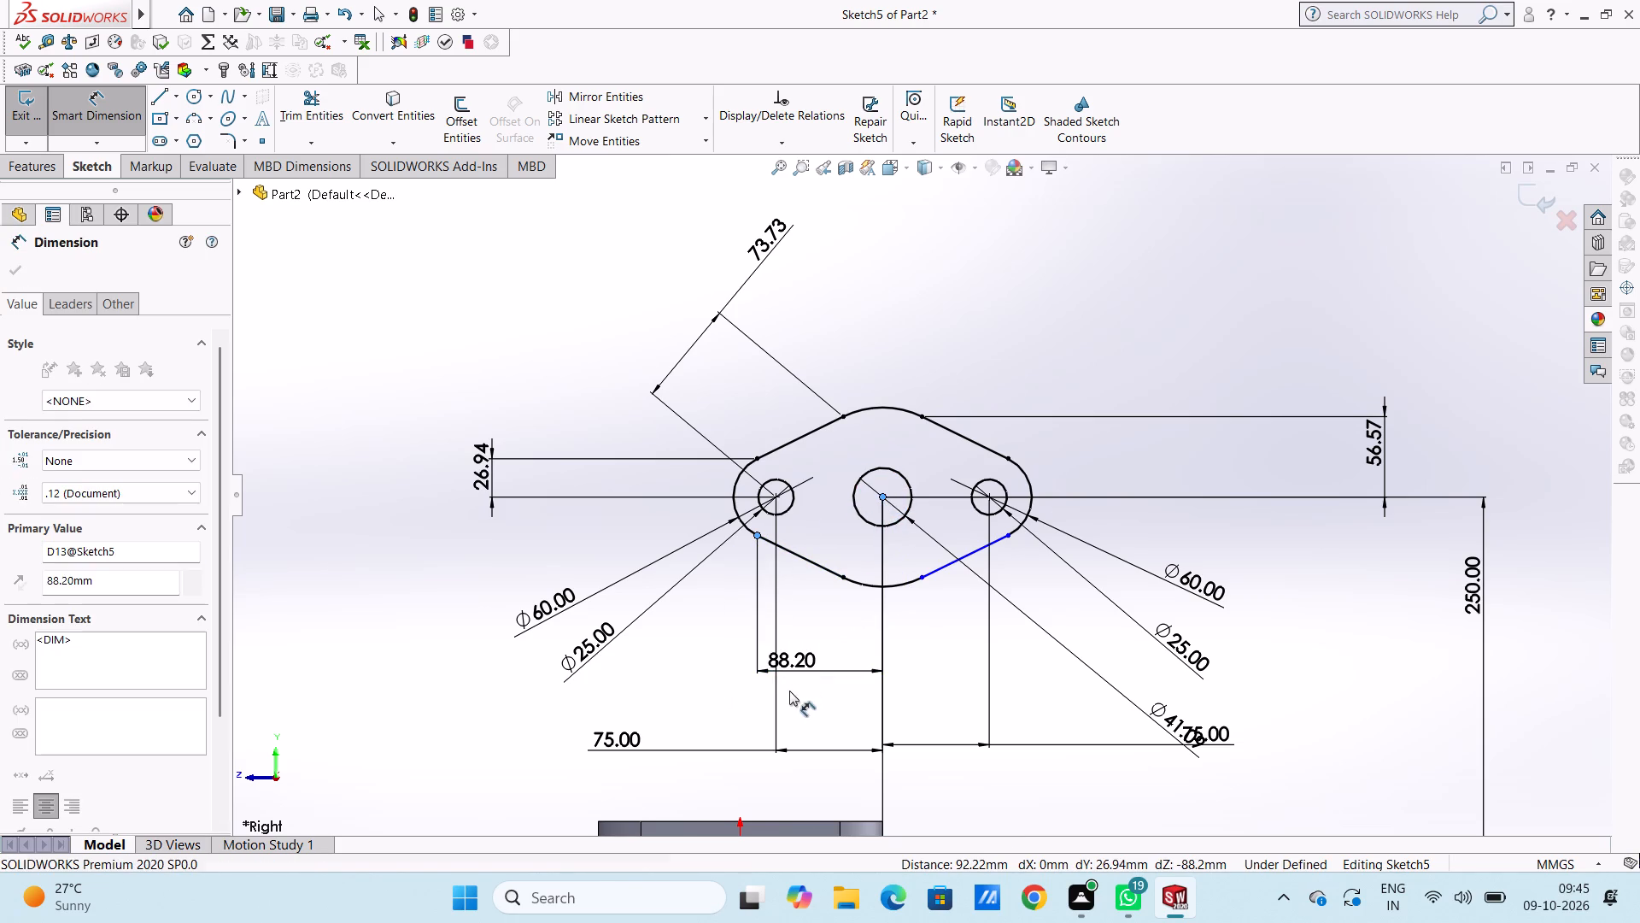
pyautogui.click(712, 644)
pyautogui.click(709, 635)
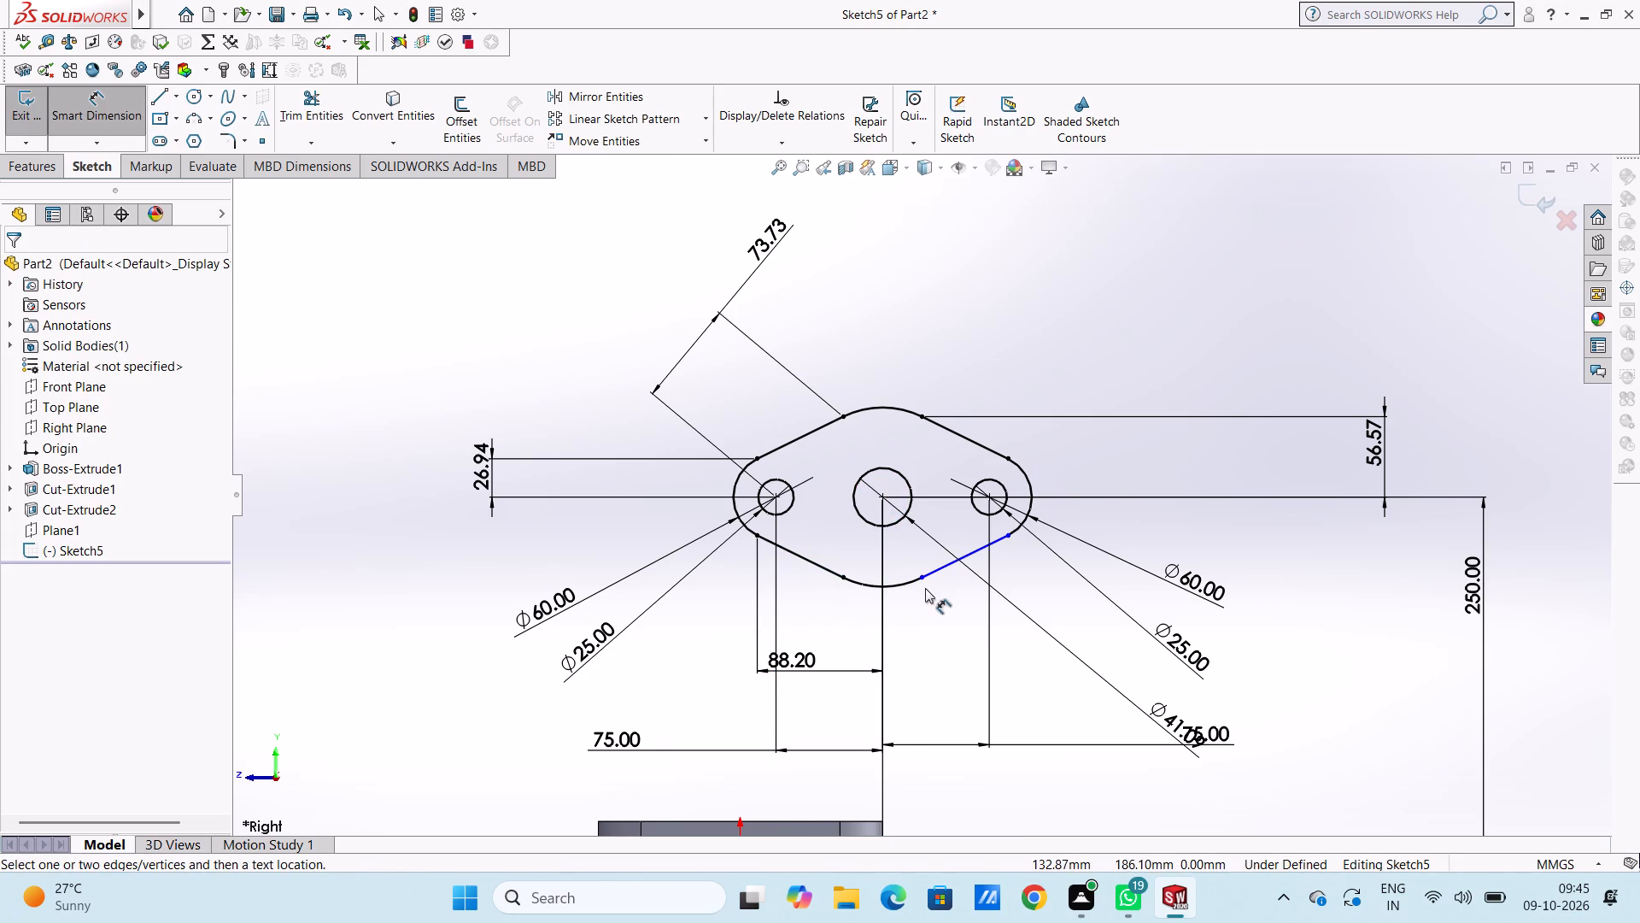
# Dimension the horizontal distance between the inner end of the lower-right tangent line and the right hole's centre.
pyautogui.click(923, 581)
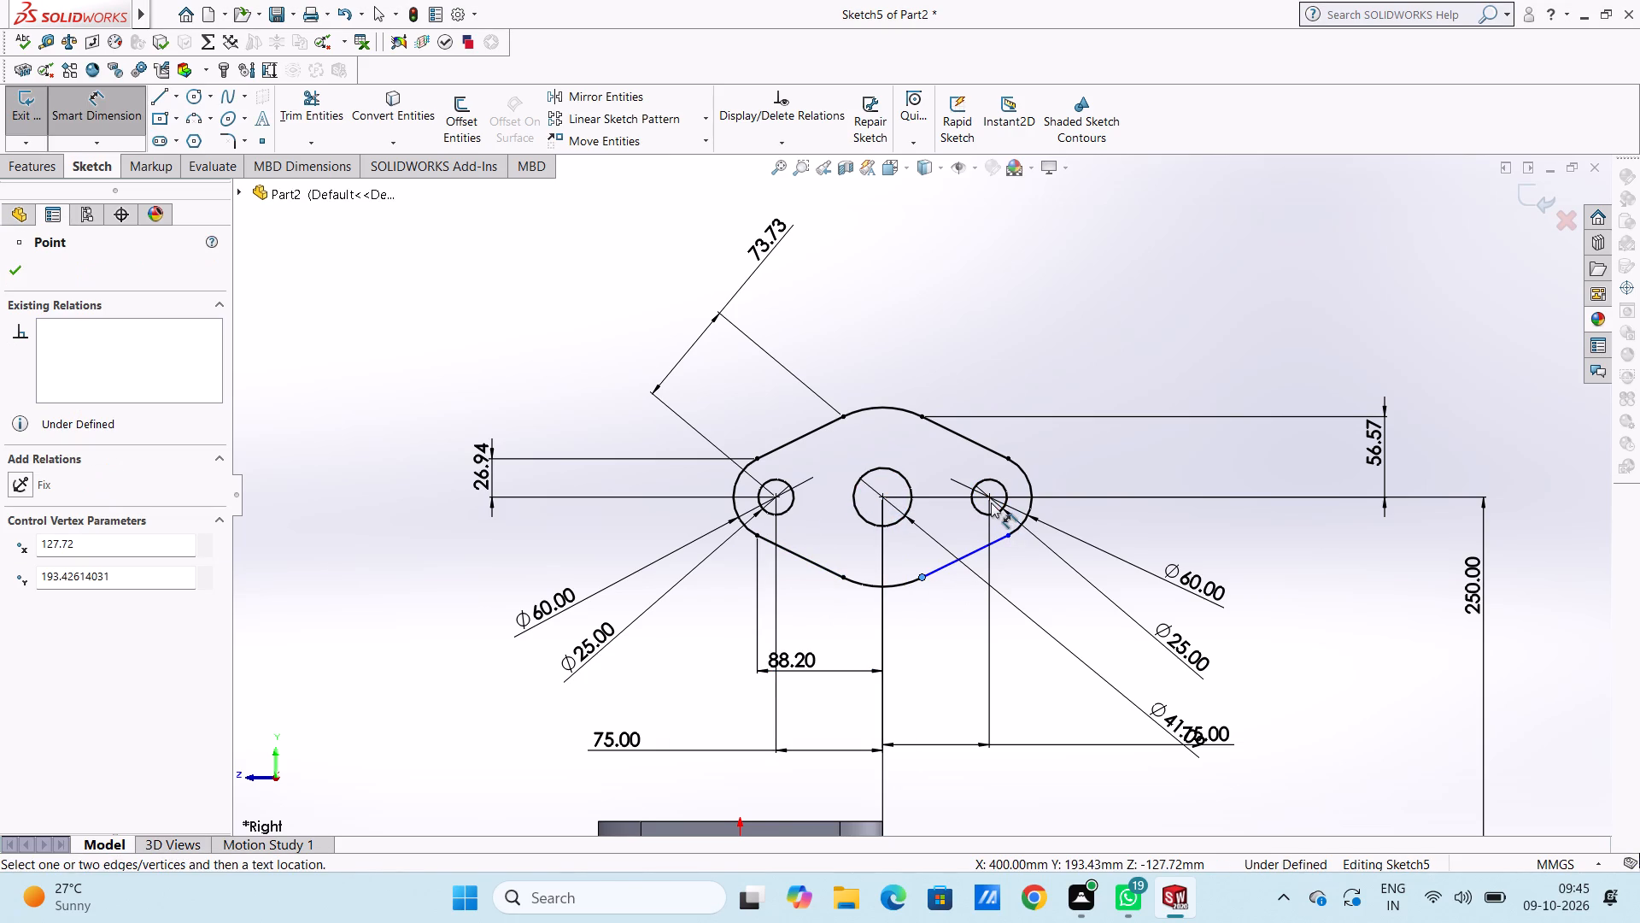
pyautogui.click(991, 503)
pyautogui.click(987, 501)
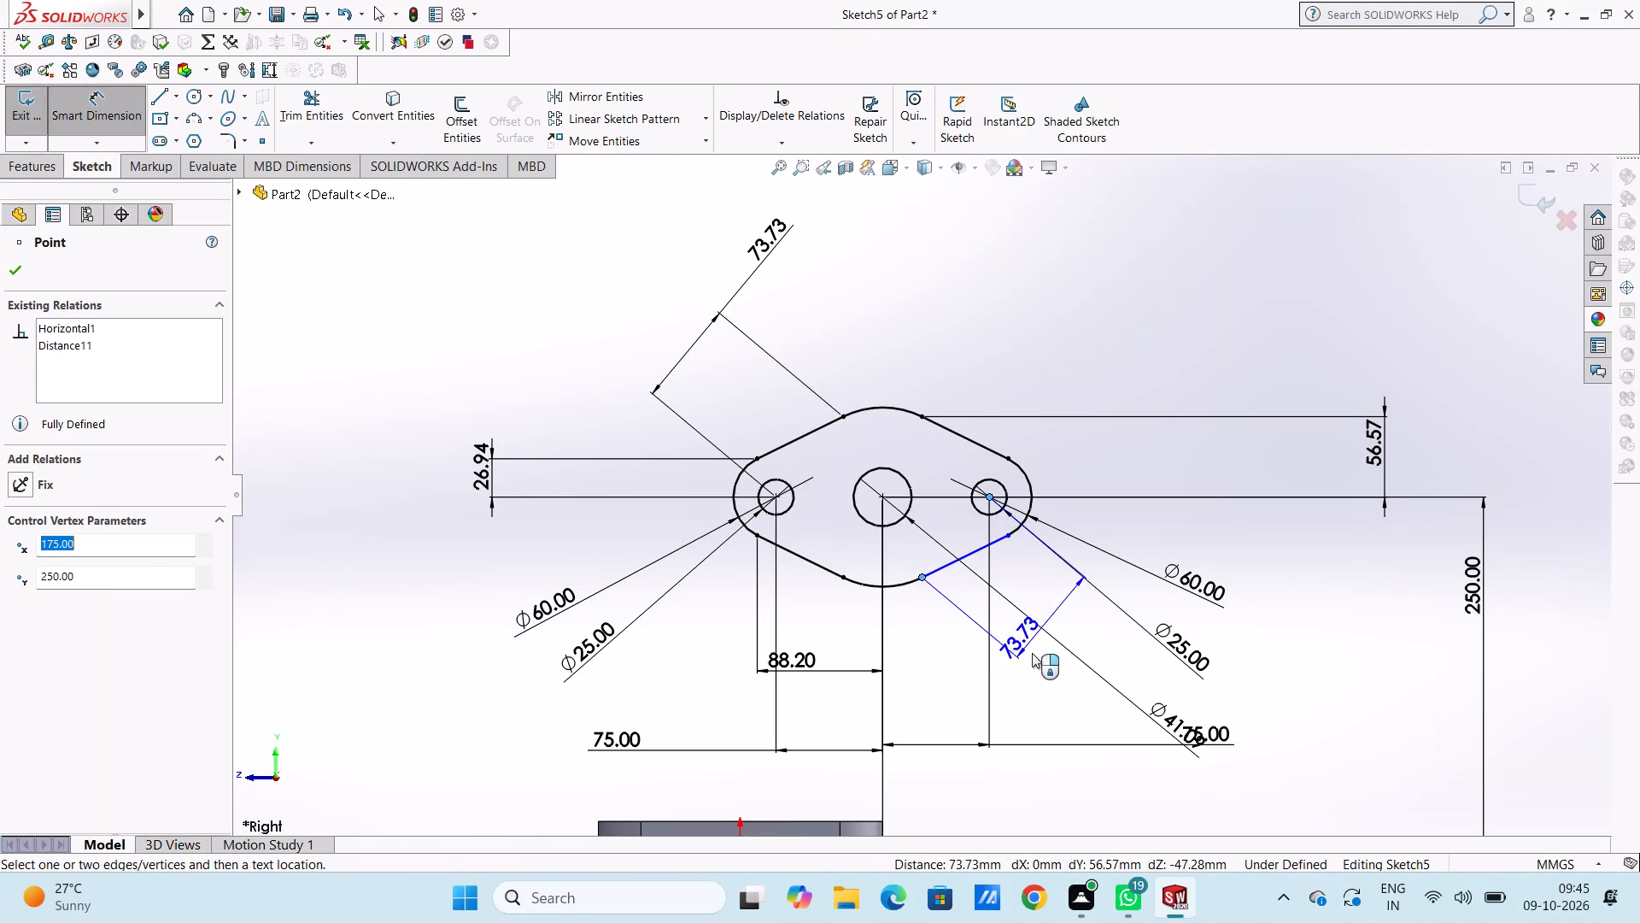
pyautogui.click(954, 686)
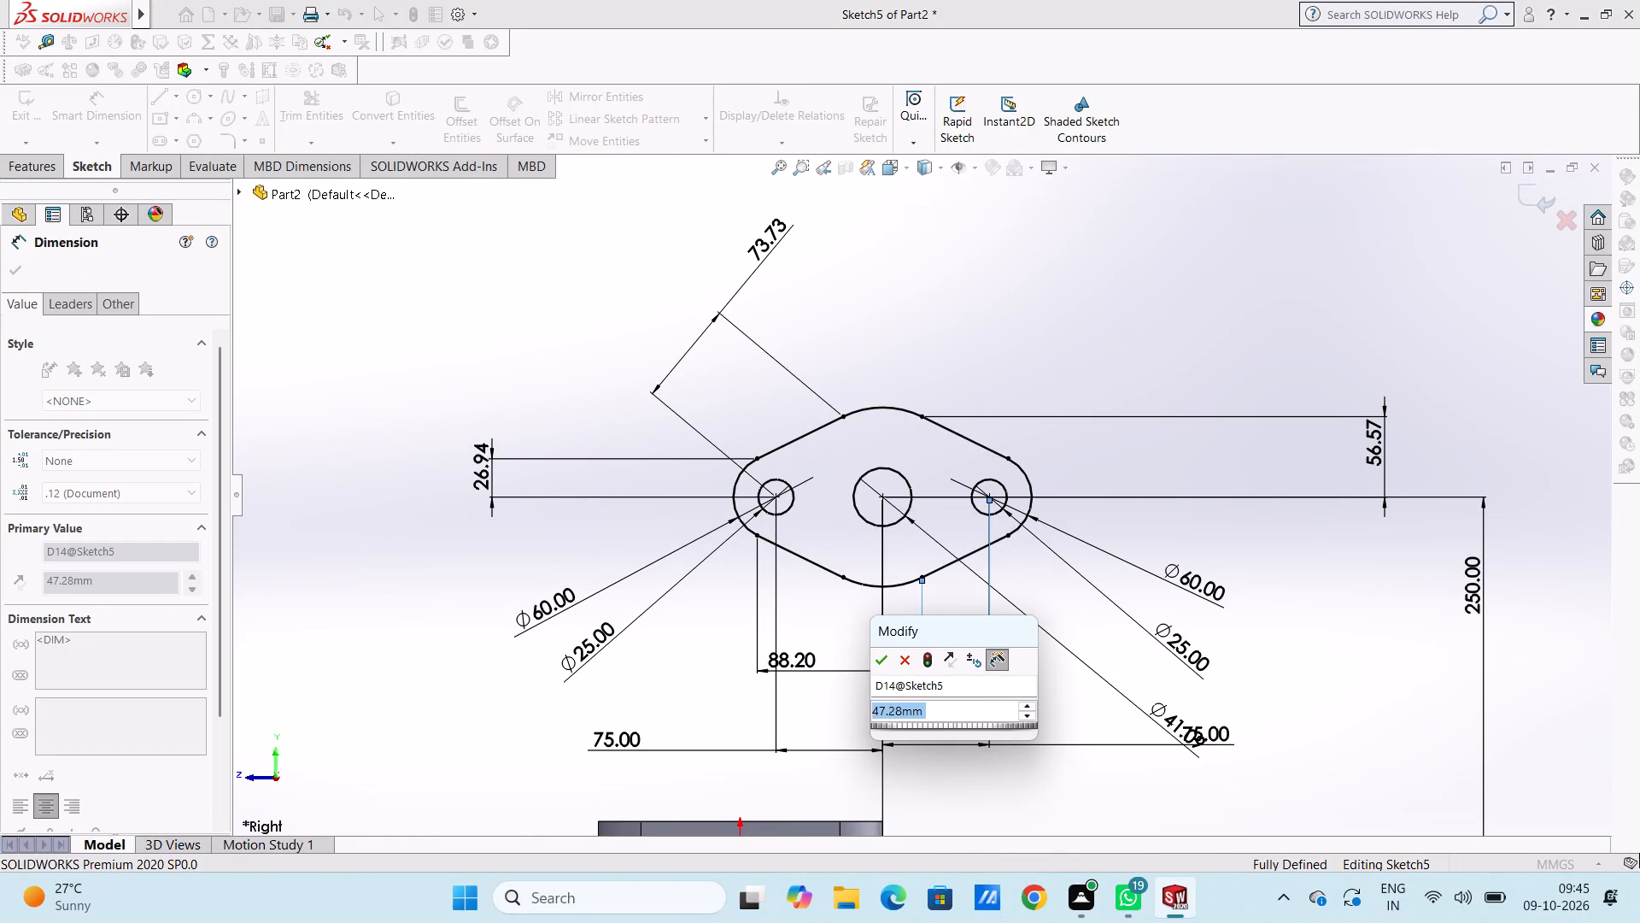
pyautogui.click(874, 656)
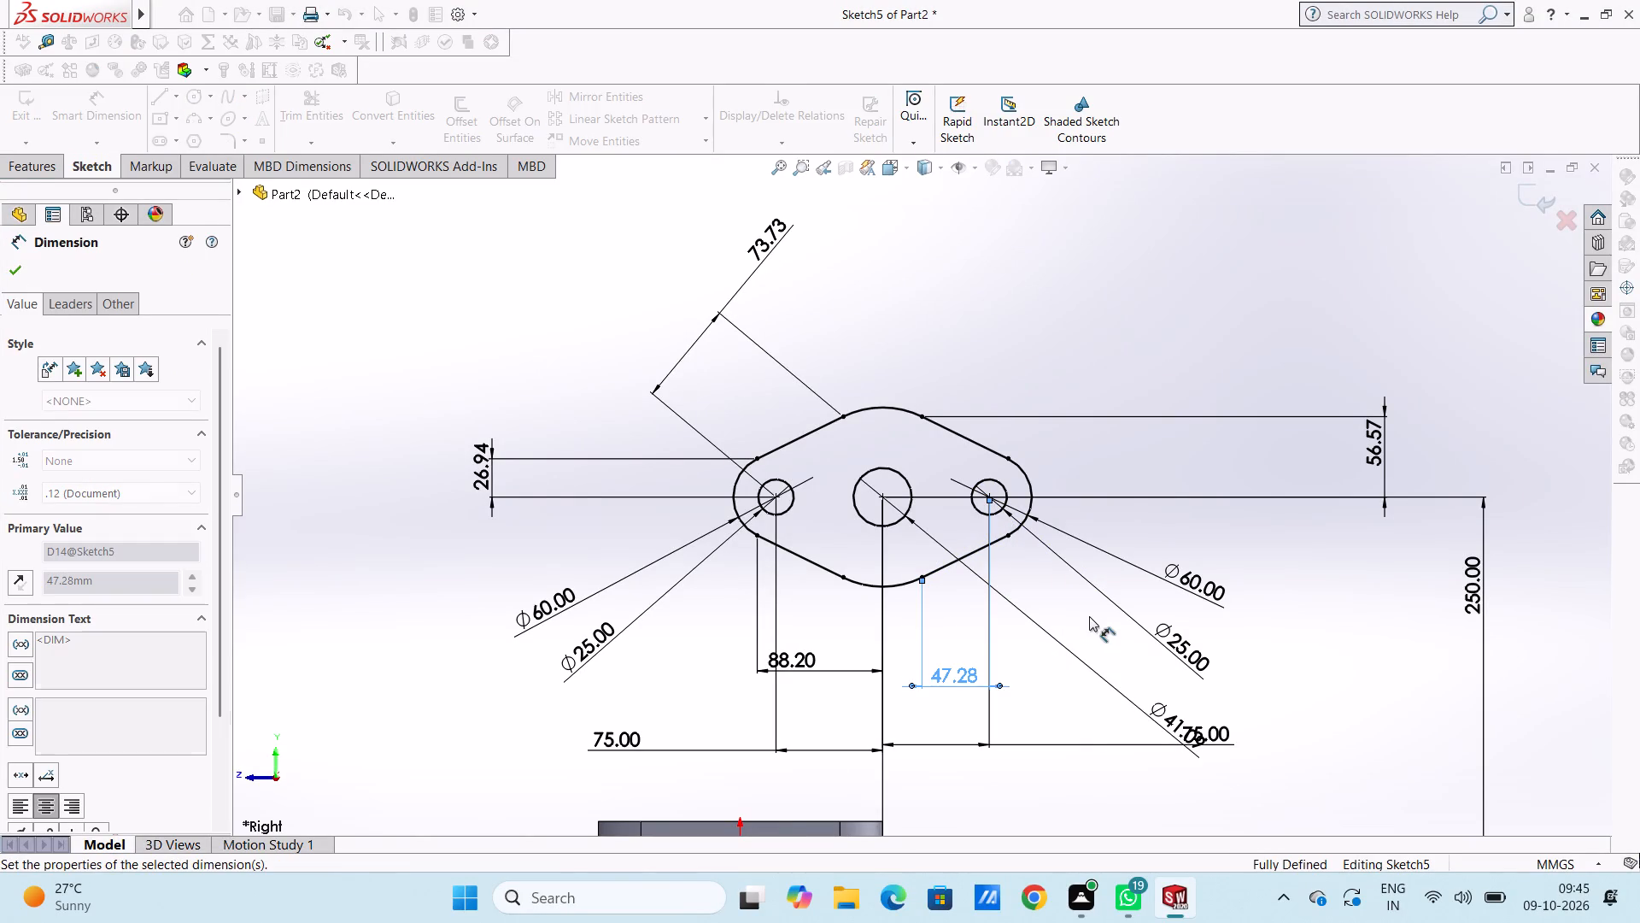
pyautogui.click(1086, 626)
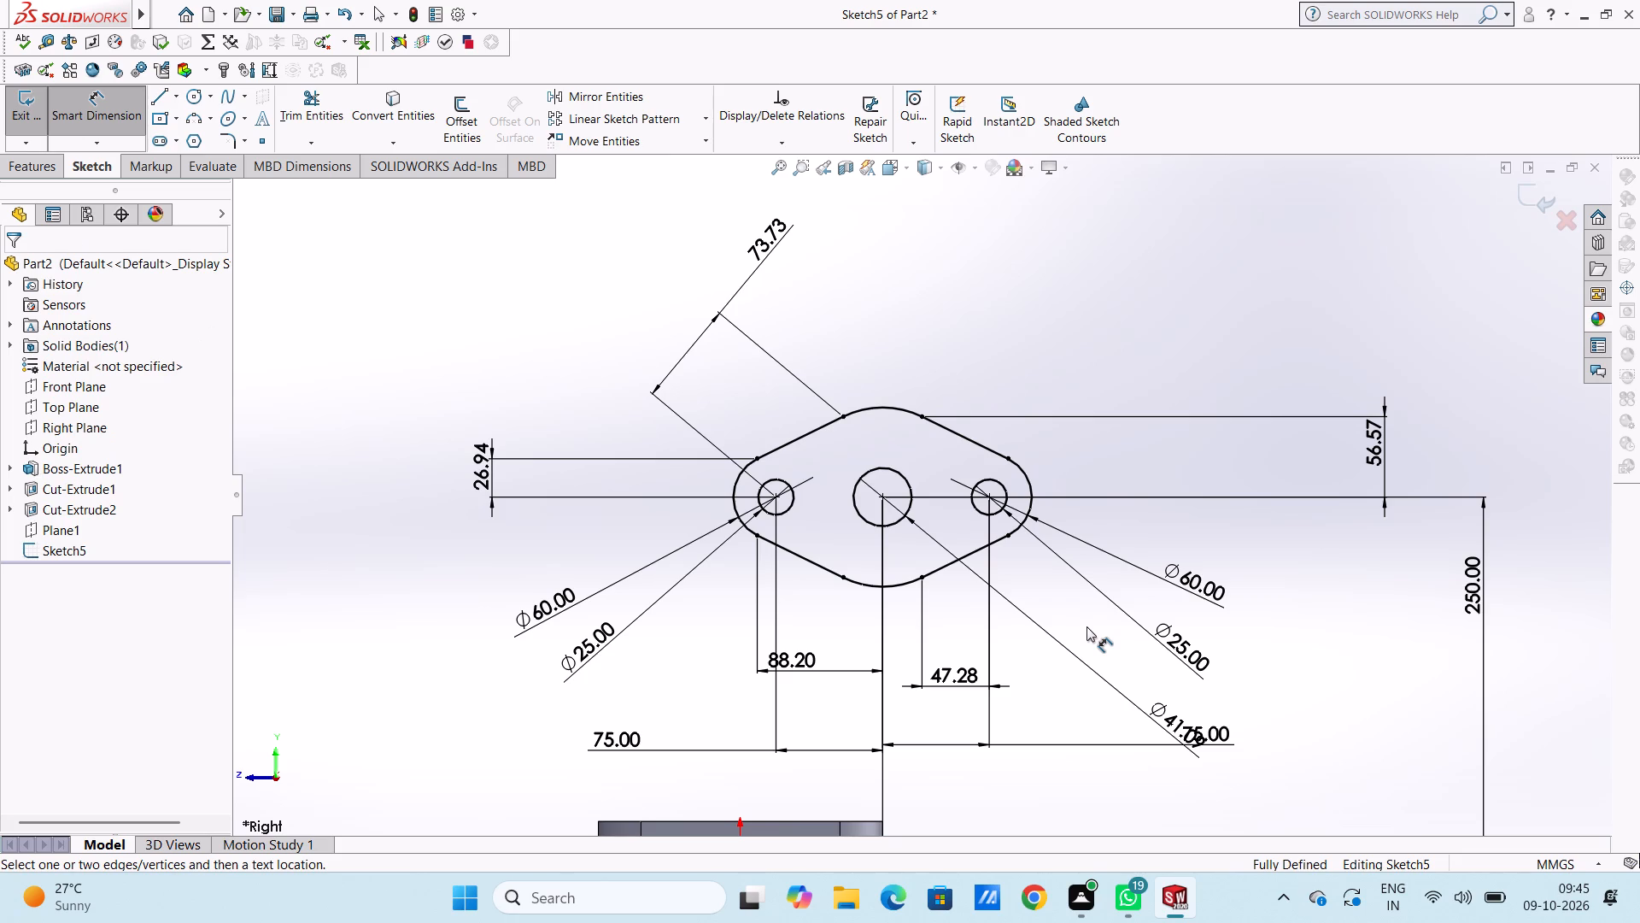
# Extrude the flange sketch as a blind boss 25 mm deep from its sketch plane, with Merge result on.
pyautogui.scroll(1, 1085, 628)
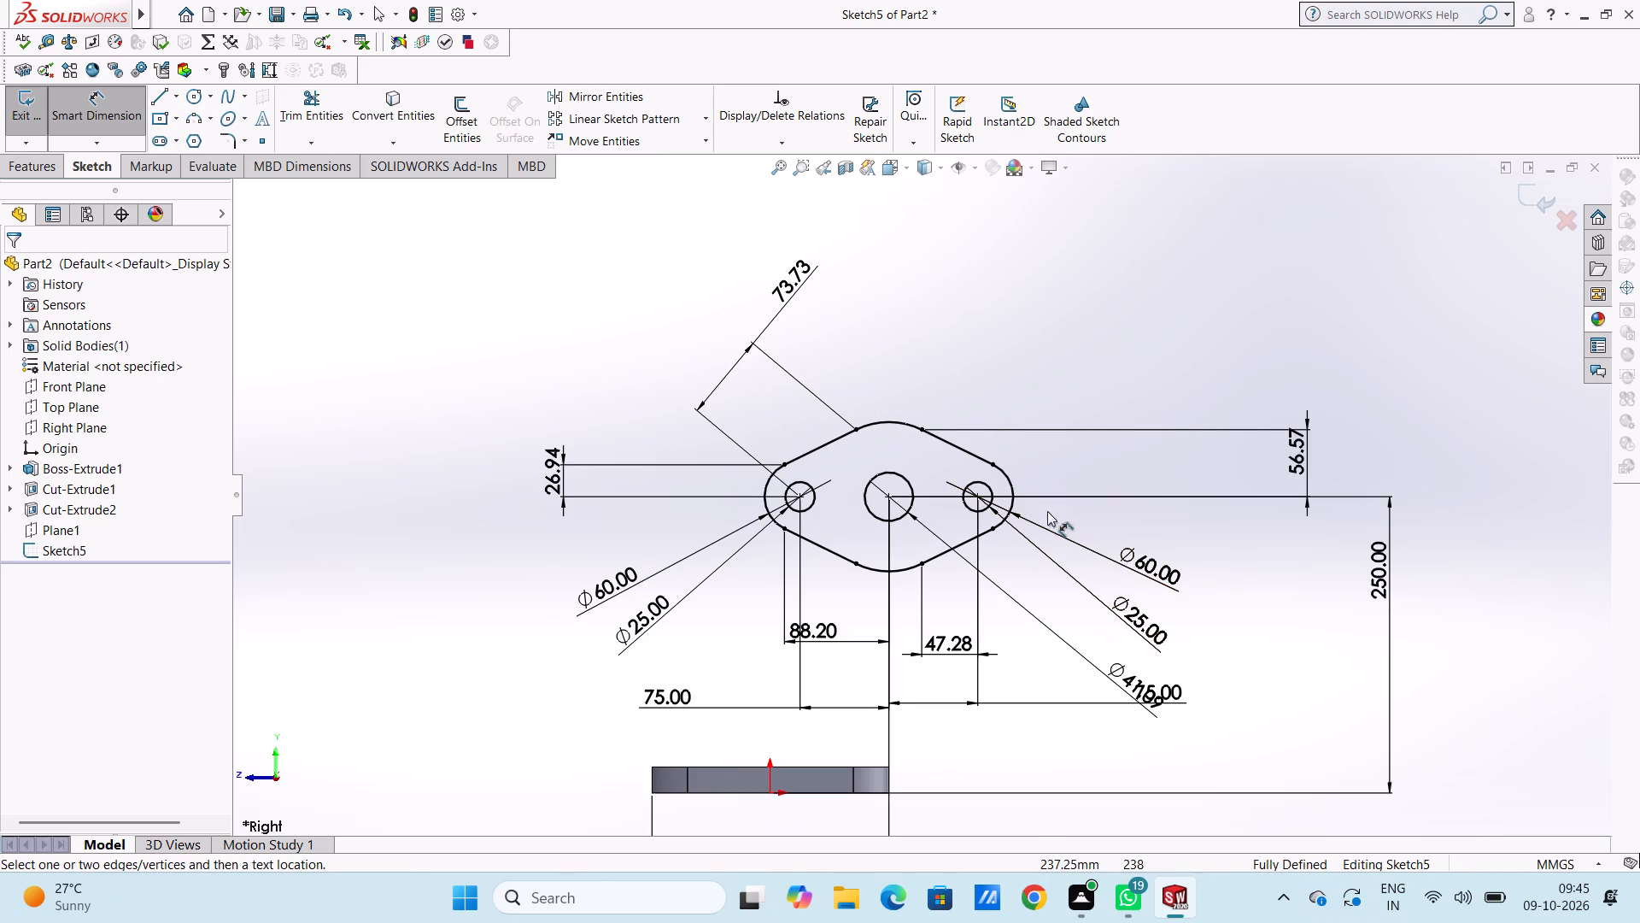
pyautogui.moveTo(1063, 357); pyautogui.dragTo(1137, 403, button='middle')
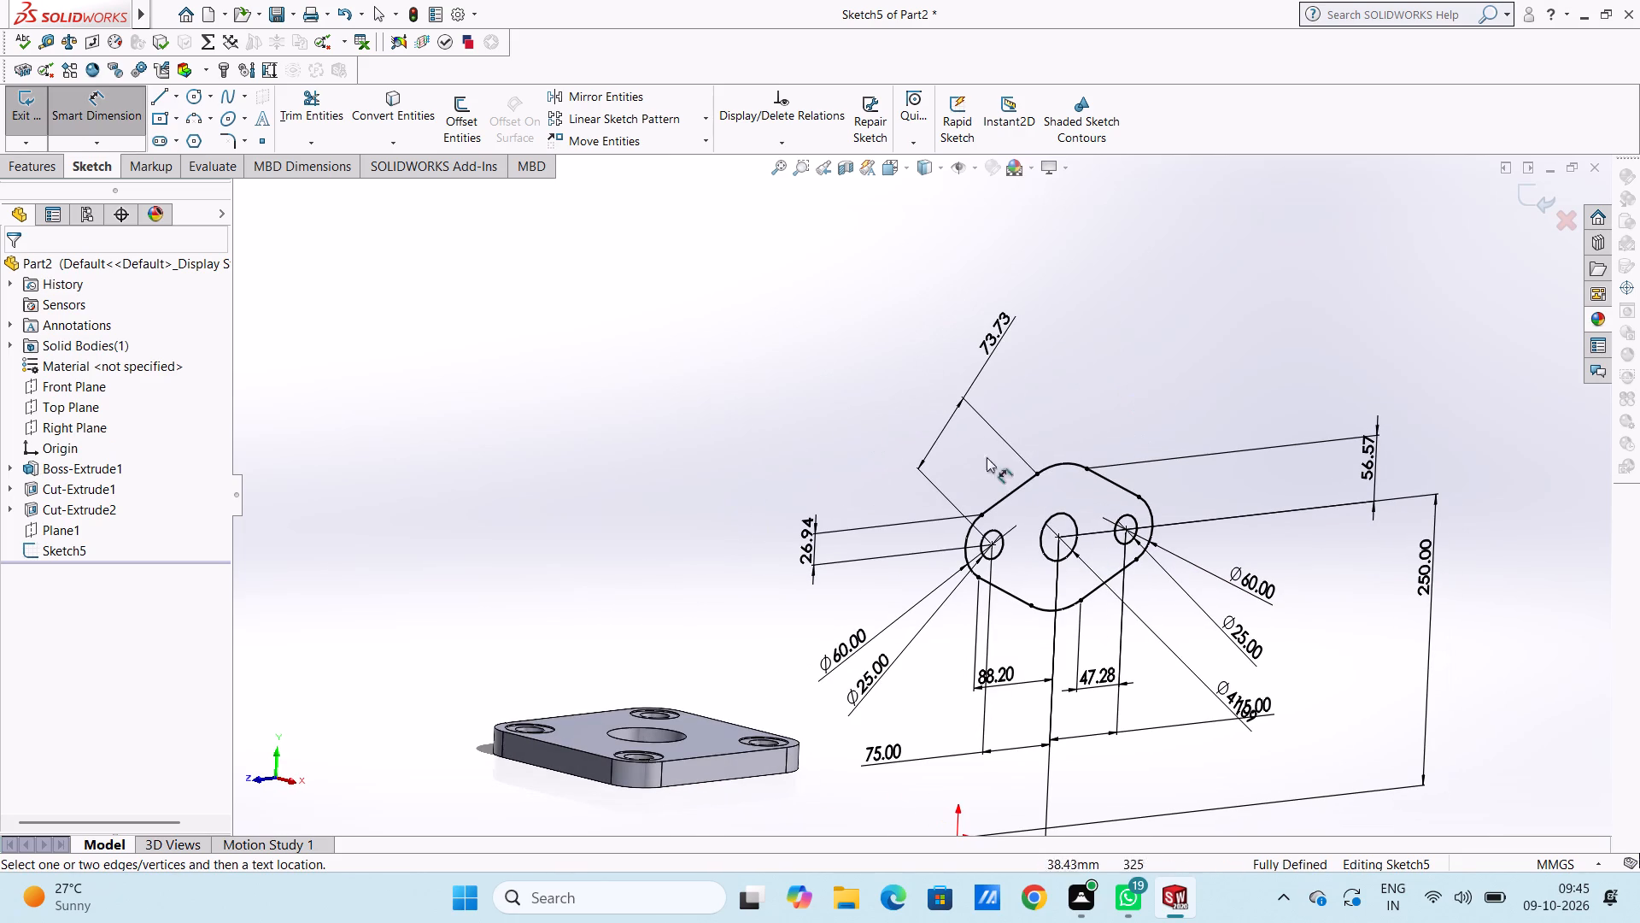
pyautogui.click(110, 121)
pyautogui.click(42, 168)
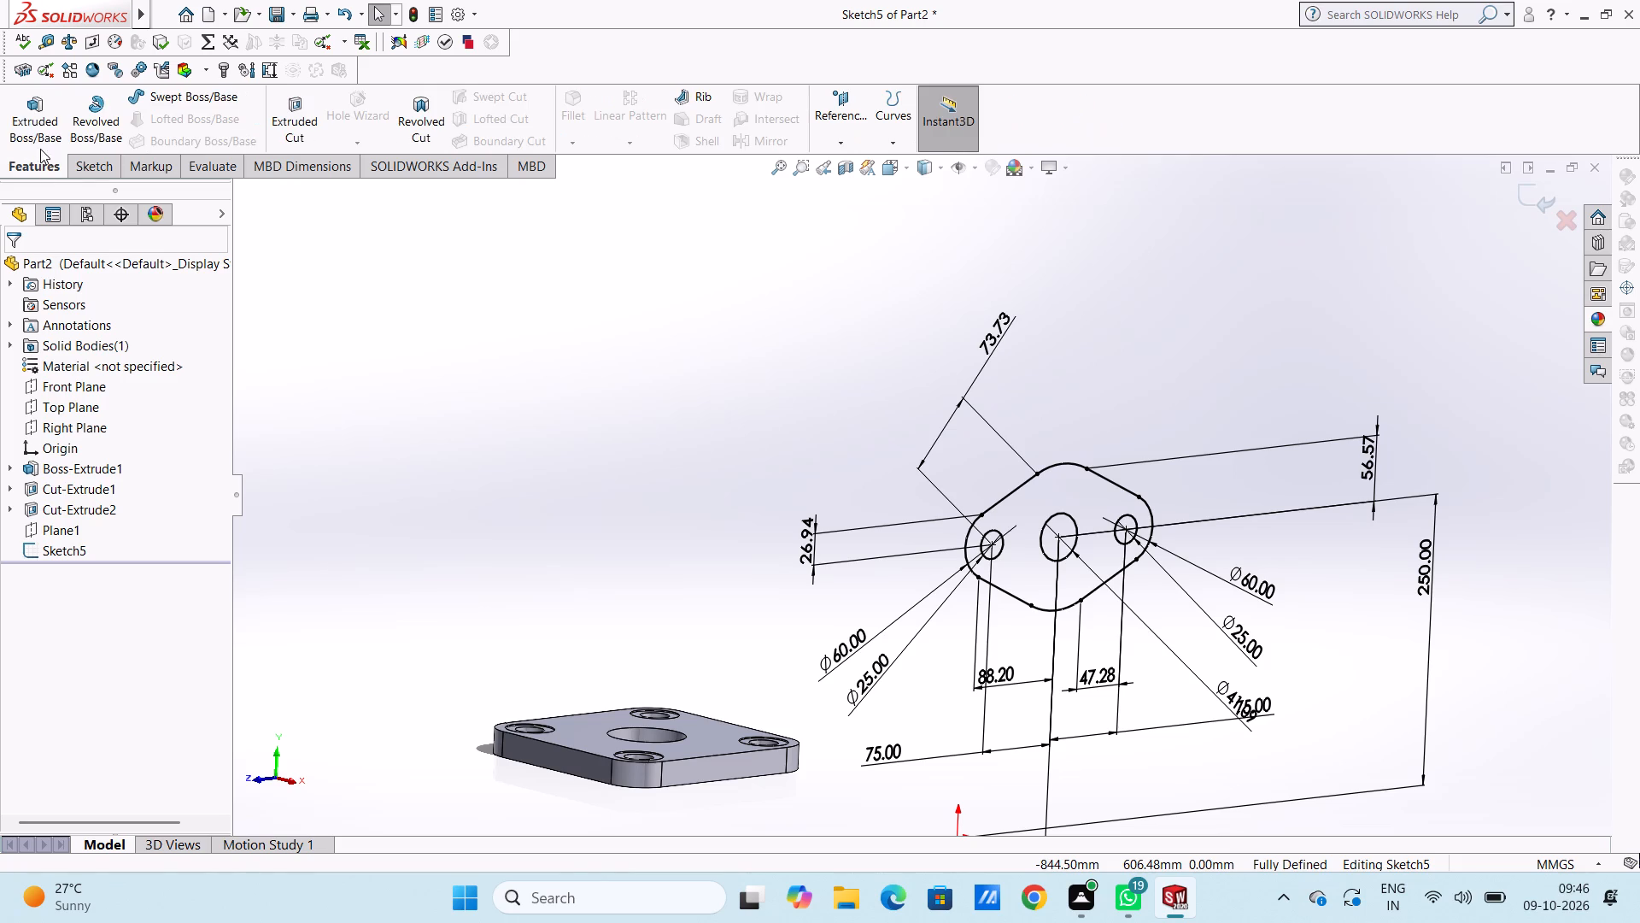
pyautogui.click(37, 125)
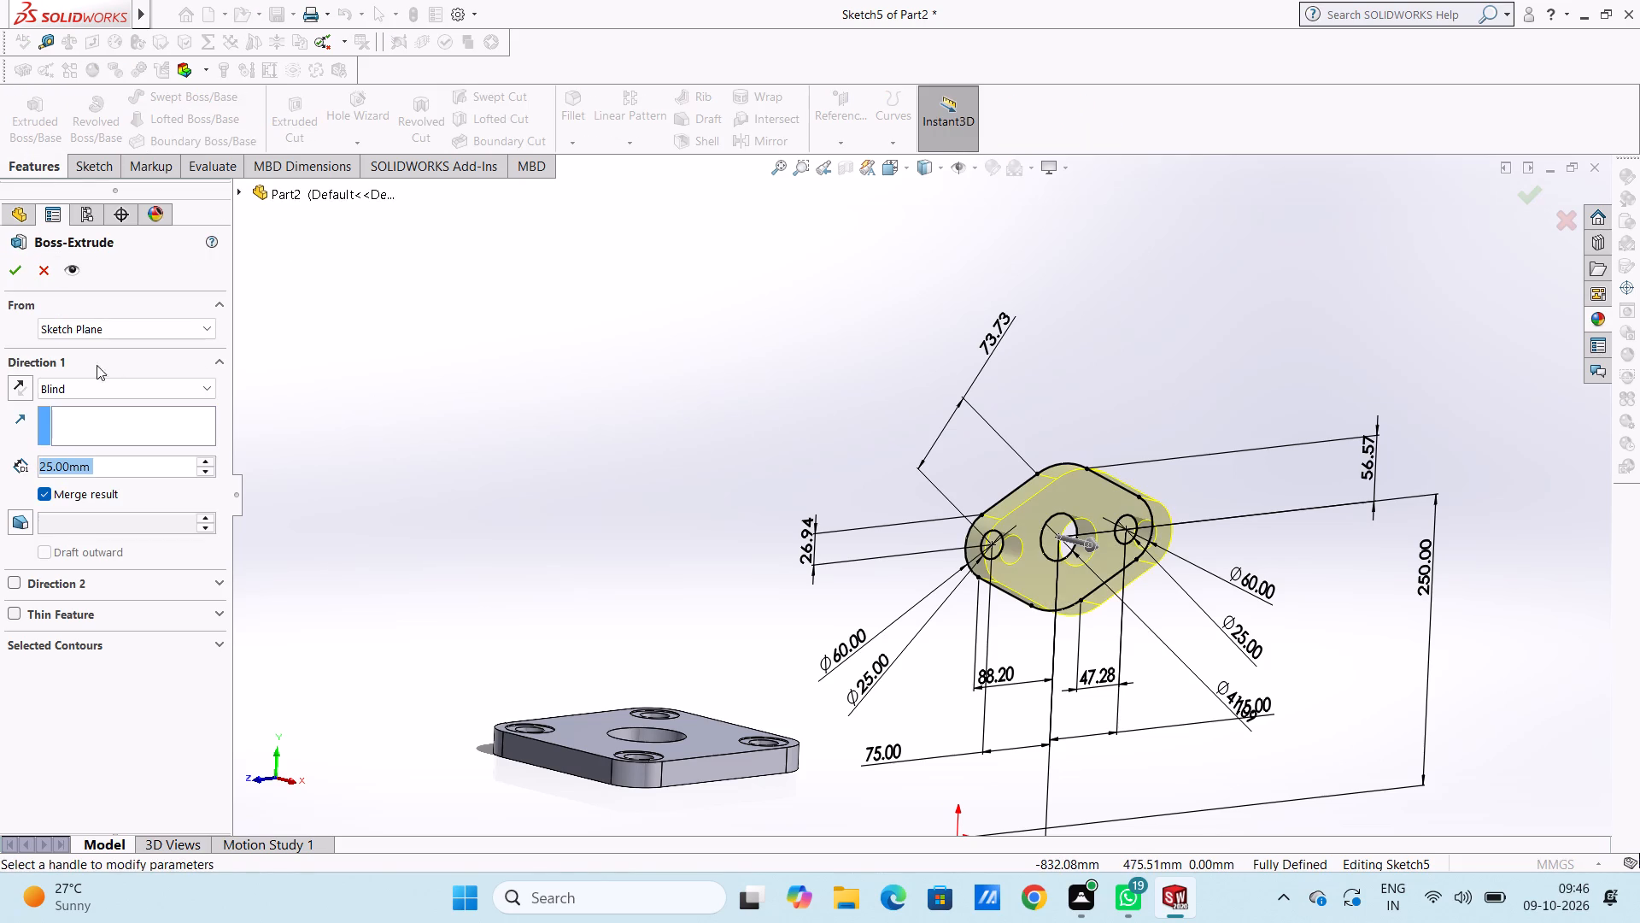
pyautogui.click(15, 272)
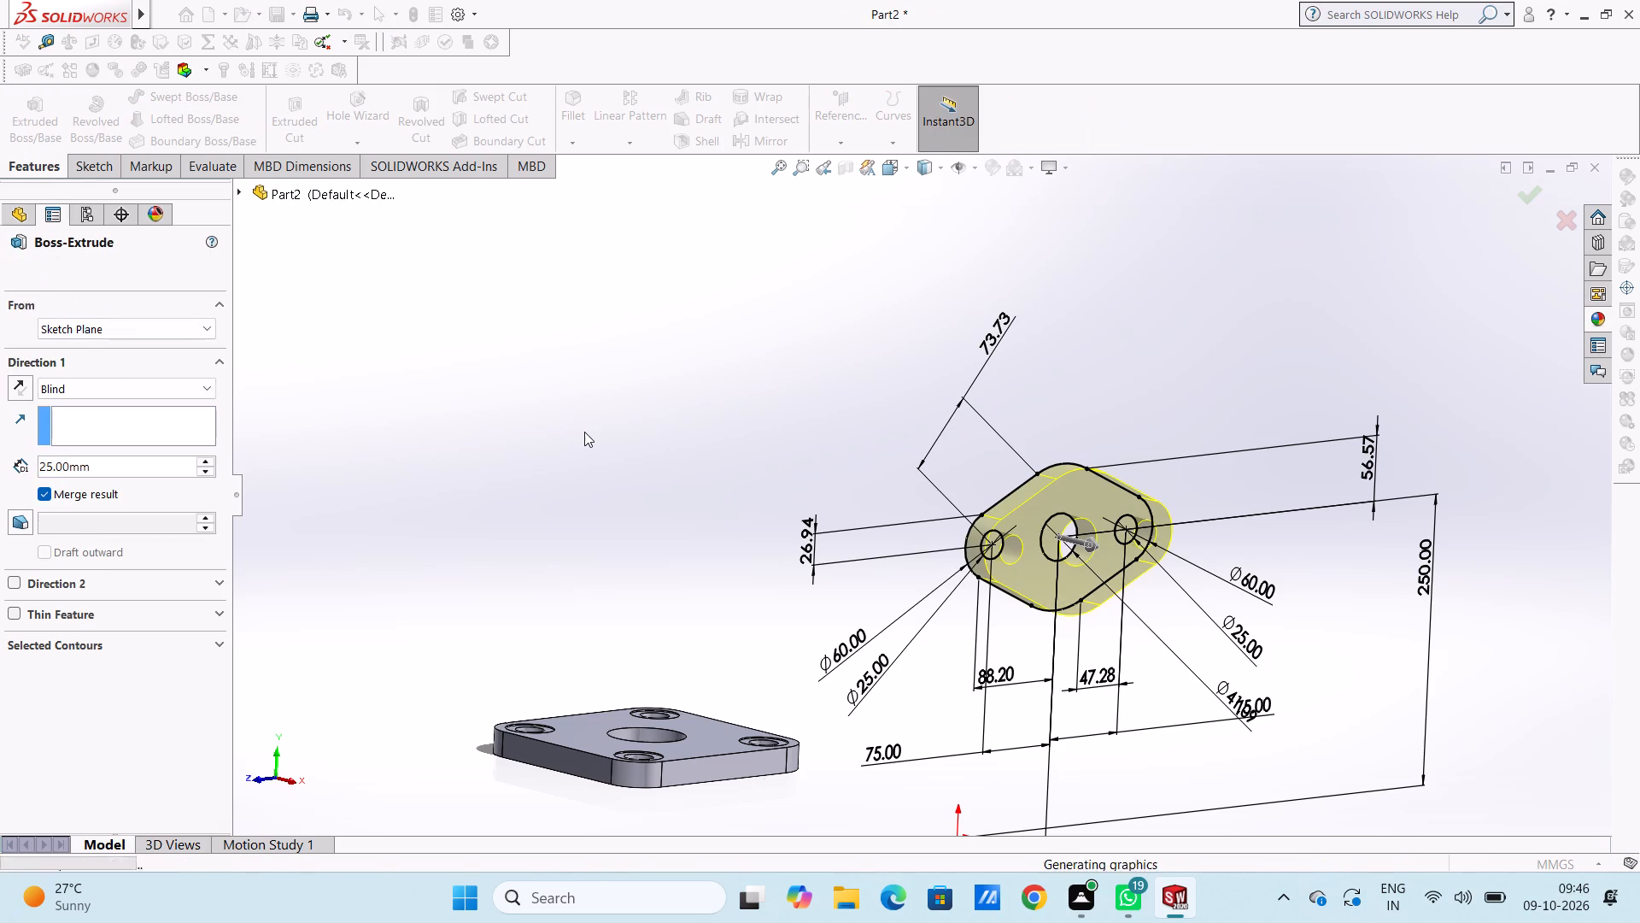
pyautogui.click(585, 432)
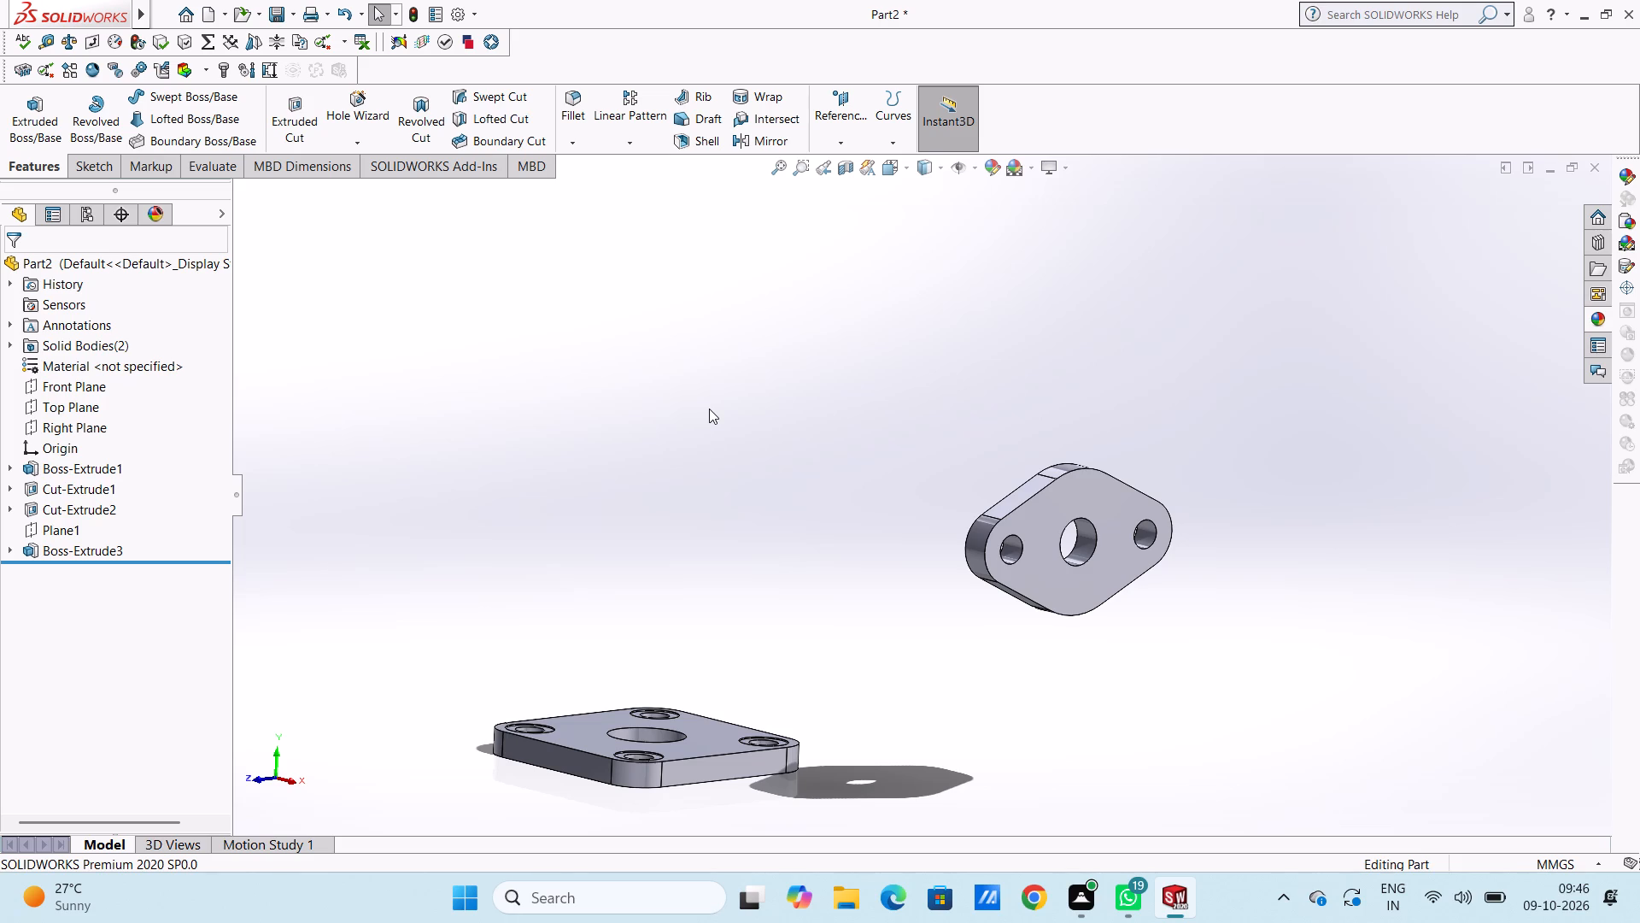
# Examine the square plate and the extruded flange from several angles to check their shapes and relative position.
pyautogui.moveTo(717, 409); pyautogui.dragTo(764, 439, button='middle')
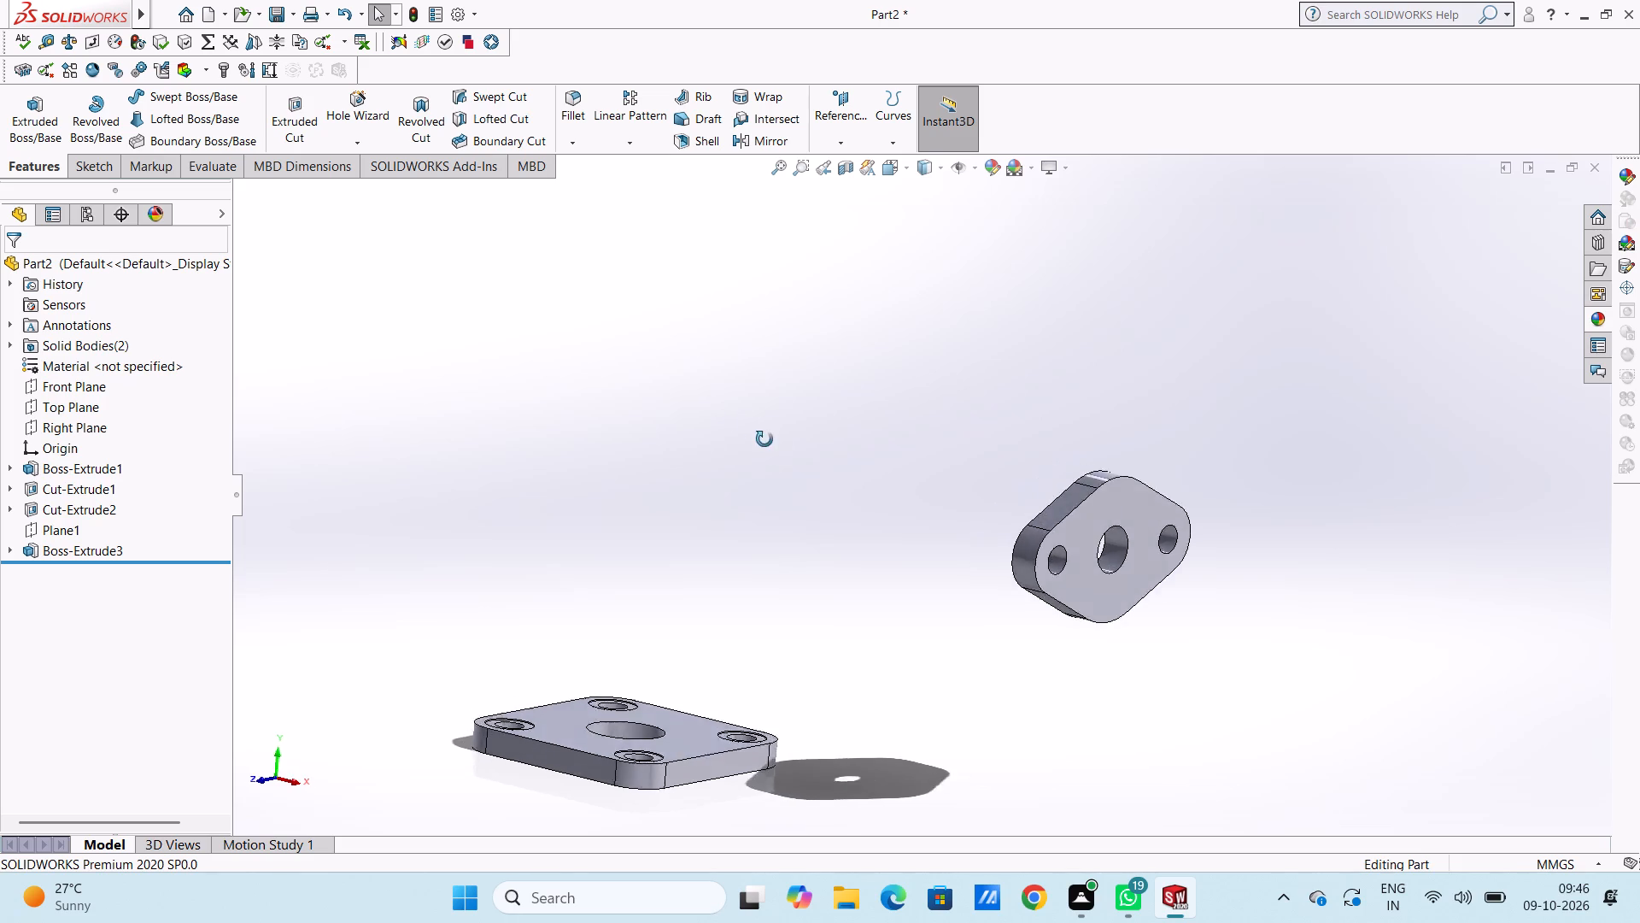
pyautogui.moveTo(764, 439); pyautogui.dragTo(769, 420, button='middle')
pyautogui.moveTo(807, 414); pyautogui.dragTo(870, 520, button='middle')
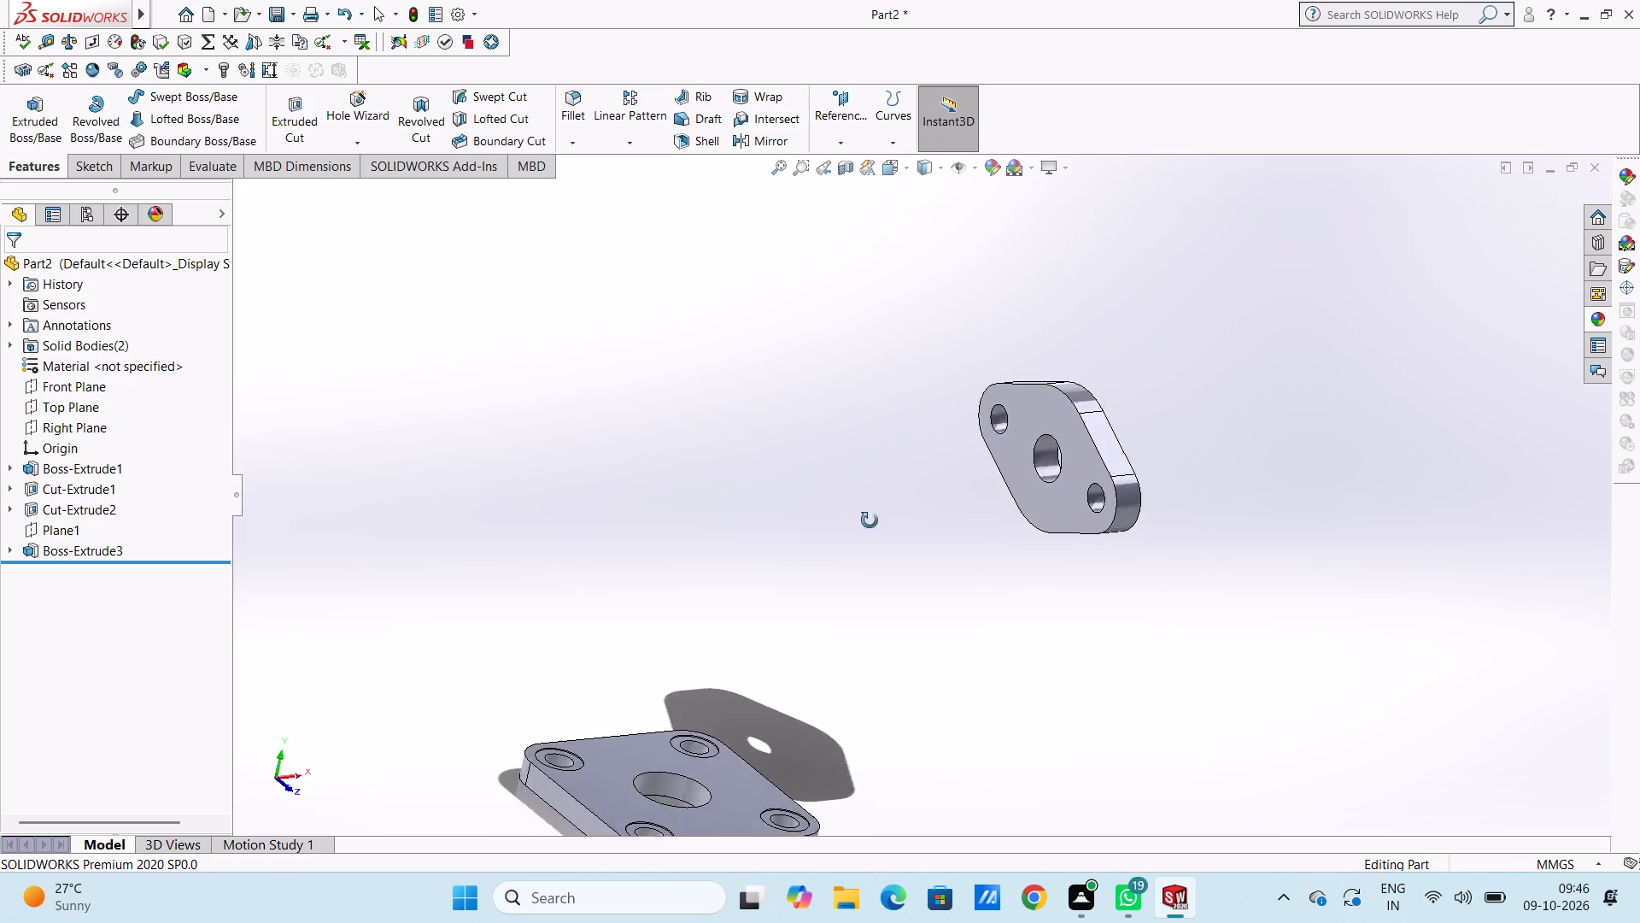
pyautogui.moveTo(870, 520); pyautogui.dragTo(844, 526, button='middle')
pyautogui.scroll(4, 860, 496)
pyautogui.moveTo(858, 518); pyautogui.dragTo(952, 686, button='middle')
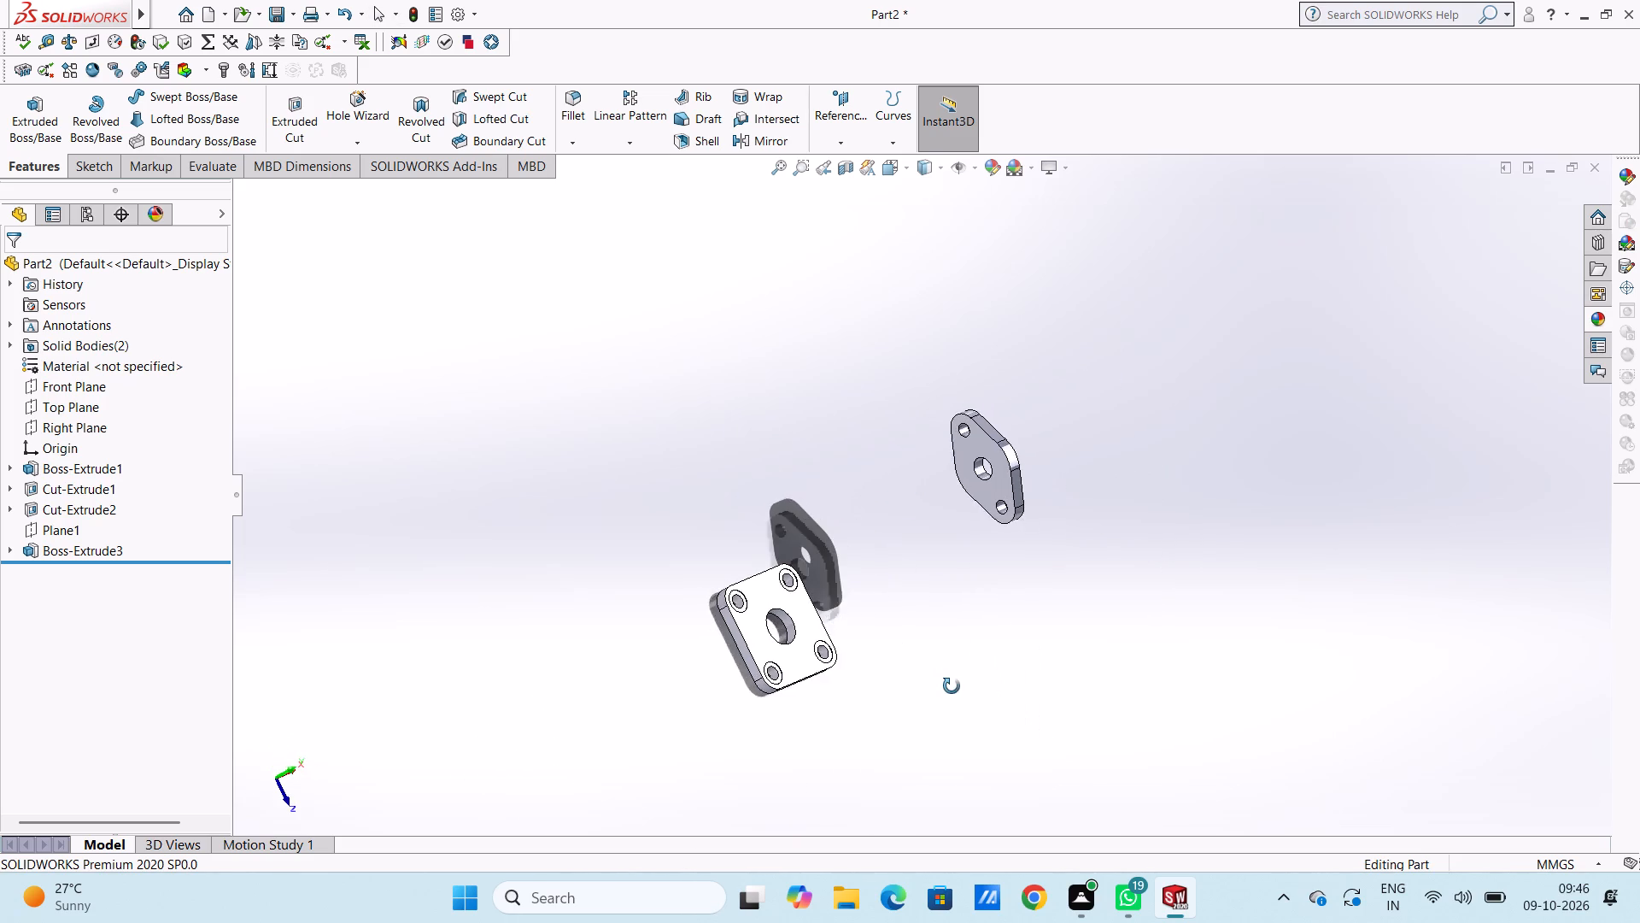
pyautogui.moveTo(952, 686); pyautogui.dragTo(863, 584, button='middle')
pyautogui.moveTo(864, 583); pyautogui.dragTo(876, 582, button='middle')
pyautogui.moveTo(876, 582); pyautogui.dragTo(922, 602, button='middle')
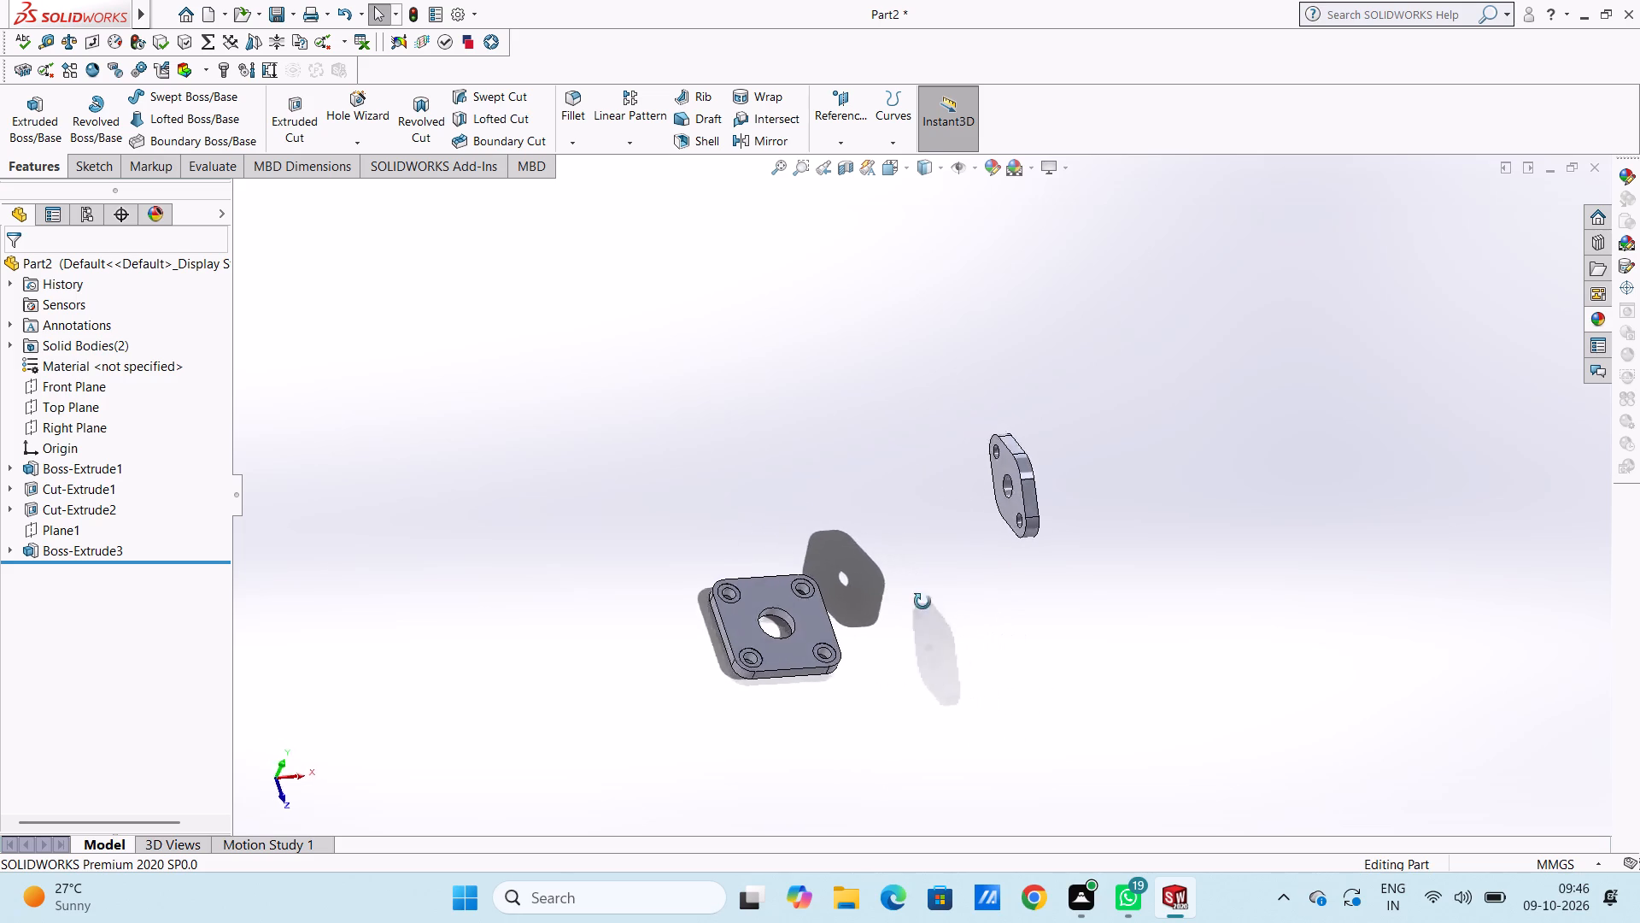
# Examine the extruded flange and the square plate from further angles, including the flange's front face and holes.
pyautogui.moveTo(922, 602); pyautogui.dragTo(811, 550, button='middle')
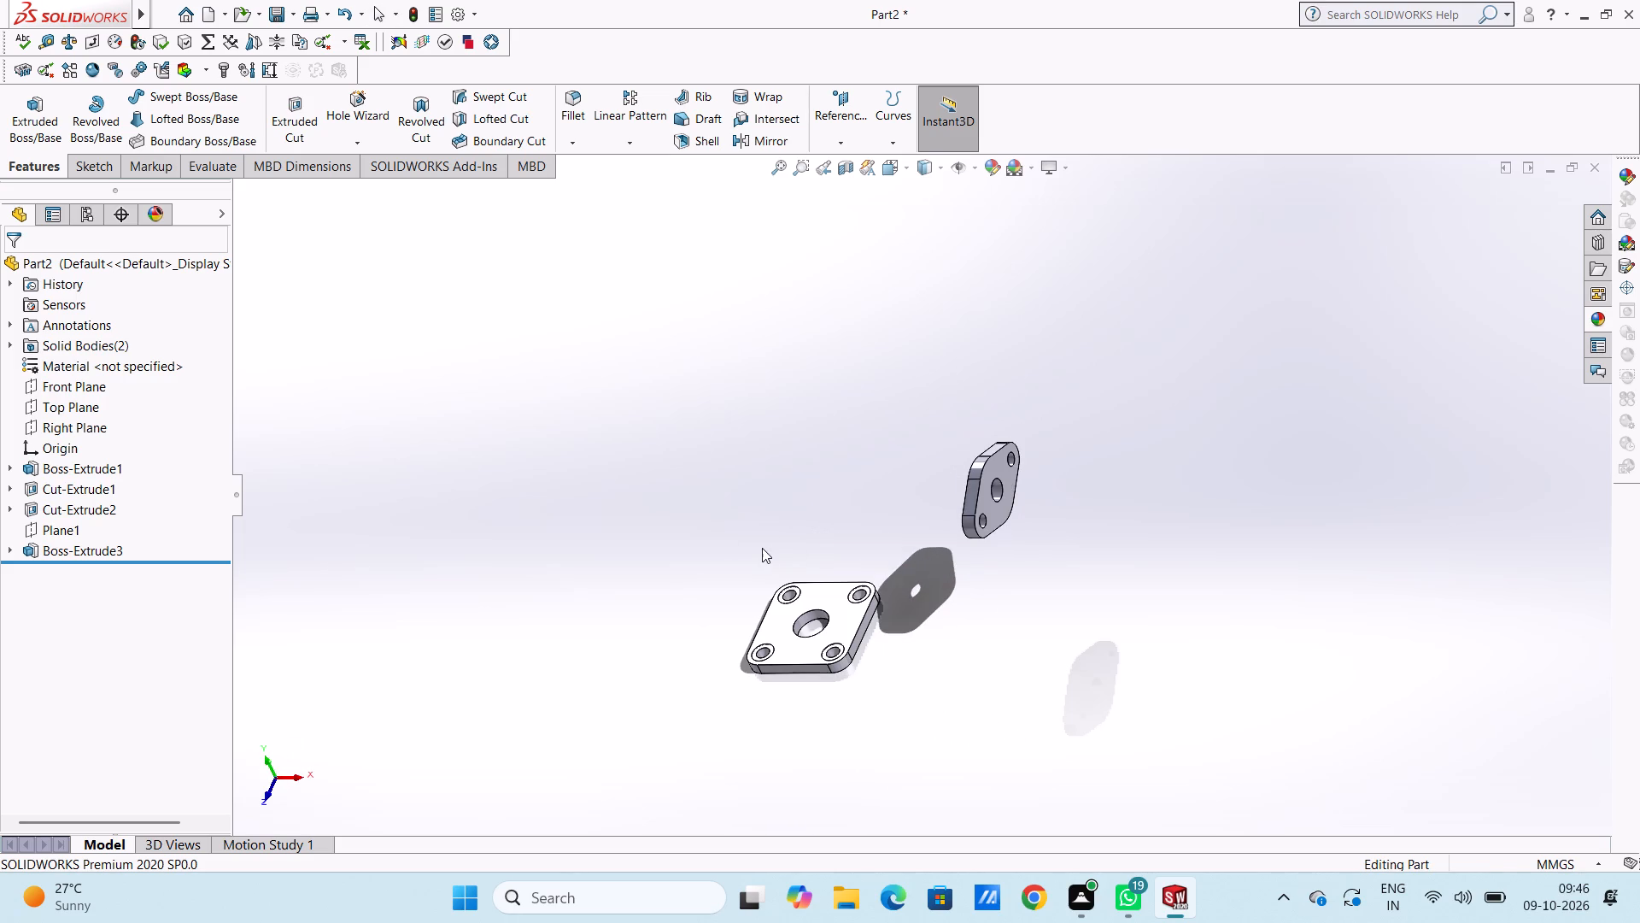
pyautogui.moveTo(987, 621); pyautogui.dragTo(977, 642, button='middle')
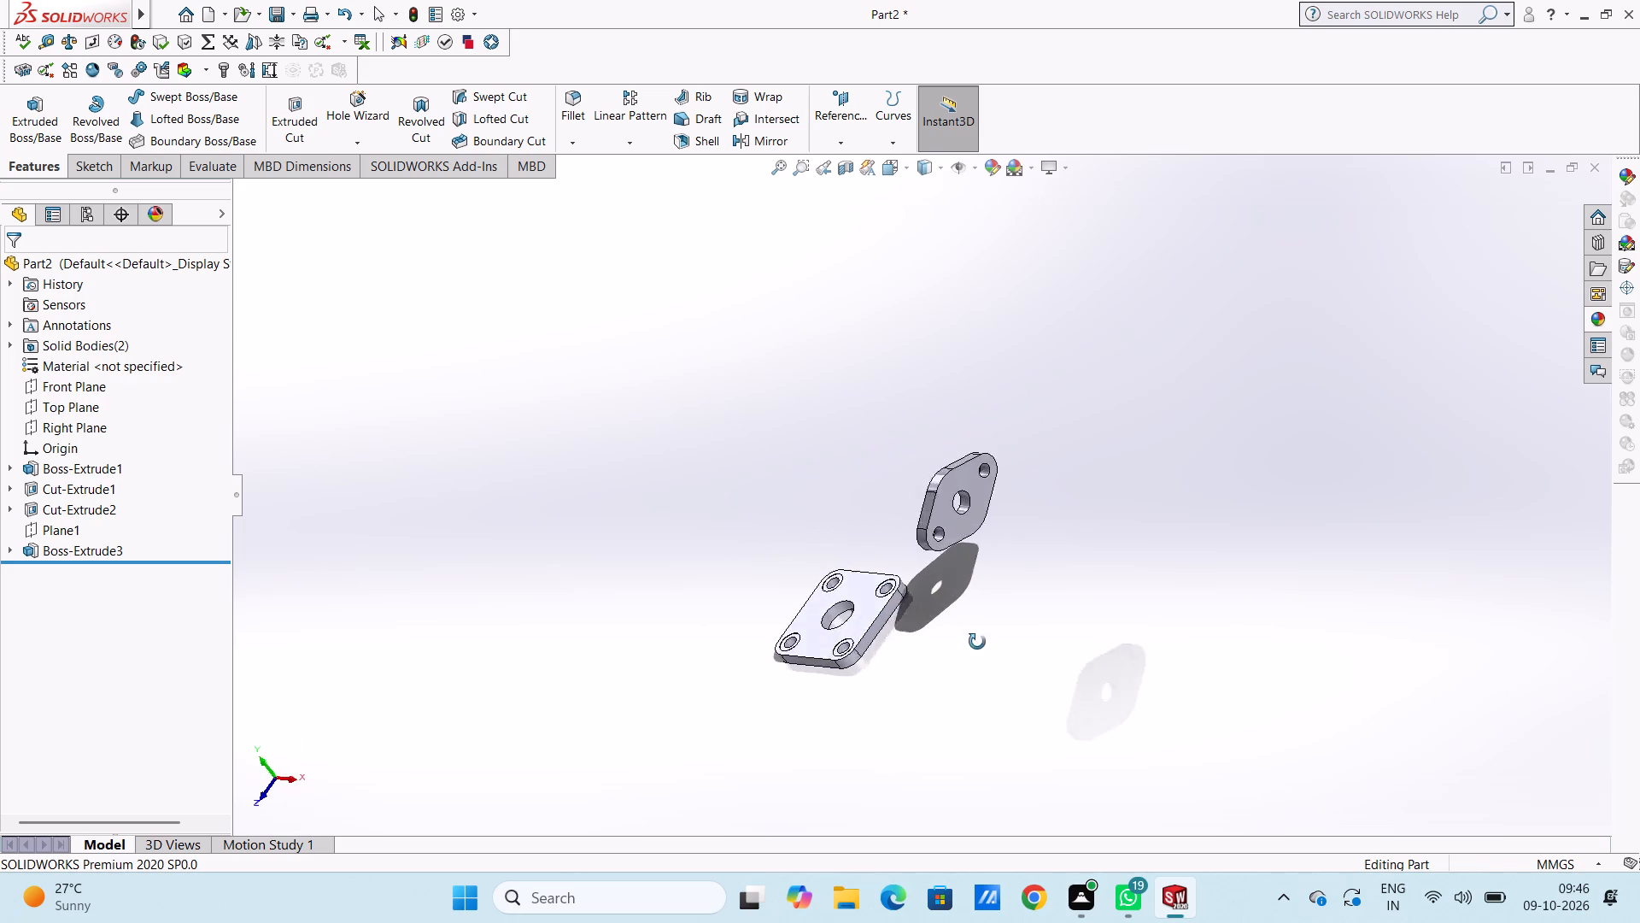
pyautogui.moveTo(977, 642); pyautogui.dragTo(1156, 618, button='middle')
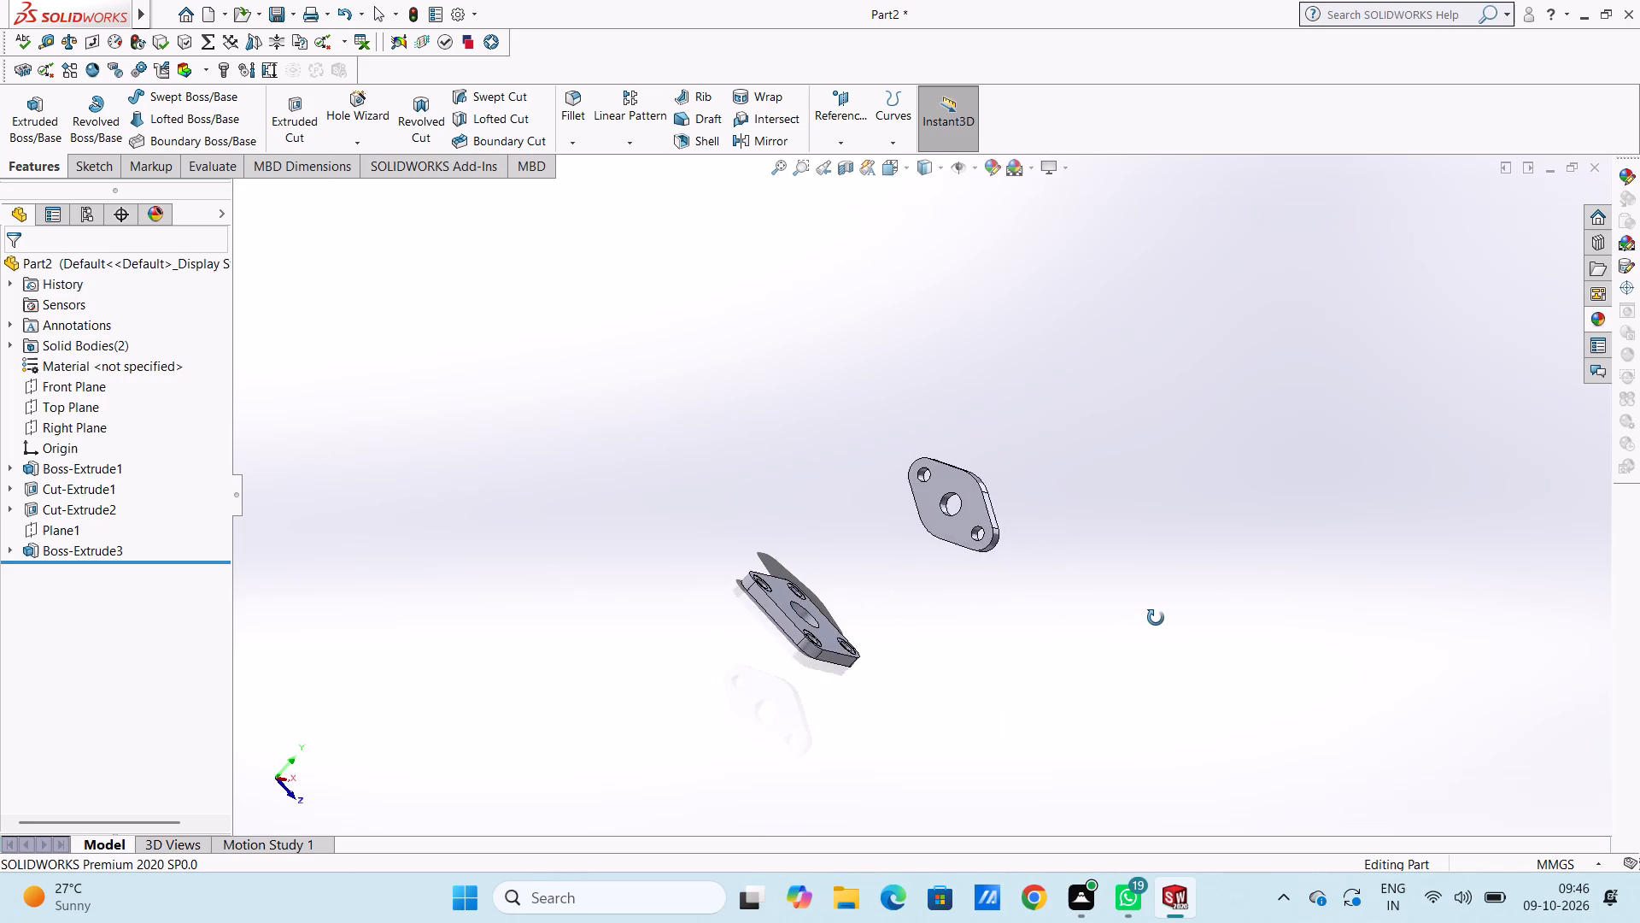
pyautogui.moveTo(1156, 618); pyautogui.dragTo(905, 472, button='middle')
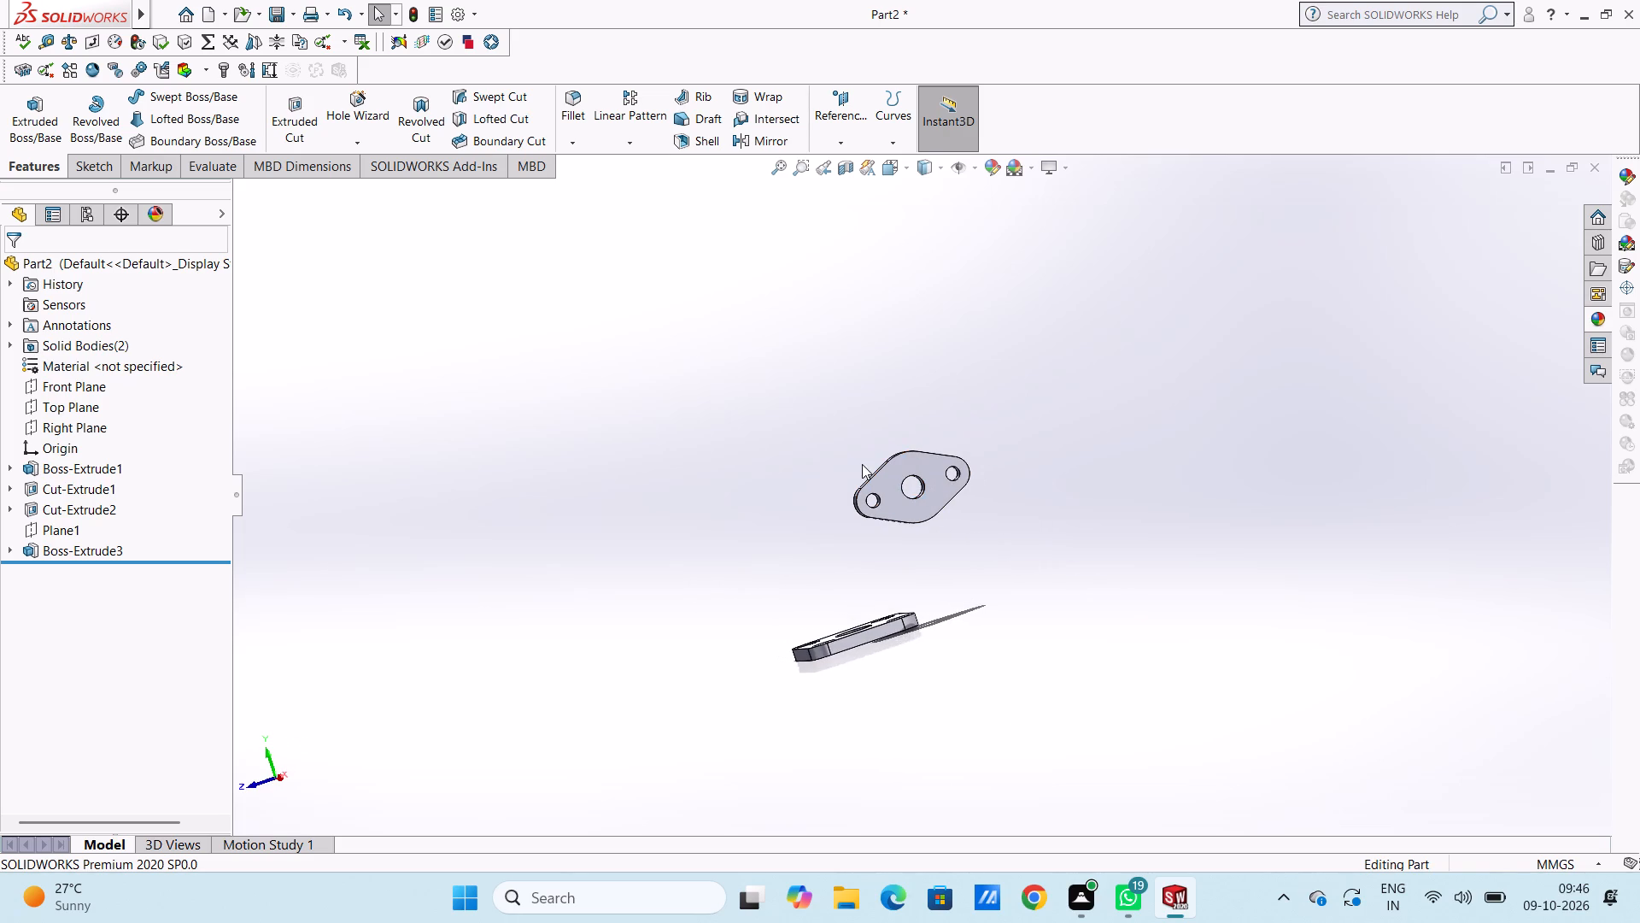
pyautogui.moveTo(755, 471); pyautogui.dragTo(827, 488, button='middle')
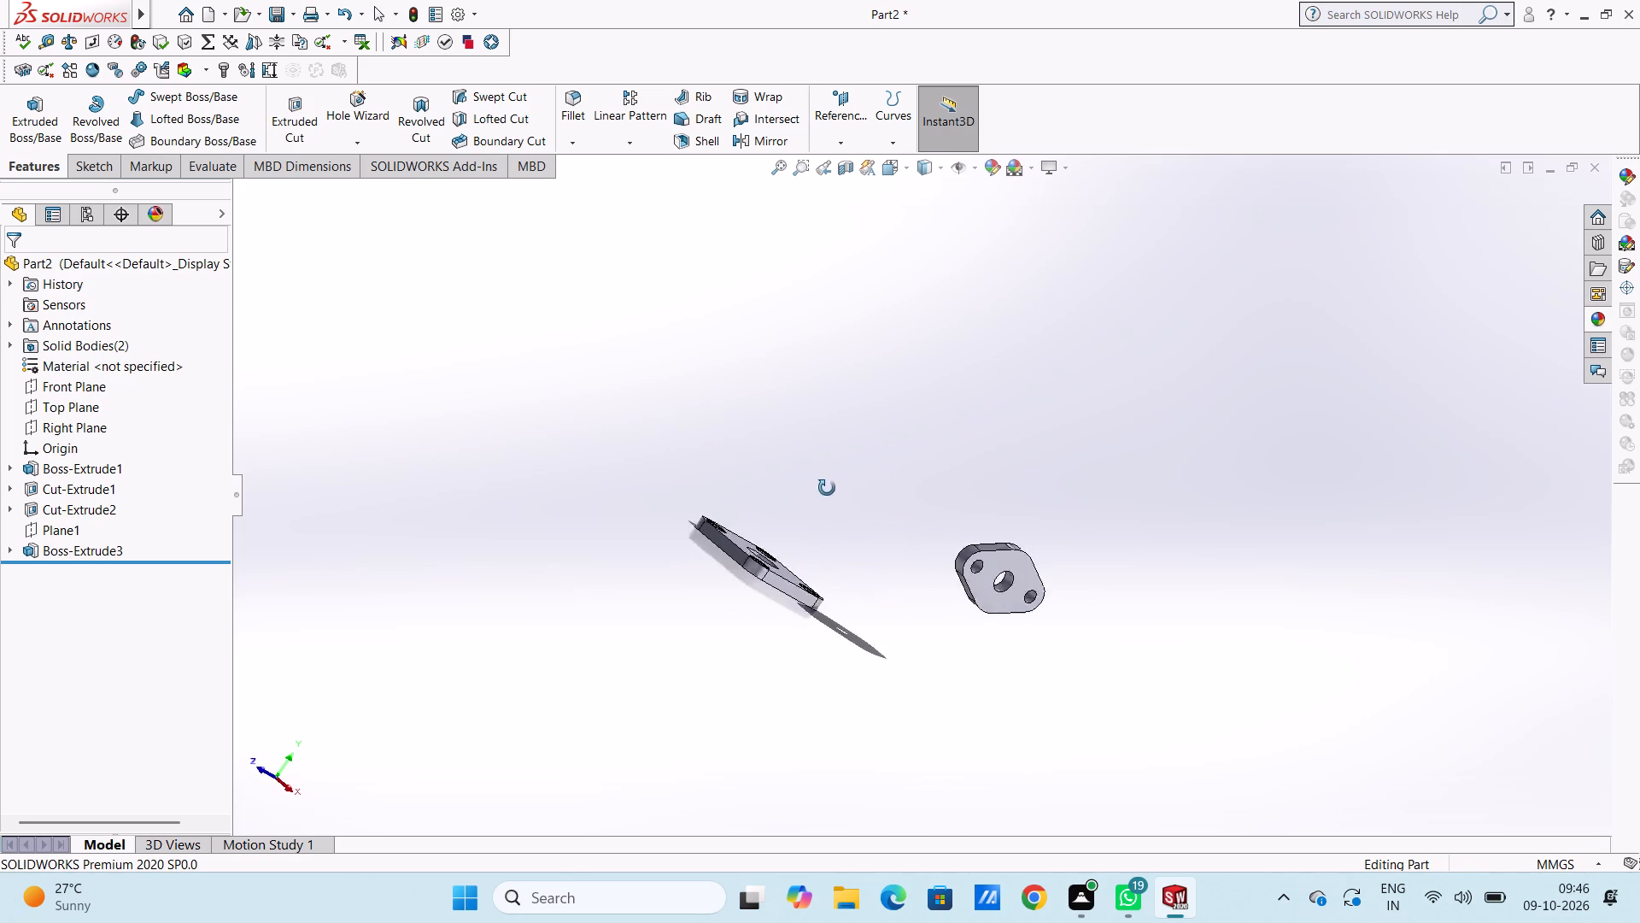
pyautogui.moveTo(827, 488); pyautogui.dragTo(751, 507, button='middle')
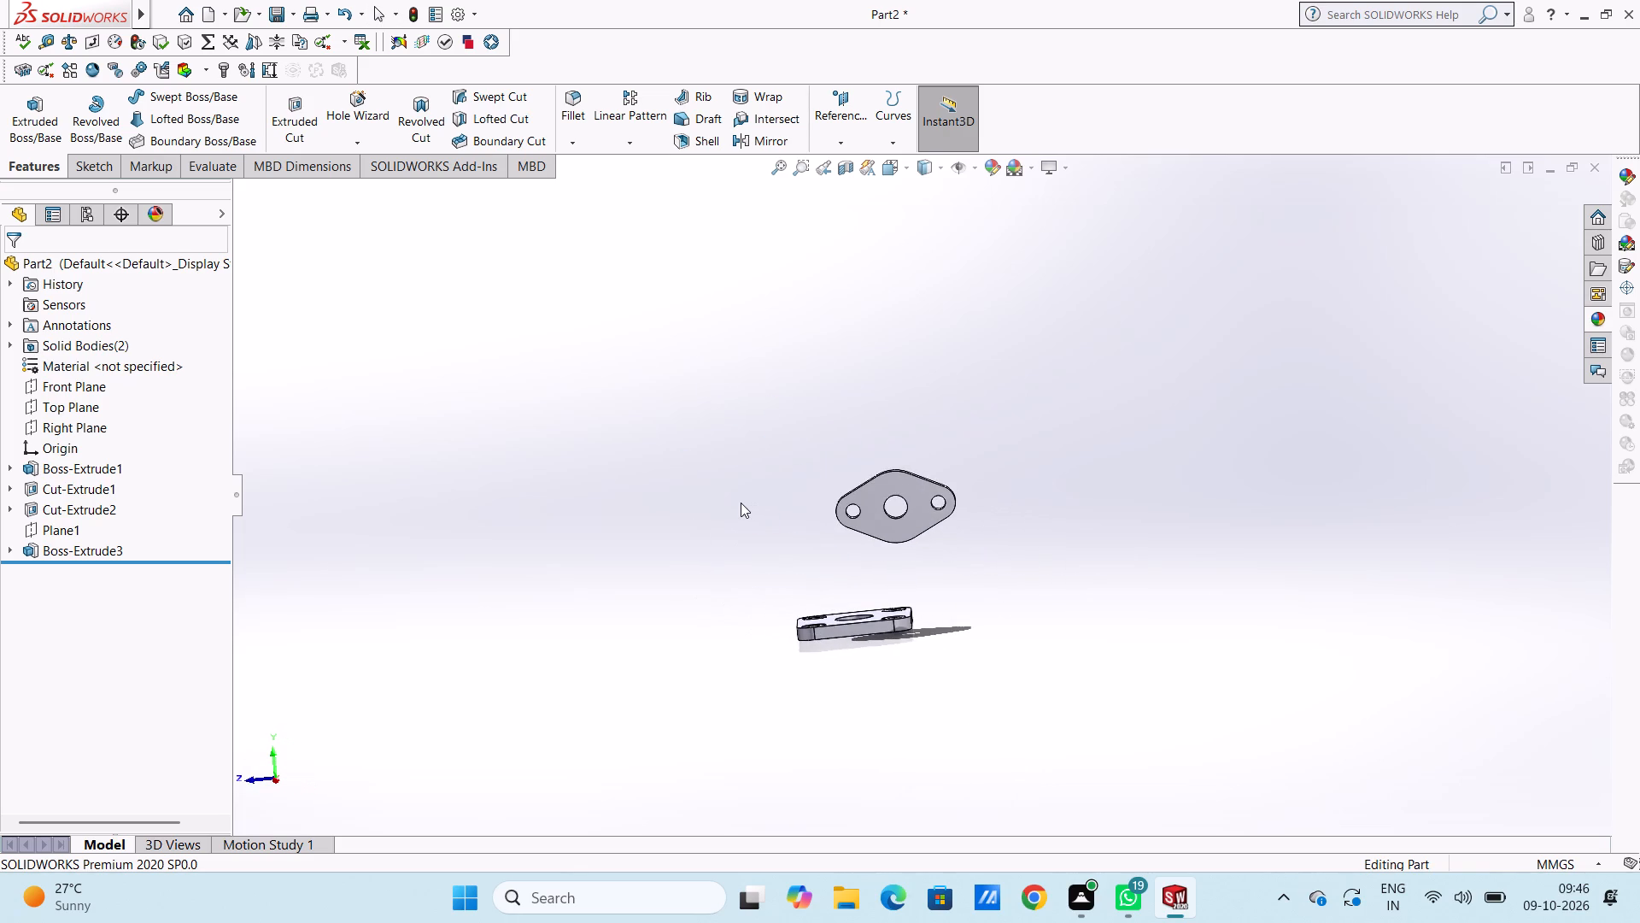
# Undo the flange extrusion to return to editing its sketch.
pyautogui.hotkey('ctrl', 'z')
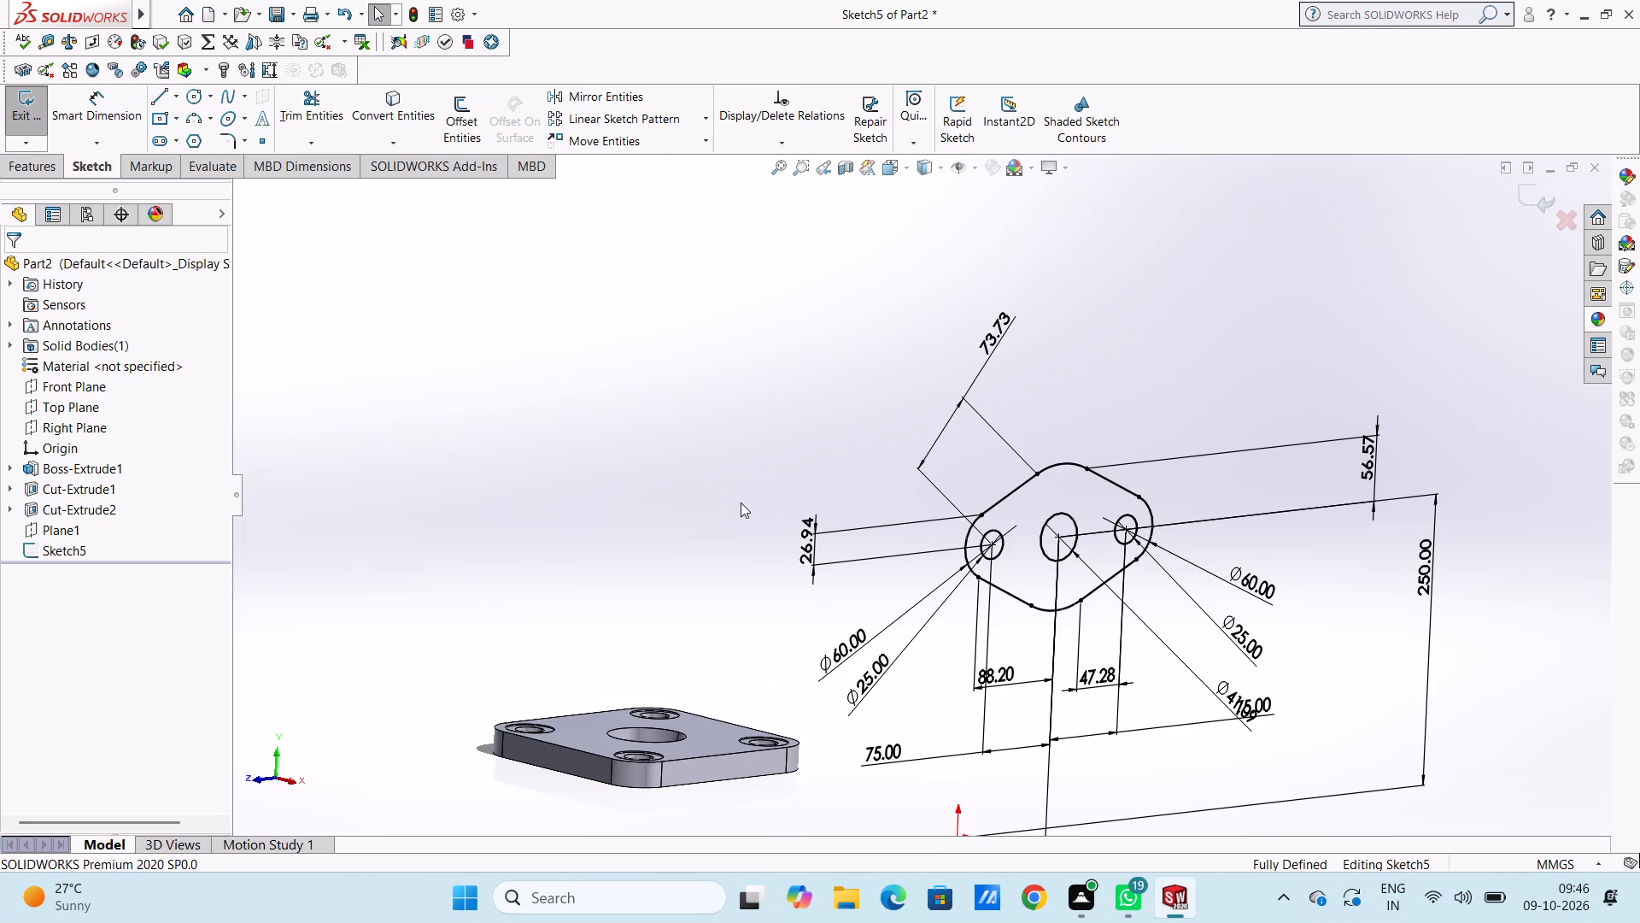
pyautogui.scroll(3, 741, 503)
pyautogui.scroll(-3, 1086, 560)
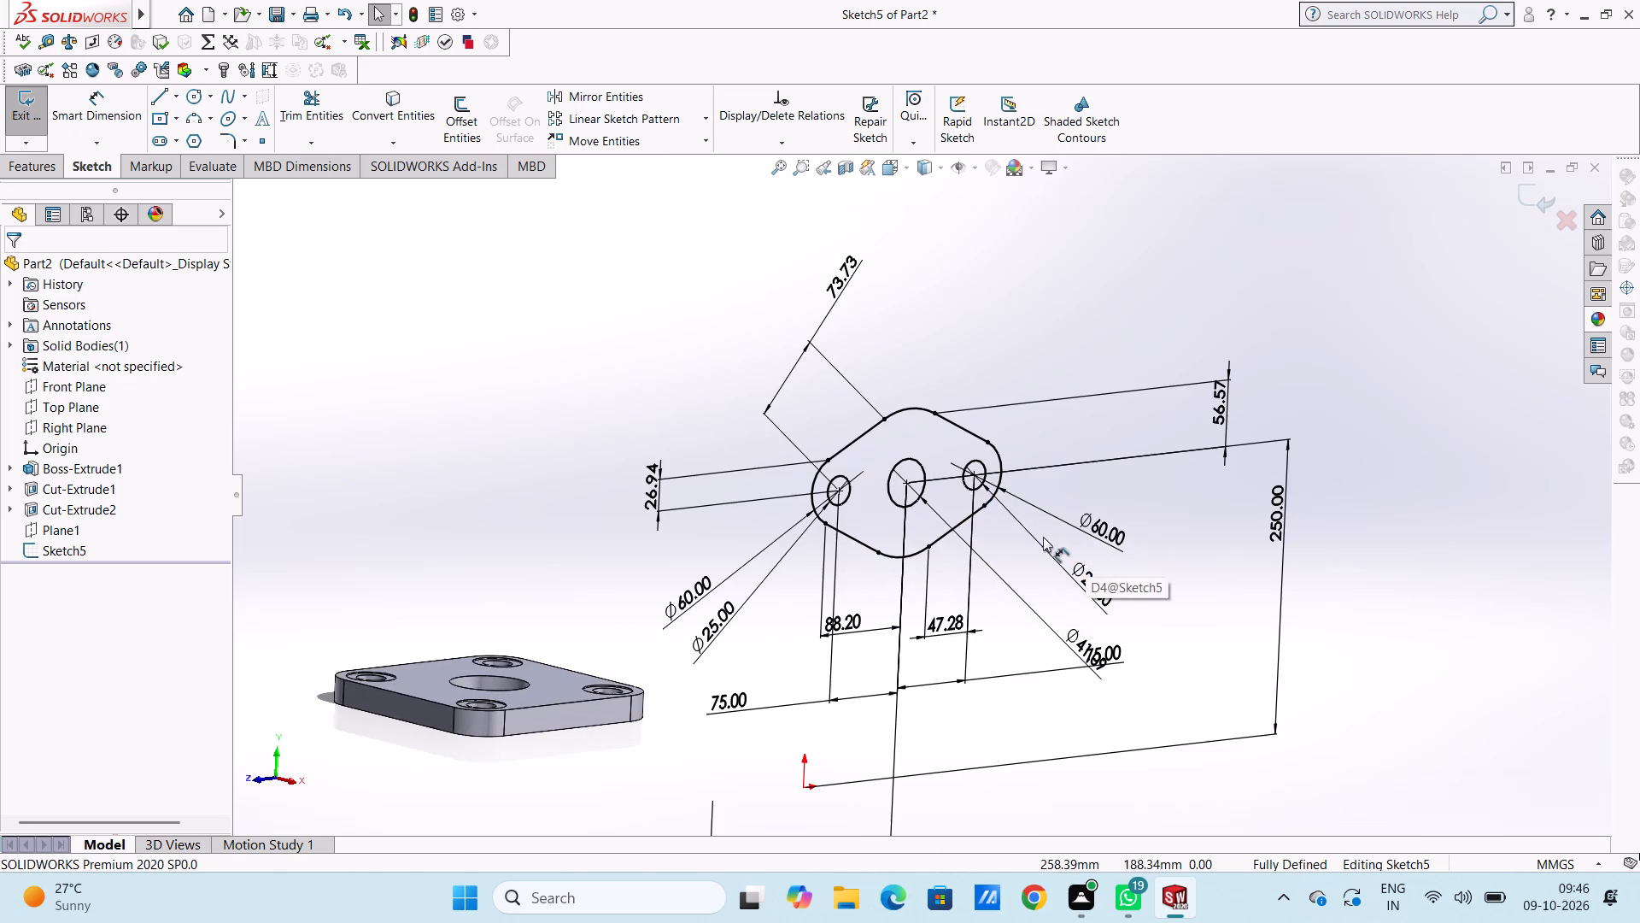
pyautogui.scroll(-1, 944, 490)
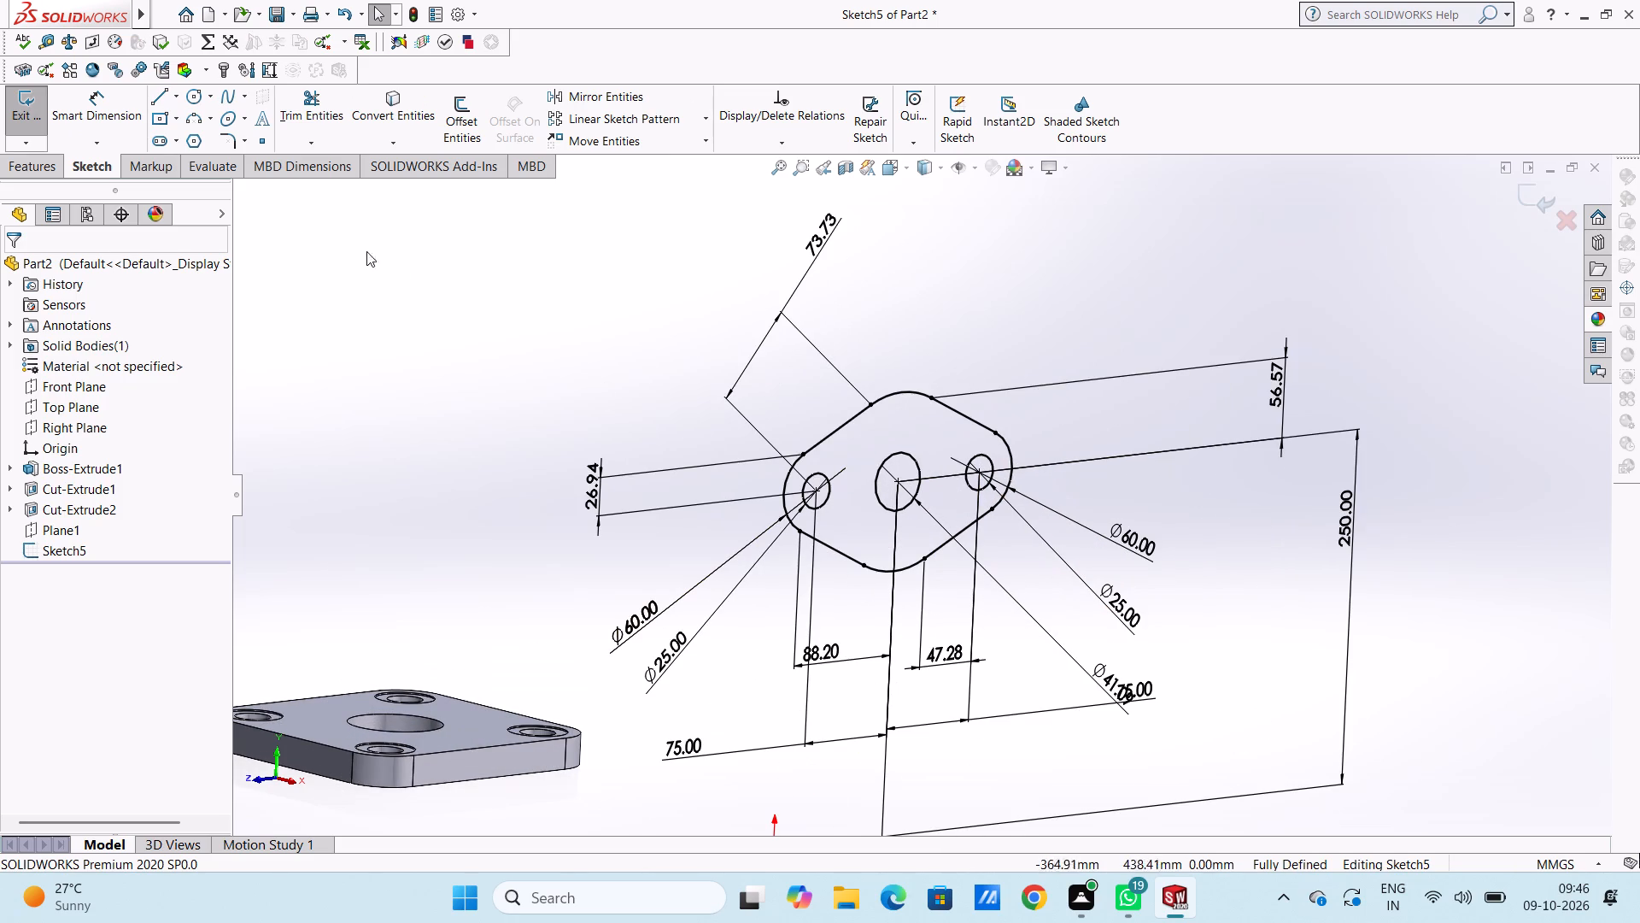
# Move the flange's central hole diameter dimension clear of the neighbouring 75 mm dimension and set it to 60 mm.
pyautogui.click(118, 103)
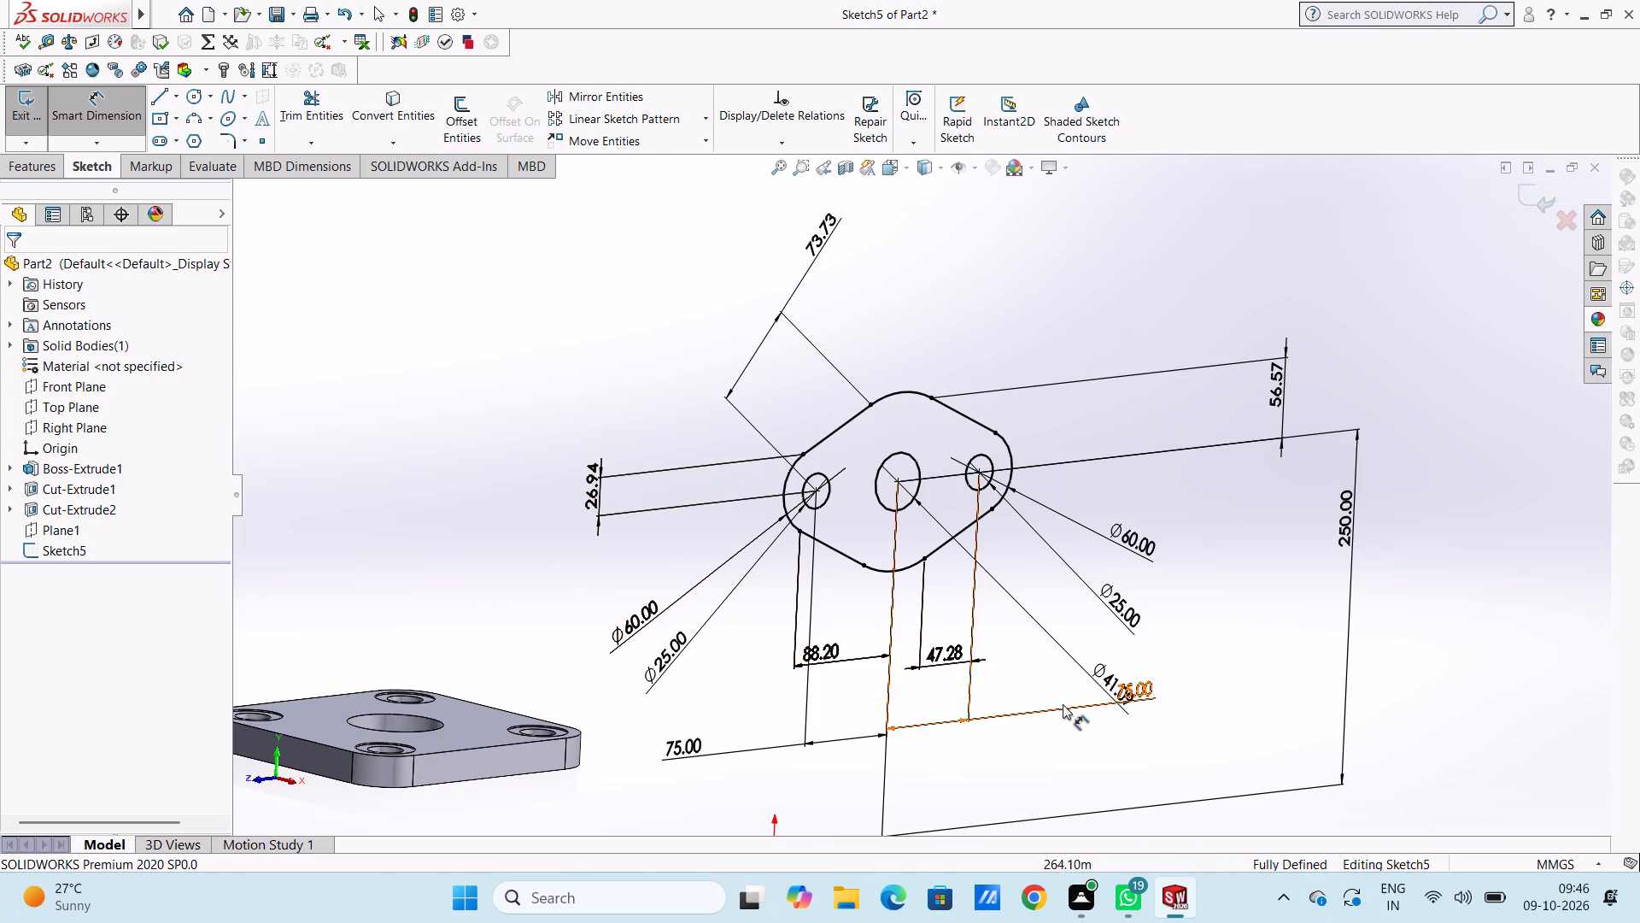
pyautogui.click(102, 130)
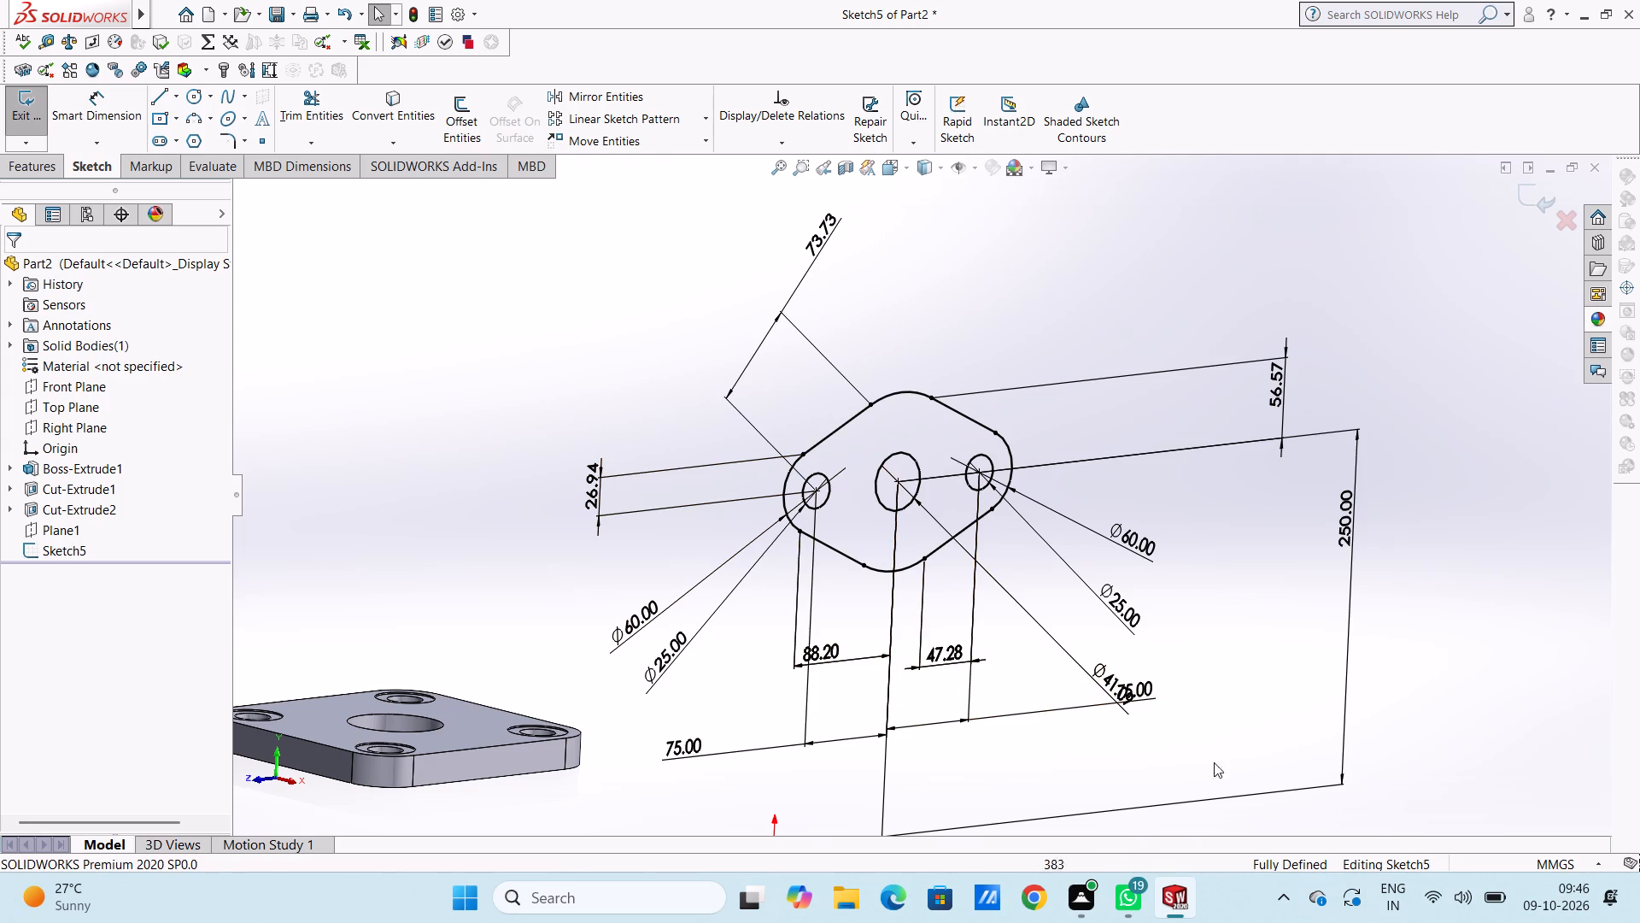
pyautogui.moveTo(1102, 679); pyautogui.dragTo(1236, 790)
pyautogui.click(1241, 646)
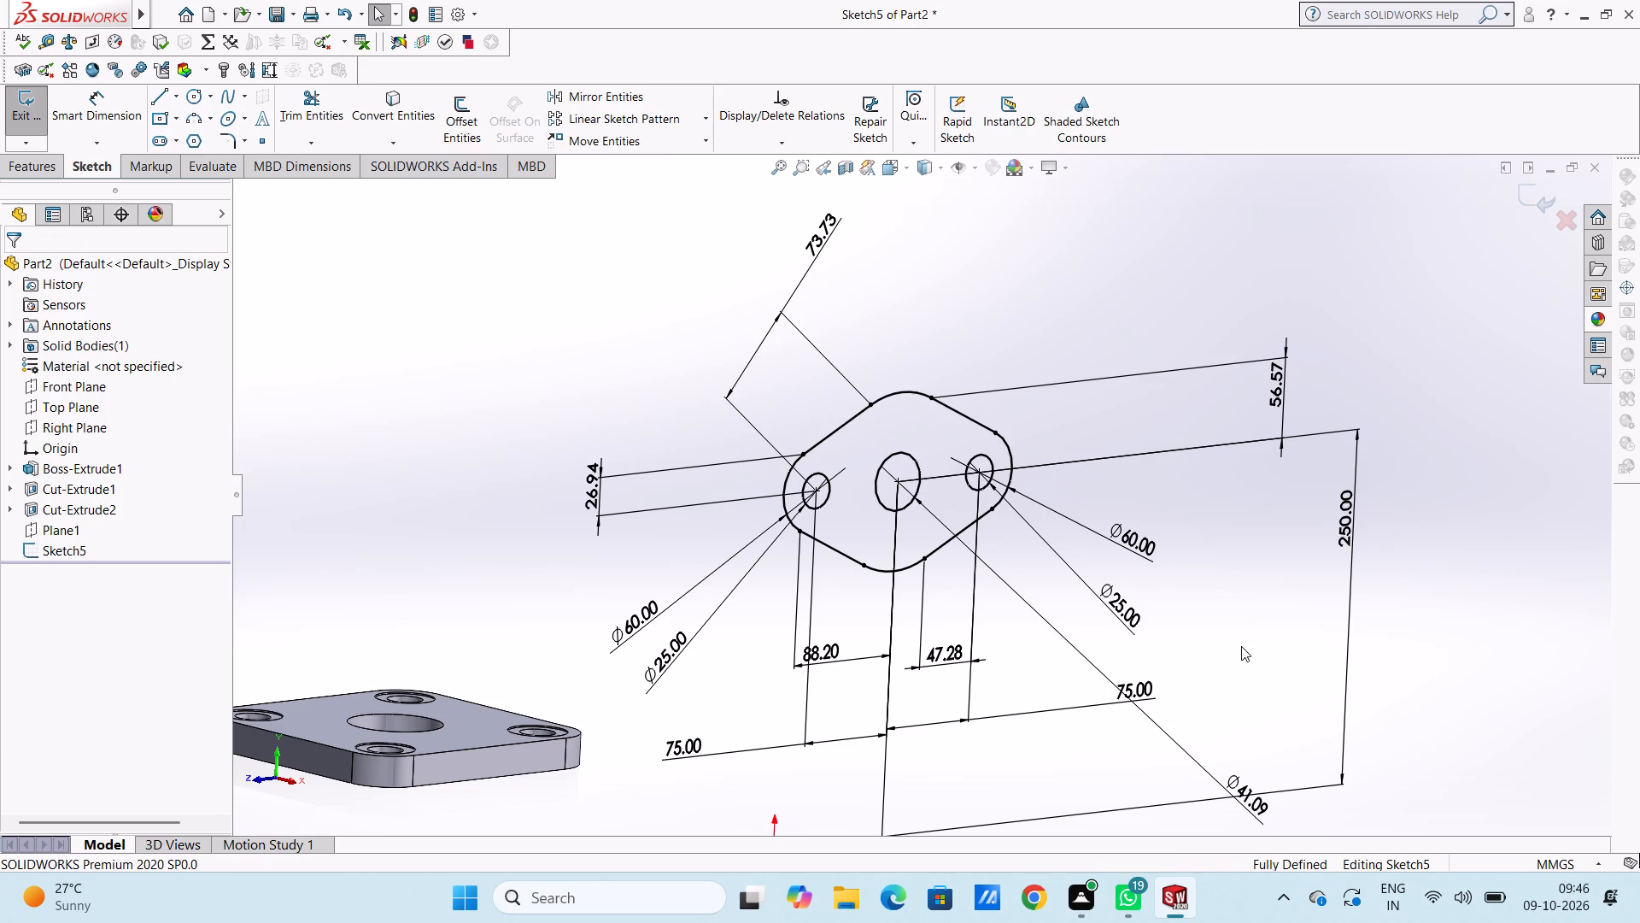
pyautogui.doubleClick(1233, 789)
pyautogui.write('60')
pyautogui.press('Return')
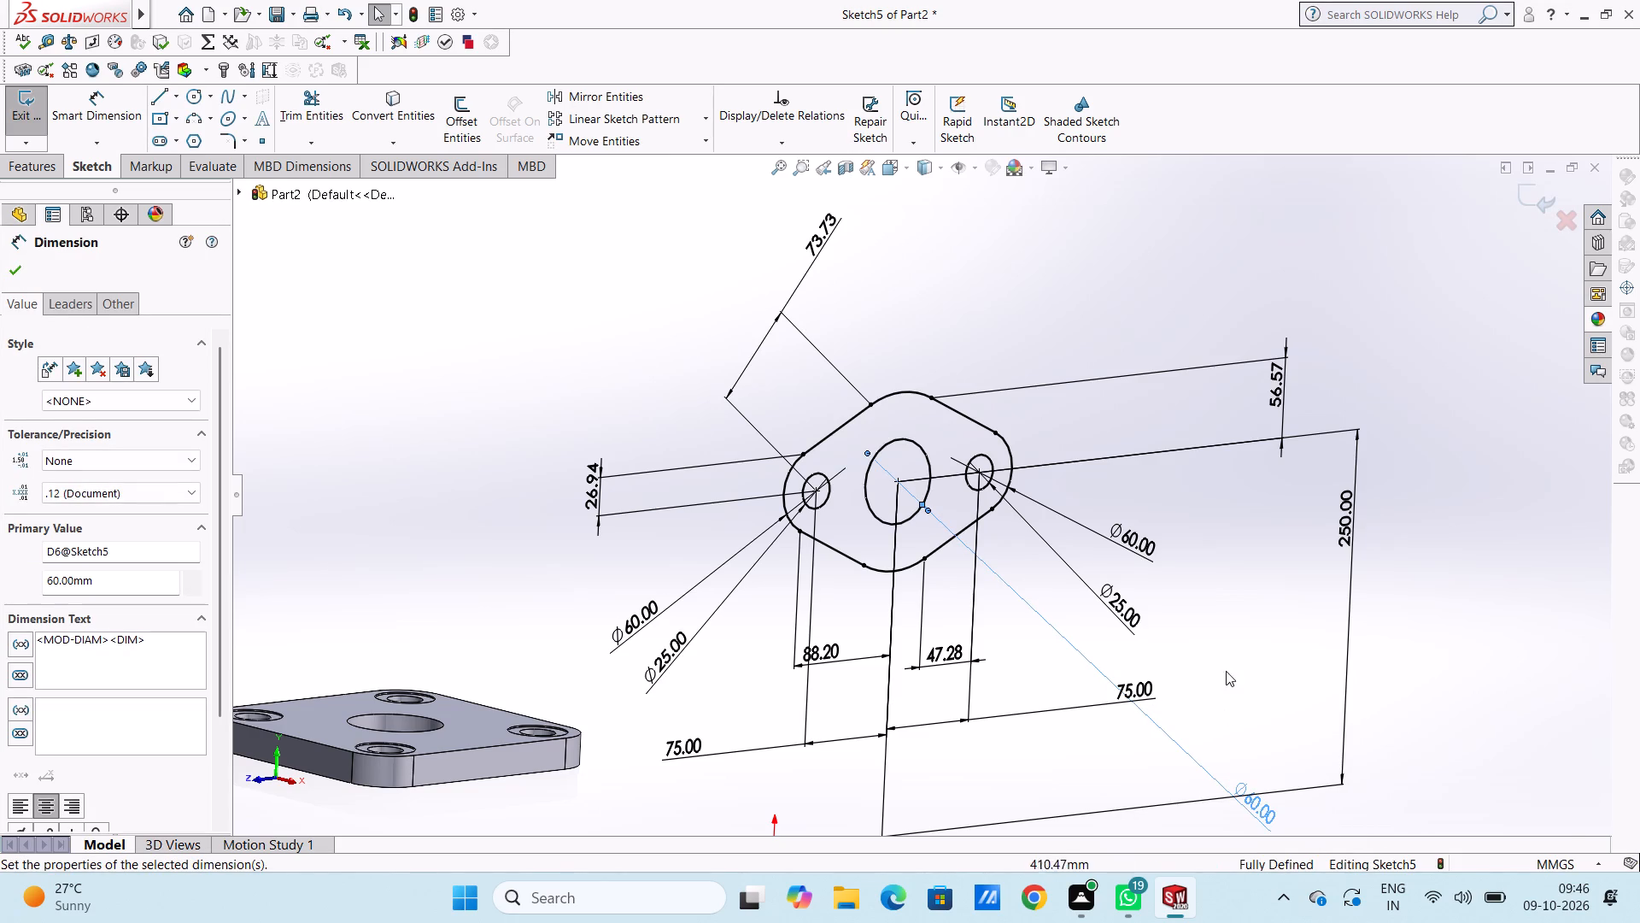
pyautogui.click(1257, 620)
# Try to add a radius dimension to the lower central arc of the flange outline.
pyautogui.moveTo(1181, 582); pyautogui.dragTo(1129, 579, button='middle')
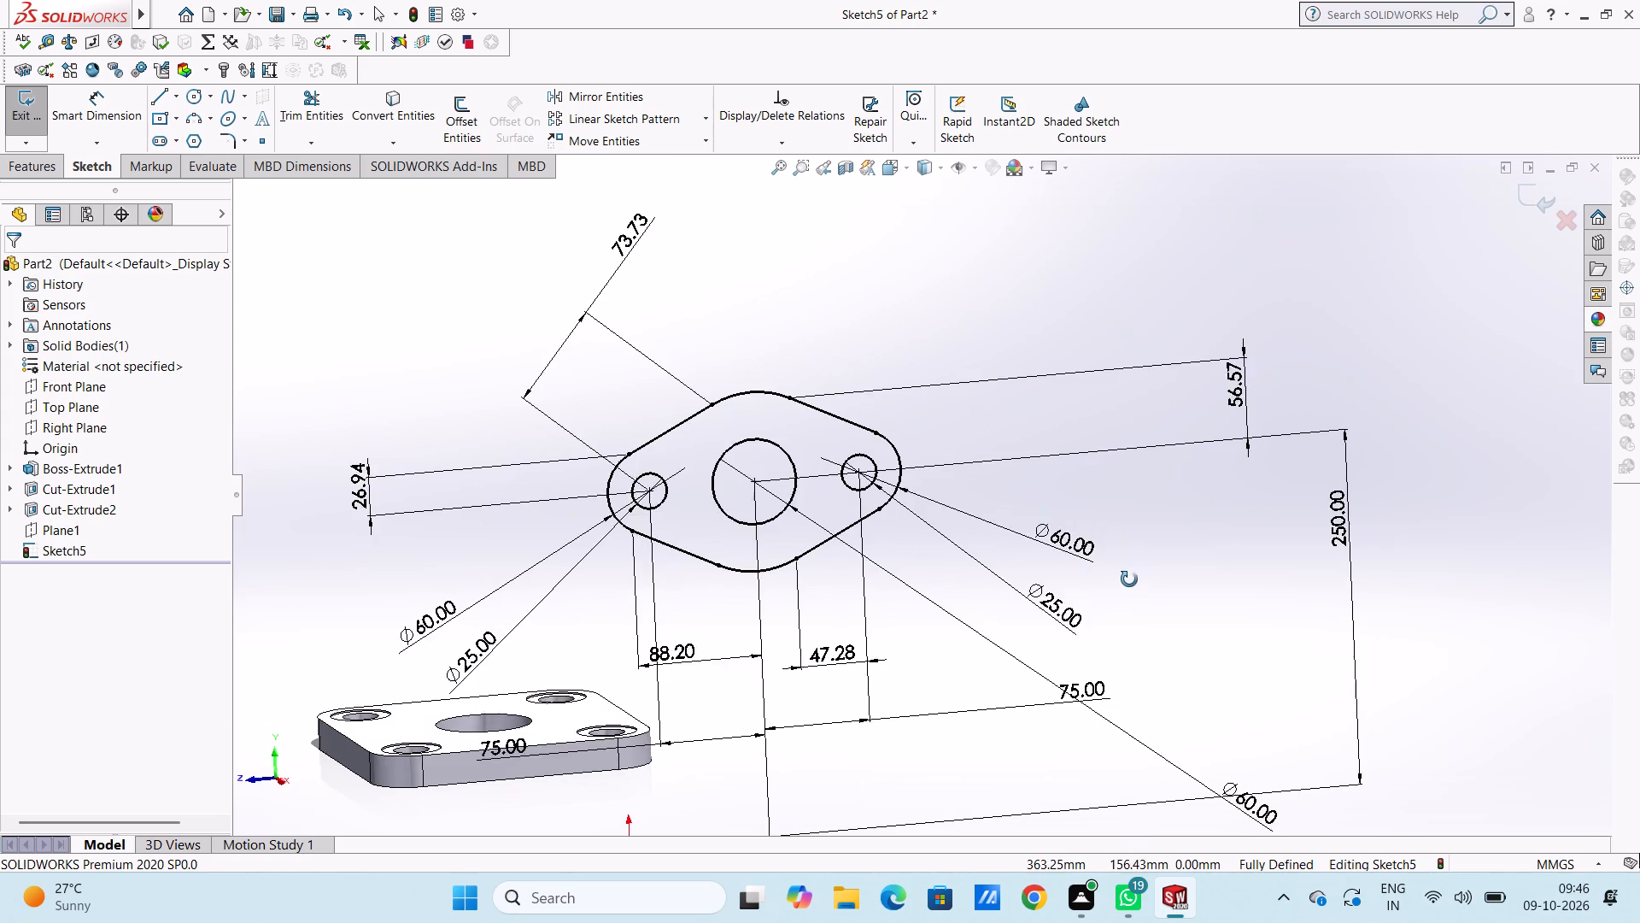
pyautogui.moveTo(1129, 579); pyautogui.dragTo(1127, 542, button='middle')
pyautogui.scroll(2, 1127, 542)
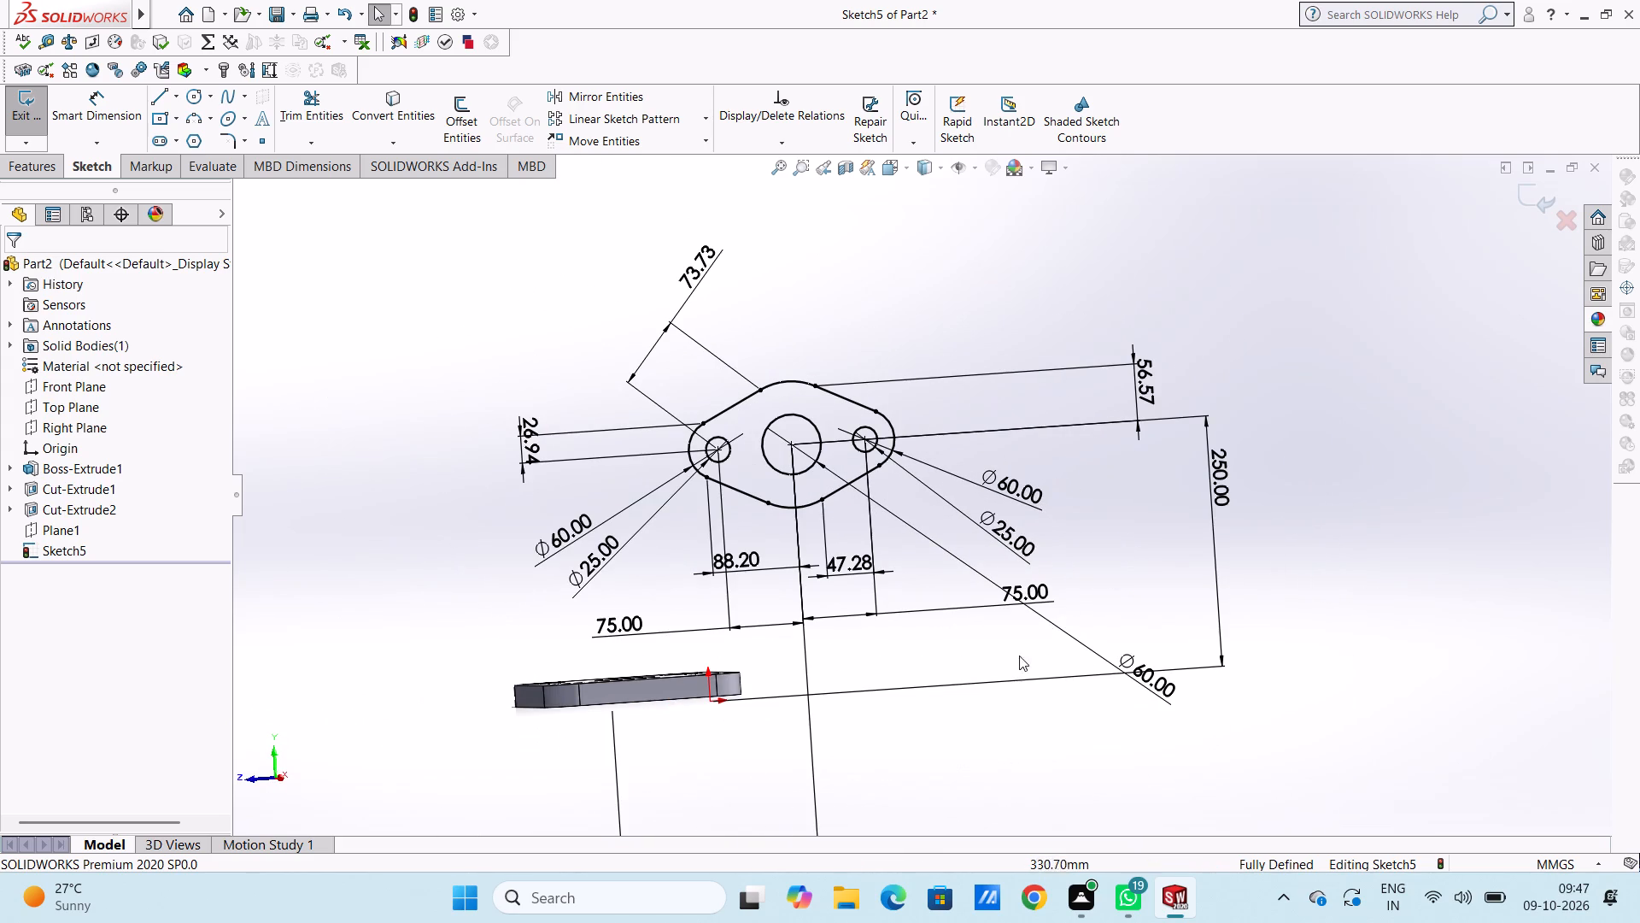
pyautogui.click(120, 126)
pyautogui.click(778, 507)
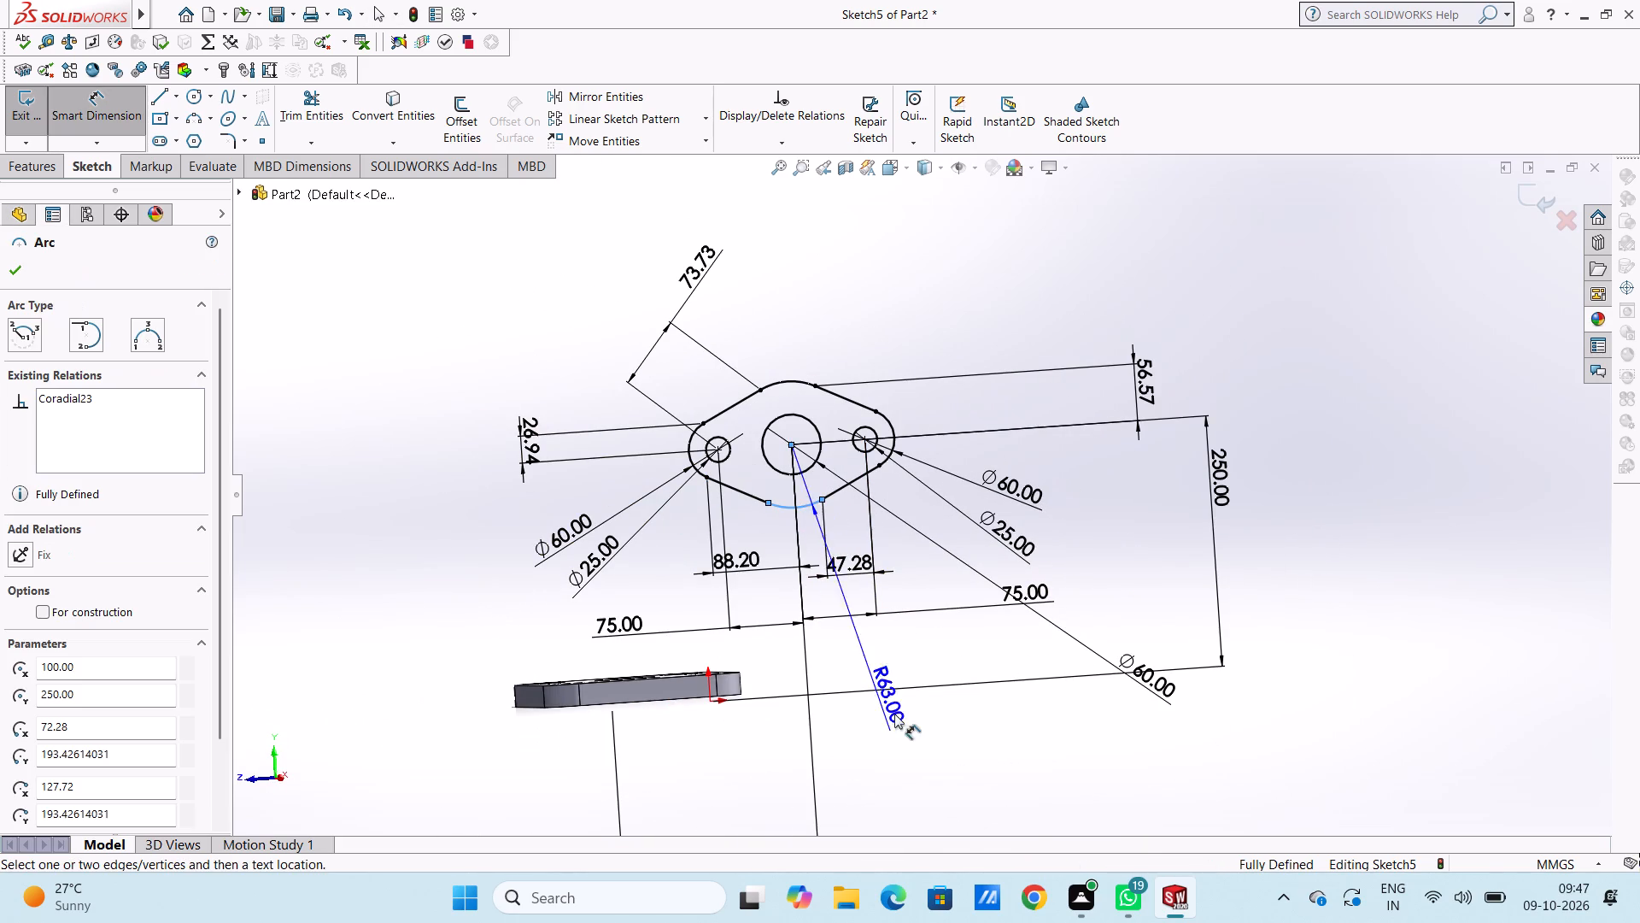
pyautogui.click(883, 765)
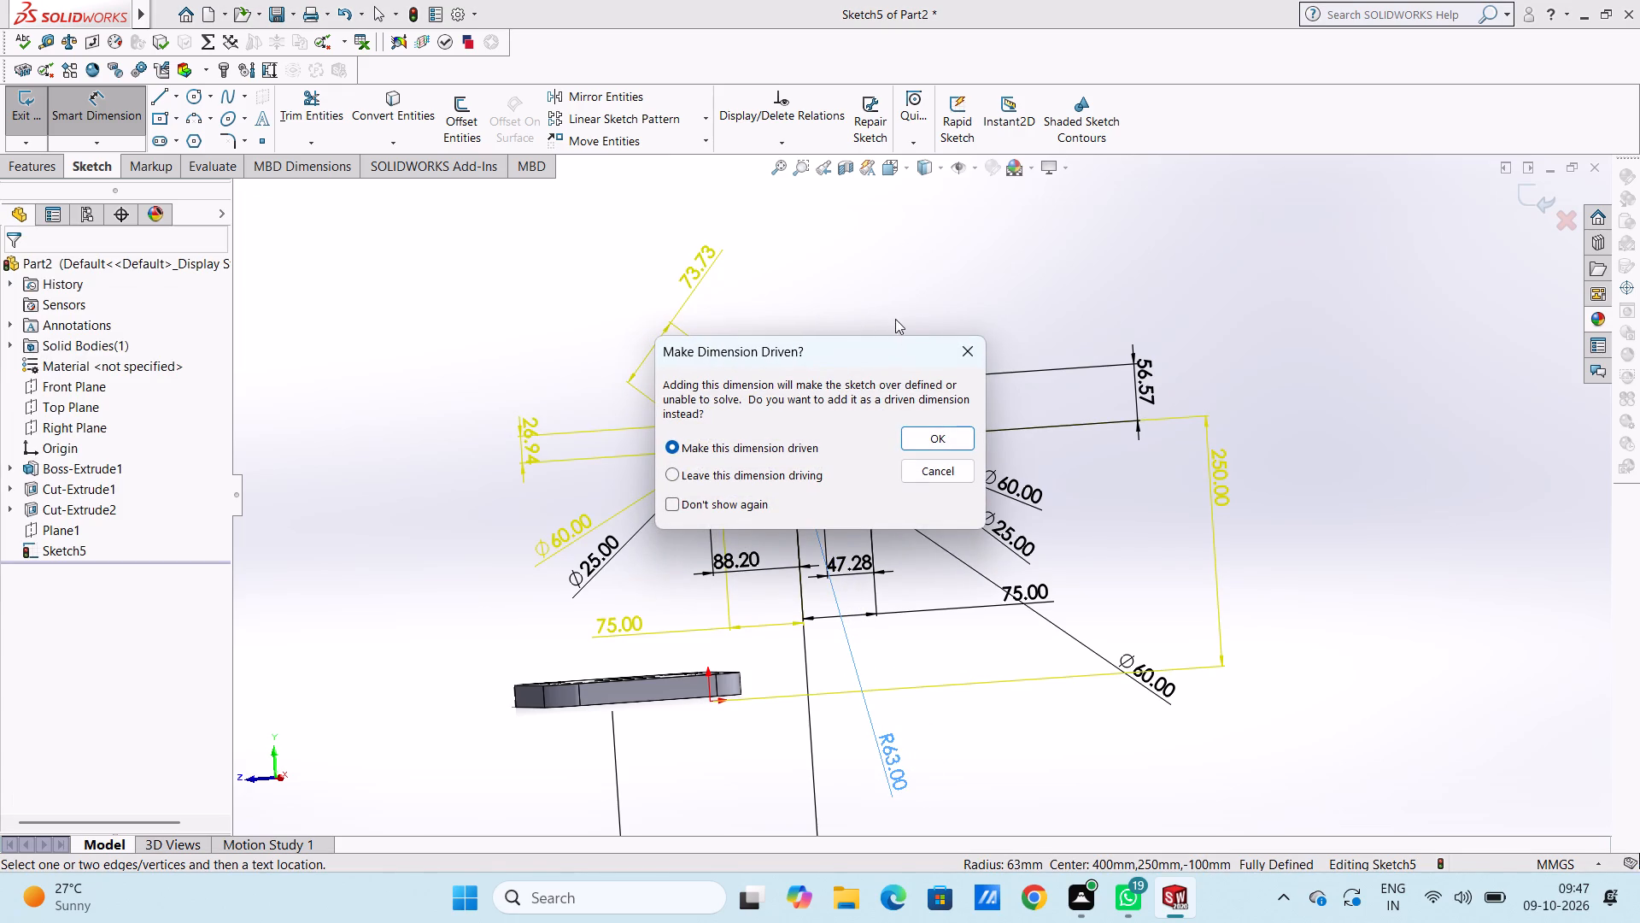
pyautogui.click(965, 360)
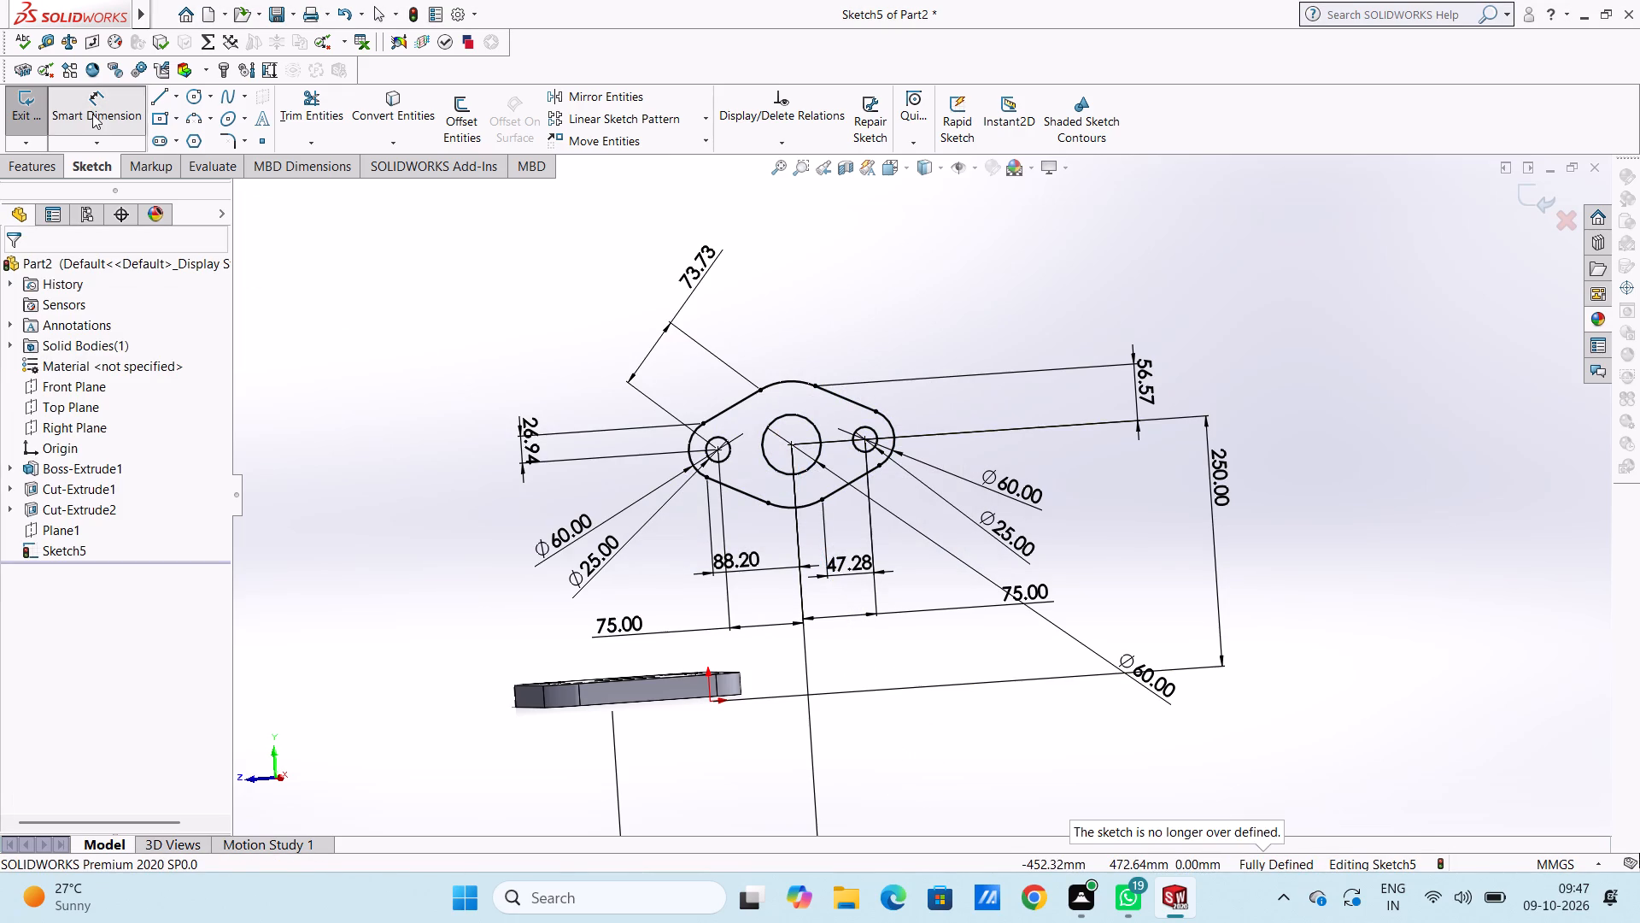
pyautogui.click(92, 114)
# Extrude the flange sketch as a blind boss 25 mm deep from its sketch plane, with Merge result on.
pyautogui.click(54, 173)
pyautogui.click(43, 126)
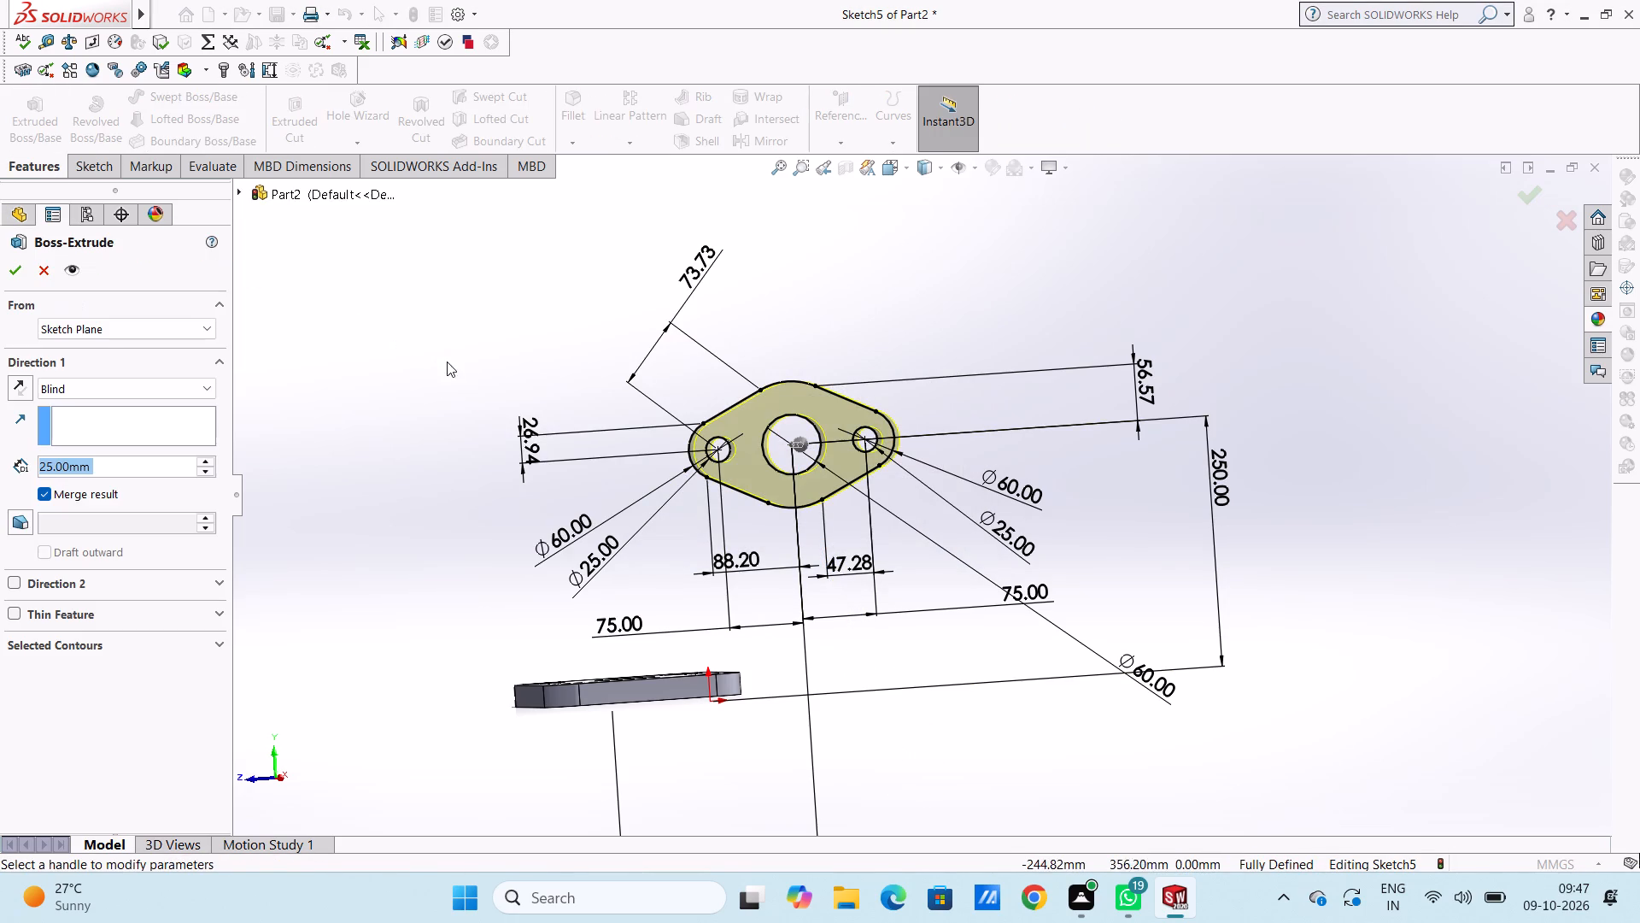
pyautogui.click(16, 273)
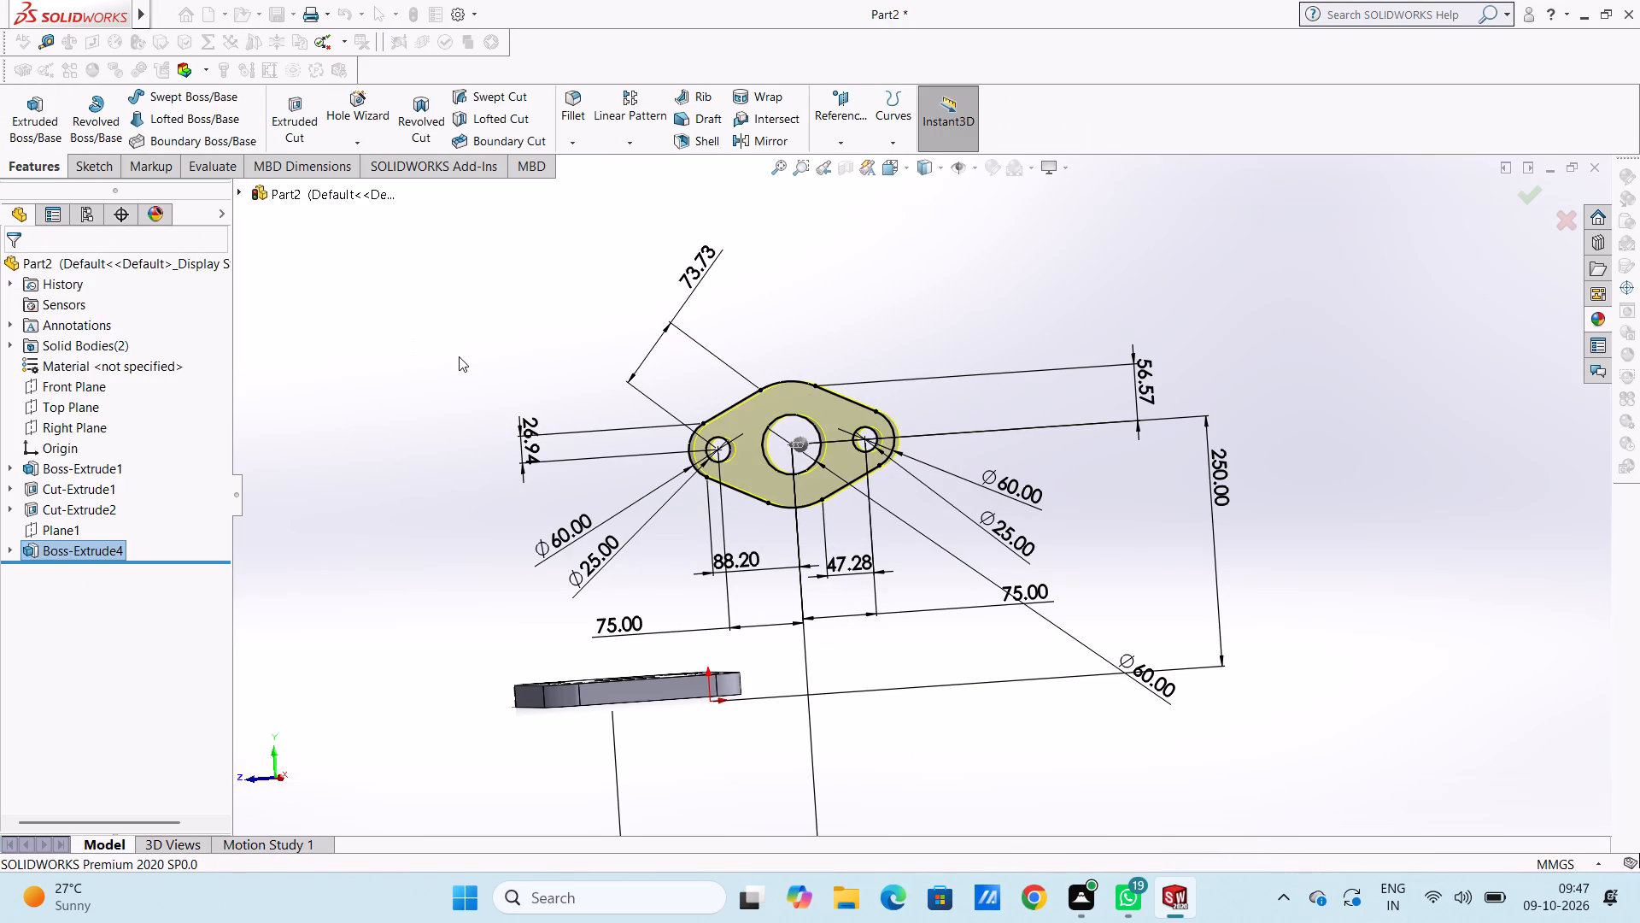
pyautogui.click(459, 356)
# Examine the re-extruded flange and the square plate from several angles, including the isometric view.
pyautogui.scroll(3, 665, 457)
pyautogui.moveTo(712, 493); pyautogui.dragTo(840, 615, button='middle')
pyautogui.moveTo(777, 472); pyautogui.dragTo(857, 570, button='middle')
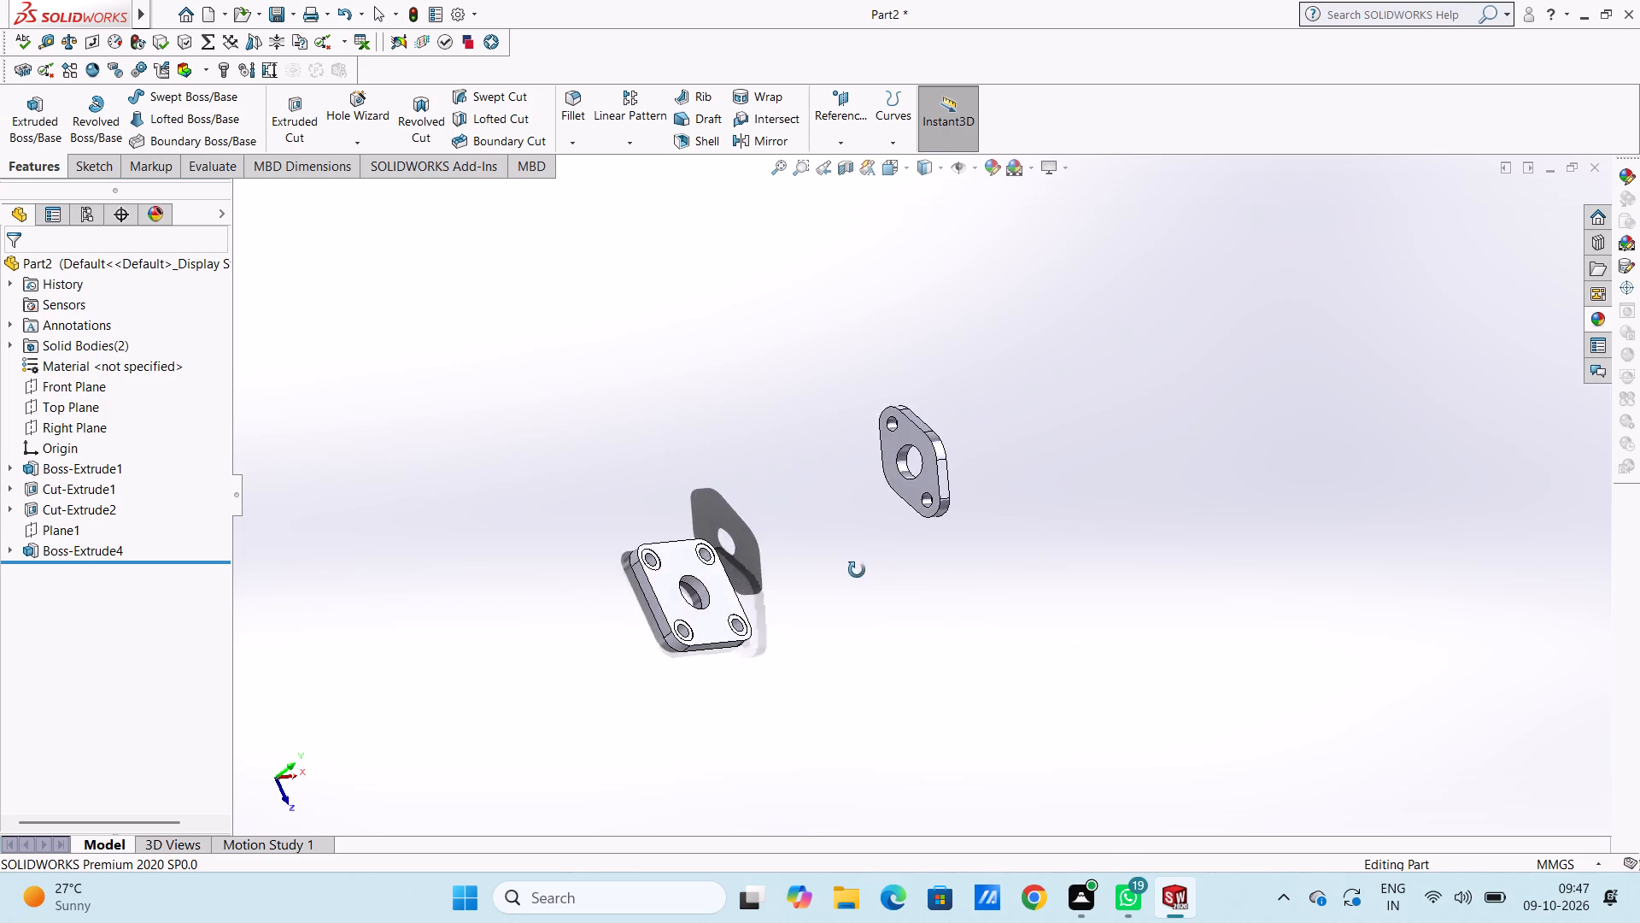
pyautogui.moveTo(857, 570); pyautogui.dragTo(816, 574, button='middle')
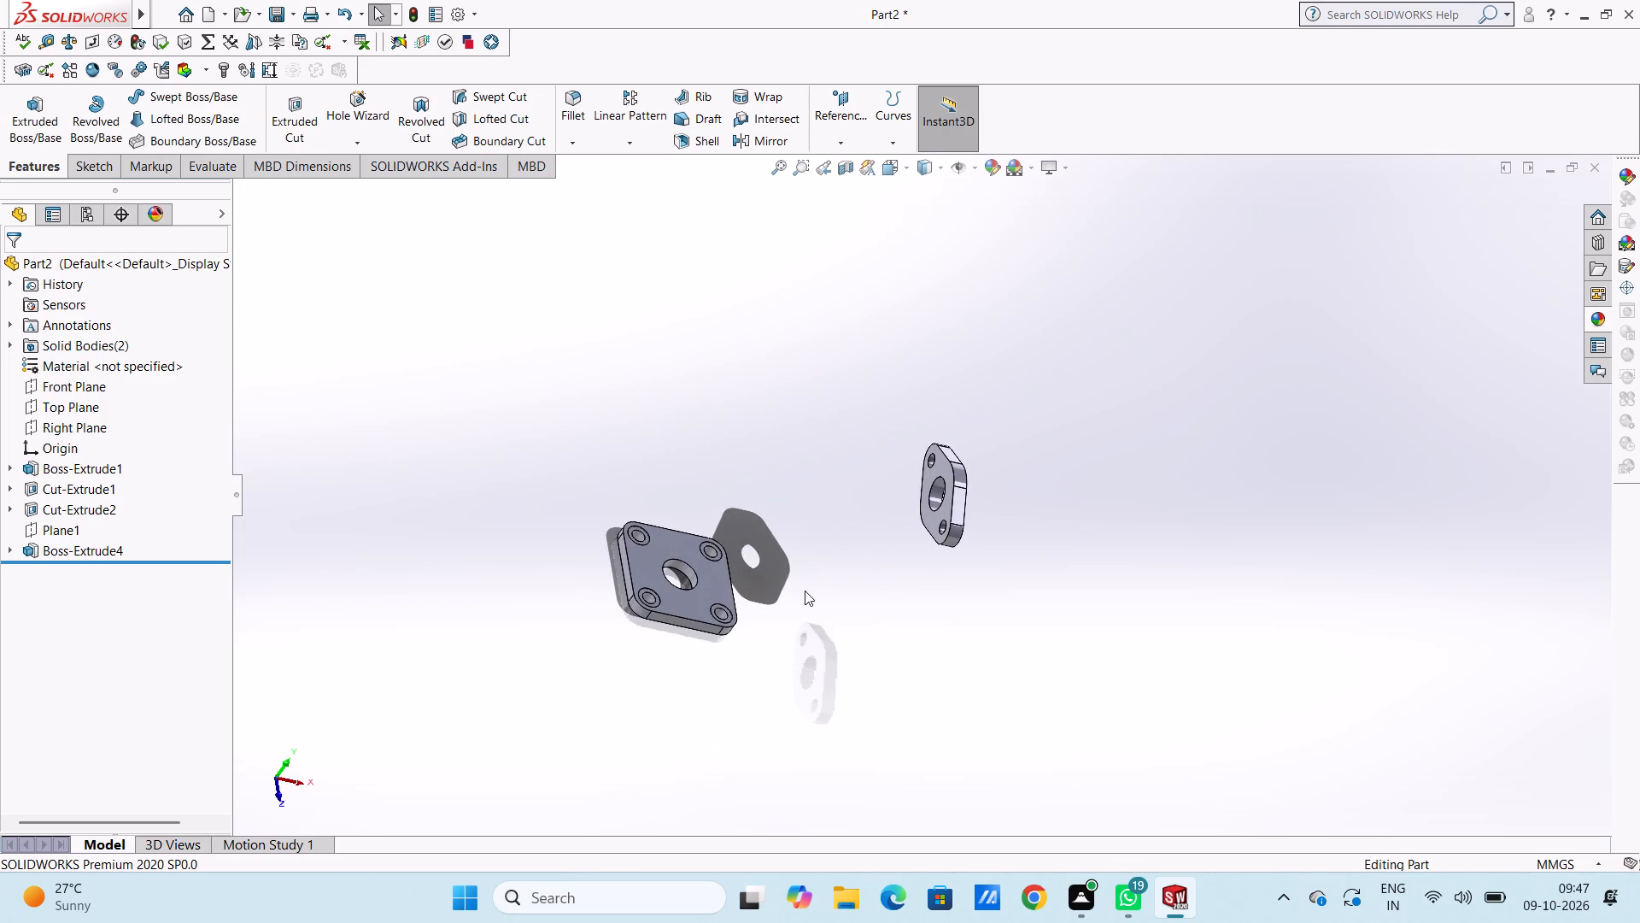
pyautogui.hotkey('ctrl', '7')
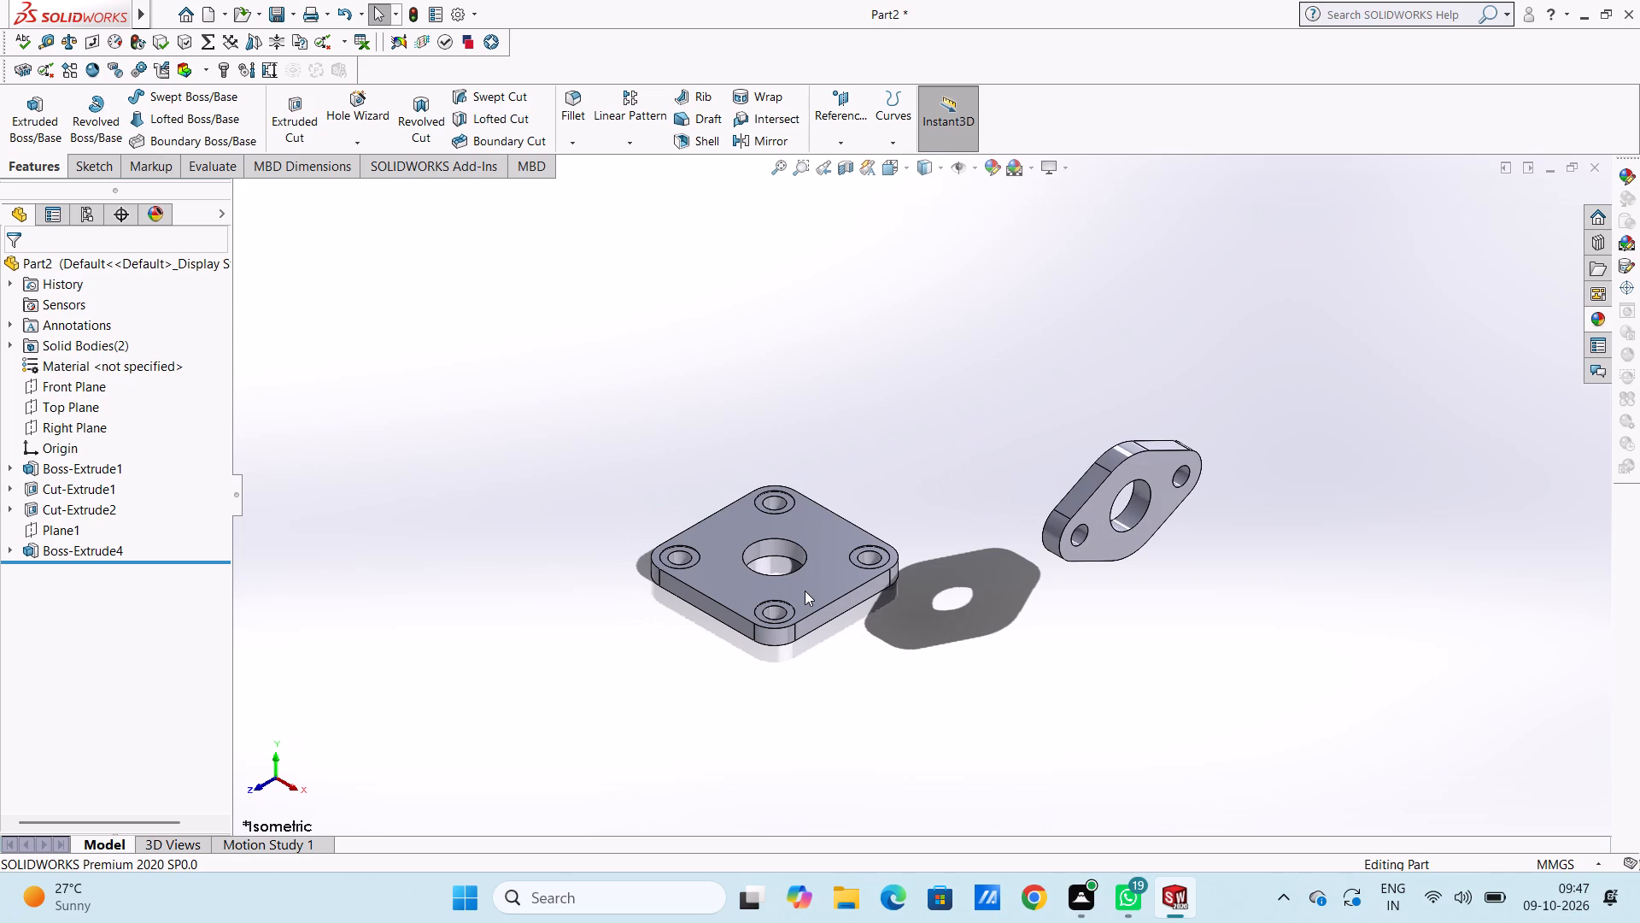
pyautogui.moveTo(878, 465); pyautogui.dragTo(861, 481, button='middle')
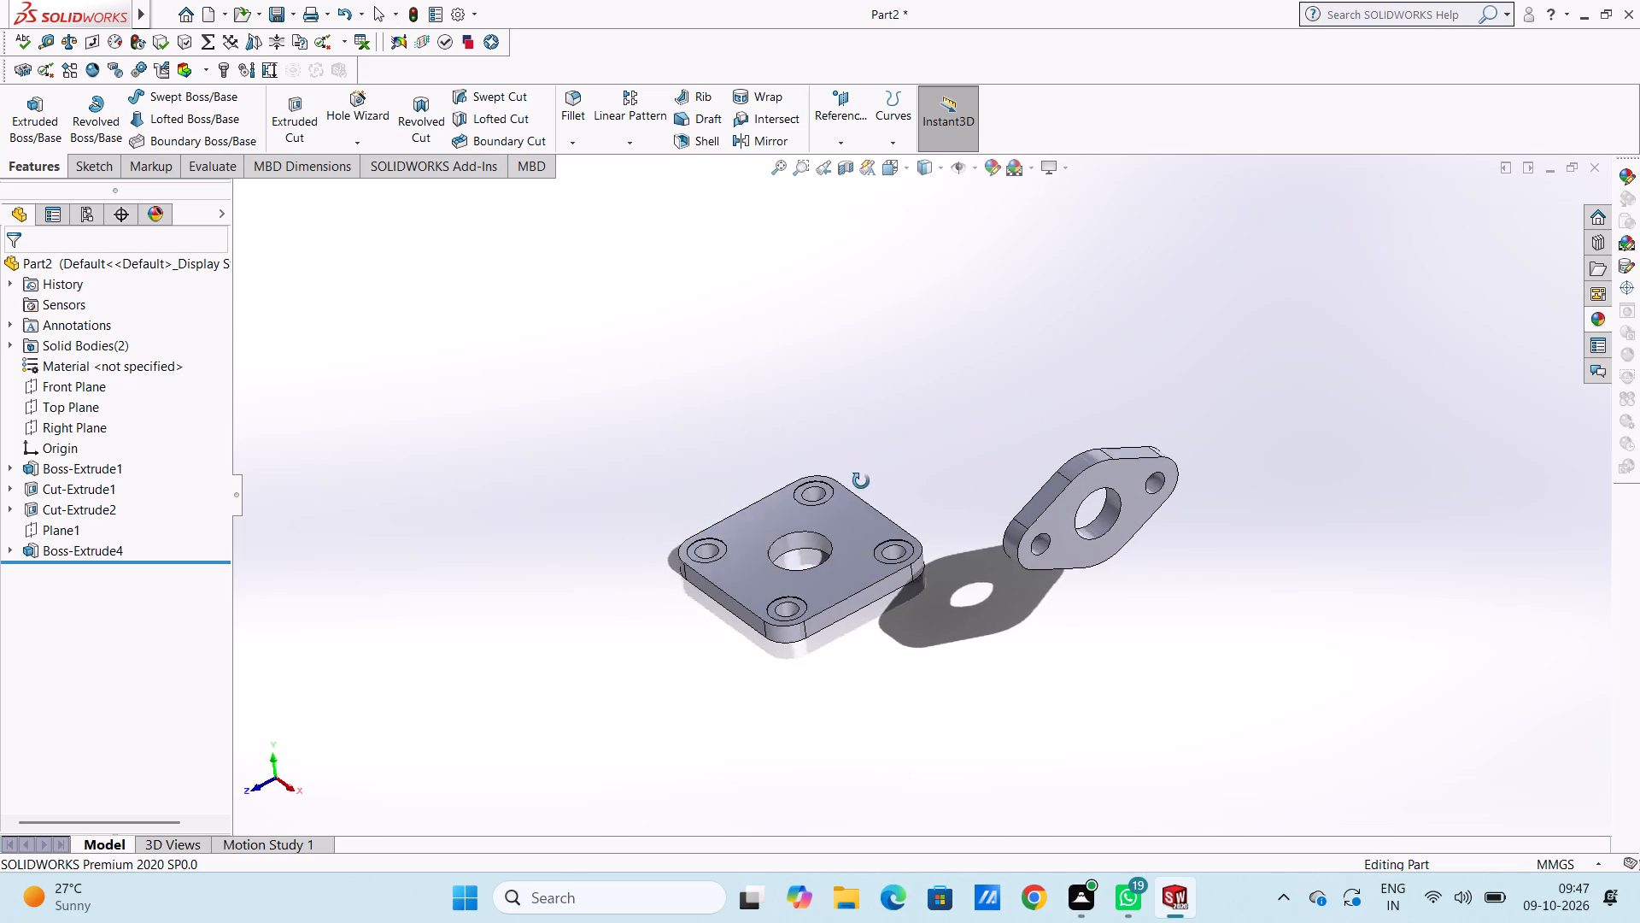
pyautogui.moveTo(861, 481); pyautogui.dragTo(904, 514, button='middle')
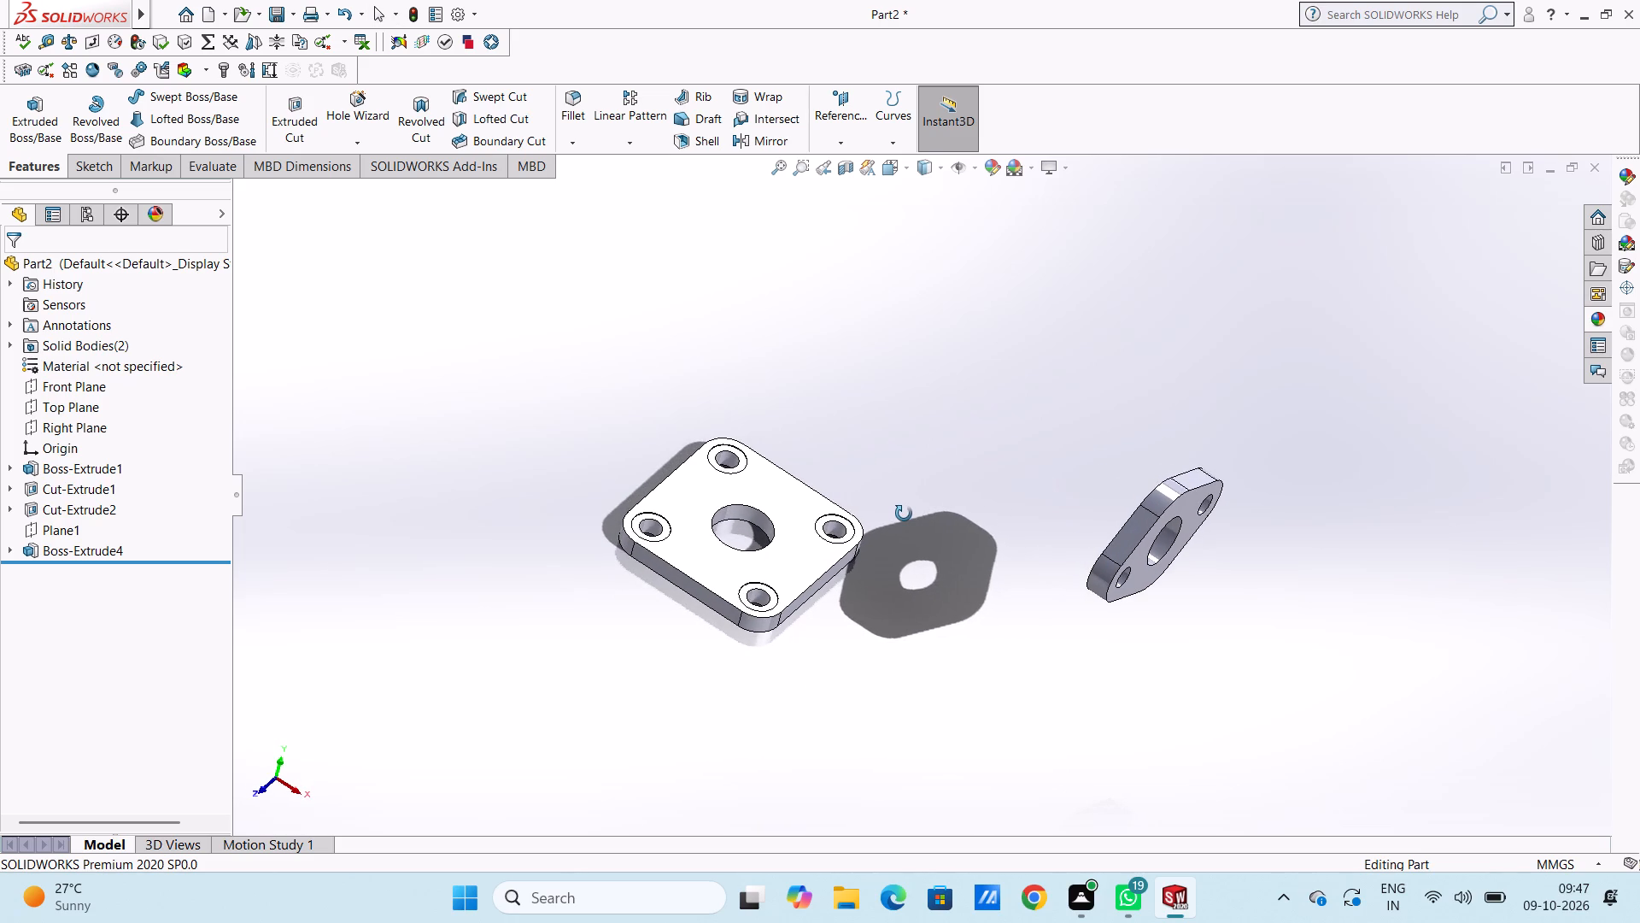
pyautogui.moveTo(904, 514); pyautogui.dragTo(906, 515, button='middle')
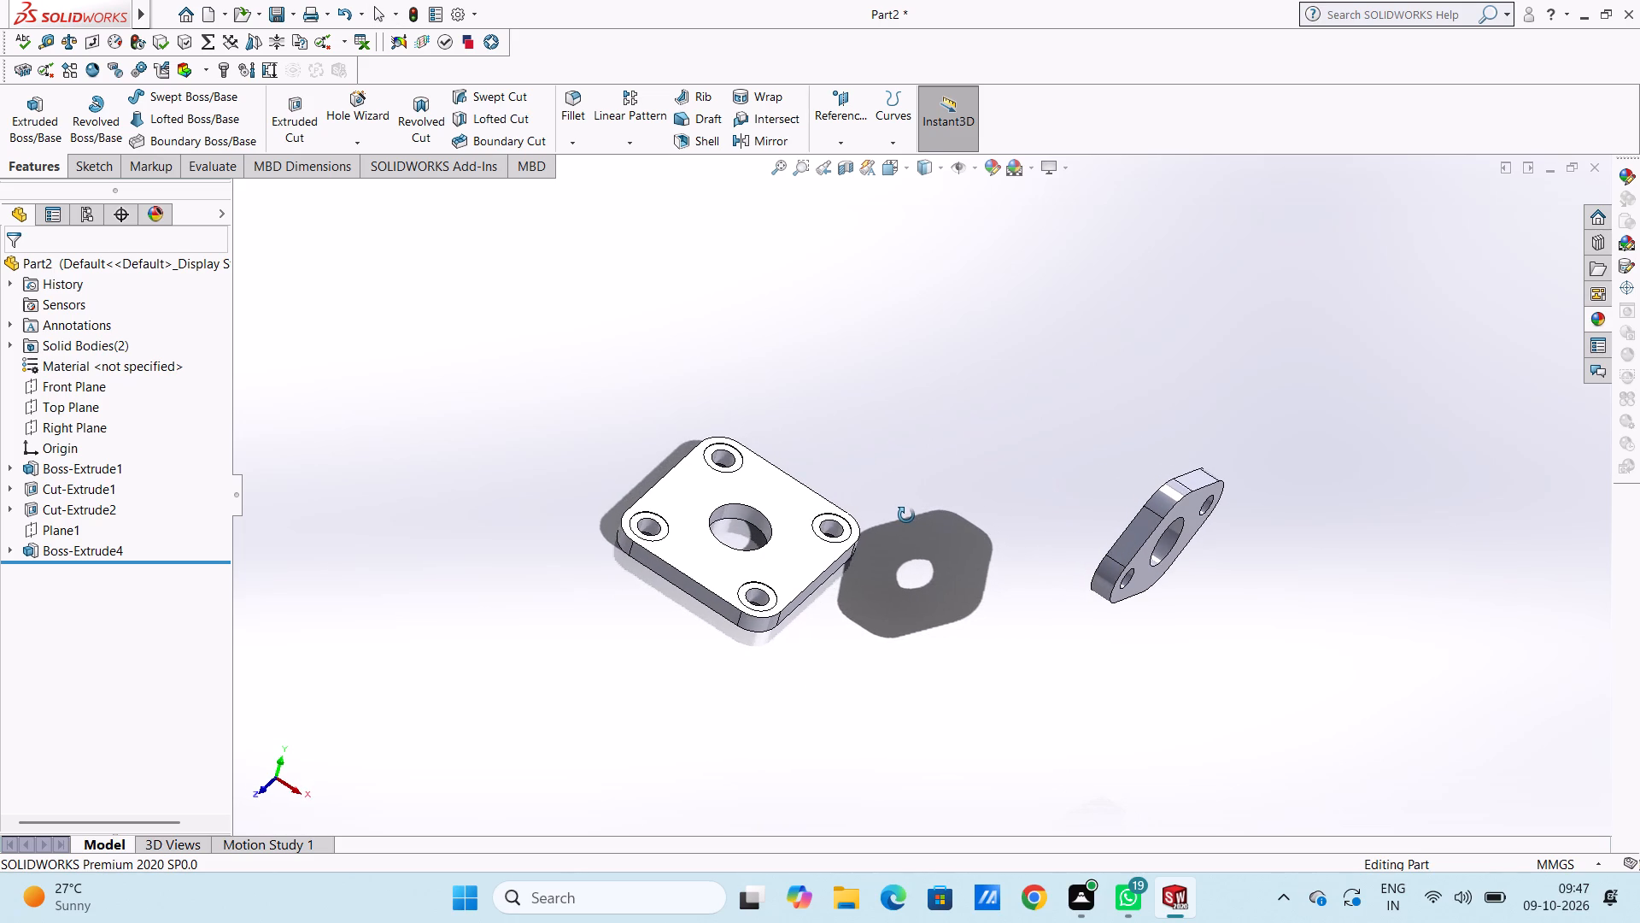
pyautogui.moveTo(906, 515); pyautogui.dragTo(902, 517, button='middle')
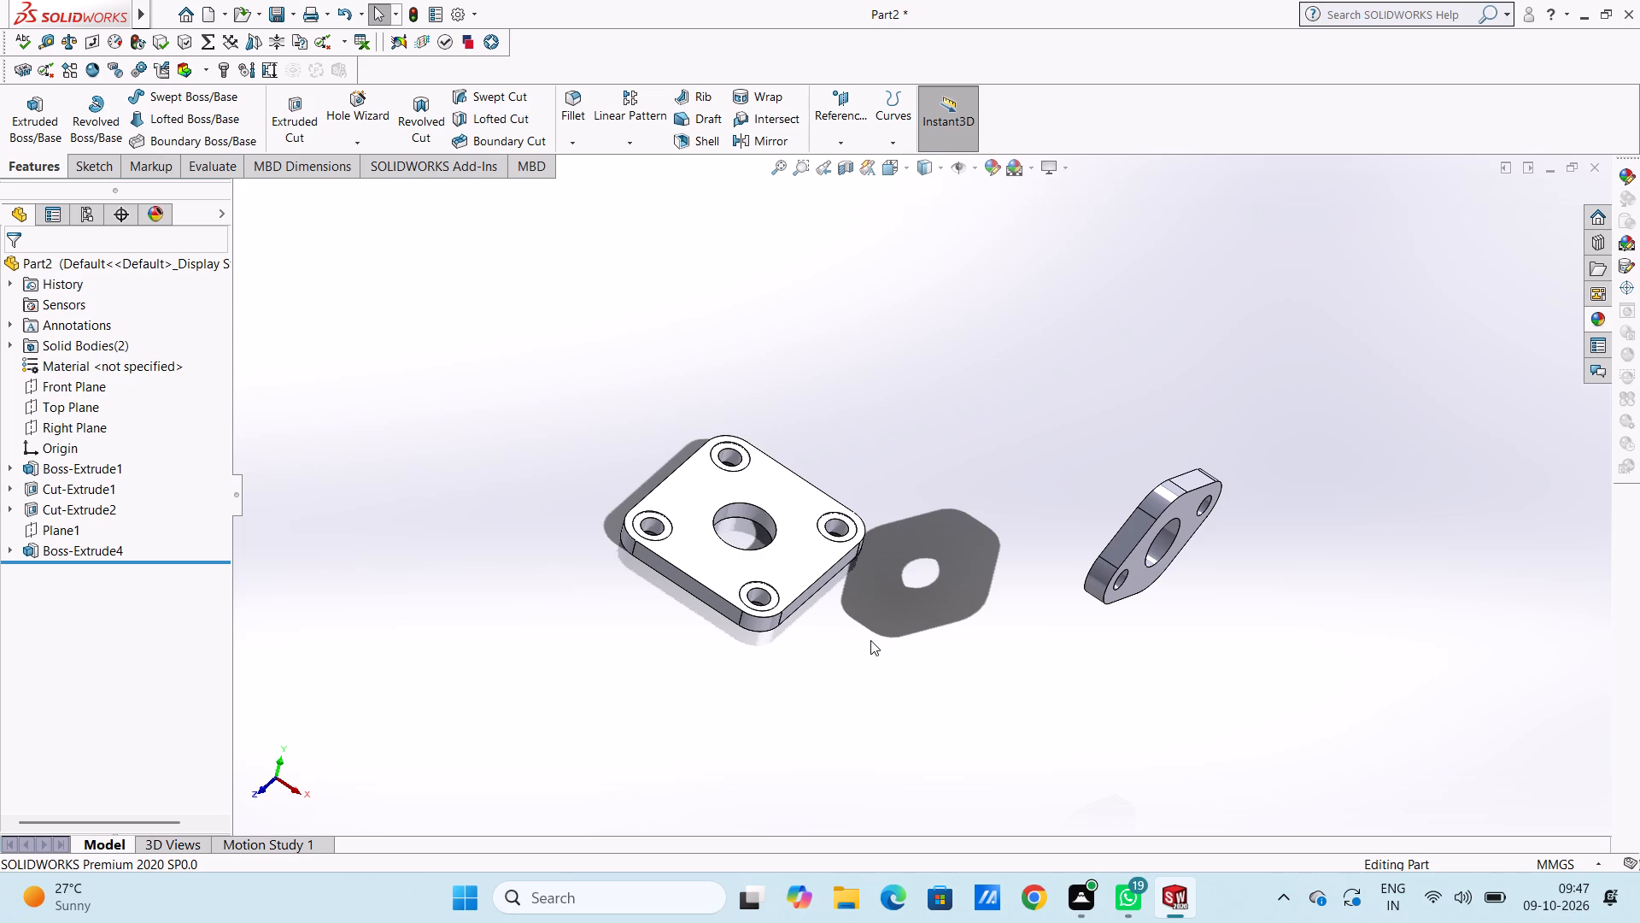
# Sketch a circle of about 33.5 mm radius on the plate's top face, centred on the origin and matching the central hole's edge.
pyautogui.hotkey('ctrl', '5')
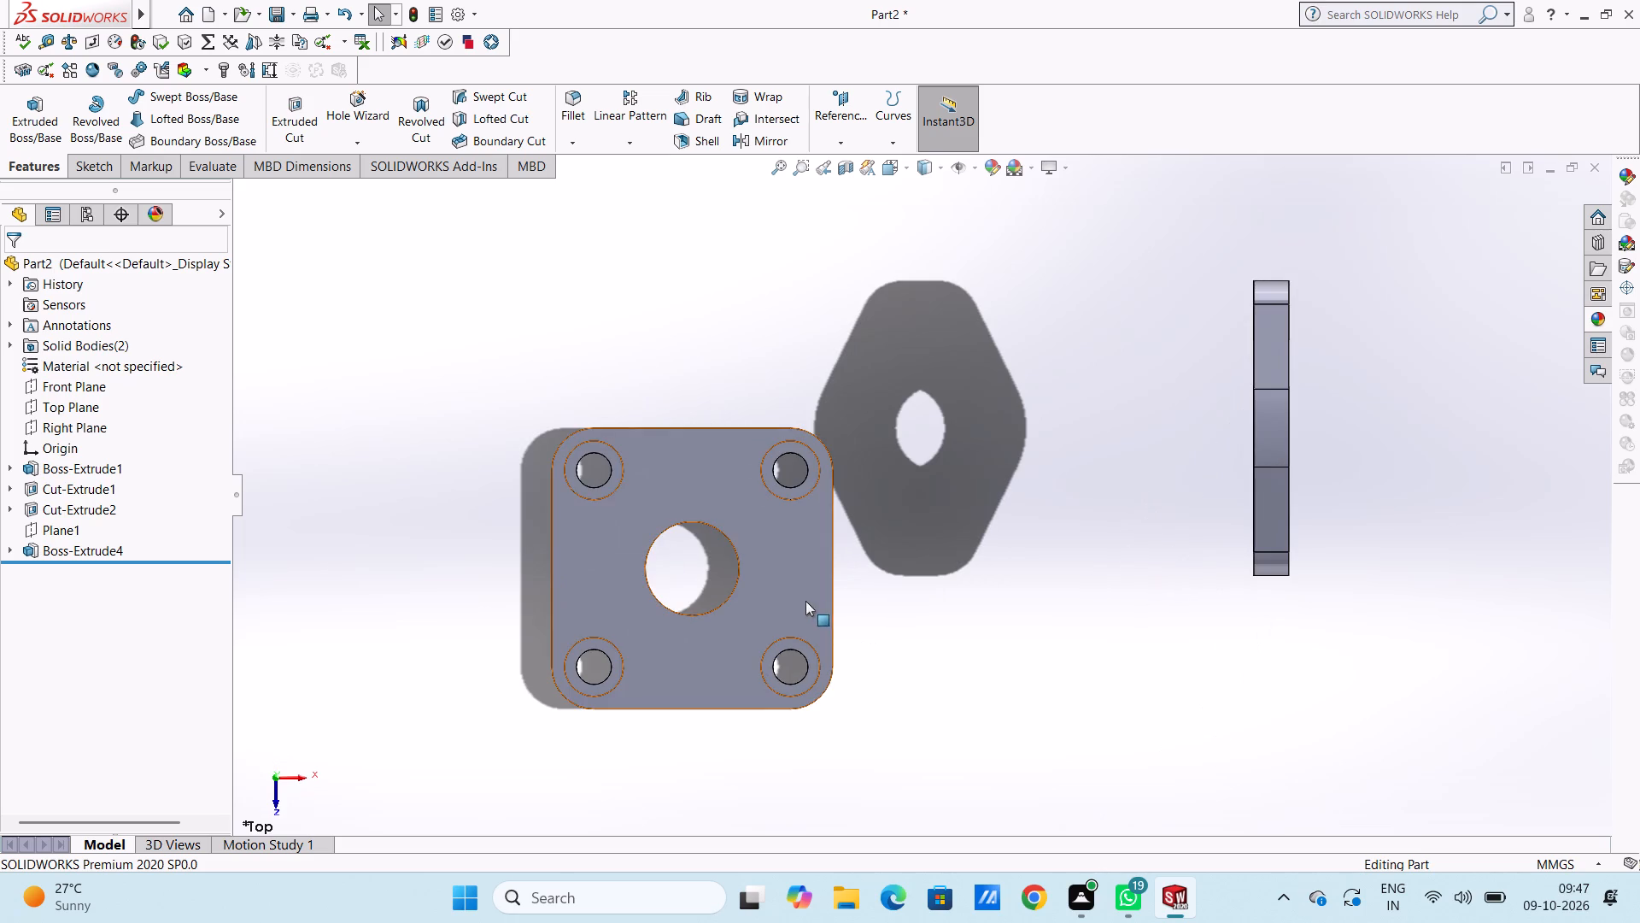
pyautogui.click(791, 574)
pyautogui.click(864, 533)
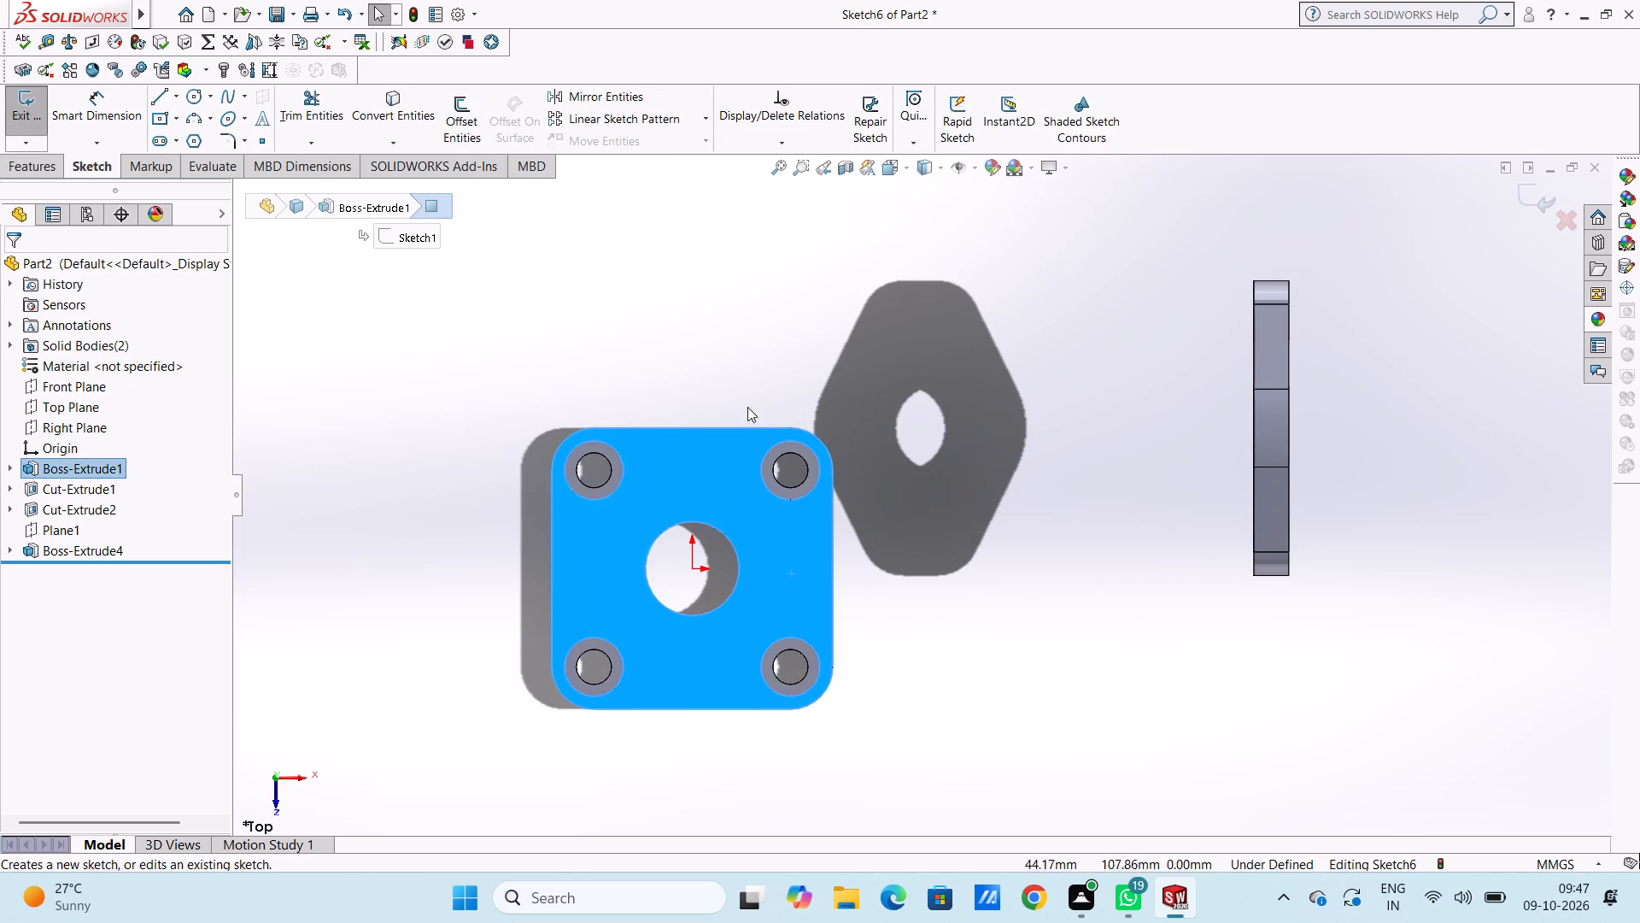
pyautogui.click(724, 379)
pyautogui.click(195, 98)
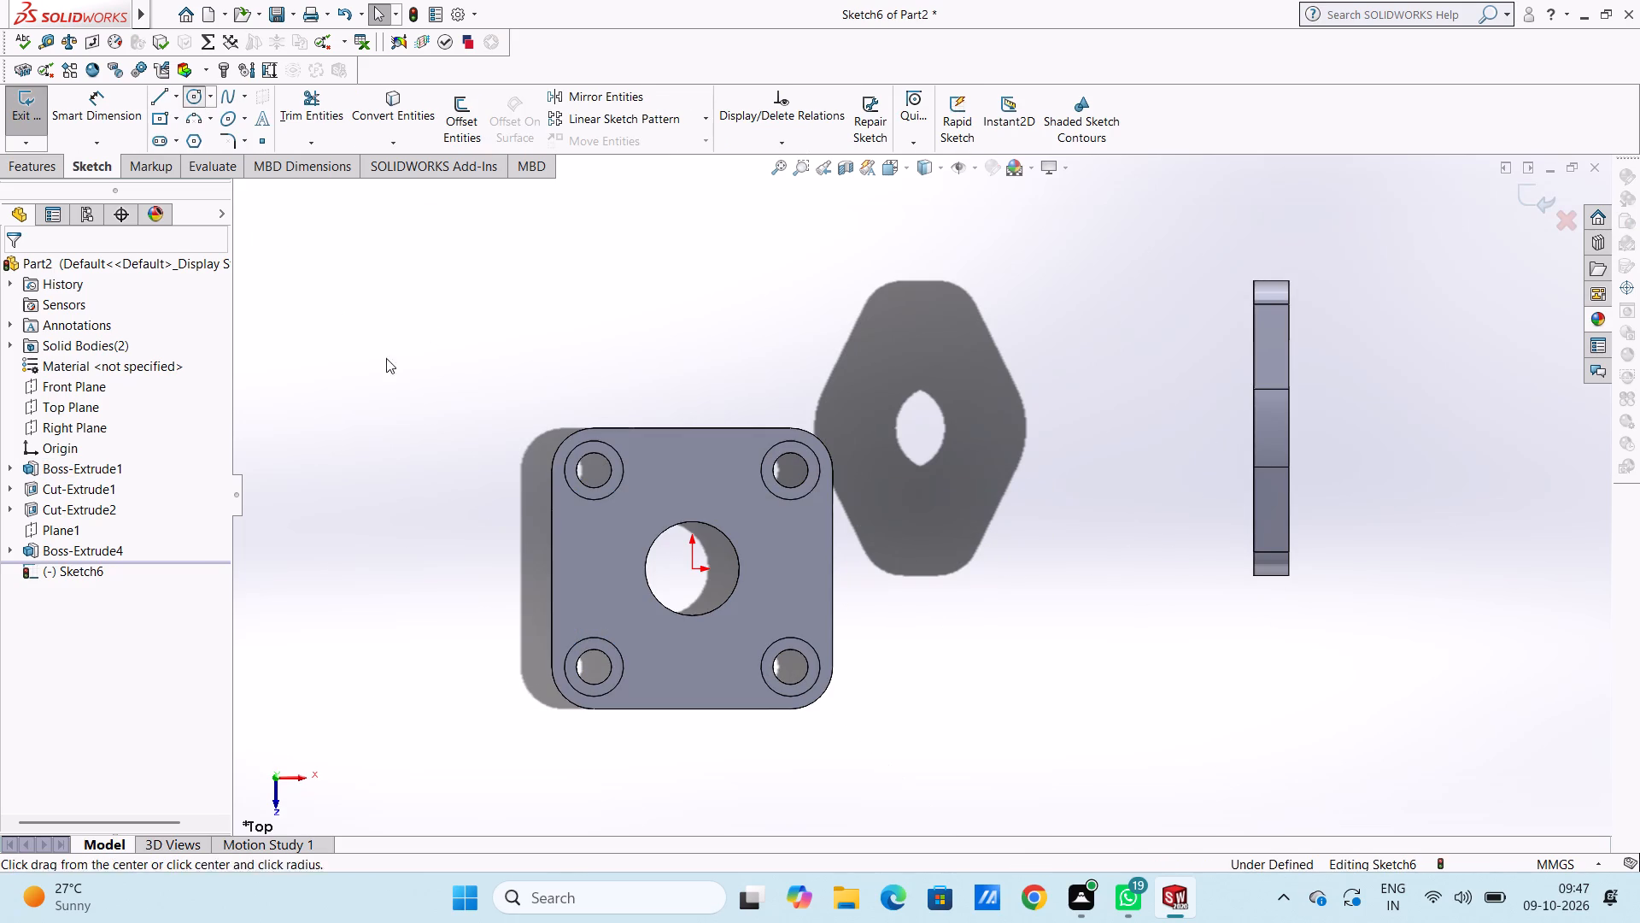
pyautogui.scroll(-2, 717, 525)
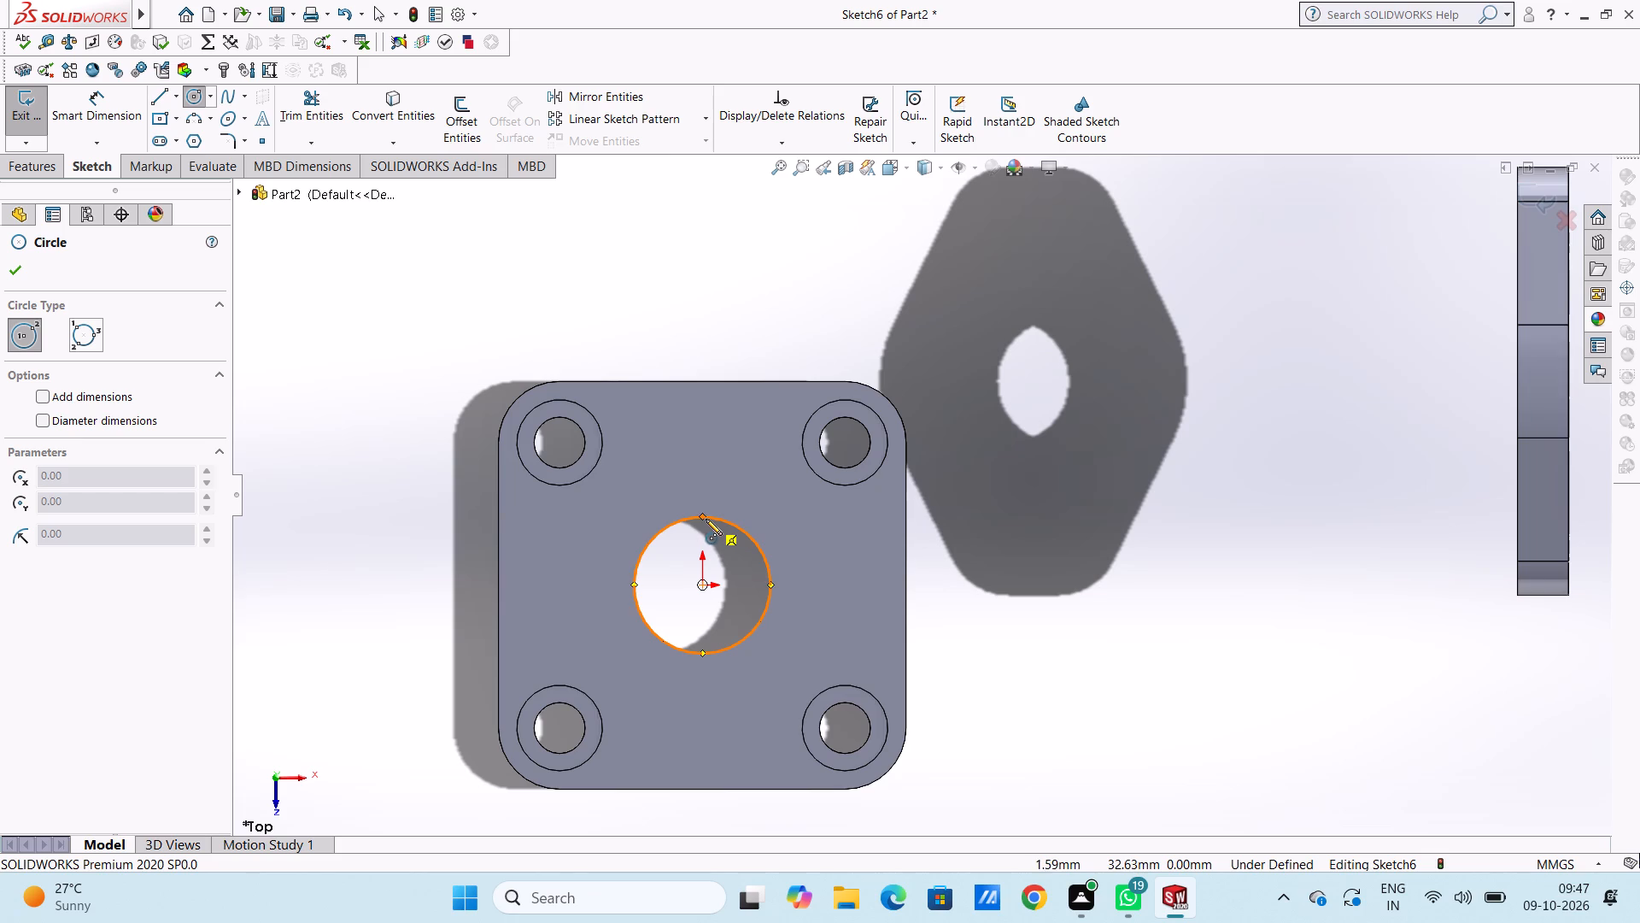
pyautogui.click(702, 585)
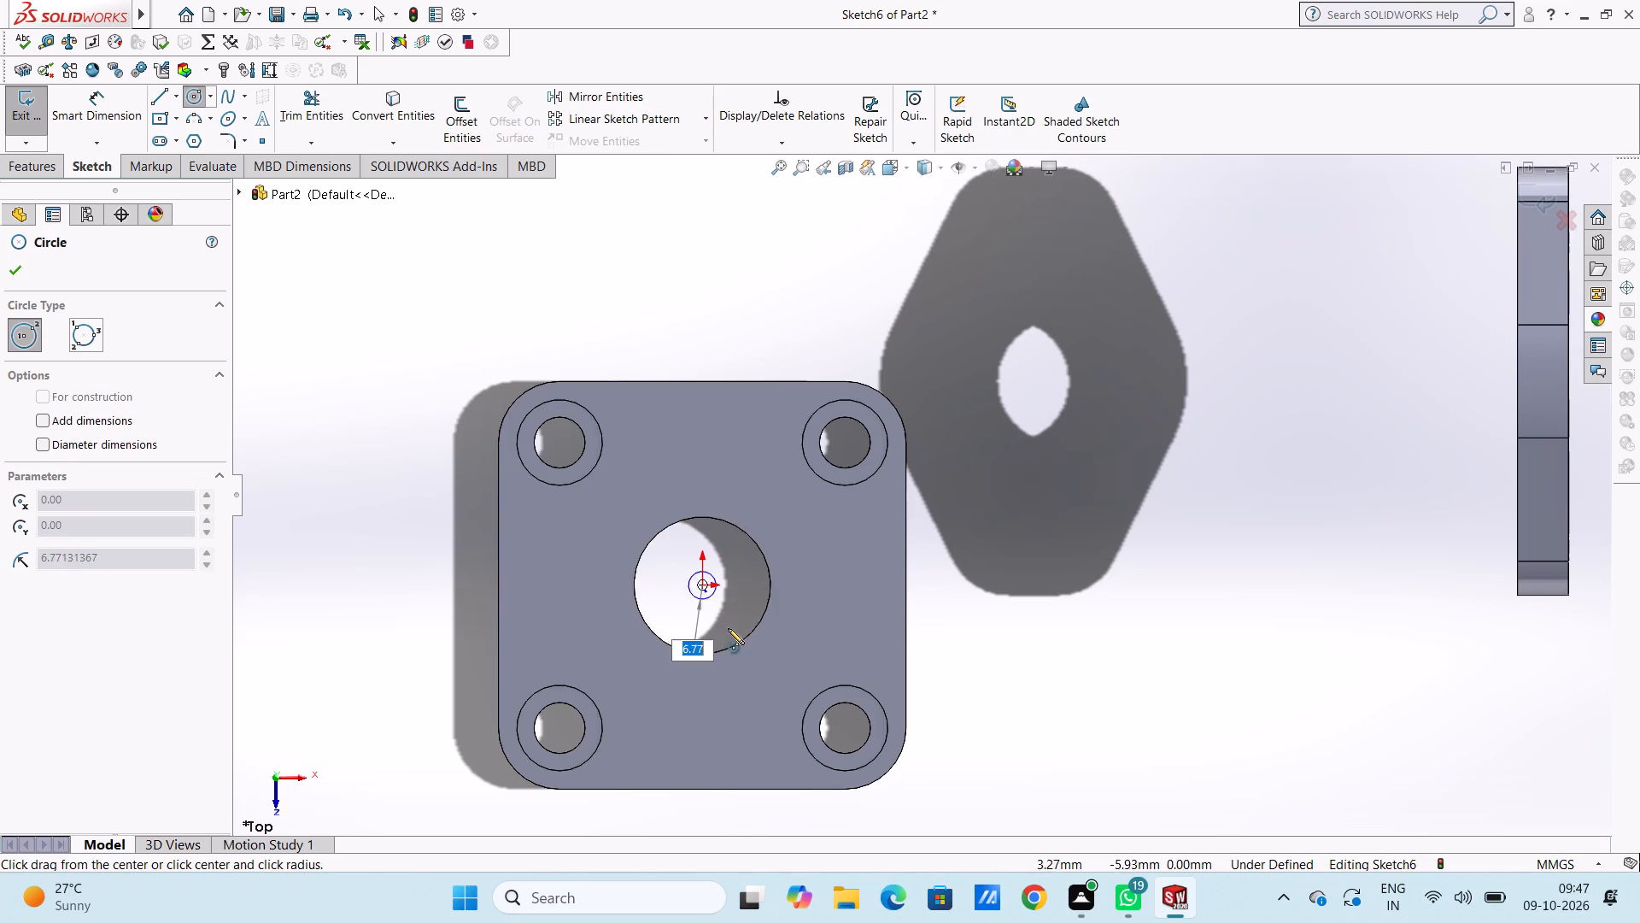
pyautogui.click(743, 644)
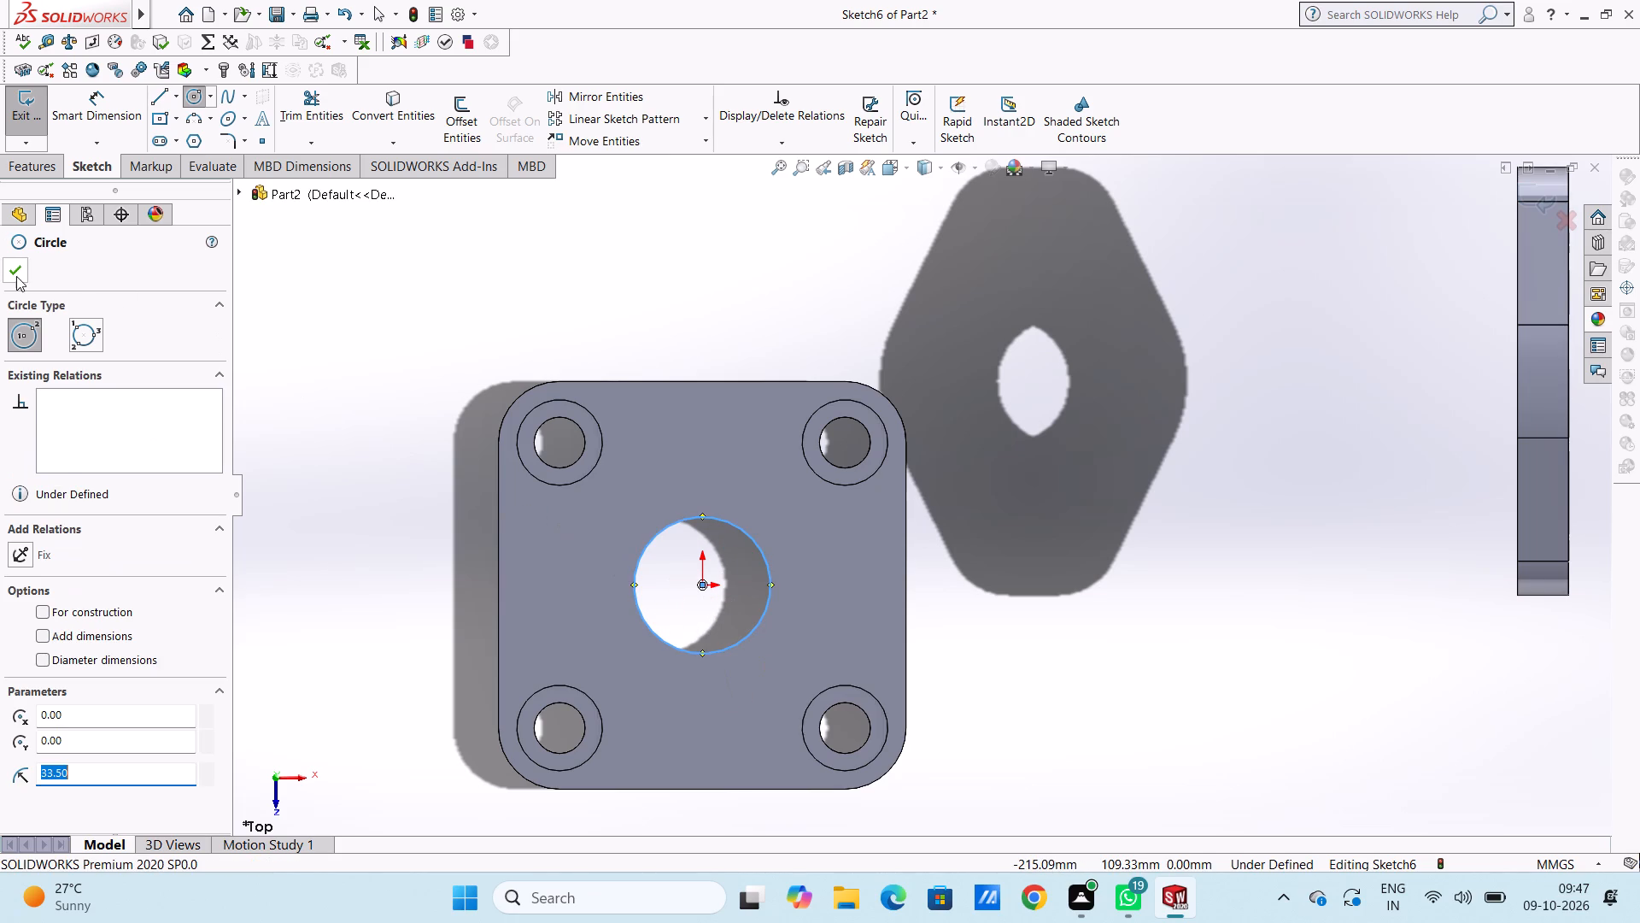
pyautogui.click(16, 275)
pyautogui.click(203, 298)
pyautogui.click(401, 362)
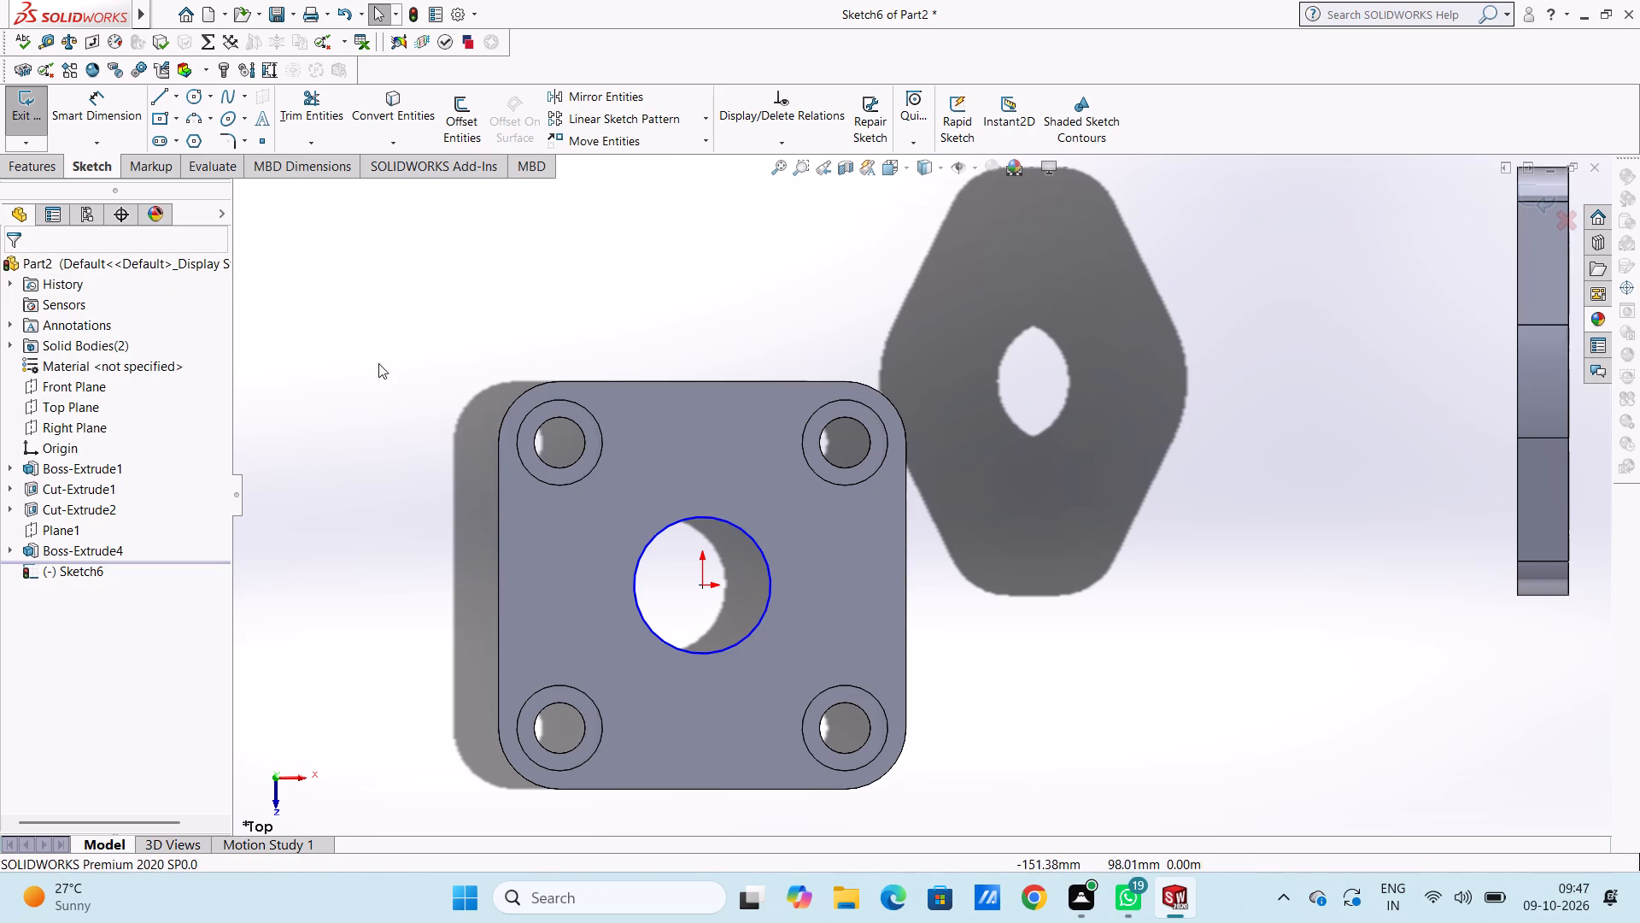
# Dimension the diameter of the circle around the plate's central hole, keeping its drawn size.
pyautogui.click(102, 102)
pyautogui.scroll(3, 662, 583)
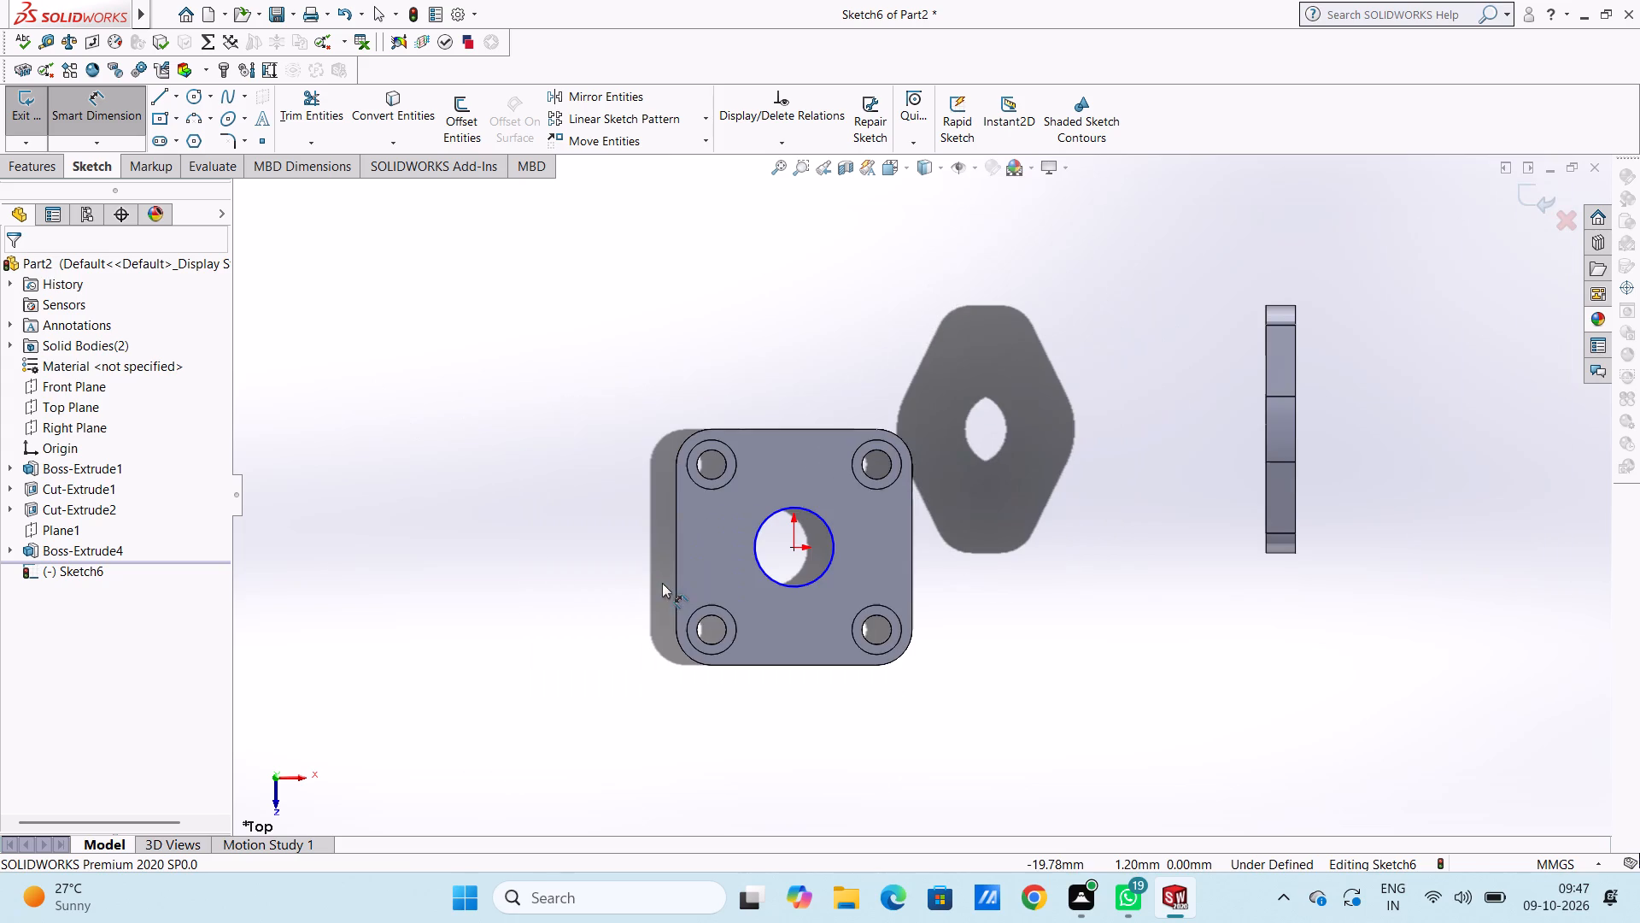
pyautogui.click(771, 576)
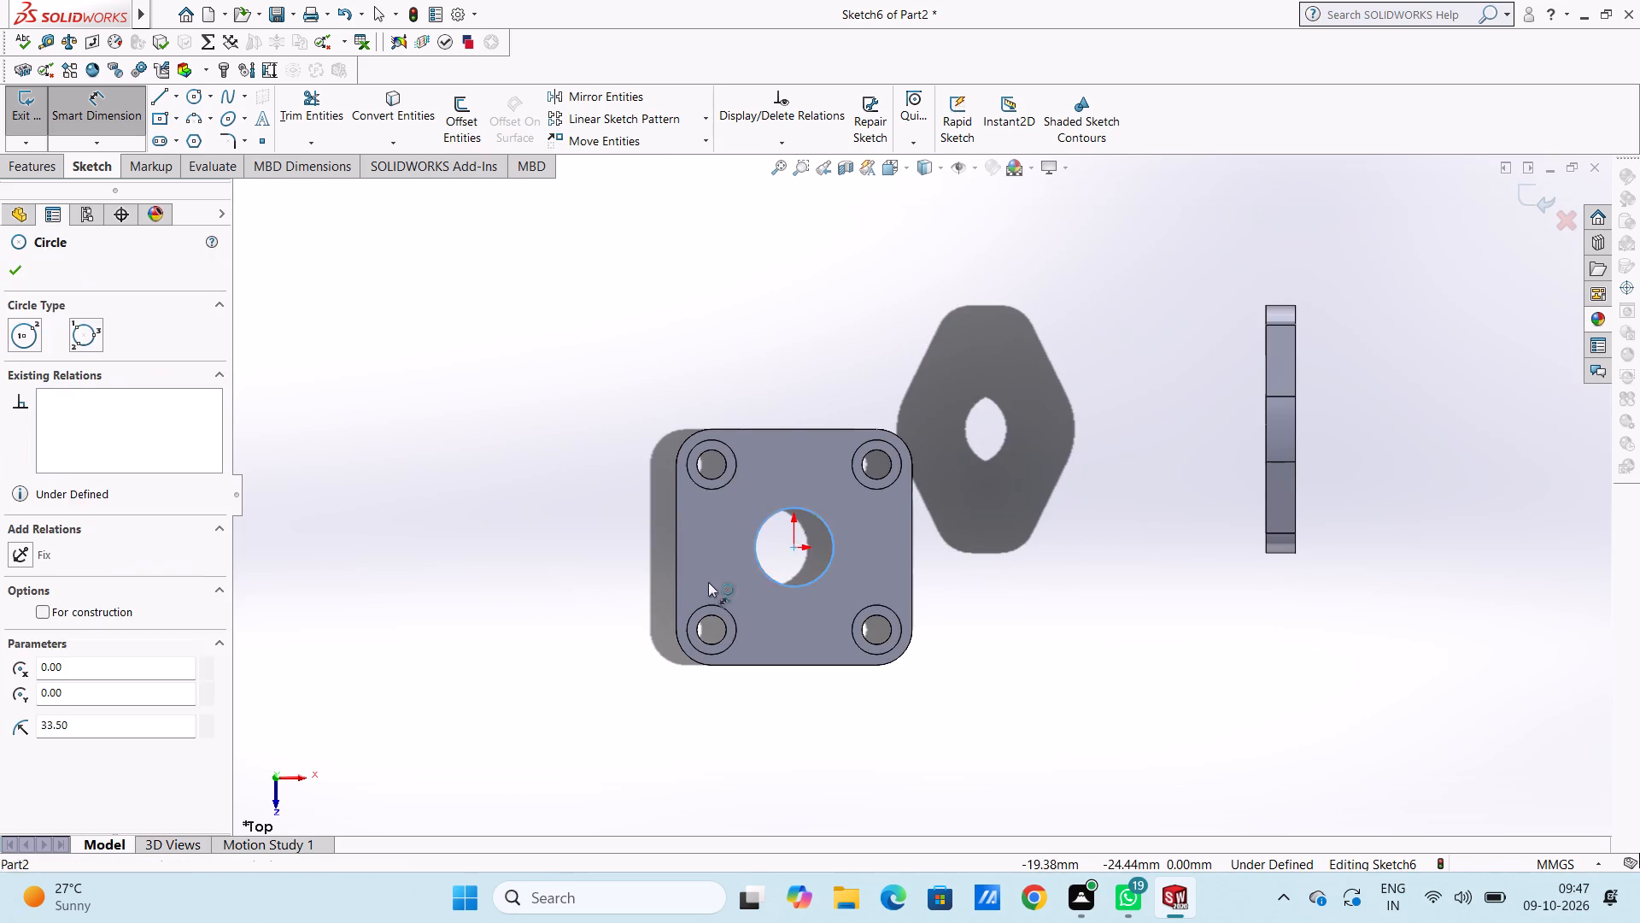
pyautogui.click(512, 649)
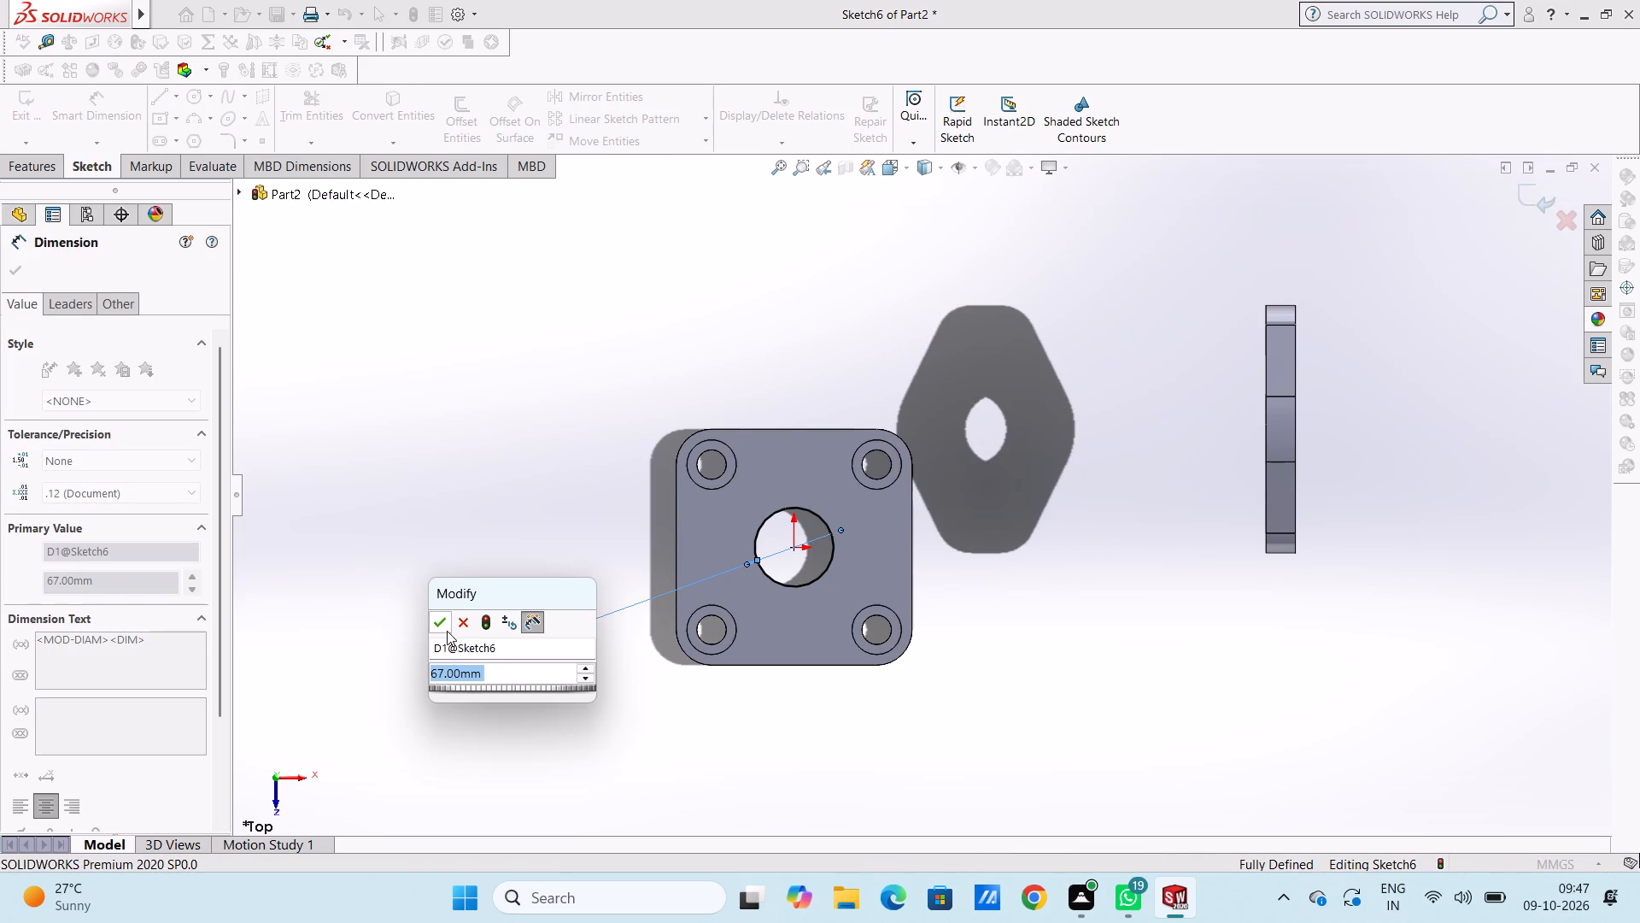
pyautogui.click(447, 631)
pyautogui.click(440, 557)
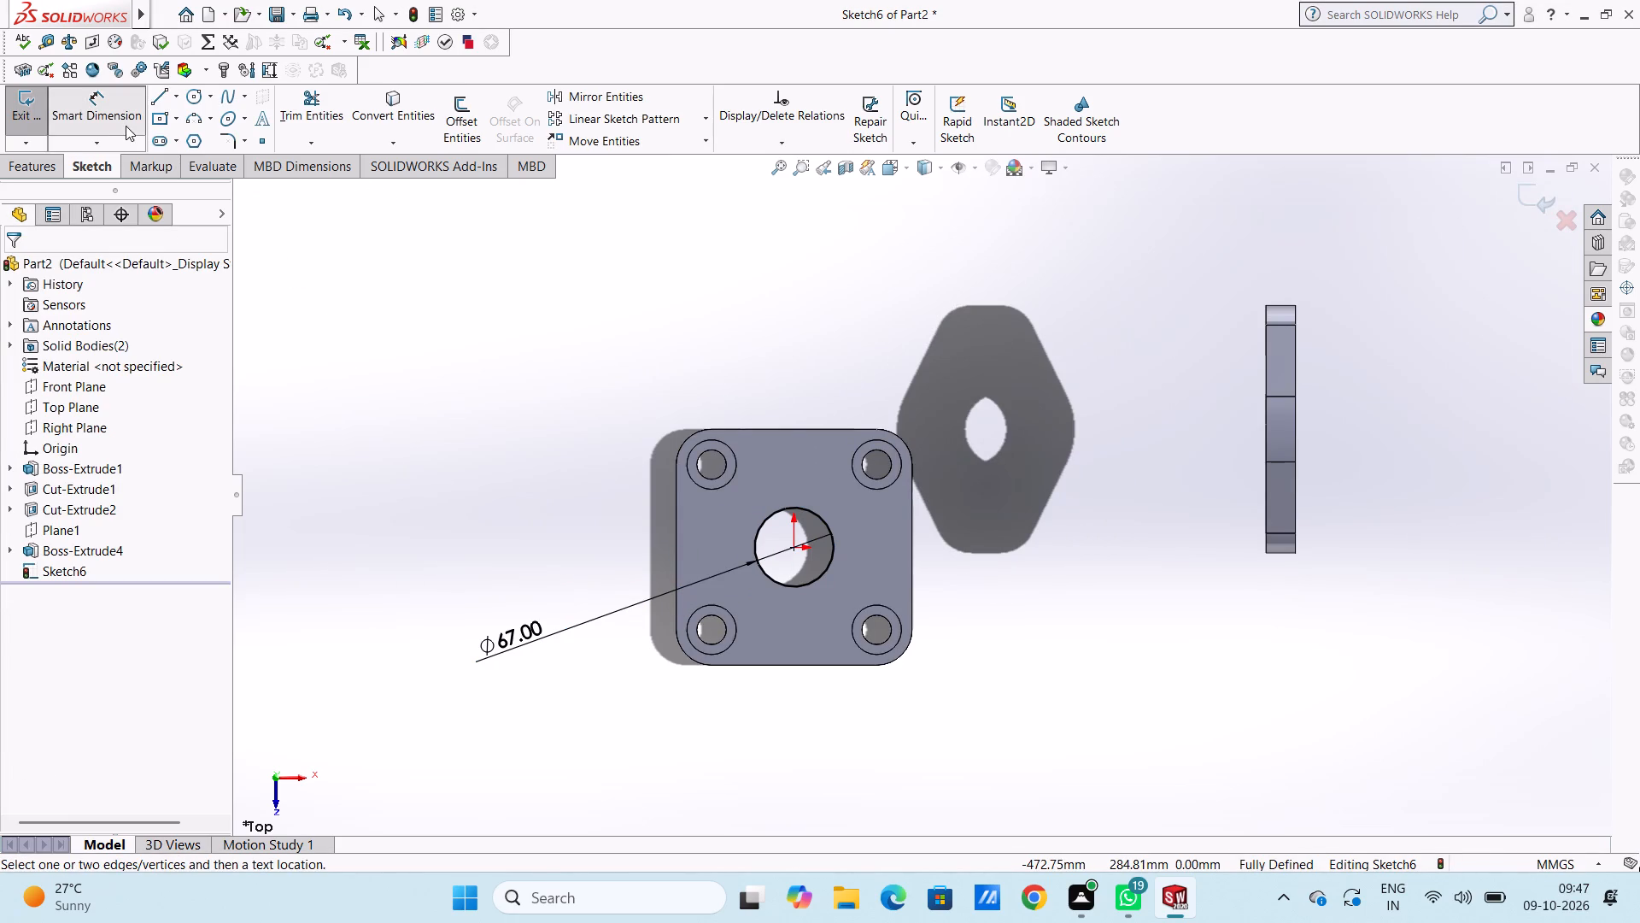
pyautogui.click(126, 126)
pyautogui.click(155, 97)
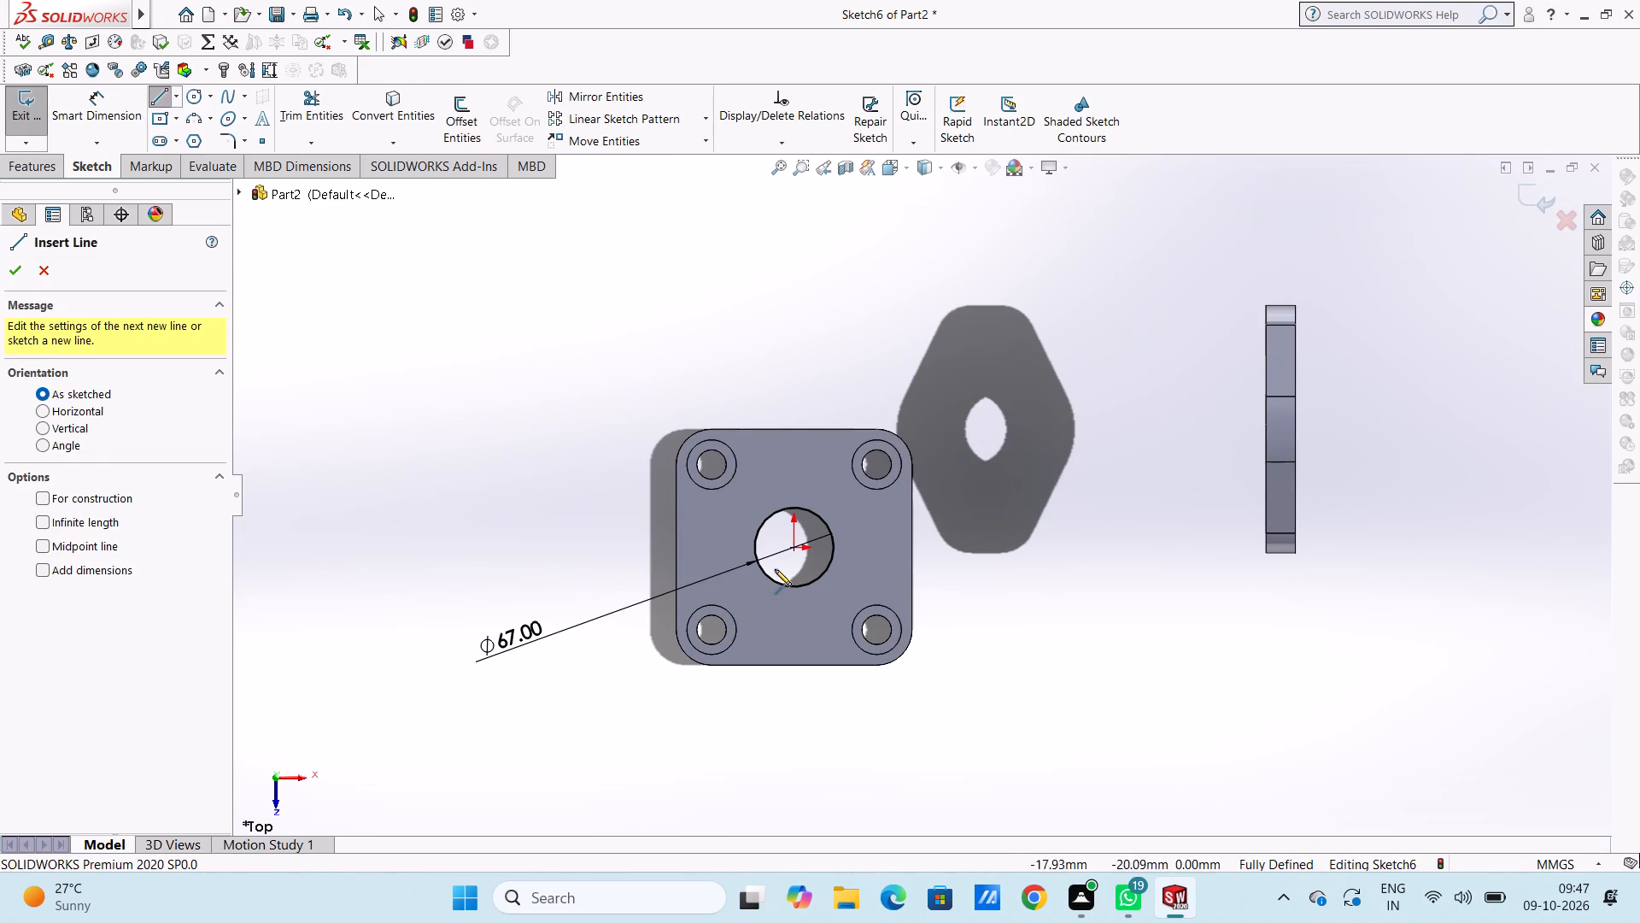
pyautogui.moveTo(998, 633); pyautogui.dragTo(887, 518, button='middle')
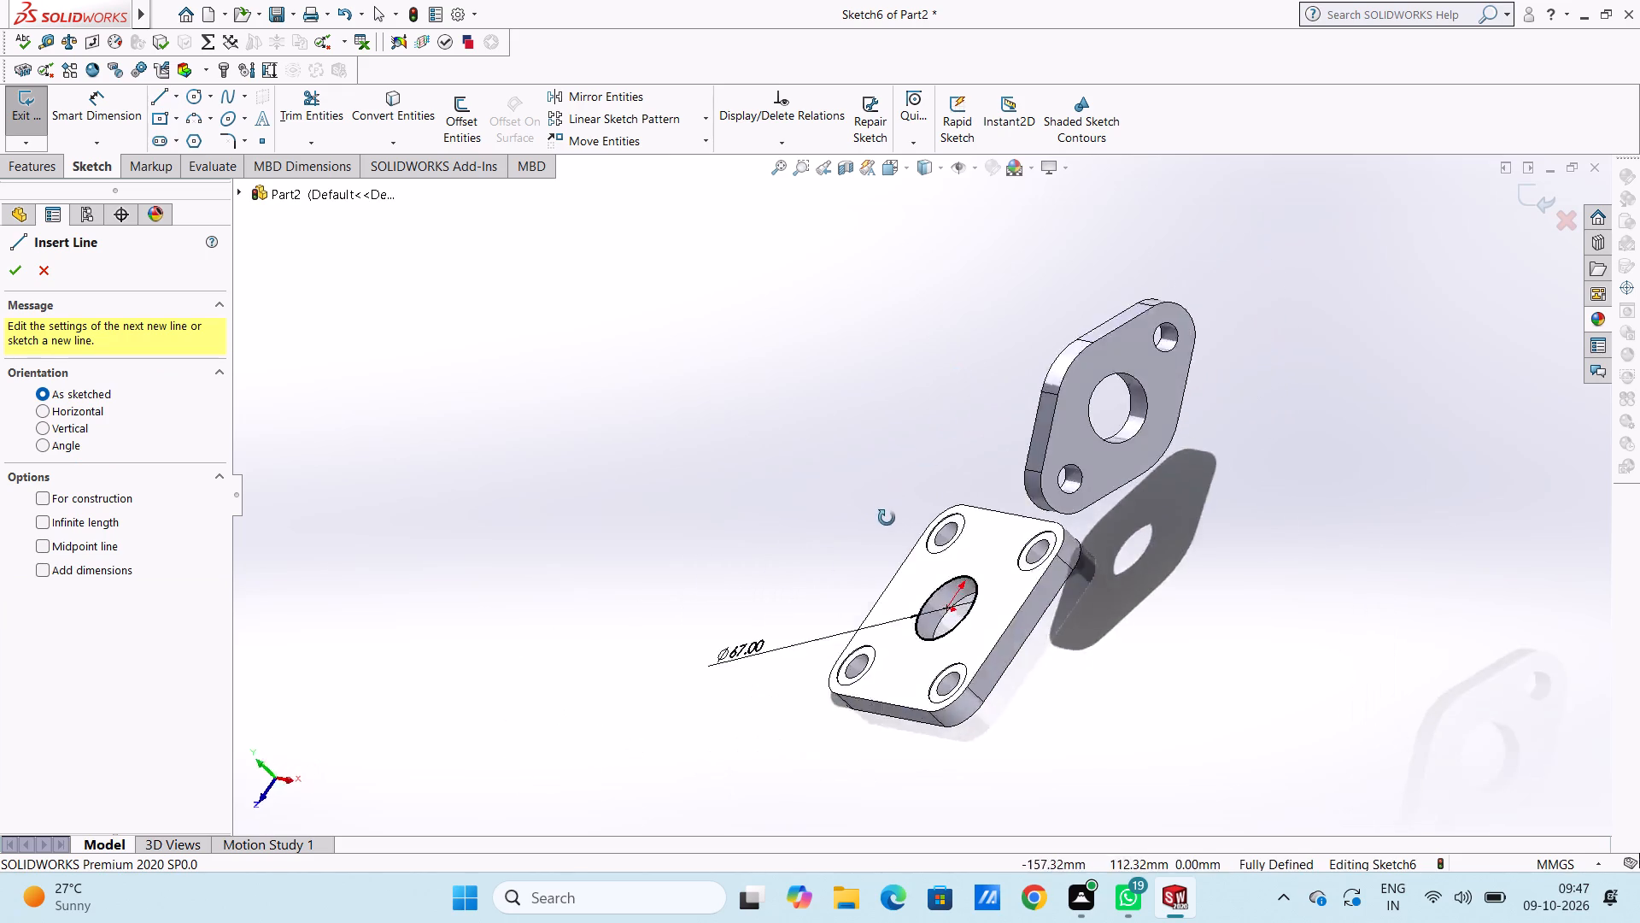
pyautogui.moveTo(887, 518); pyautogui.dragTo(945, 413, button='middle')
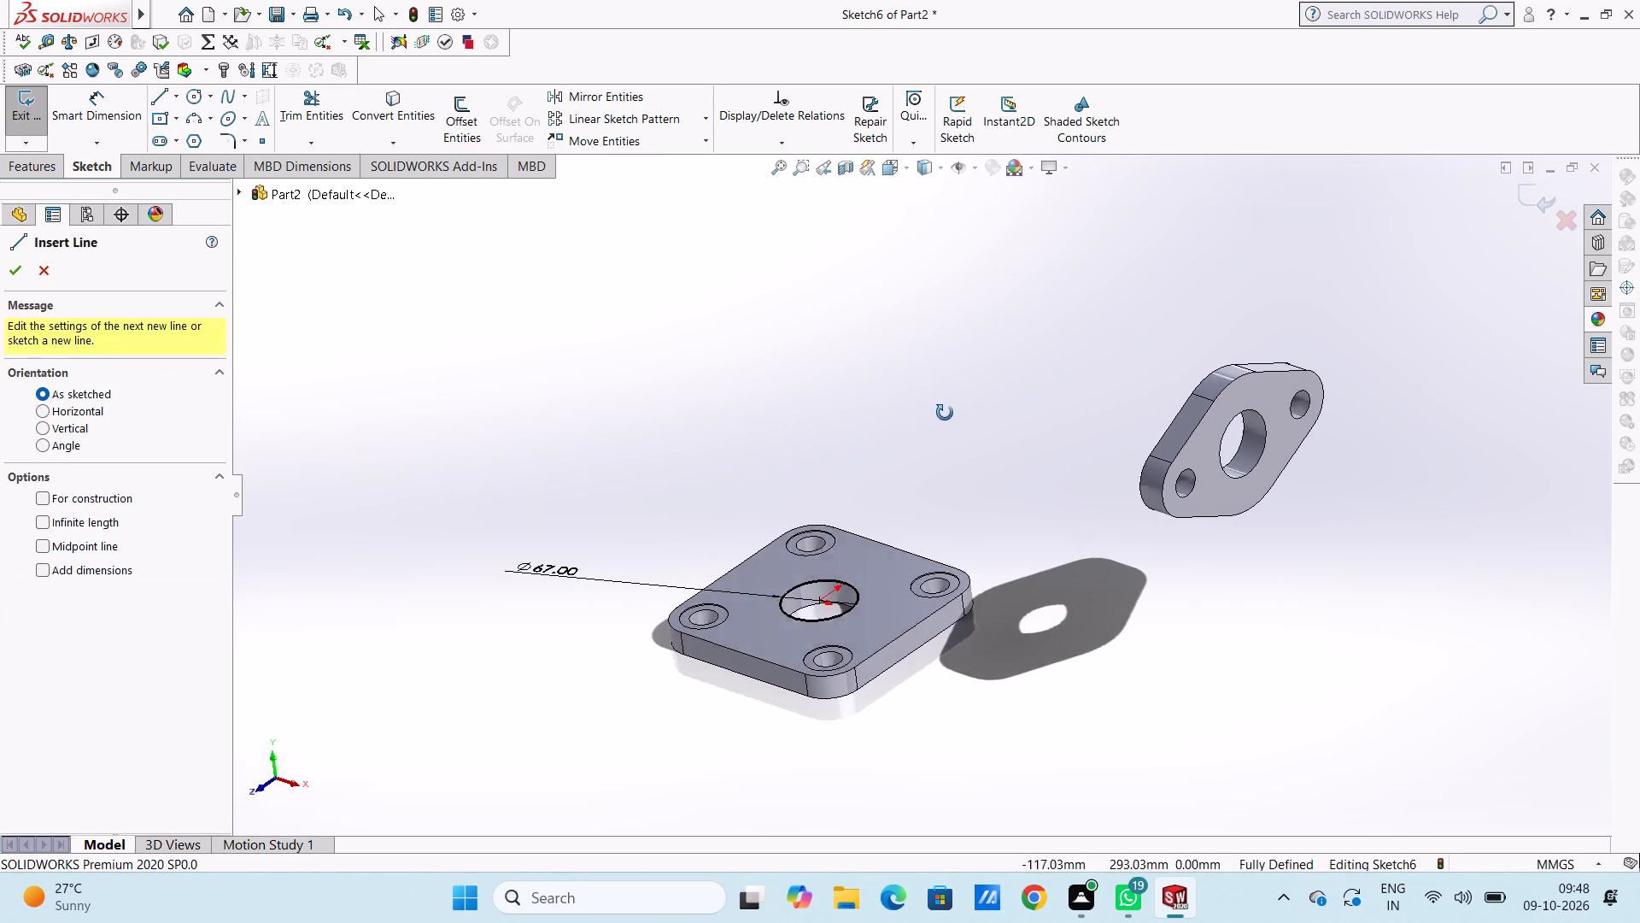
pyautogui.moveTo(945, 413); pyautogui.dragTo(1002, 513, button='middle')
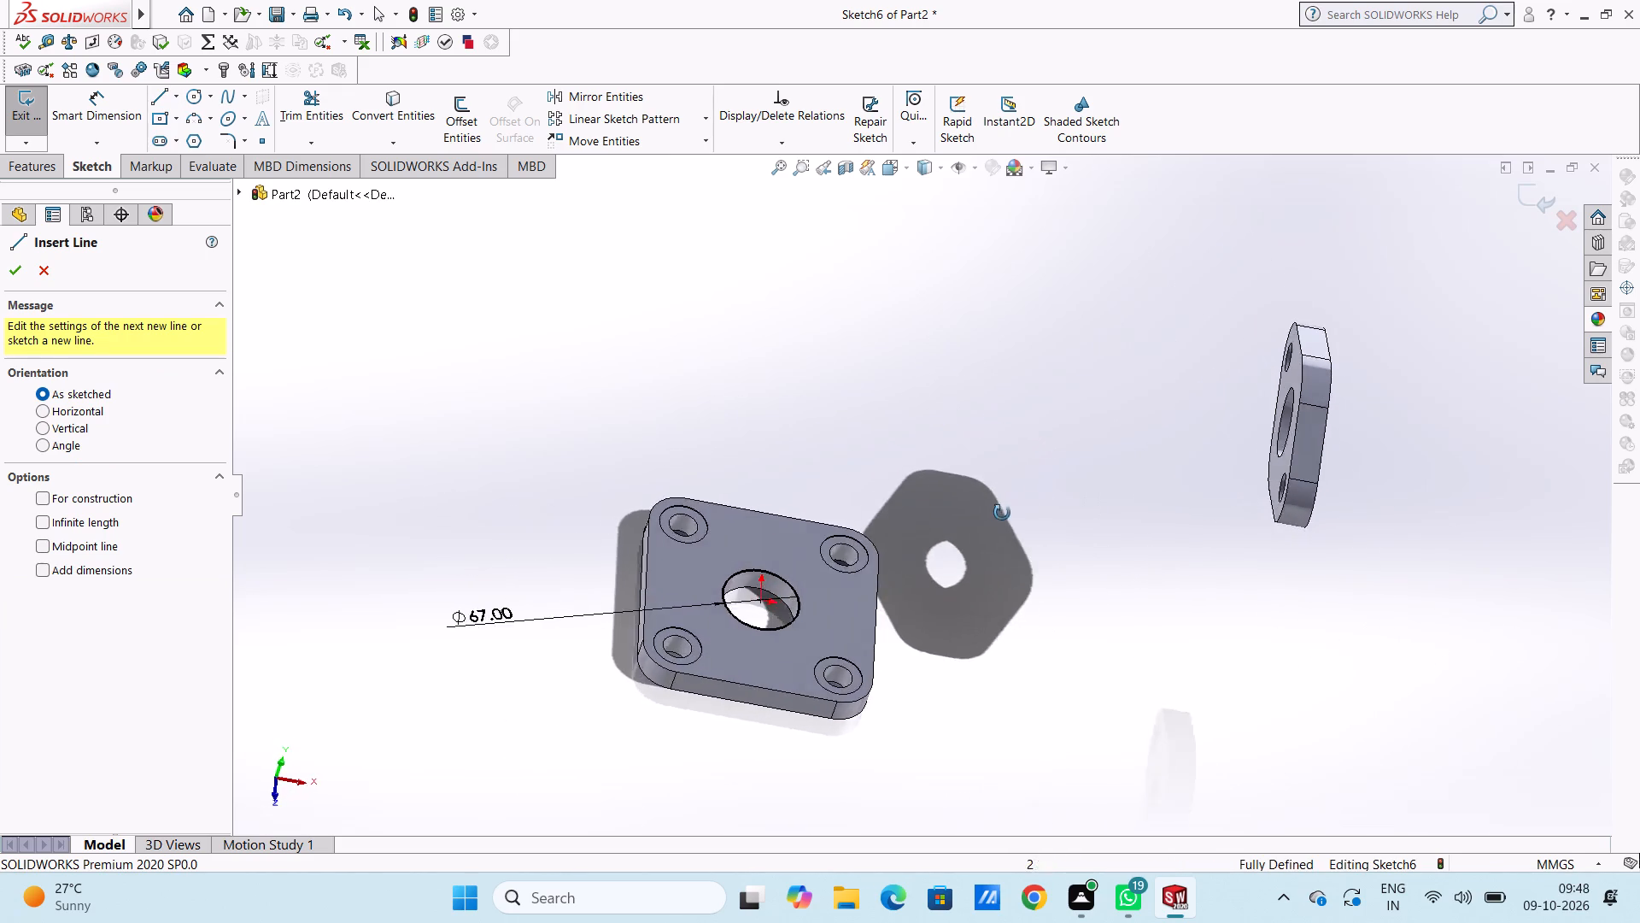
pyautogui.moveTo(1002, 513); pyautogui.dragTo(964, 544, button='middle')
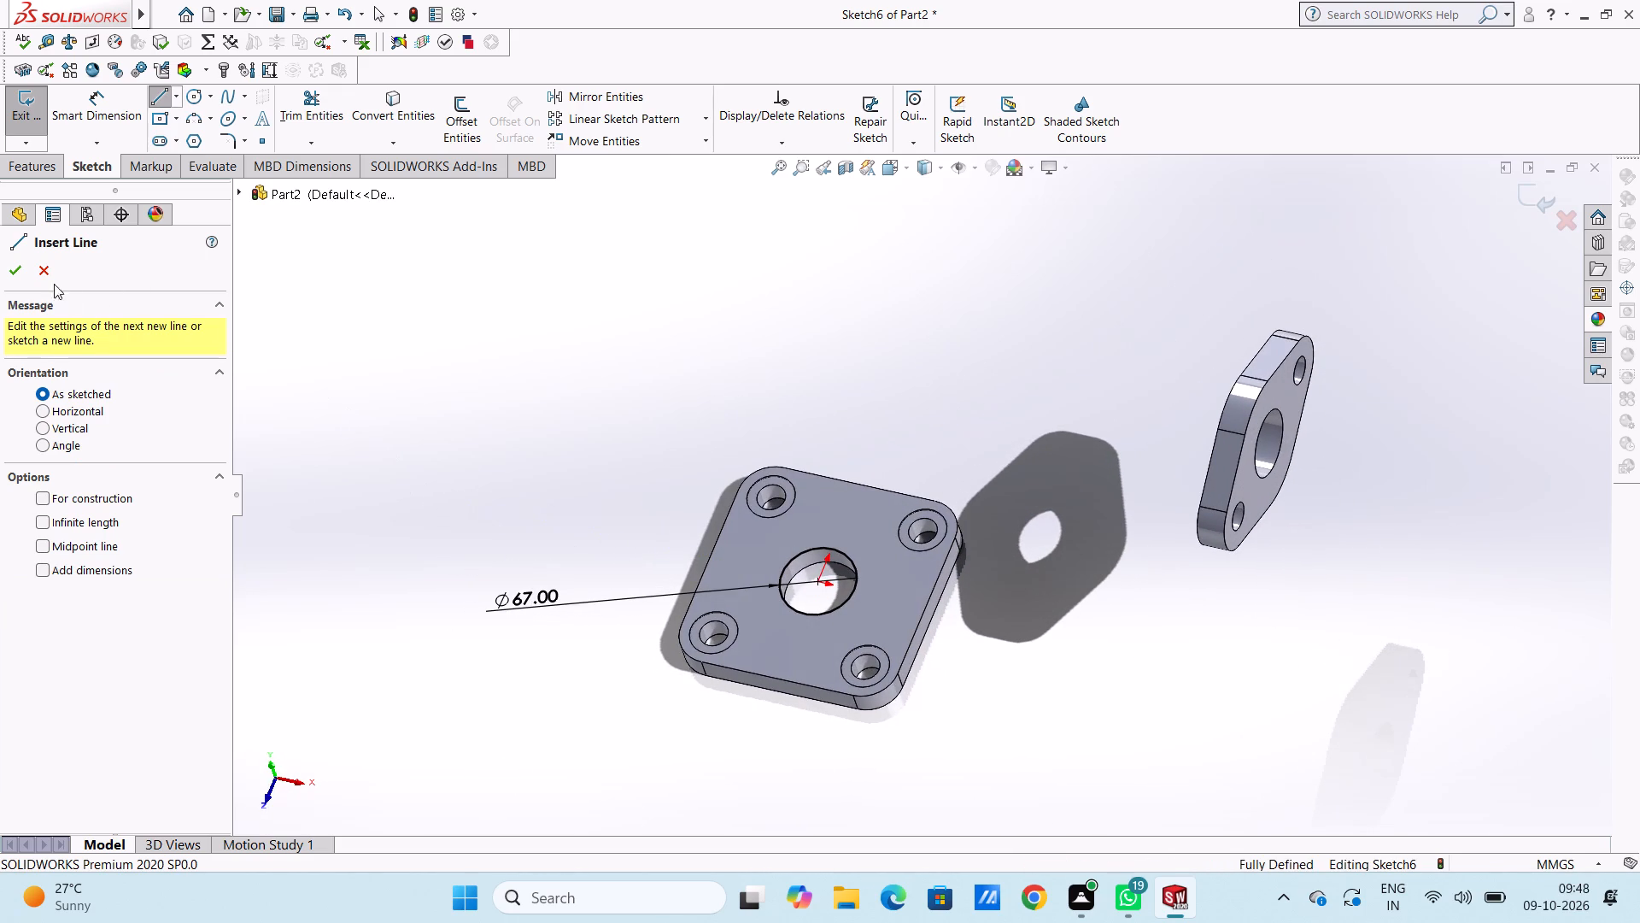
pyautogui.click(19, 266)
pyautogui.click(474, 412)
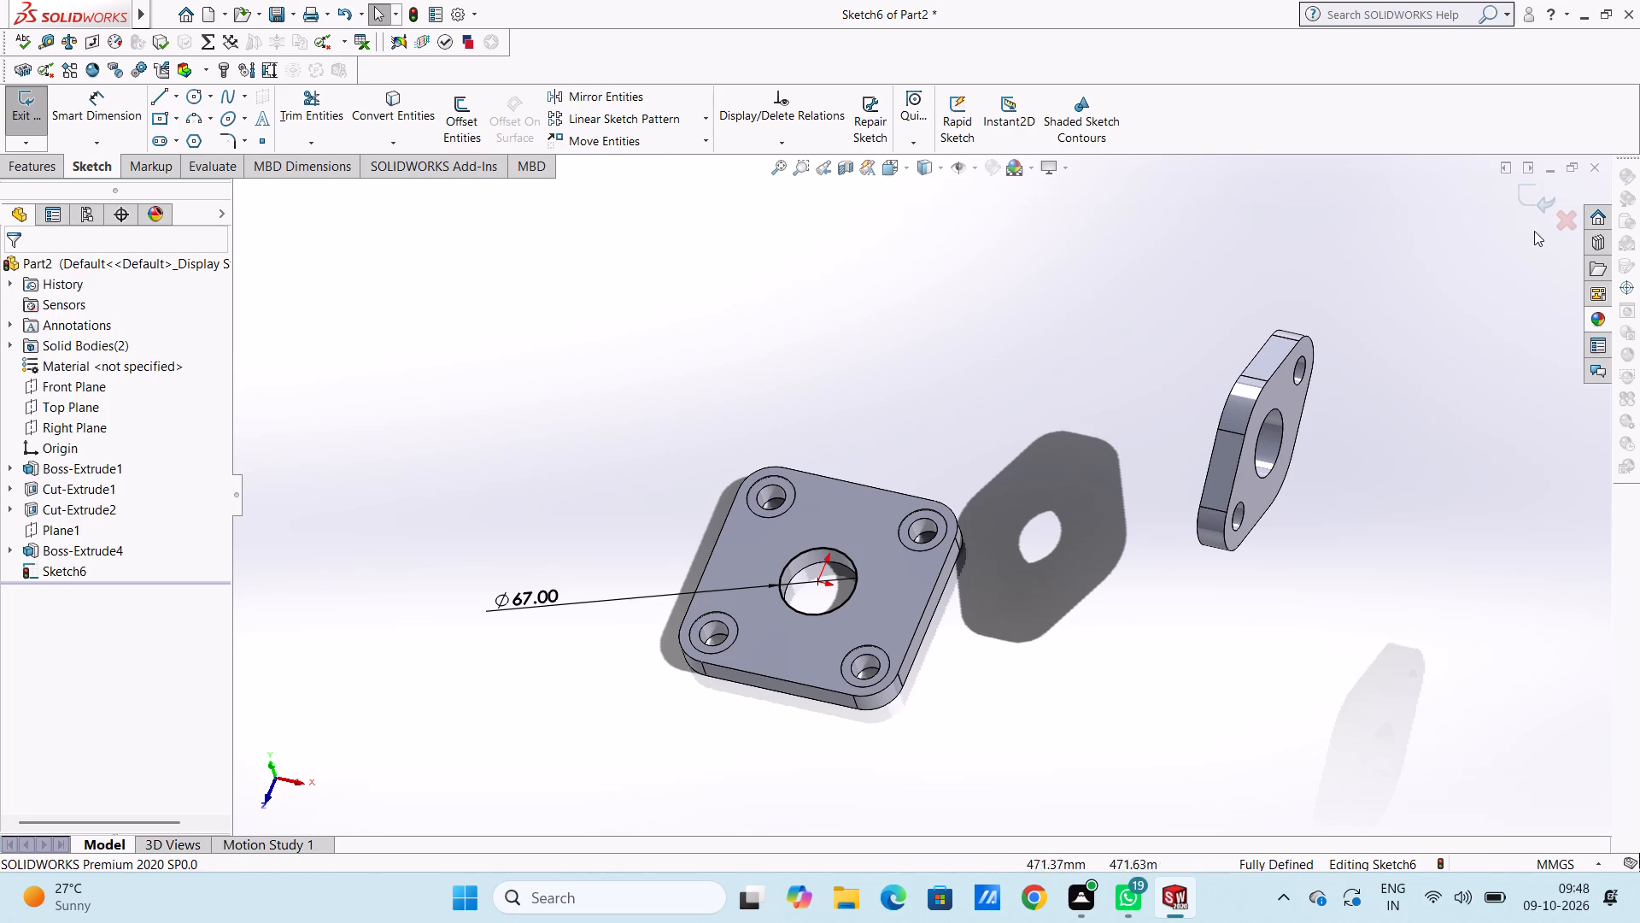
# Exit the circle sketch on the plate's top face.
pyautogui.click(1534, 207)
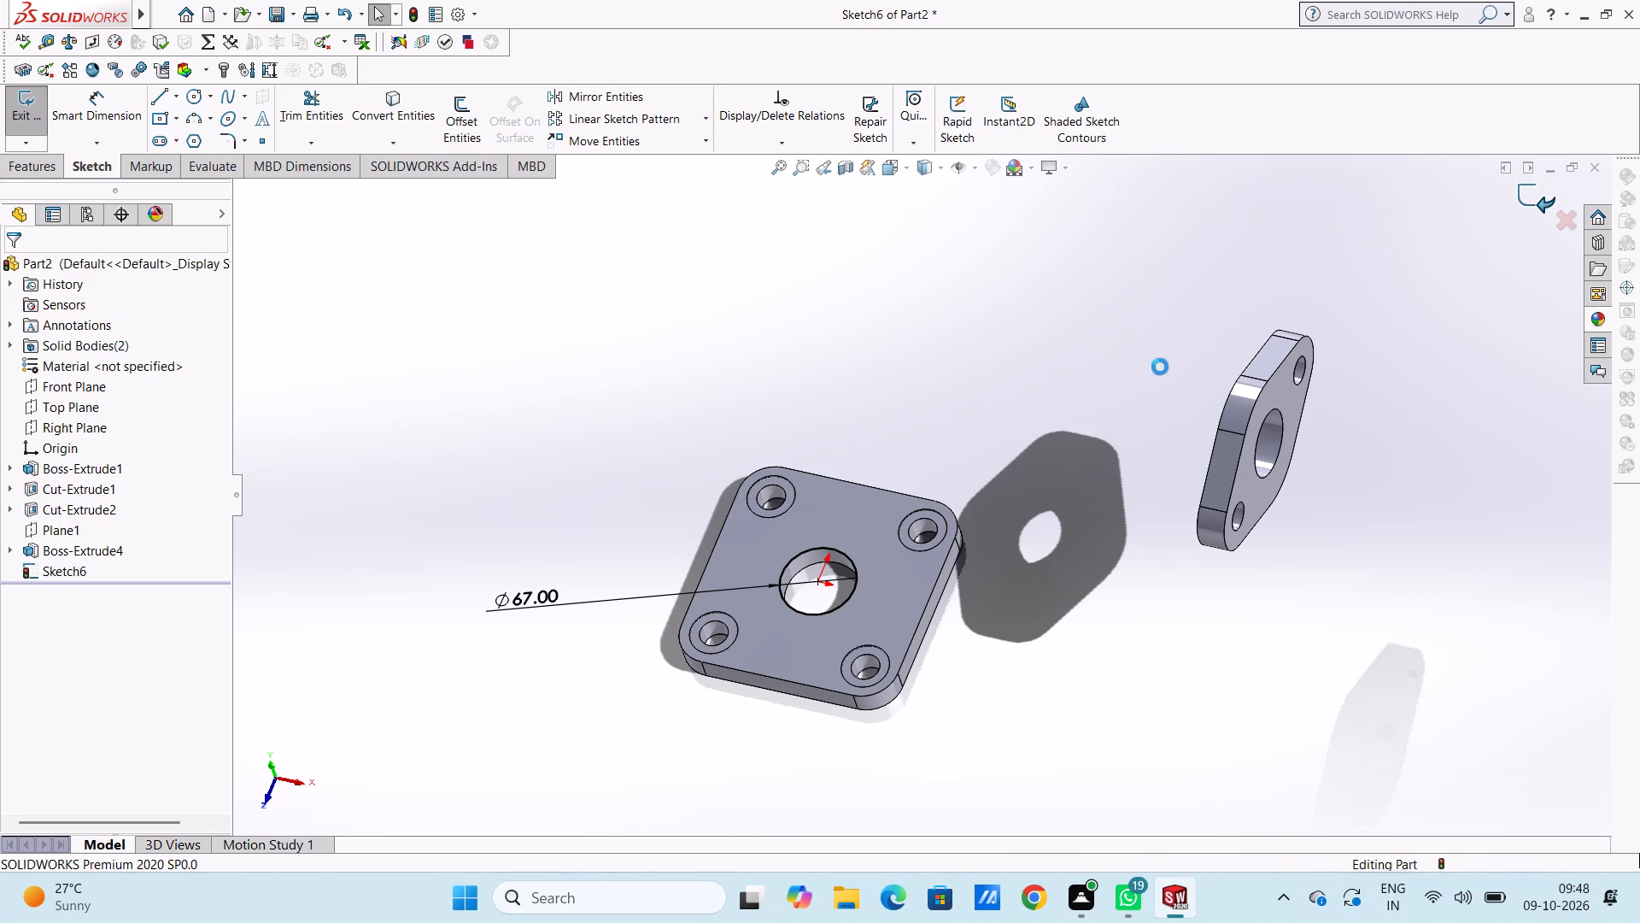
pyautogui.click(1033, 444)
# Create a reference plane parallel to the Right Plane at an offset of 0 mm.
pyautogui.moveTo(1071, 600); pyautogui.dragTo(1089, 599, button='middle')
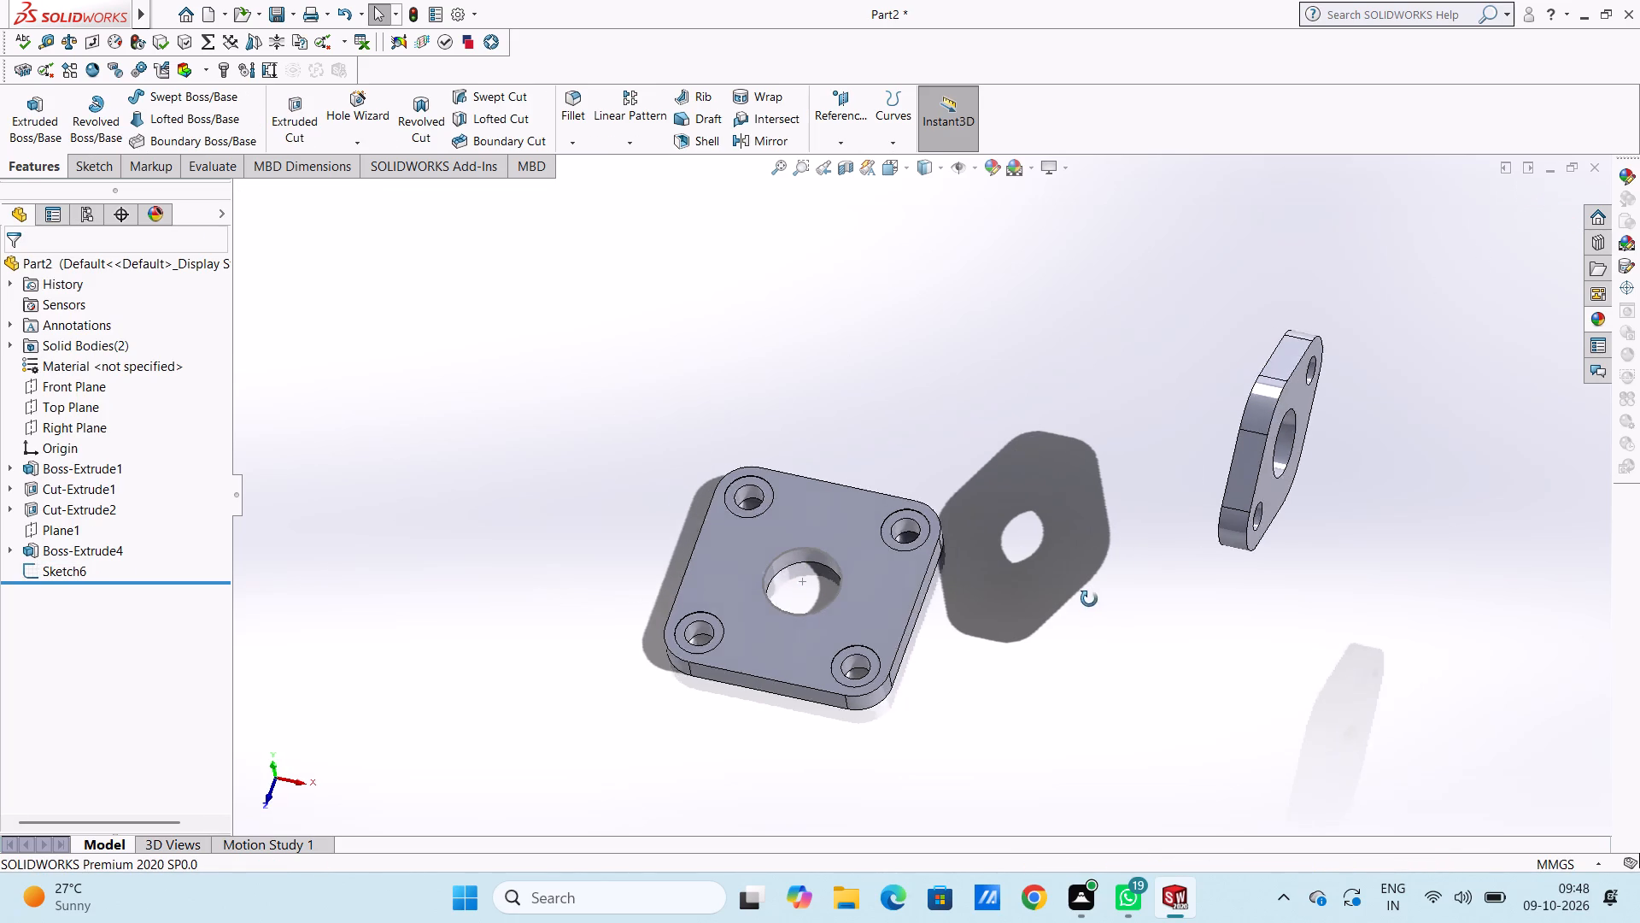
pyautogui.moveTo(1089, 599); pyautogui.dragTo(1112, 745, button='middle')
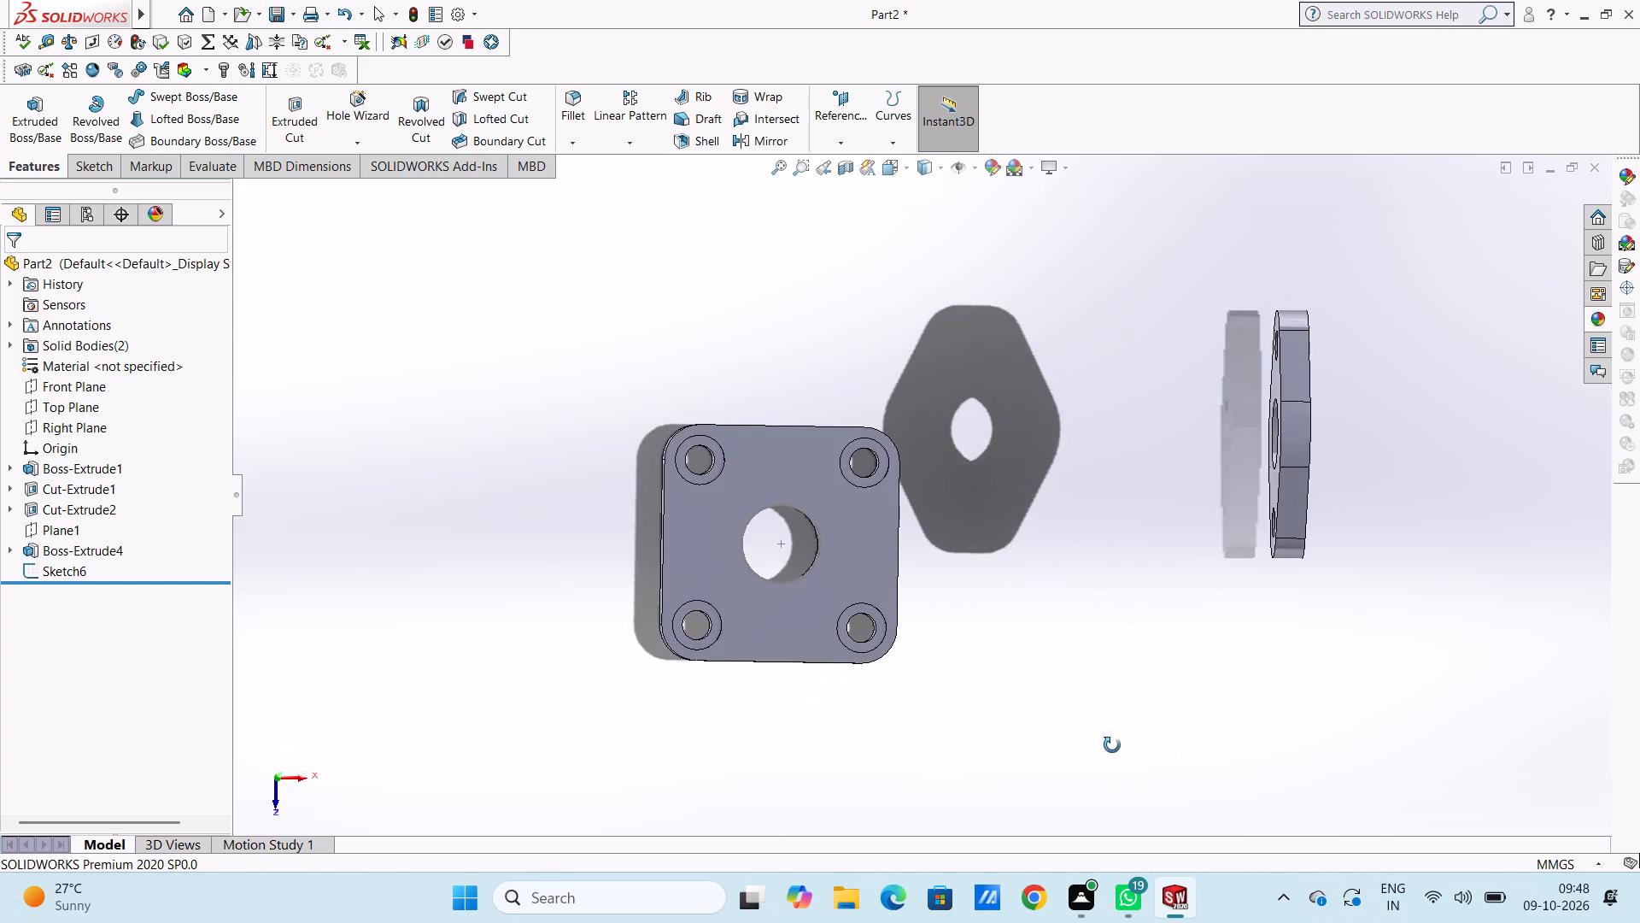
pyautogui.moveTo(1112, 745); pyautogui.dragTo(1104, 740, button='middle')
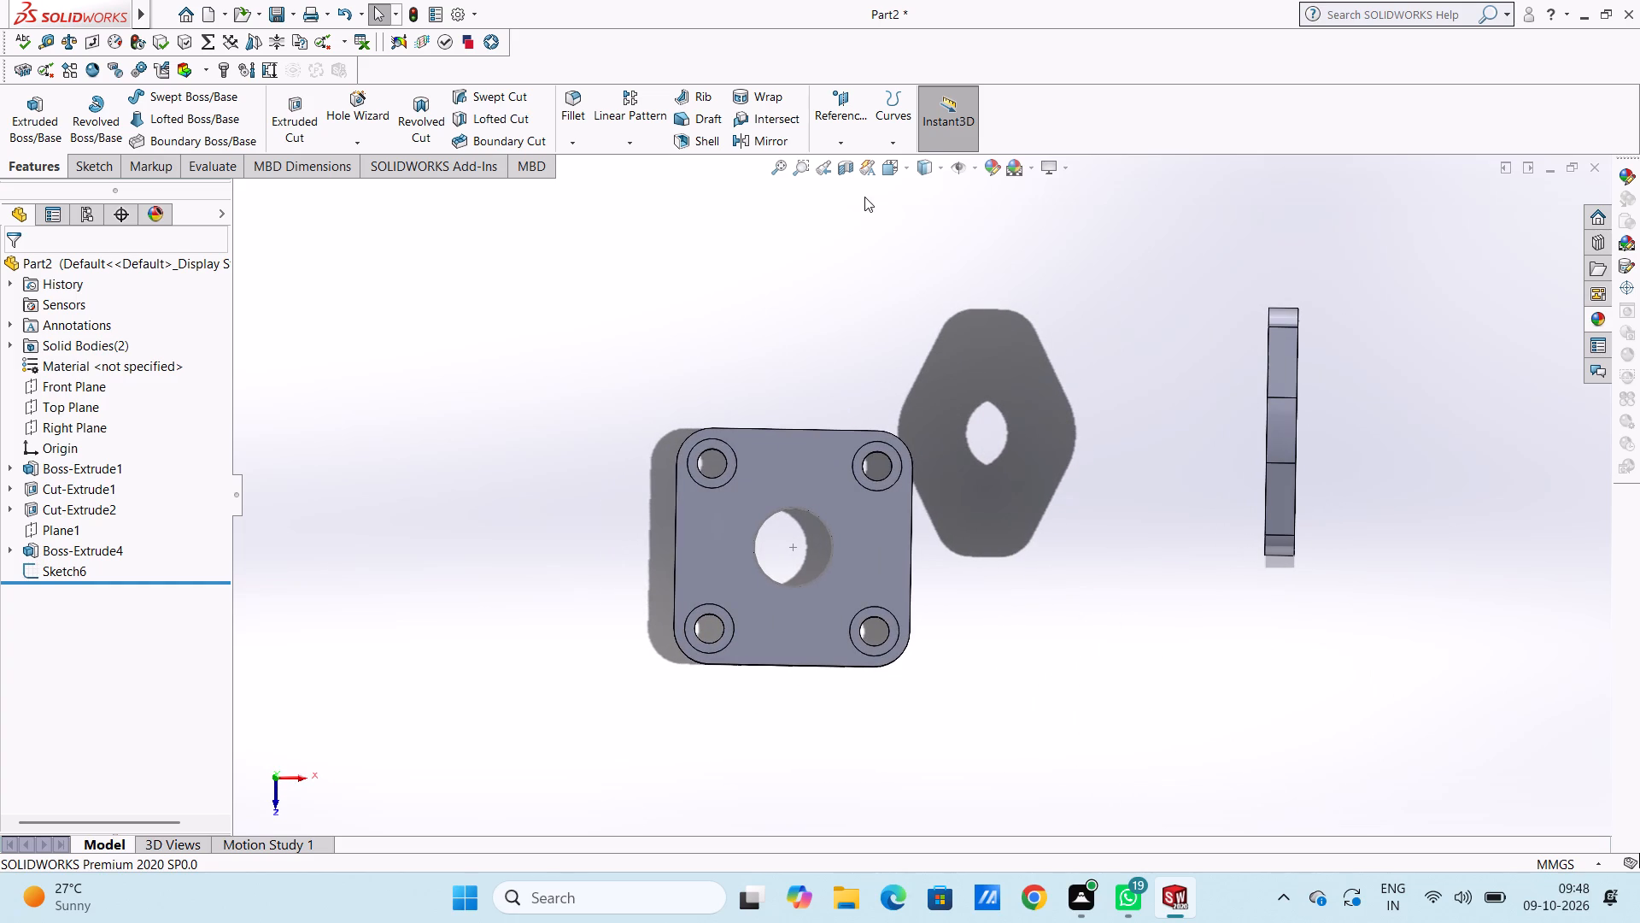
pyautogui.click(842, 97)
pyautogui.click(861, 166)
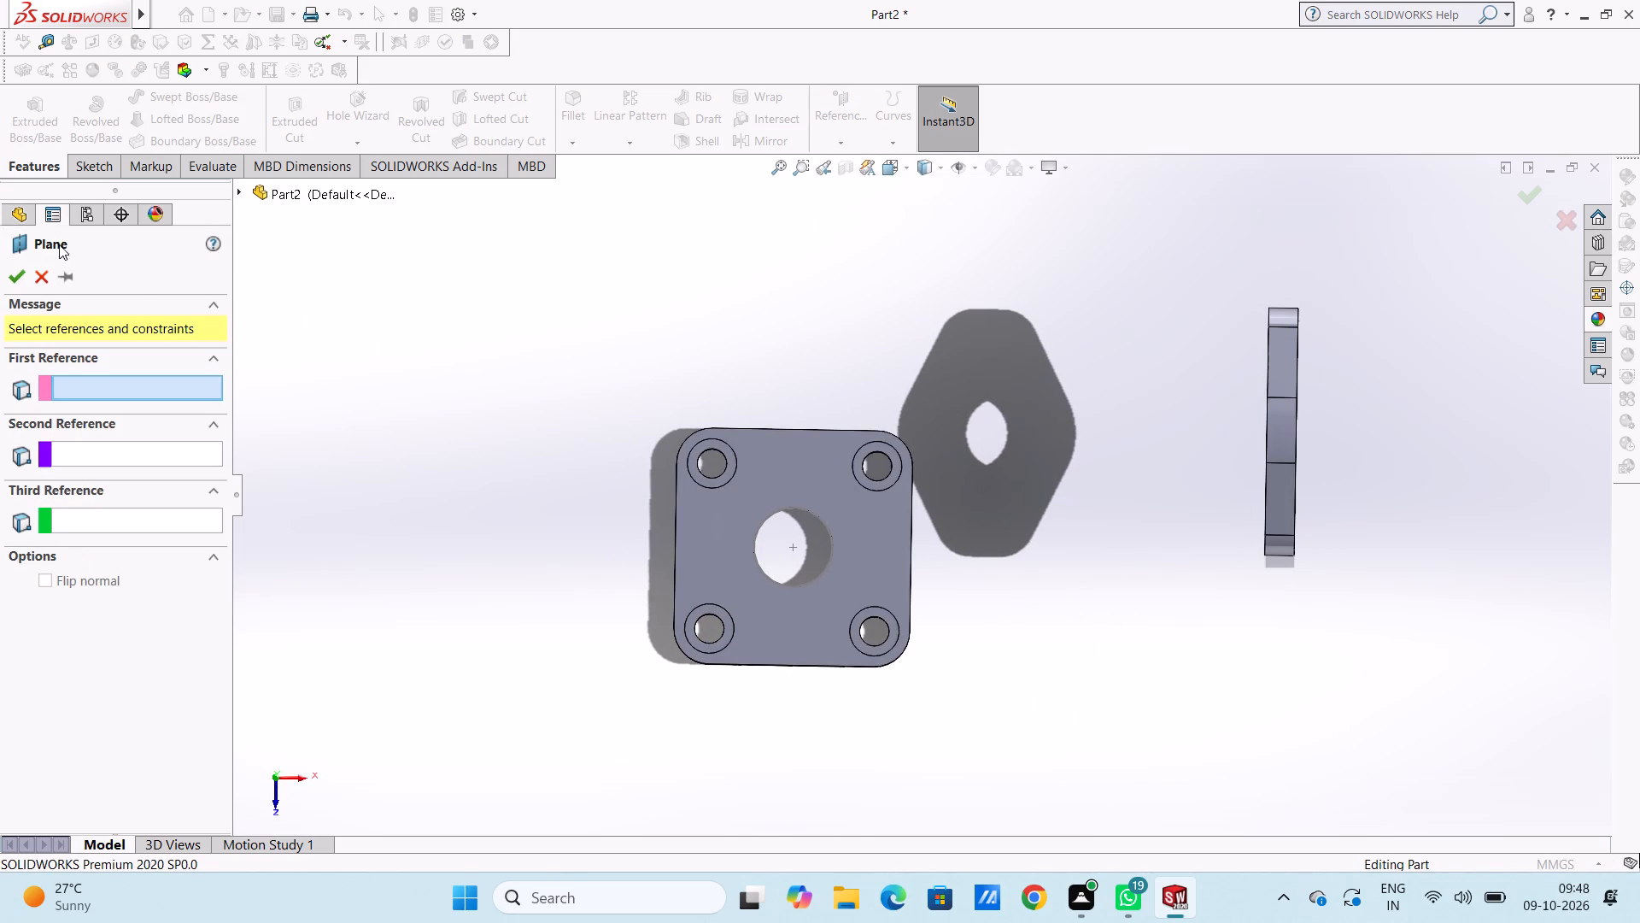
pyautogui.click(294, 199)
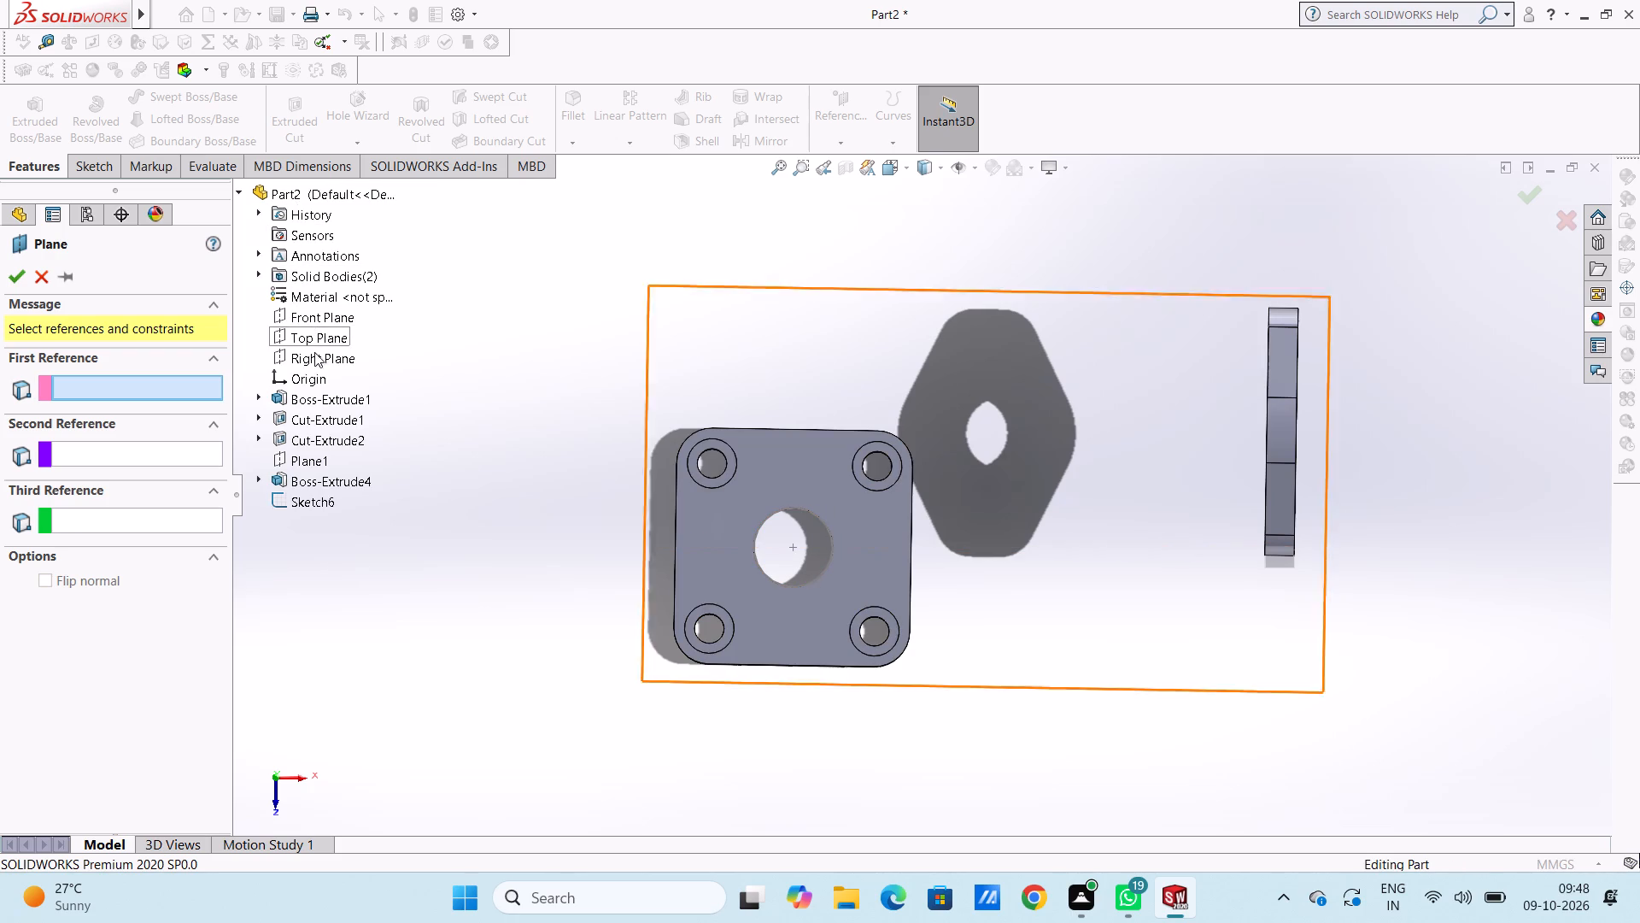
pyautogui.click(317, 360)
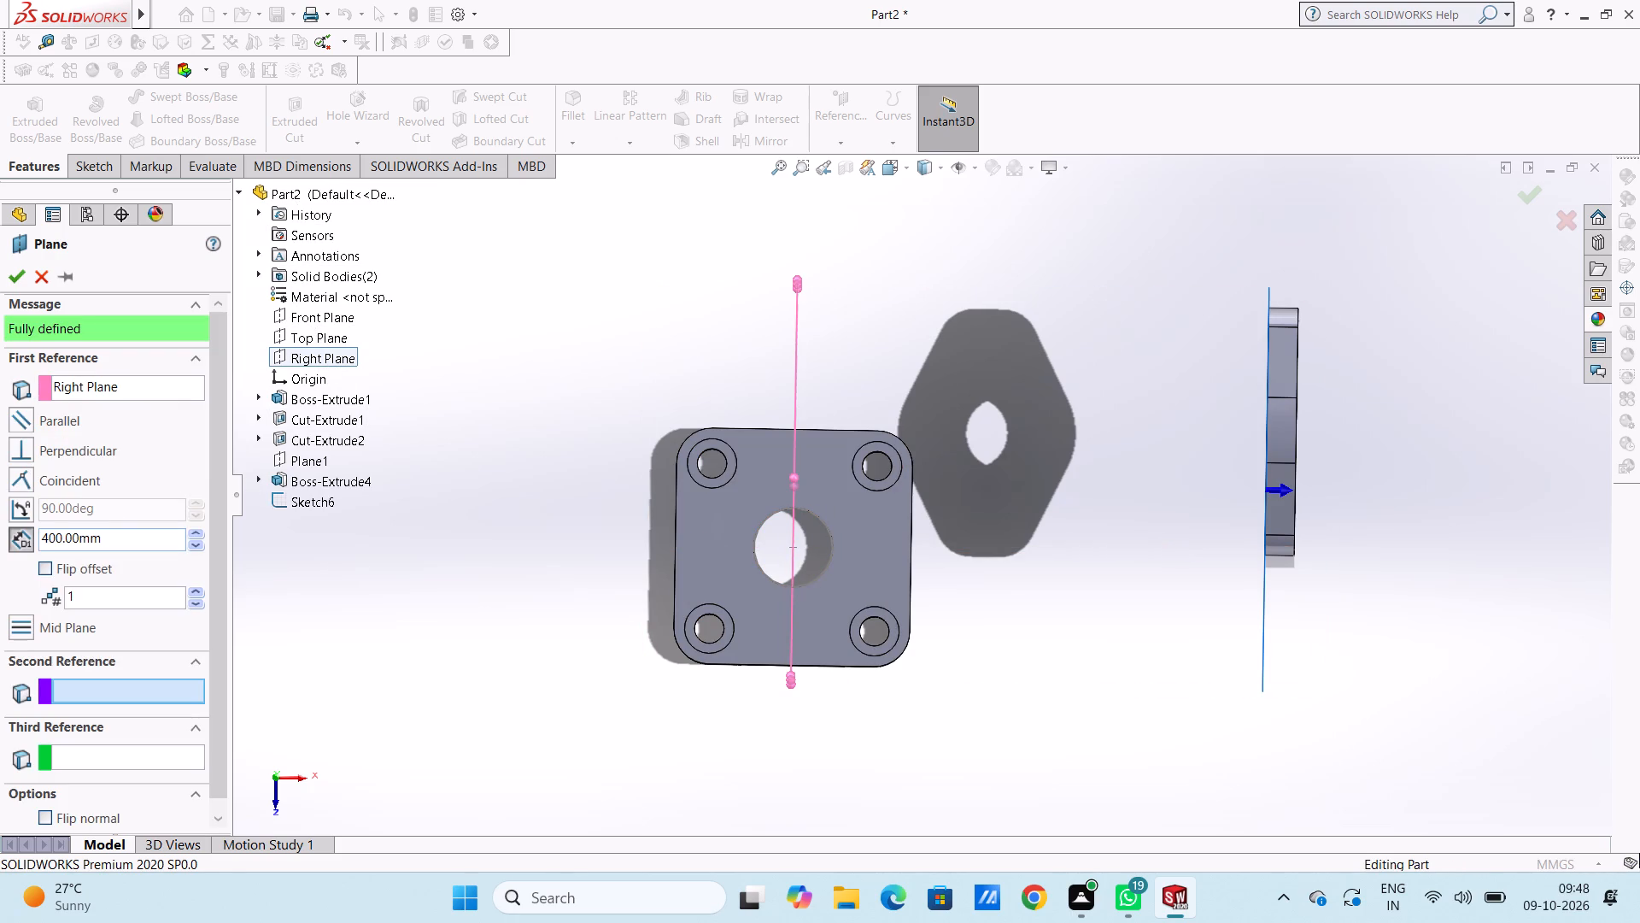
pyautogui.doubleClick(119, 544)
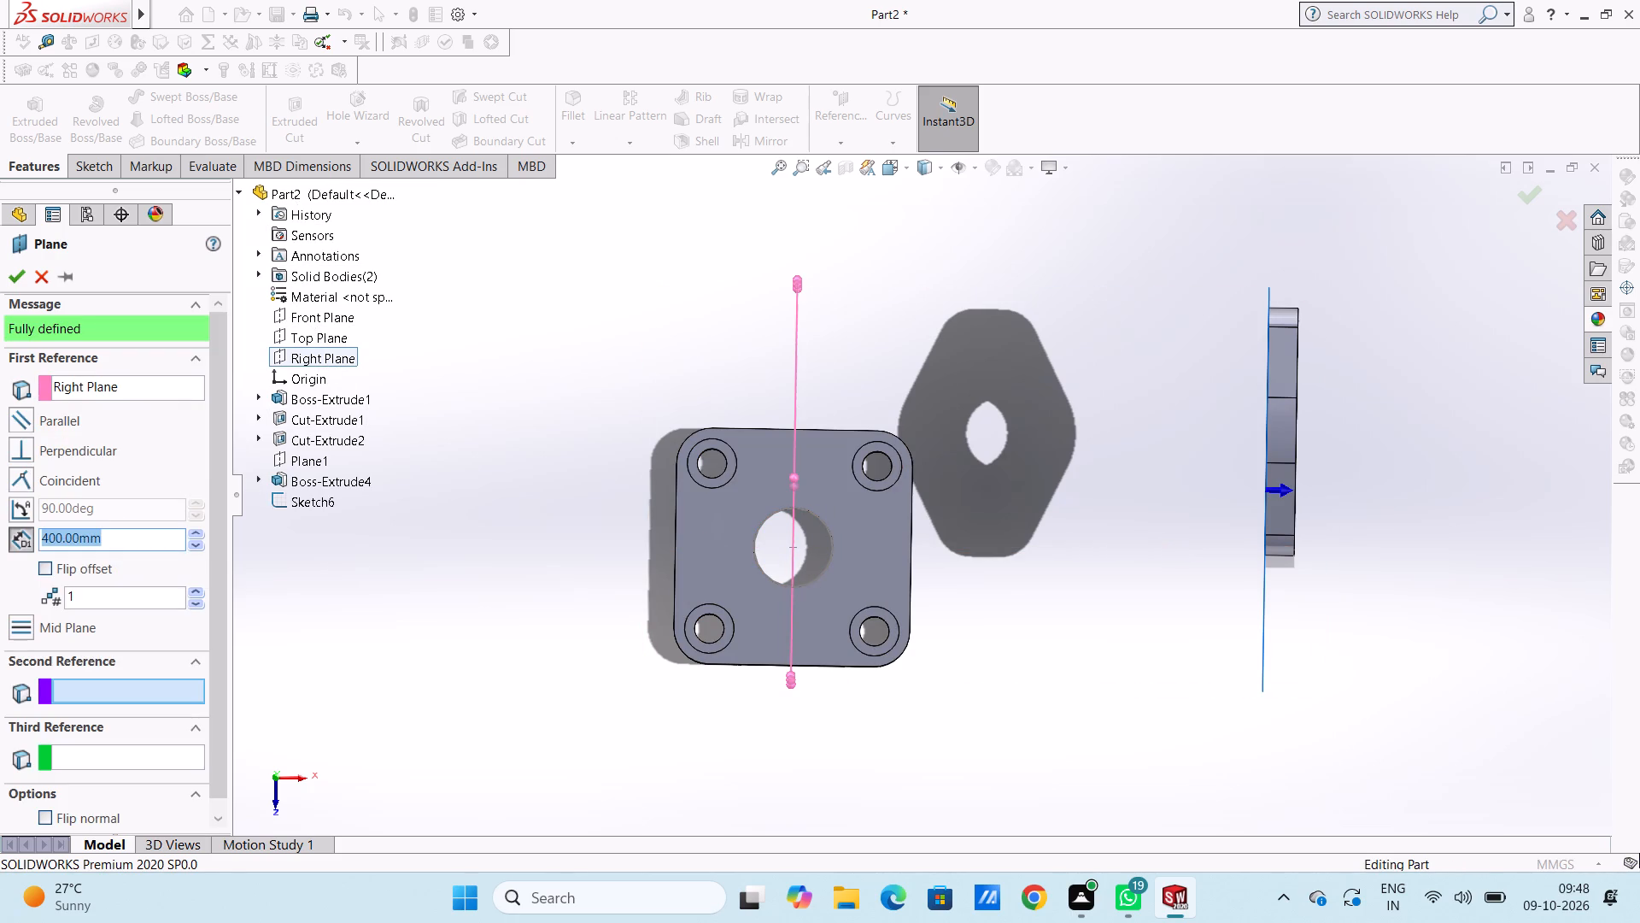
pyautogui.press('0')
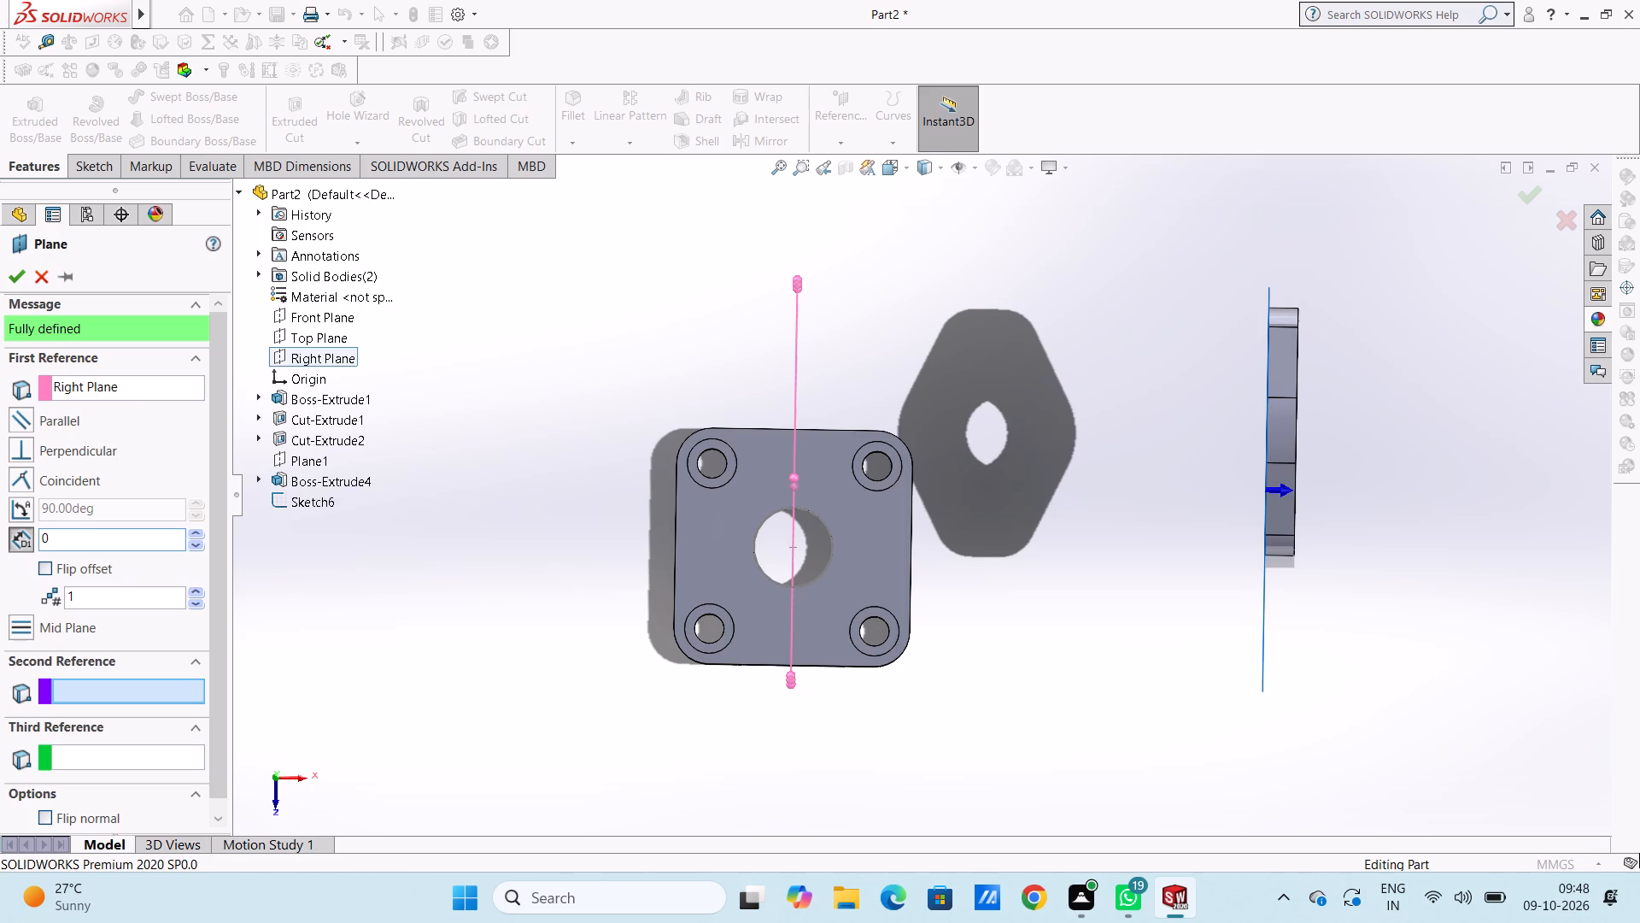
pyautogui.press('Return')
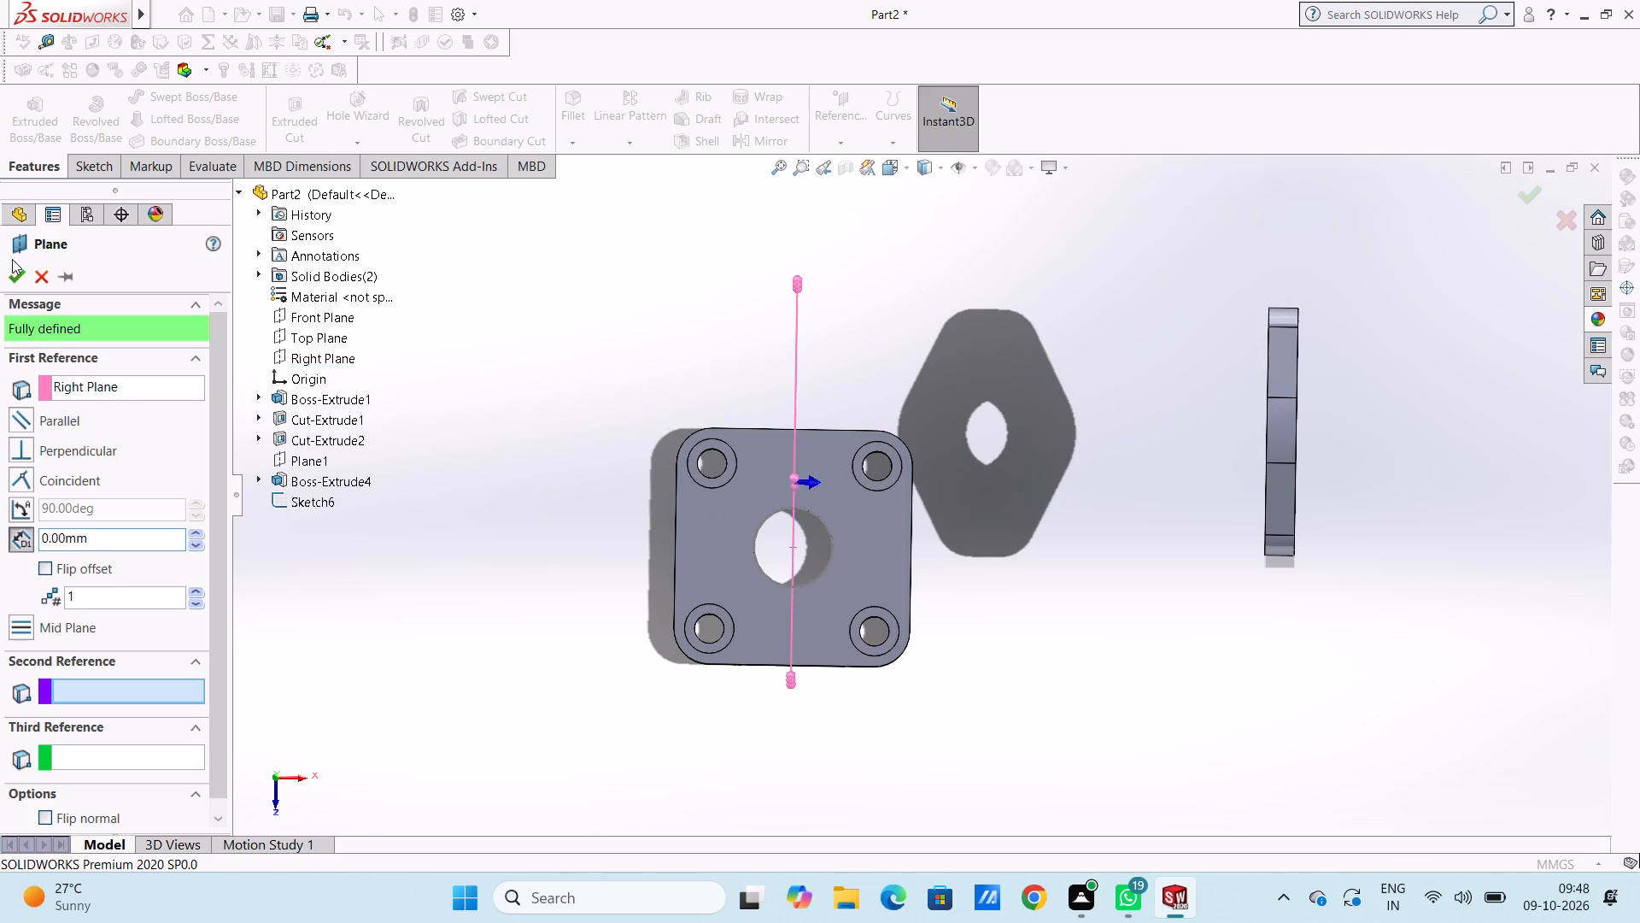
pyautogui.click(15, 279)
pyautogui.click(534, 550)
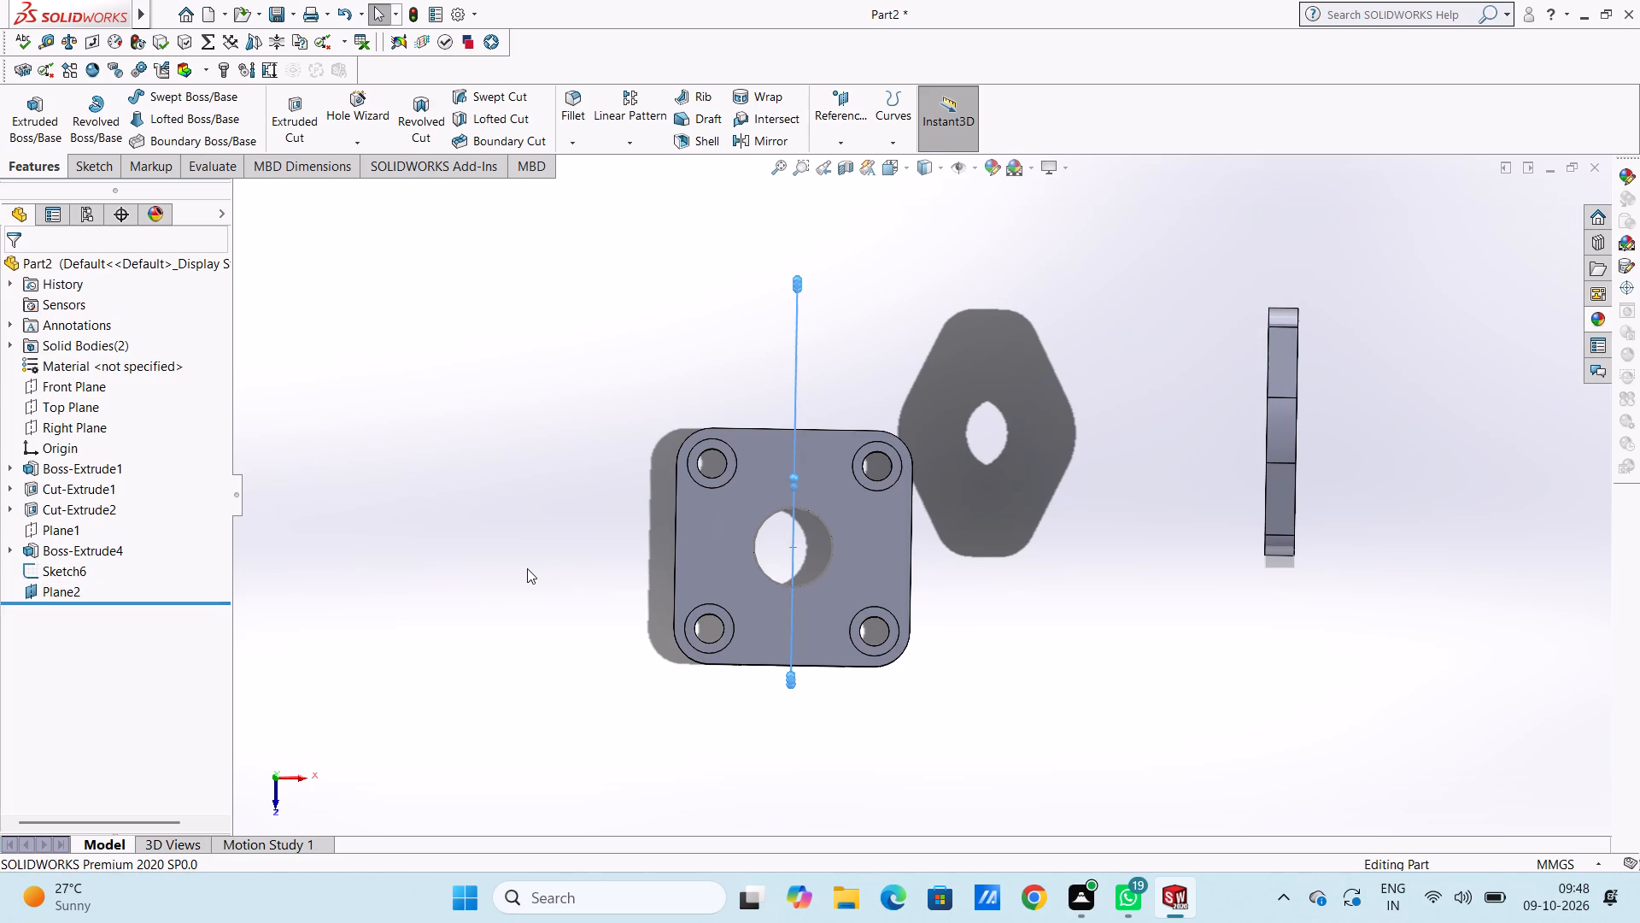
pyautogui.keyDown('ctrl'); pyautogui.click(527, 568); pyautogui.keyUp('ctrl')
# On the new plane, sketch an L-shaped path 200 mm vertically up from the plate's top centre and 180 mm horizontally towards the flange side.
pyautogui.hotkey('ctrl', '4')
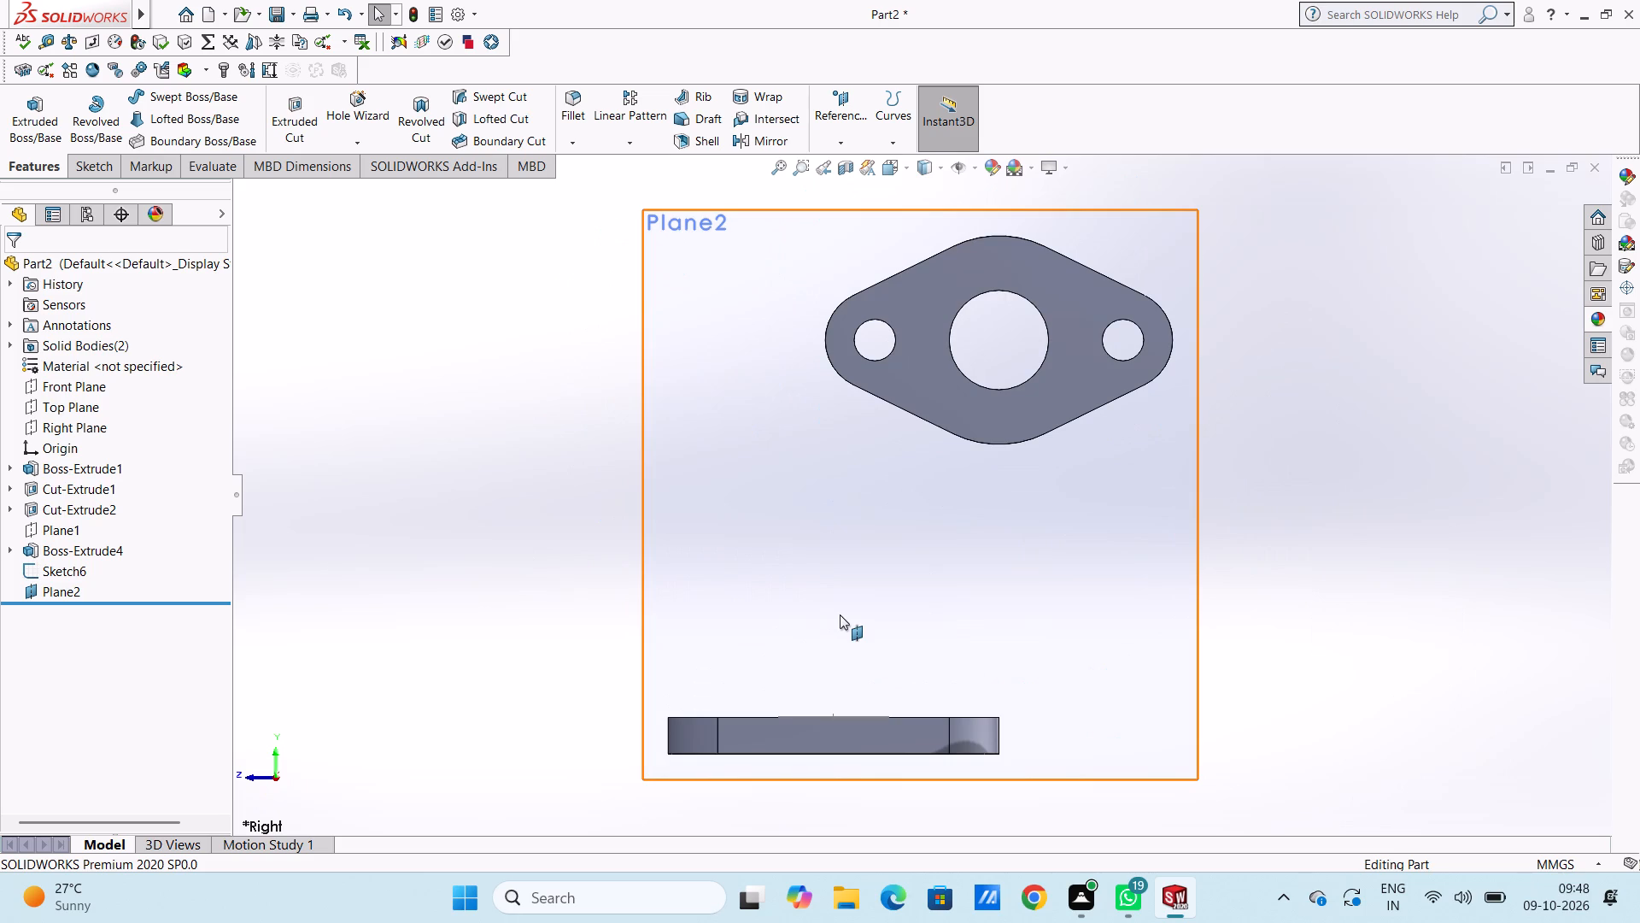
pyautogui.click(840, 614)
pyautogui.click(911, 563)
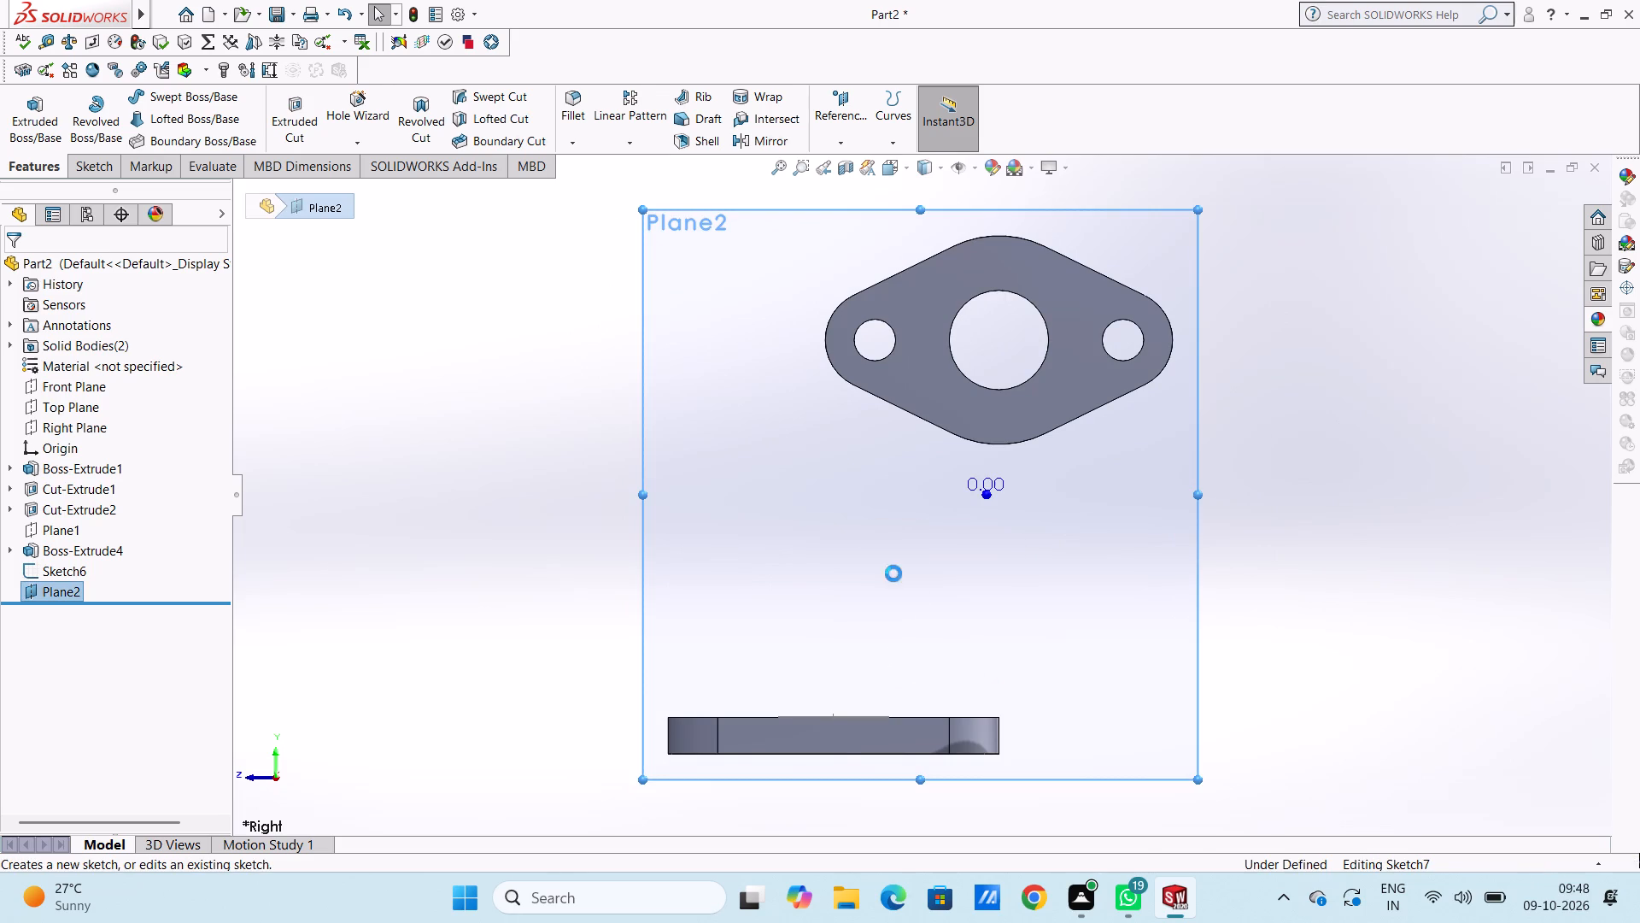
pyautogui.click(553, 609)
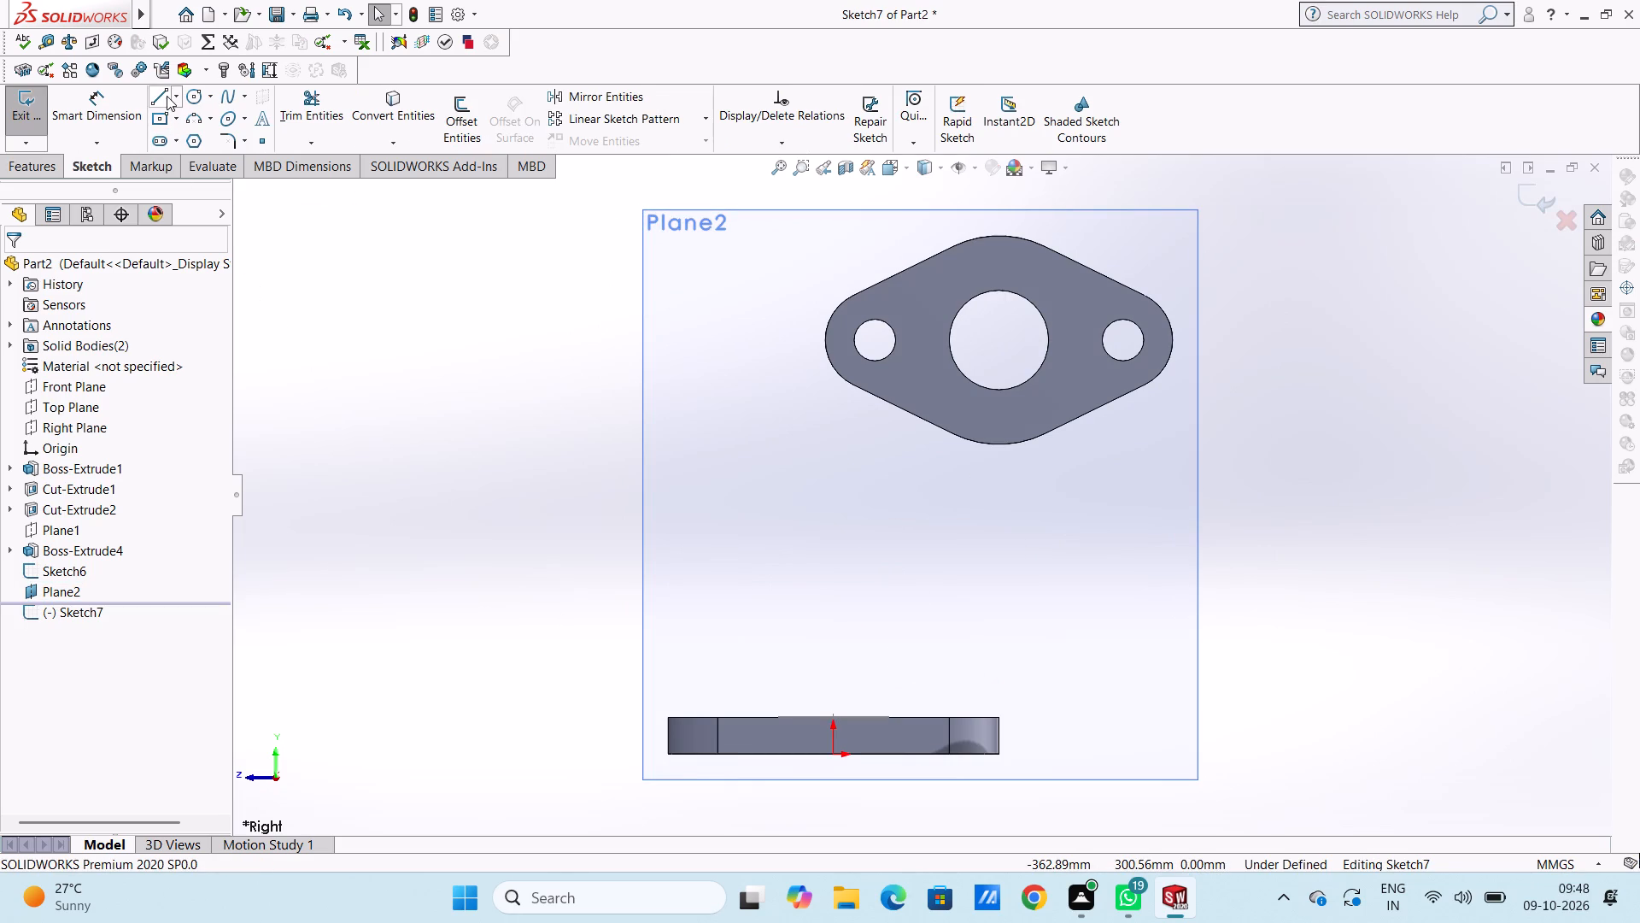
pyautogui.click(167, 95)
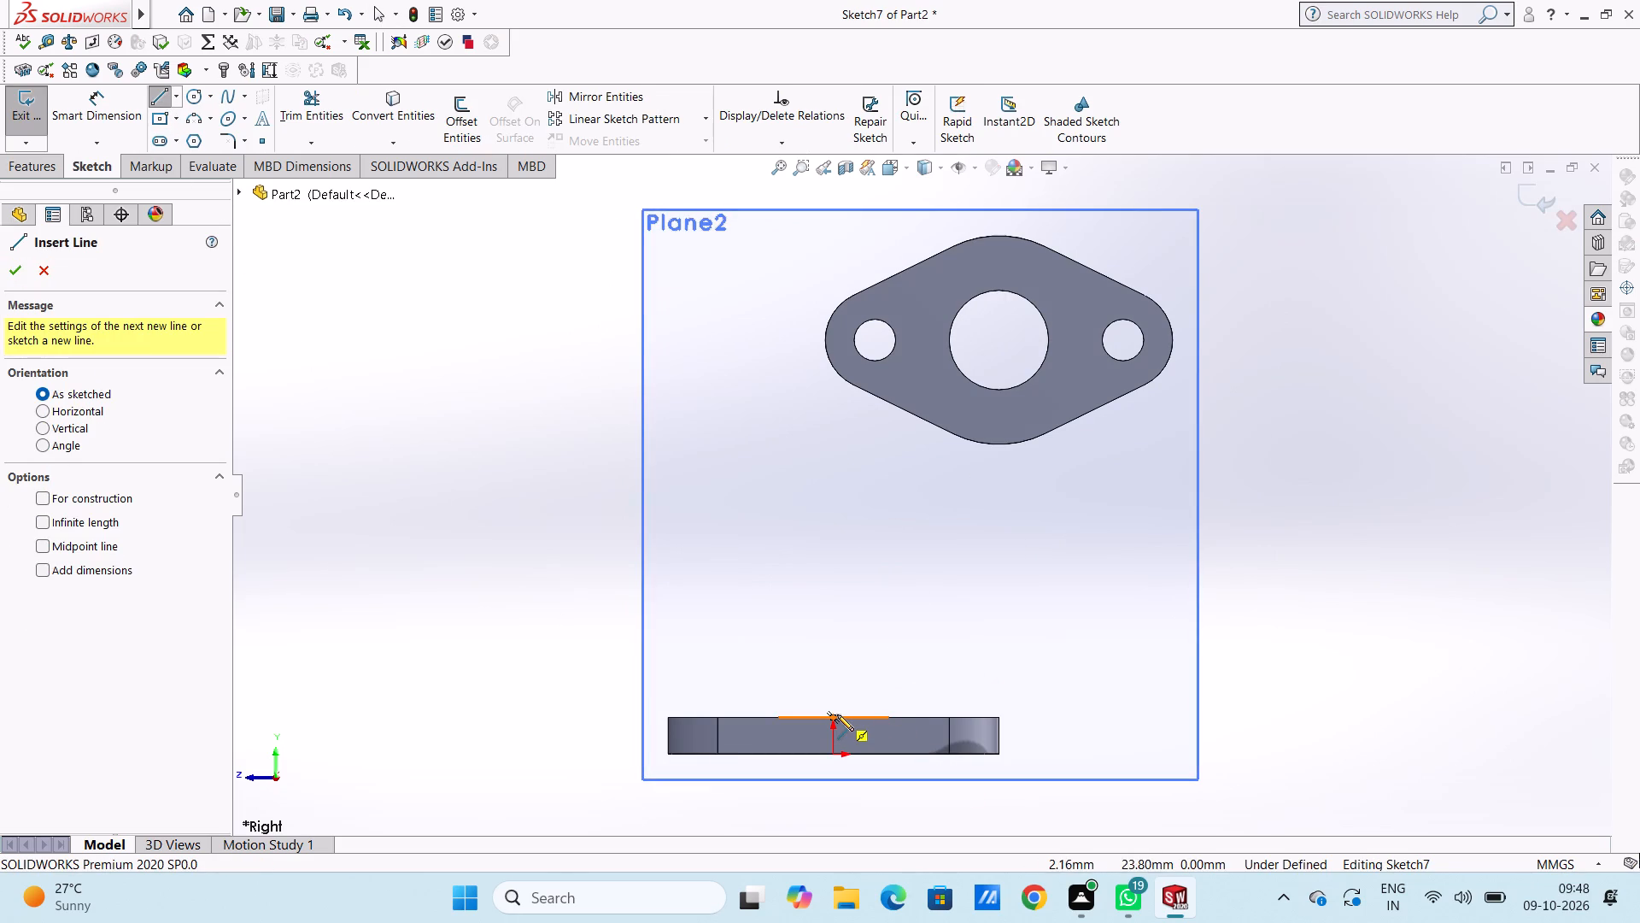
pyautogui.click(832, 715)
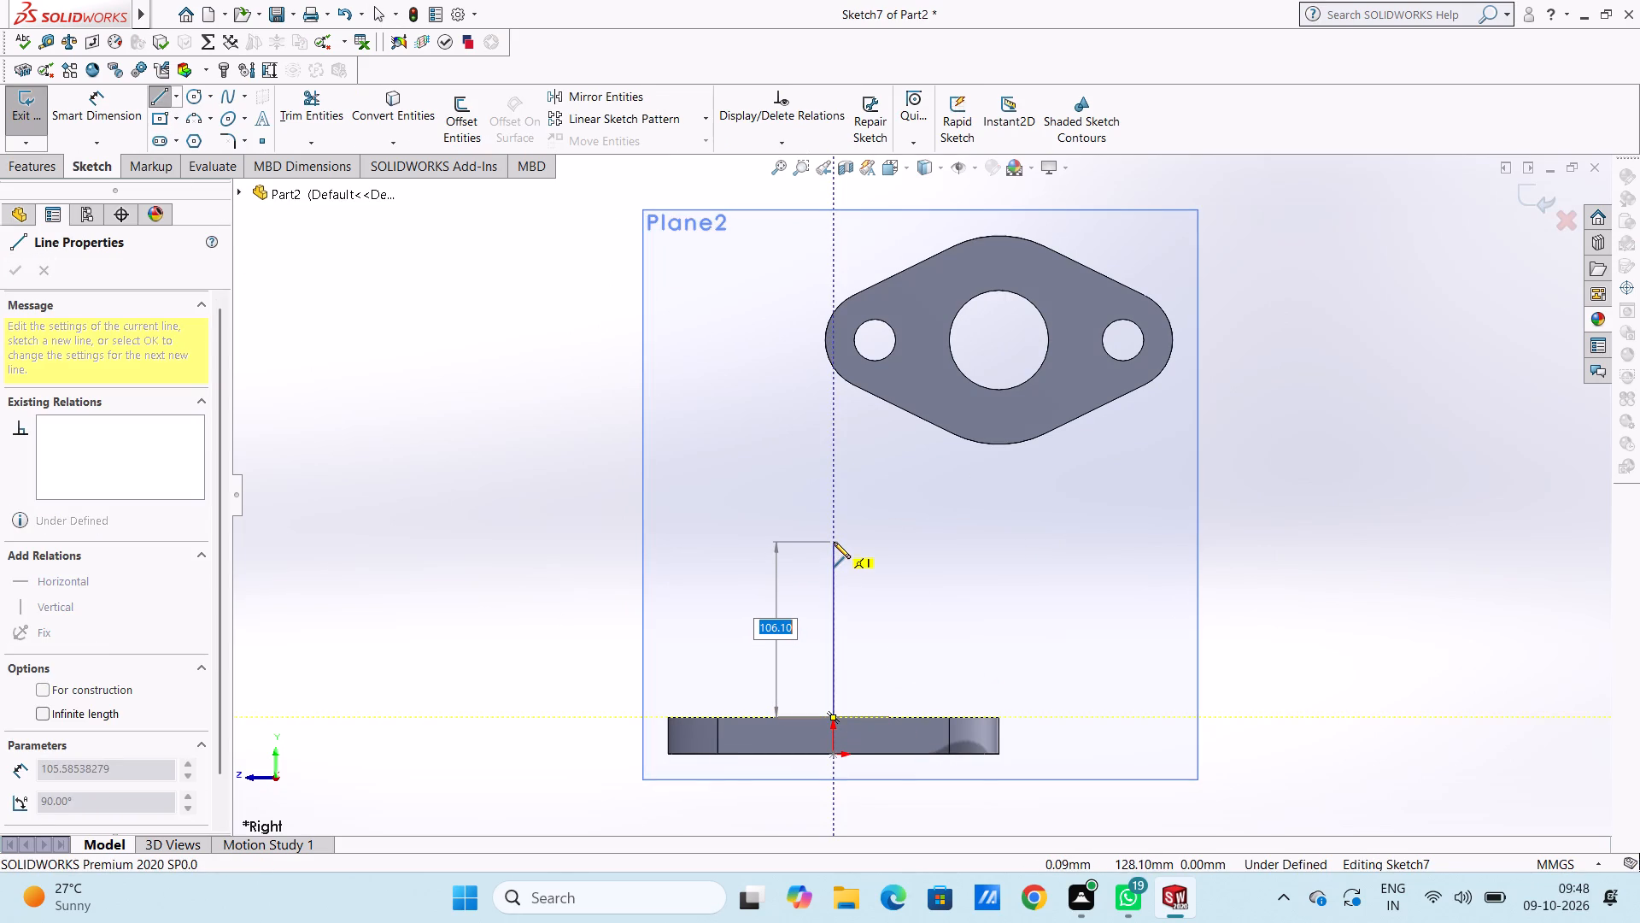
pyautogui.write('200')
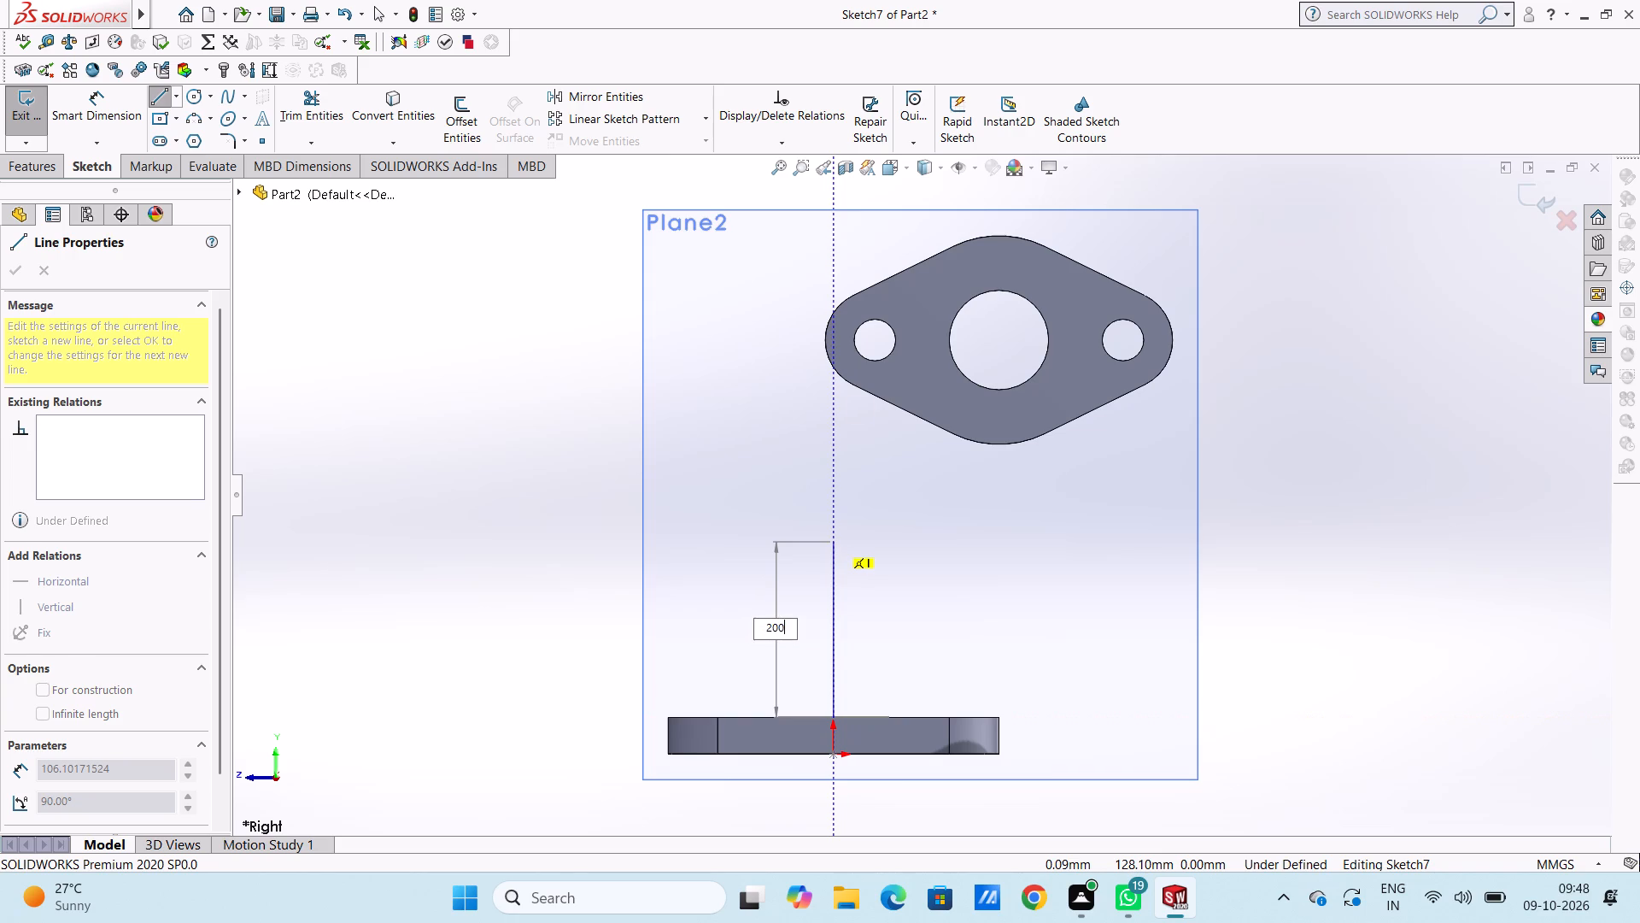
pyautogui.press('Return')
pyautogui.scroll(2, 834, 542)
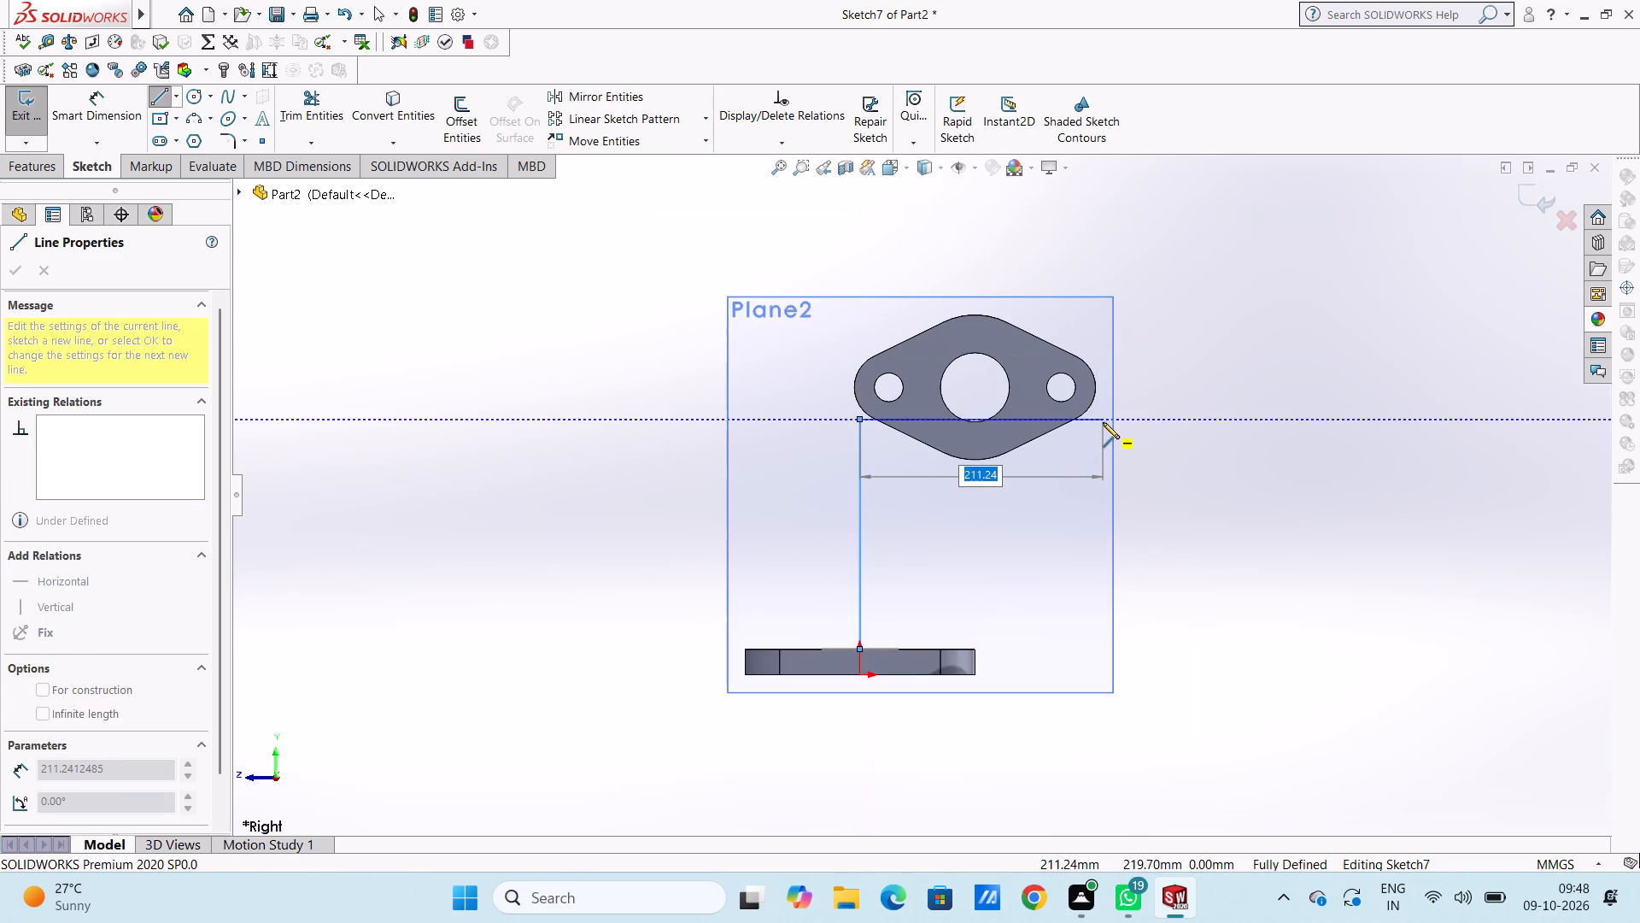
pyautogui.write('180')
pyautogui.press('Return')
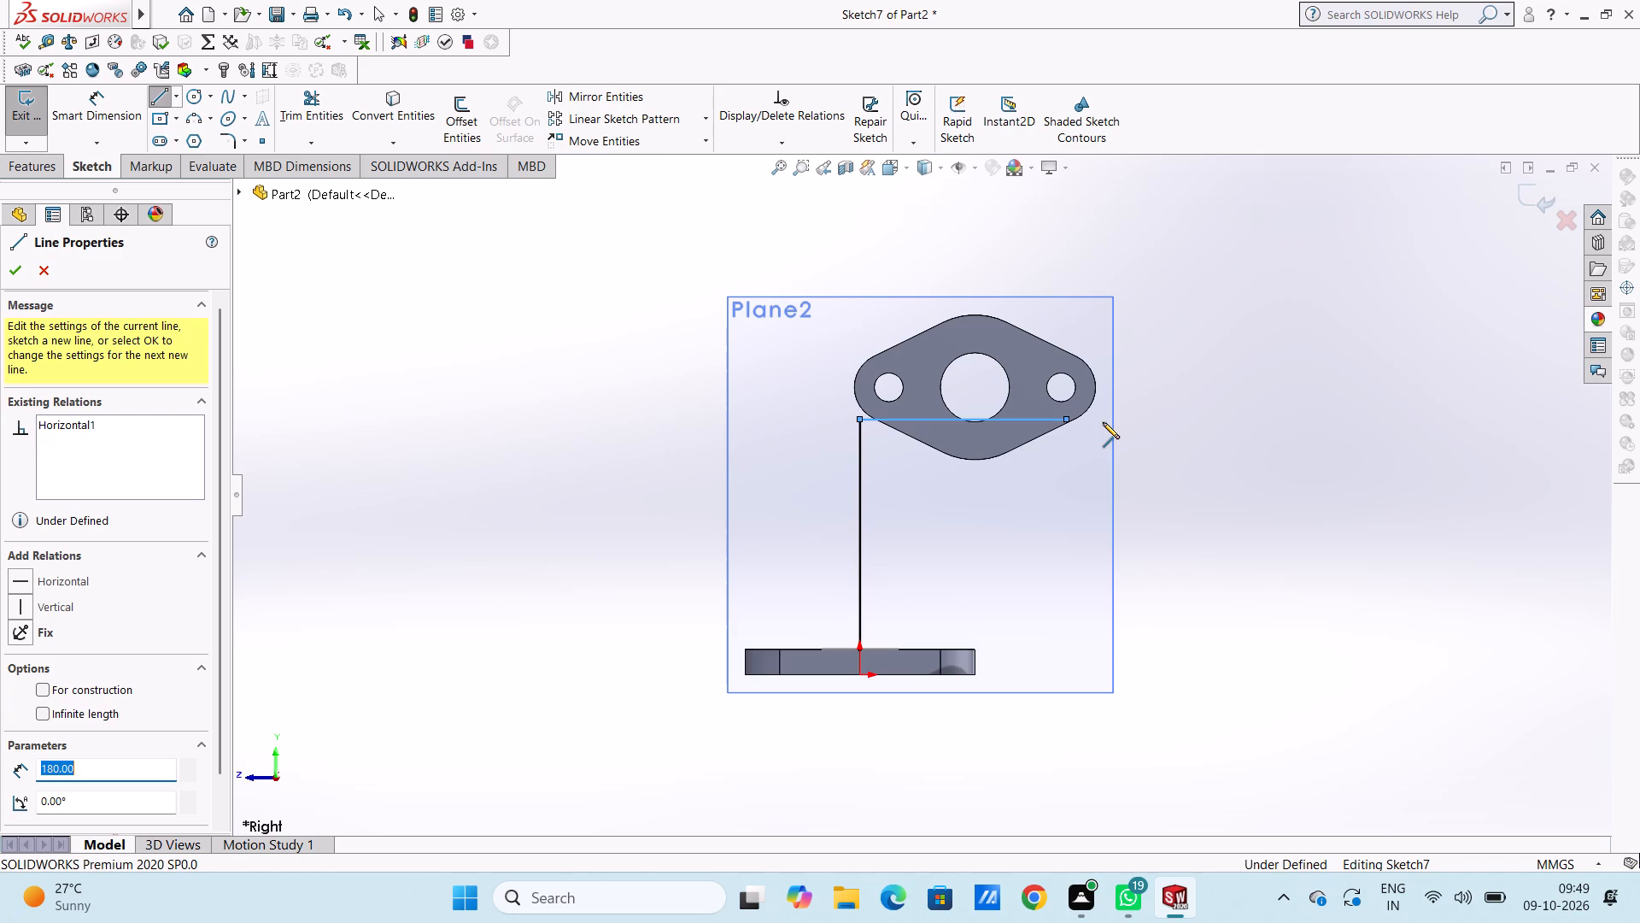
# Examine the L-shaped path in relation to the plate and the flange from several angles.
pyautogui.moveTo(1103, 422); pyautogui.dragTo(1228, 474, button='middle')
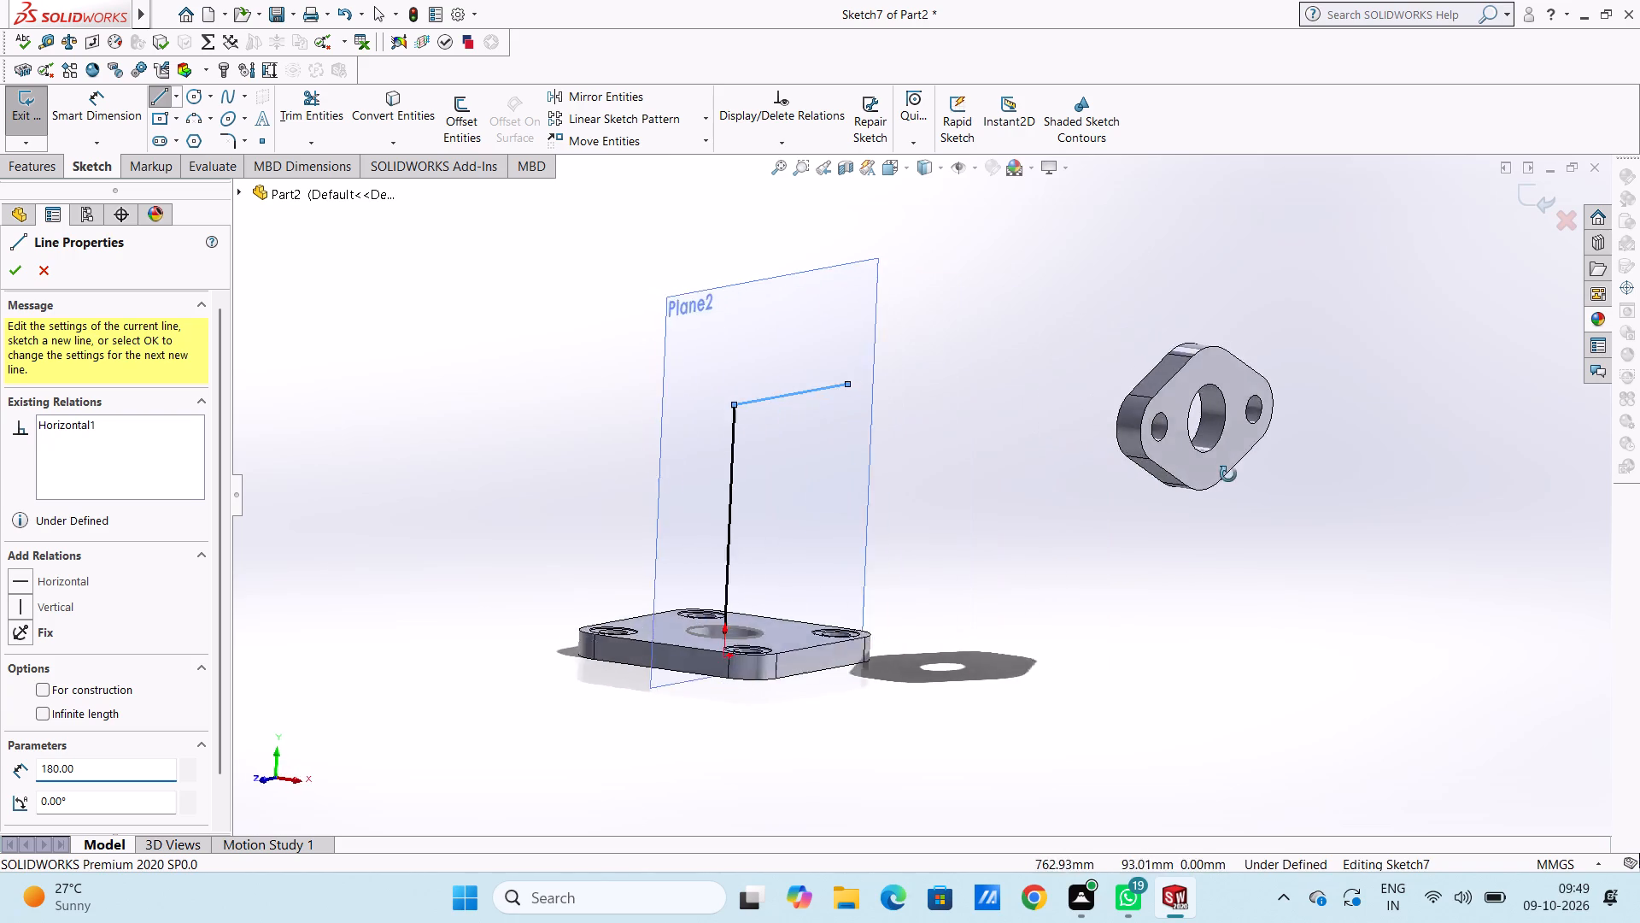
pyautogui.moveTo(1228, 474); pyautogui.dragTo(1431, 573, button='middle')
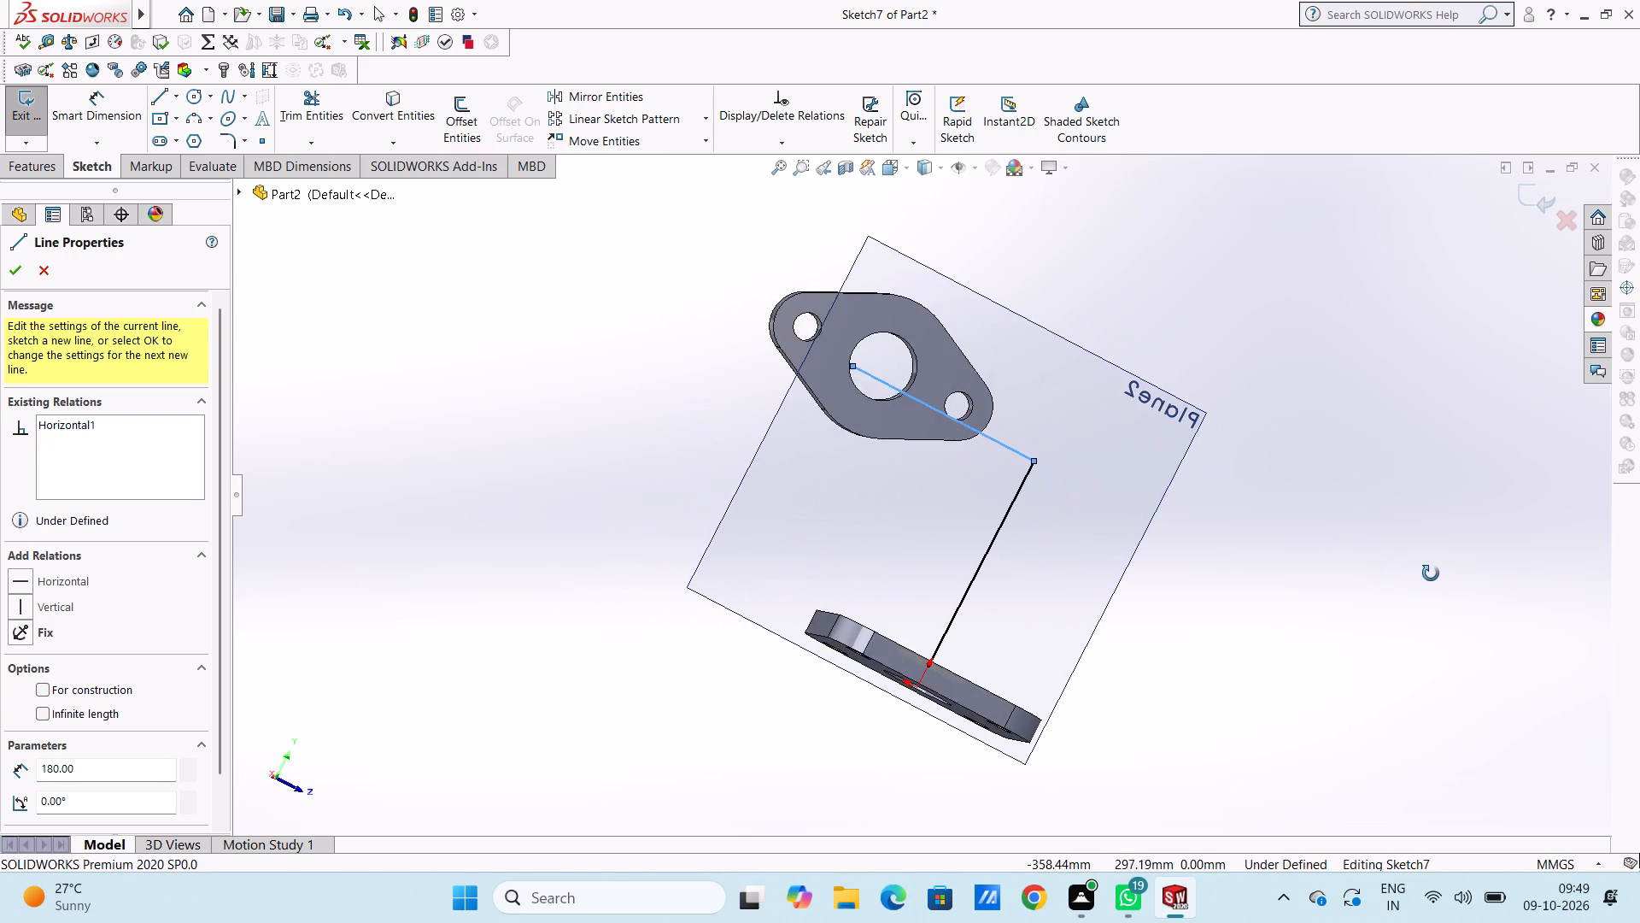
pyautogui.moveTo(1431, 573); pyautogui.dragTo(1094, 599, button='middle')
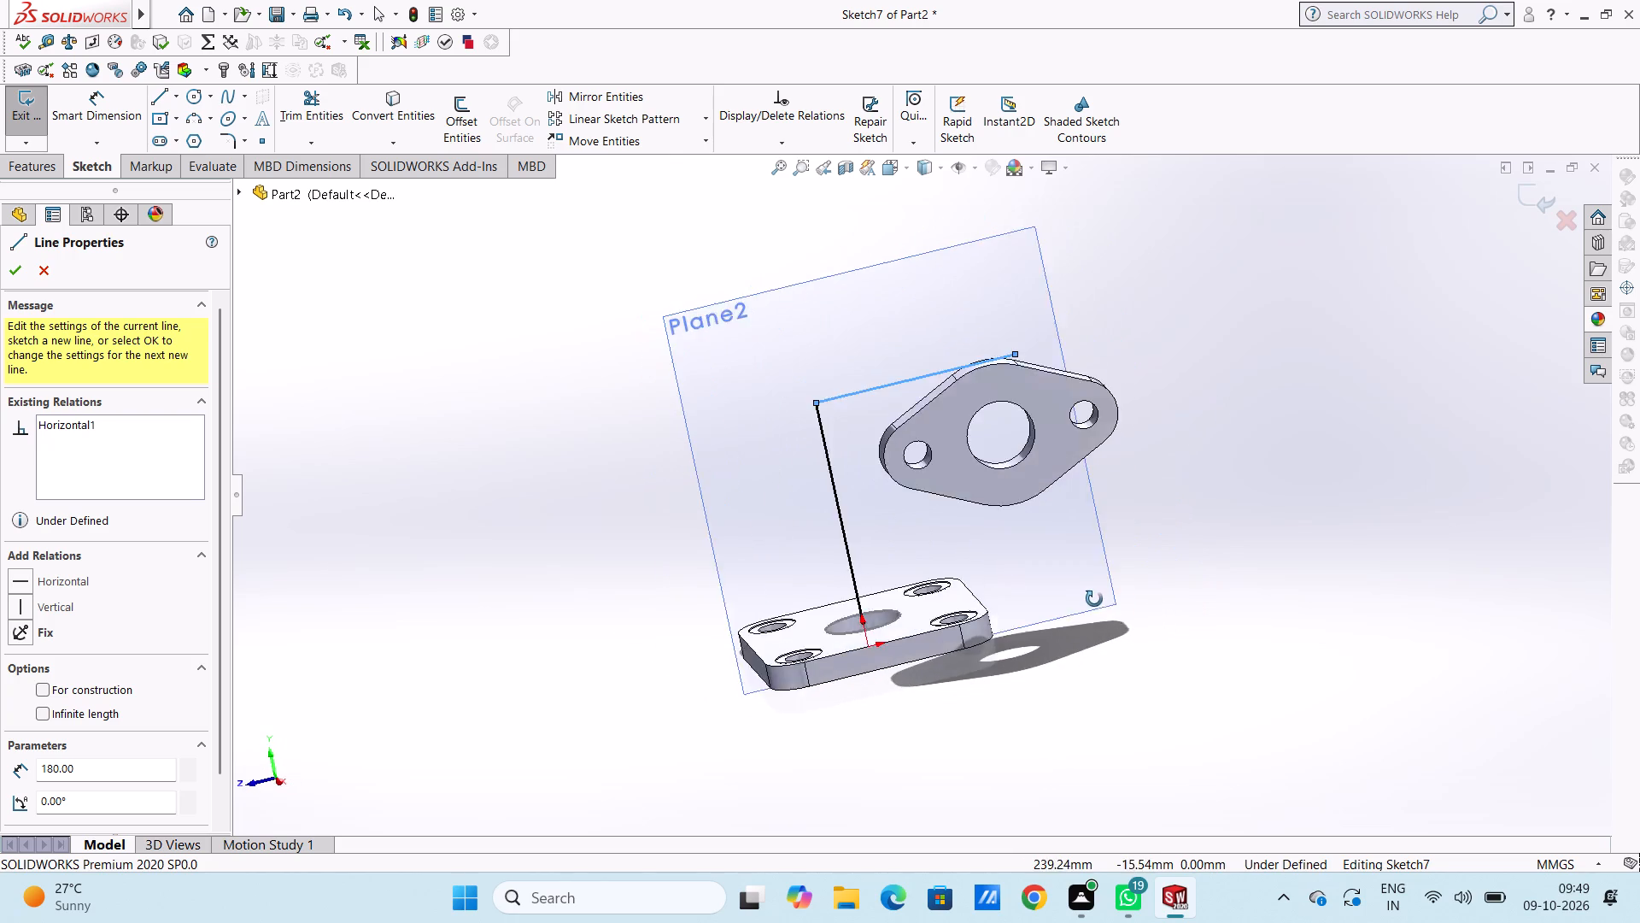
pyautogui.moveTo(1094, 599); pyautogui.dragTo(1112, 567, button='middle')
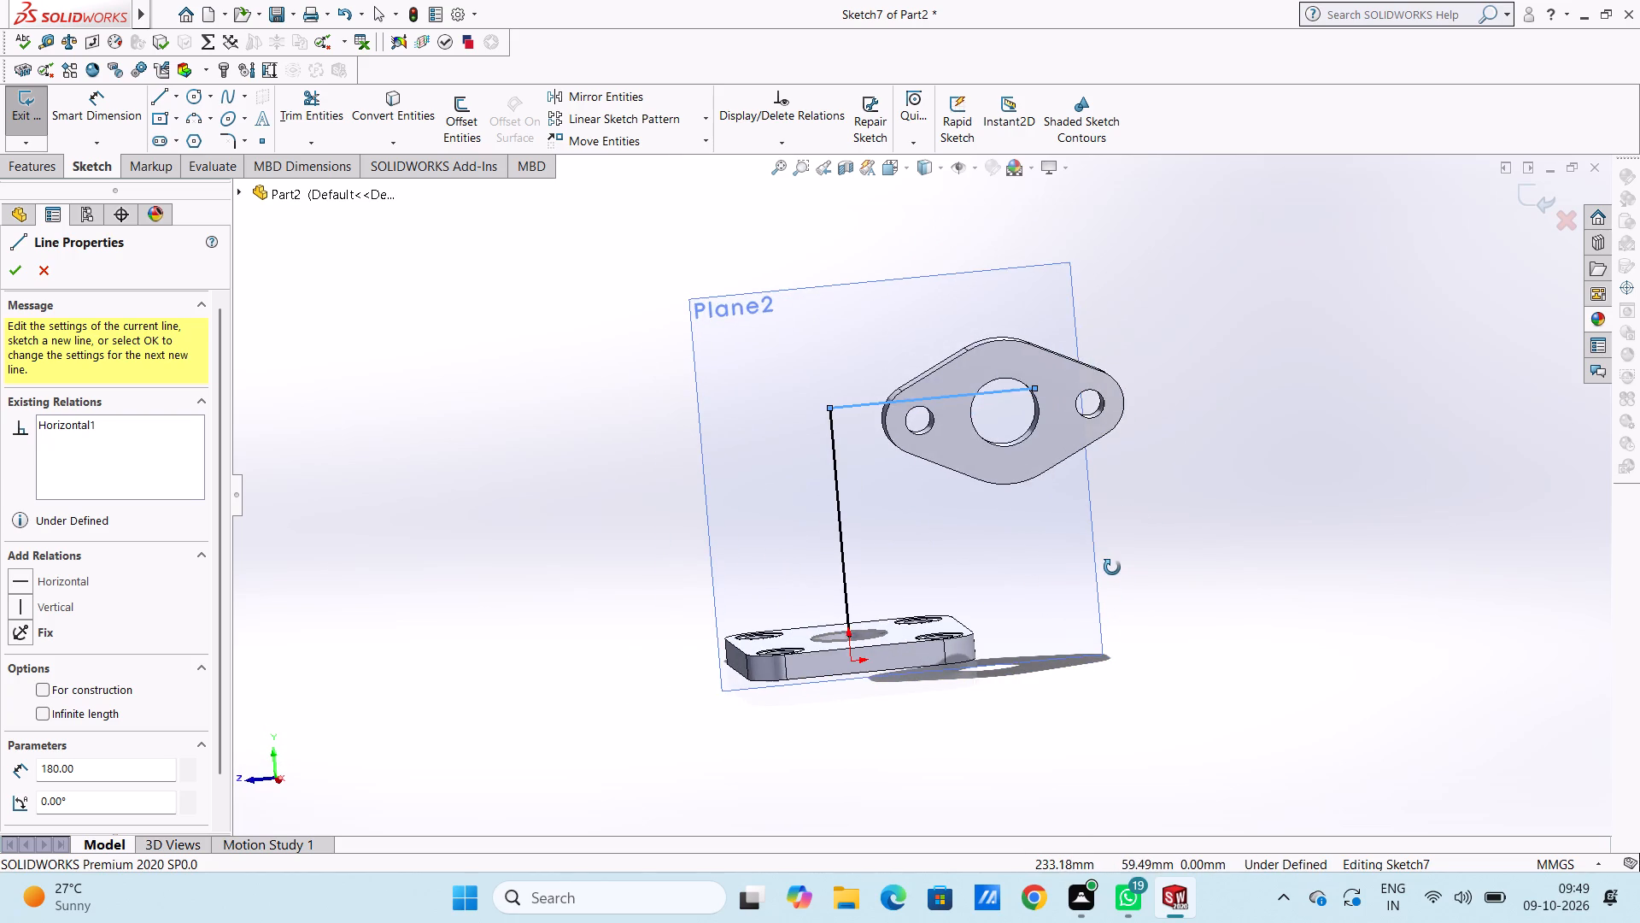
pyautogui.moveTo(1112, 567); pyautogui.dragTo(1114, 555, button='middle')
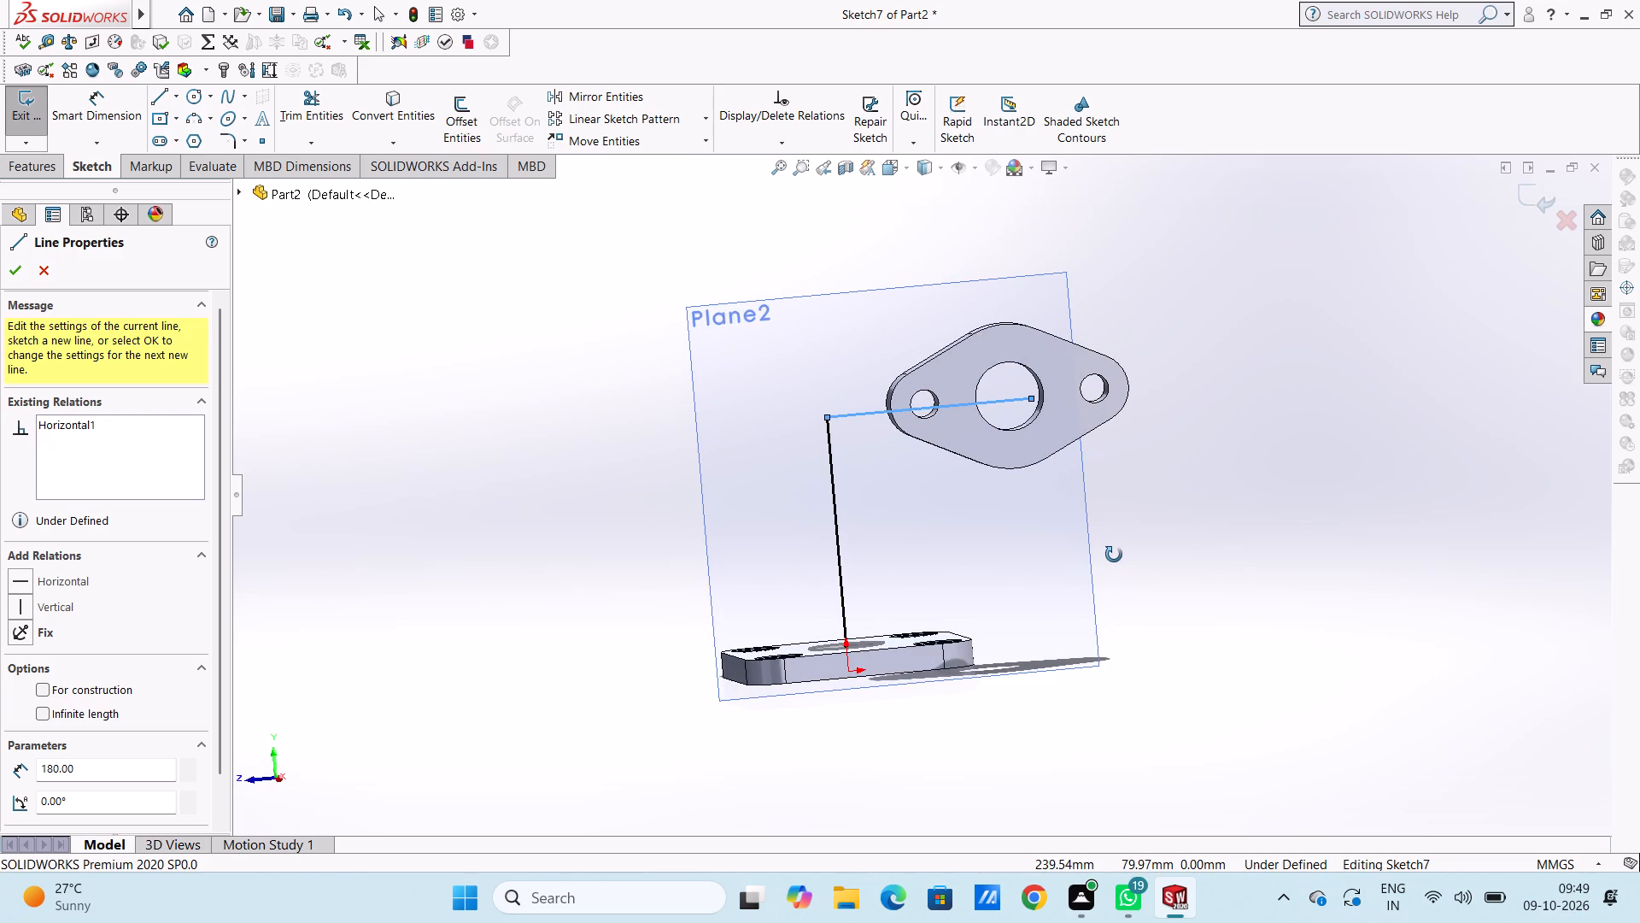
pyautogui.moveTo(1114, 555); pyautogui.dragTo(1110, 550, button='middle')
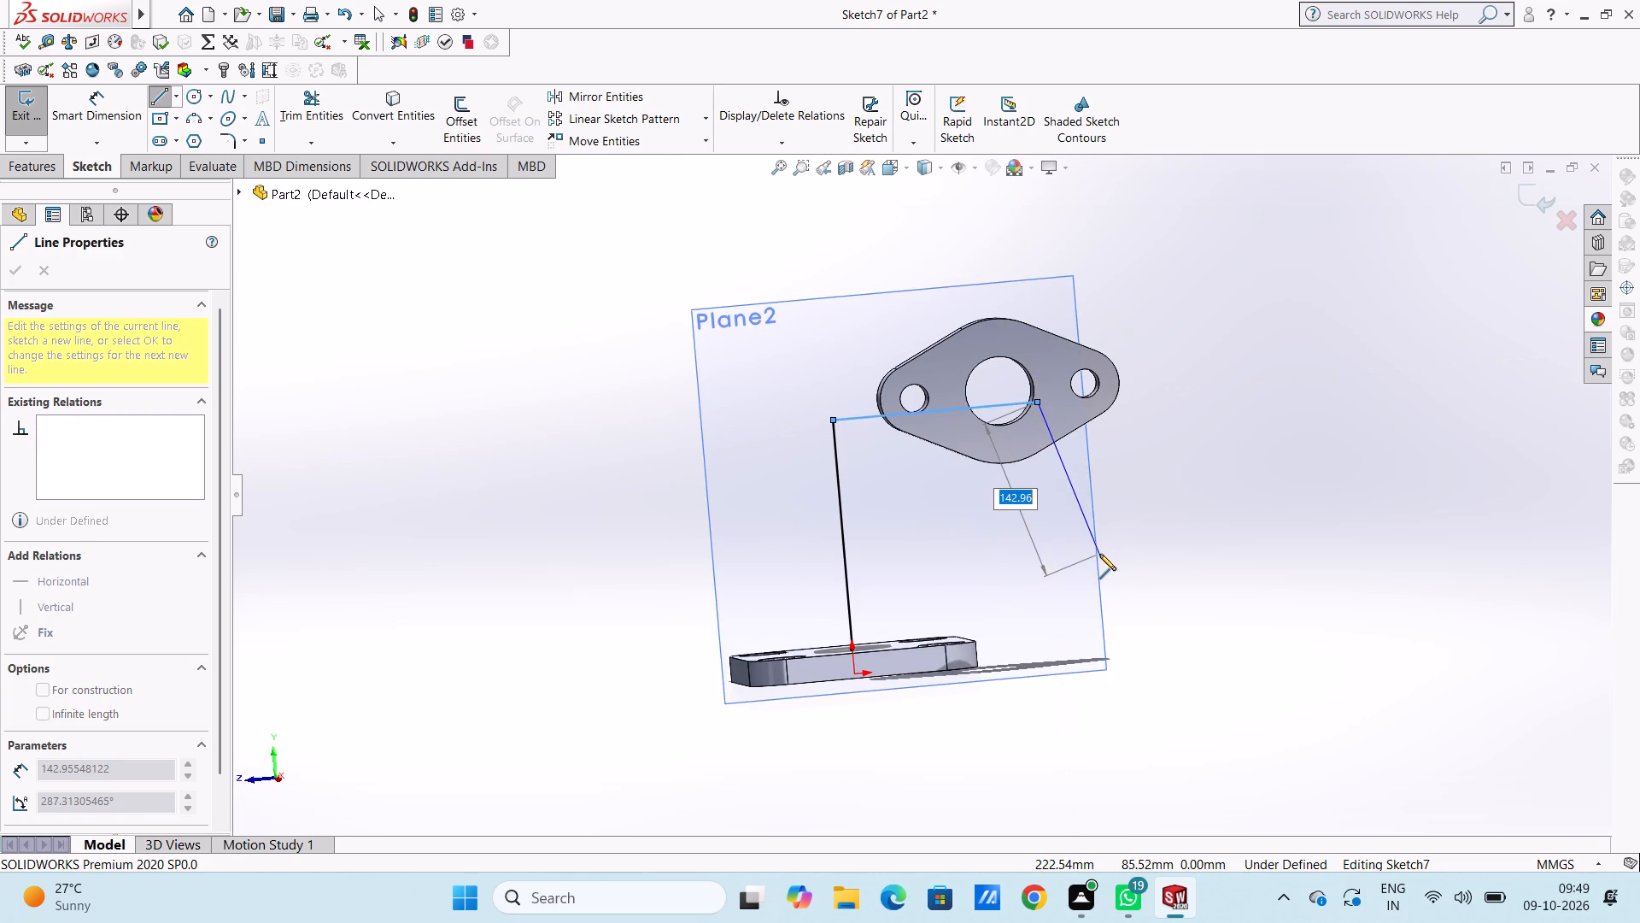
# Undo everything made after the flange sketch: the L-shaped path, its reference plane, the circle sketch and the flange extrusion.
pyautogui.press('Escape')
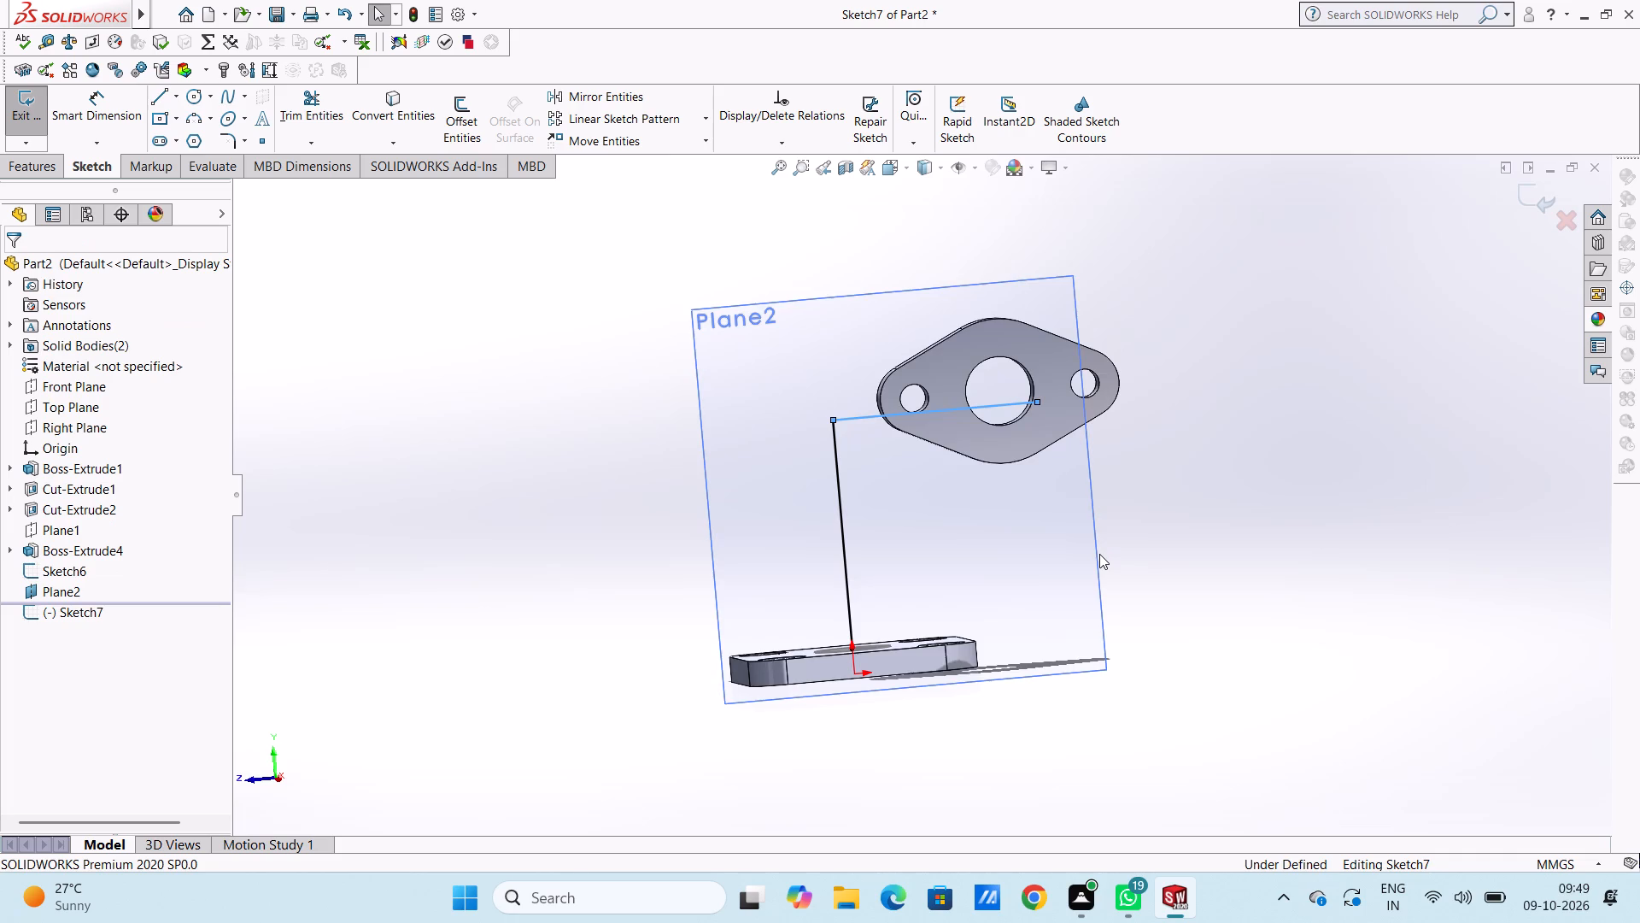
pyautogui.hotkey('ctrl', '4')
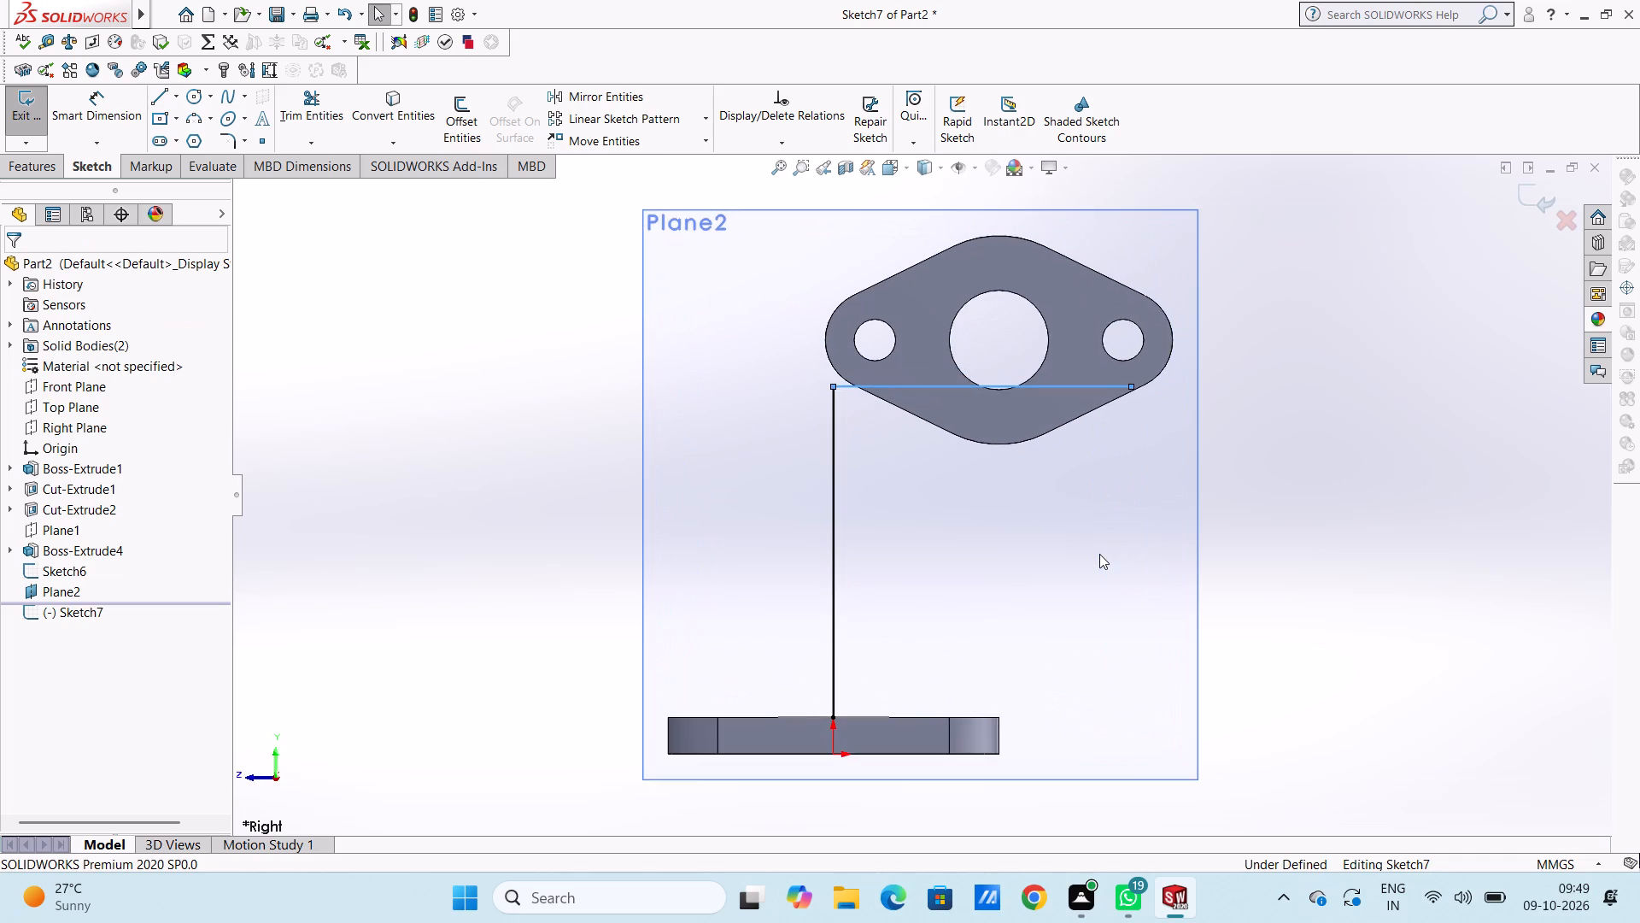
pyautogui.scroll(3, 1095, 552)
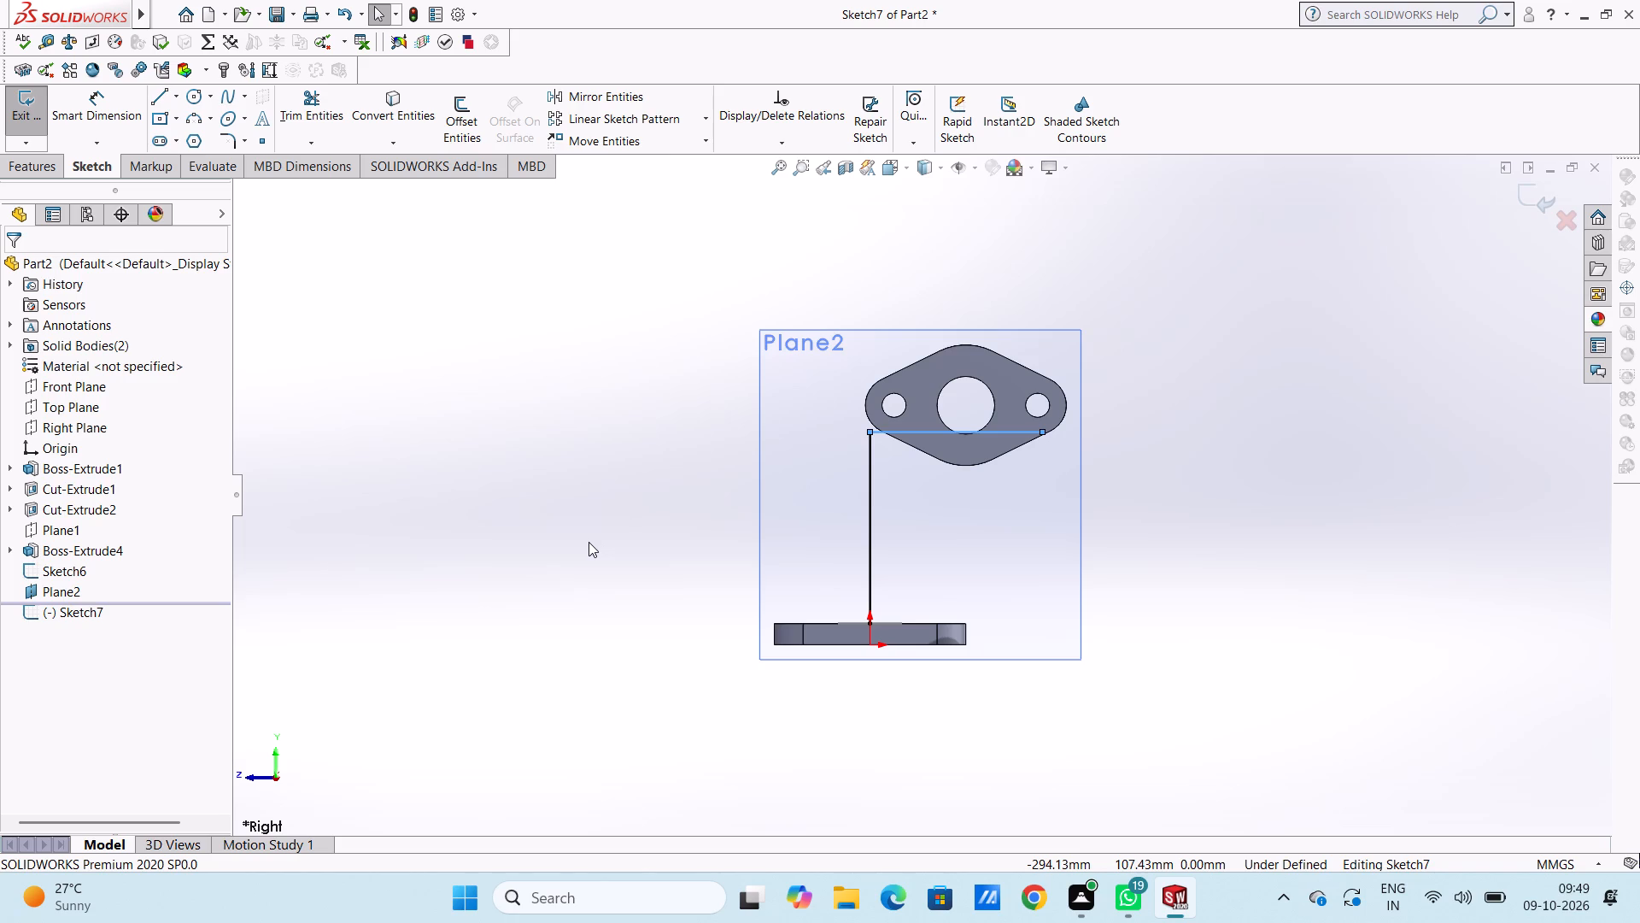
pyautogui.hotkey('ctrl', 'z')
pyautogui.hotkey('ctrl', 'z')
pyautogui.hotkey('ctrl', 'z')
pyautogui.hotkey('ctrl', 'z')
pyautogui.hotkey('ctrl', 'z')
pyautogui.hotkey('ctrl', 'z')
pyautogui.hotkey('ctrl', 'z')
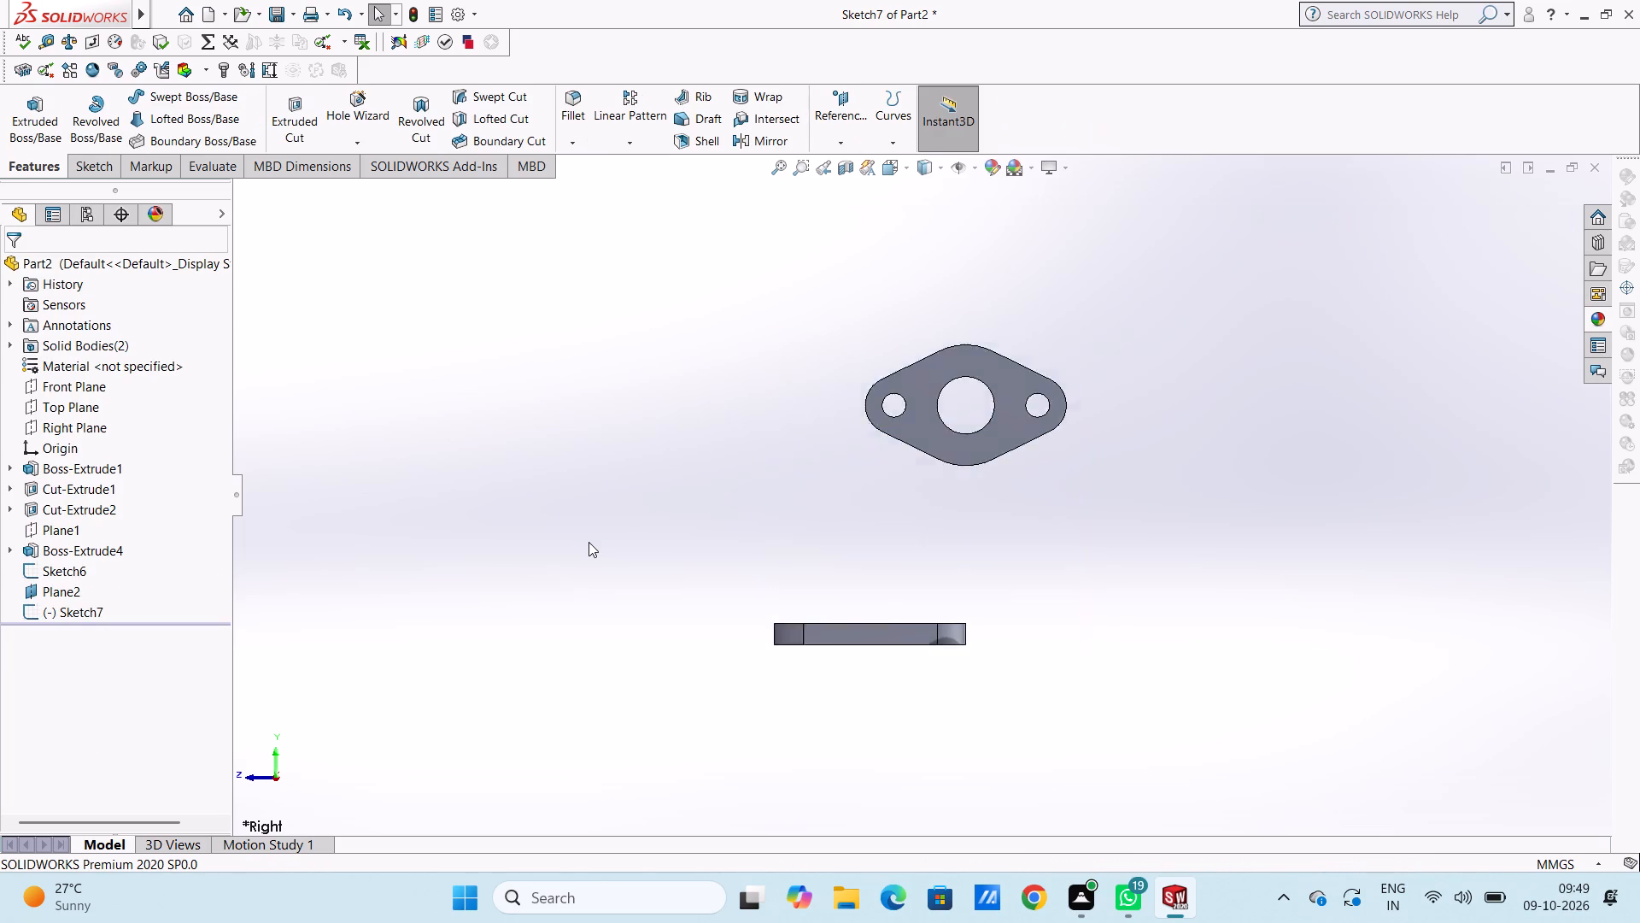
pyautogui.hotkey('ctrl', 'z')
pyautogui.hotkey('ctrl', 'z')
pyautogui.hotkey('ctrl', 'z')
pyautogui.hotkey('ctrl', 'z')
pyautogui.hotkey('ctrl', 'z')
pyautogui.hotkey('ctrl', 'z')
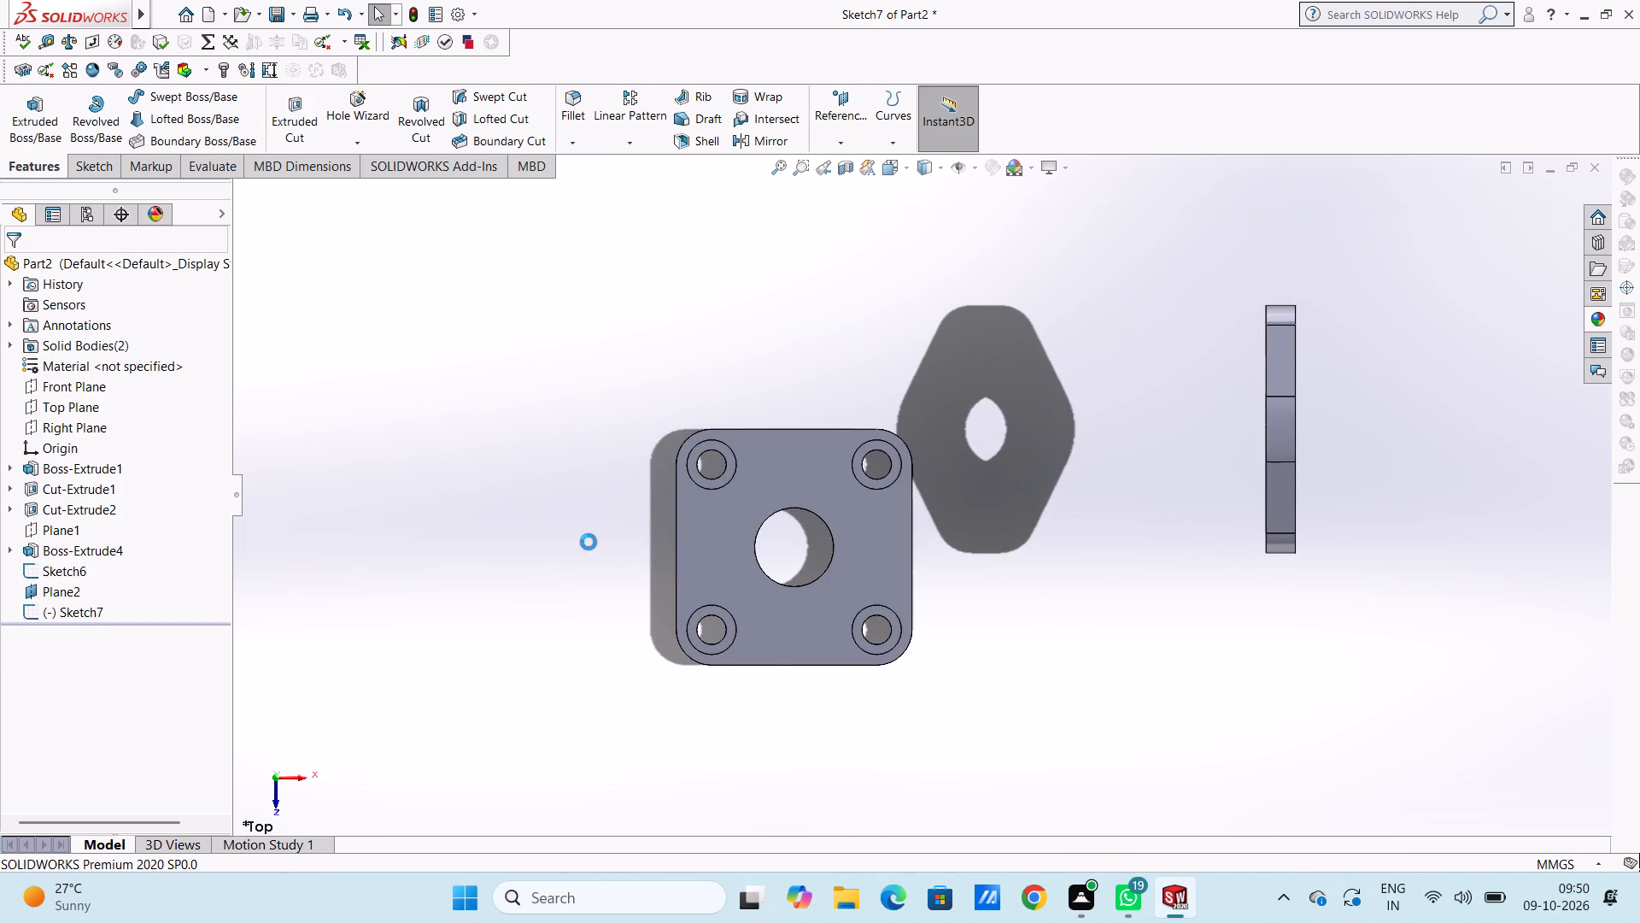
pyautogui.hotkey('ctrl', 'z')
pyautogui.hotkey('ctrl', 'z')
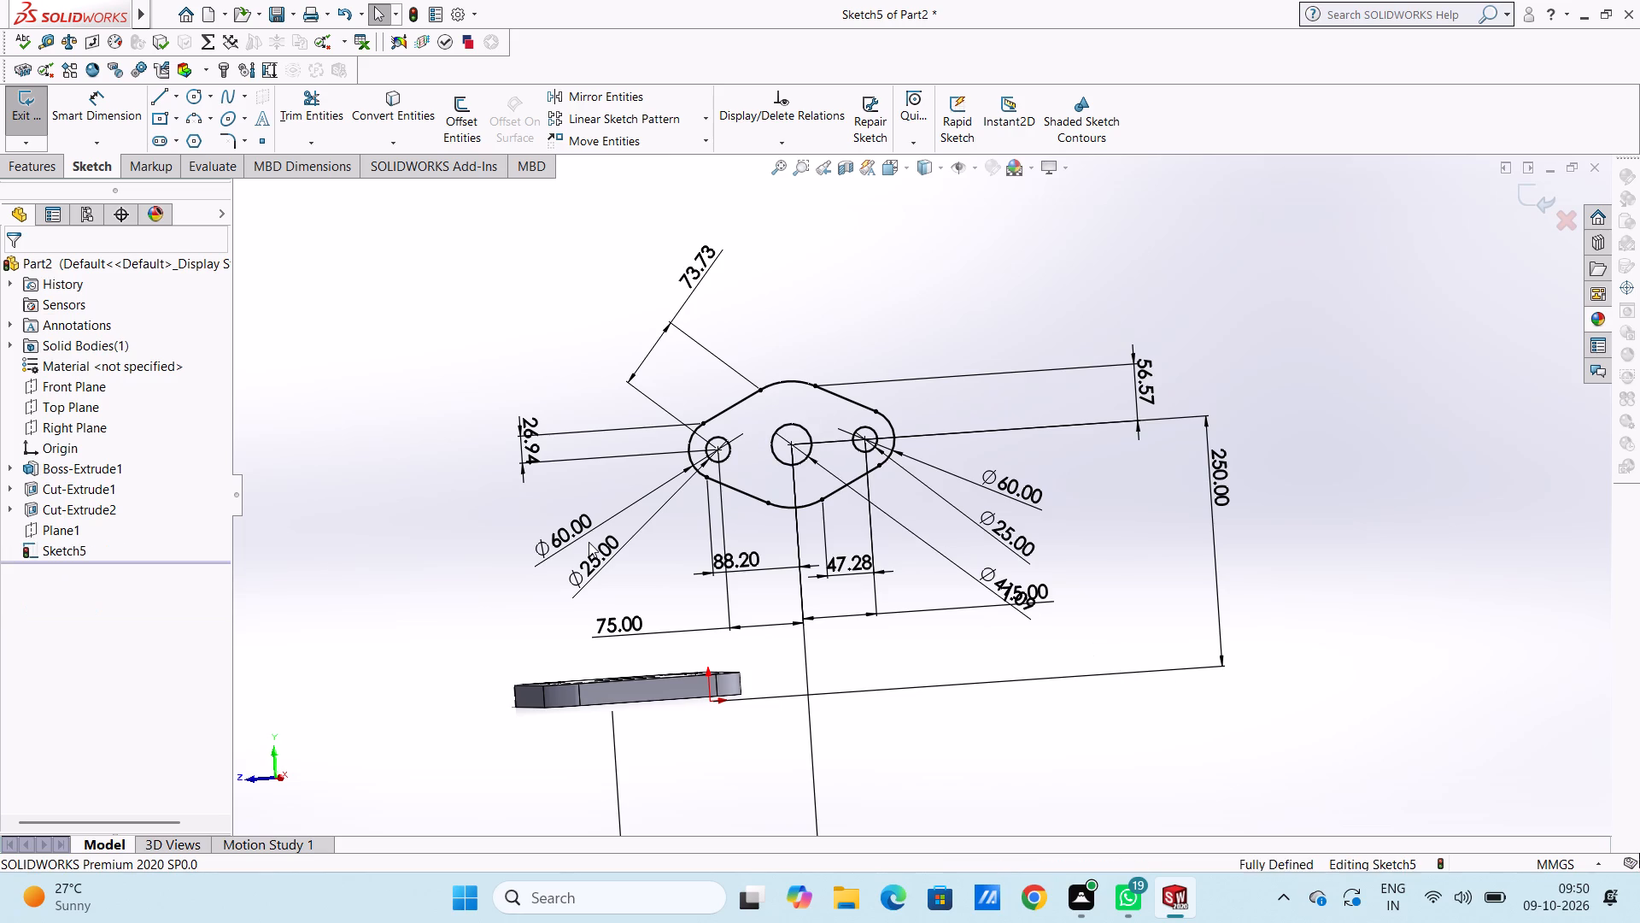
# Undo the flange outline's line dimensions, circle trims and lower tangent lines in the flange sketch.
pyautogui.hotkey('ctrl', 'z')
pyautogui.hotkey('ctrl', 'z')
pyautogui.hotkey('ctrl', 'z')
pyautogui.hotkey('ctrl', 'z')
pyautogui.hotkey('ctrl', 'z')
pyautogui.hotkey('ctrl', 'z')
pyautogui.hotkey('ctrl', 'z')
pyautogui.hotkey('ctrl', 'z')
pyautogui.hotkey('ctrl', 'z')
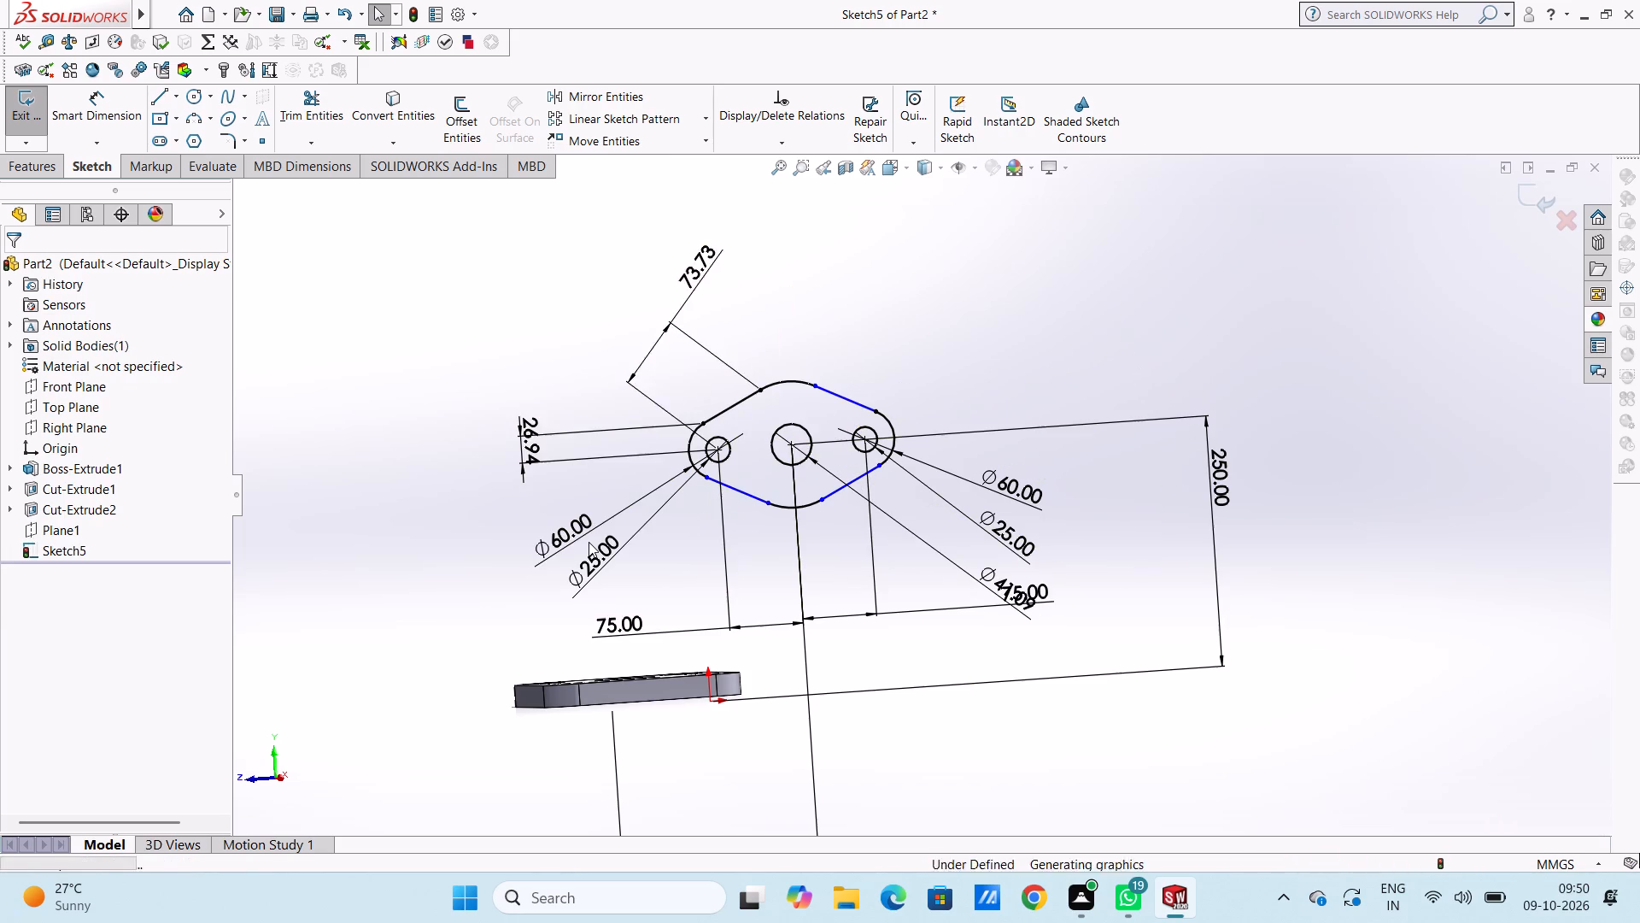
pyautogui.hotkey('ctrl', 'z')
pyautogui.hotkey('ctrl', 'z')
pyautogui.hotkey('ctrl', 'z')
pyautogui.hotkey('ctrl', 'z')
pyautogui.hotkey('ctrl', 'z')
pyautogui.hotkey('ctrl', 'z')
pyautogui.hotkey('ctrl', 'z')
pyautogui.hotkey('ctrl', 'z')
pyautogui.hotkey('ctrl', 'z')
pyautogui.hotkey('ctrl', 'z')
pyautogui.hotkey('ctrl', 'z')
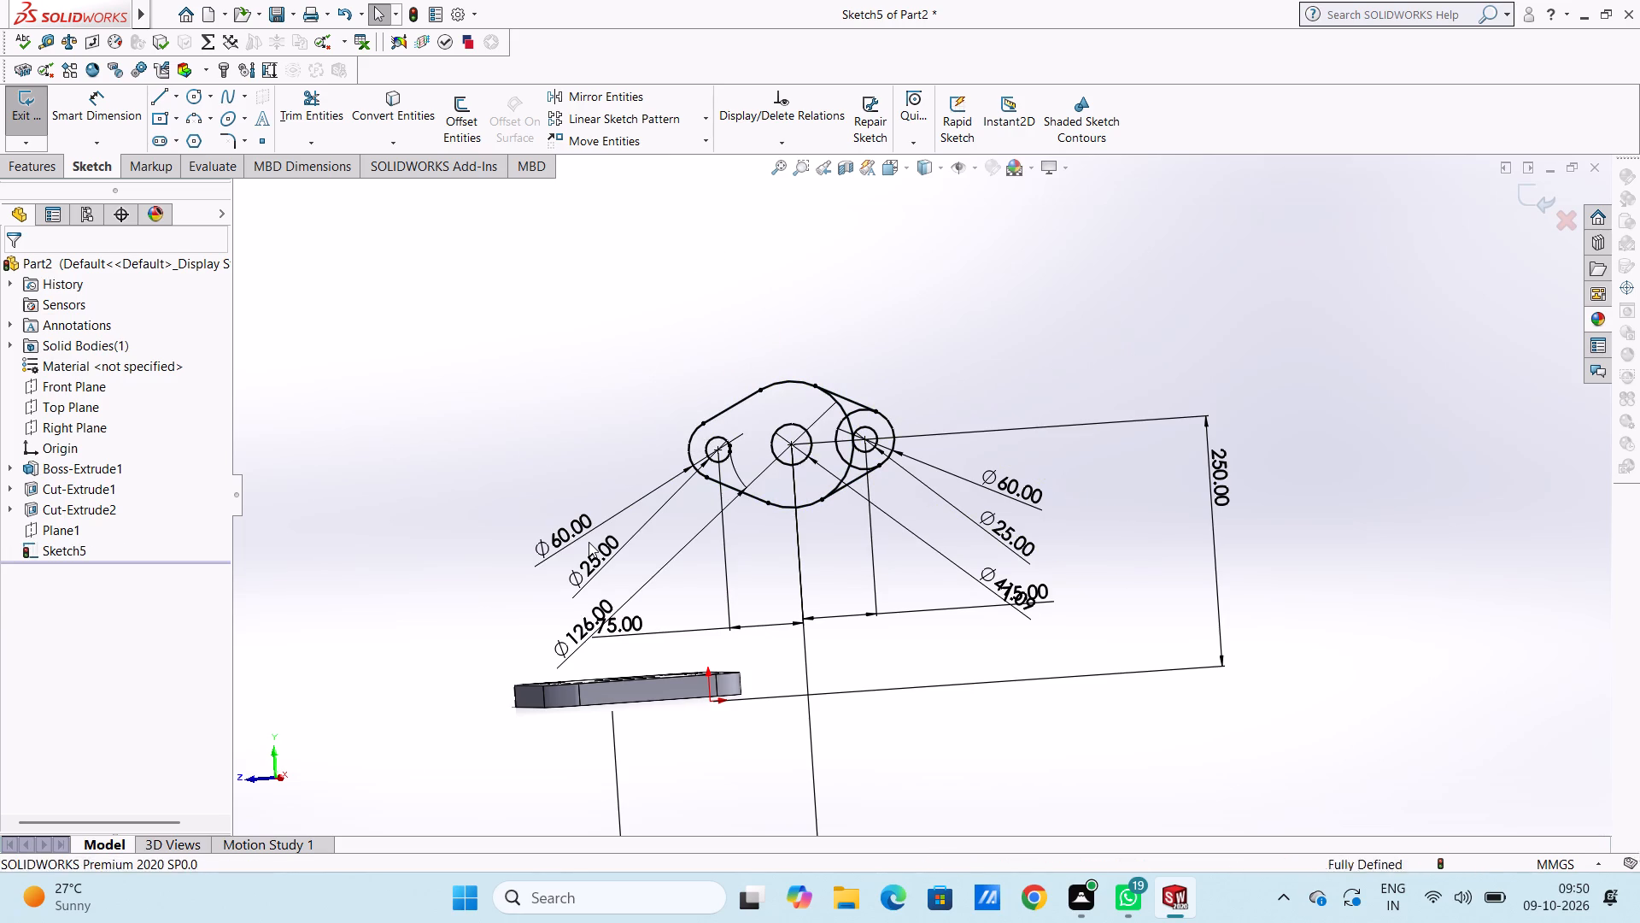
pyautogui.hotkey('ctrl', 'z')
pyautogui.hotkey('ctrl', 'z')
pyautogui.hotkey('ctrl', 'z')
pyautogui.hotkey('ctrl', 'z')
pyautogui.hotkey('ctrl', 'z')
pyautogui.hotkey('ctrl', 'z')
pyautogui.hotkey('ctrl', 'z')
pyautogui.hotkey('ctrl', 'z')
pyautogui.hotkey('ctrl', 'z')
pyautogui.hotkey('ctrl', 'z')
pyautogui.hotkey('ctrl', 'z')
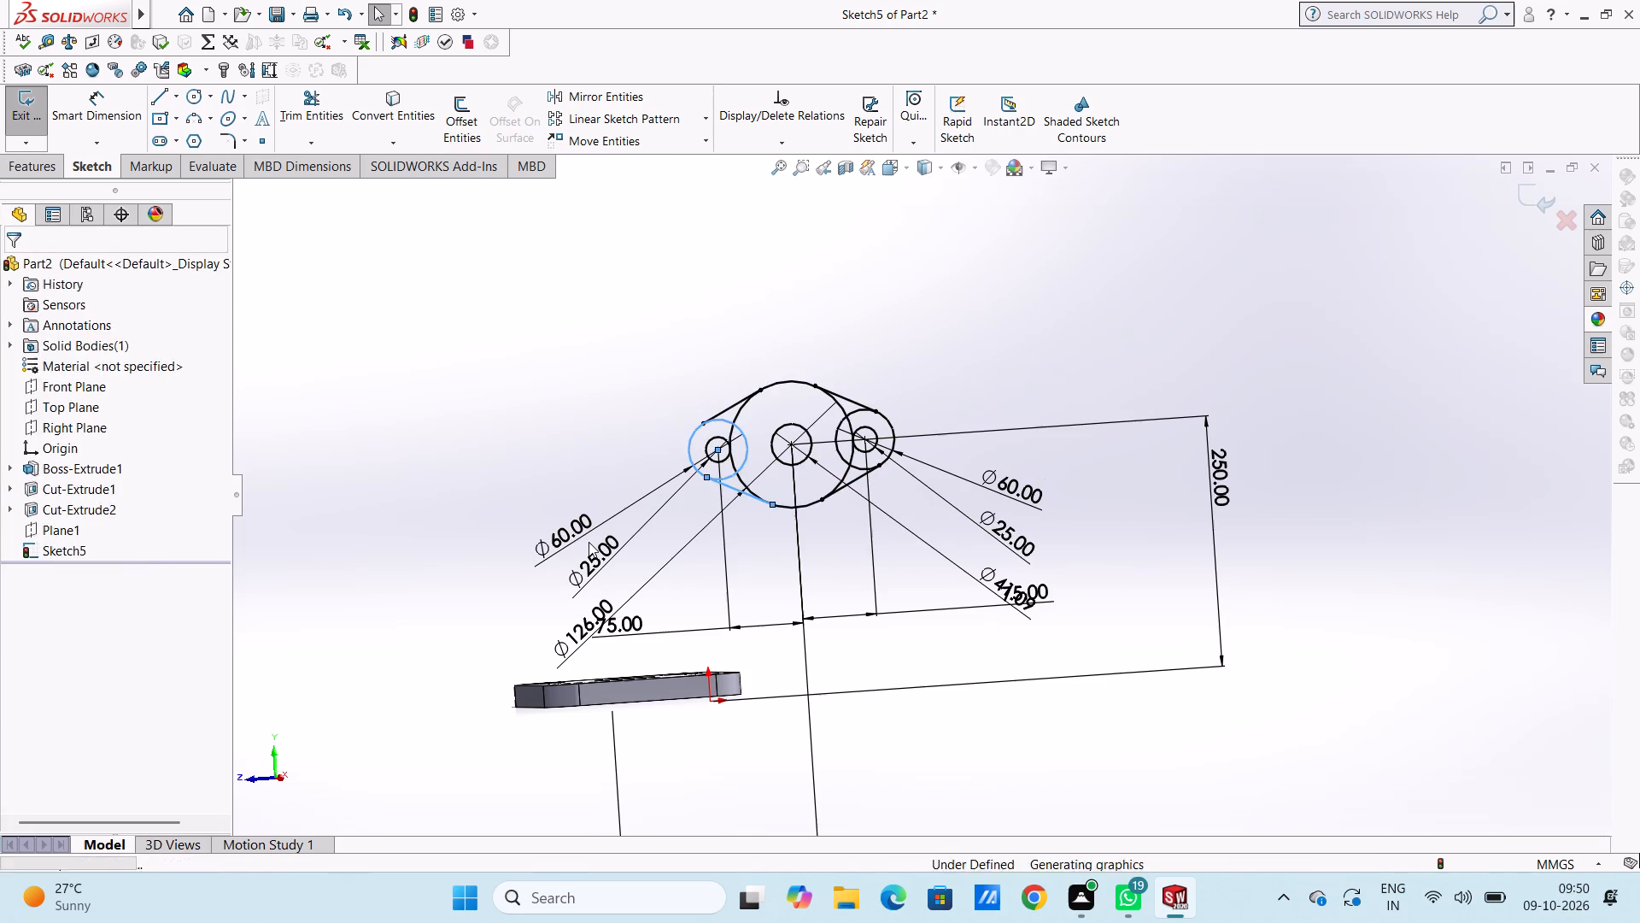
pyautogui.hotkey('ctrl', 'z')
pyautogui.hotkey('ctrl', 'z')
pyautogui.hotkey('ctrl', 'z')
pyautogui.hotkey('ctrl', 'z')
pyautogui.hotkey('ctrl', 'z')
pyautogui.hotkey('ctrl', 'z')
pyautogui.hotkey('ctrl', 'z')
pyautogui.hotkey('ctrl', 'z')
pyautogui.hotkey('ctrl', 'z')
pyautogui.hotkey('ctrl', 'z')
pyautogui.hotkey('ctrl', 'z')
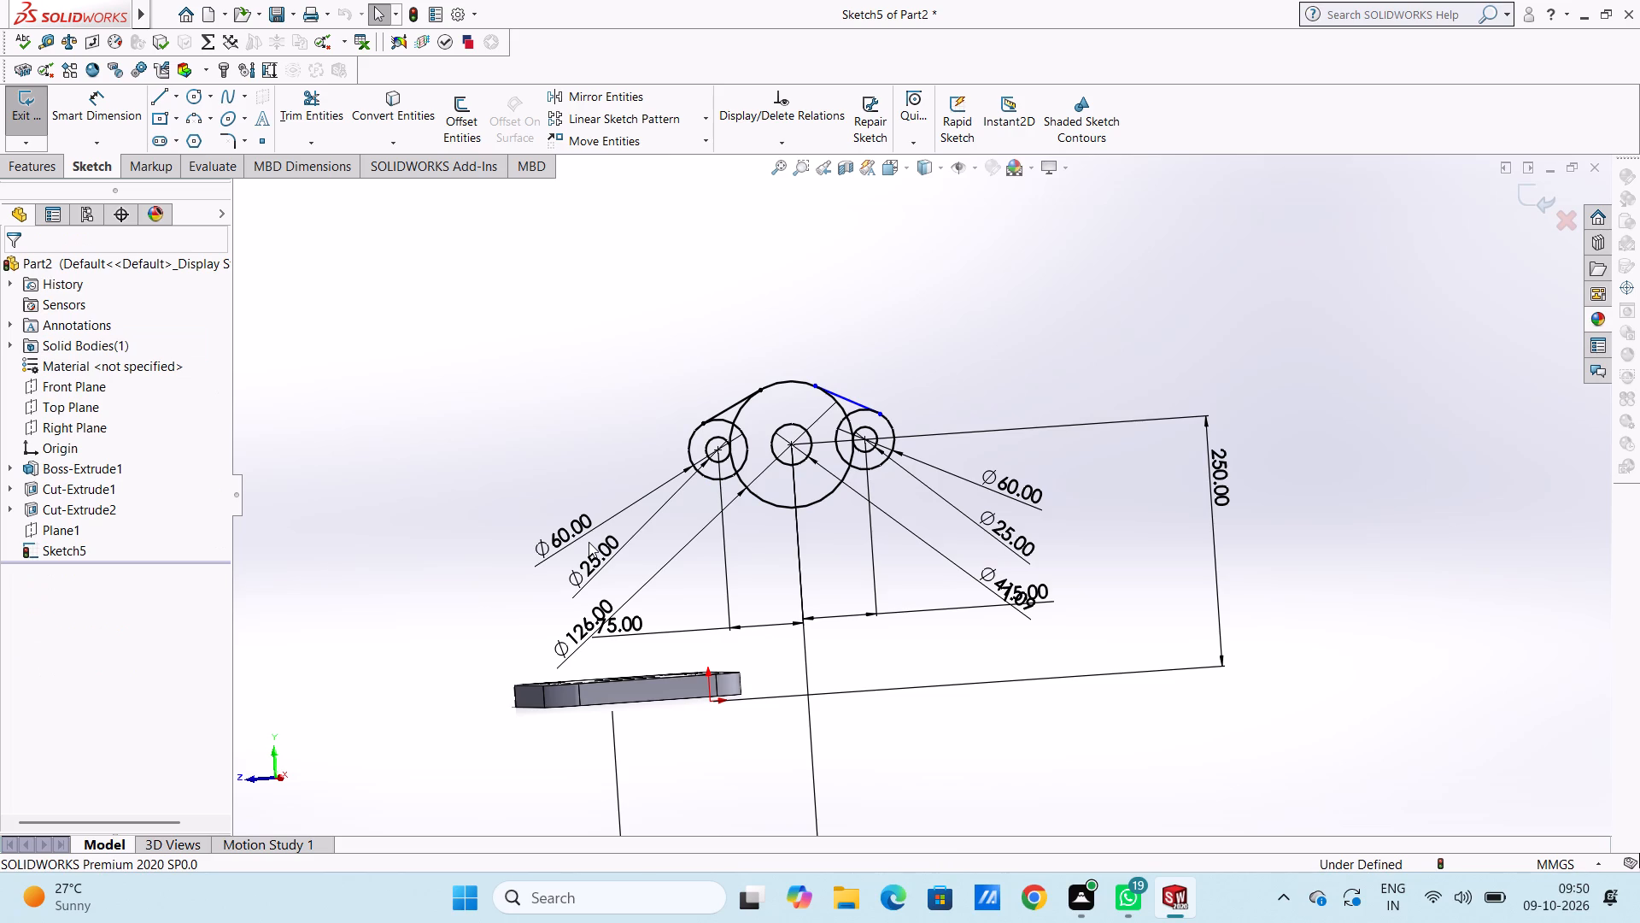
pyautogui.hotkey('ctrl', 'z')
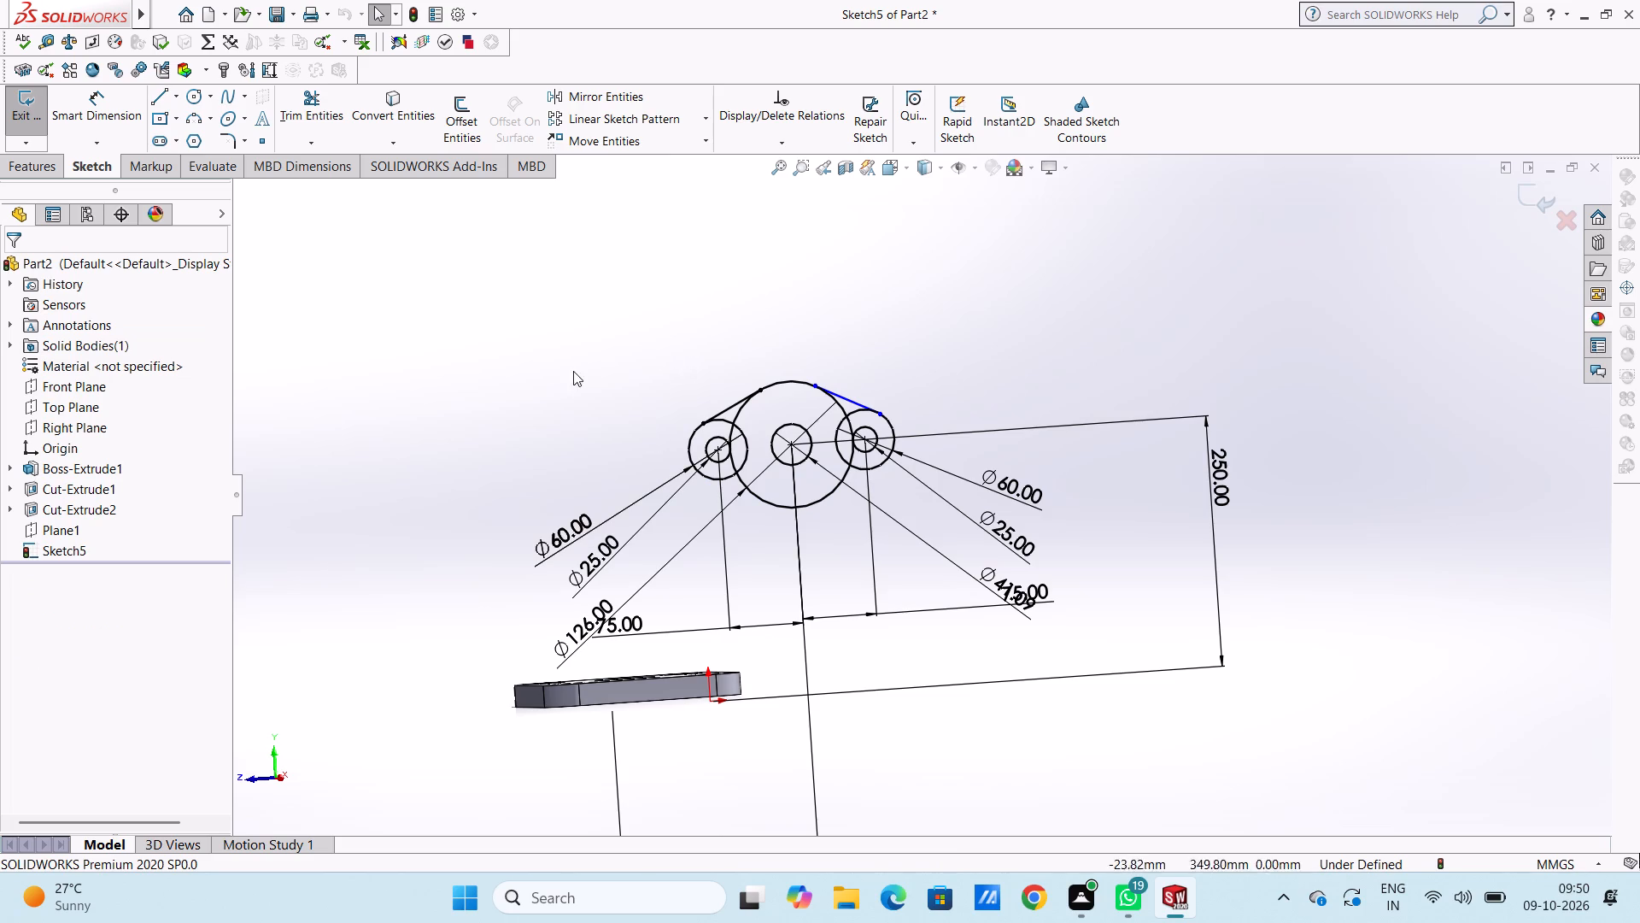
# Delete all remaining circles, lines and dimensions from the flange sketch, including the items with associated references.
pyautogui.moveTo(508, 309); pyautogui.dragTo(1274, 779)
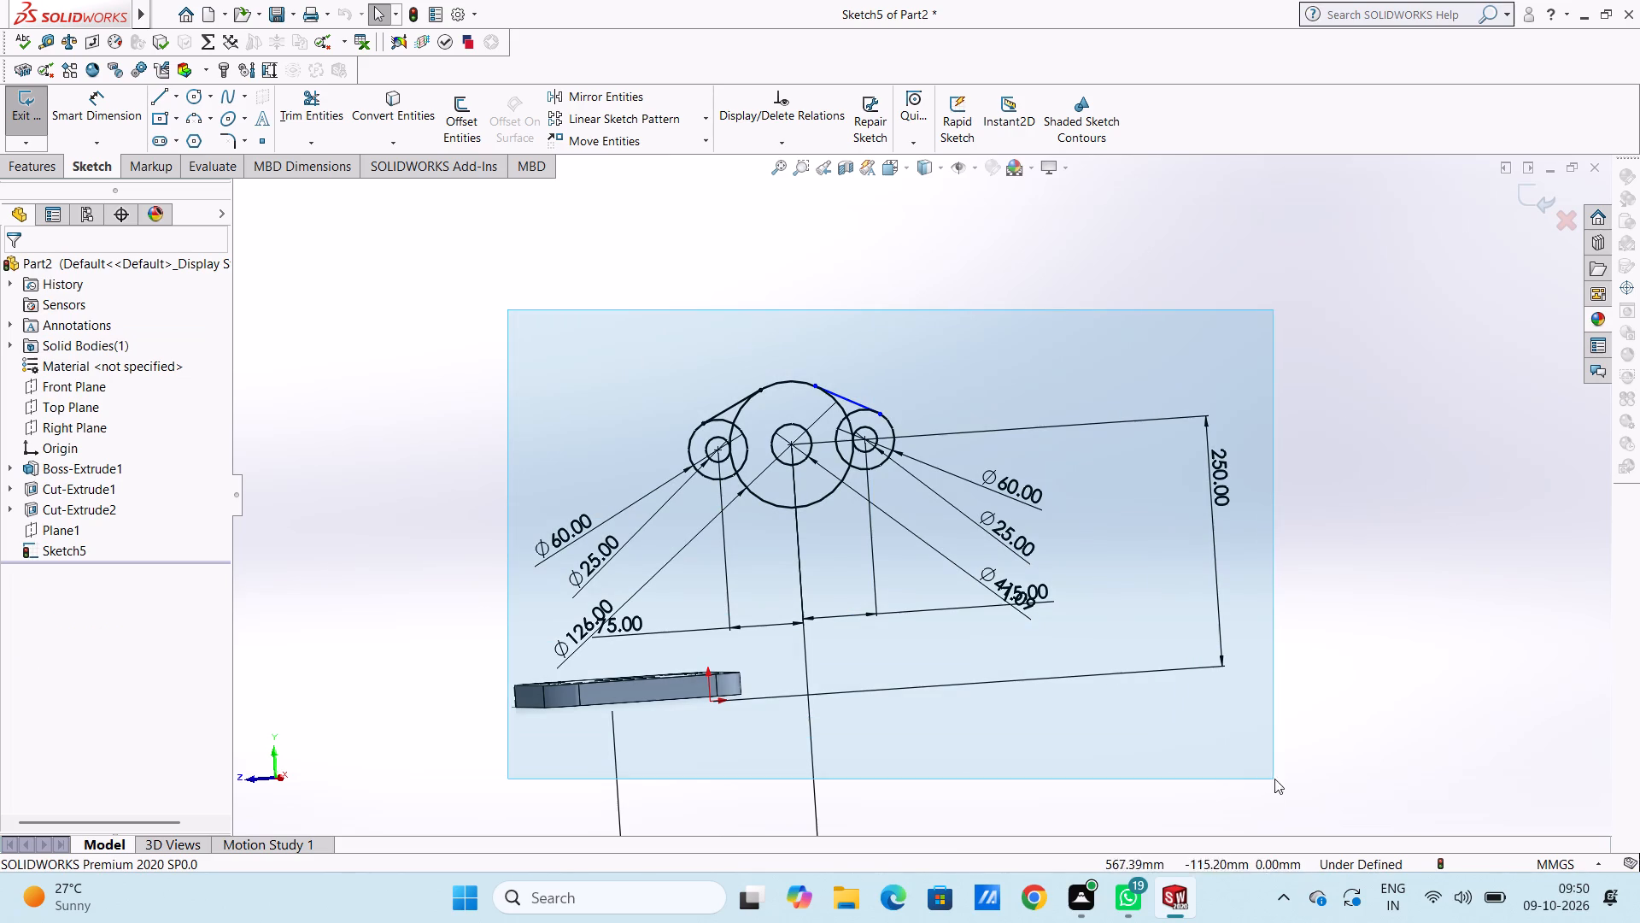
pyautogui.moveTo(1274, 779); pyautogui.dragTo(1309, 727)
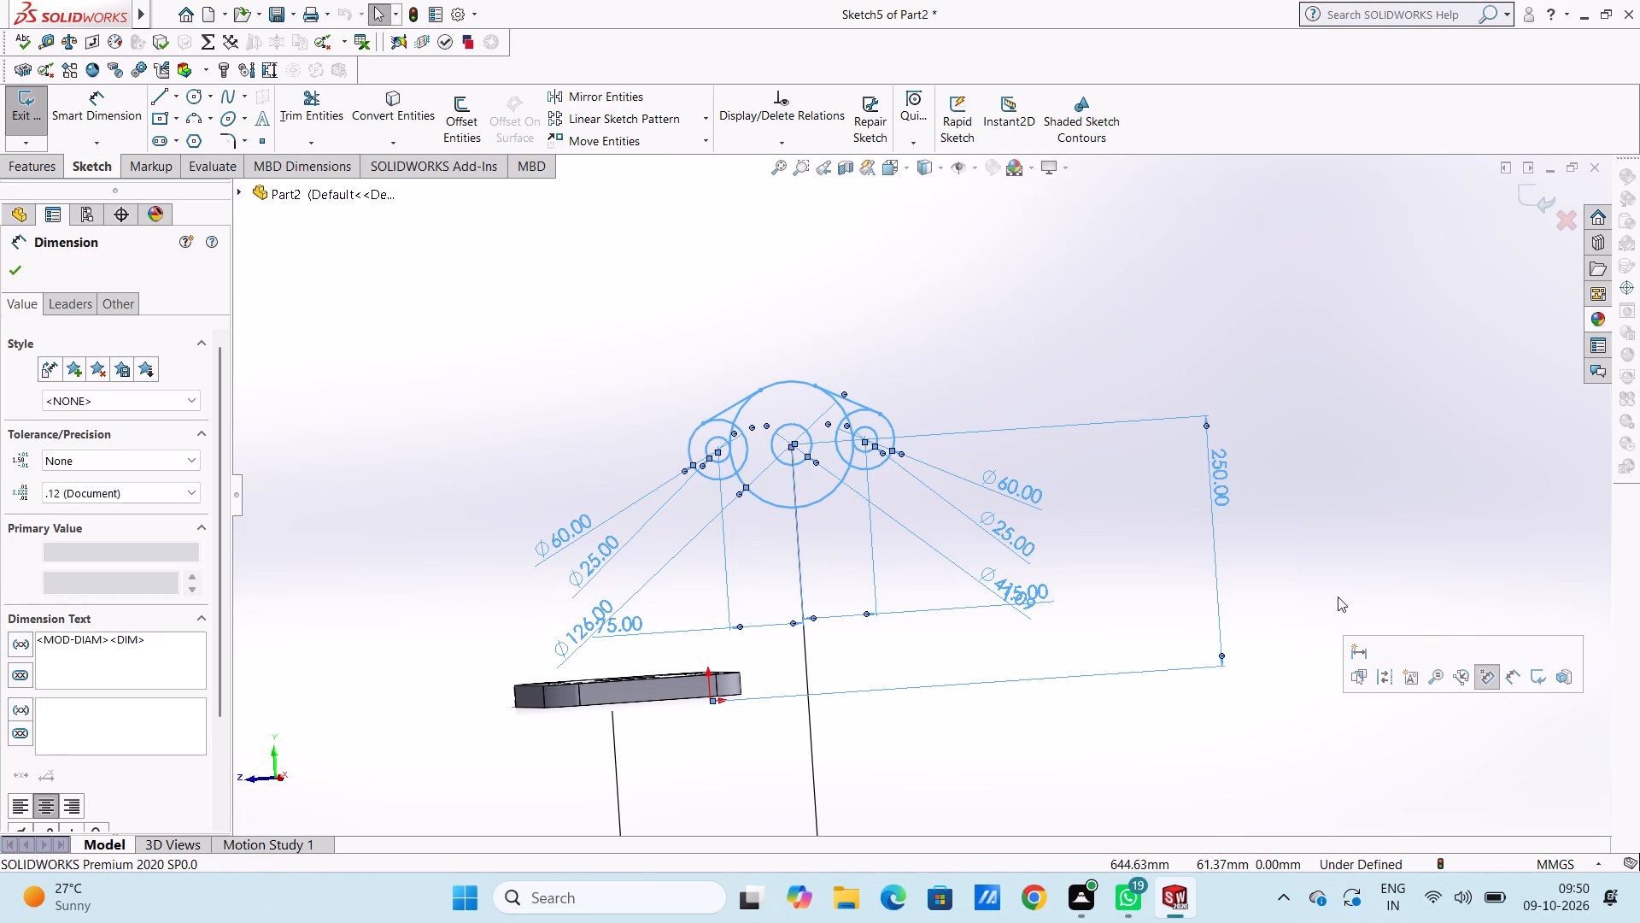
pyautogui.press('Delete')
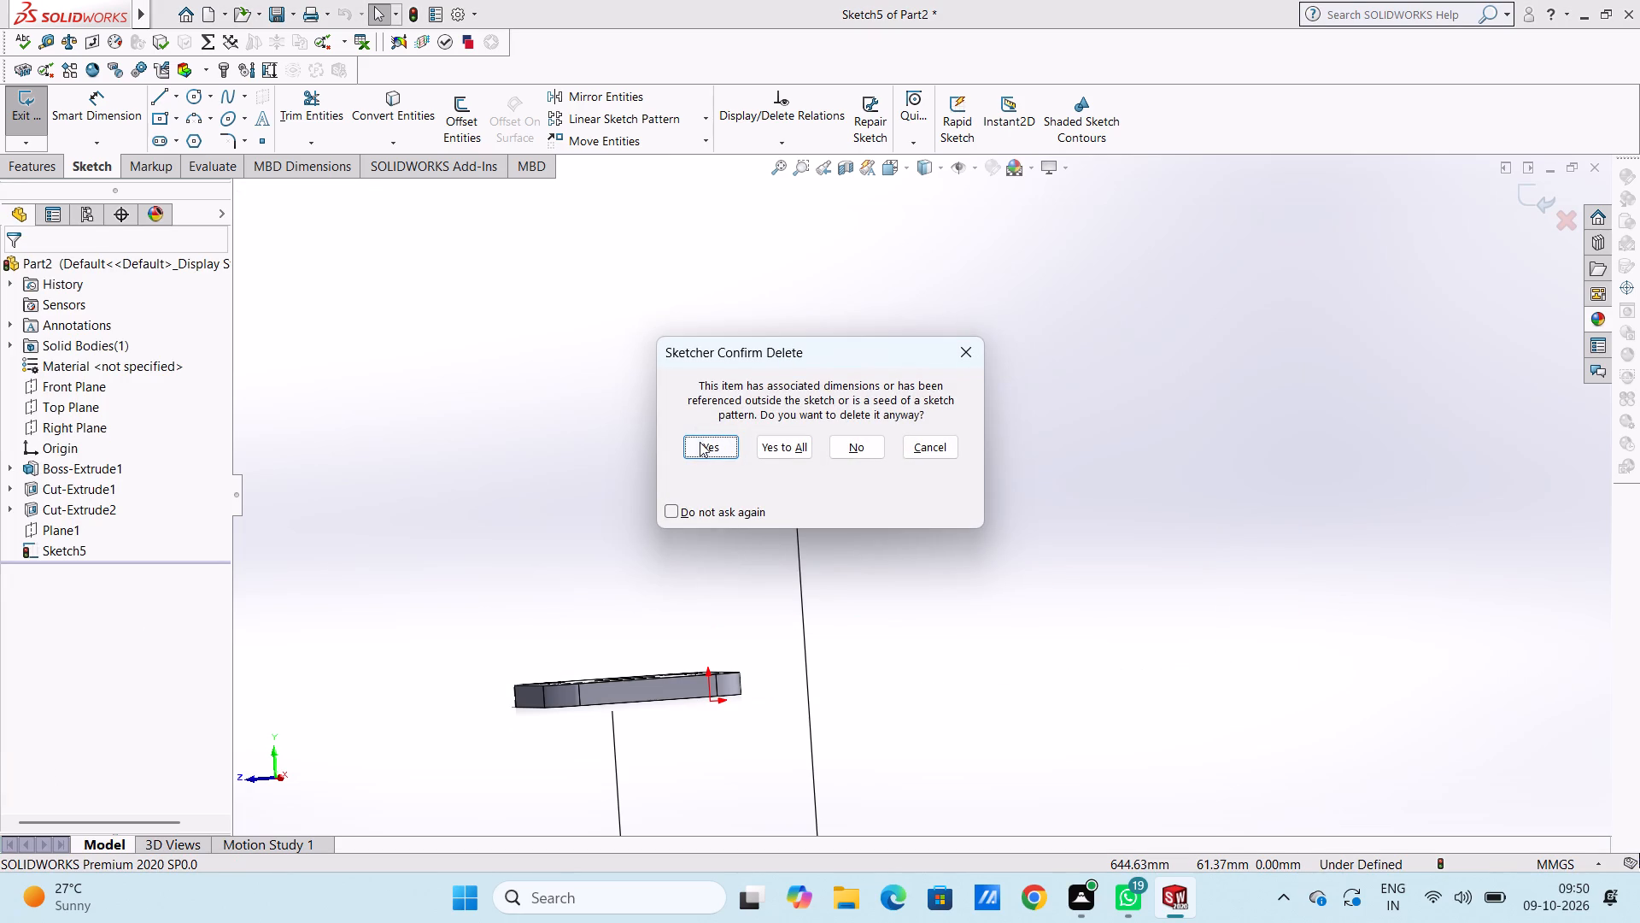
pyautogui.click(701, 442)
pyautogui.click(813, 483)
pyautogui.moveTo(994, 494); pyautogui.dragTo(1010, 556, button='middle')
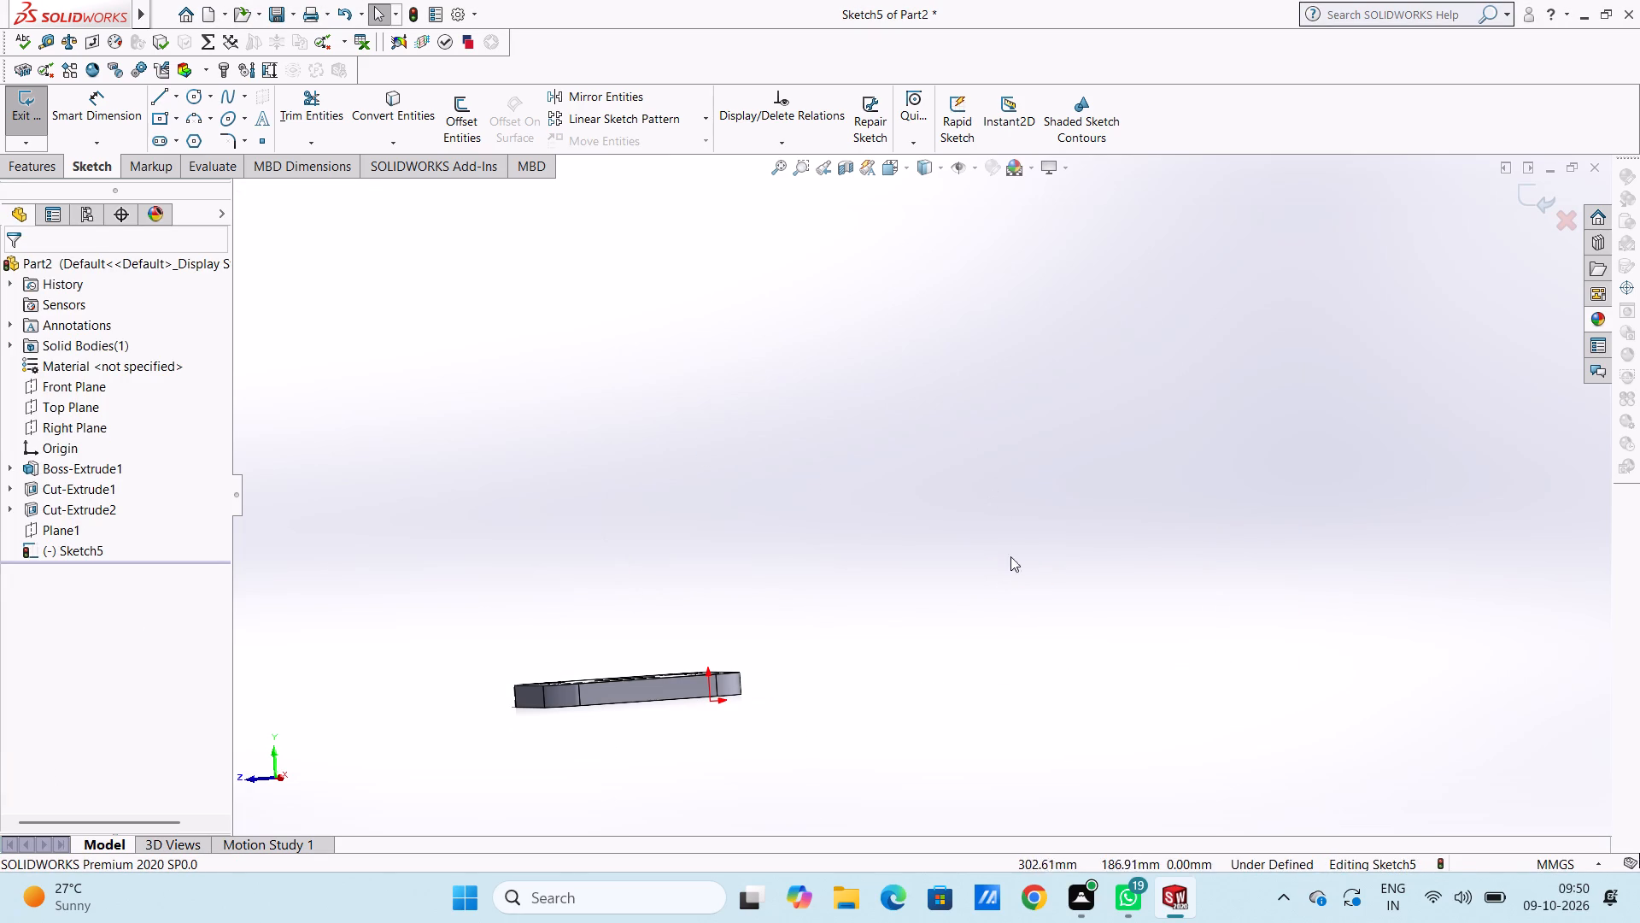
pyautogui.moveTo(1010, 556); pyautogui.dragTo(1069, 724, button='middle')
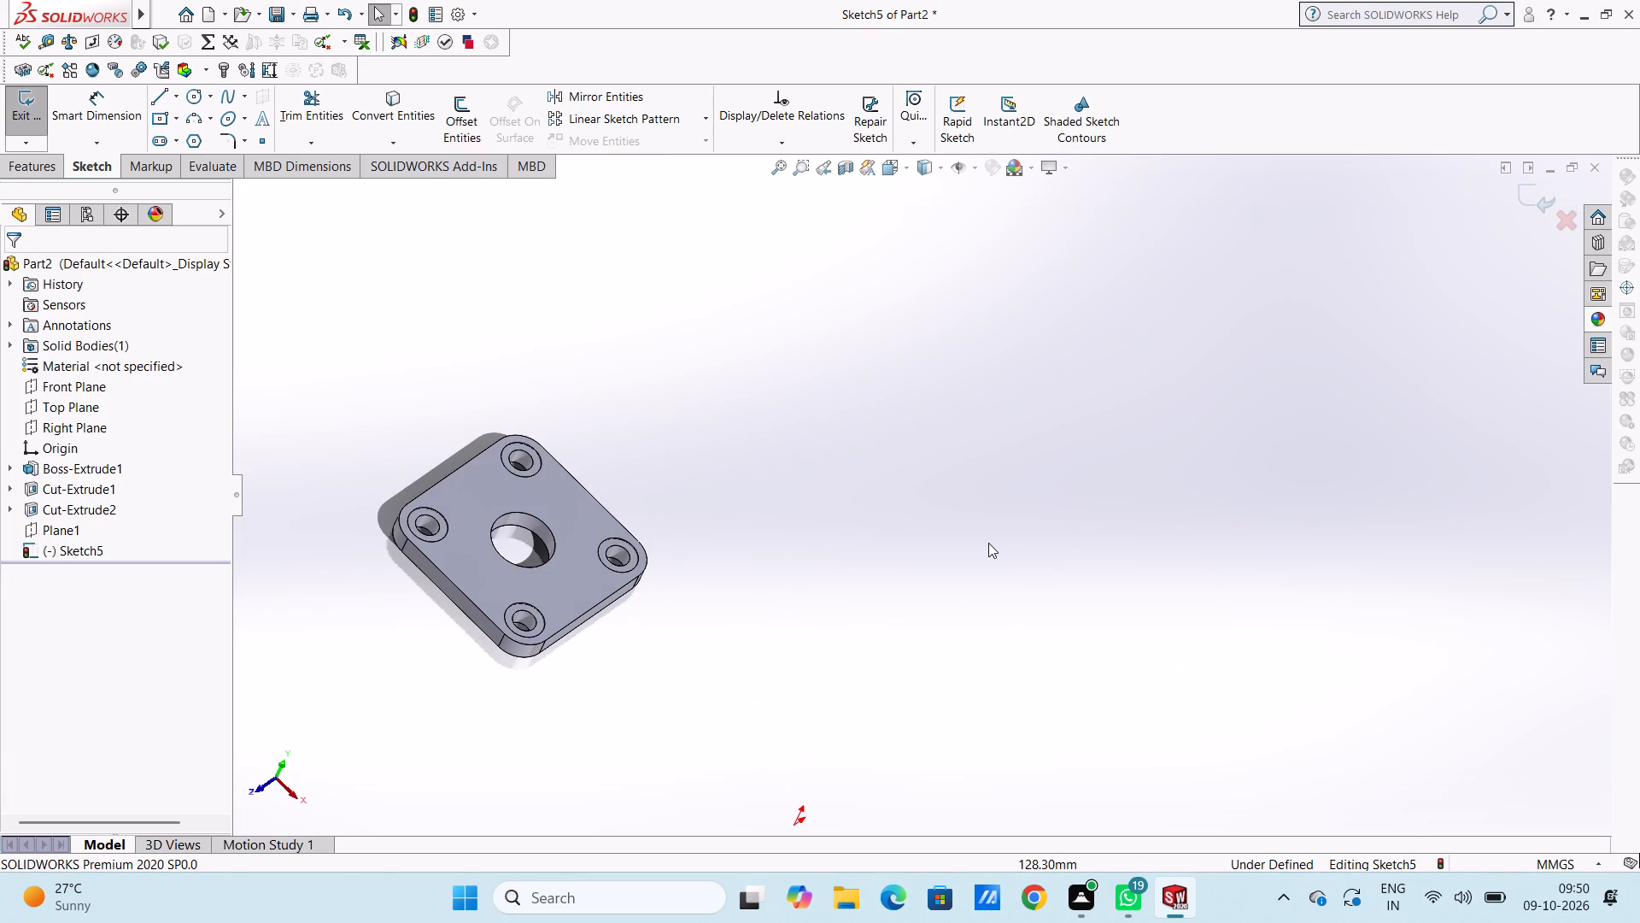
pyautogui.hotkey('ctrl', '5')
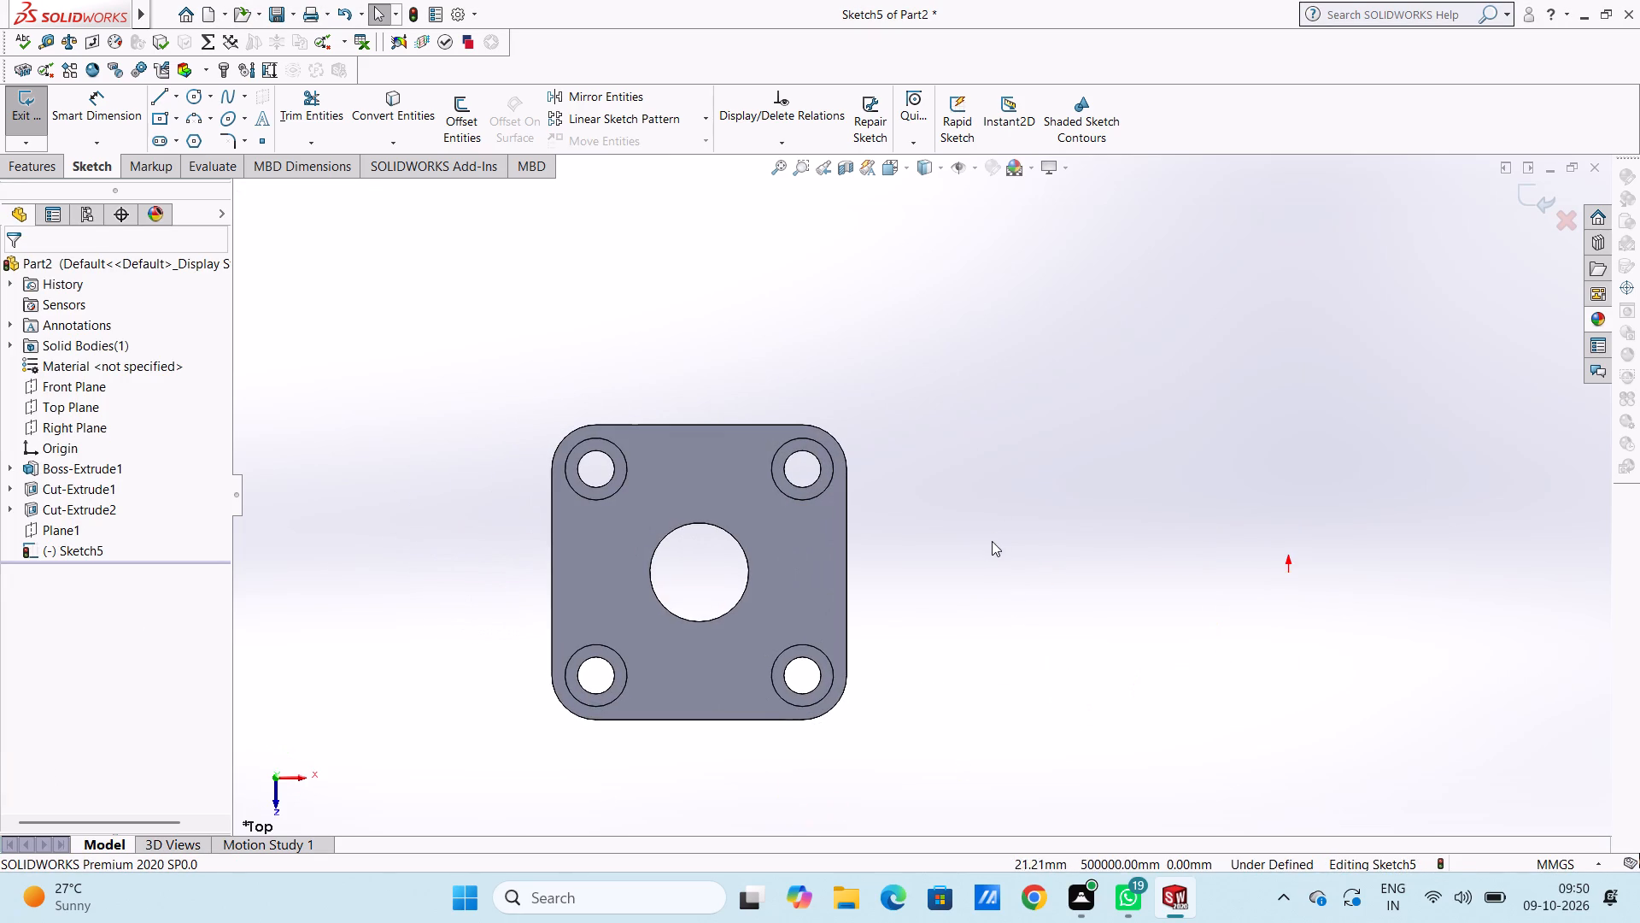
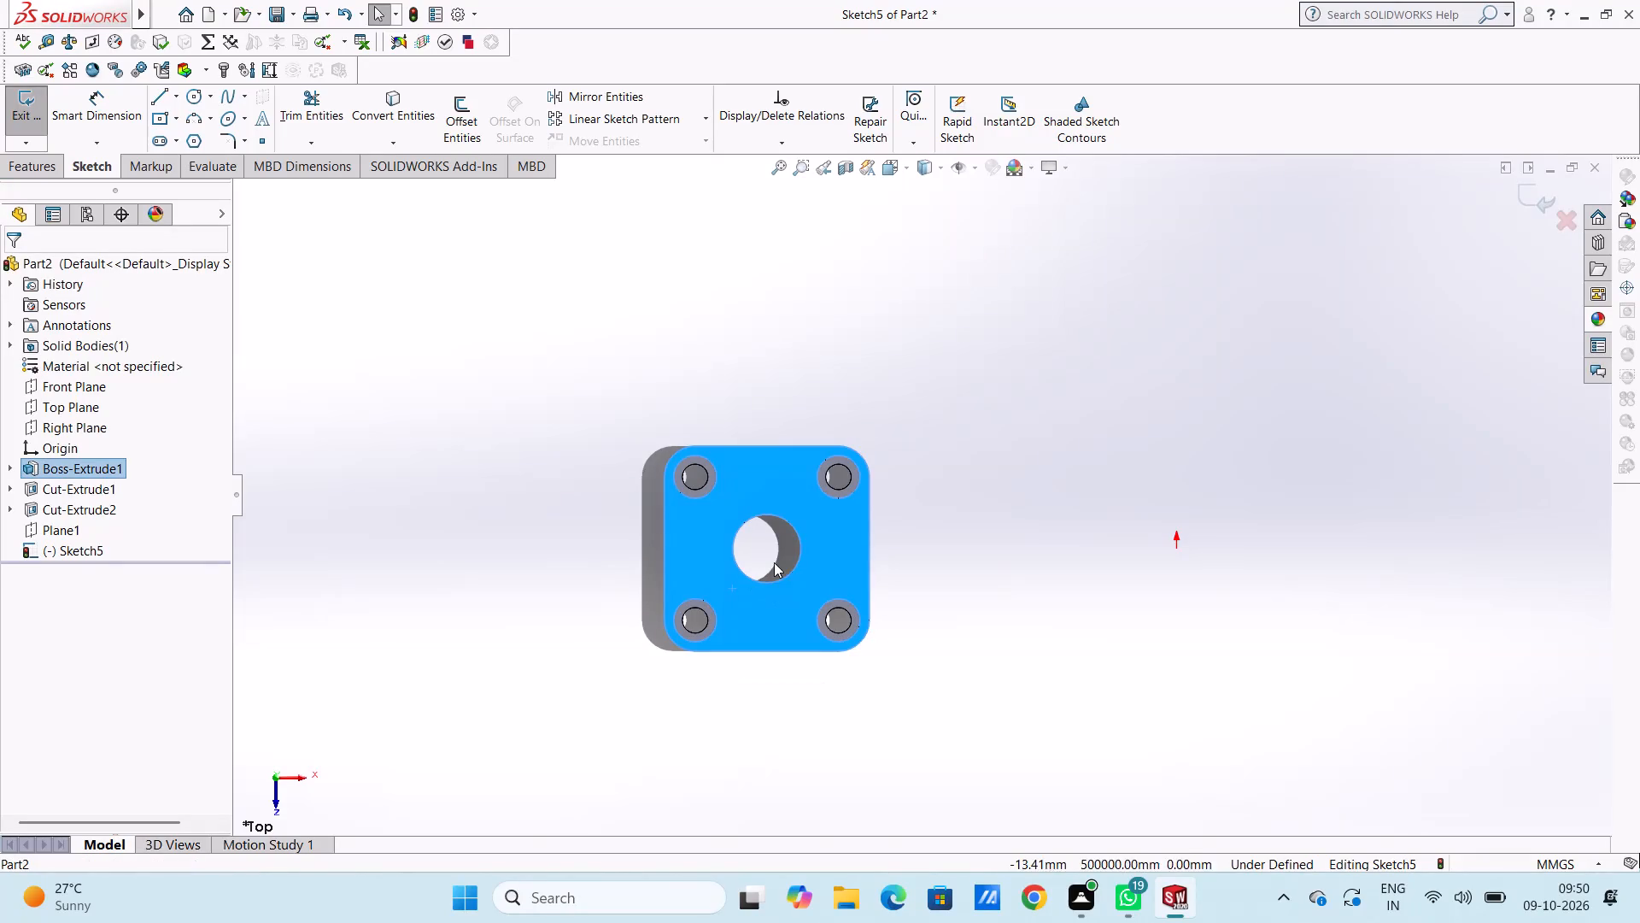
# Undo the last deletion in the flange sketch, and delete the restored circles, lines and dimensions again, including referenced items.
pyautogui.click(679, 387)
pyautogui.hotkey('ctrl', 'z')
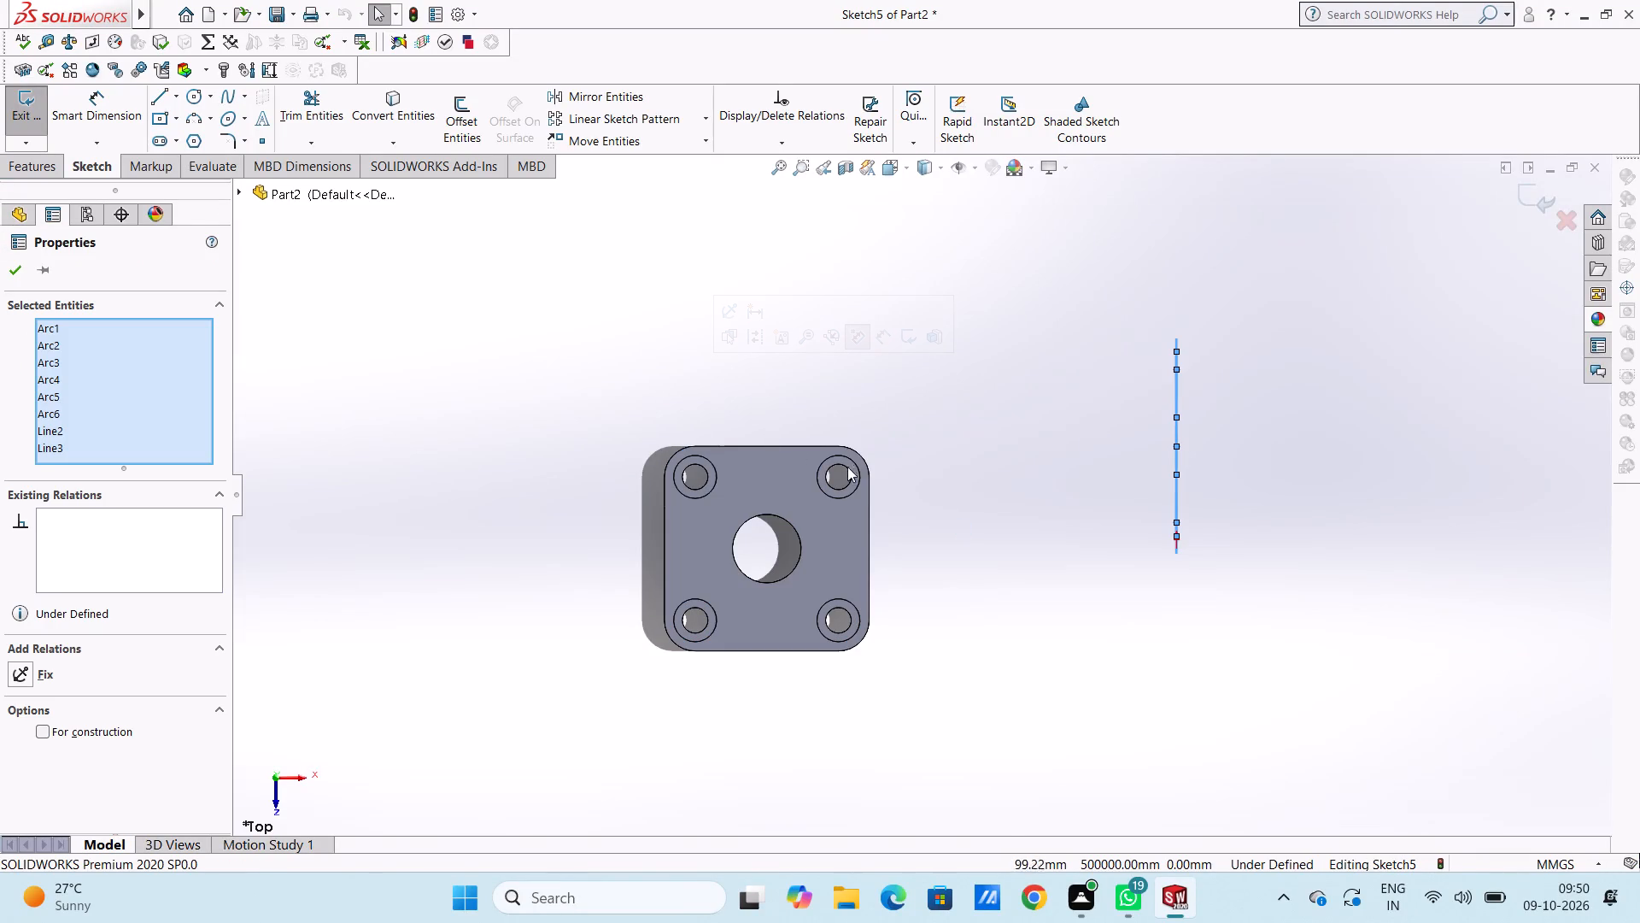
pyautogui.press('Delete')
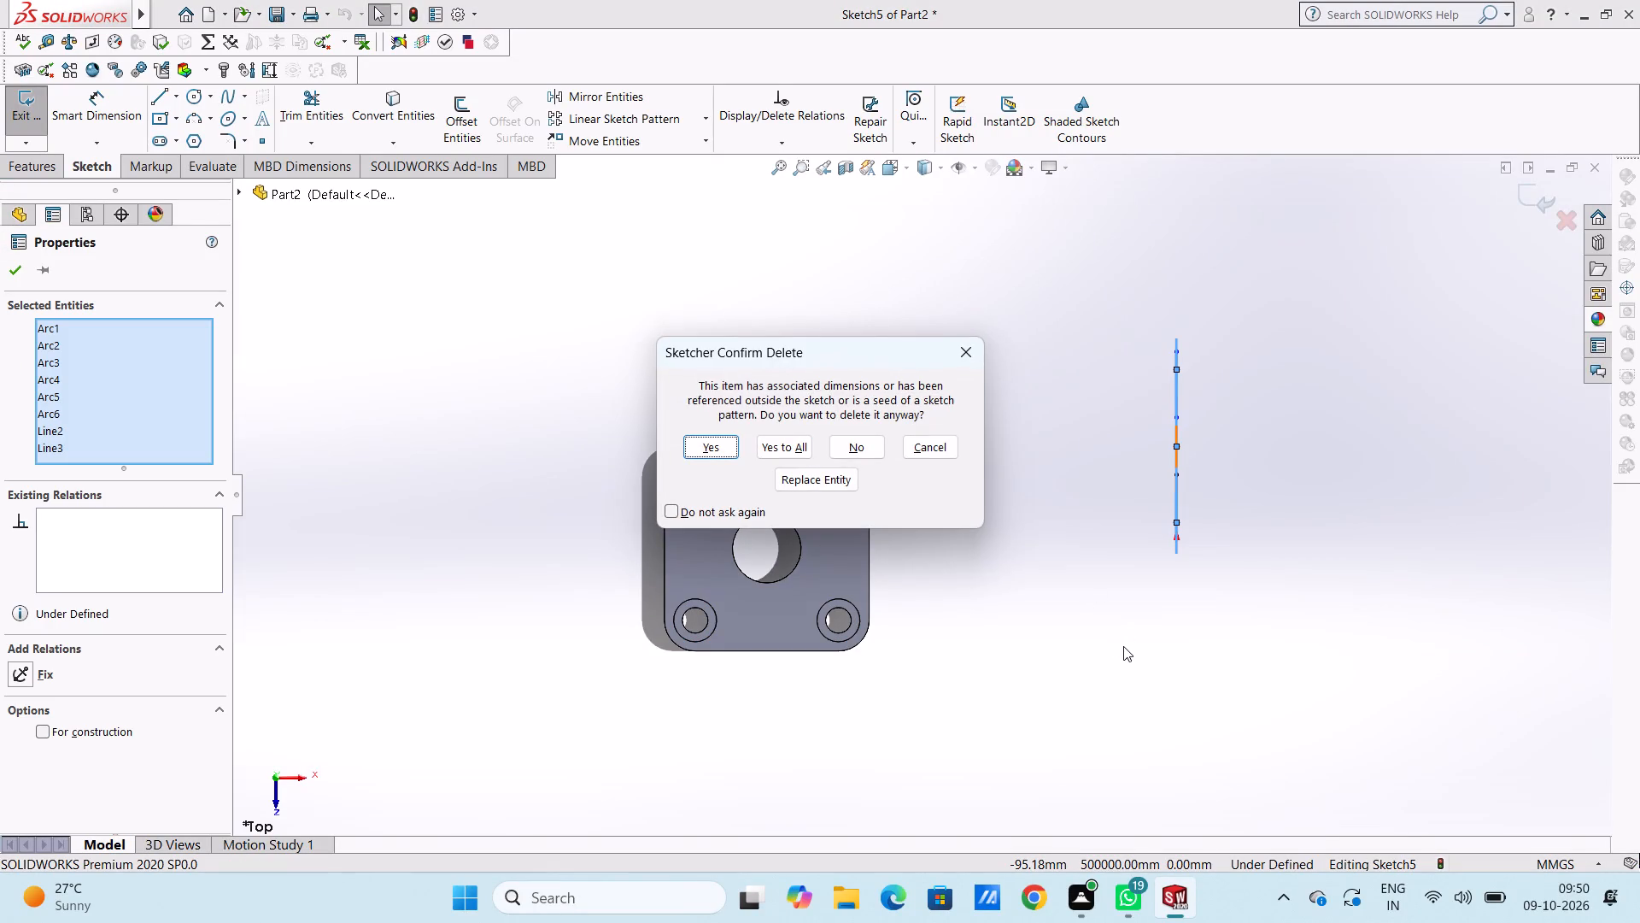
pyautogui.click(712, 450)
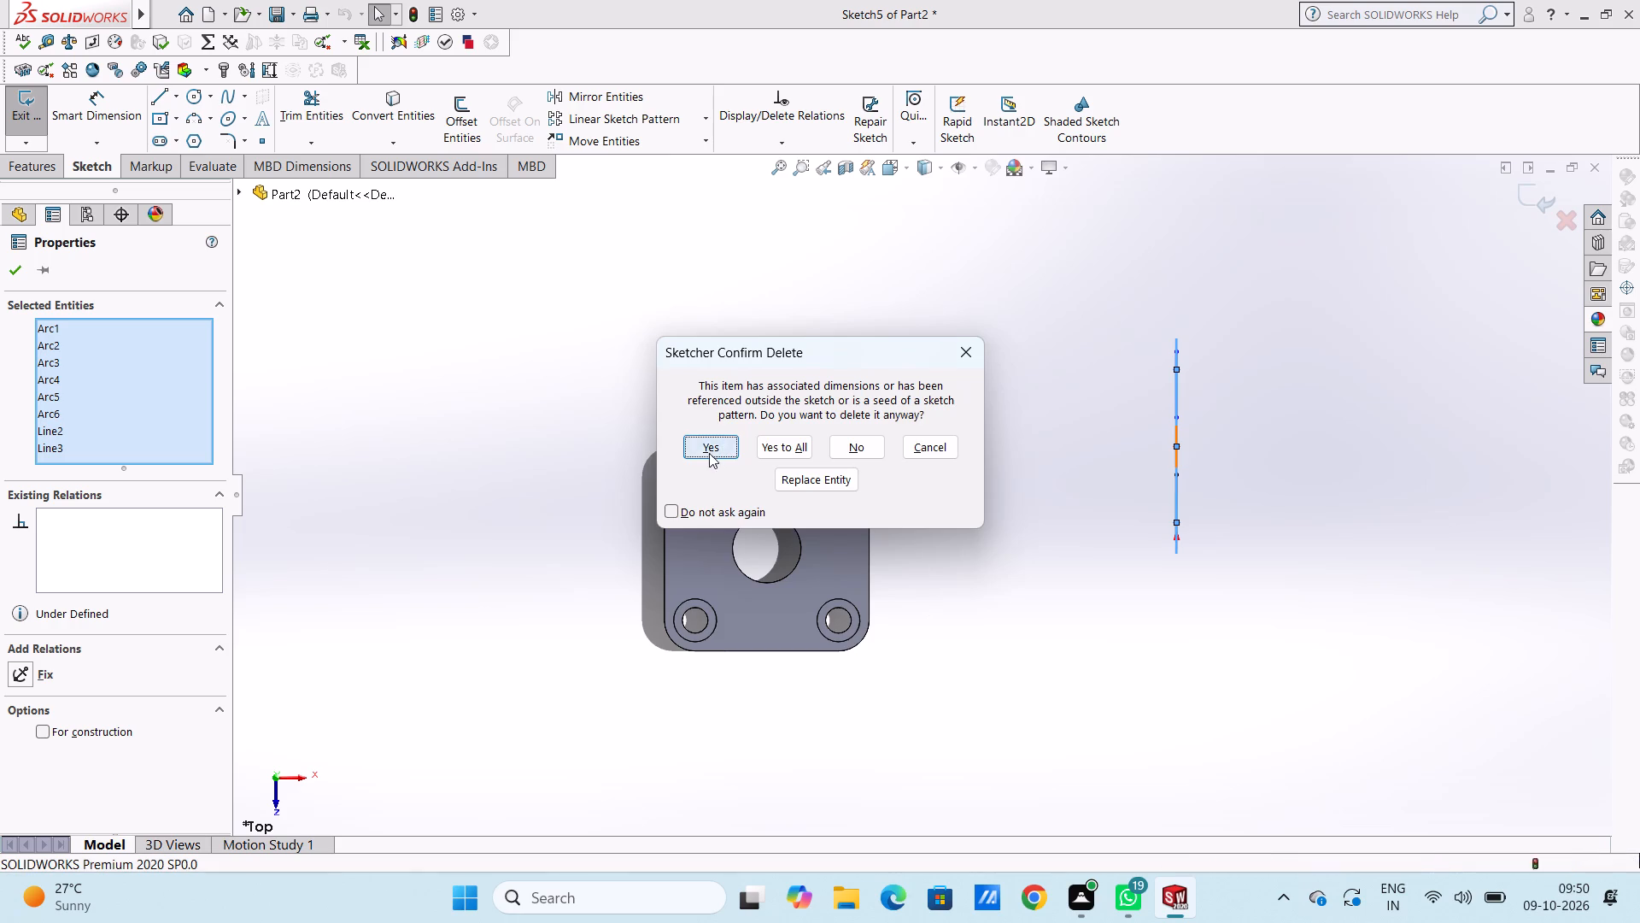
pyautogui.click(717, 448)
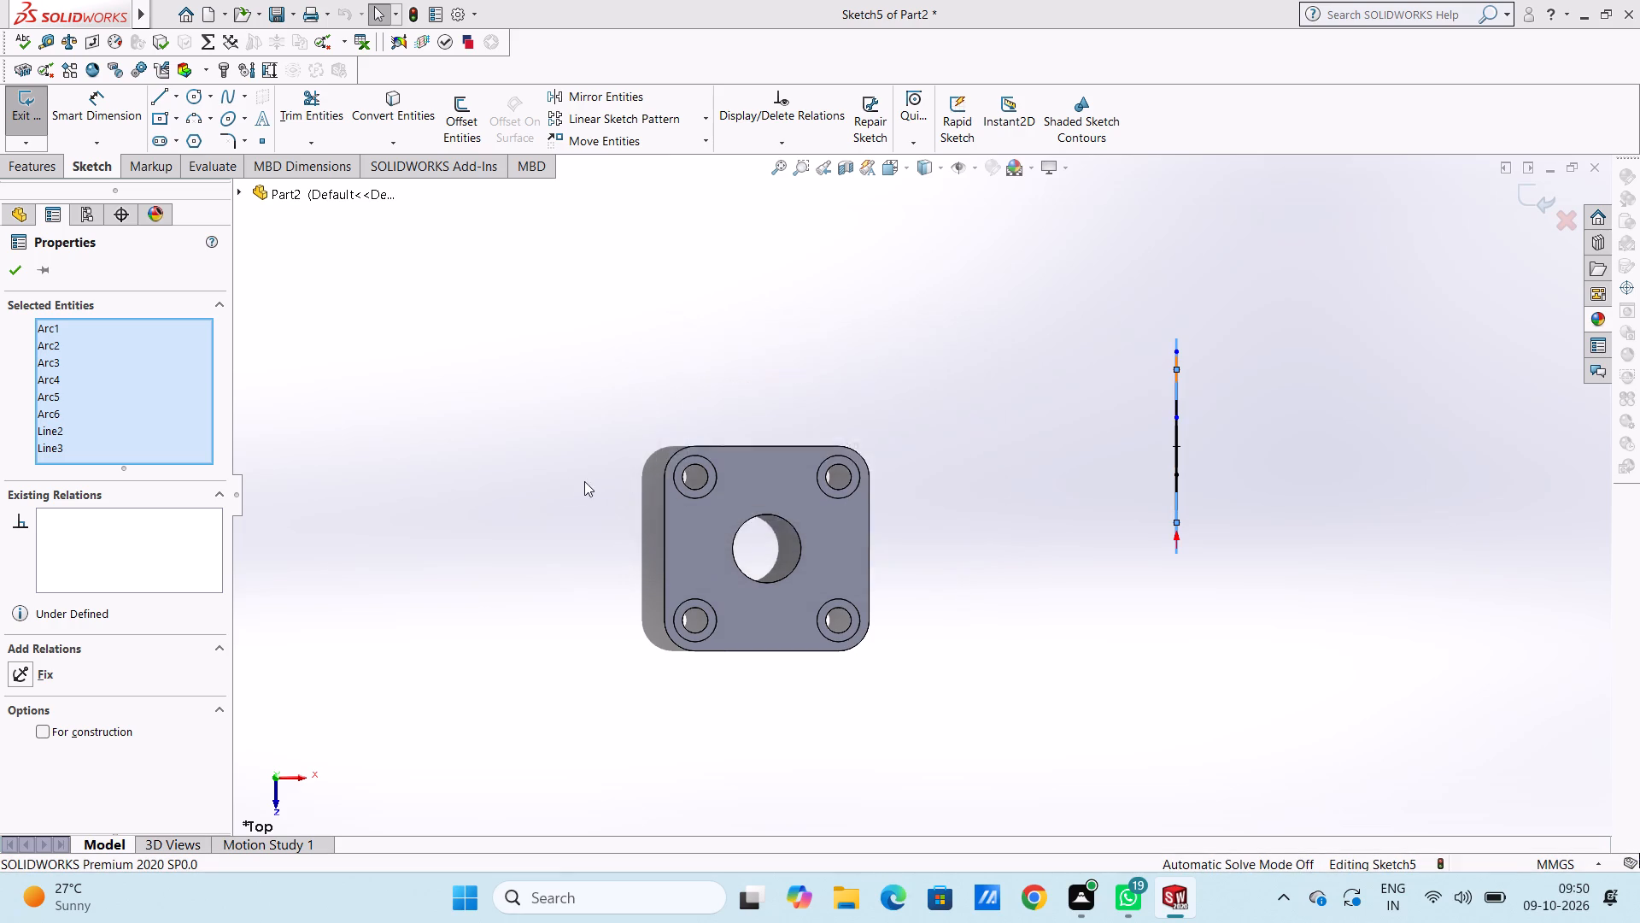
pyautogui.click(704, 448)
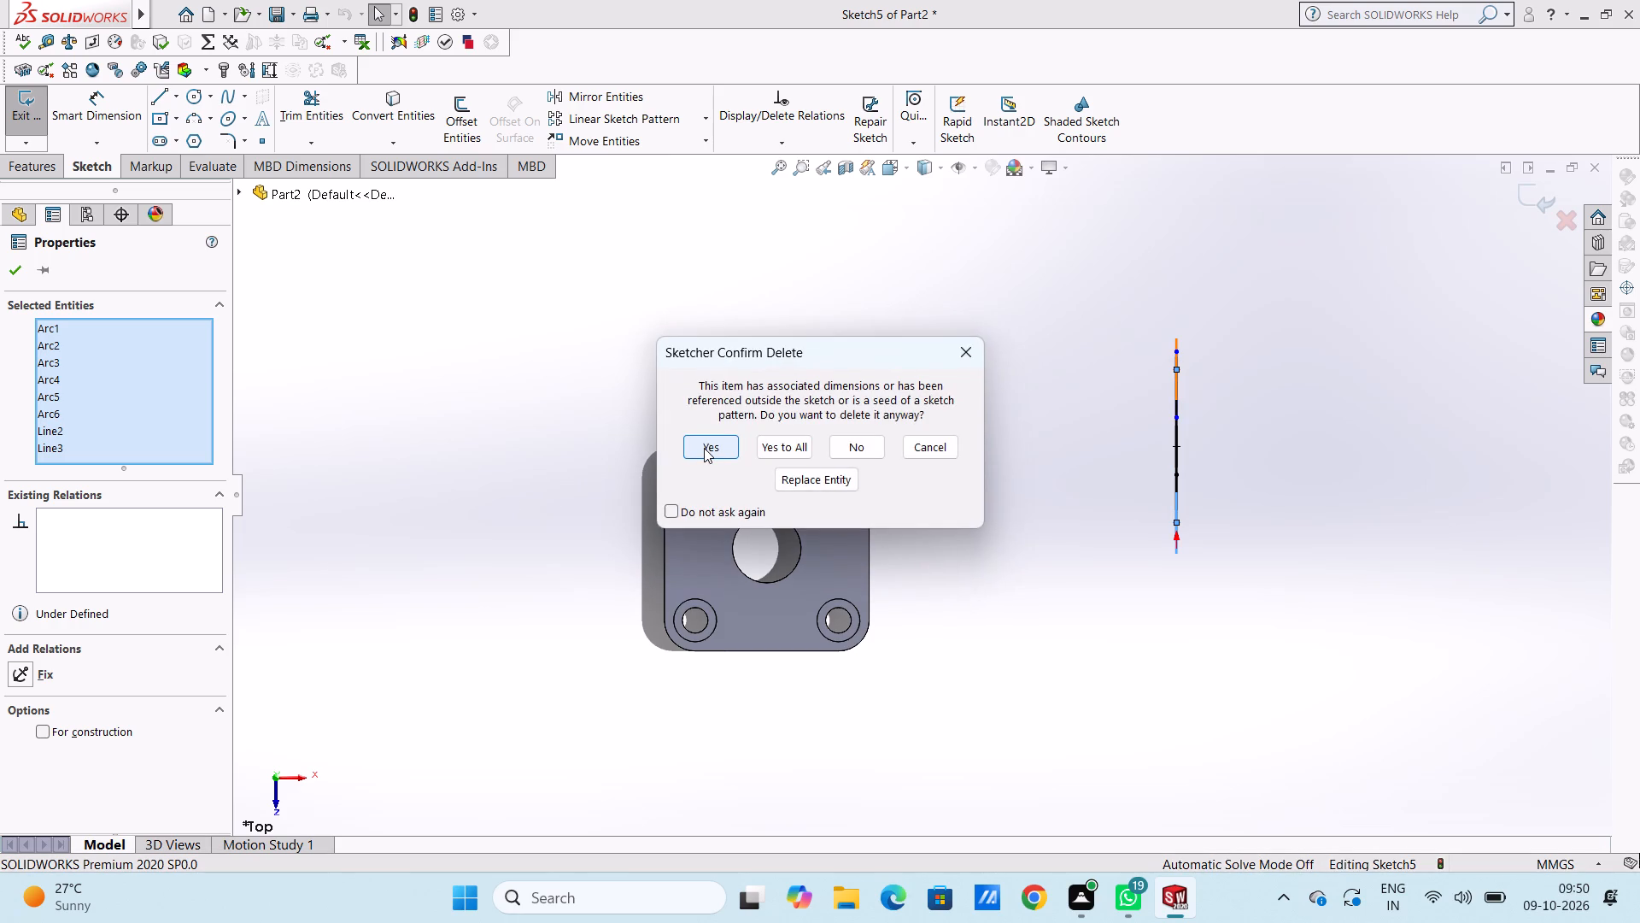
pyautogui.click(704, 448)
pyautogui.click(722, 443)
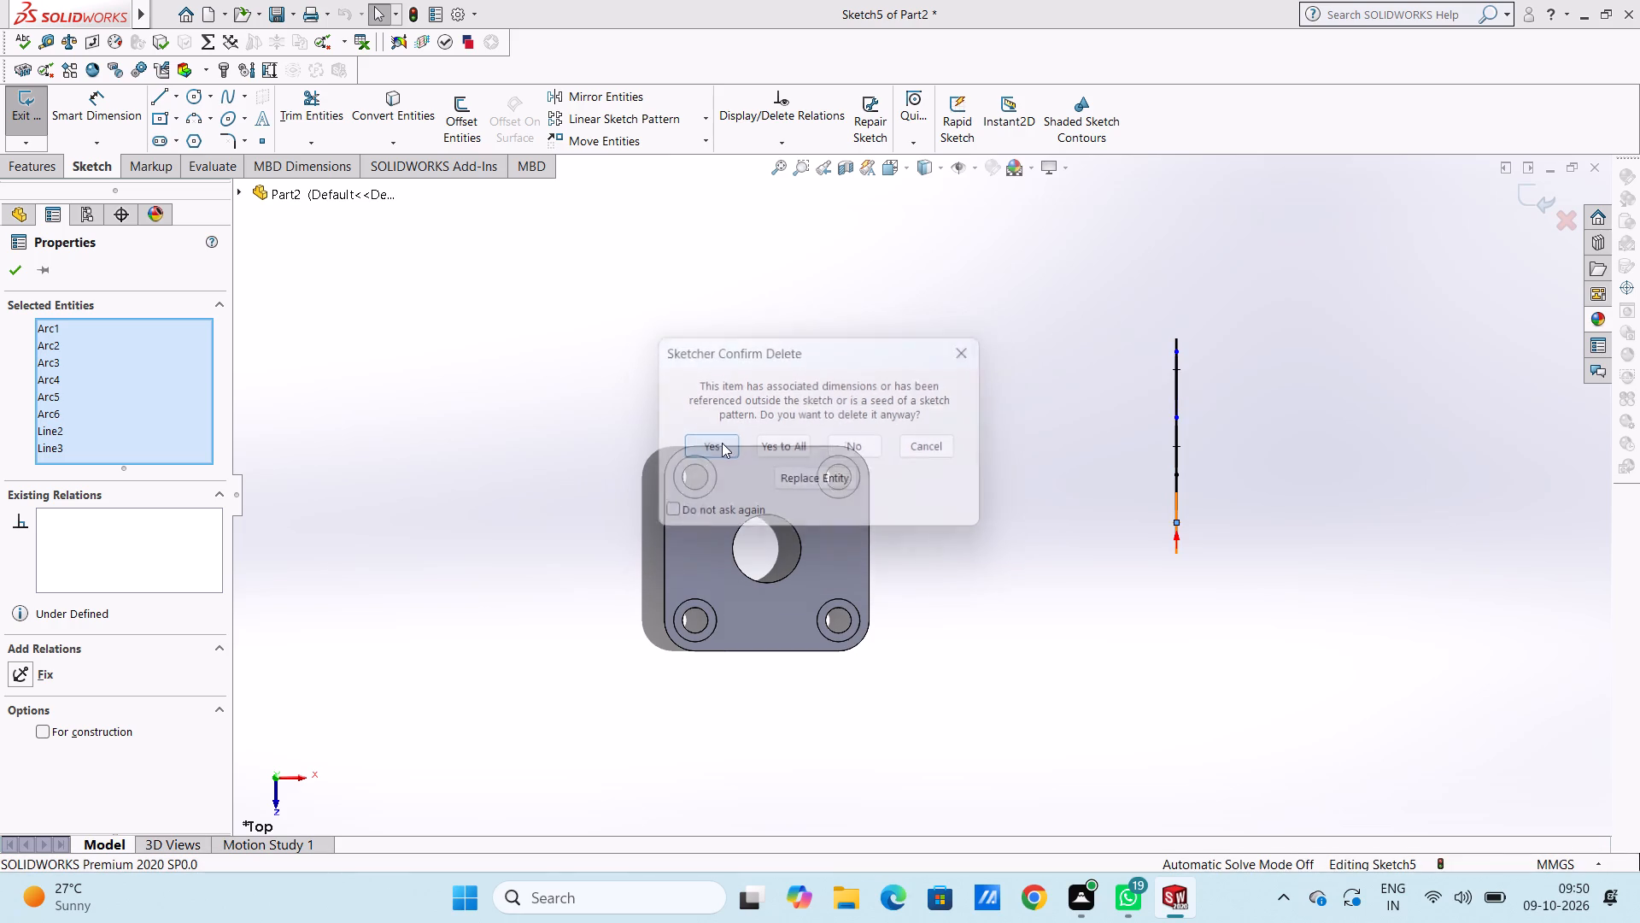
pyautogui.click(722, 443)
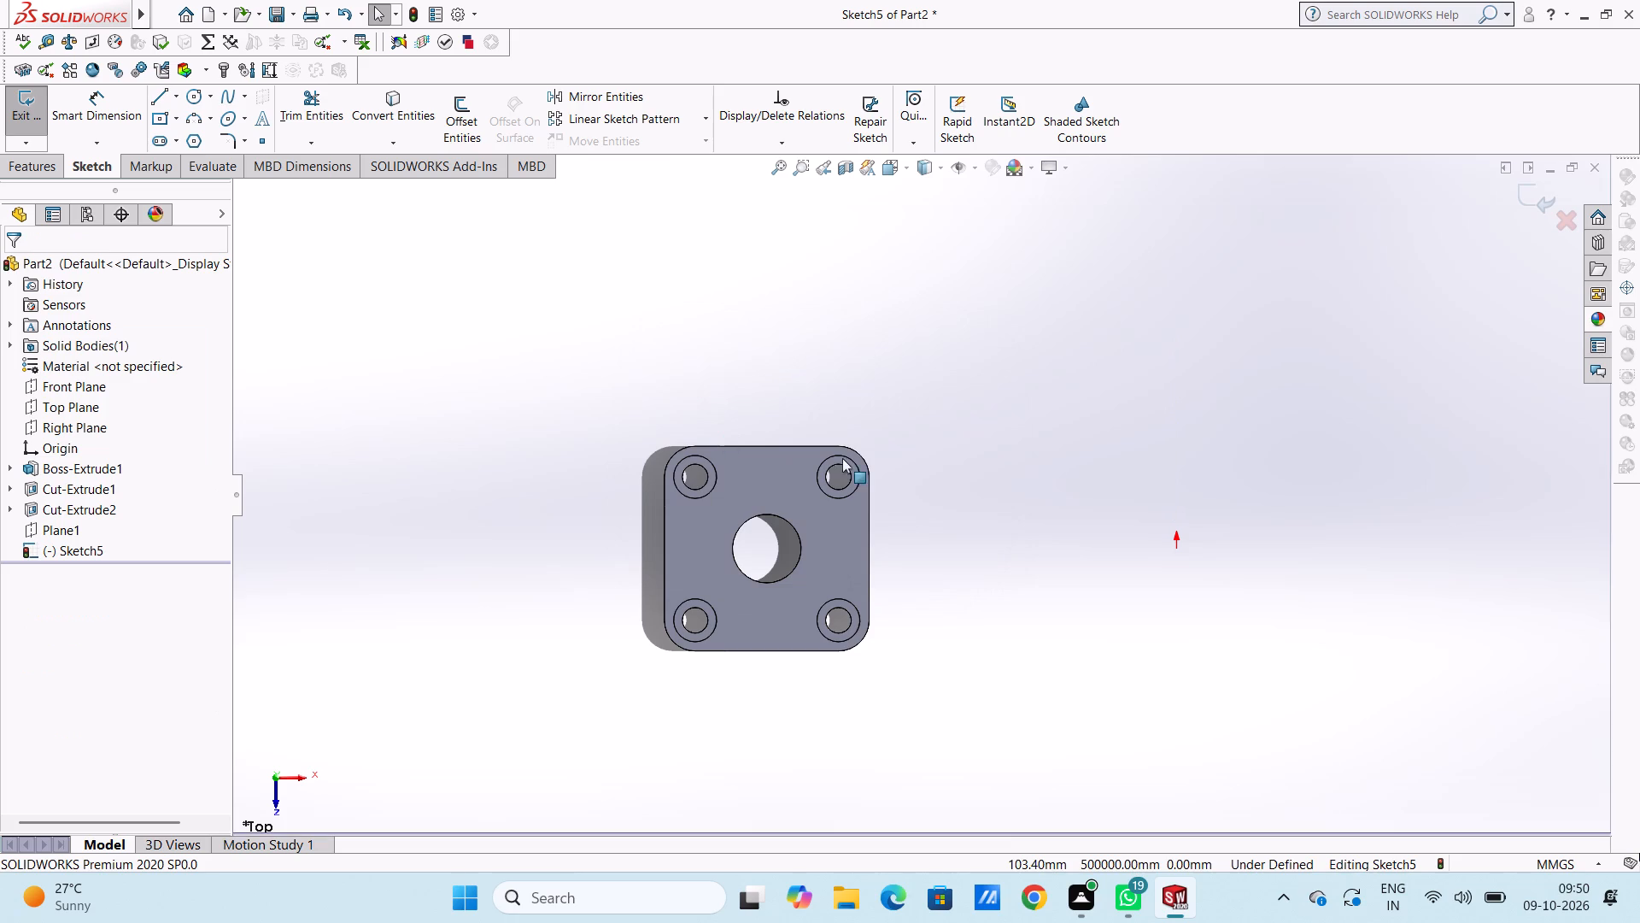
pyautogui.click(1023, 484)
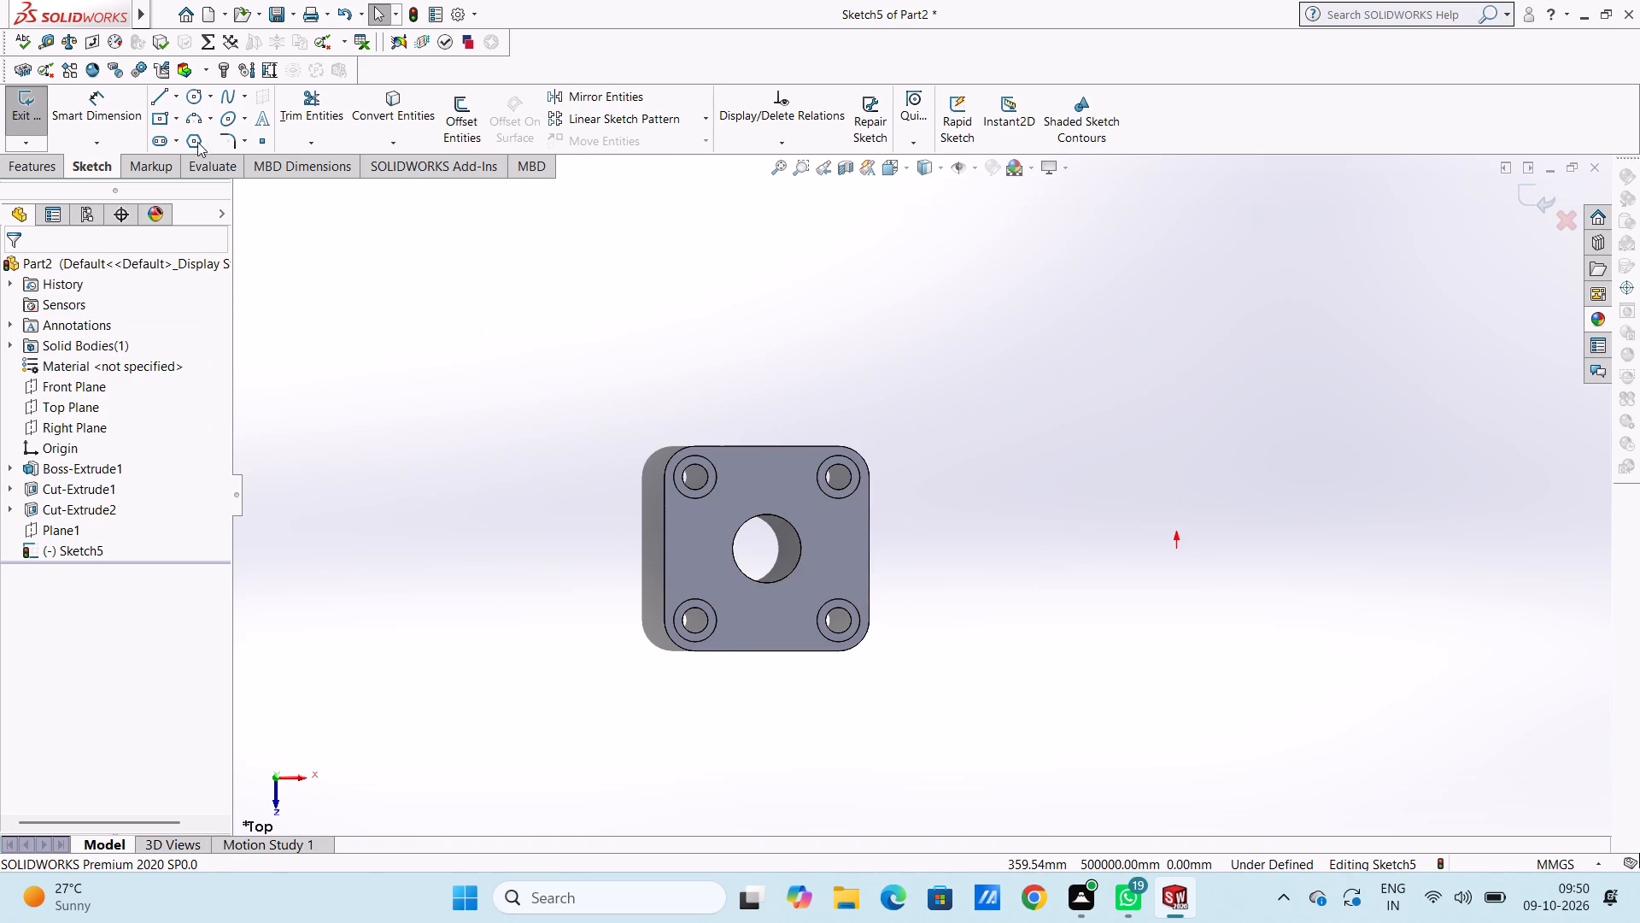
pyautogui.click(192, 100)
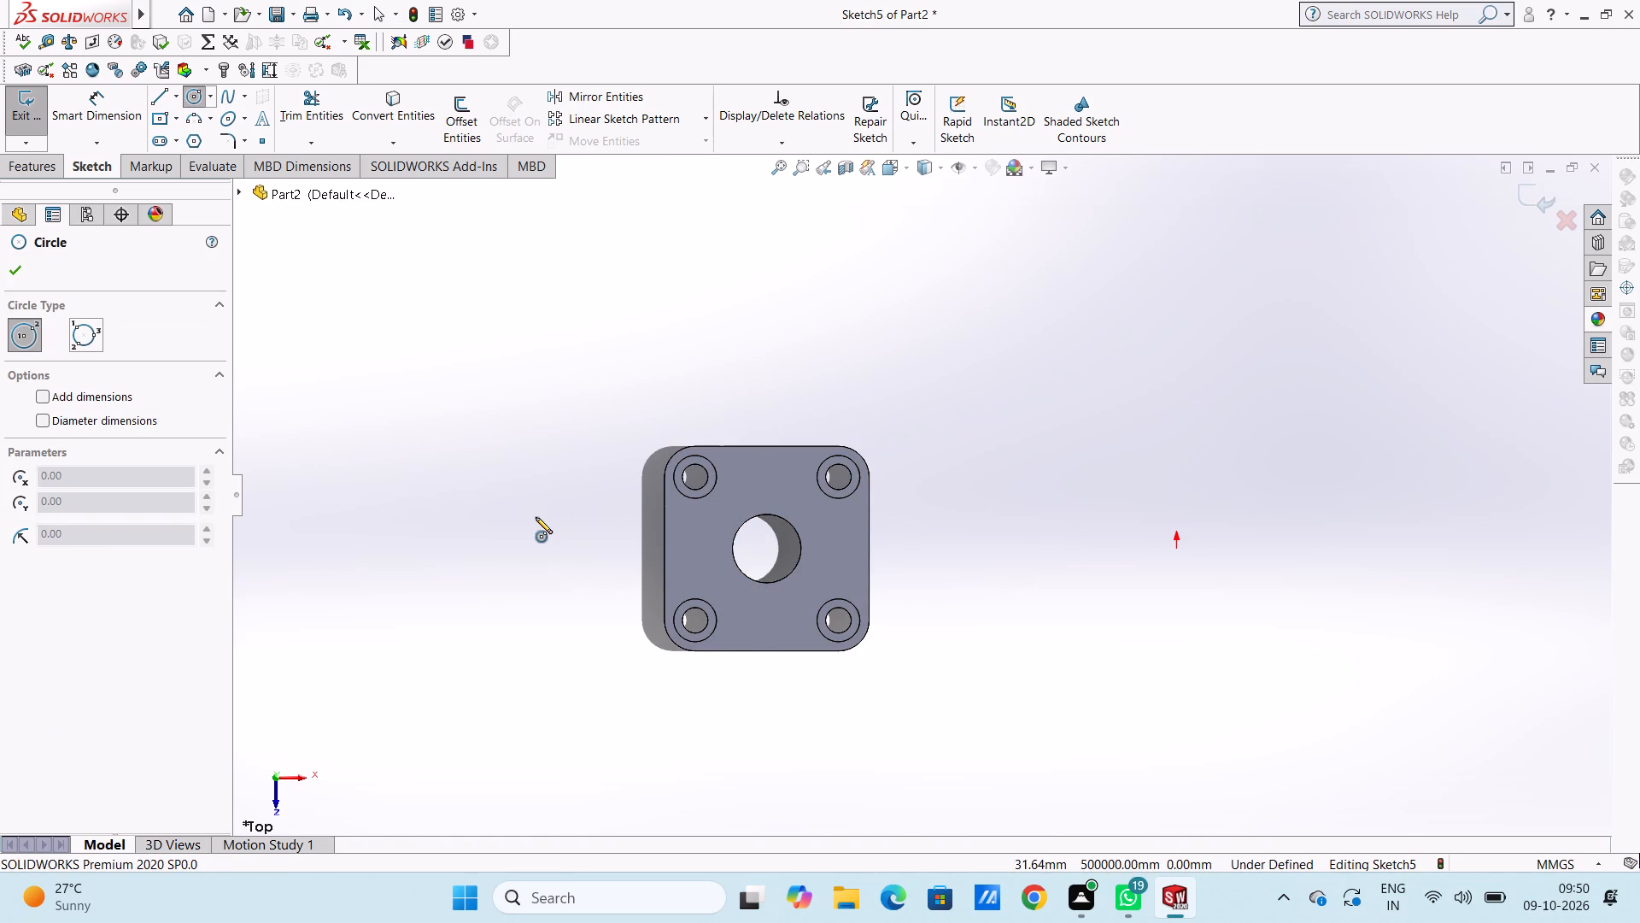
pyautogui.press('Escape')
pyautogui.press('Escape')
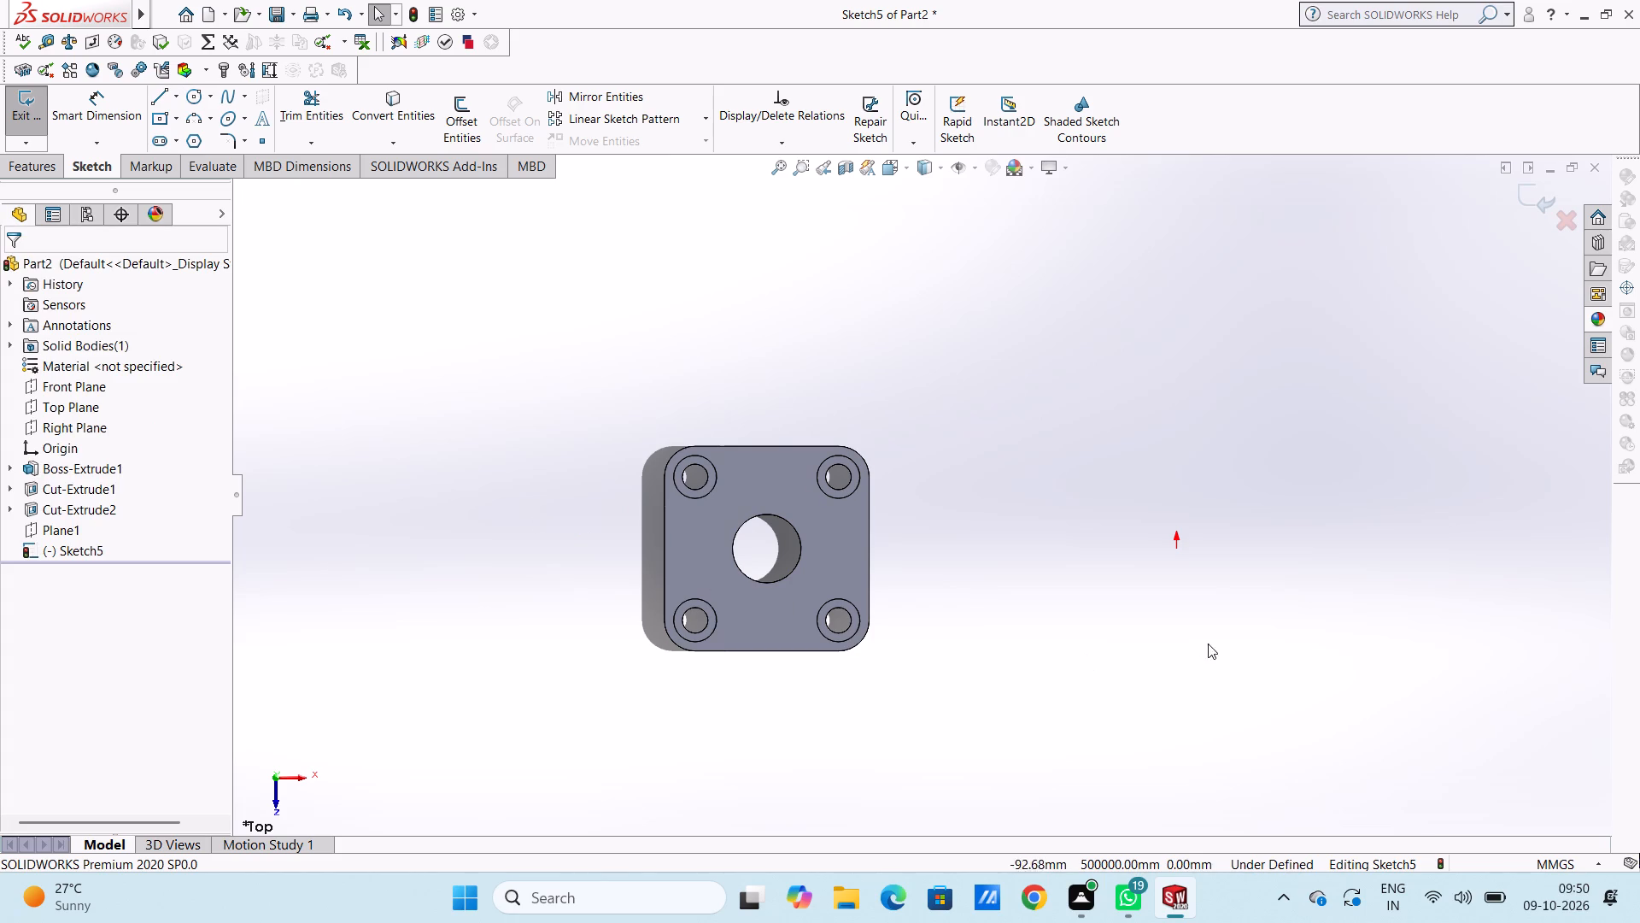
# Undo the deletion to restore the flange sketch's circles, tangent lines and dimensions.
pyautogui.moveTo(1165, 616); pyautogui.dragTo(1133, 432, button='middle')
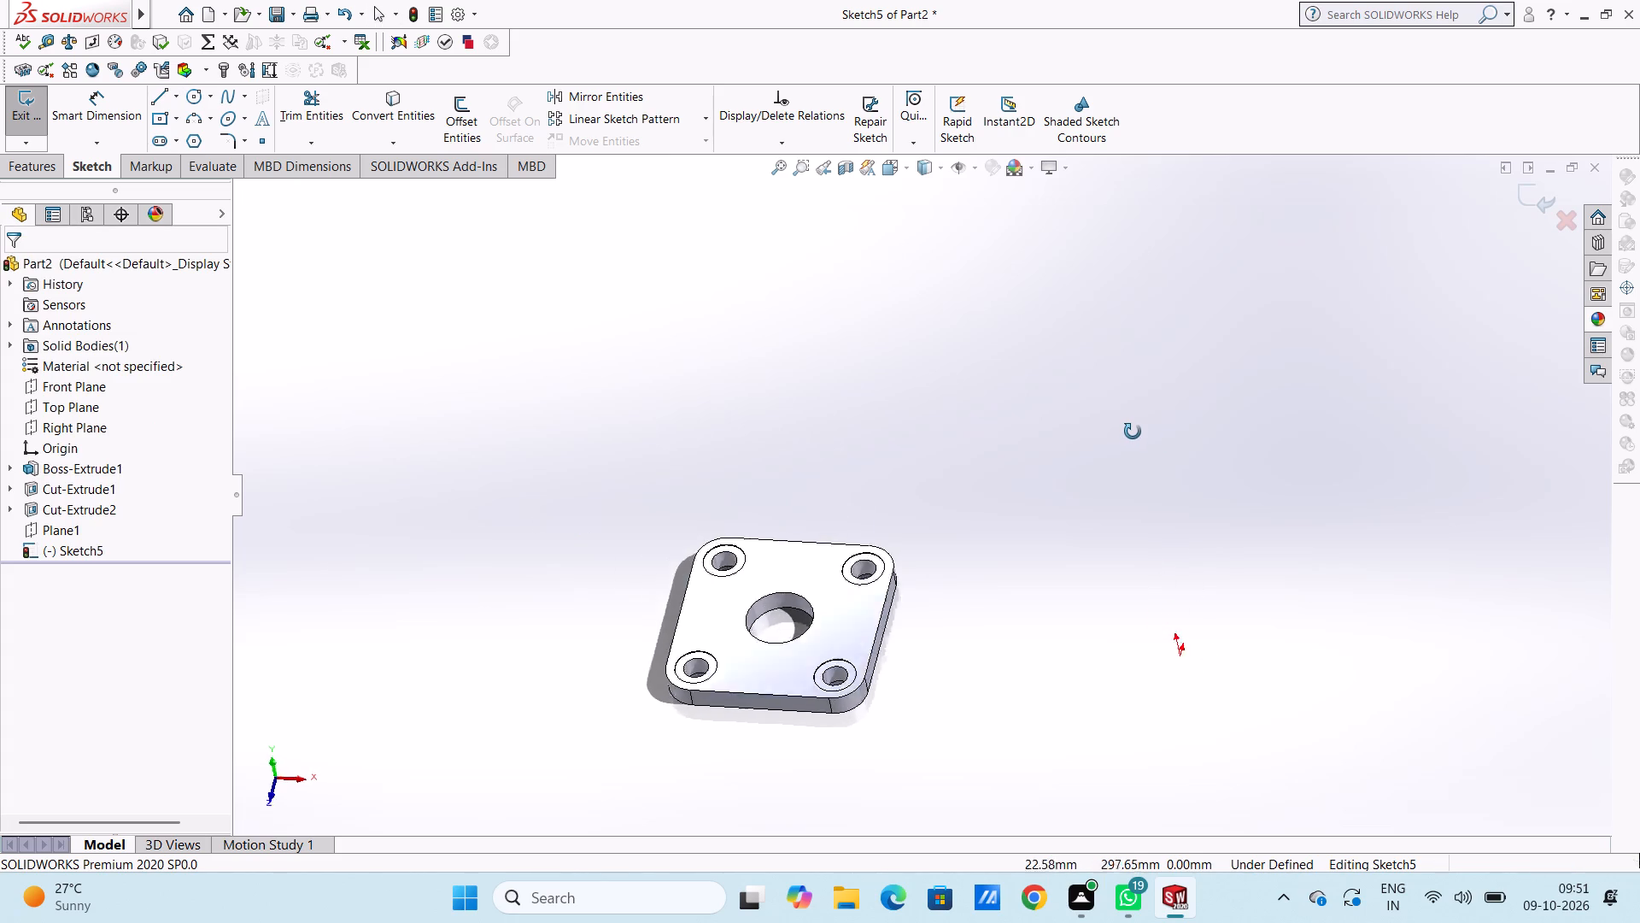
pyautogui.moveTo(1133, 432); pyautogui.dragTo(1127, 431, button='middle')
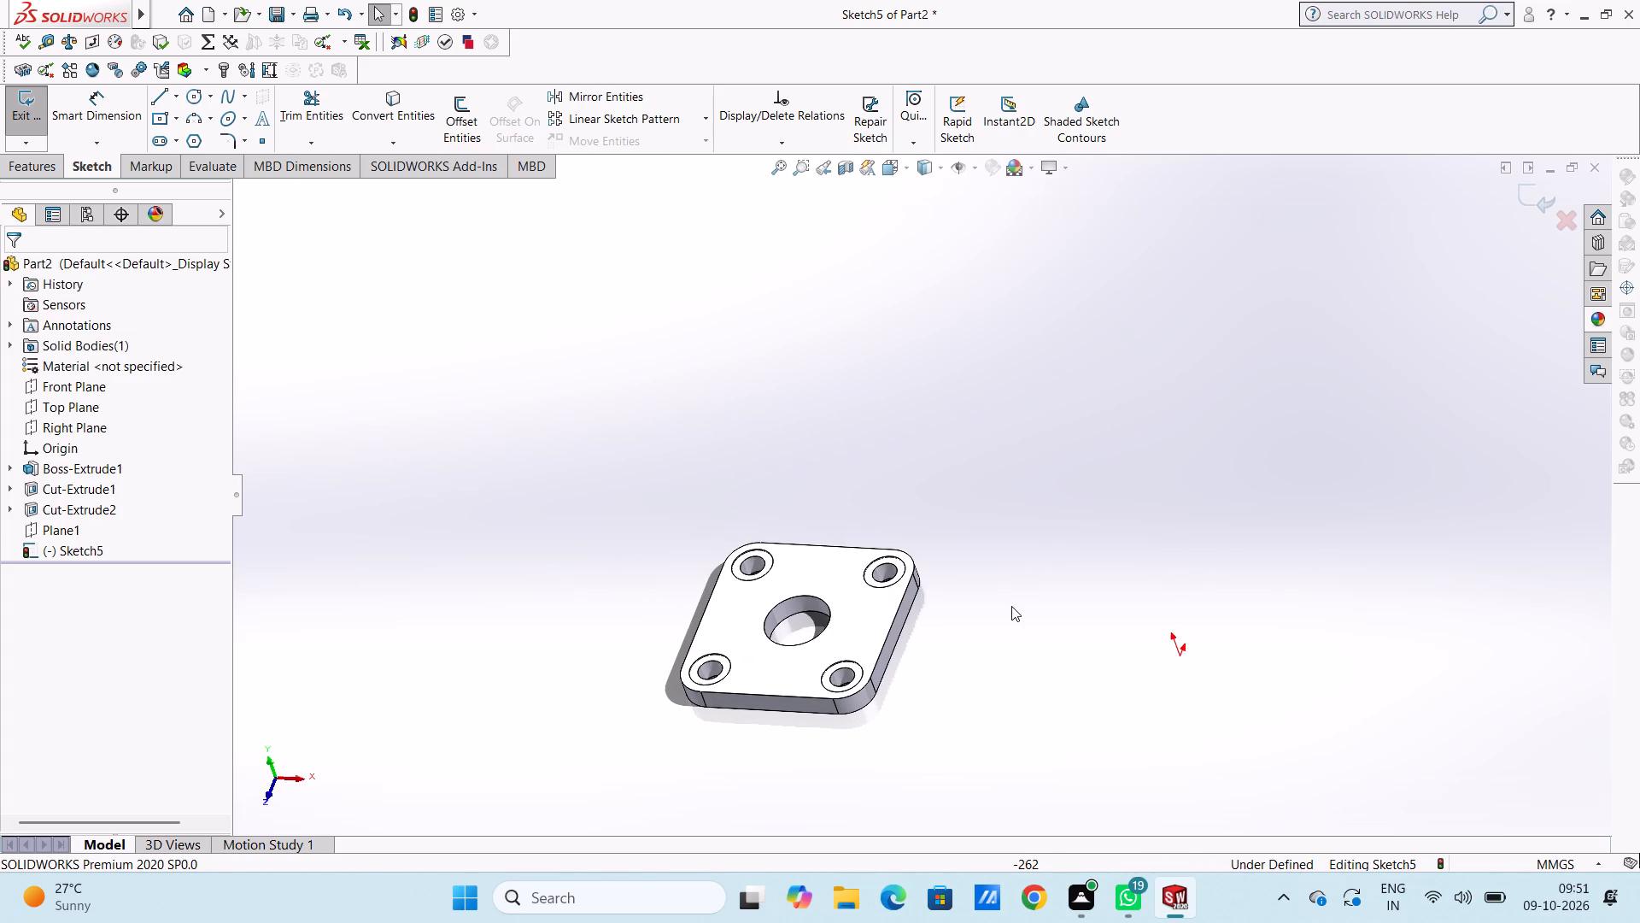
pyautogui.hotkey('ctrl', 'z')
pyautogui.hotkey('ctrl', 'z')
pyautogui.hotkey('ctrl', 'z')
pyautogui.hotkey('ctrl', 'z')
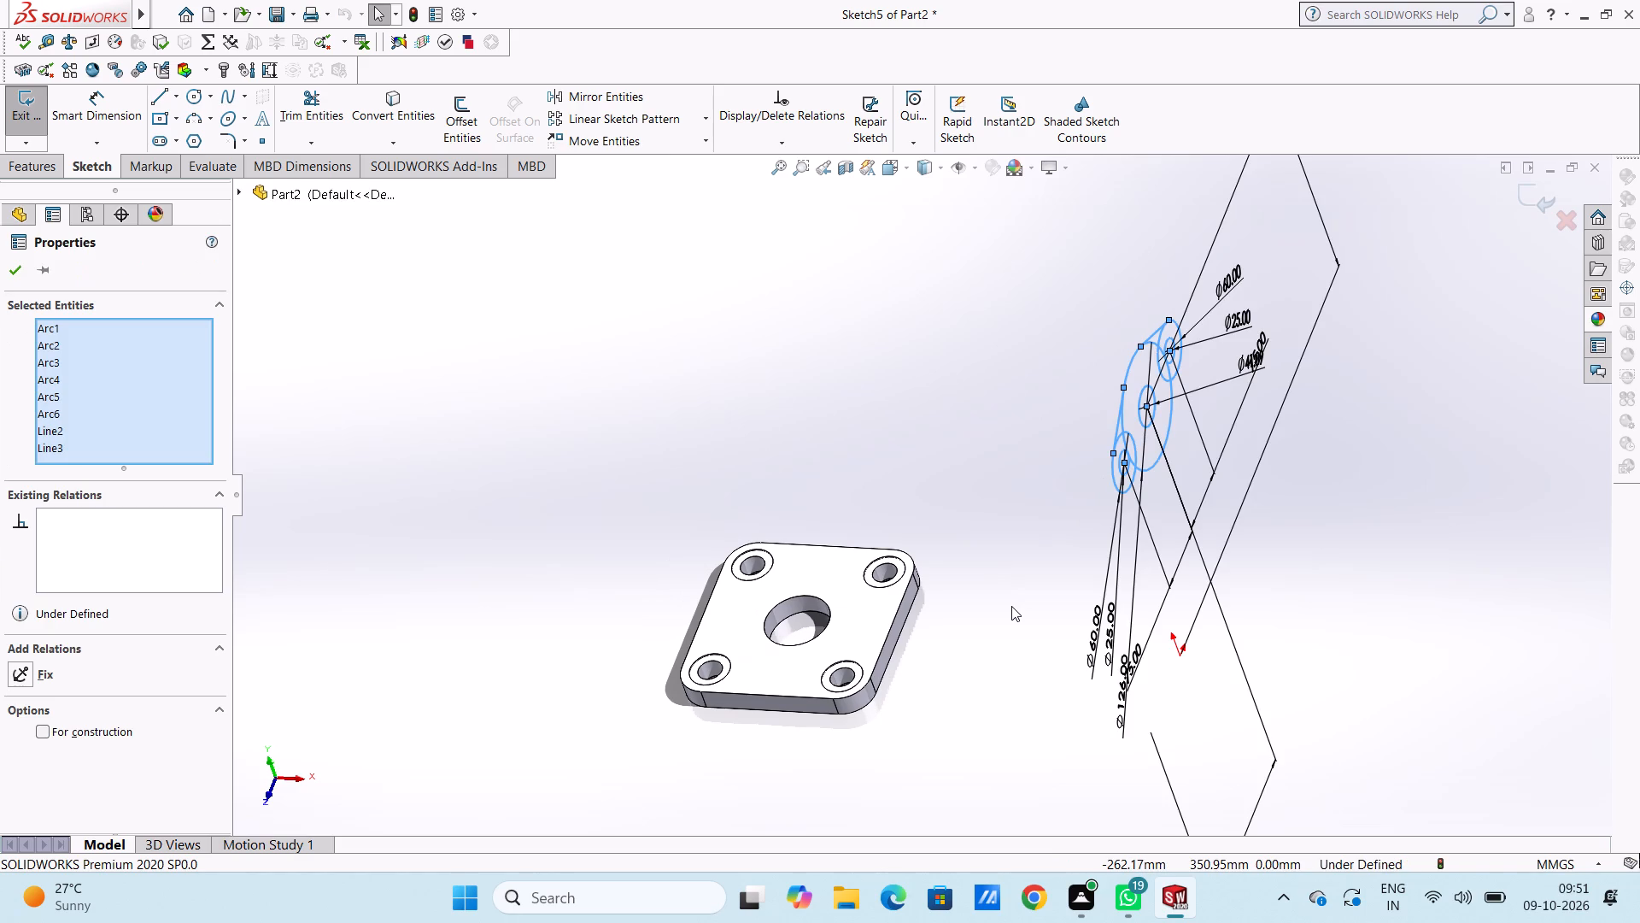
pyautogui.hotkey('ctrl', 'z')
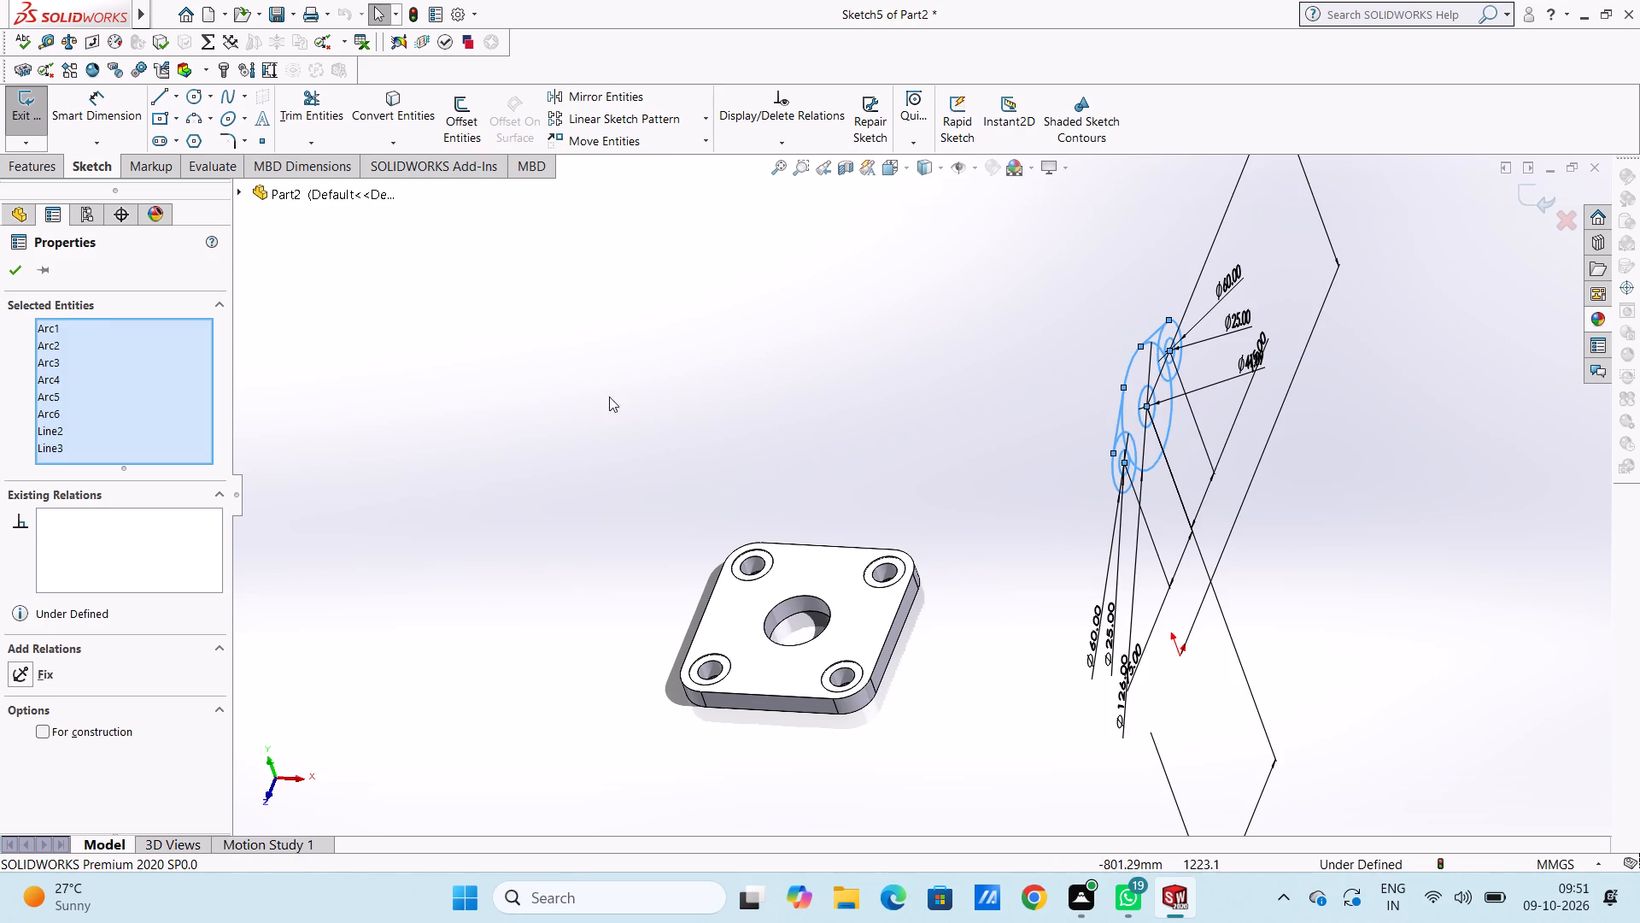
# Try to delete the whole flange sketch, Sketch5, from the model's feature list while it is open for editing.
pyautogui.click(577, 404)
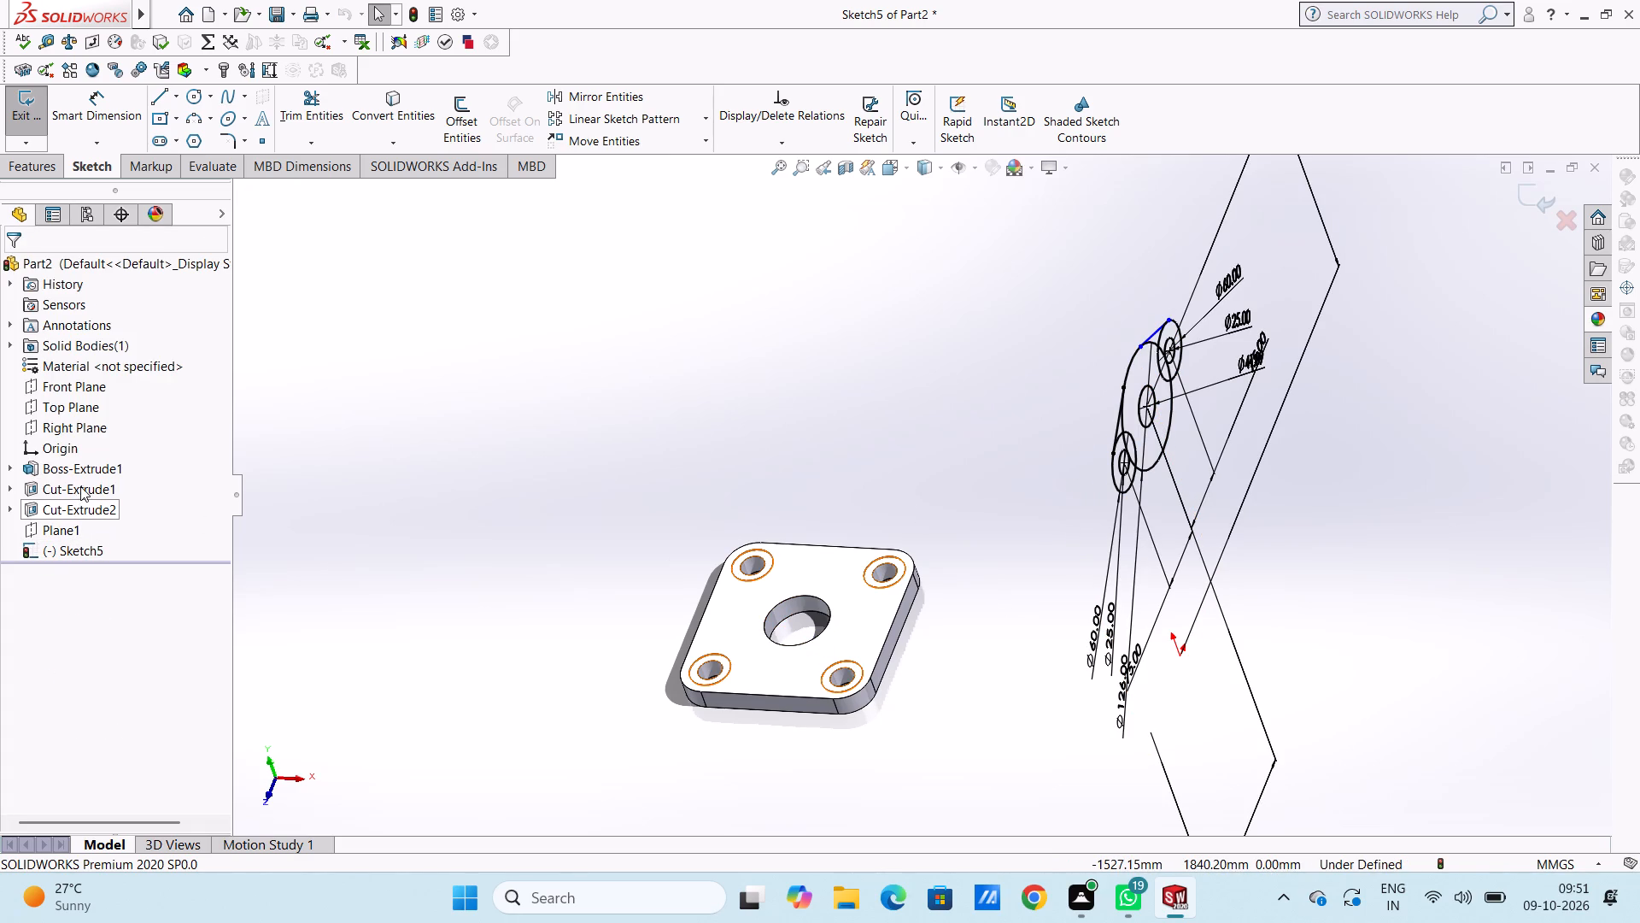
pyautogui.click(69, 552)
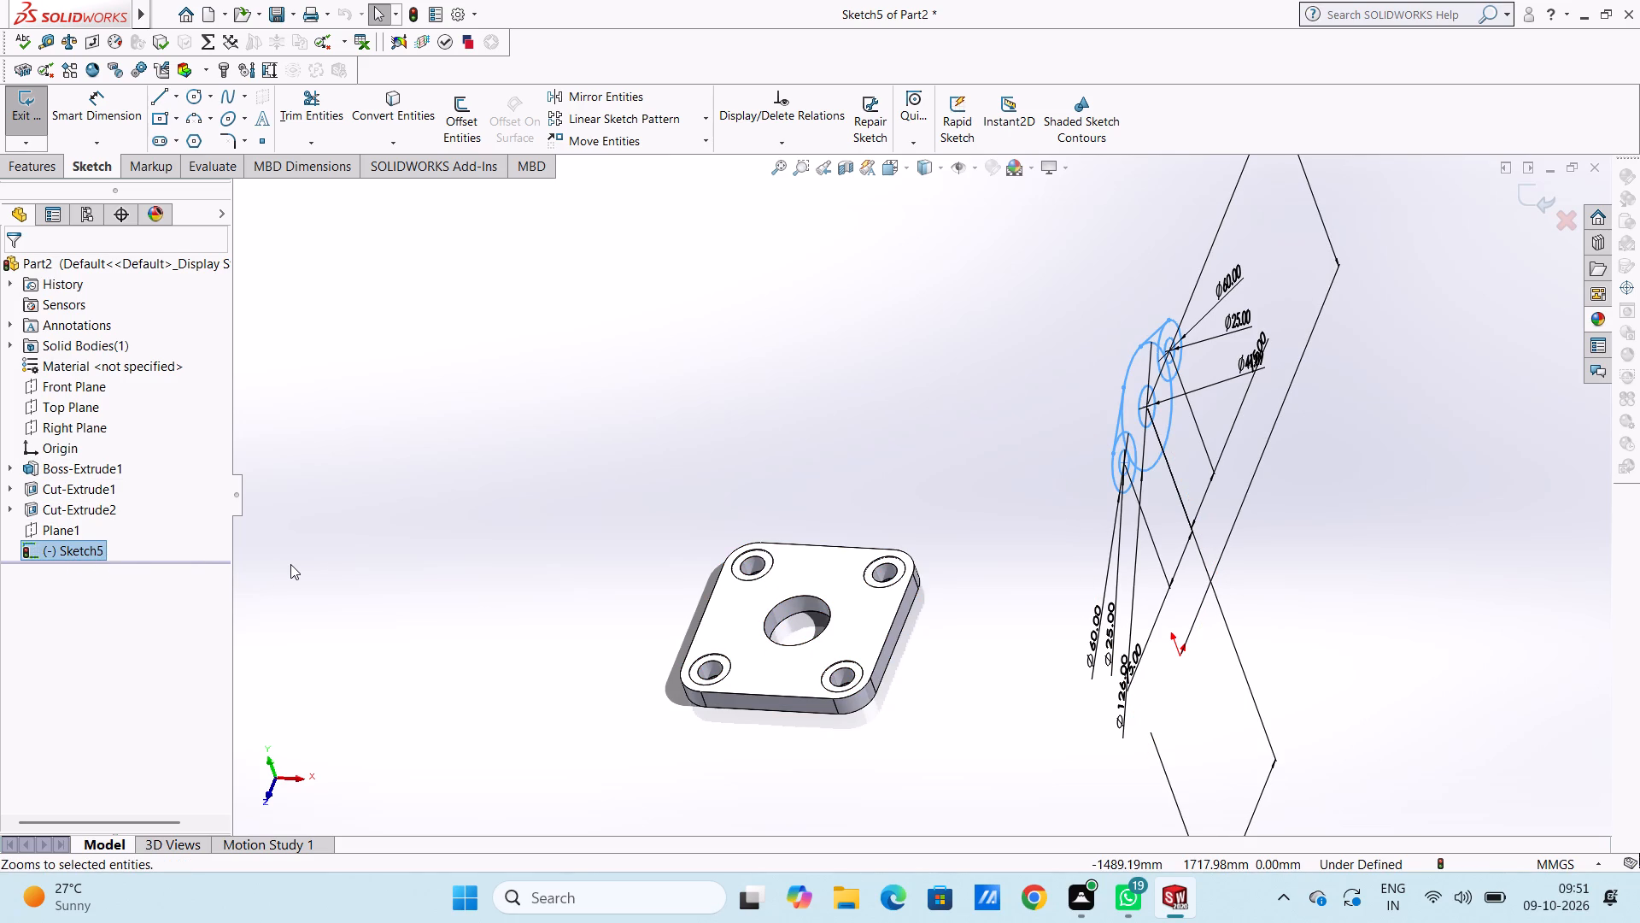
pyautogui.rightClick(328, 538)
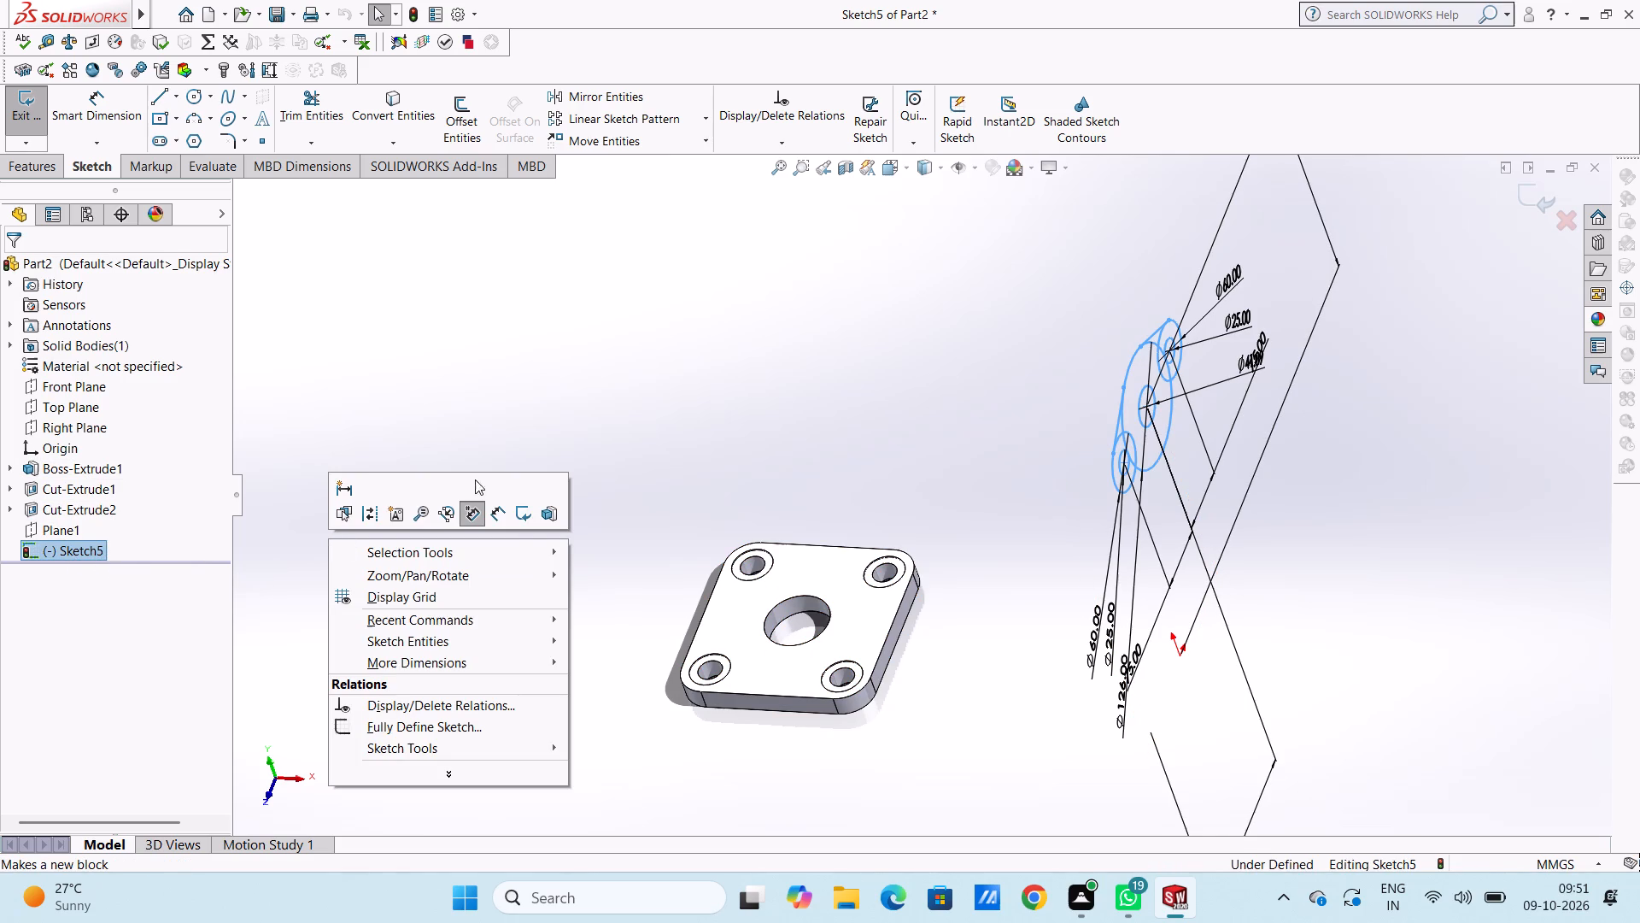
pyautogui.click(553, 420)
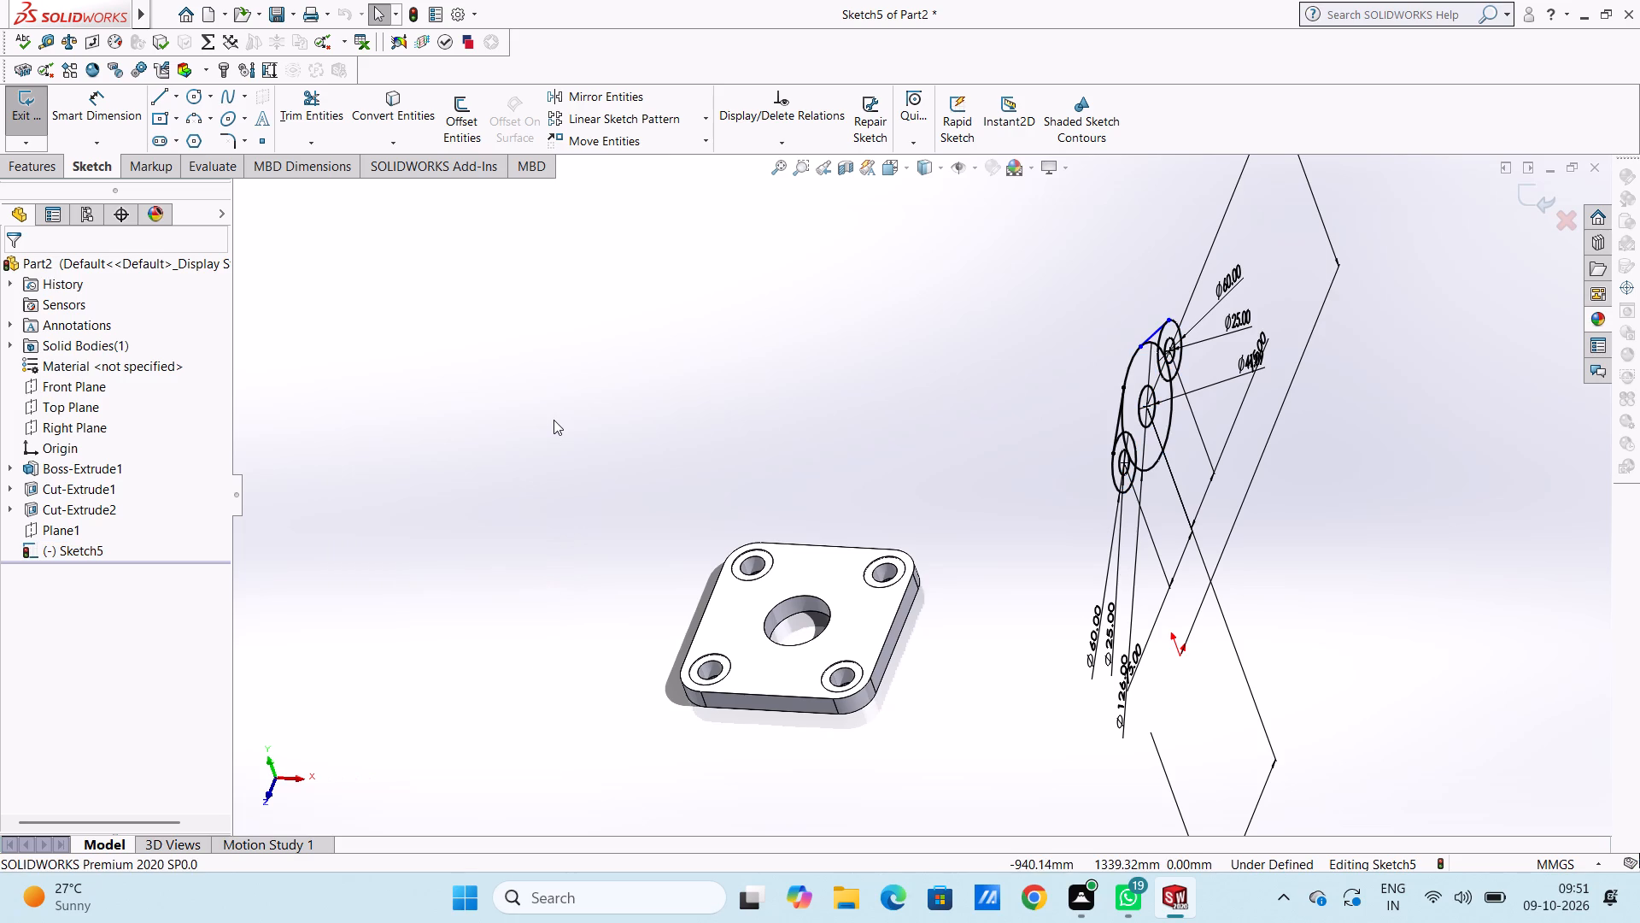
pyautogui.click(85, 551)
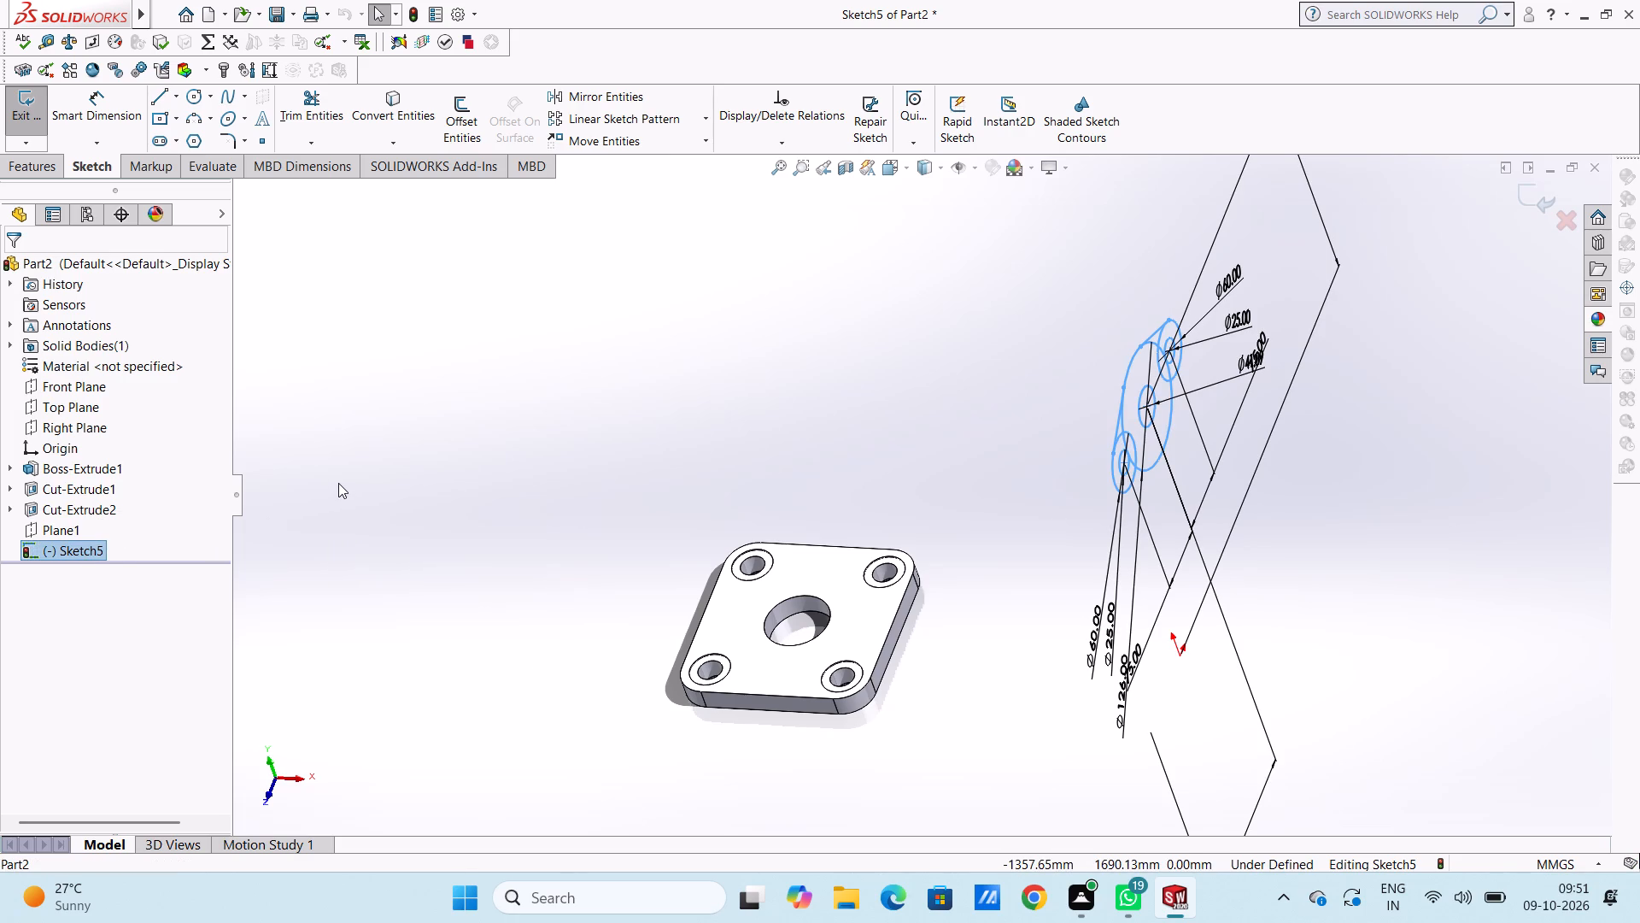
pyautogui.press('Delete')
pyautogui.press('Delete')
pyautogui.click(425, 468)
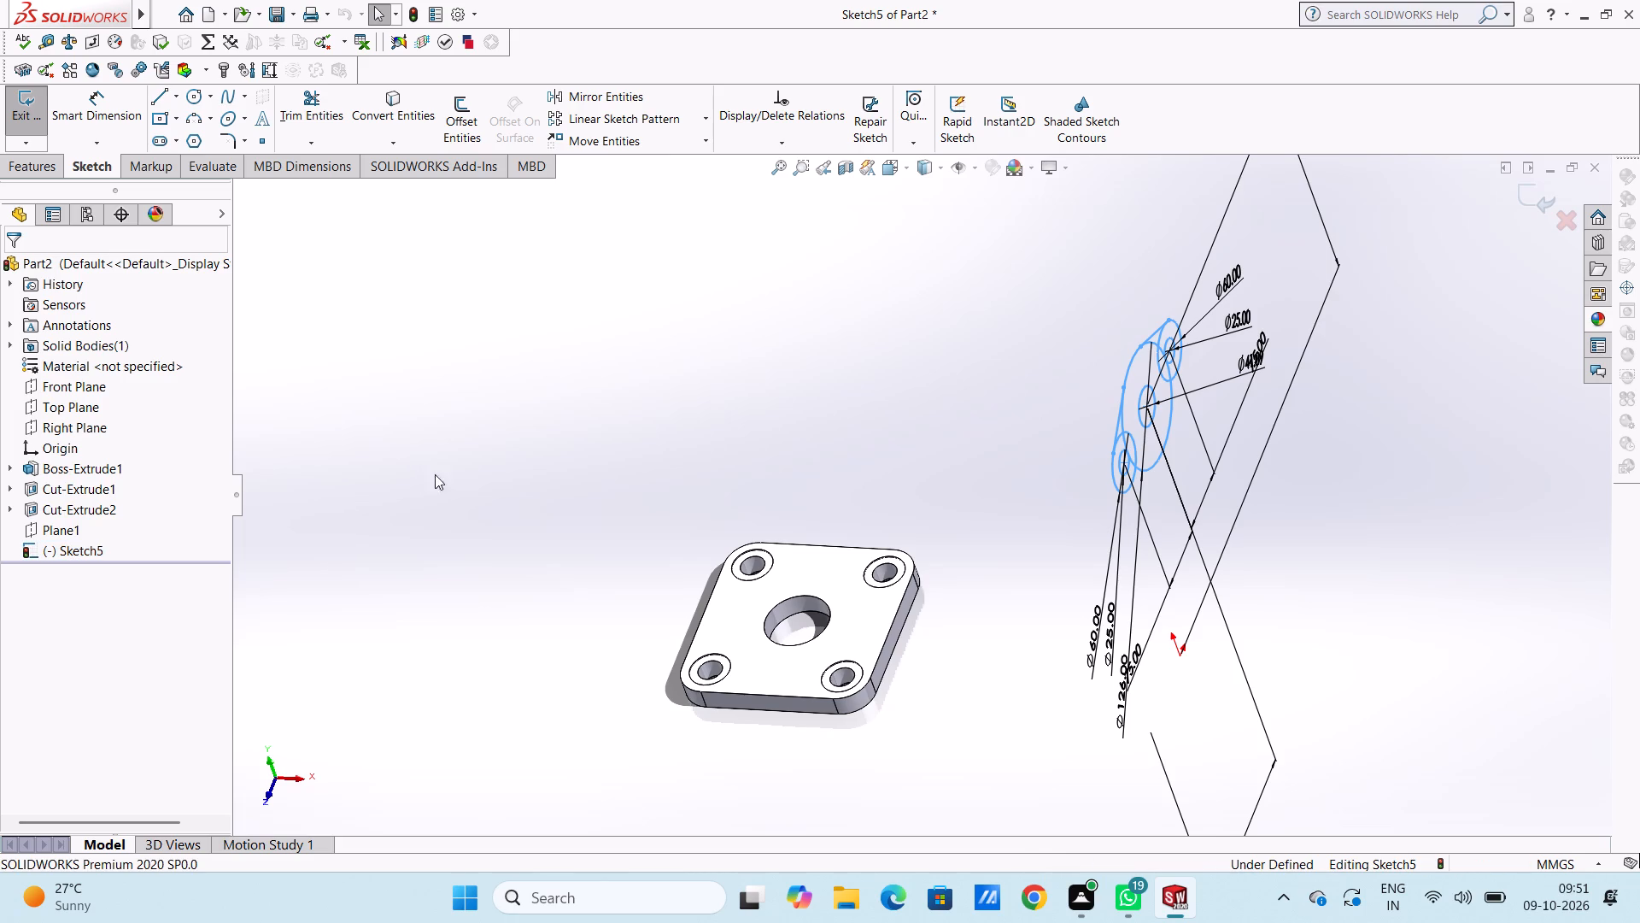
# Delete all circles, lines and dimensions of the flange sketch, accepting the removal of every item with associated references.
pyautogui.click(1019, 300)
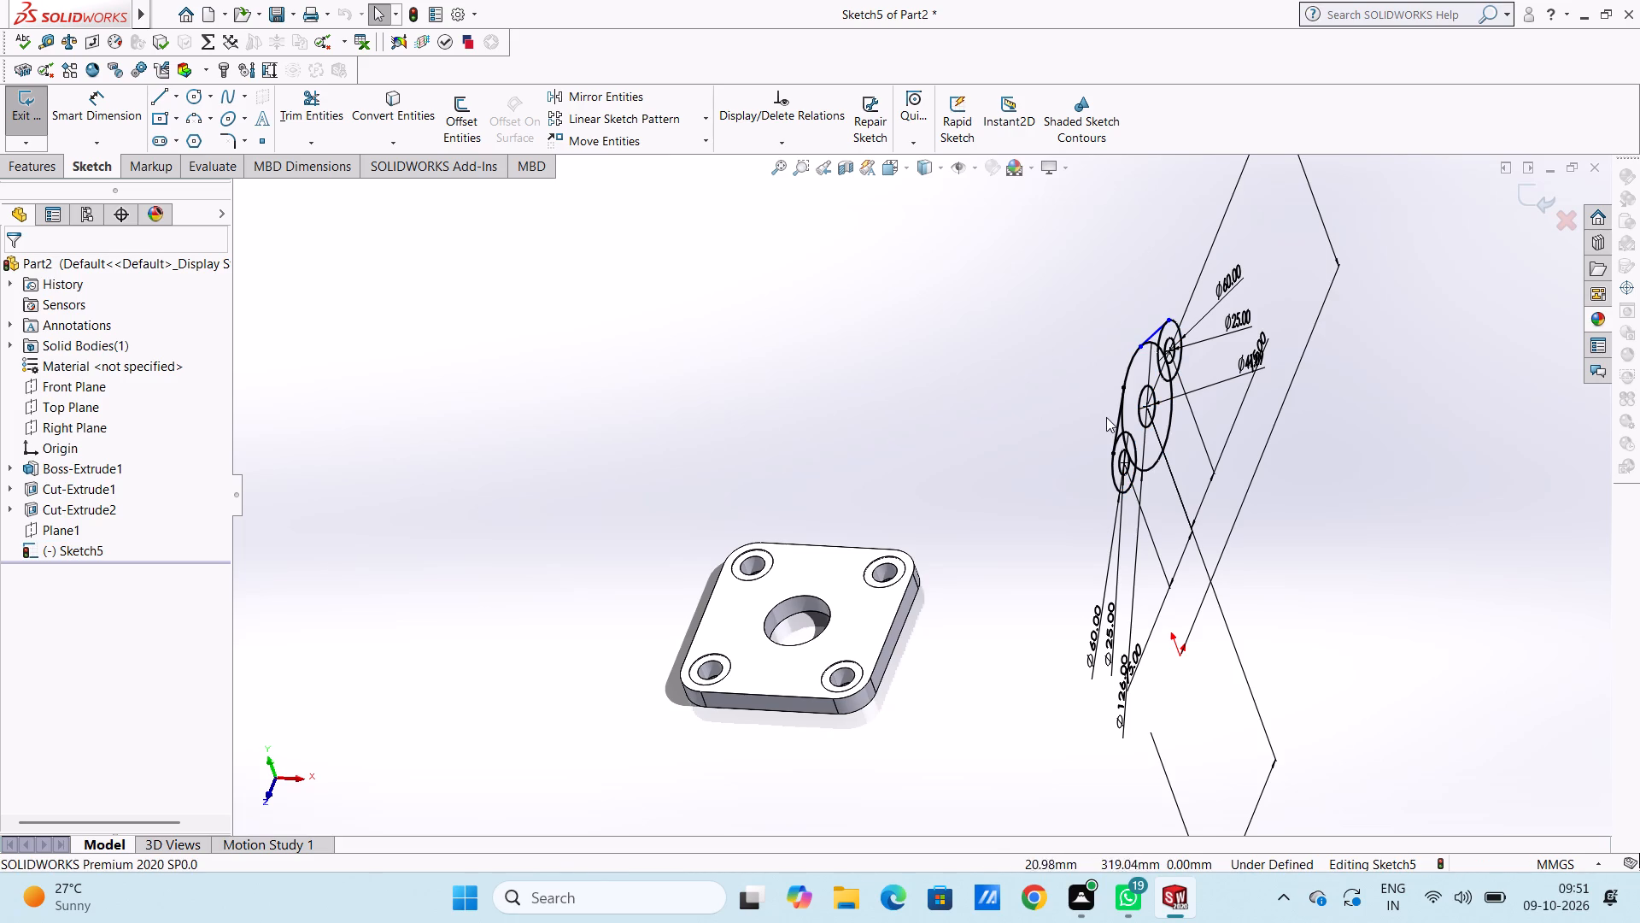
pyautogui.moveTo(1004, 261); pyautogui.dragTo(1362, 700)
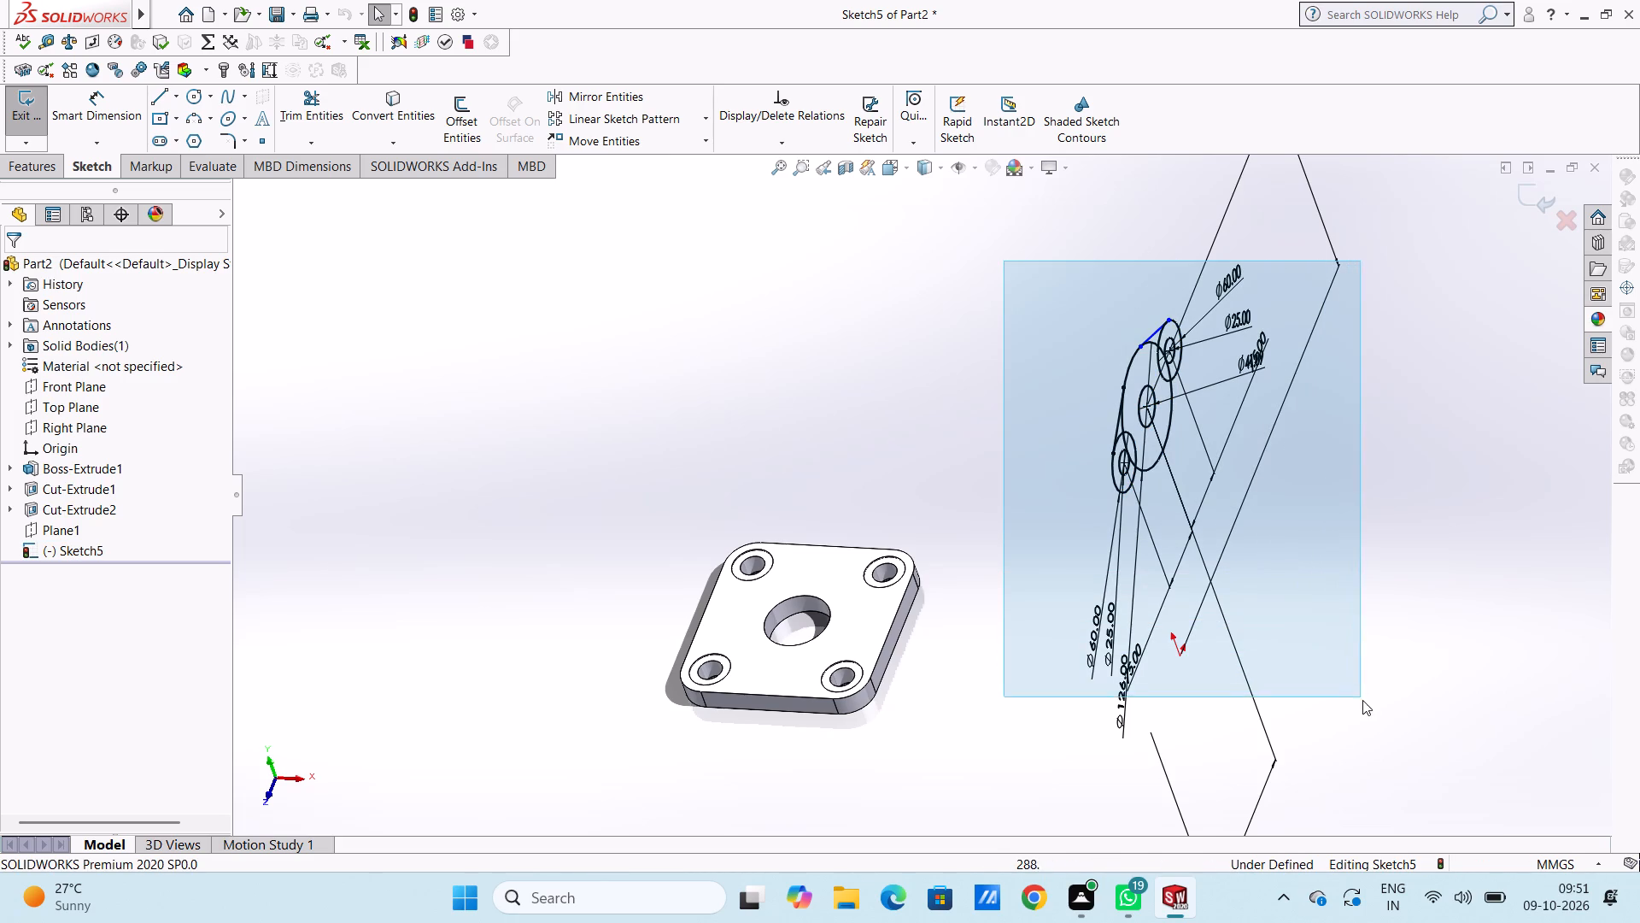
pyautogui.moveTo(1362, 700); pyautogui.dragTo(1369, 708)
pyautogui.press('Delete')
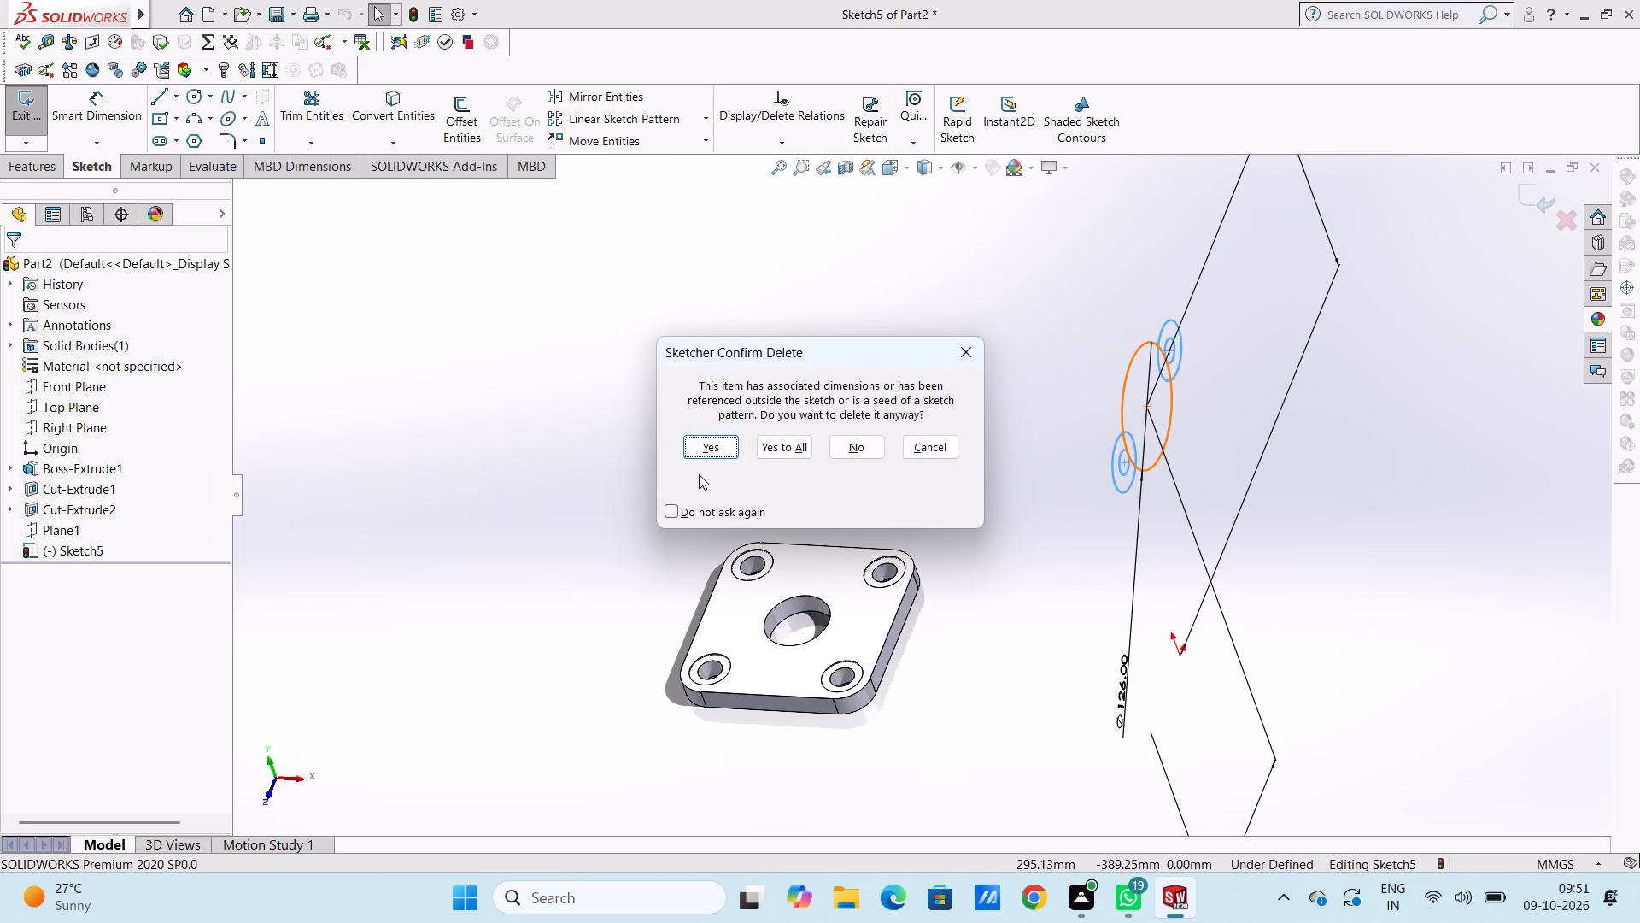
pyautogui.click(771, 447)
pyautogui.click(771, 446)
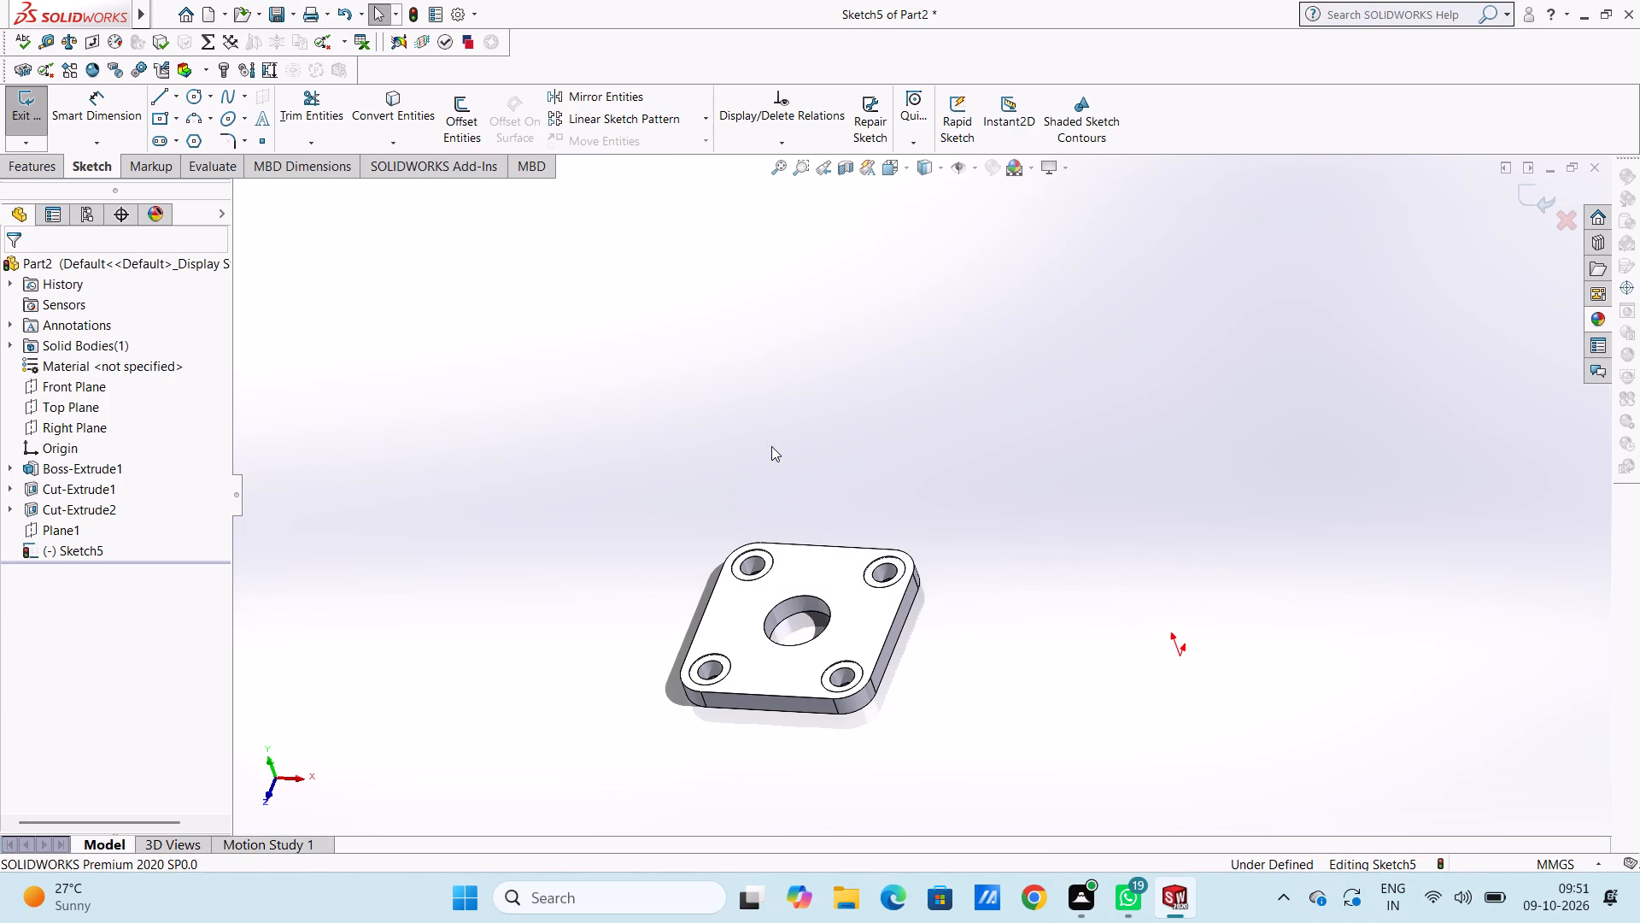
# Display the square plate's dimensions and highlight its base extrusion to examine it.
pyautogui.click(891, 638)
pyautogui.doubleClick(891, 638)
pyautogui.click(891, 638)
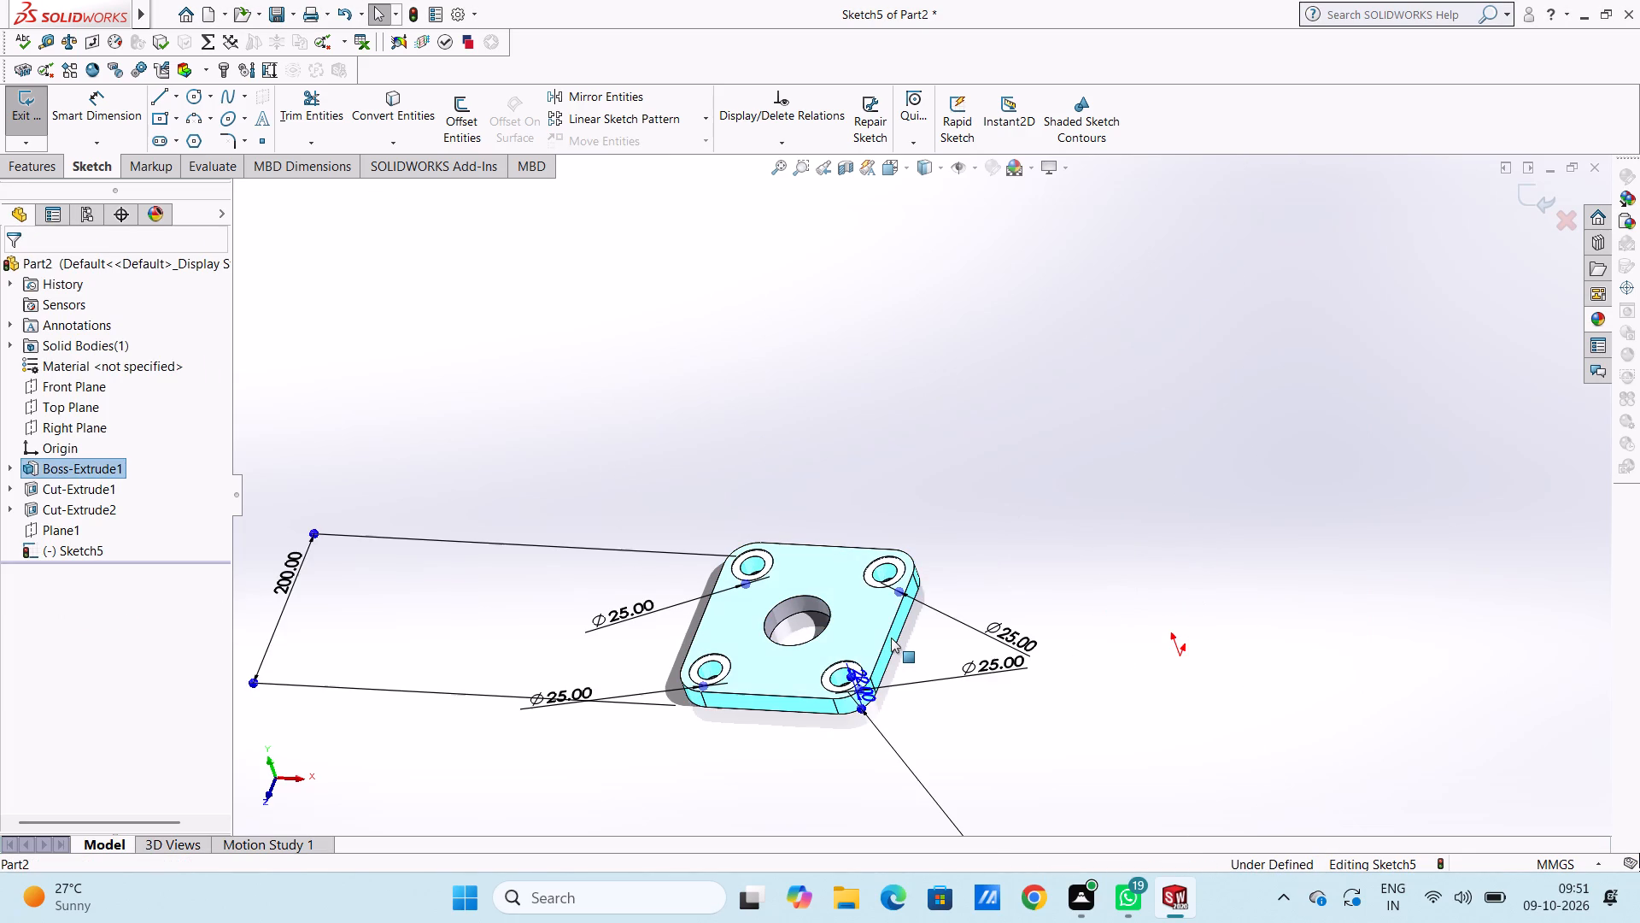
pyautogui.click(712, 378)
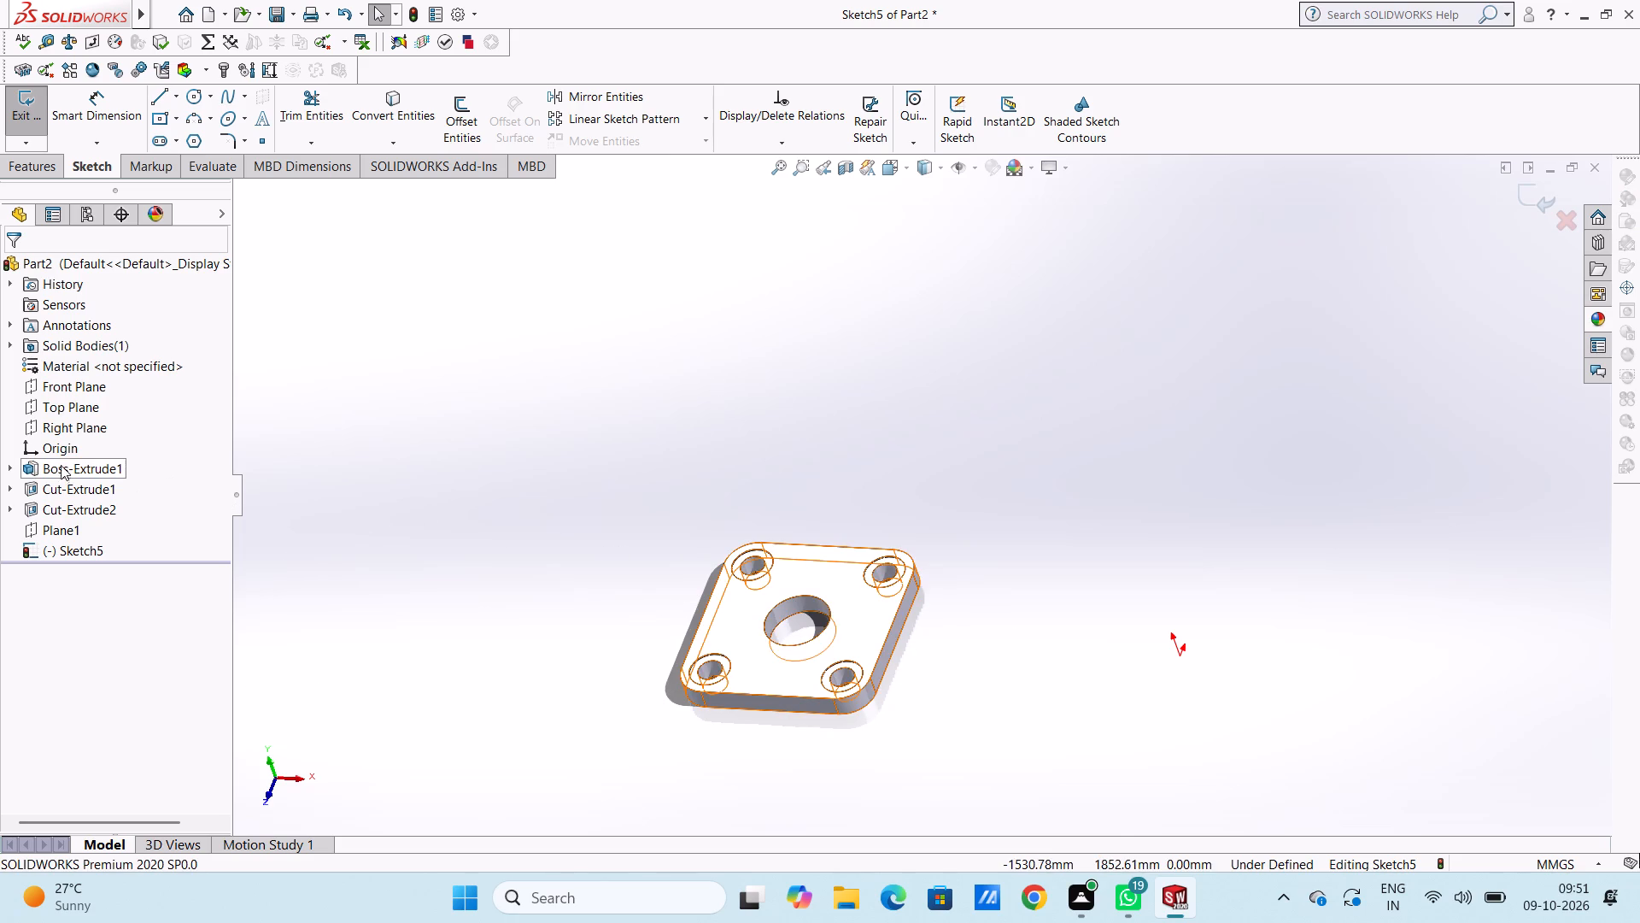
pyautogui.click(72, 477)
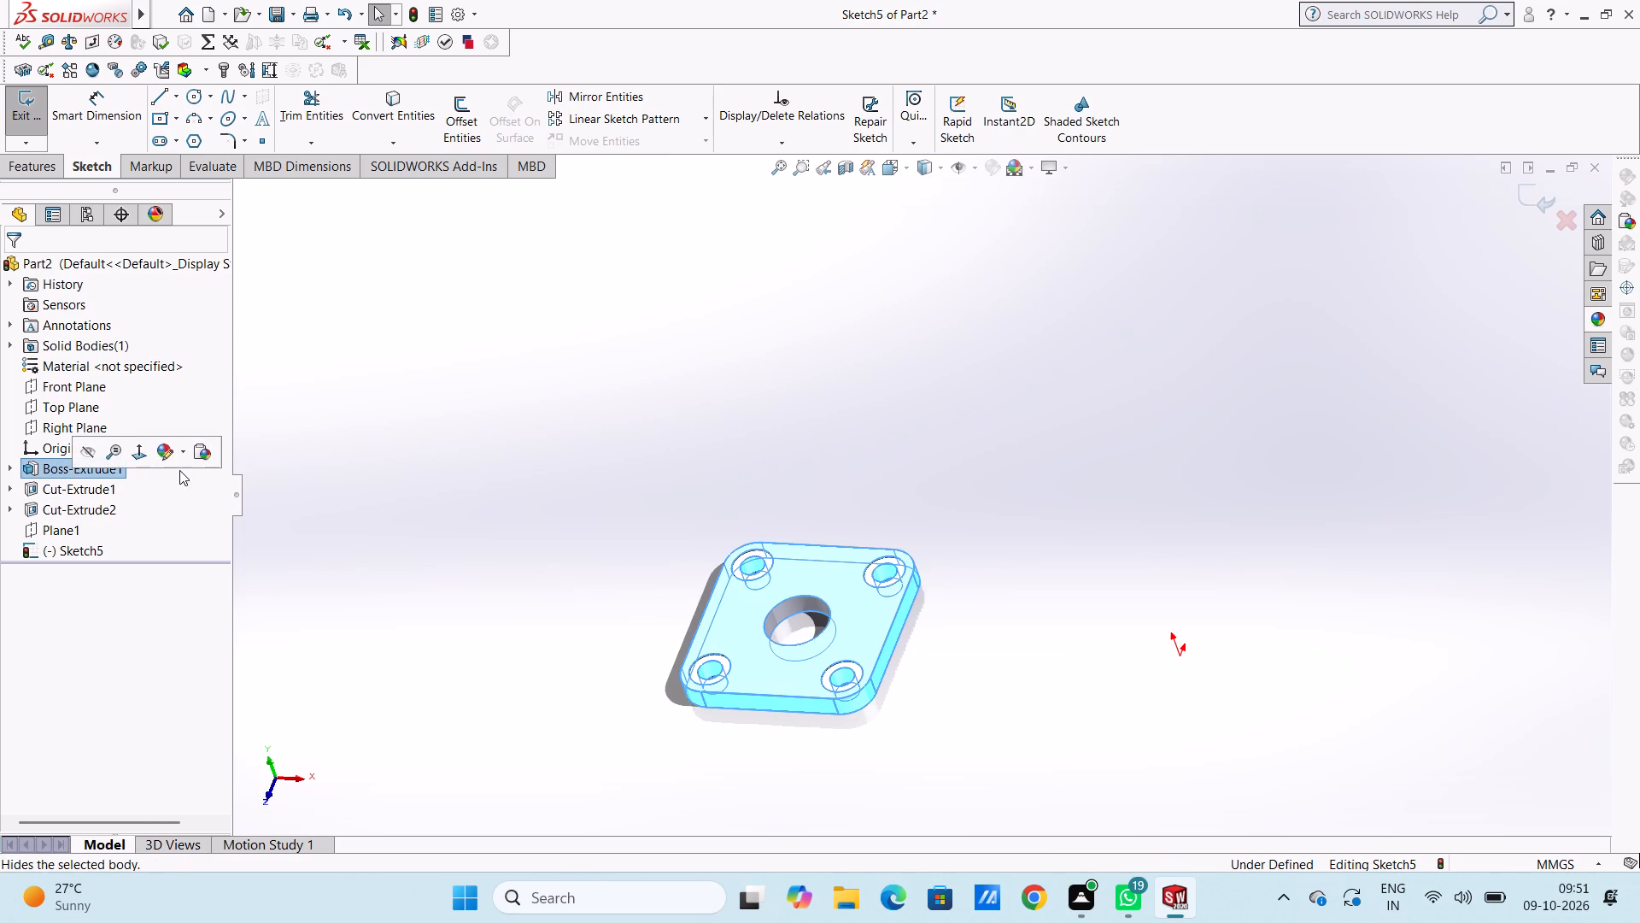
pyautogui.click(332, 476)
# Exit the emptied flange sketch, leaving the plate and the reference plane in the part.
pyautogui.moveTo(478, 504); pyautogui.dragTo(502, 522, button='middle')
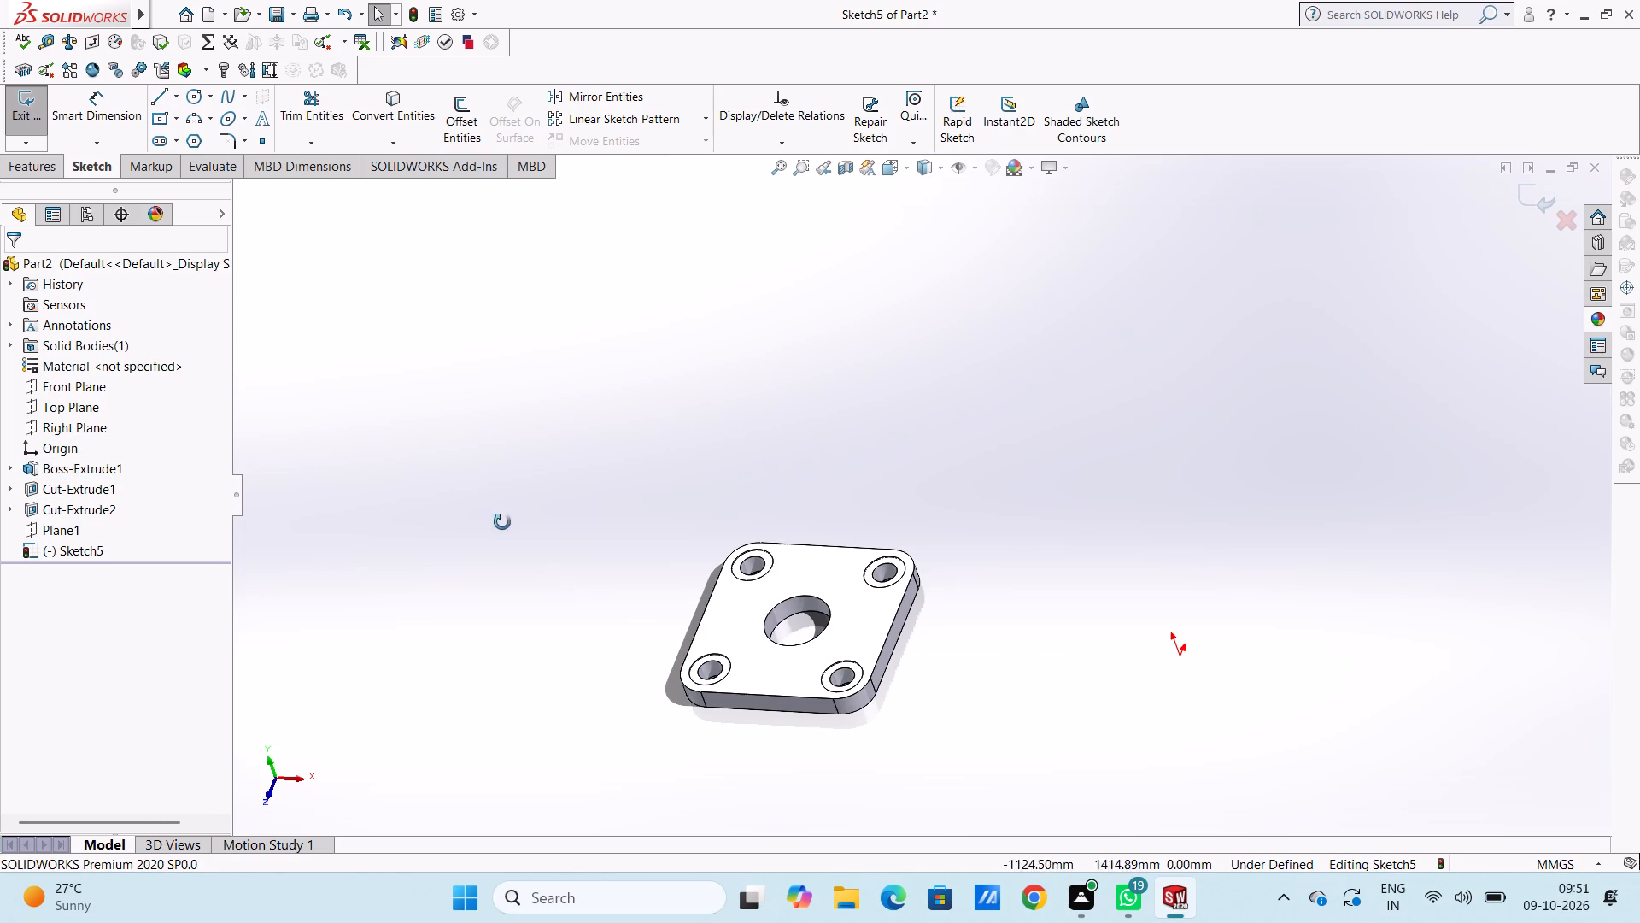
pyautogui.moveTo(502, 522); pyautogui.dragTo(542, 548, button='middle')
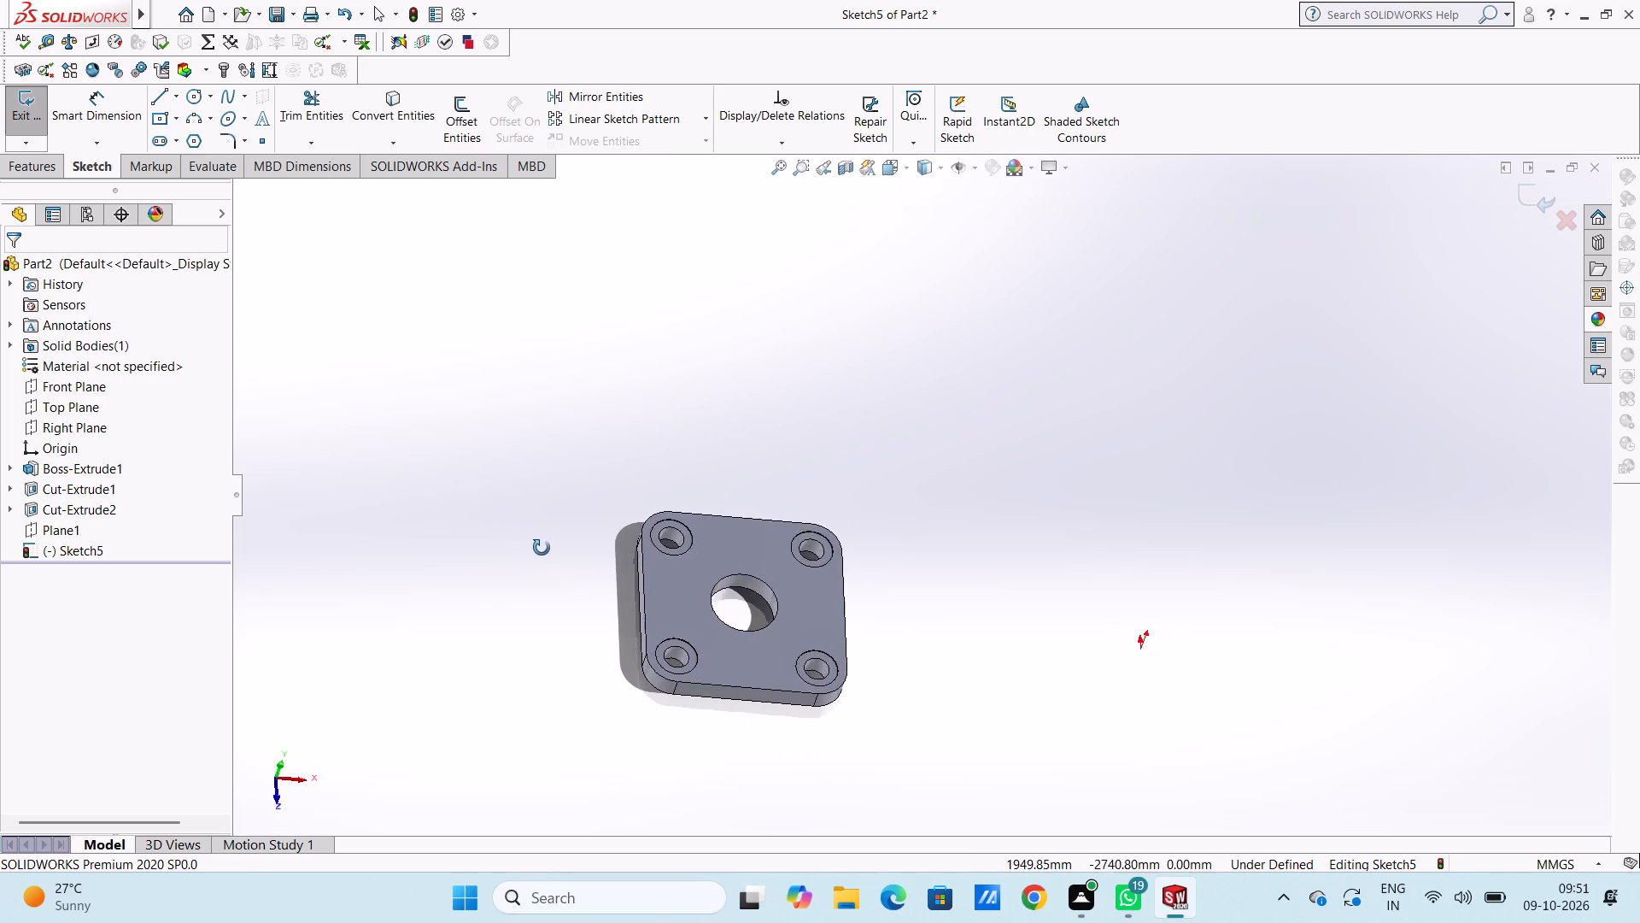
pyautogui.moveTo(542, 548); pyautogui.dragTo(544, 550, button='middle')
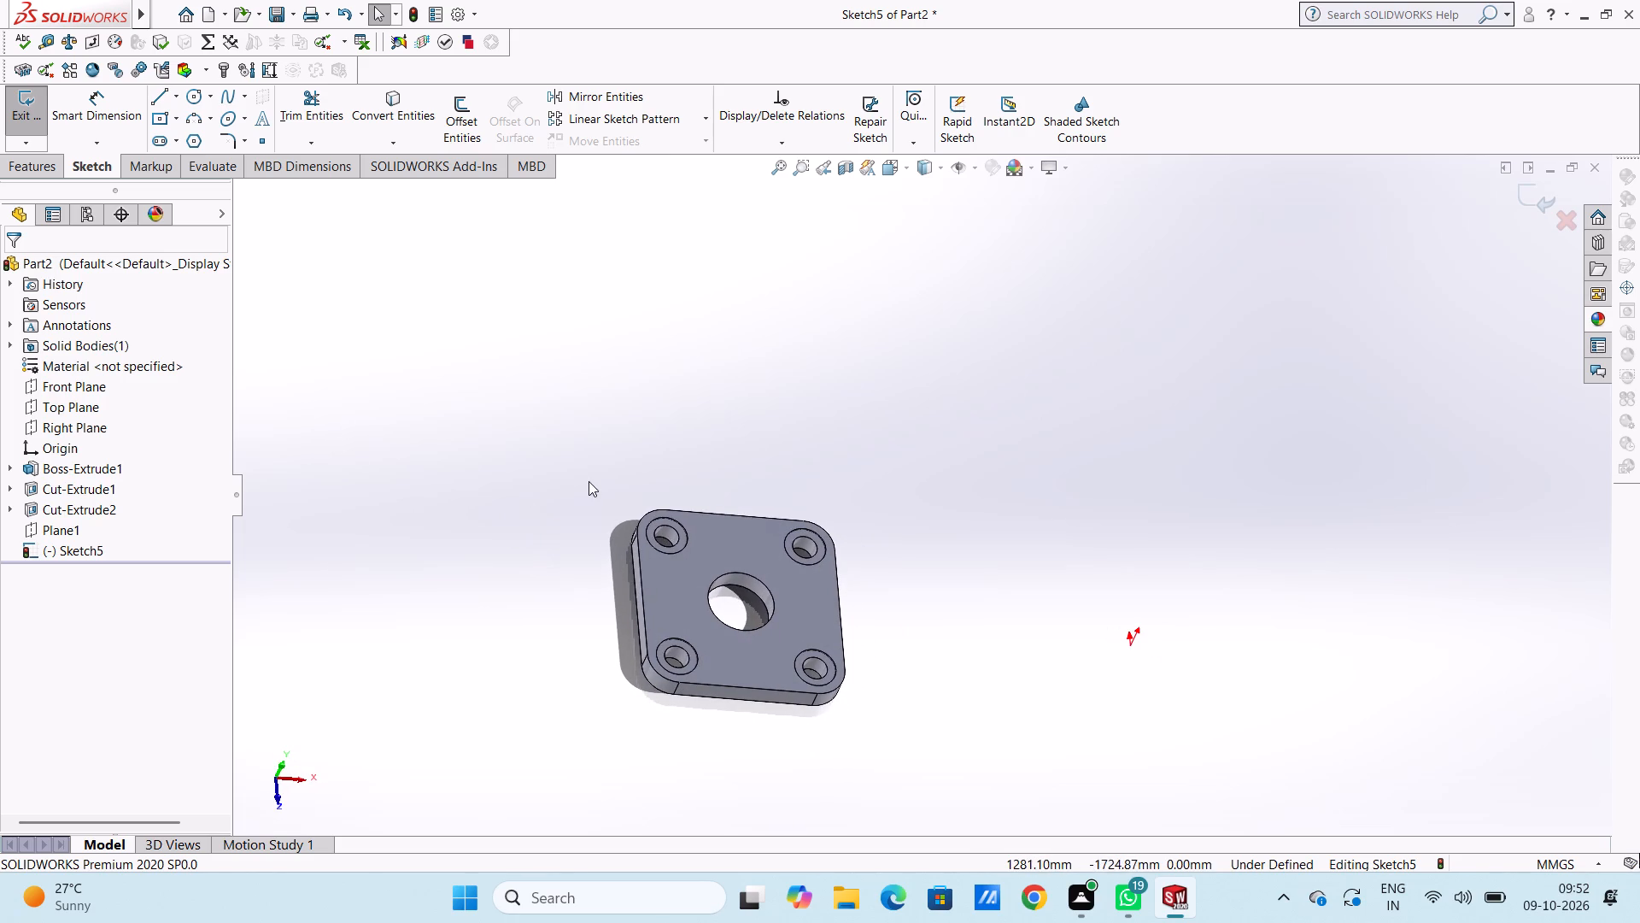
pyautogui.moveTo(576, 467); pyautogui.dragTo(558, 467)
pyautogui.moveTo(553, 468); pyautogui.dragTo(536, 468, button='middle')
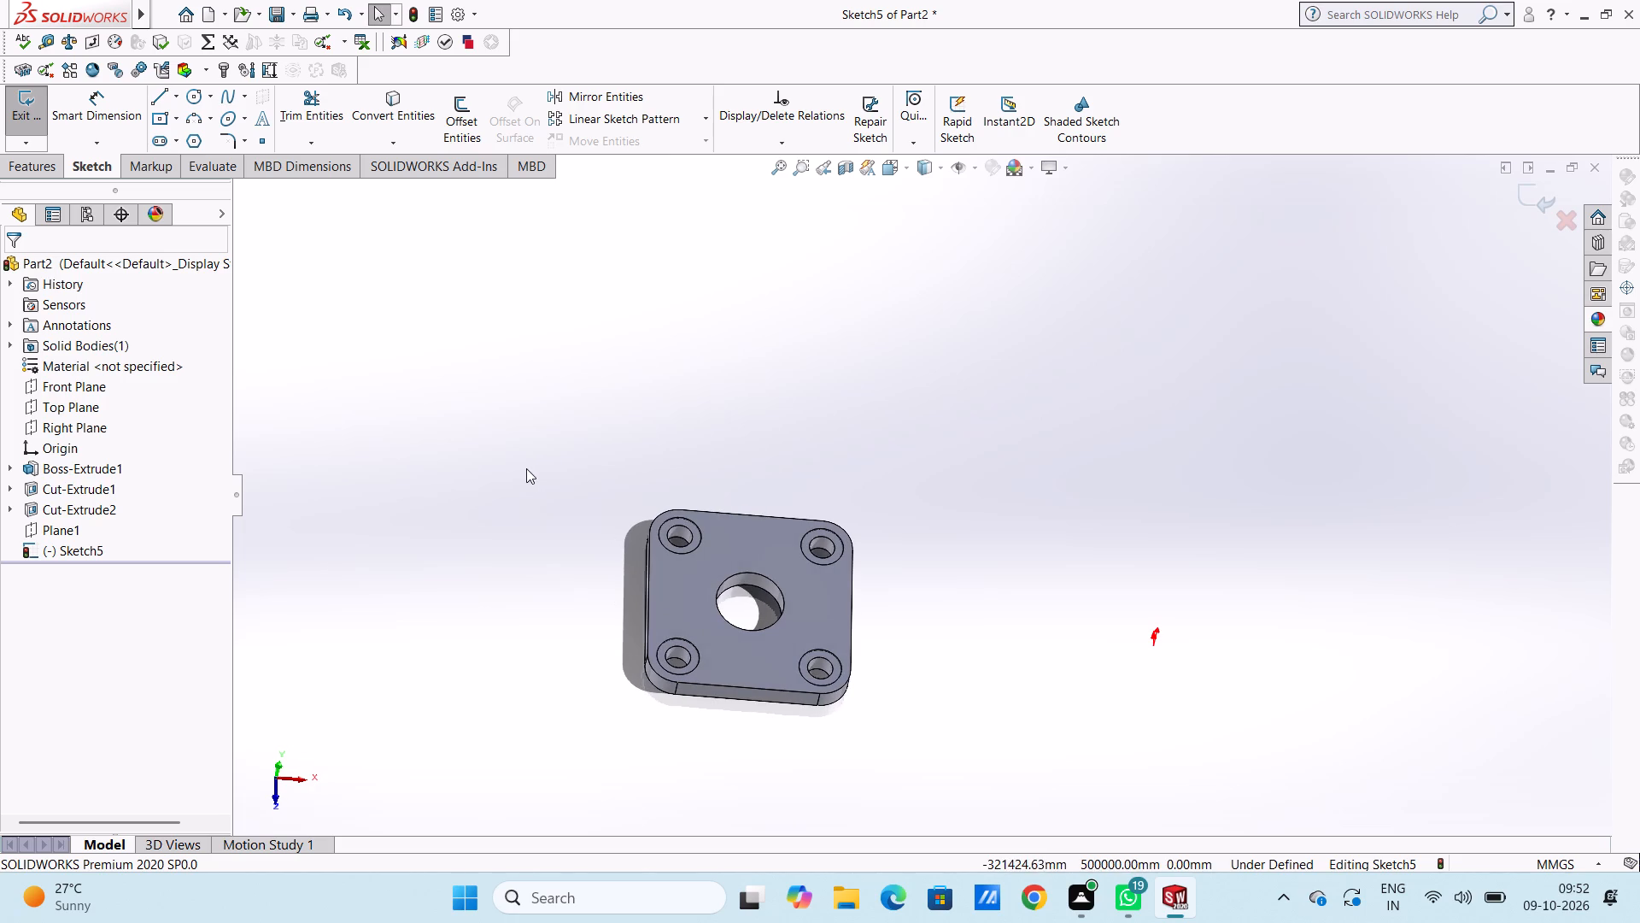
pyautogui.click(1536, 205)
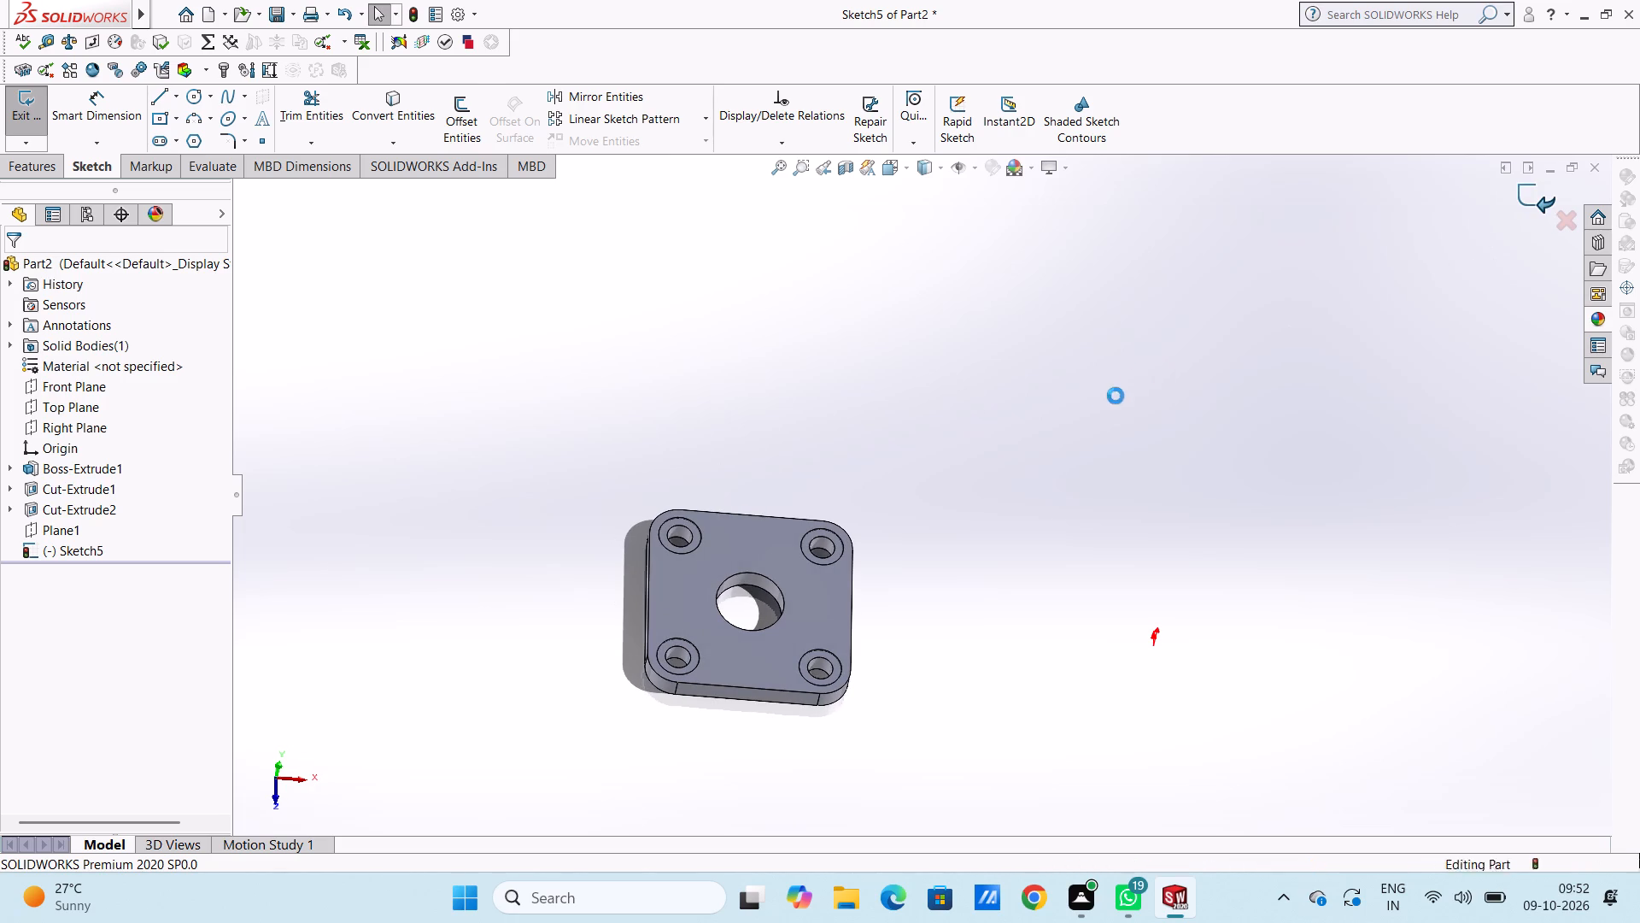
pyautogui.click(922, 464)
pyautogui.moveTo(739, 413); pyautogui.dragTo(708, 458, button='middle')
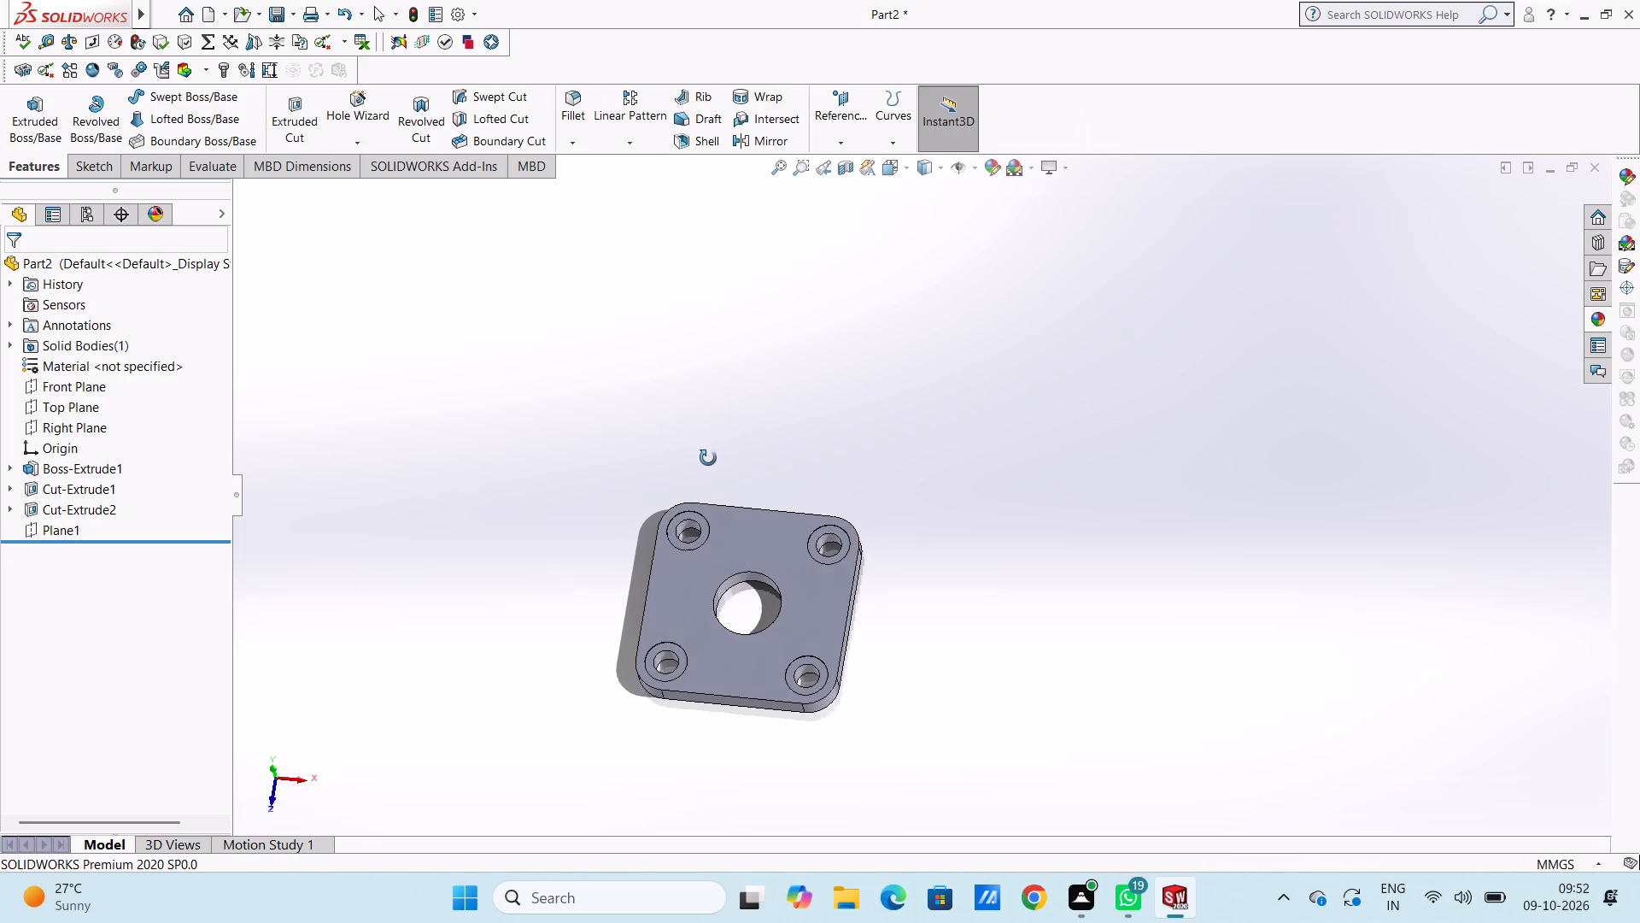
# Sketch a circle about 67 mm in diameter on the plate's top face, centred on the origin and matching the central hole's edge.
pyautogui.moveTo(708, 458); pyautogui.dragTo(708, 456, button='middle')
pyautogui.hotkey('ctrl', '5')
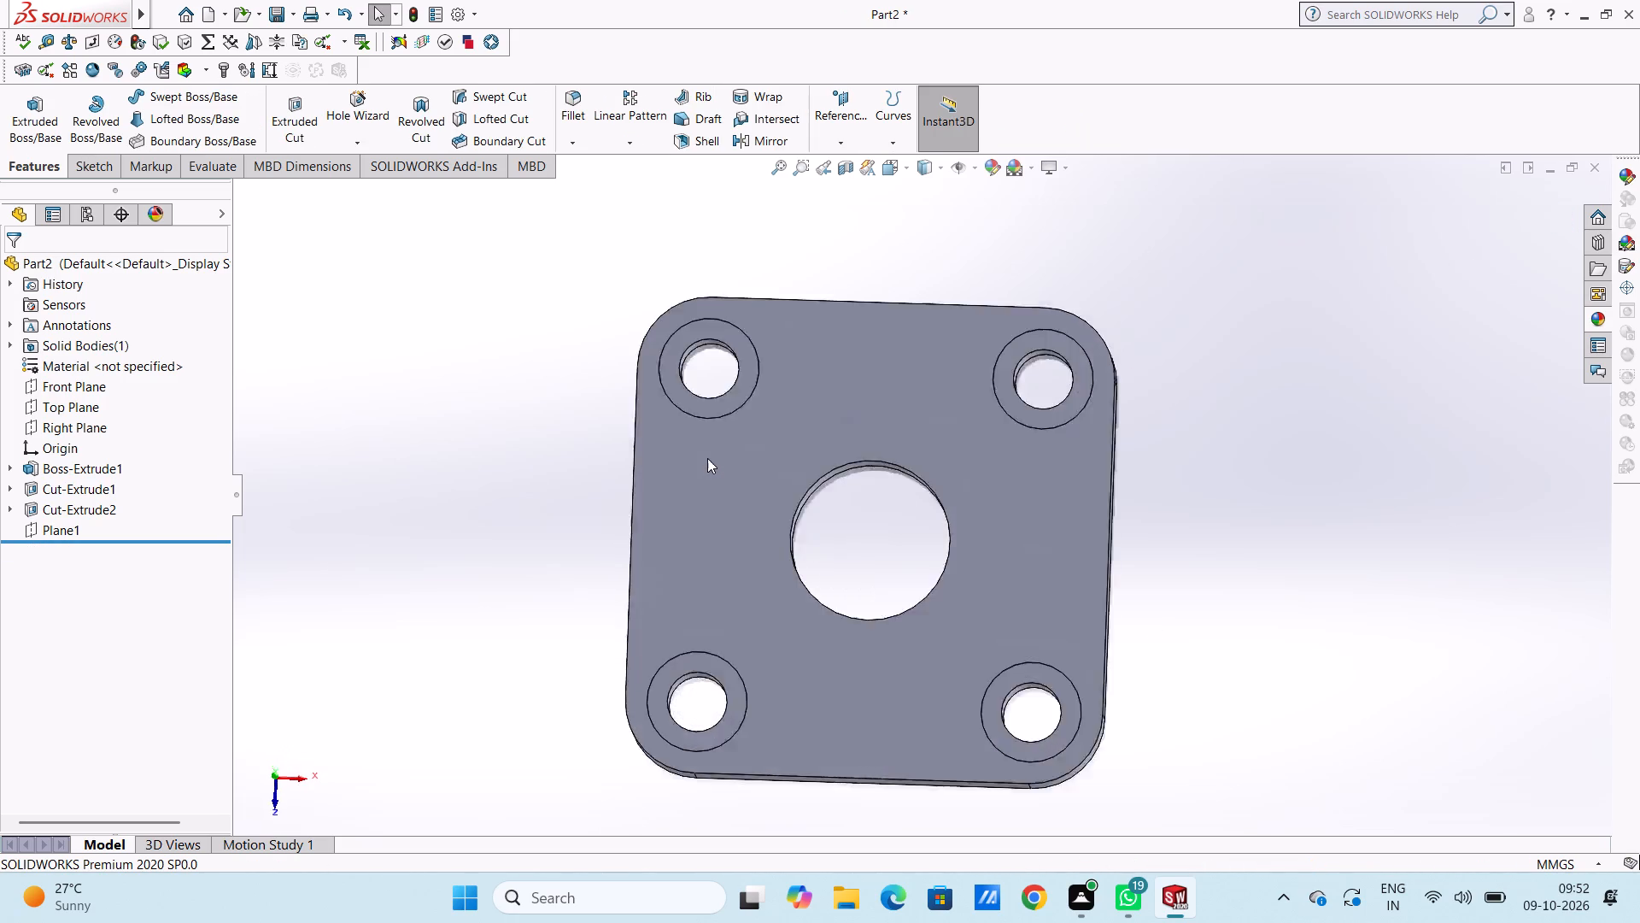
pyautogui.scroll(4, 707, 458)
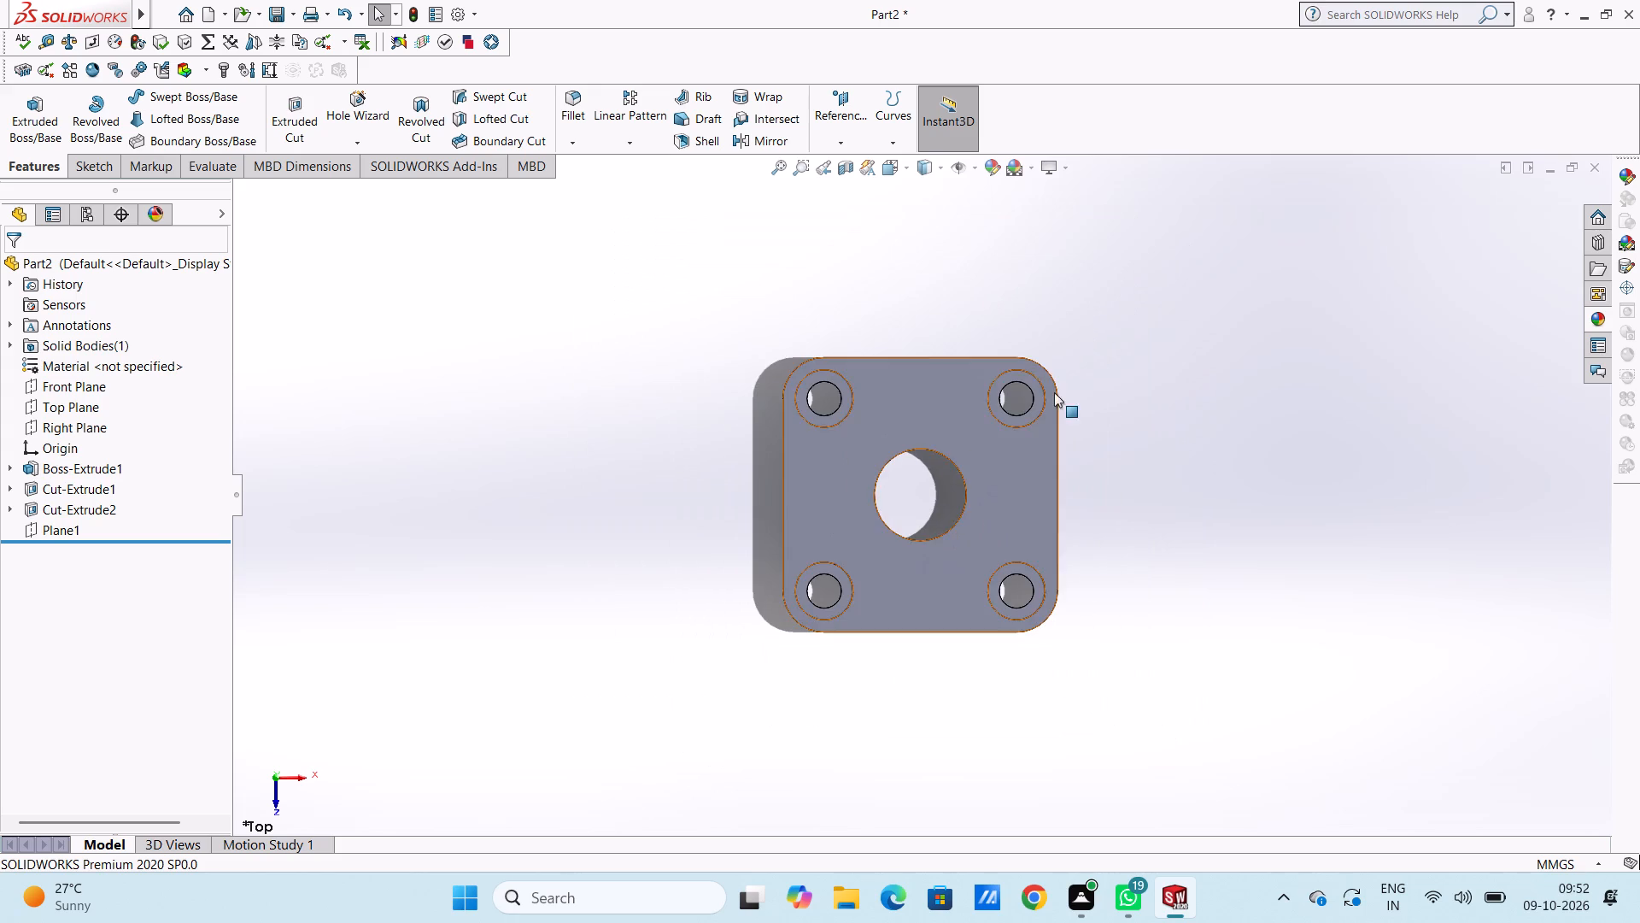
pyautogui.click(1011, 516)
pyautogui.click(1085, 476)
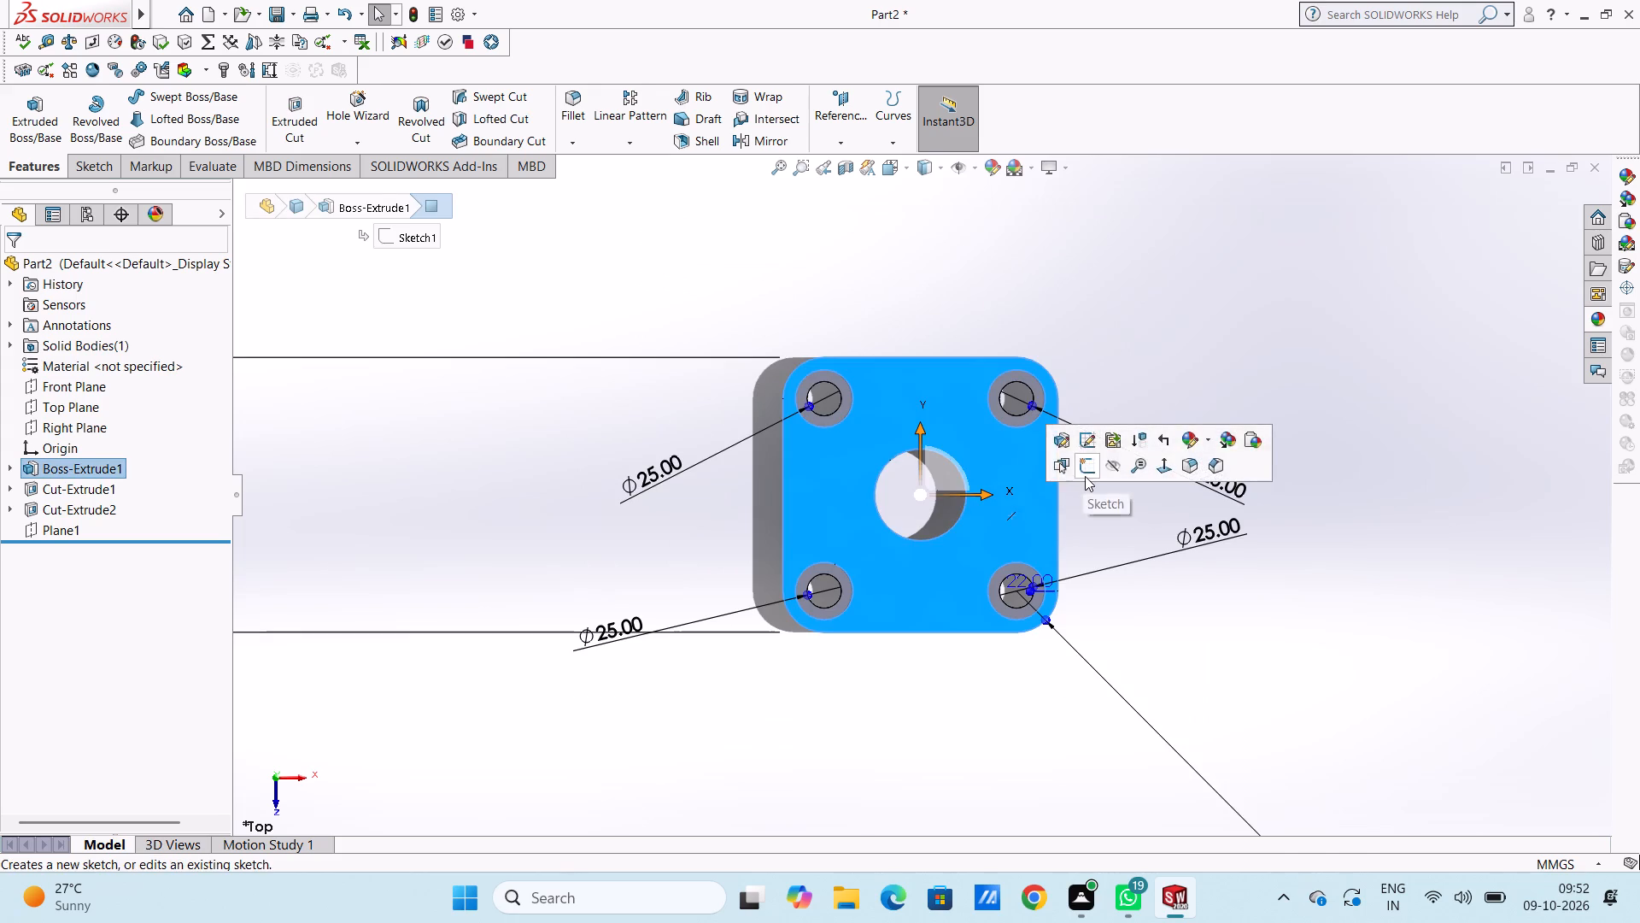
pyautogui.click(1105, 488)
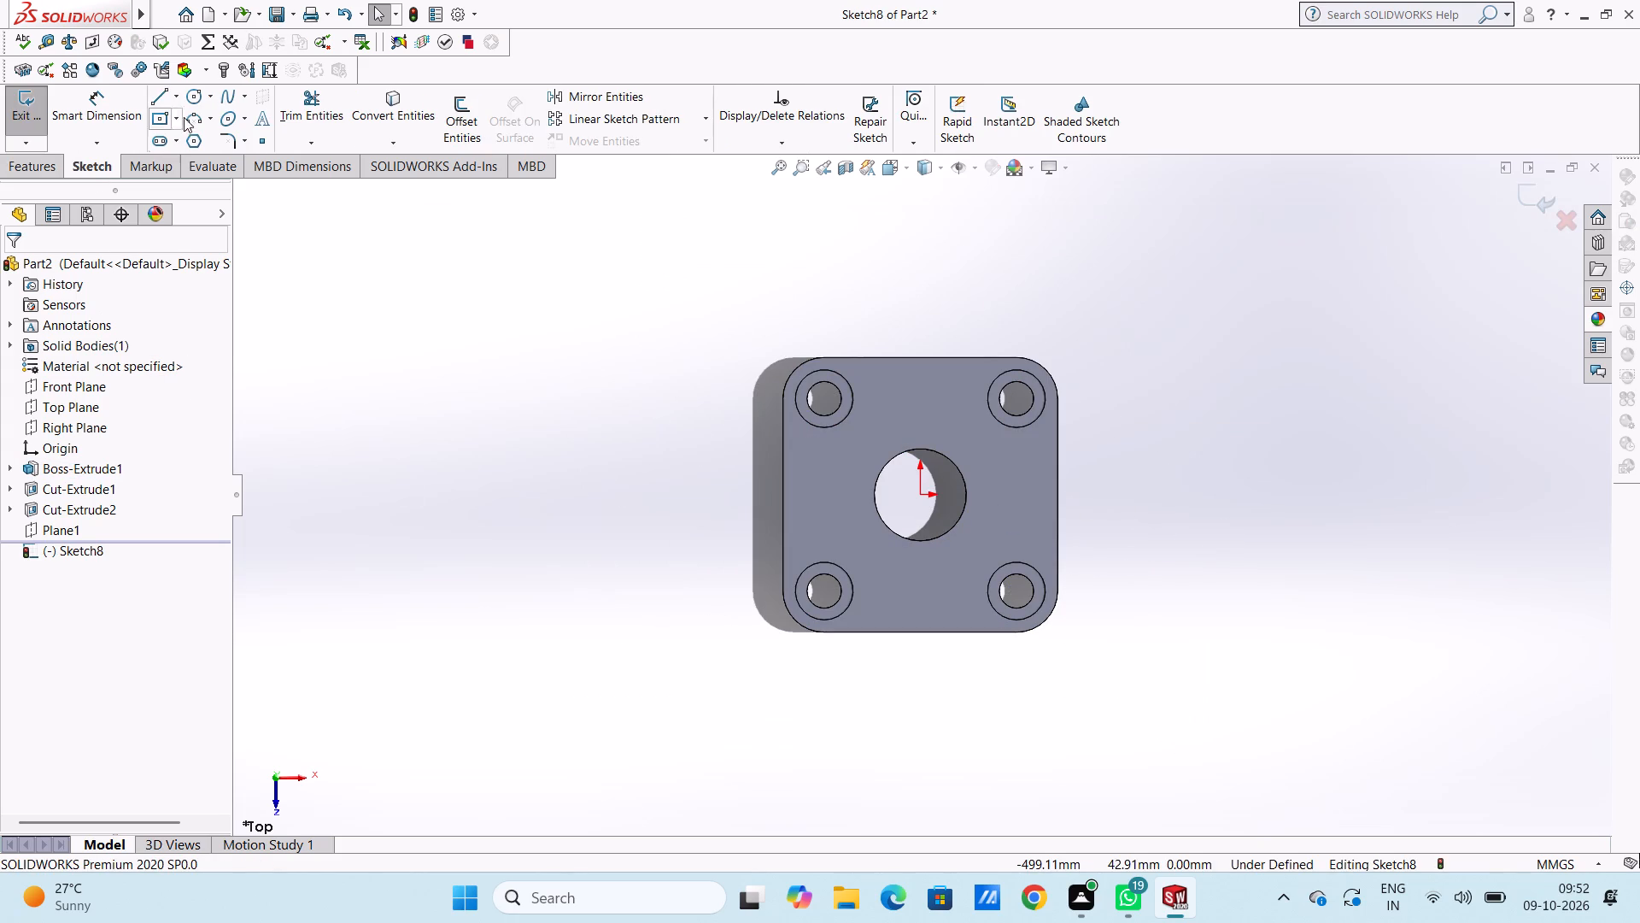
pyautogui.click(196, 92)
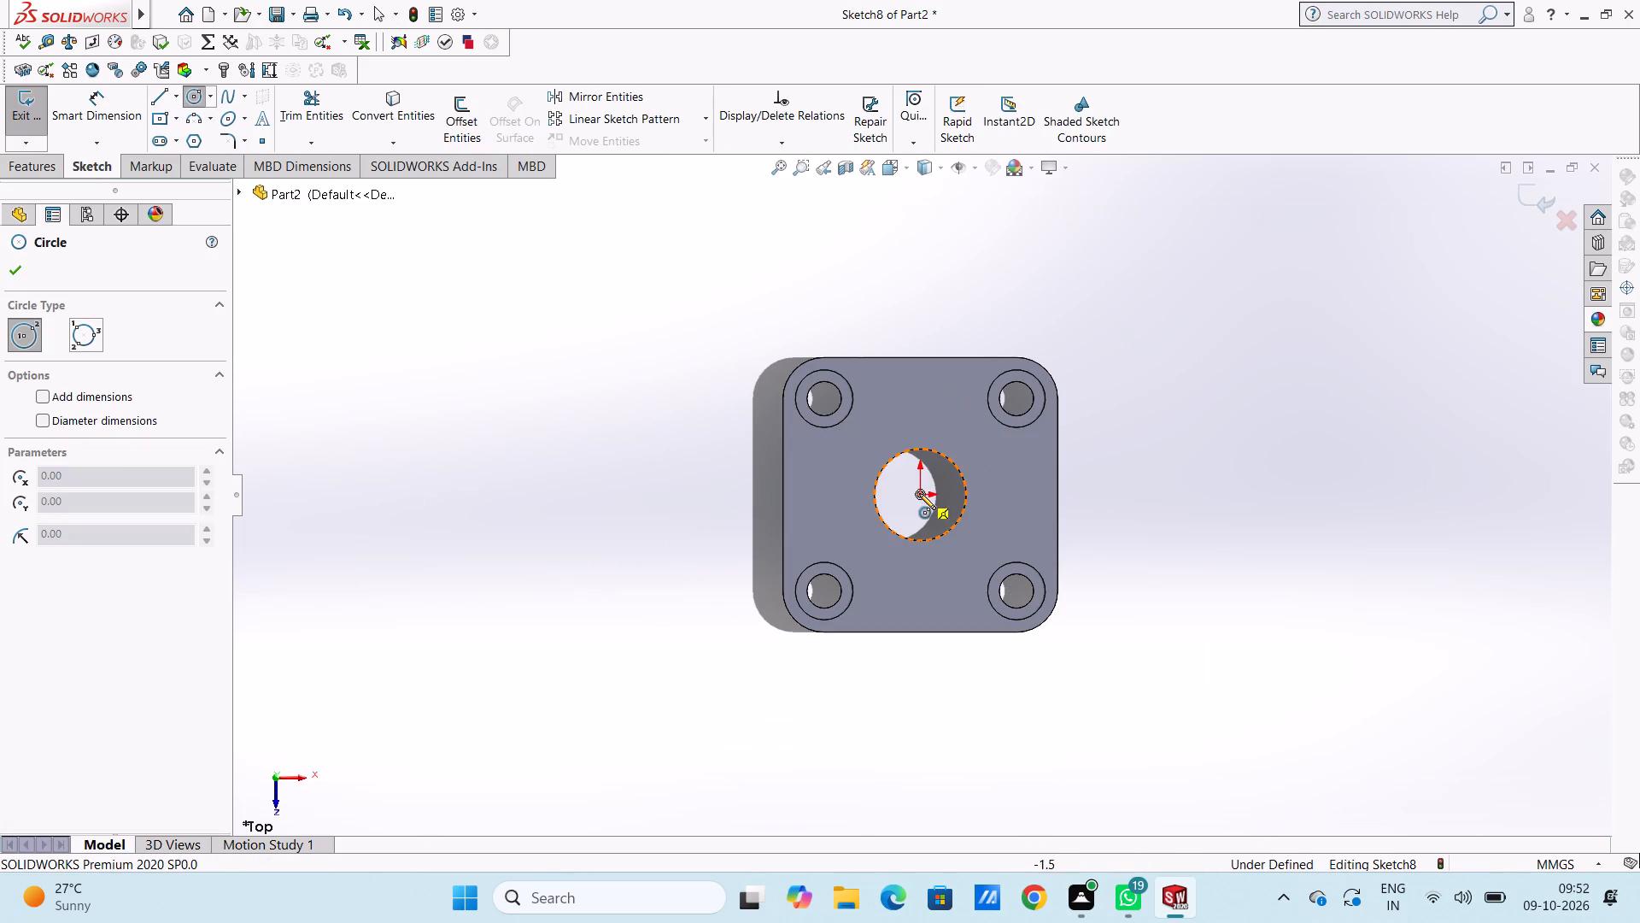
pyautogui.click(919, 494)
pyautogui.click(934, 544)
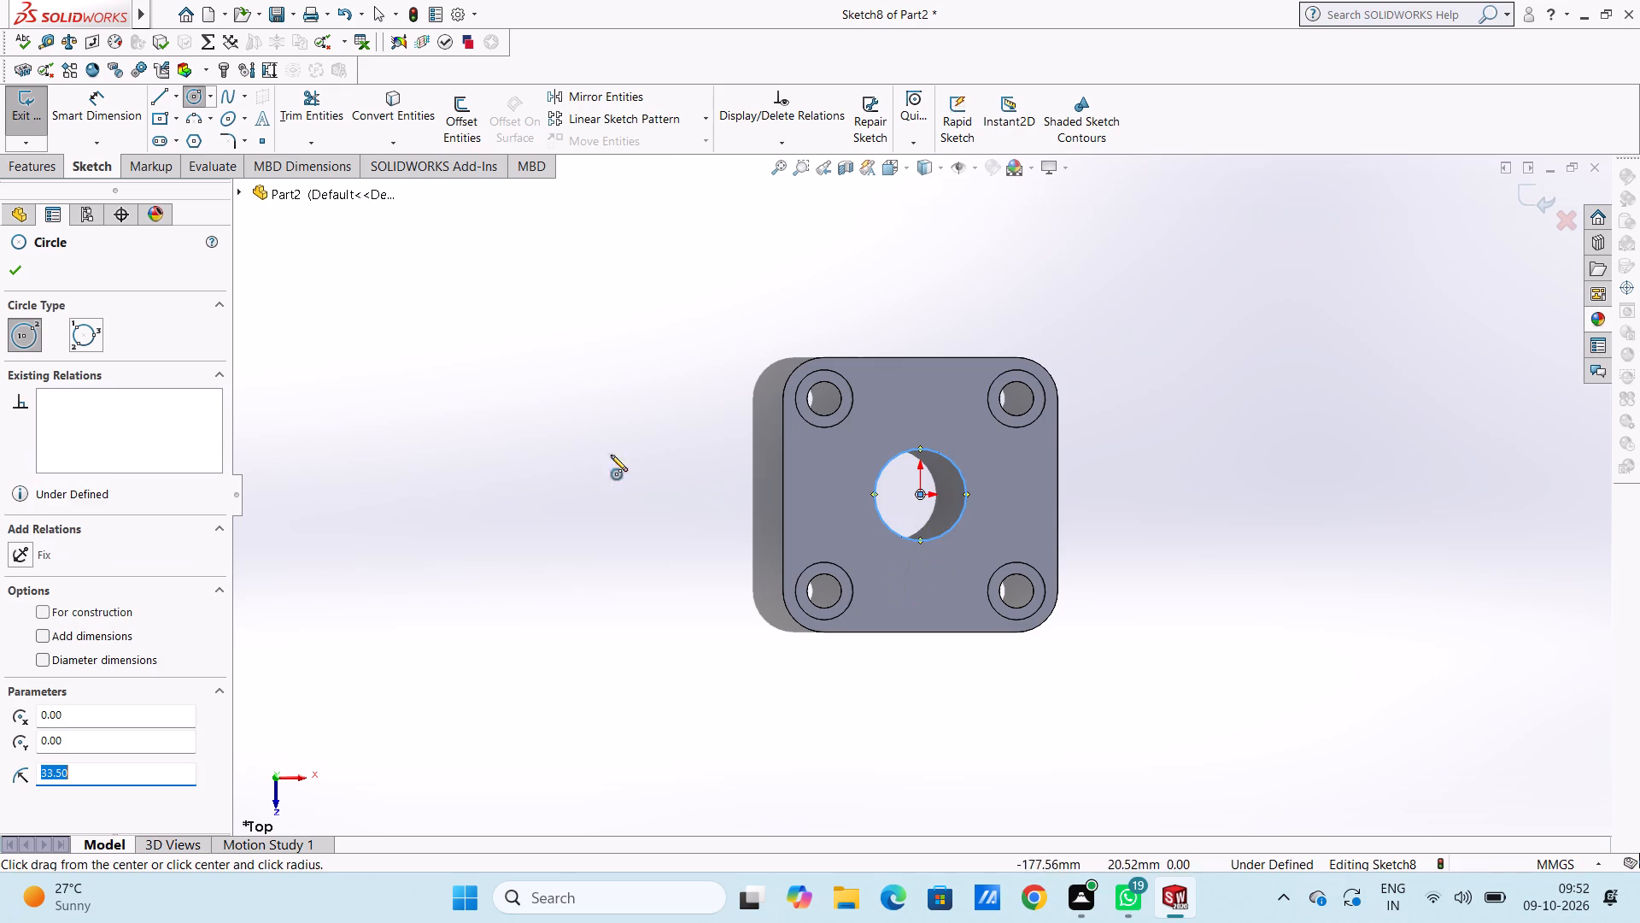
pyautogui.click(15, 270)
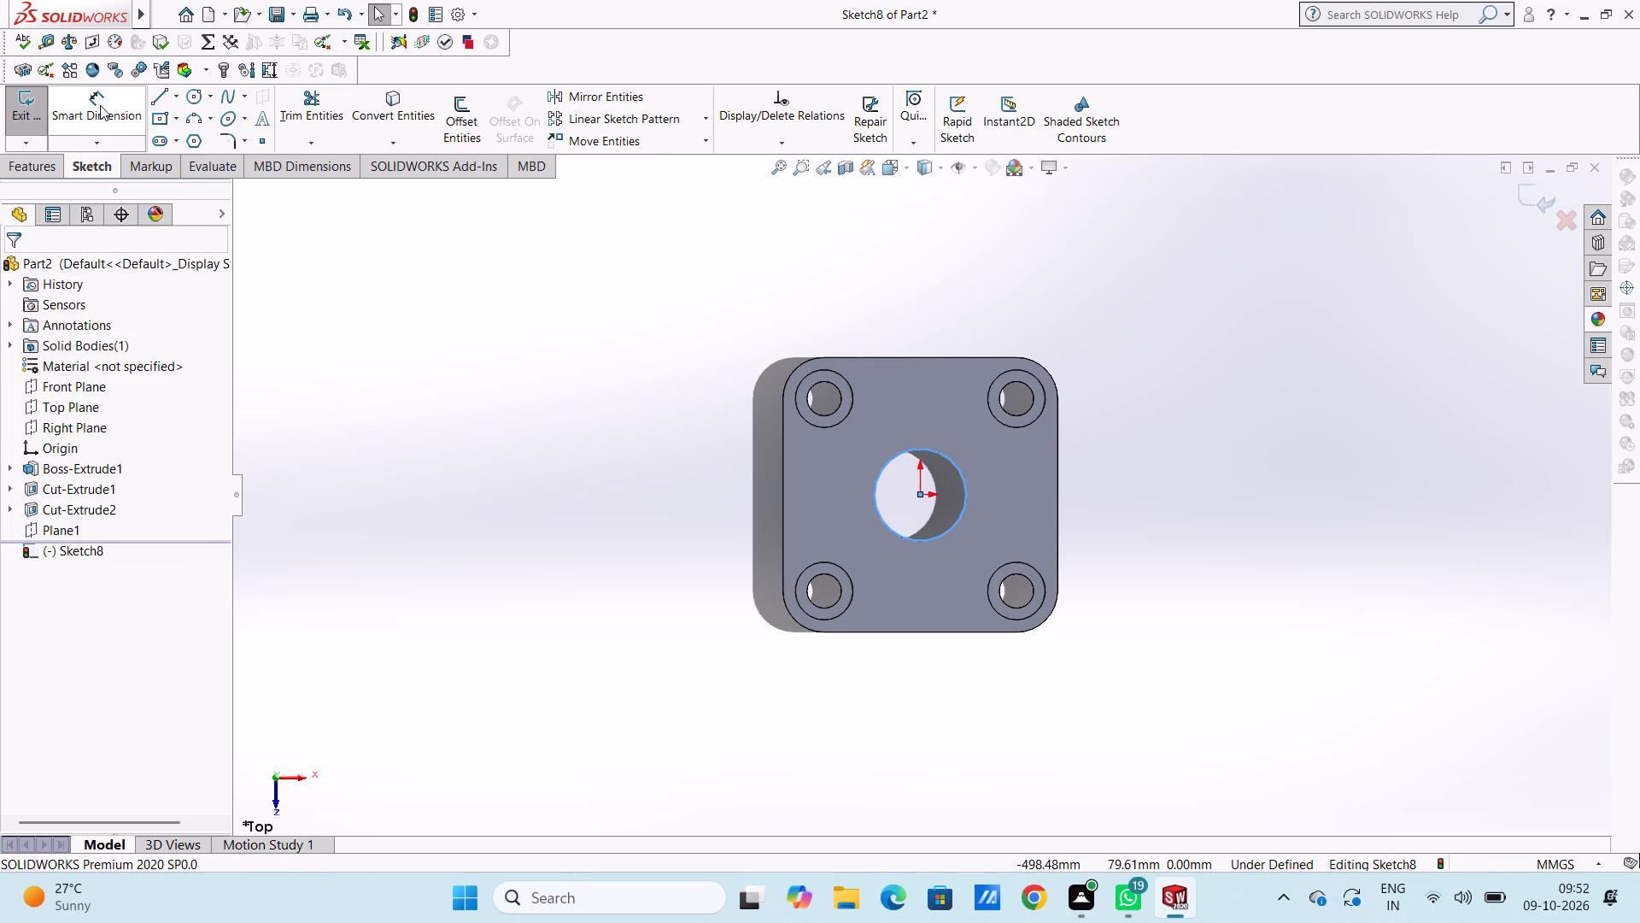
# Add a diameter dimension to the pipe profile circle and close its sketch.
pyautogui.click(100, 105)
pyautogui.click(881, 520)
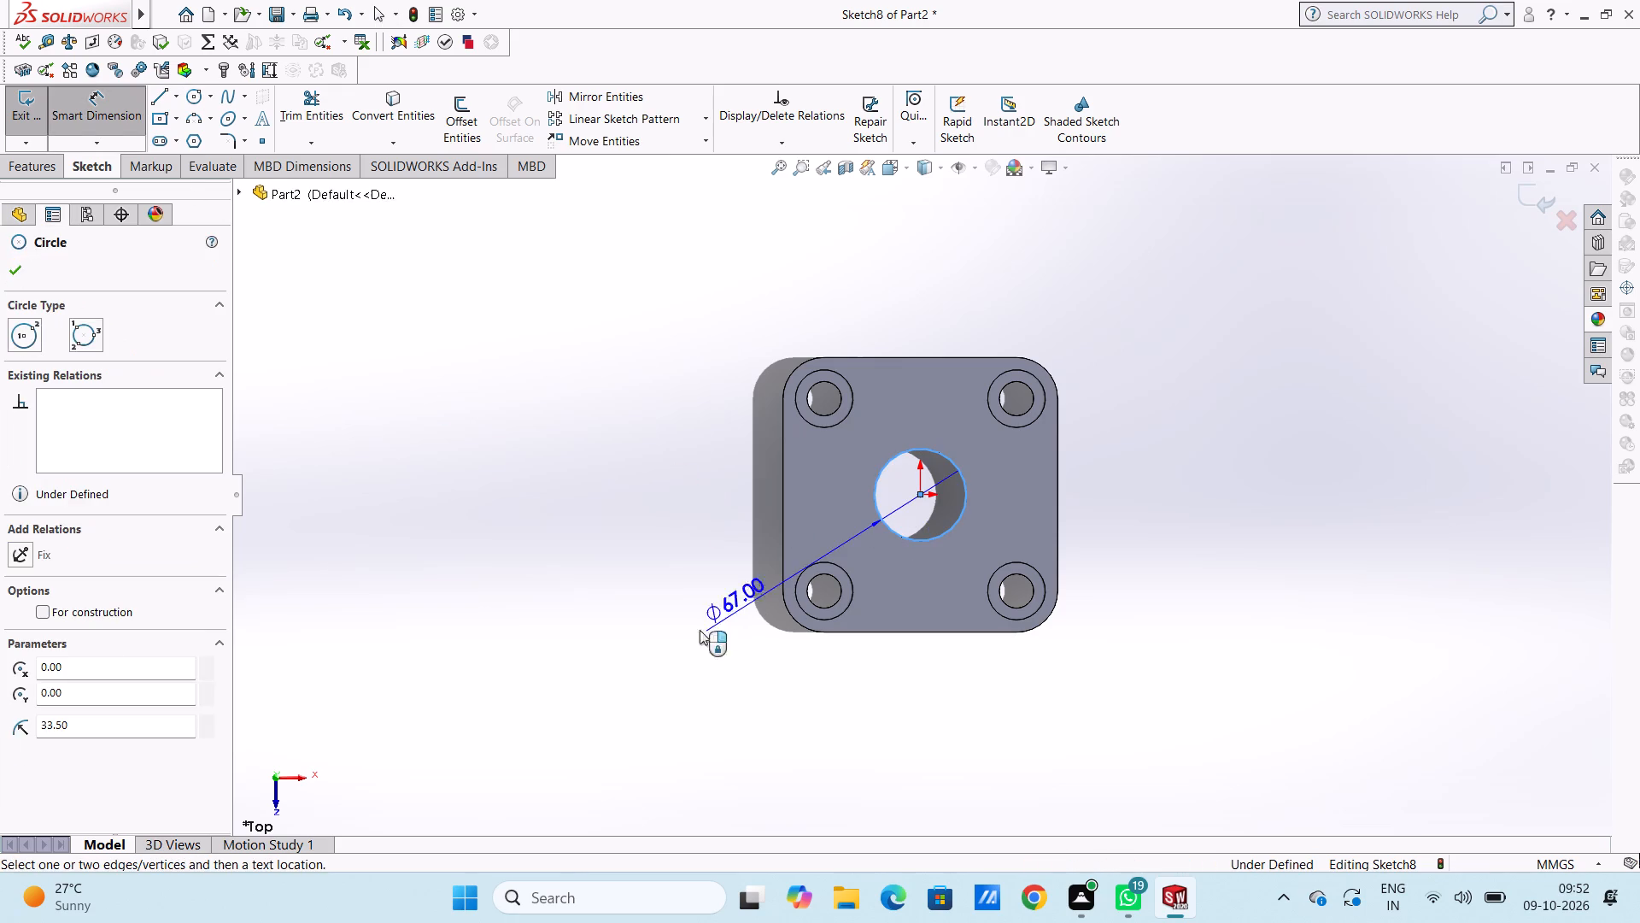
pyautogui.click(647, 661)
pyautogui.click(569, 633)
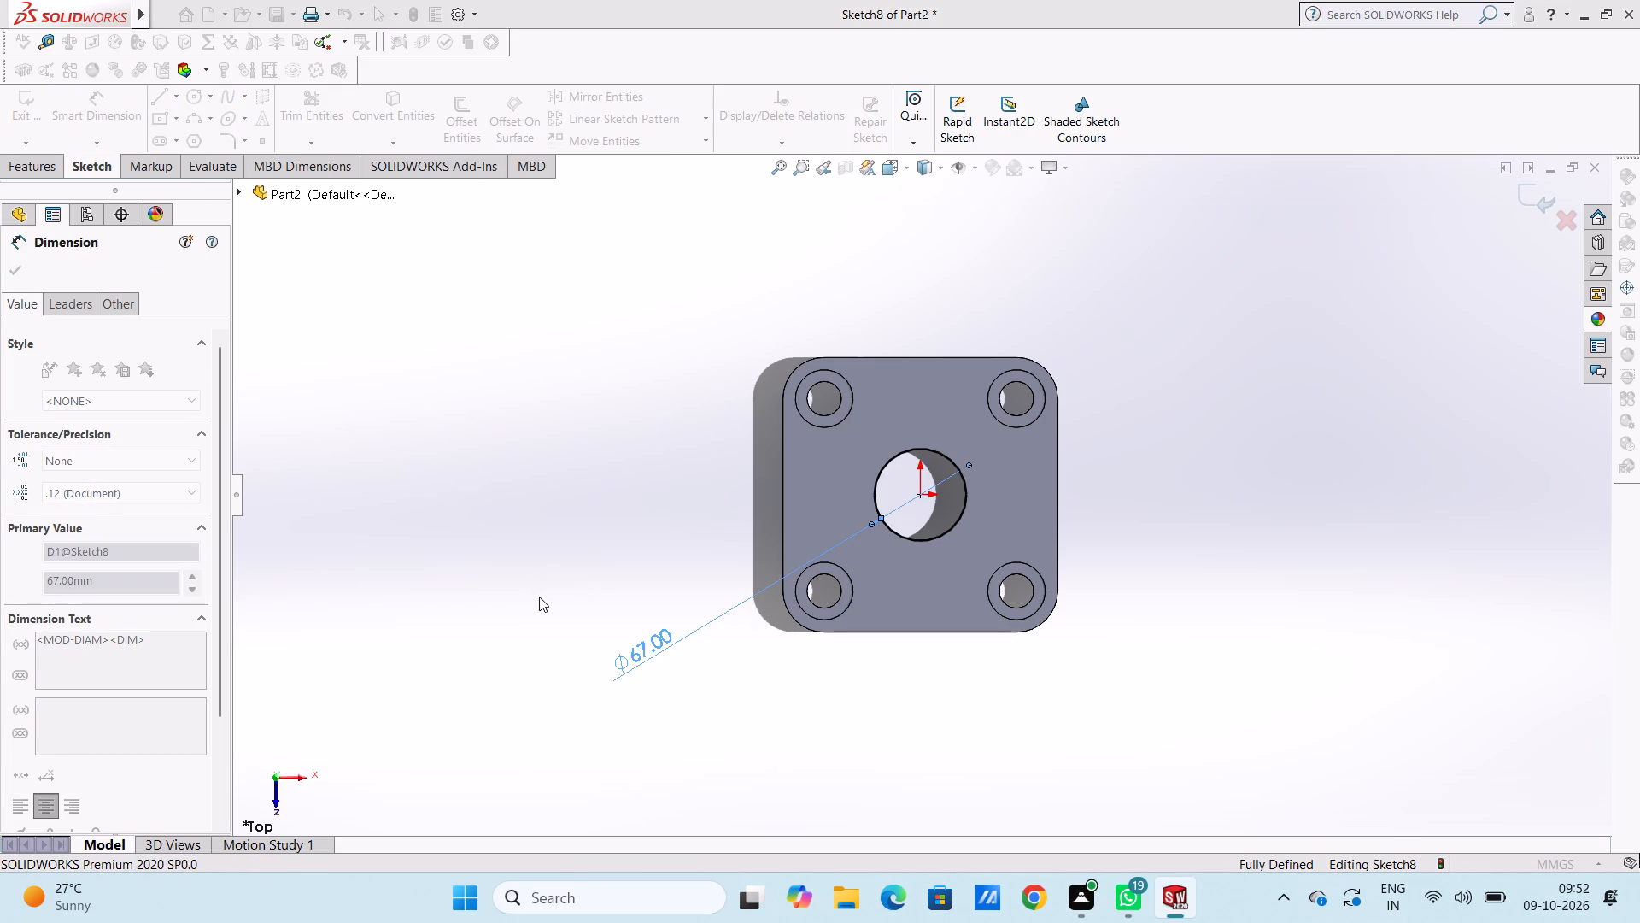
pyautogui.click(539, 596)
pyautogui.moveTo(663, 546); pyautogui.dragTo(627, 478, button='middle')
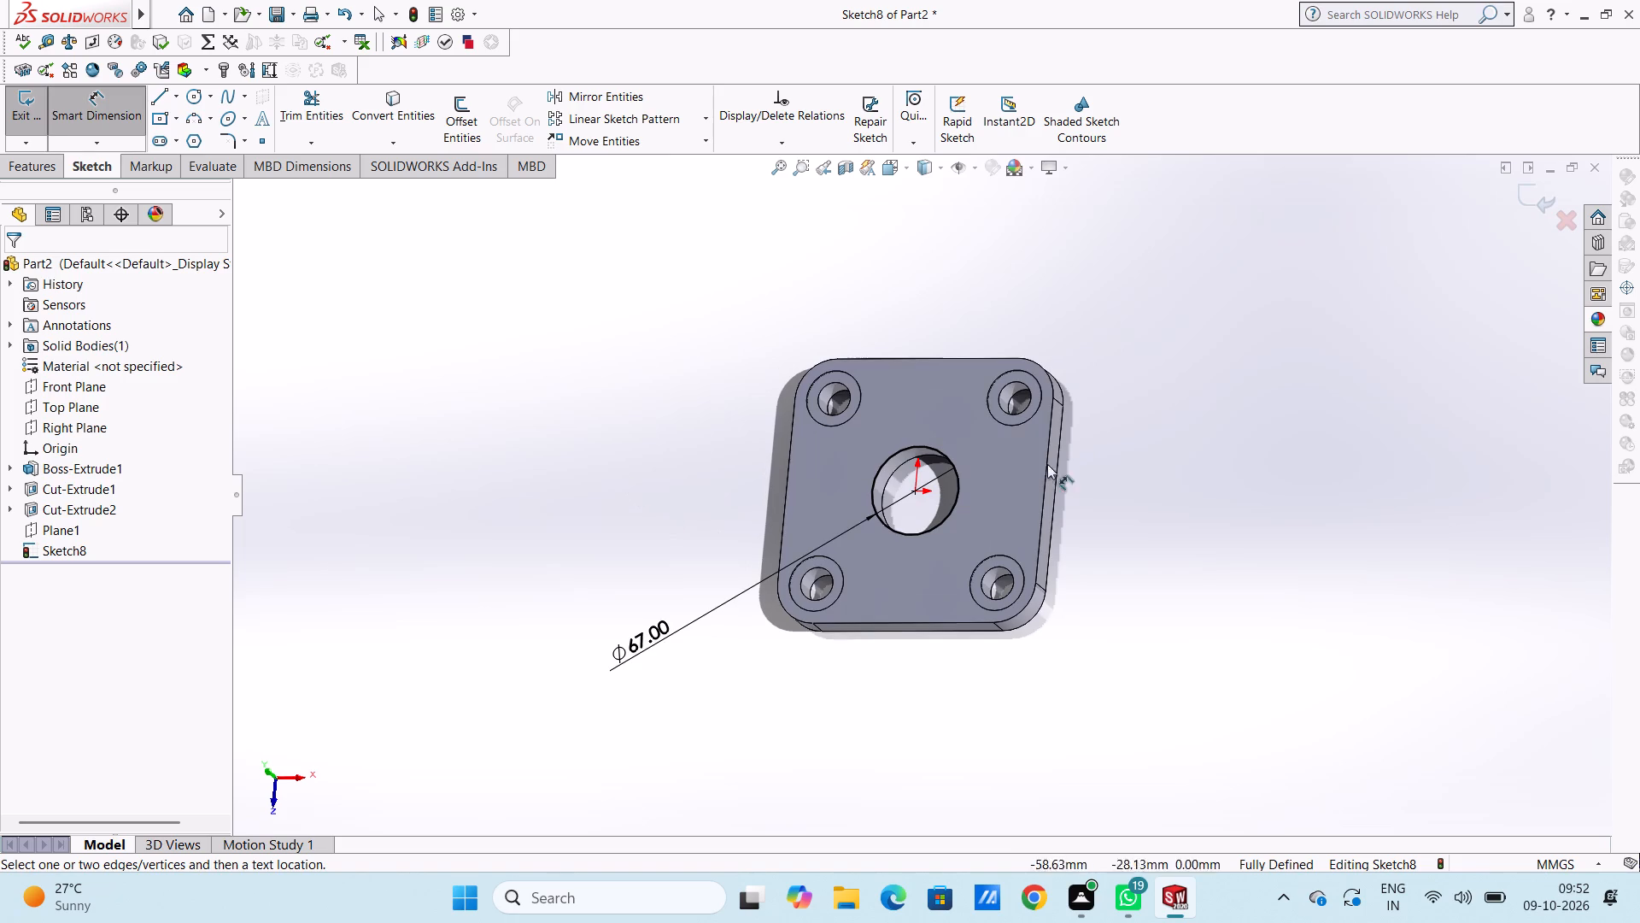
pyautogui.click(1537, 196)
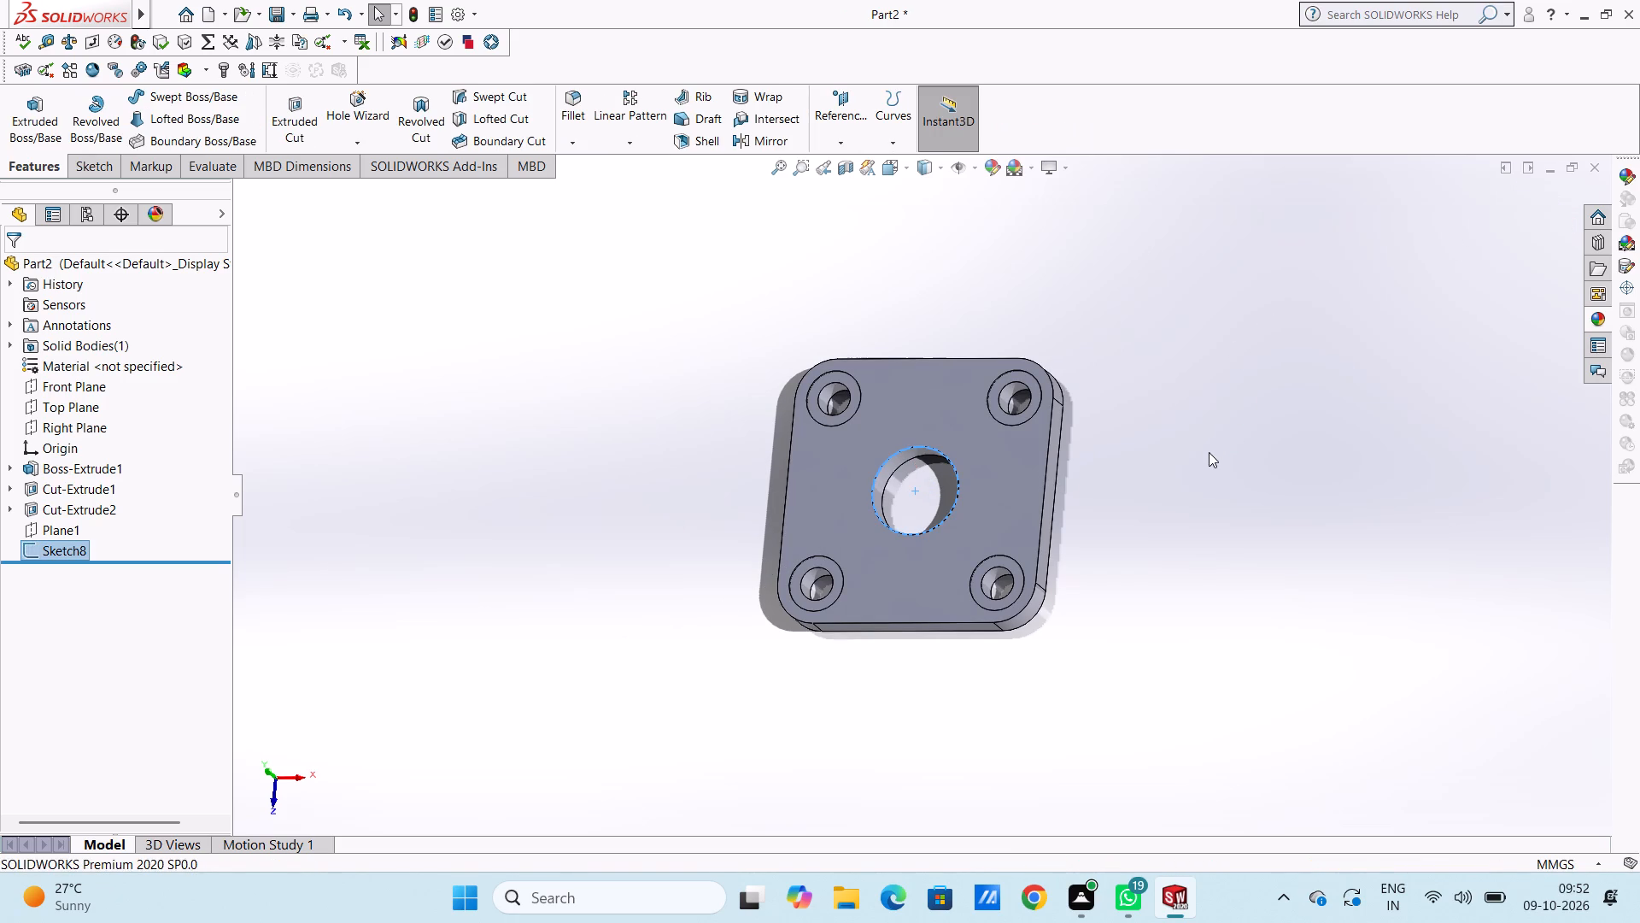
pyautogui.click(1168, 525)
pyautogui.moveTo(1189, 537); pyautogui.dragTo(1226, 556, button='middle')
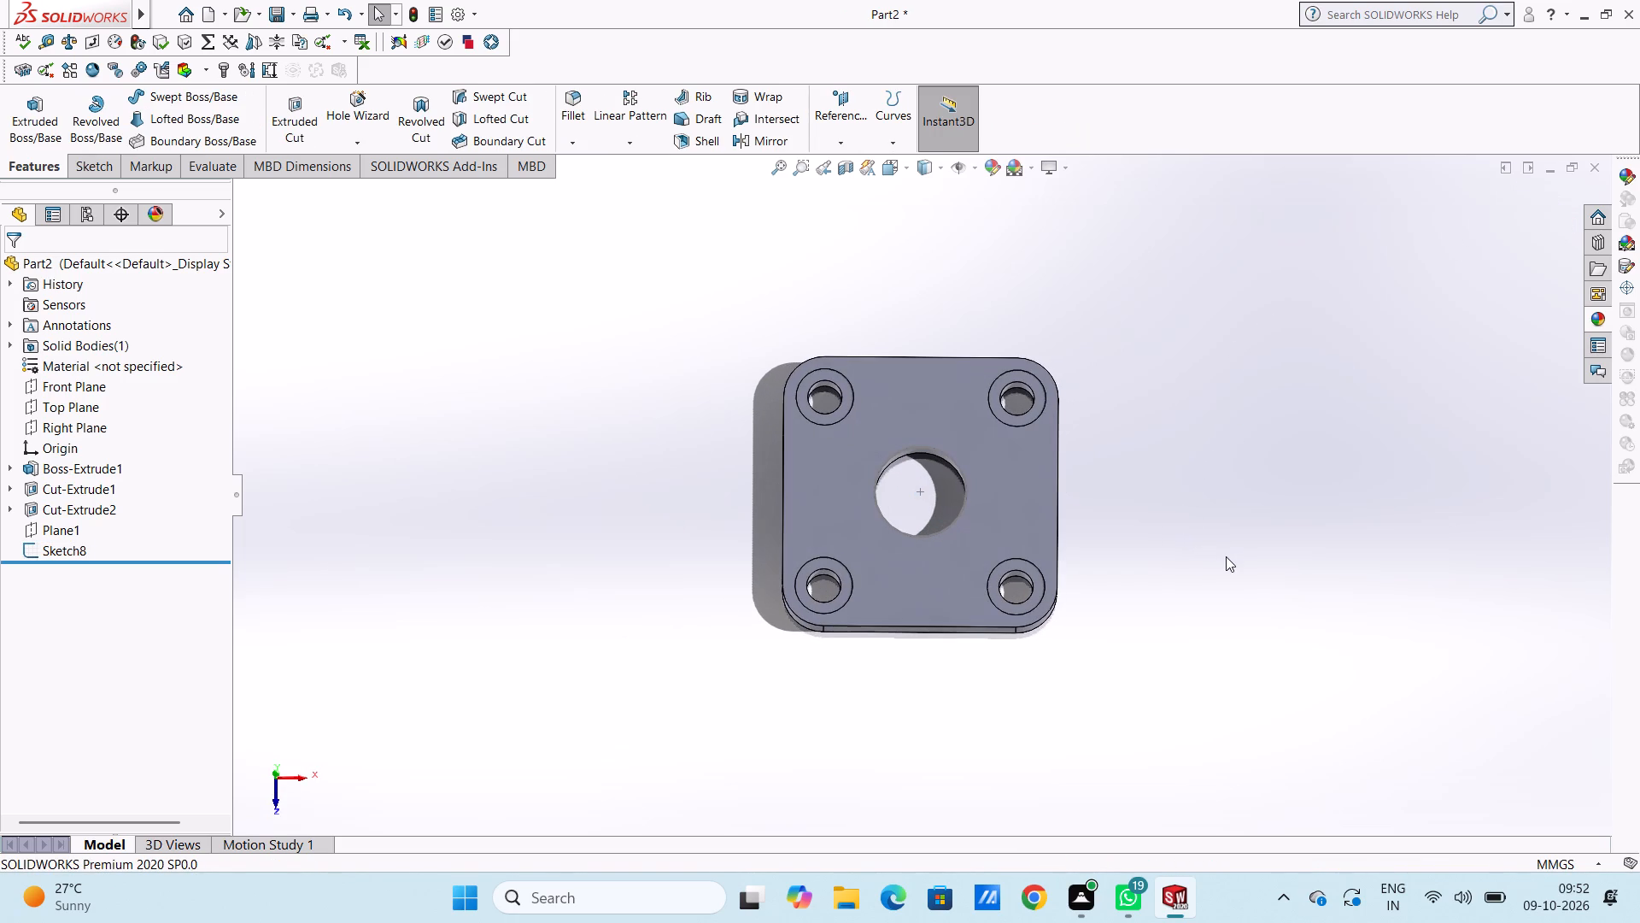
# Start a sketch on the Right Plane and draw a 200 mm vertical line upward from the centre of the plate's top face.
pyautogui.click(95, 427)
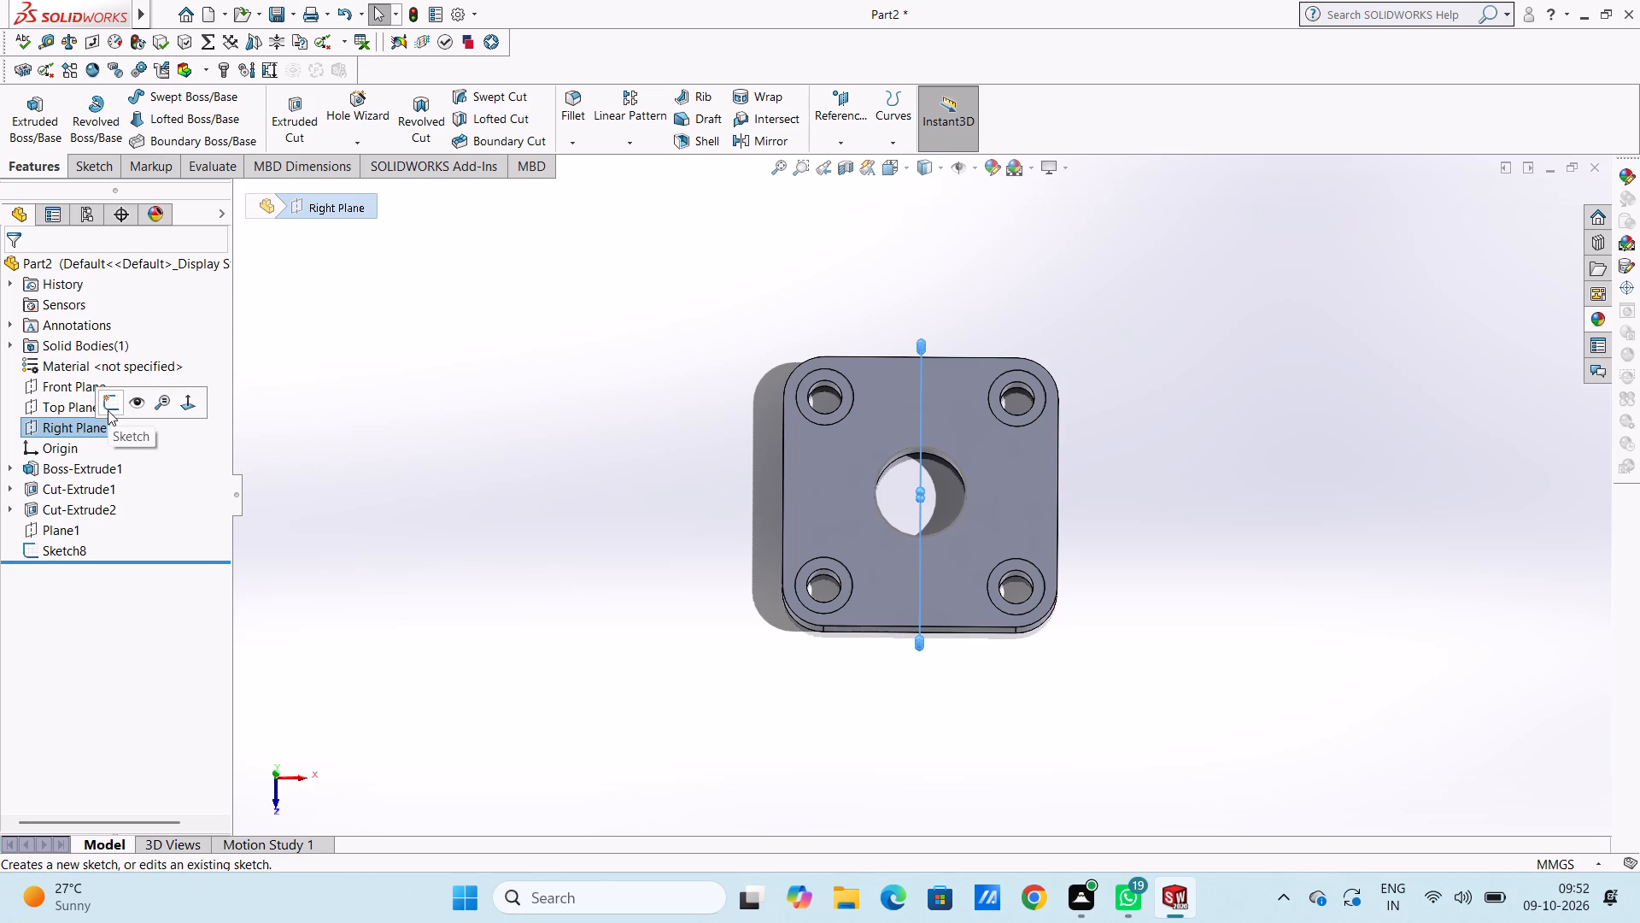
pyautogui.click(108, 410)
pyautogui.click(381, 463)
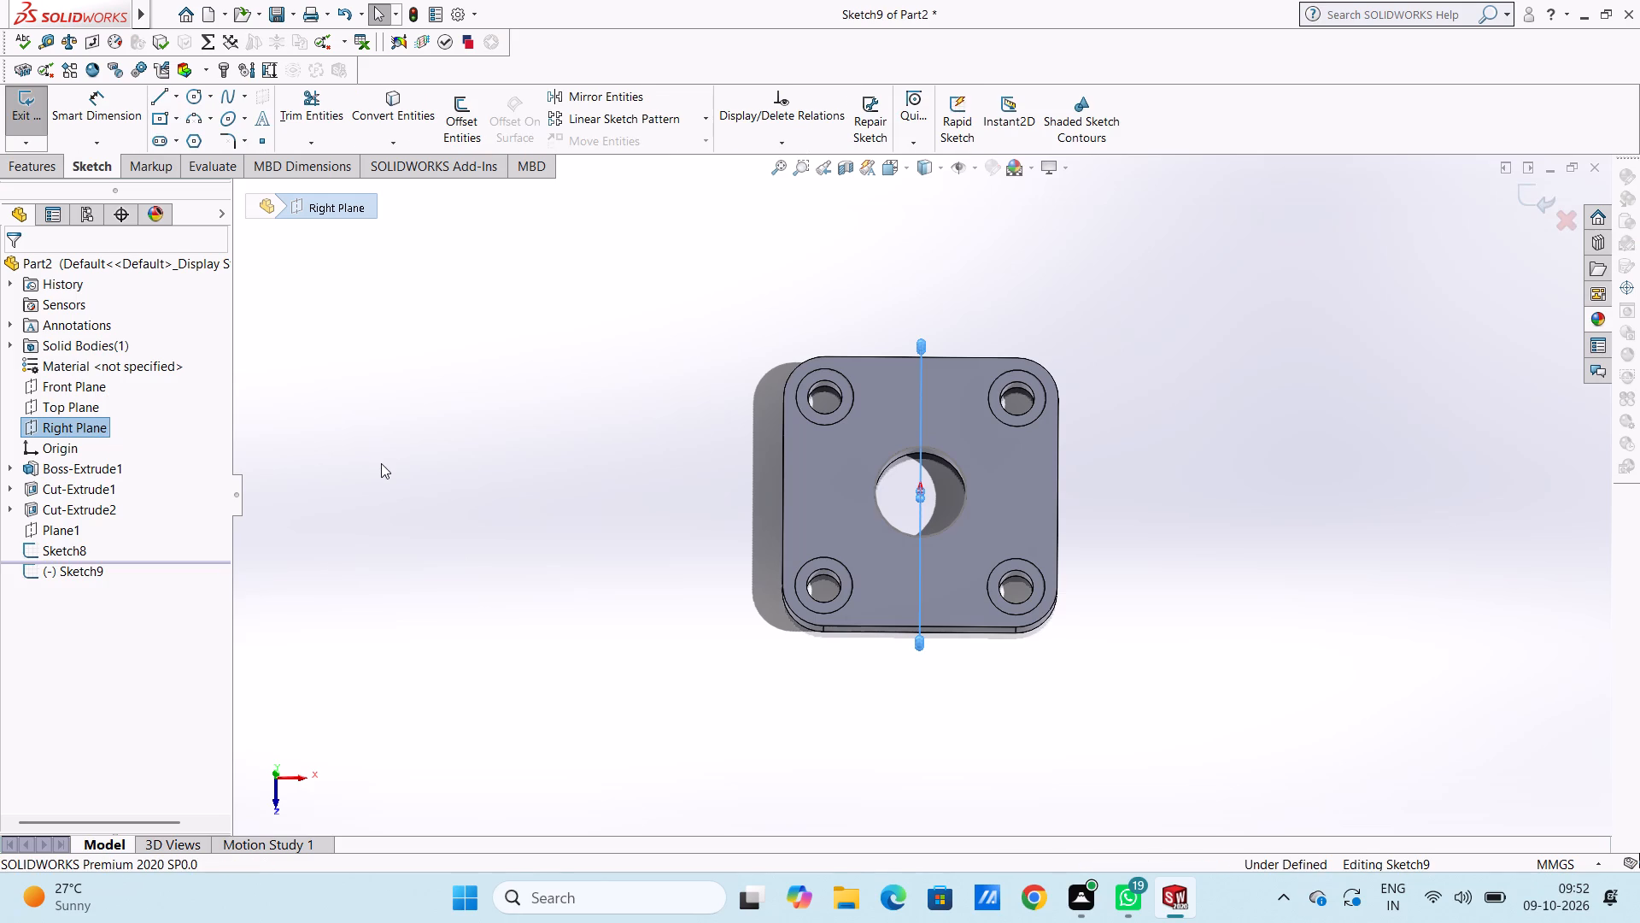
pyautogui.moveTo(523, 475); pyautogui.dragTo(544, 516, button='middle')
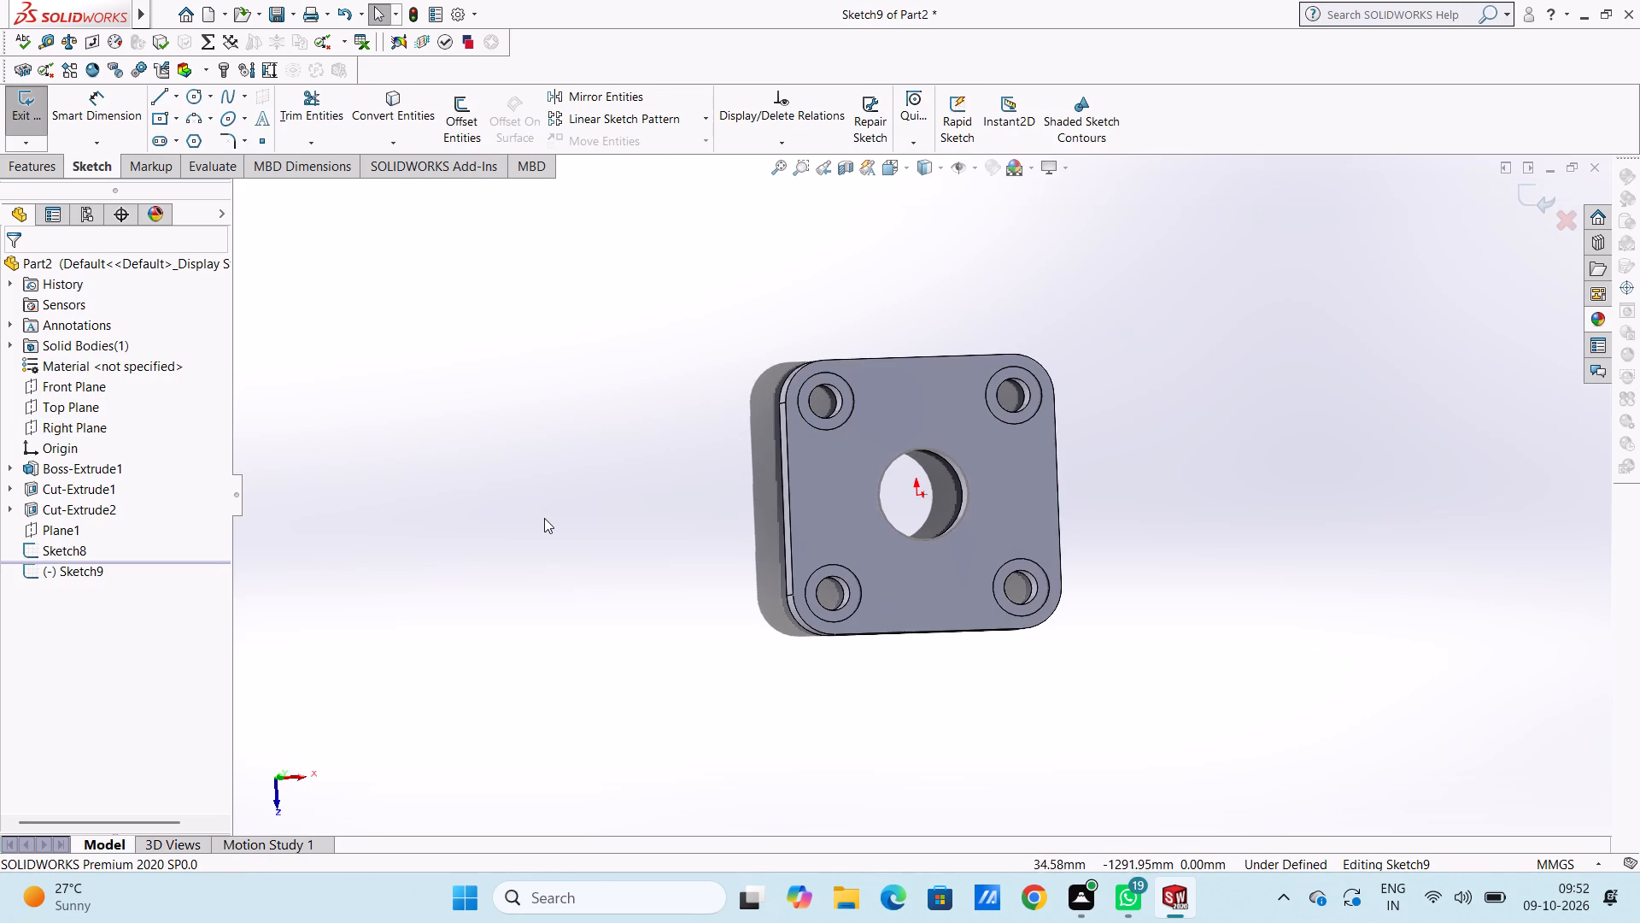
pyautogui.hotkey('ctrl', '4')
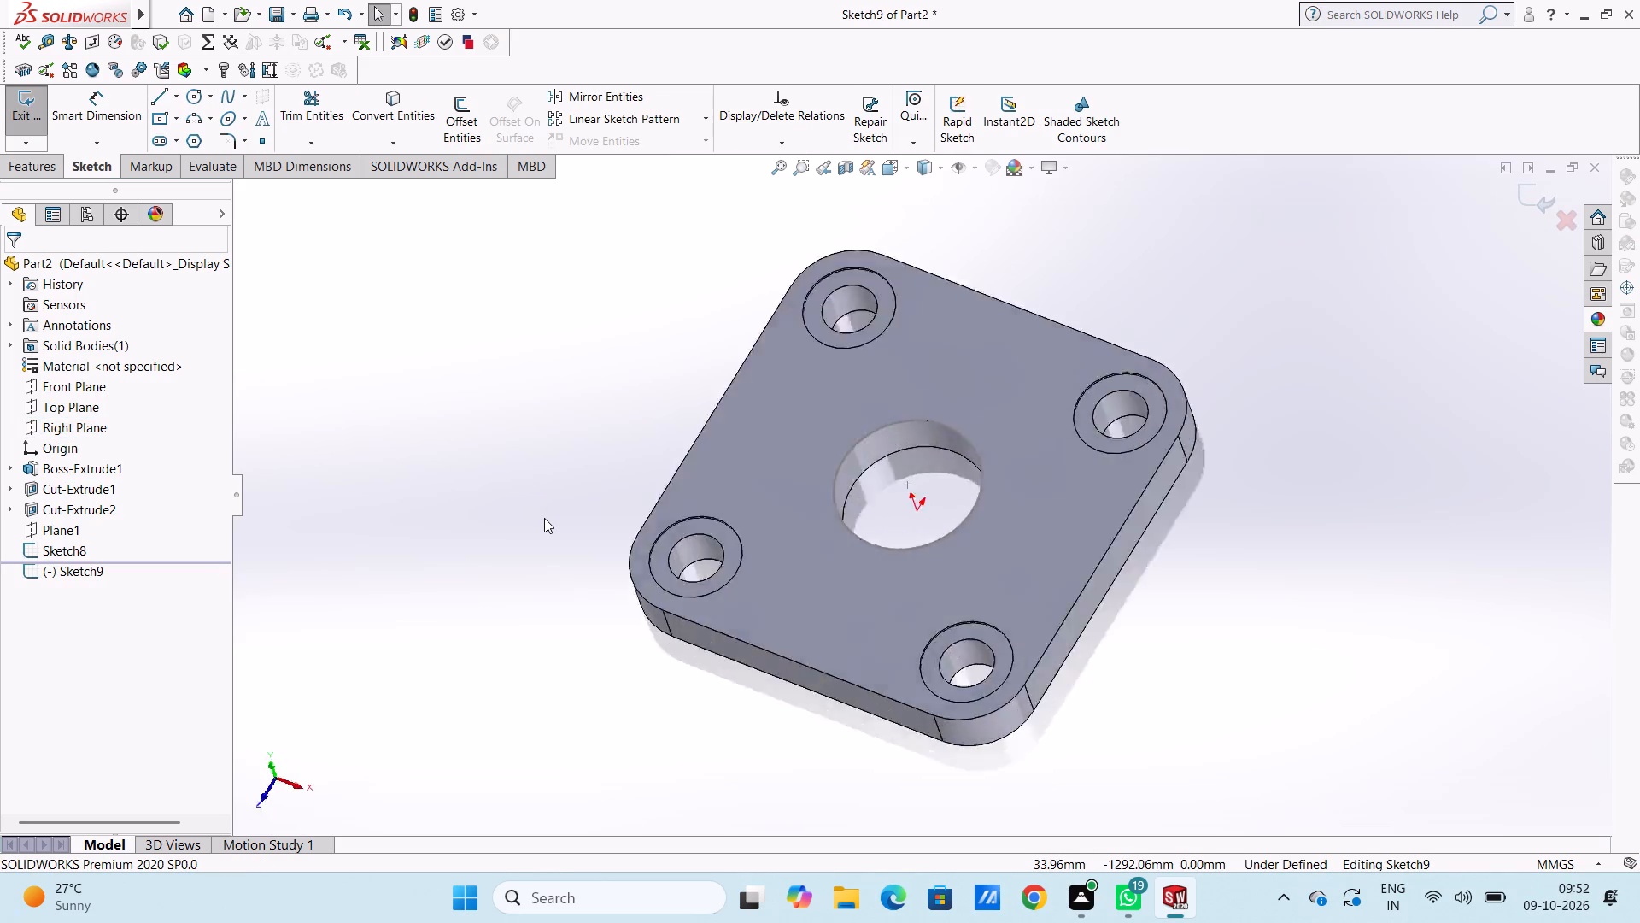
pyautogui.scroll(5, 544, 518)
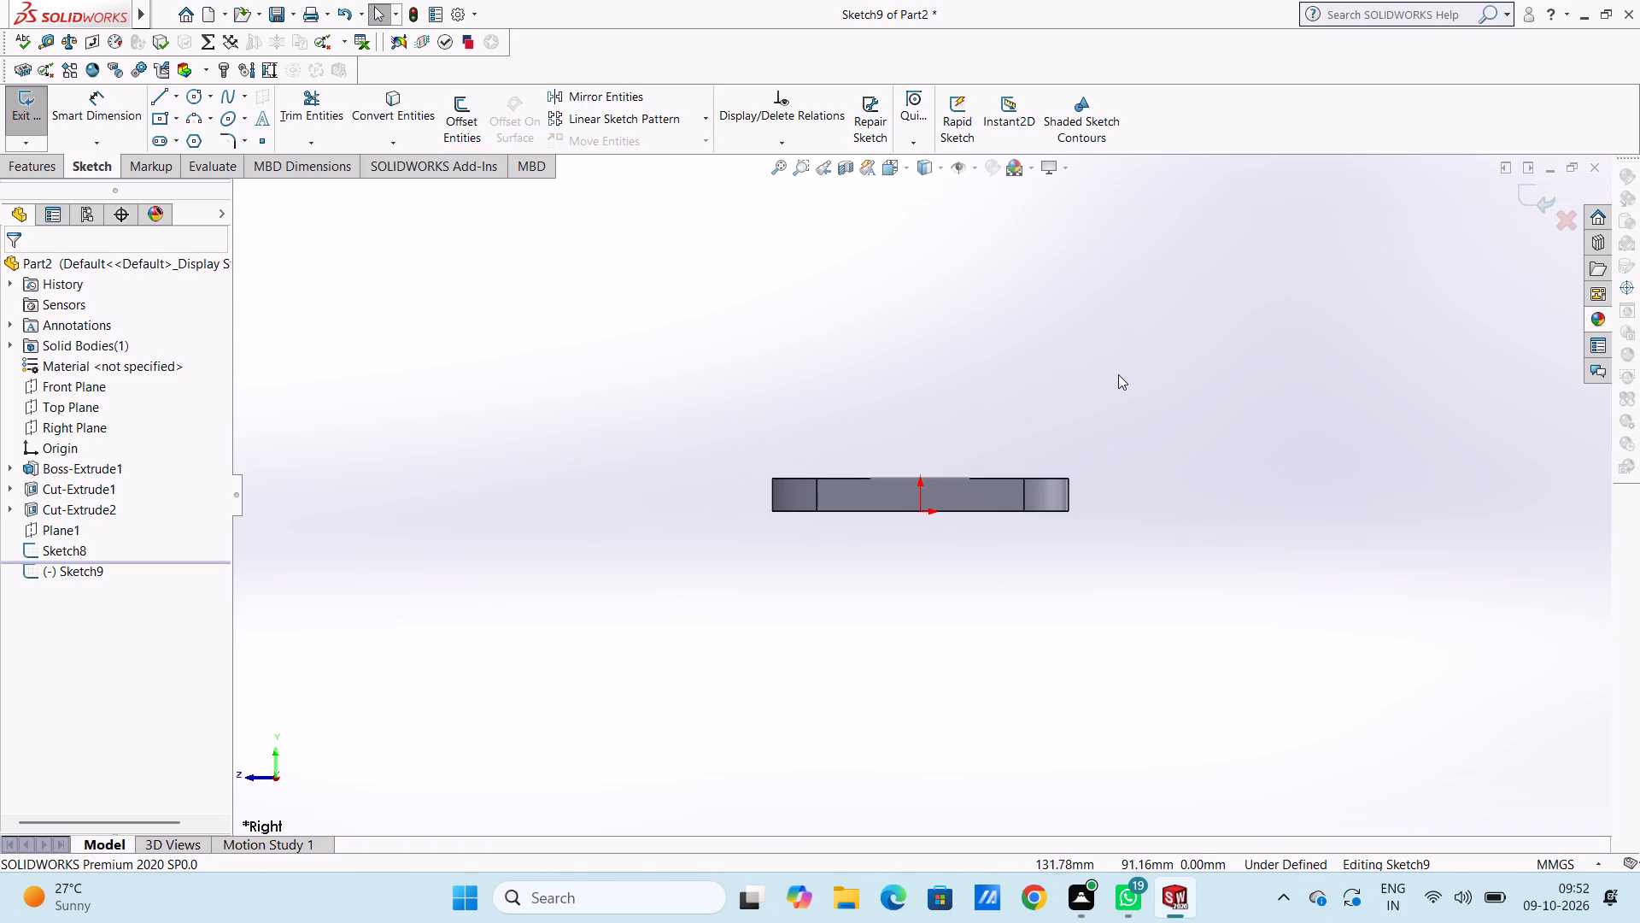
pyautogui.scroll(-1, 1127, 373)
pyautogui.click(152, 97)
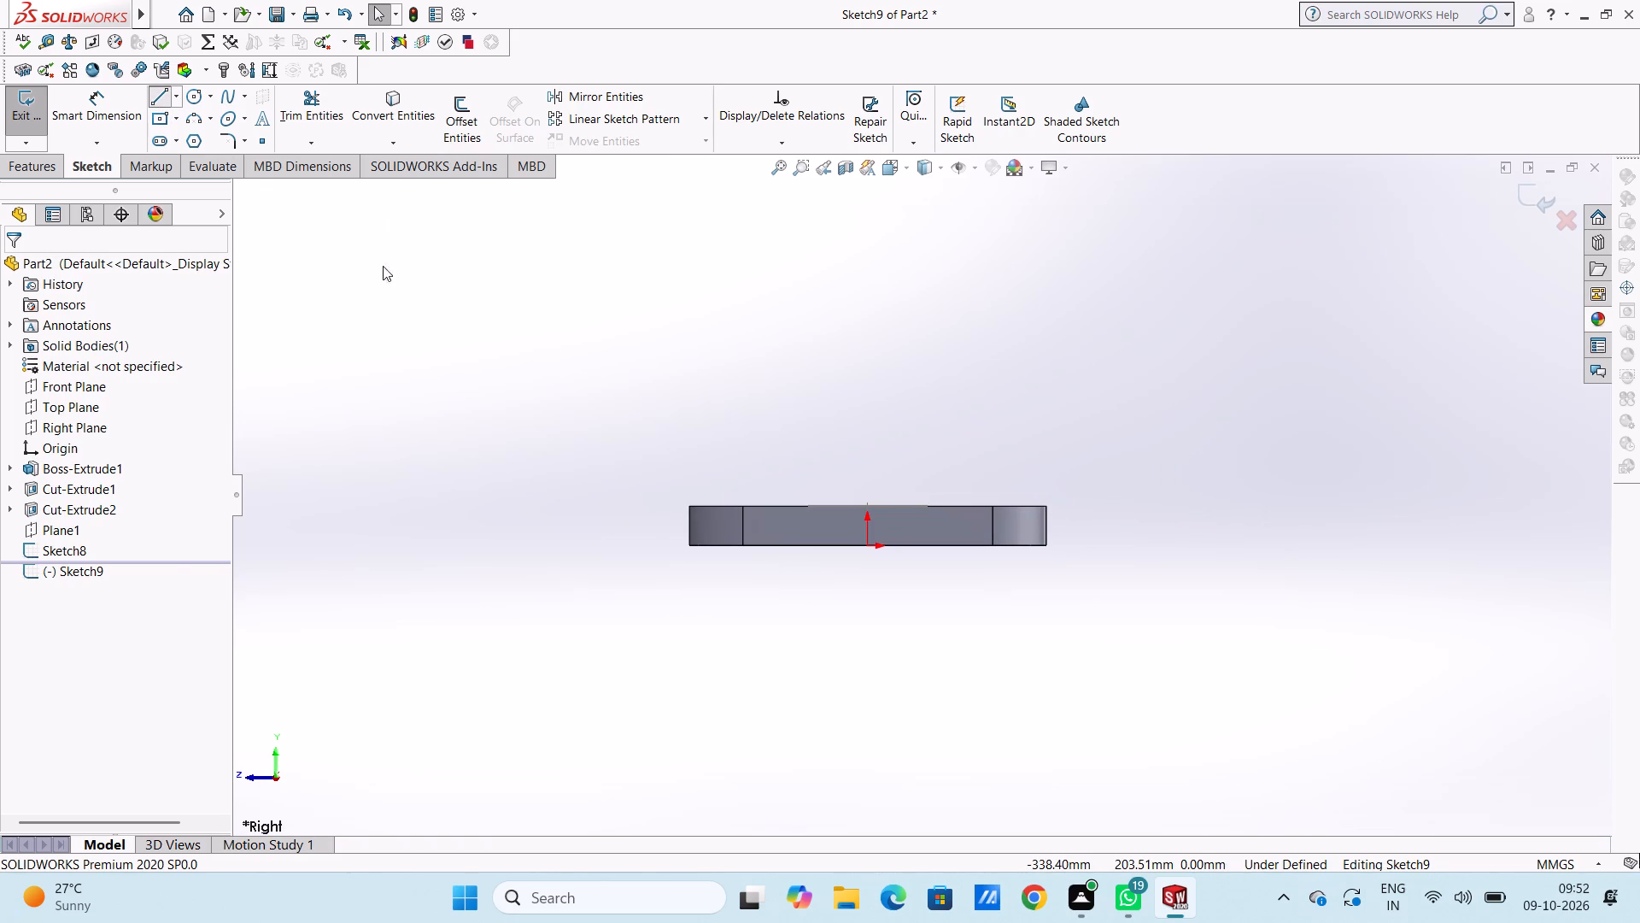
pyautogui.click(868, 504)
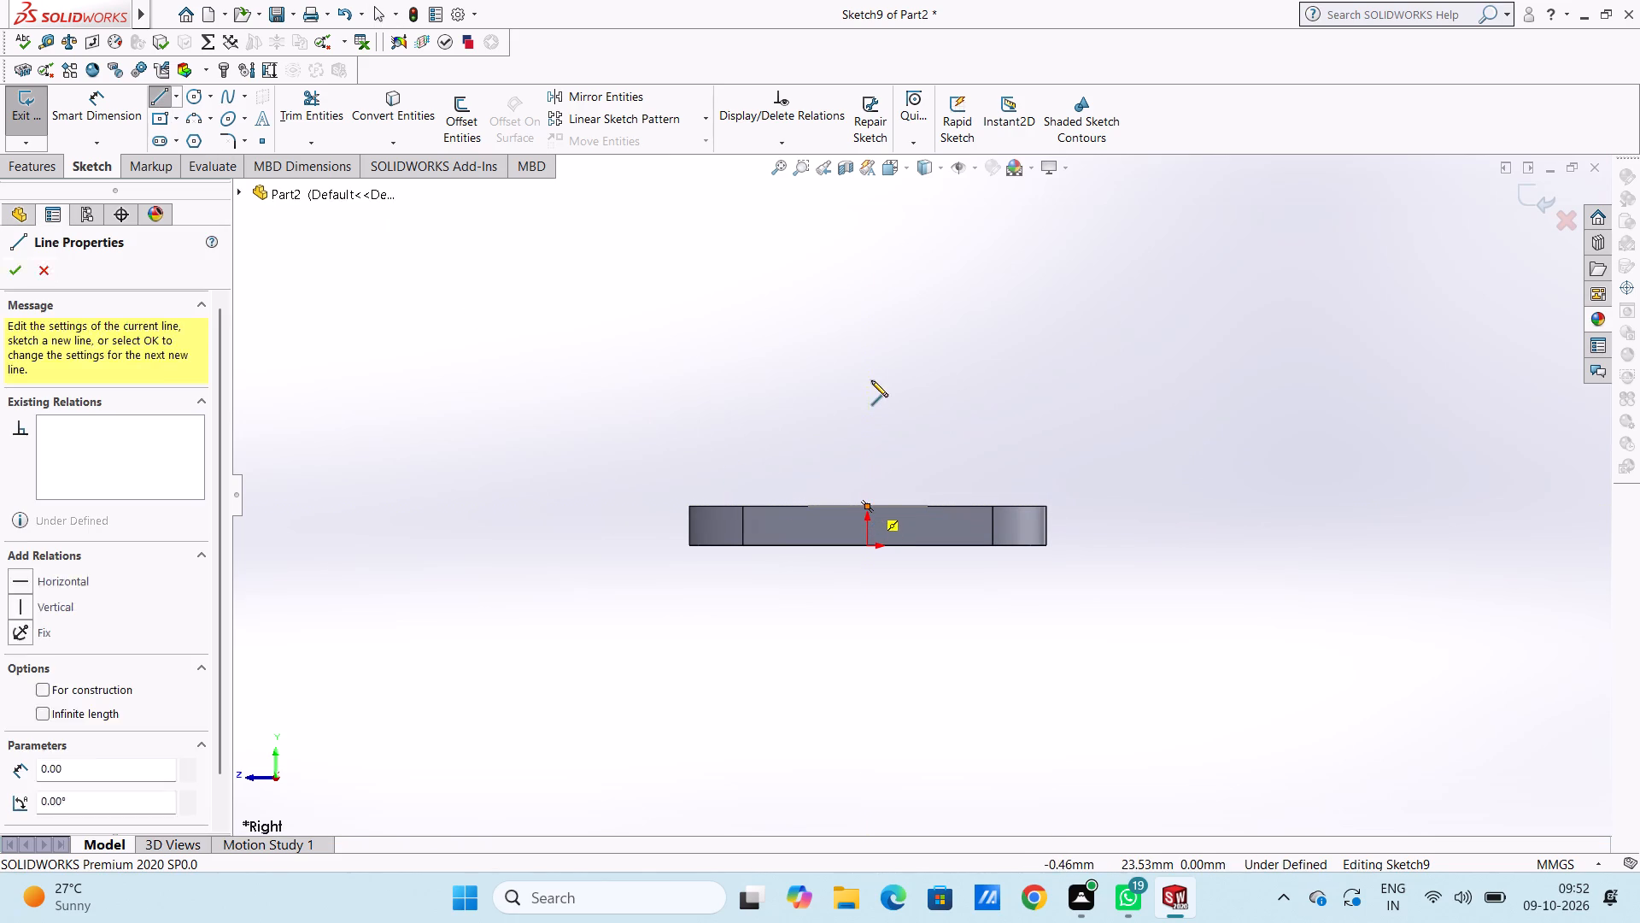
pyautogui.write('200')
pyautogui.press('Return')
# Continue the path with a 180 mm horizontal line from the upper end of the vertical line, away from the Z axis direction.
pyautogui.scroll(6, 869, 359)
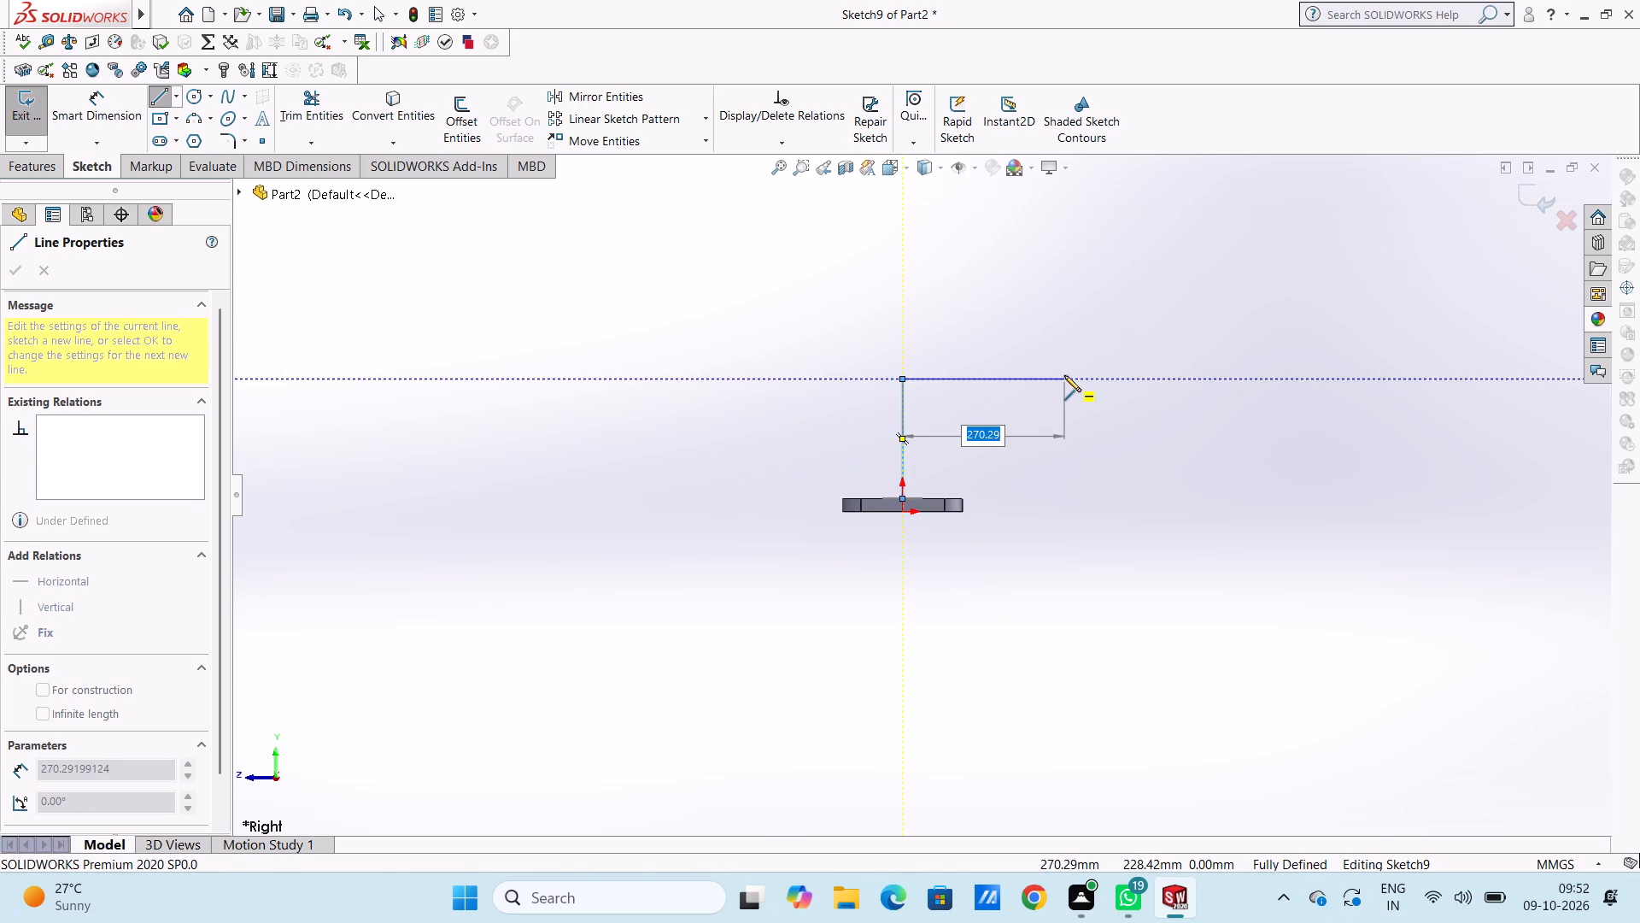
pyautogui.write('180')
pyautogui.press('Return')
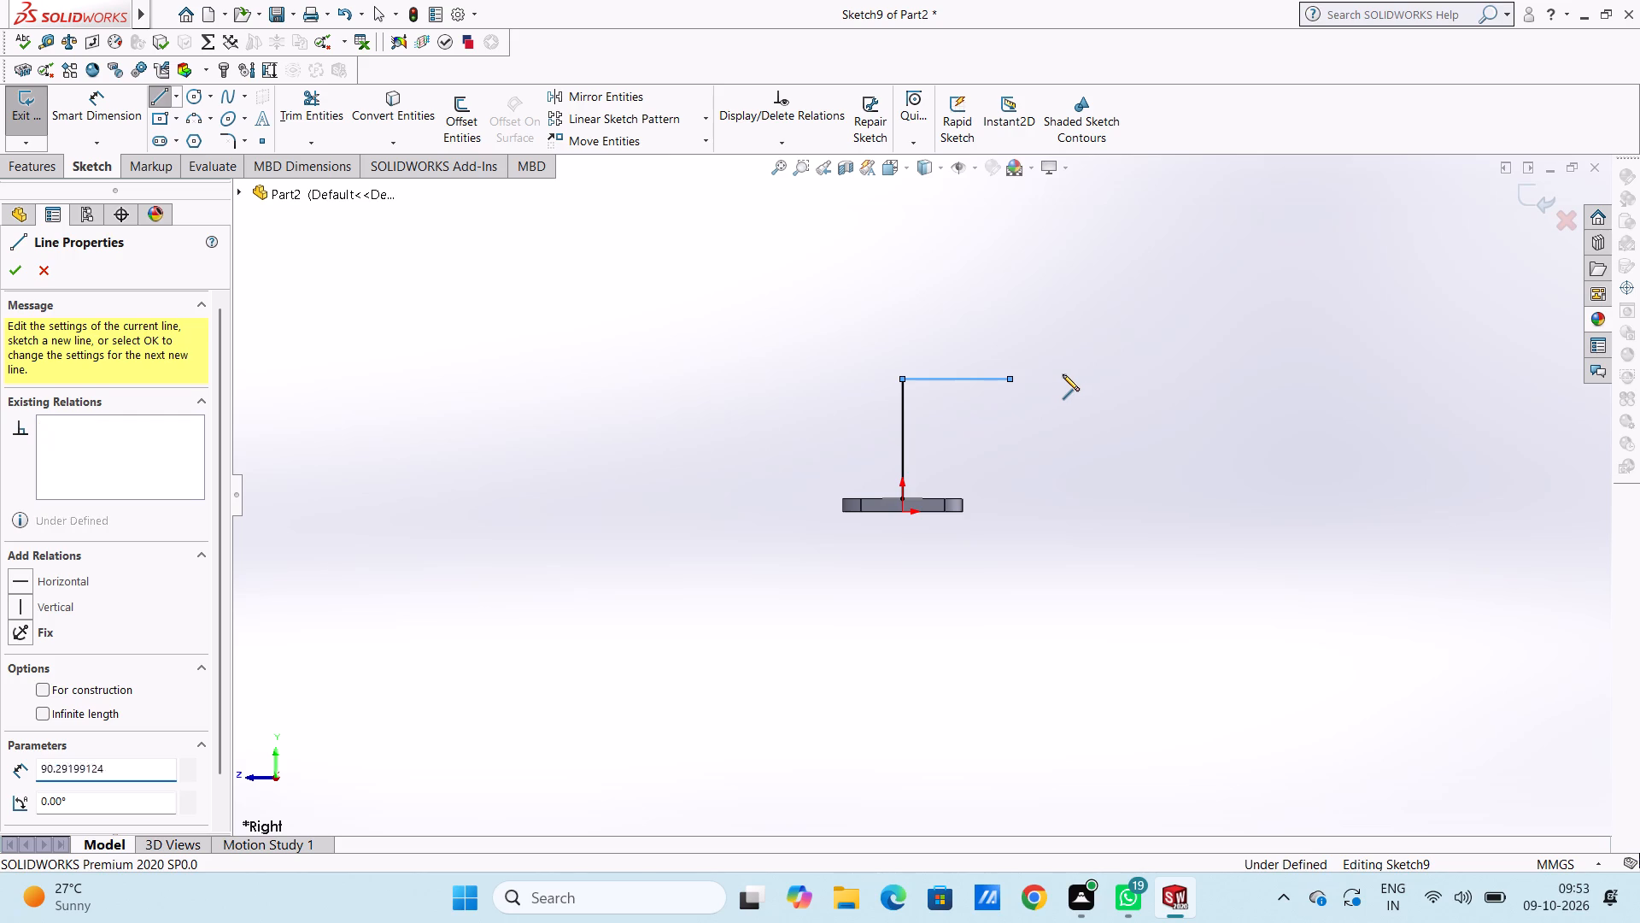
pyautogui.press('Escape')
pyautogui.press('Escape')
pyautogui.press('Escape')
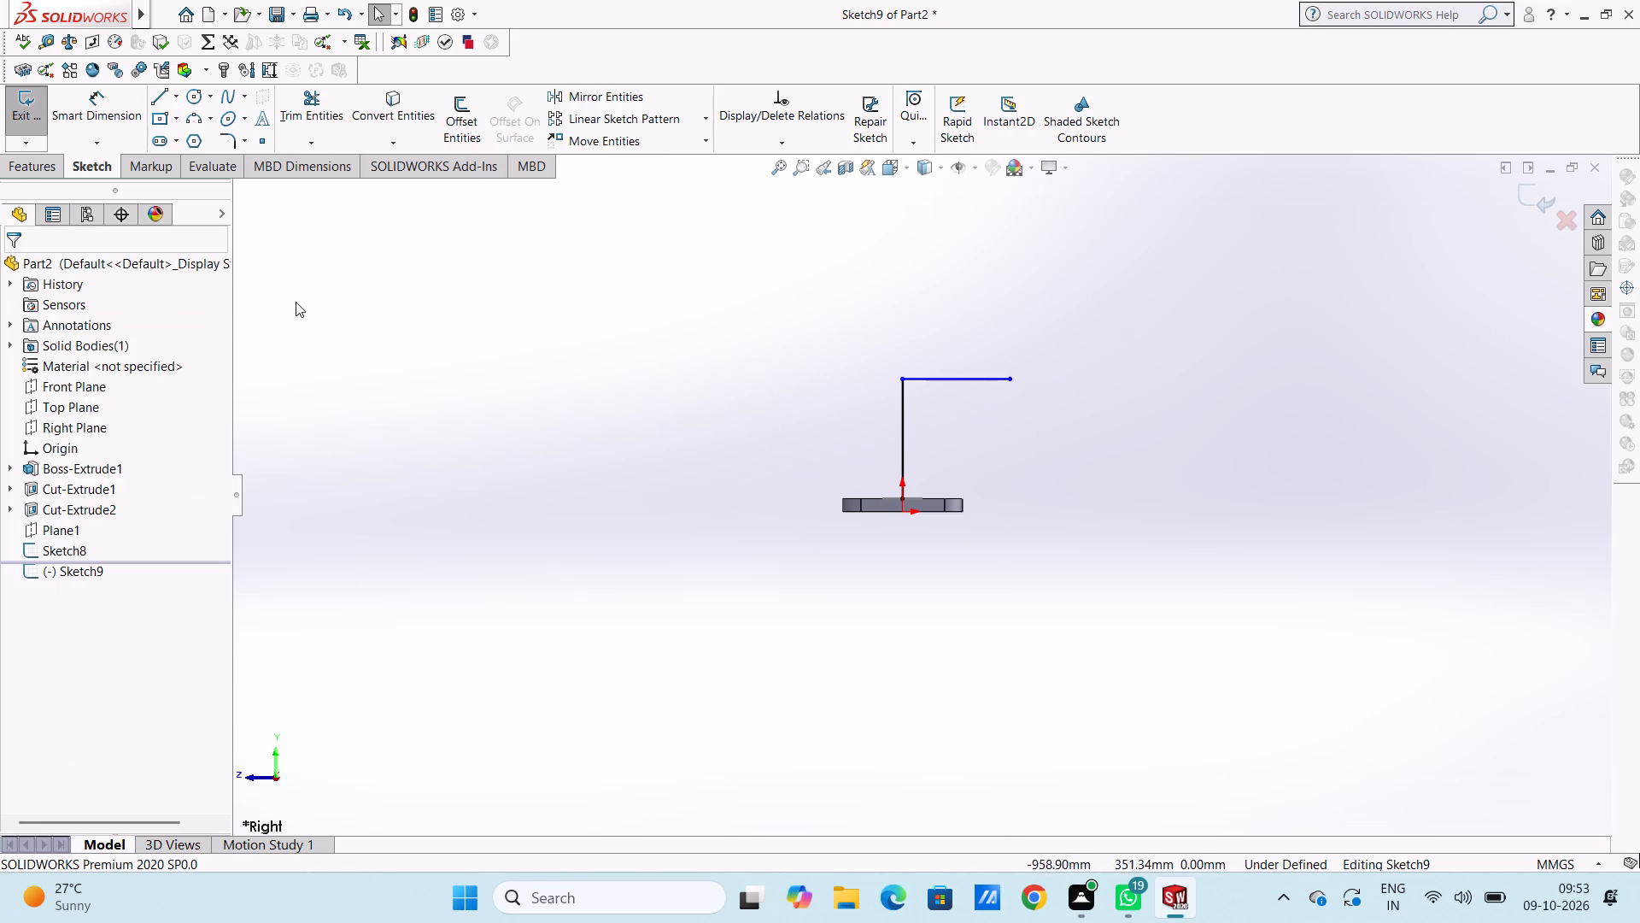
# Add length dimensions to the vertical and horizontal lines of the pipe path.
pyautogui.click(96, 103)
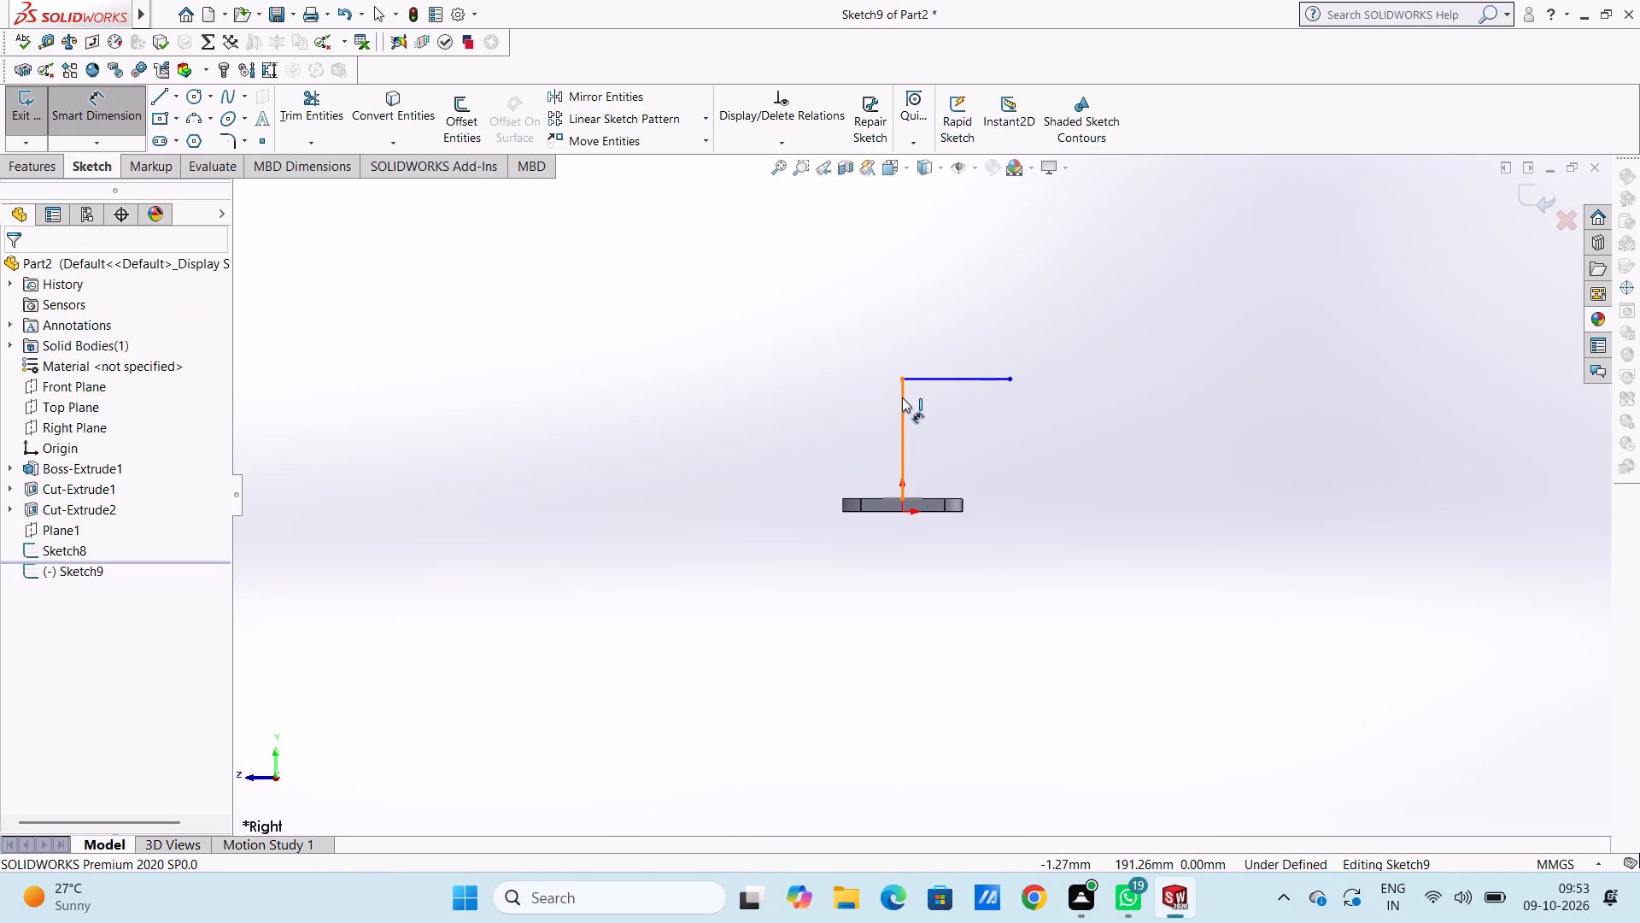
pyautogui.click(903, 403)
pyautogui.click(567, 445)
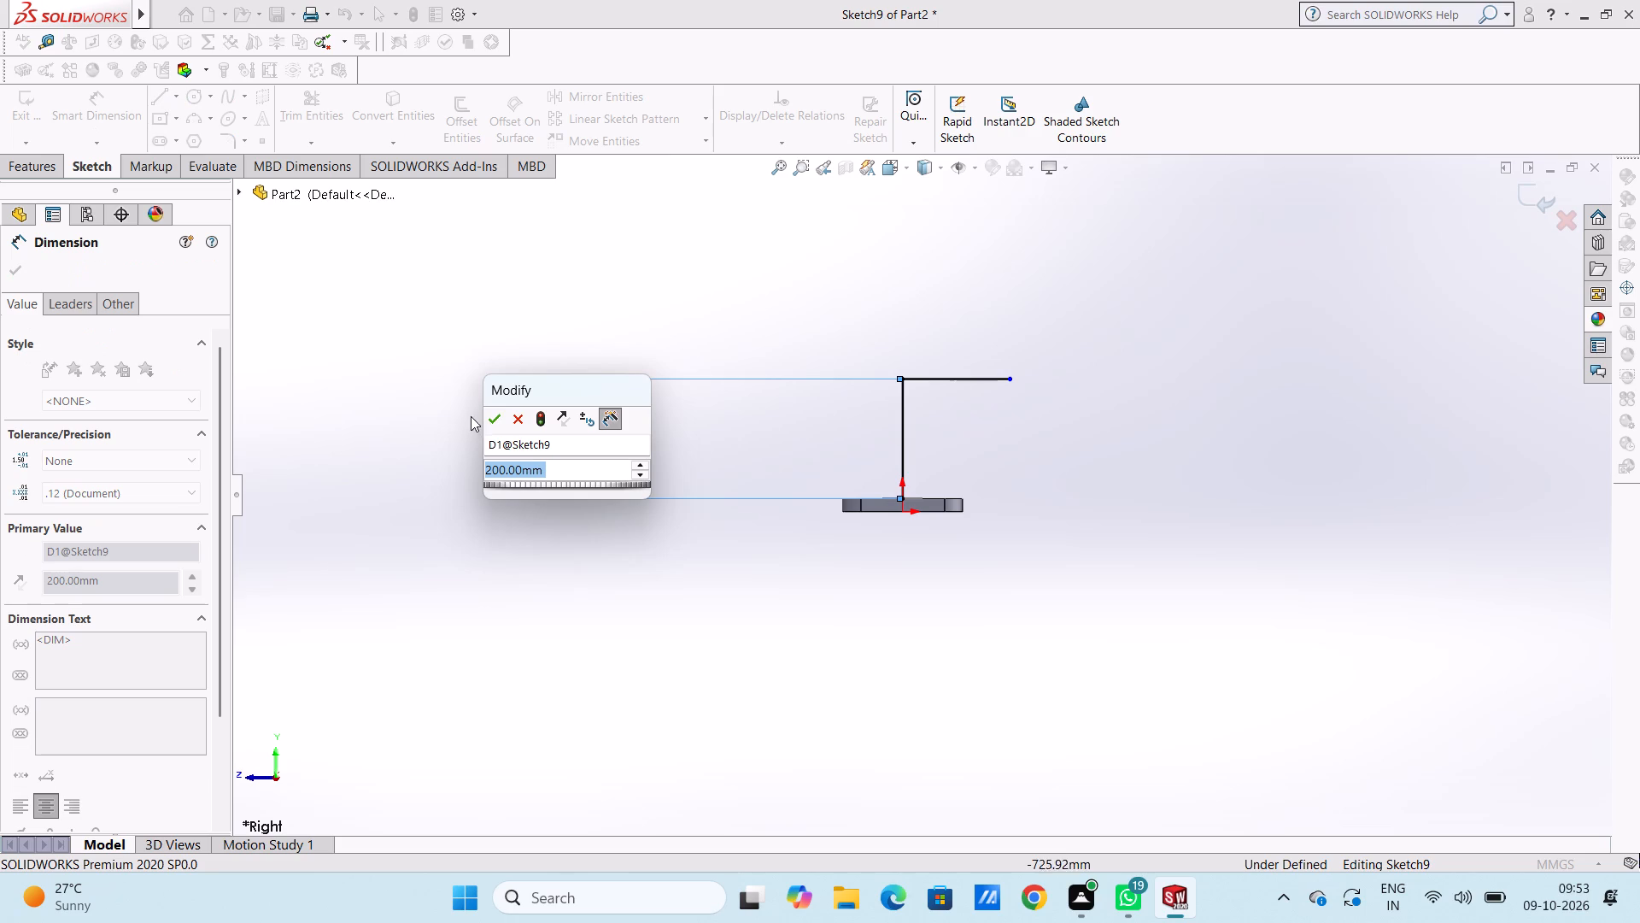
pyautogui.click(489, 419)
pyautogui.click(454, 405)
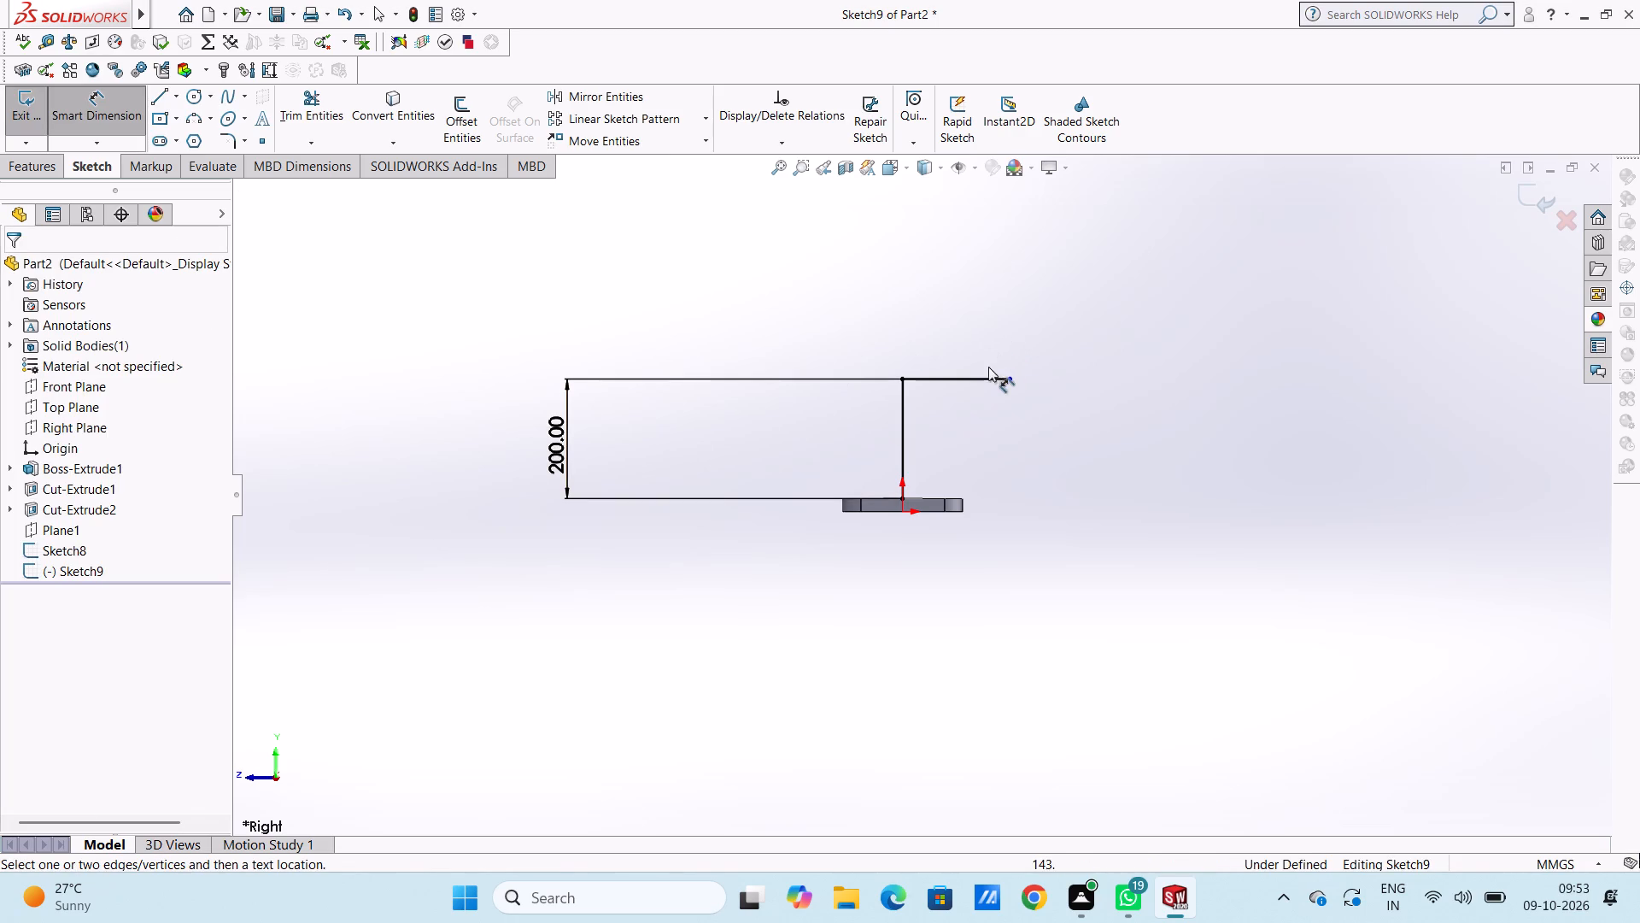
pyautogui.click(986, 380)
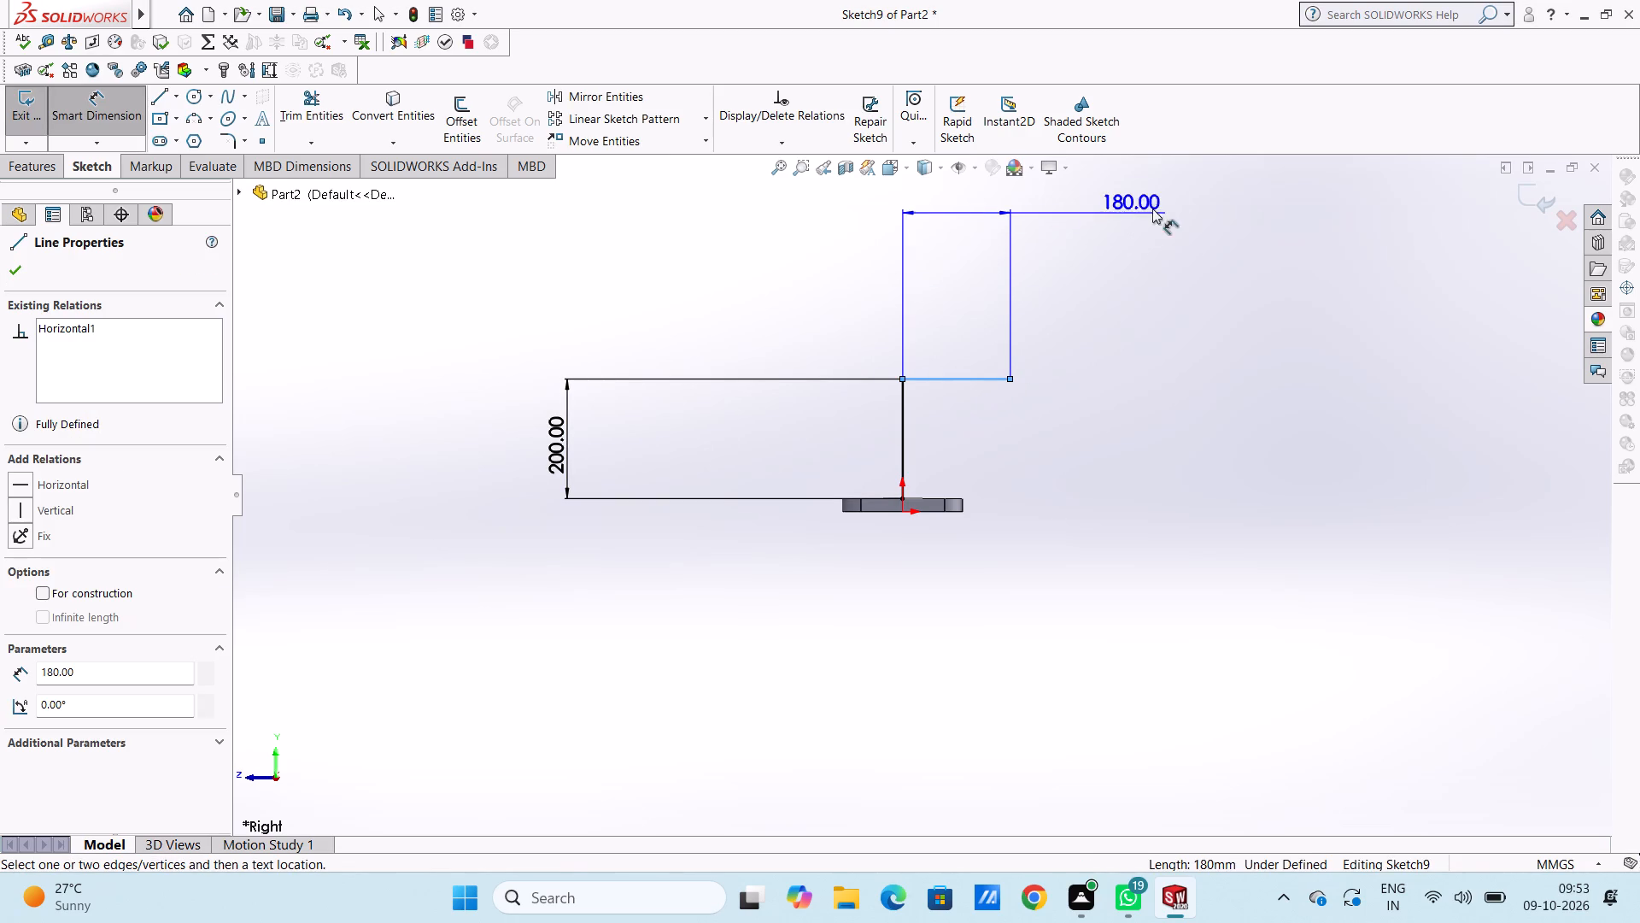
pyautogui.click(1210, 218)
pyautogui.click(1144, 196)
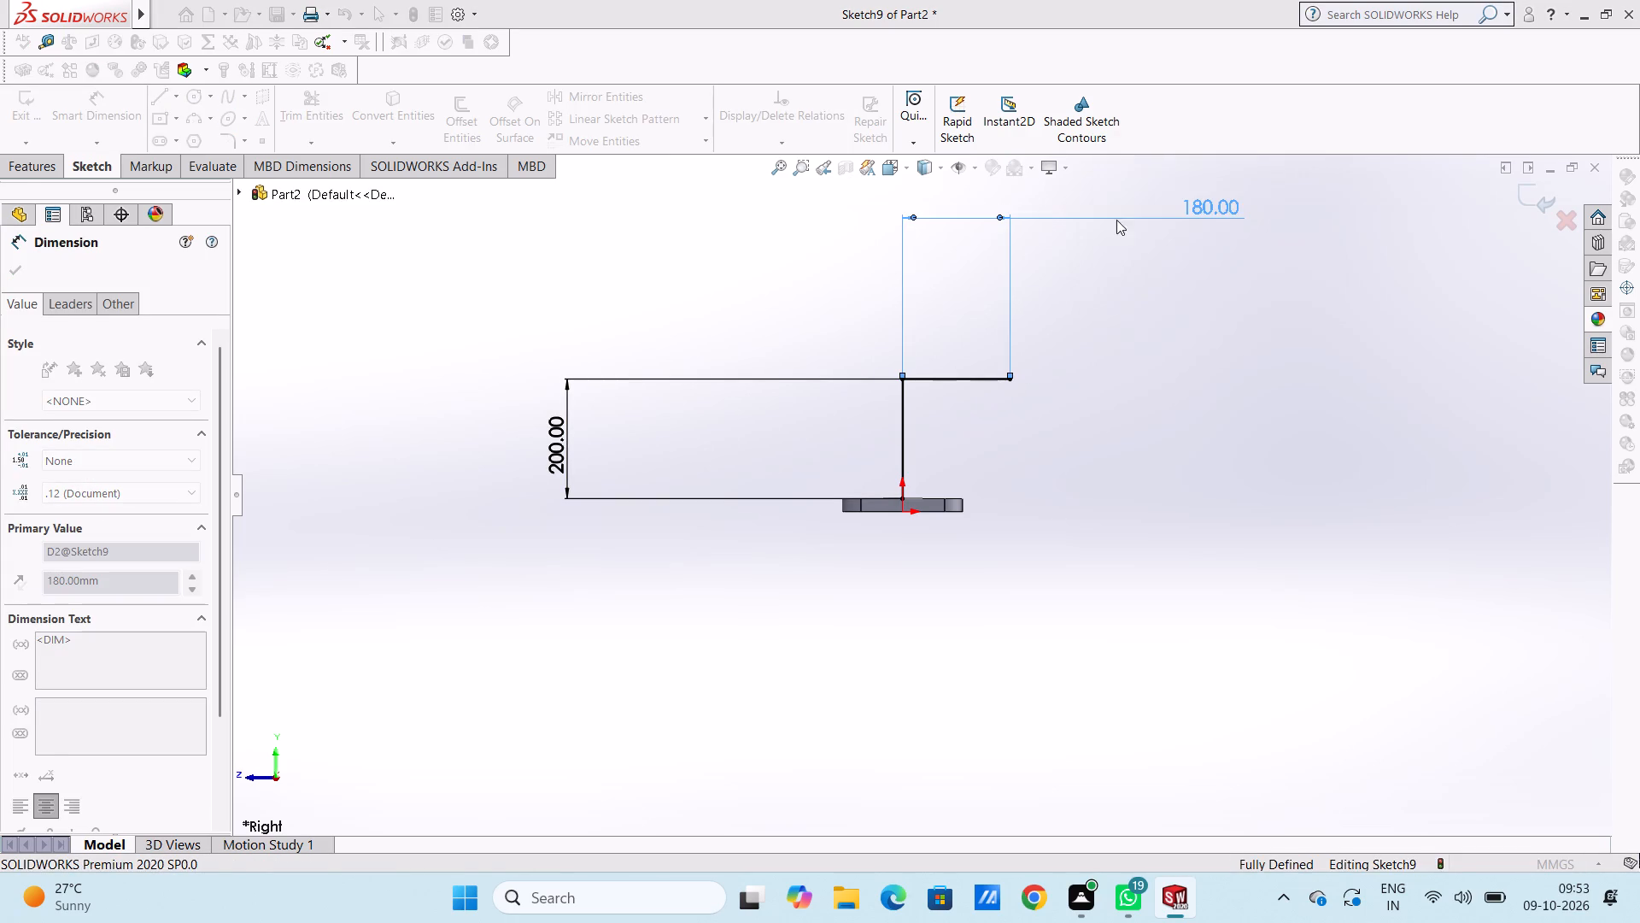
pyautogui.click(664, 302)
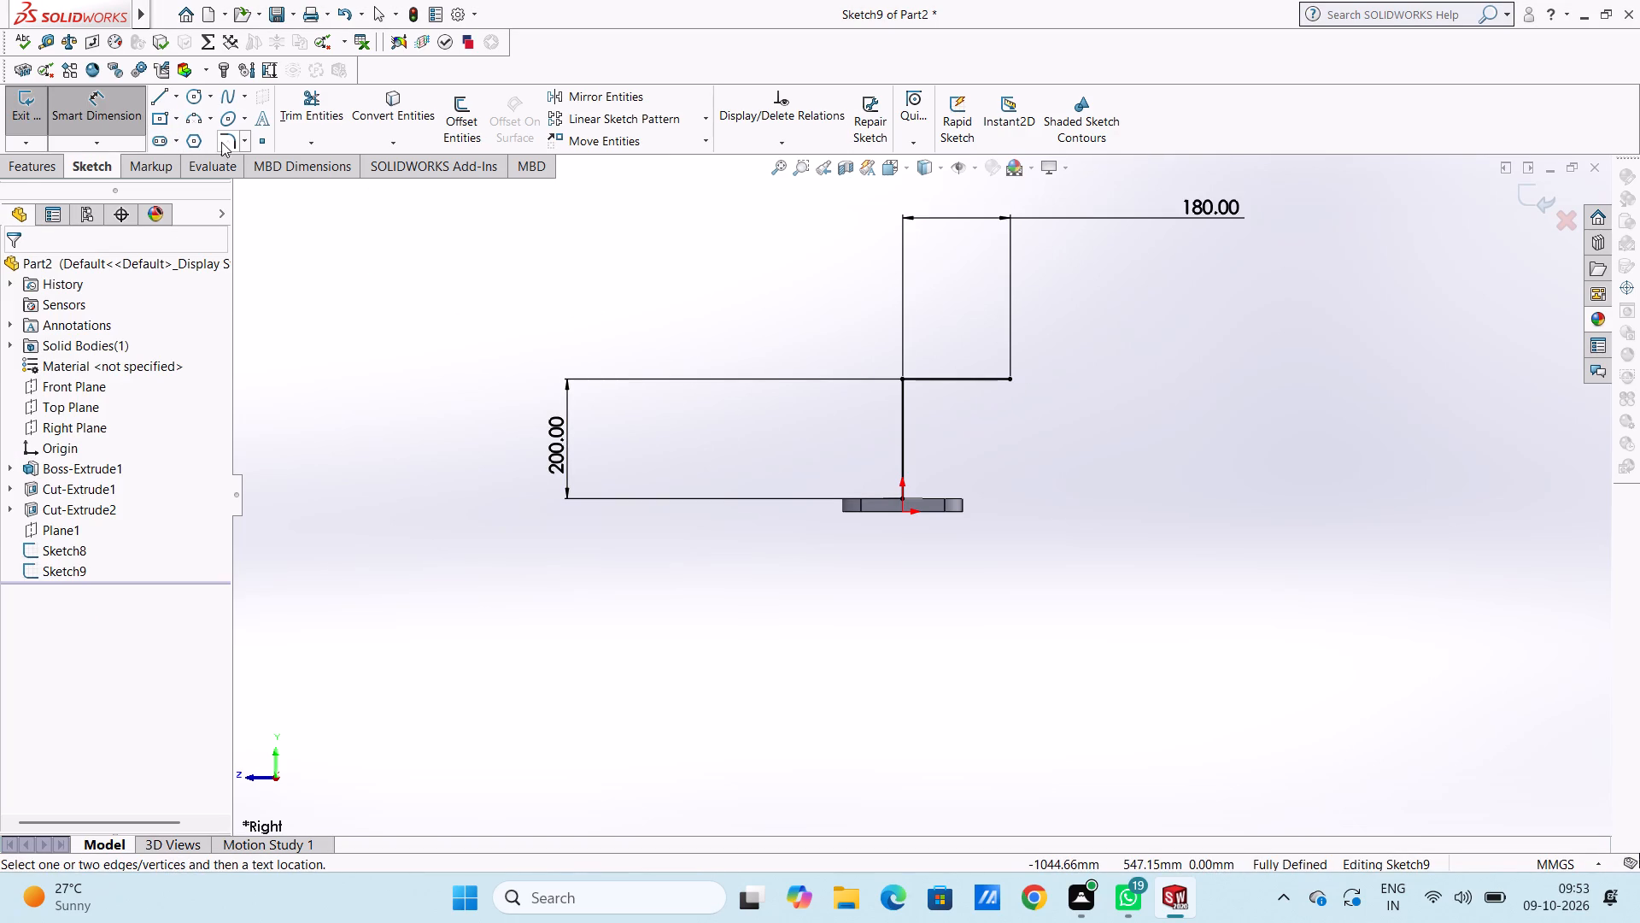
# Round the corner between the two path lines with a 50 mm sketch fillet.
pyautogui.click(223, 139)
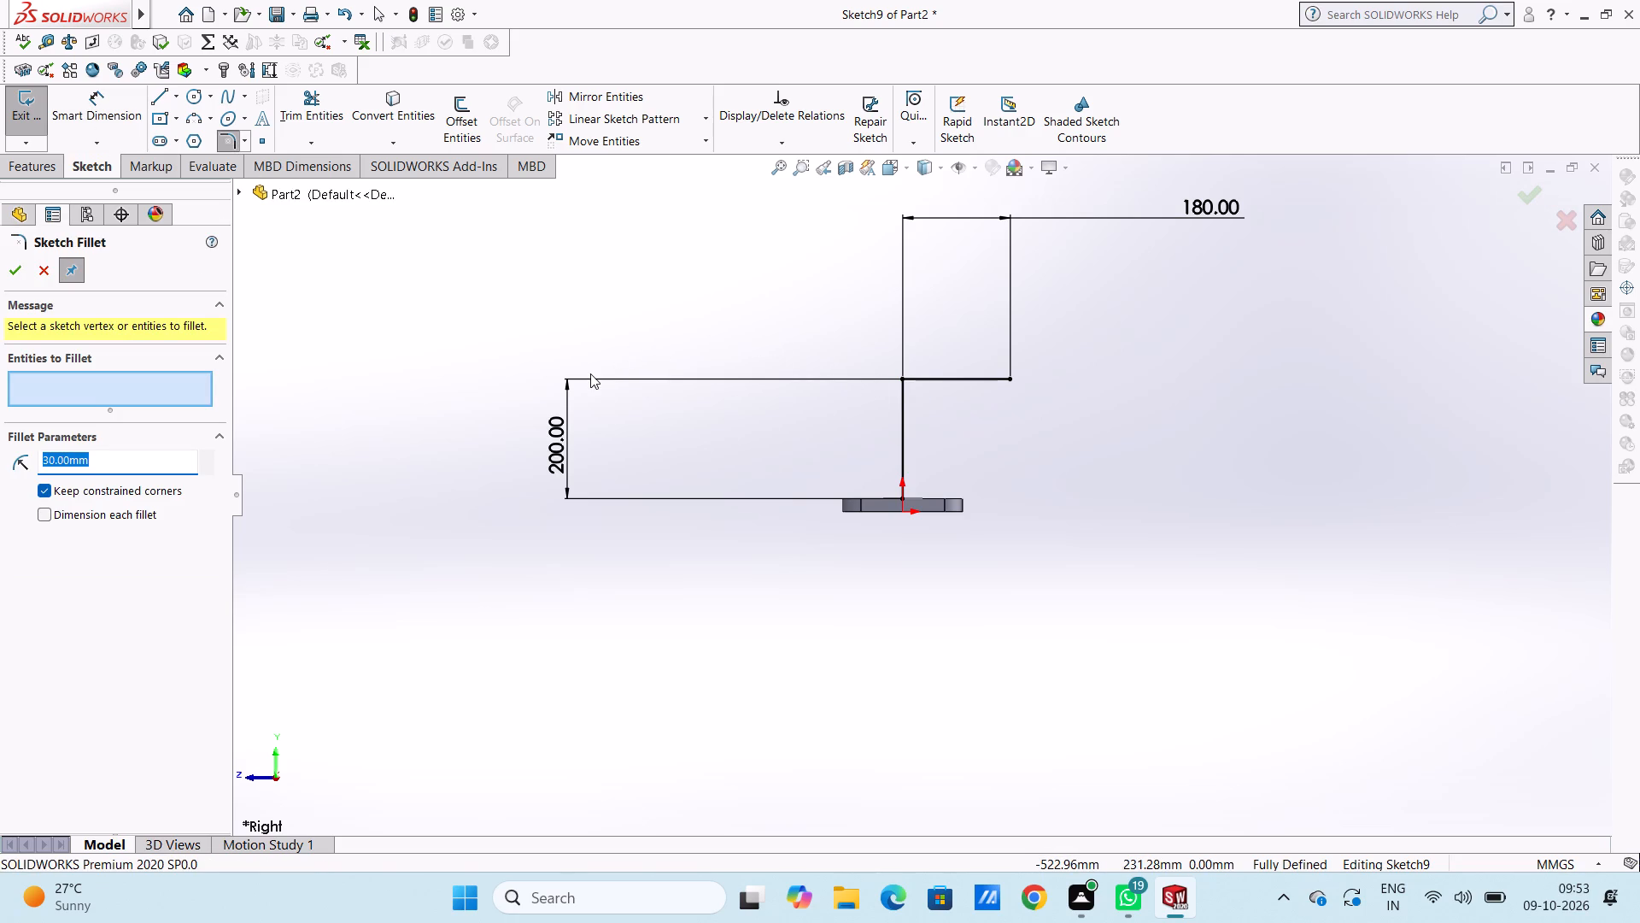
pyautogui.write('50')
pyautogui.press('Return')
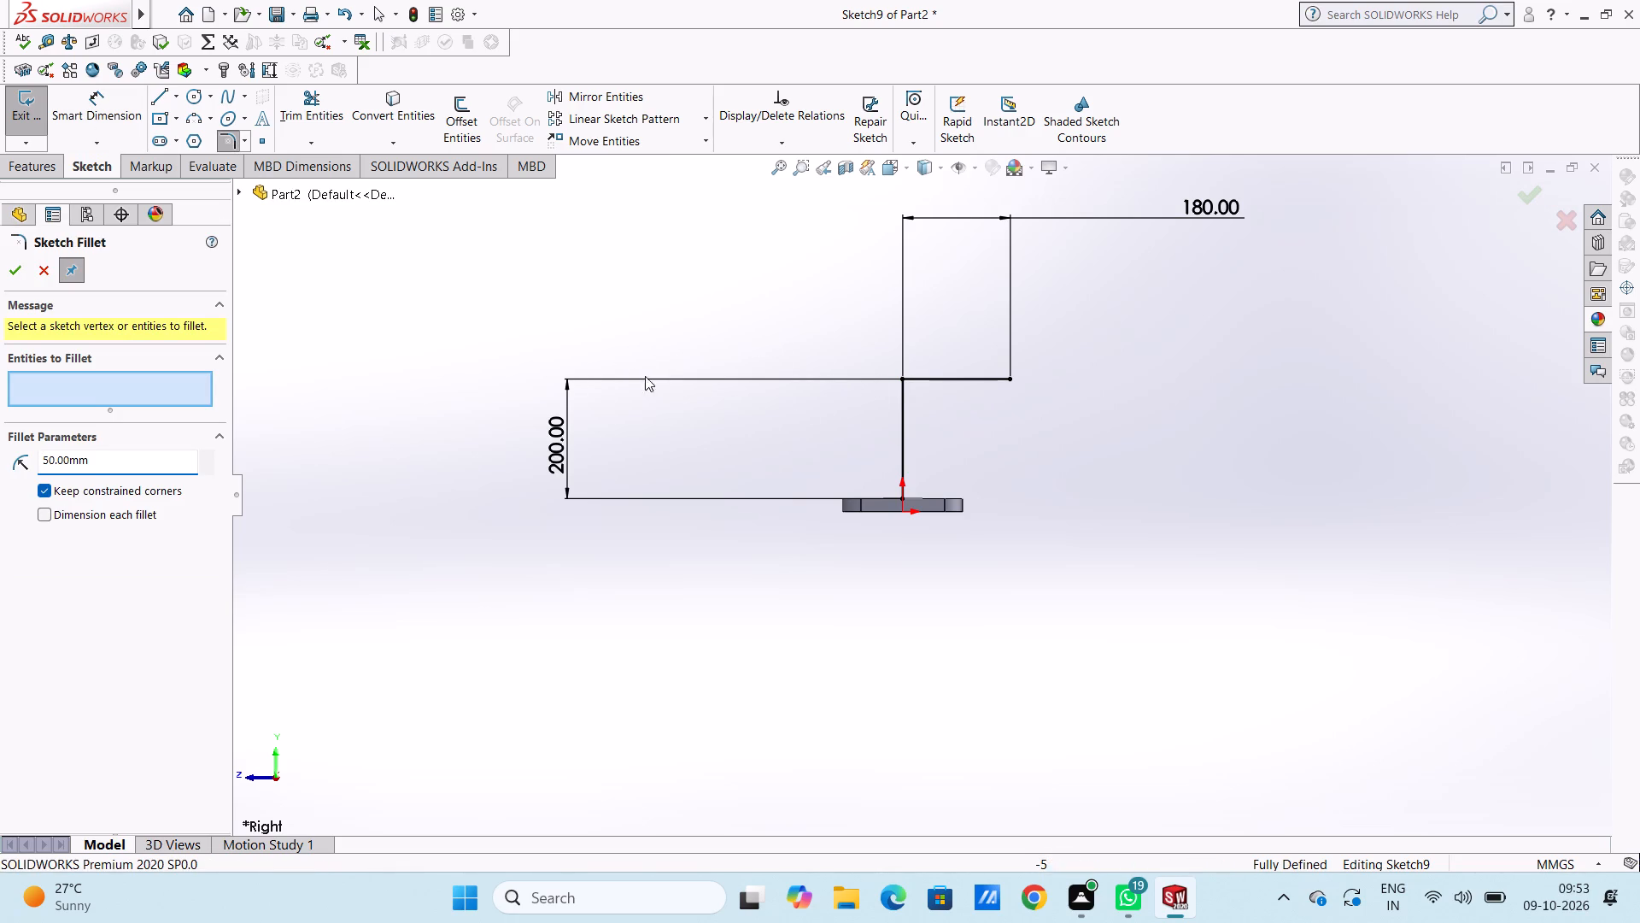
pyautogui.click(902, 381)
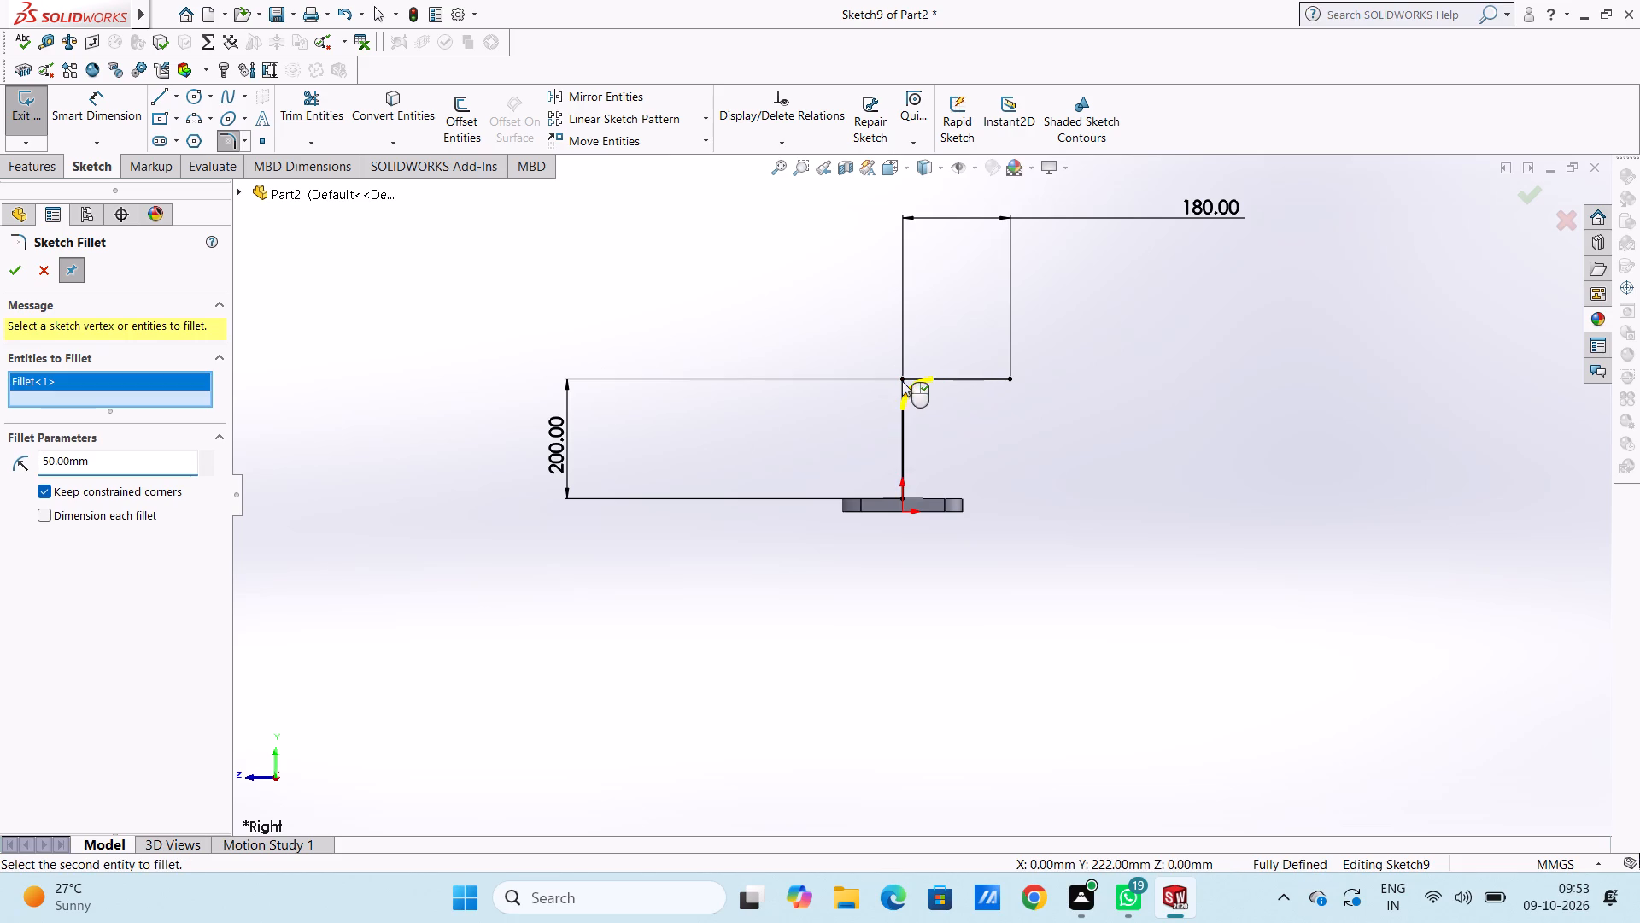
pyautogui.click(23, 270)
pyautogui.click(12, 263)
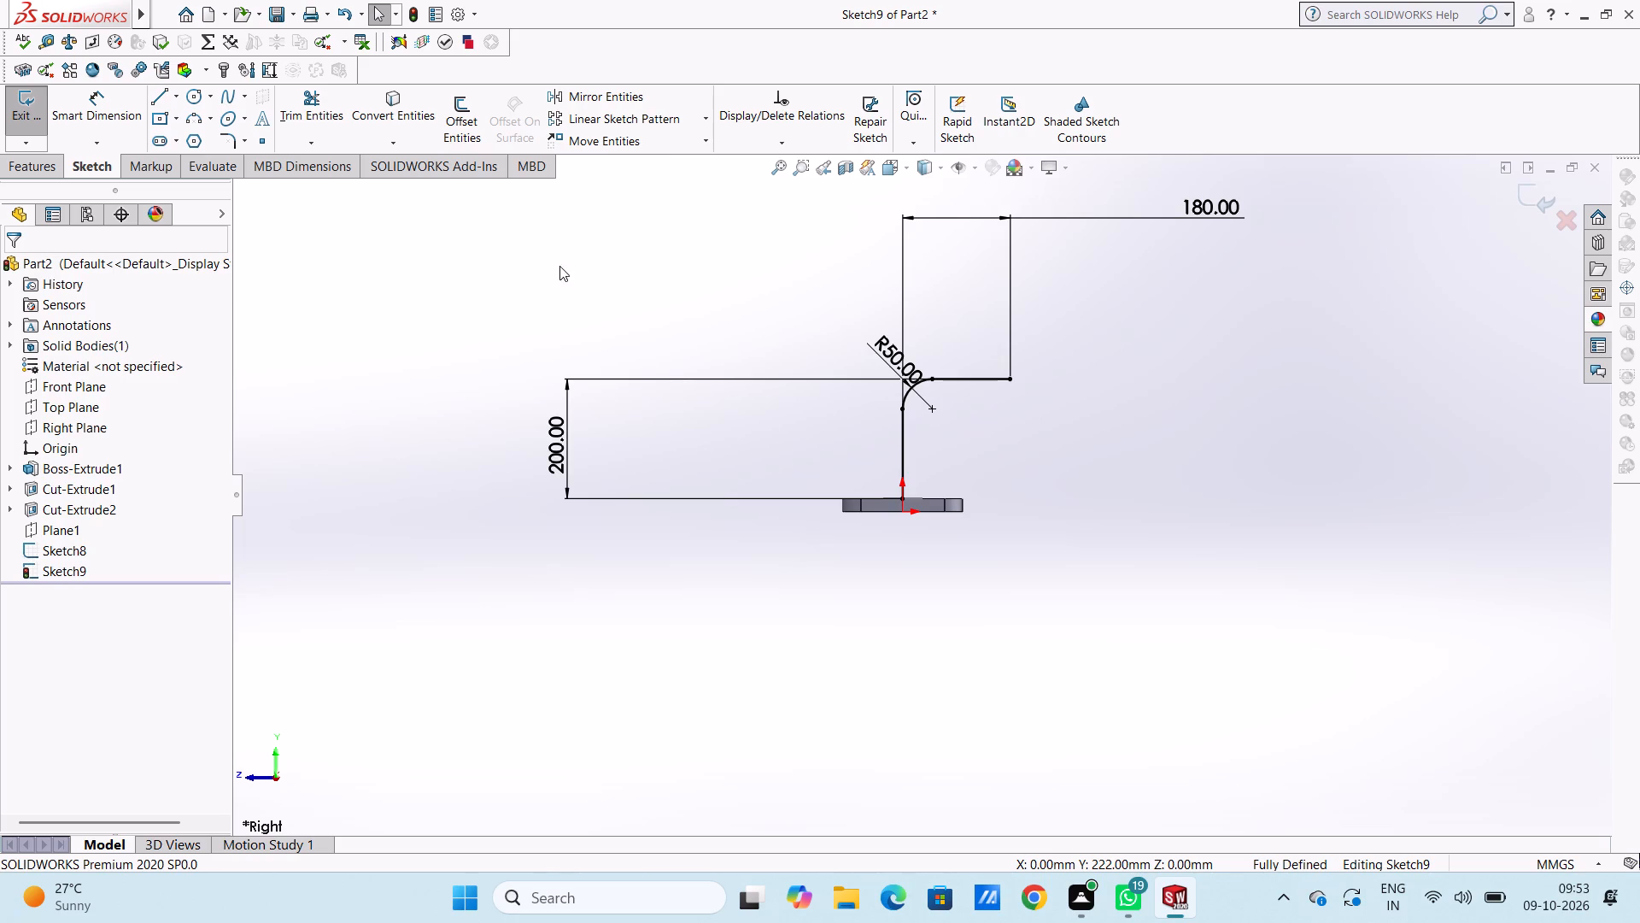
pyautogui.moveTo(752, 332); pyautogui.dragTo(872, 553, button='middle')
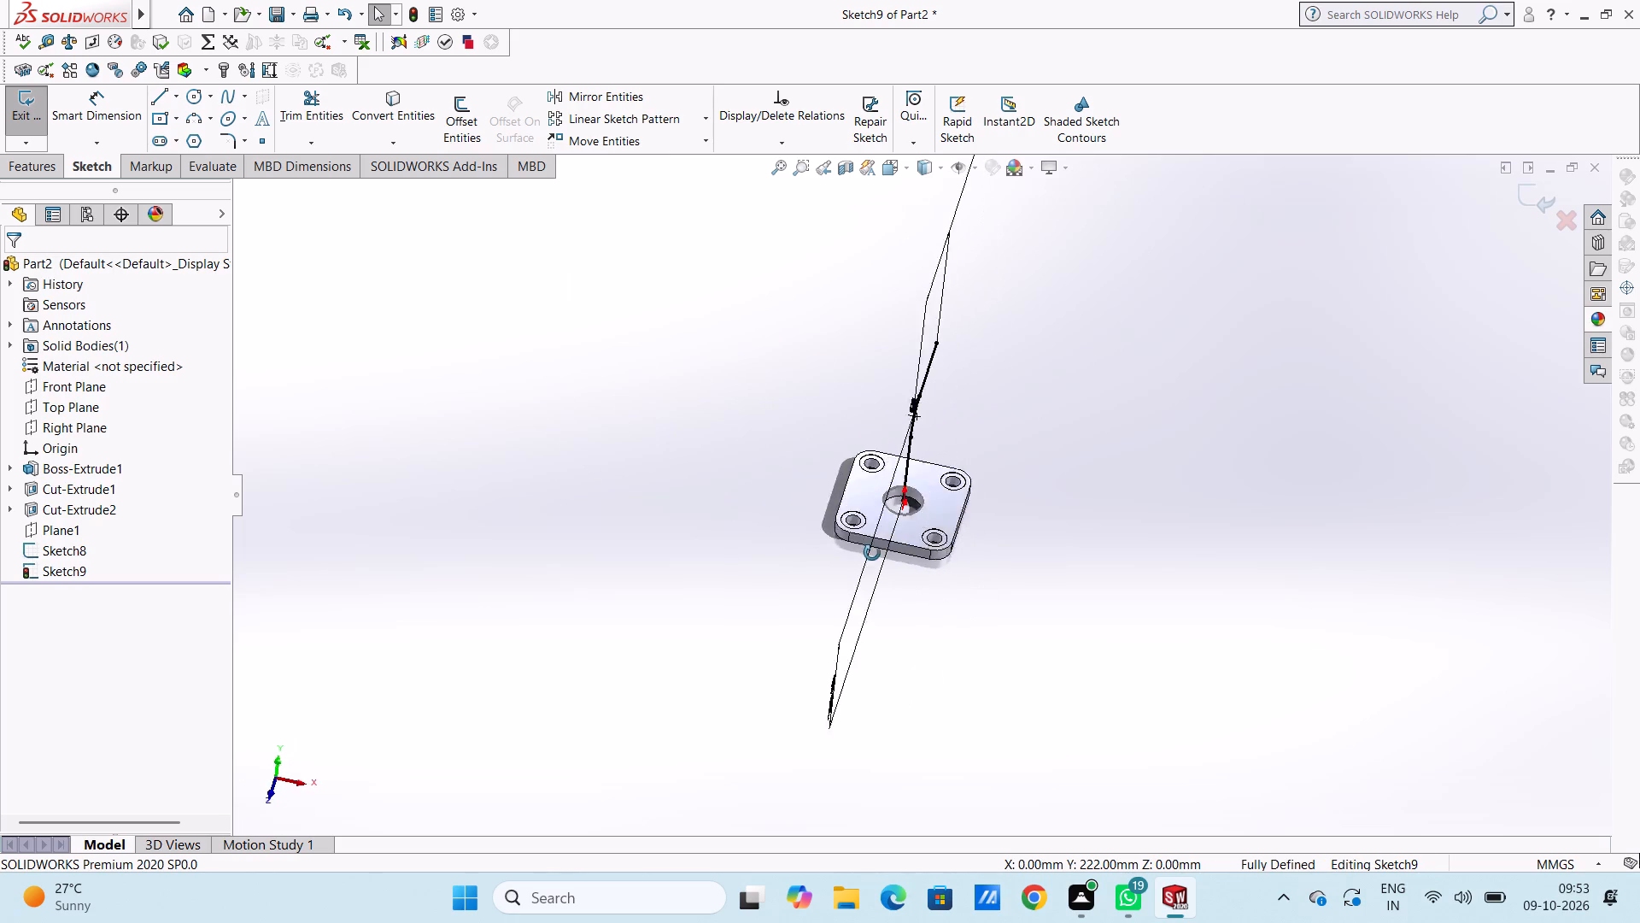
pyautogui.moveTo(872, 553); pyautogui.dragTo(841, 560, button='middle')
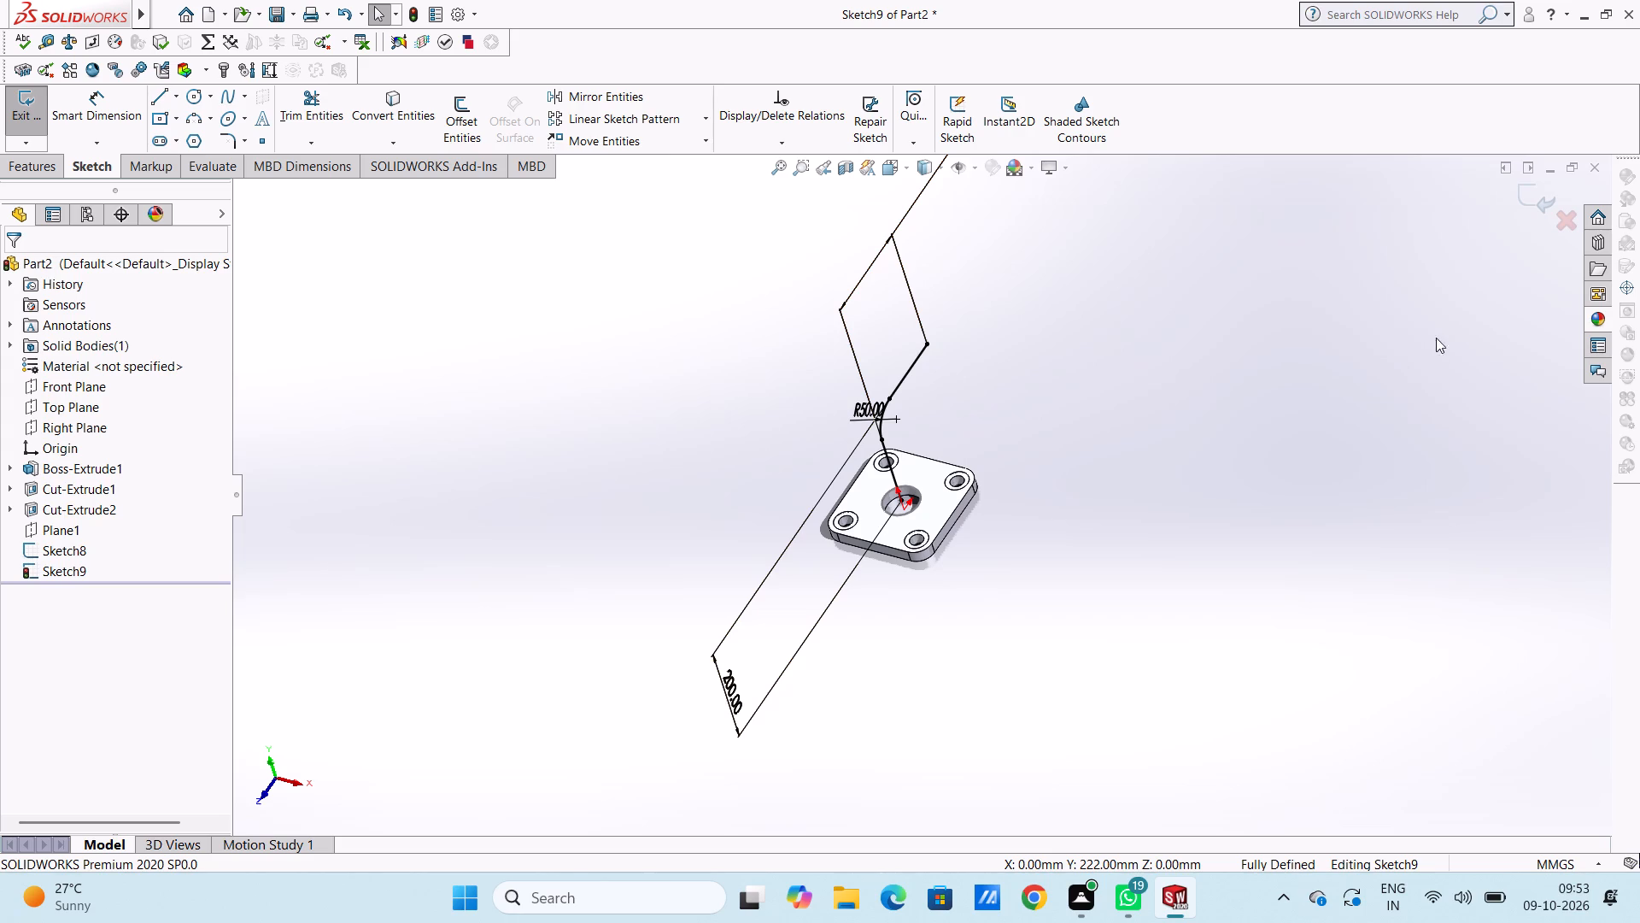
# Finish the sketch of the filleted pipe path.
pyautogui.click(1525, 201)
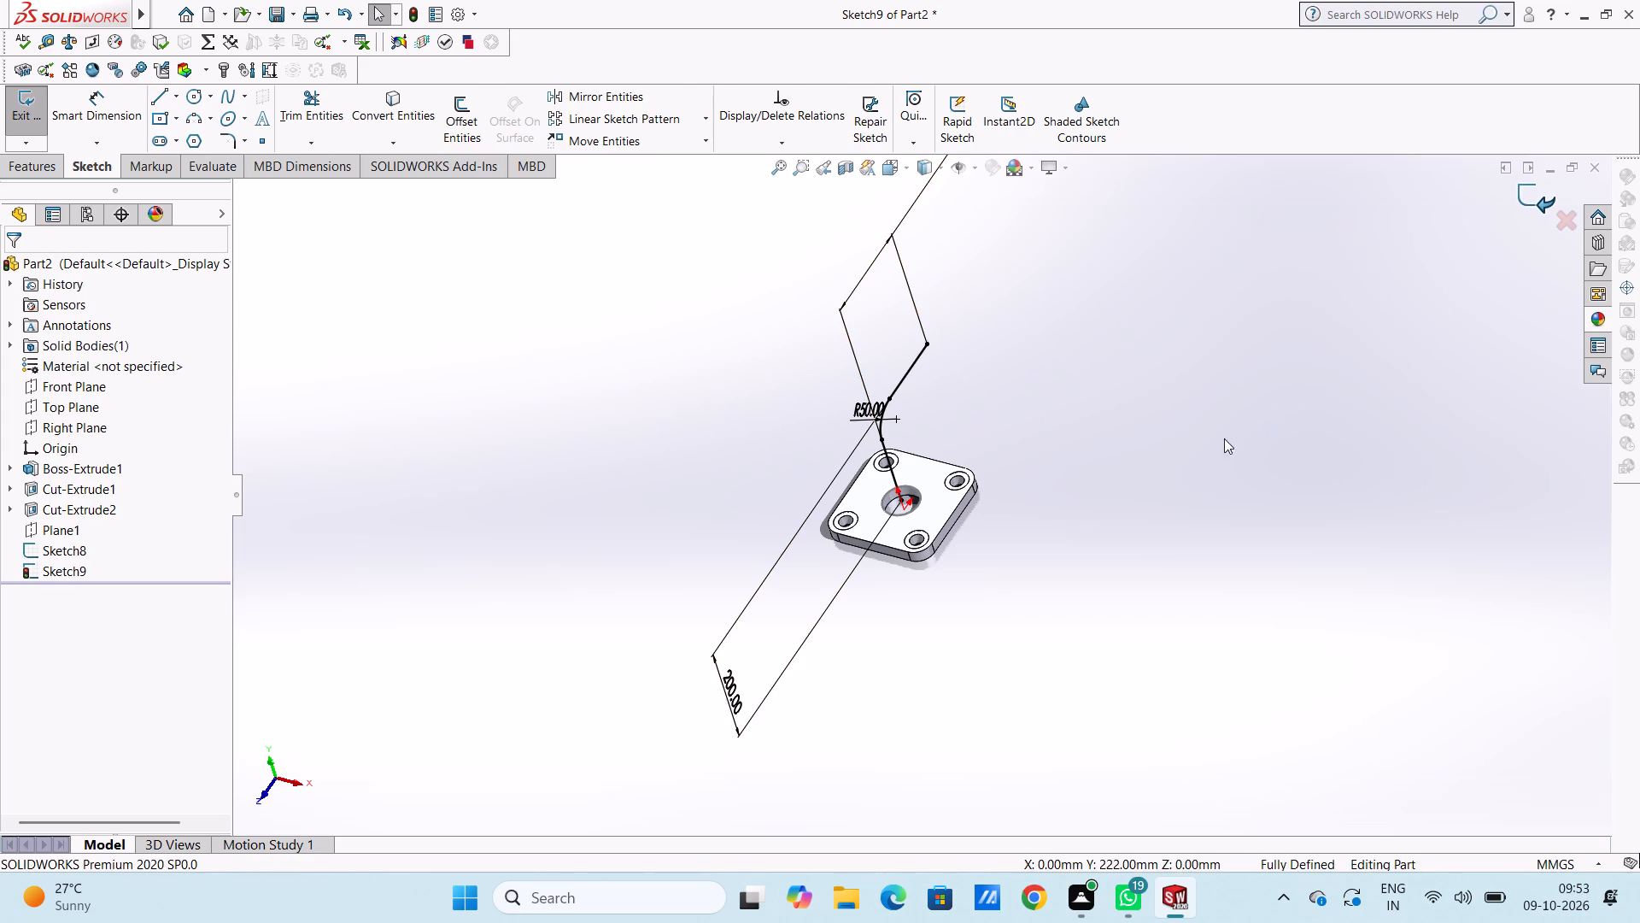
pyautogui.click(1194, 446)
# Set up a reference plane parallel to the Front Plane, offset 190 mm and flipped towards the path's free end.
pyautogui.moveTo(1233, 445); pyautogui.dragTo(1275, 484, button='middle')
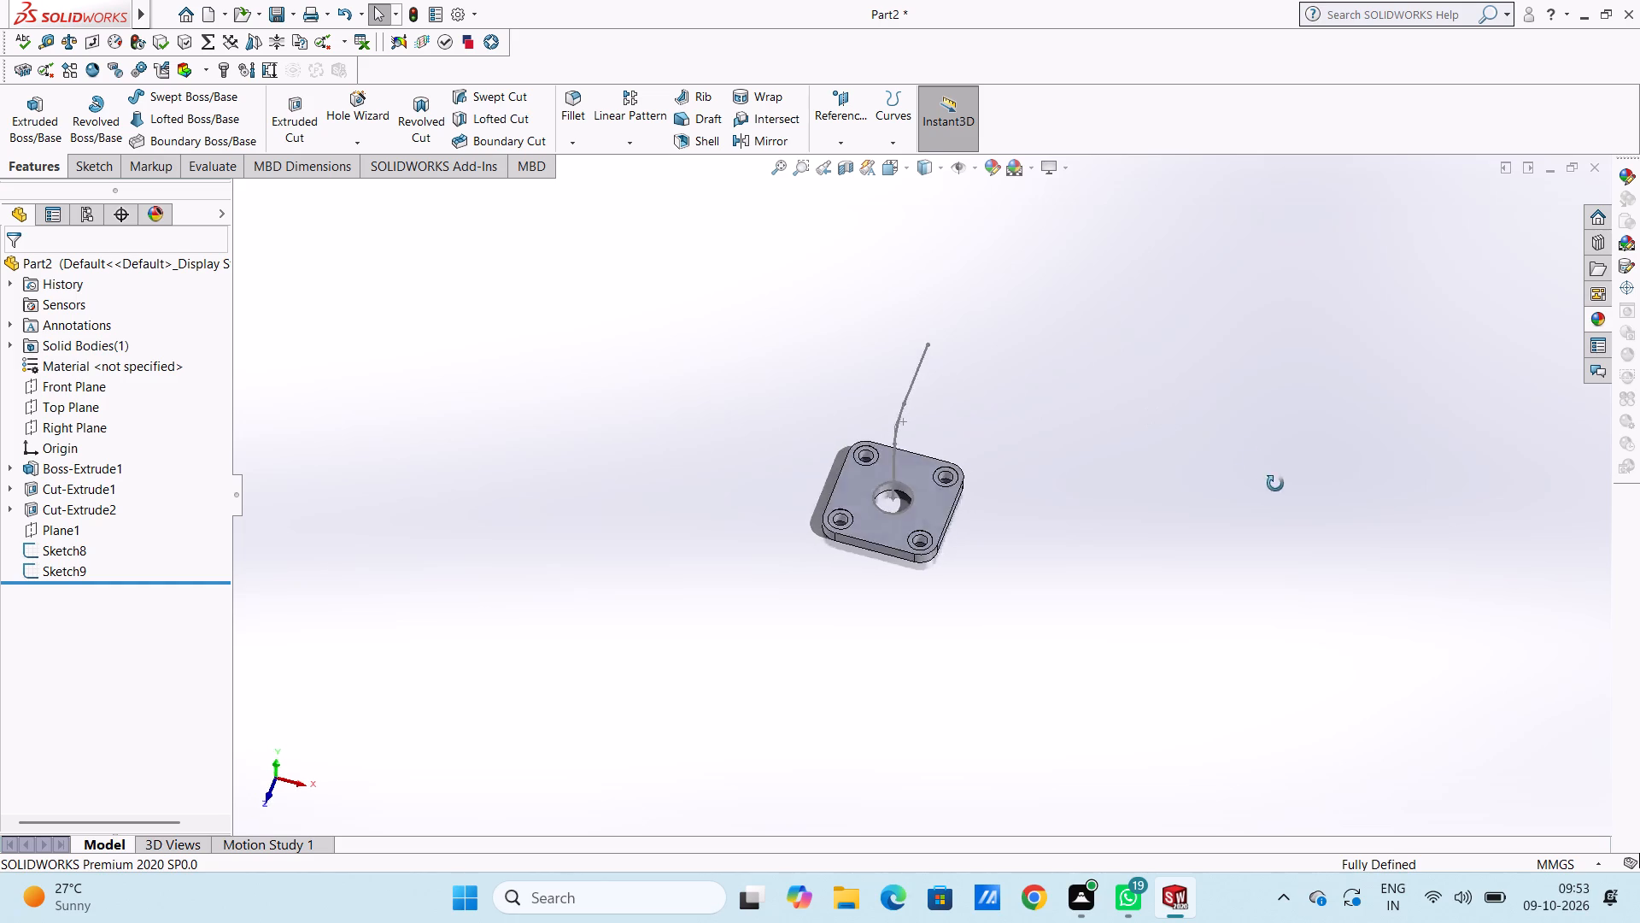
pyautogui.moveTo(1275, 484); pyautogui.dragTo(1312, 525, button='middle')
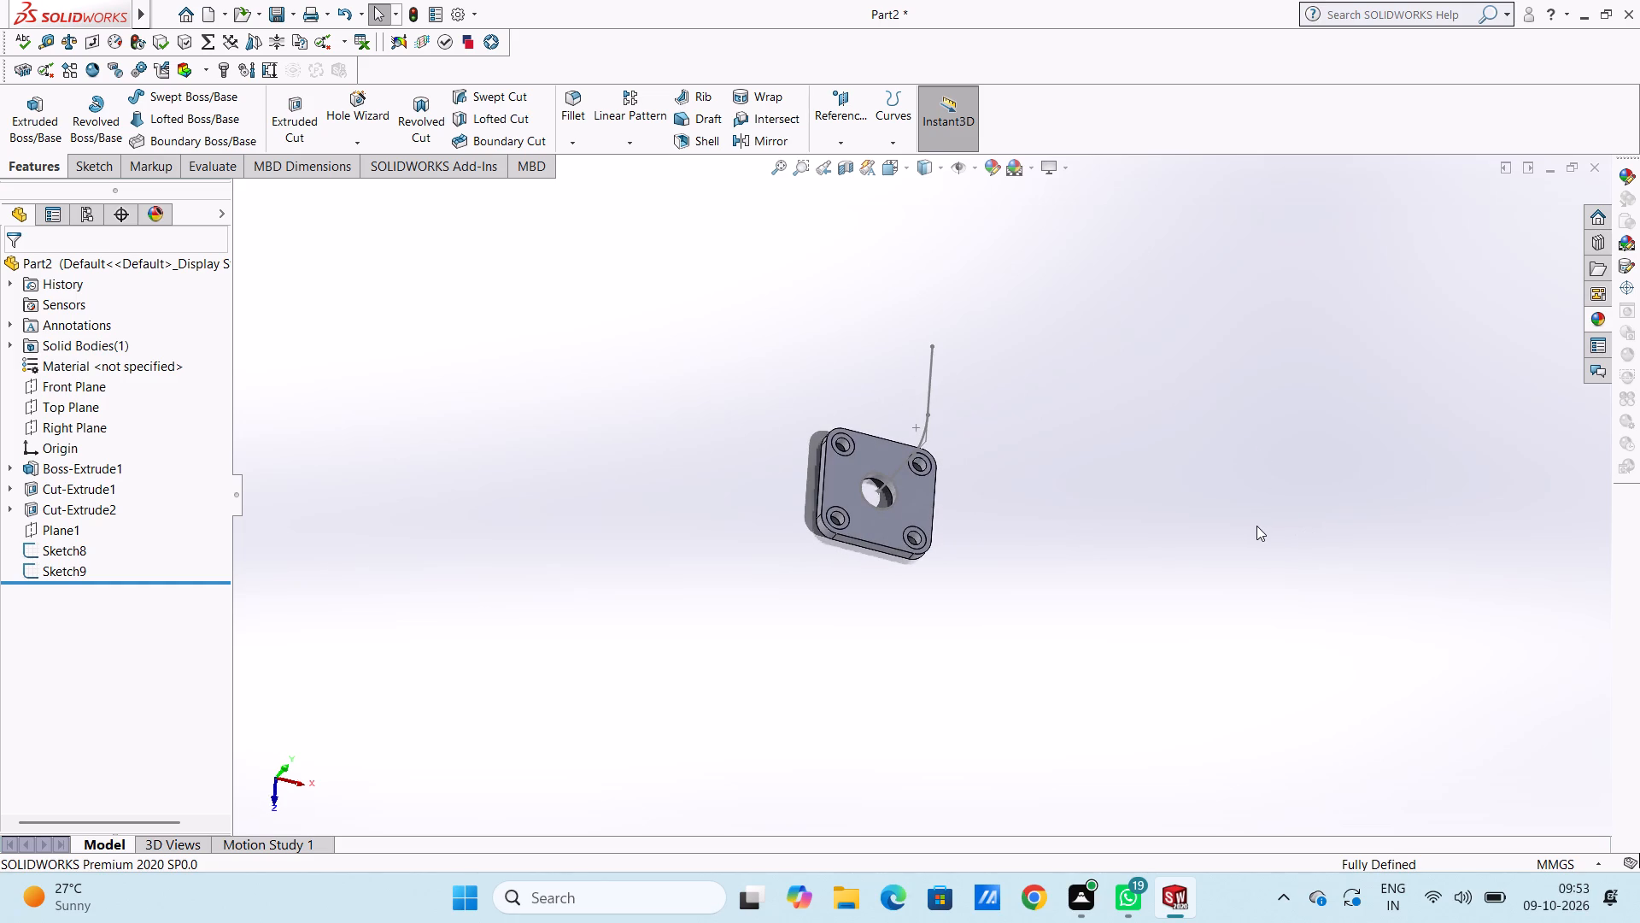
pyautogui.hotkey('ctrl', '5')
pyautogui.scroll(4, 1256, 526)
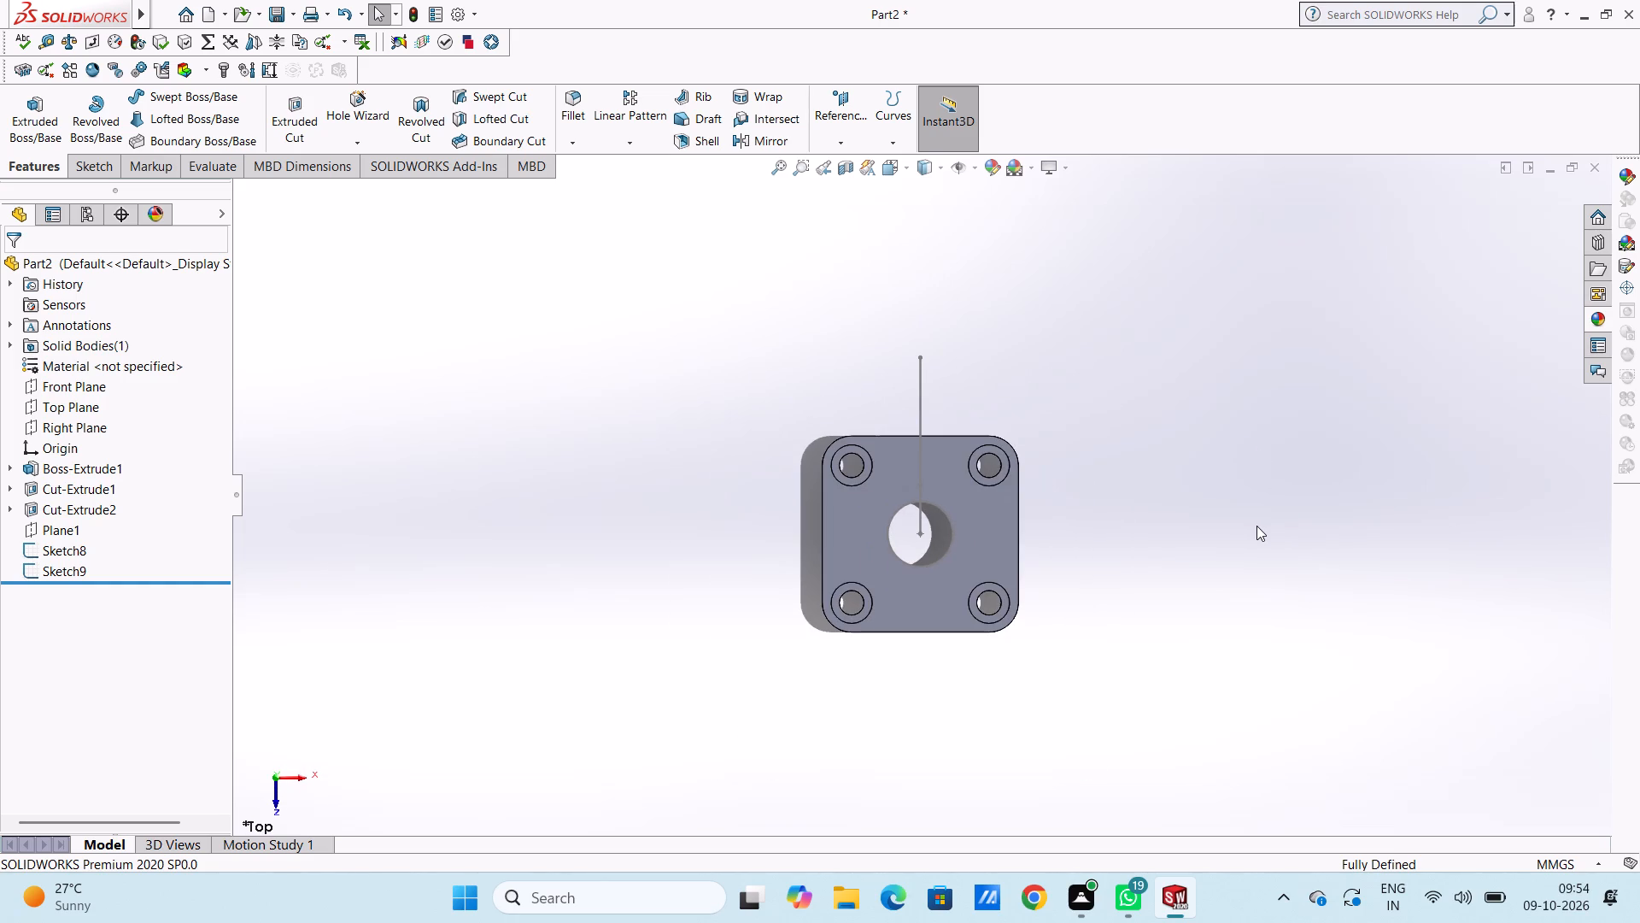
pyautogui.click(845, 92)
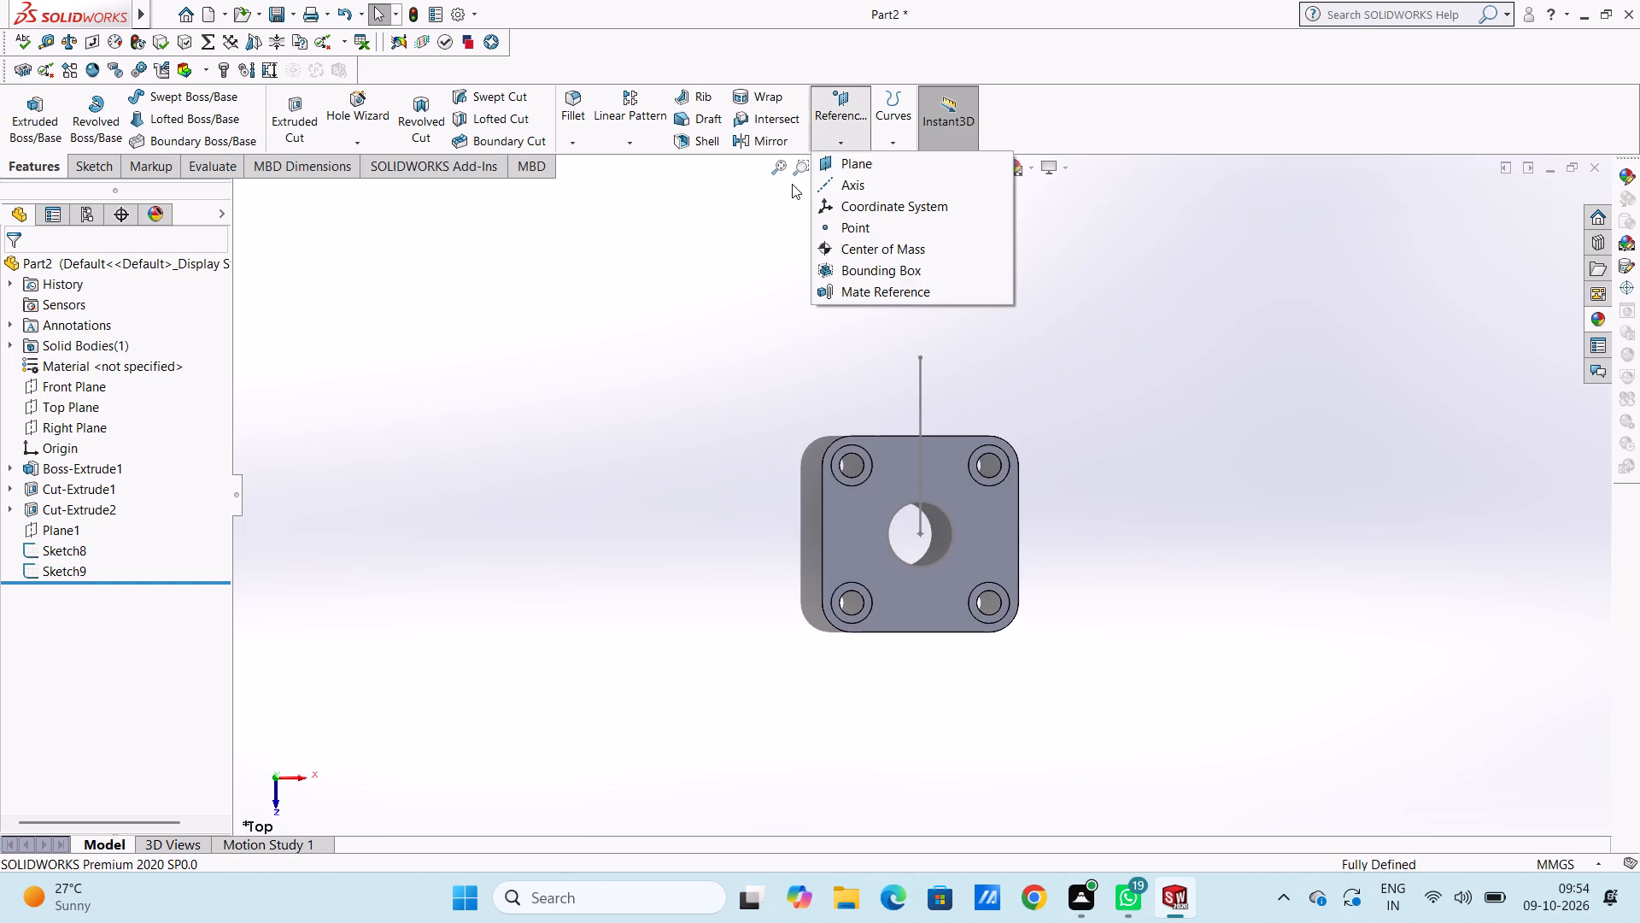
pyautogui.click(832, 162)
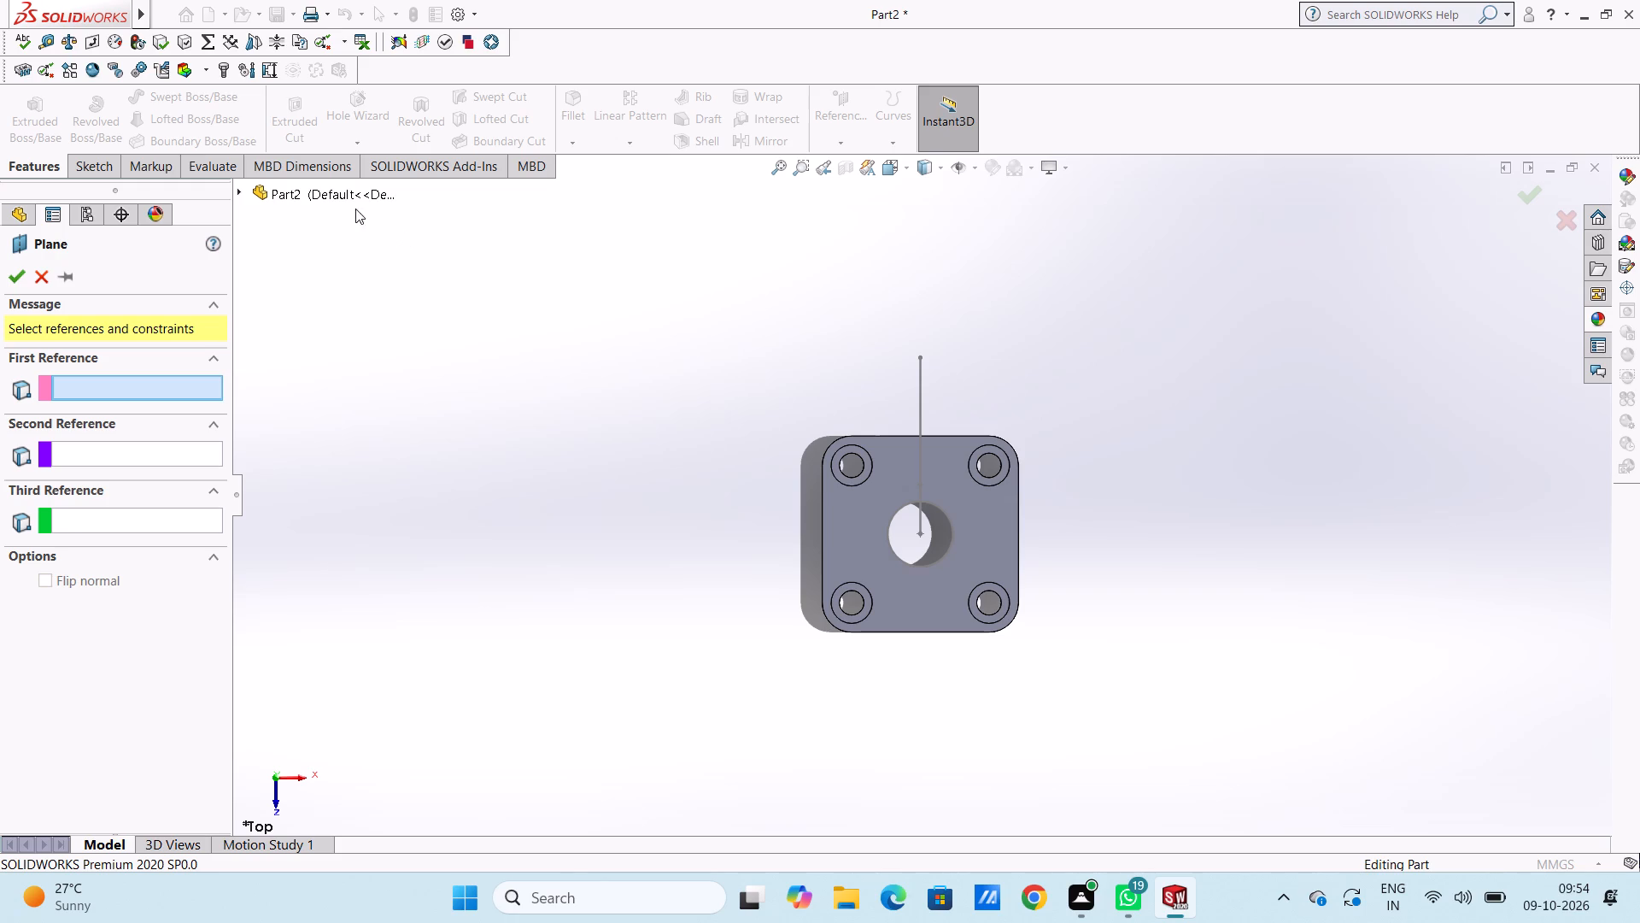
pyautogui.click(338, 196)
pyautogui.click(324, 323)
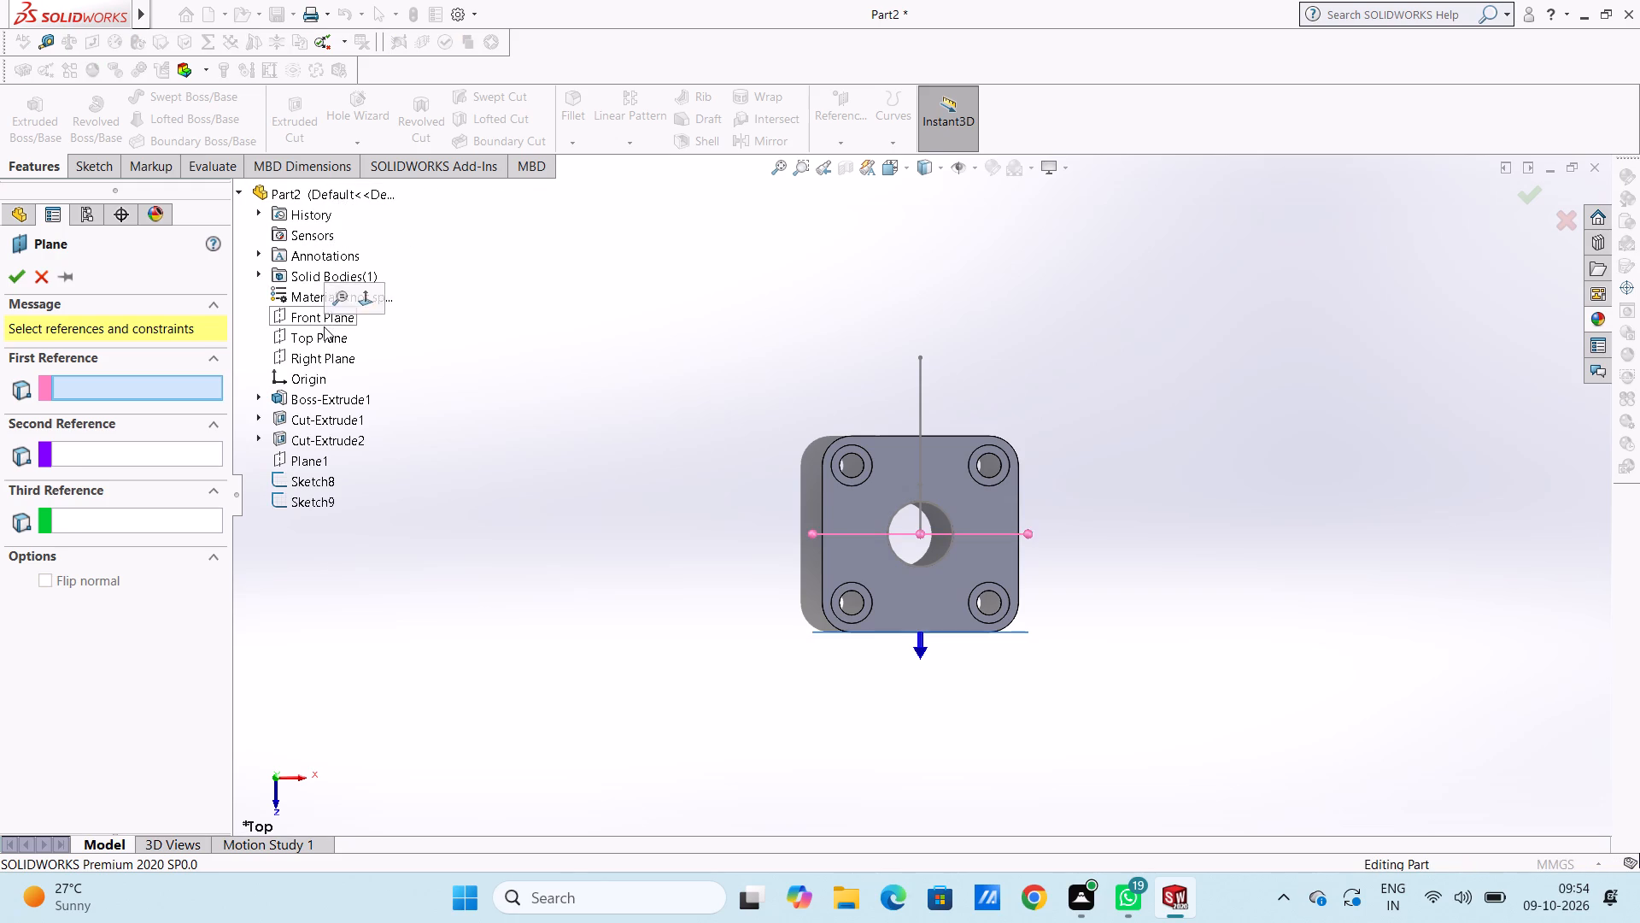
pyautogui.doubleClick(145, 543)
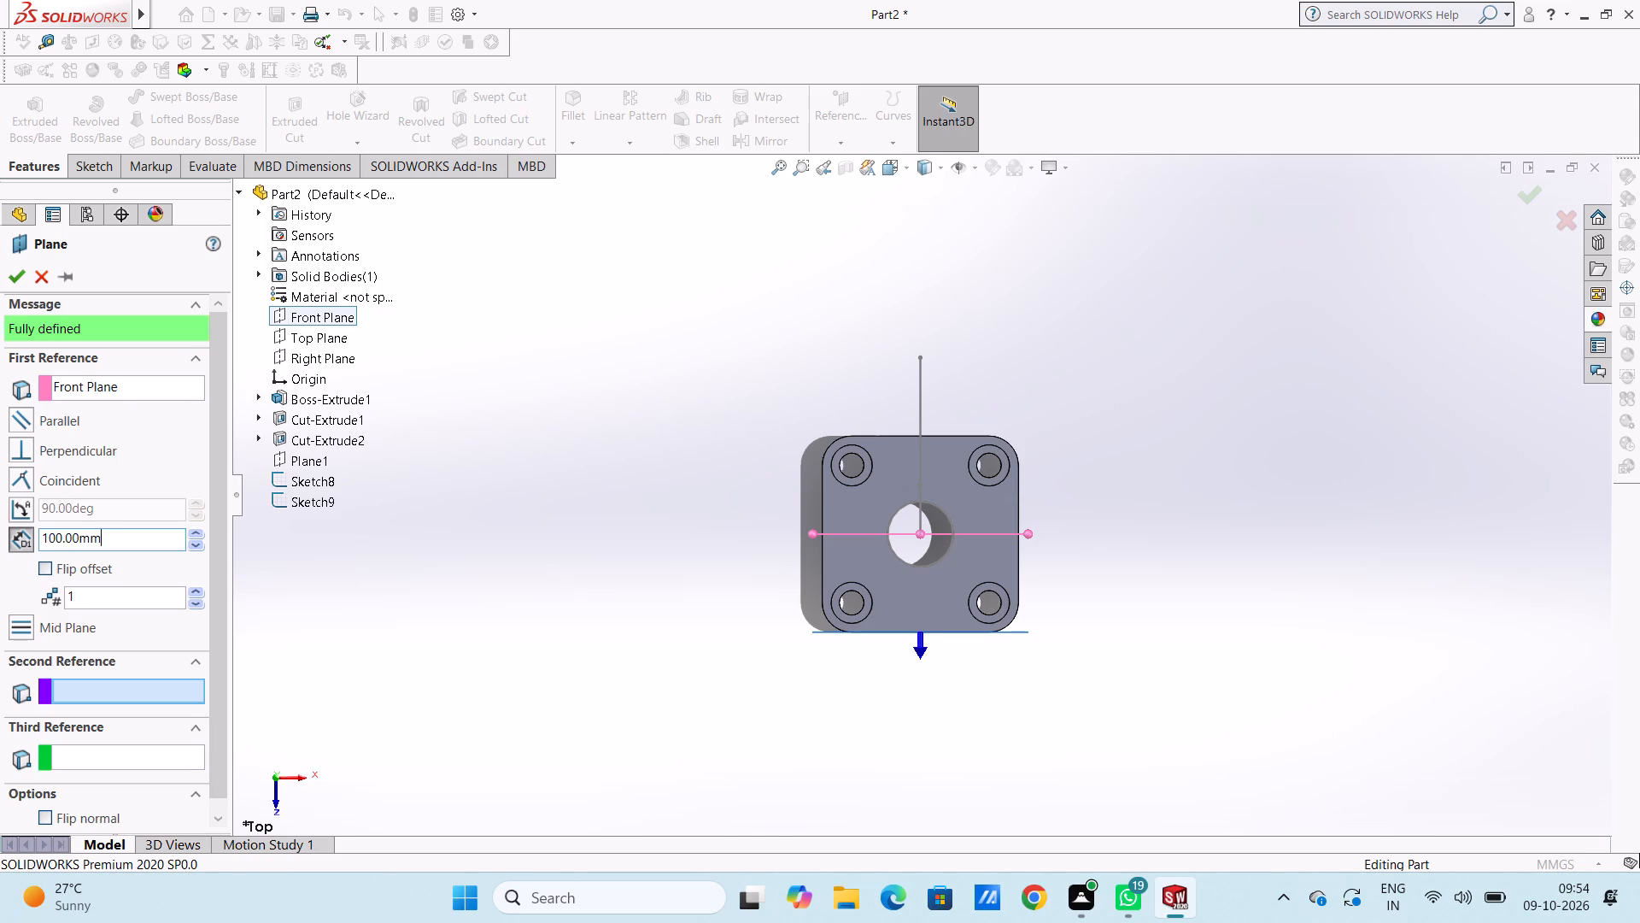
pyautogui.write('190')
pyautogui.press('Return')
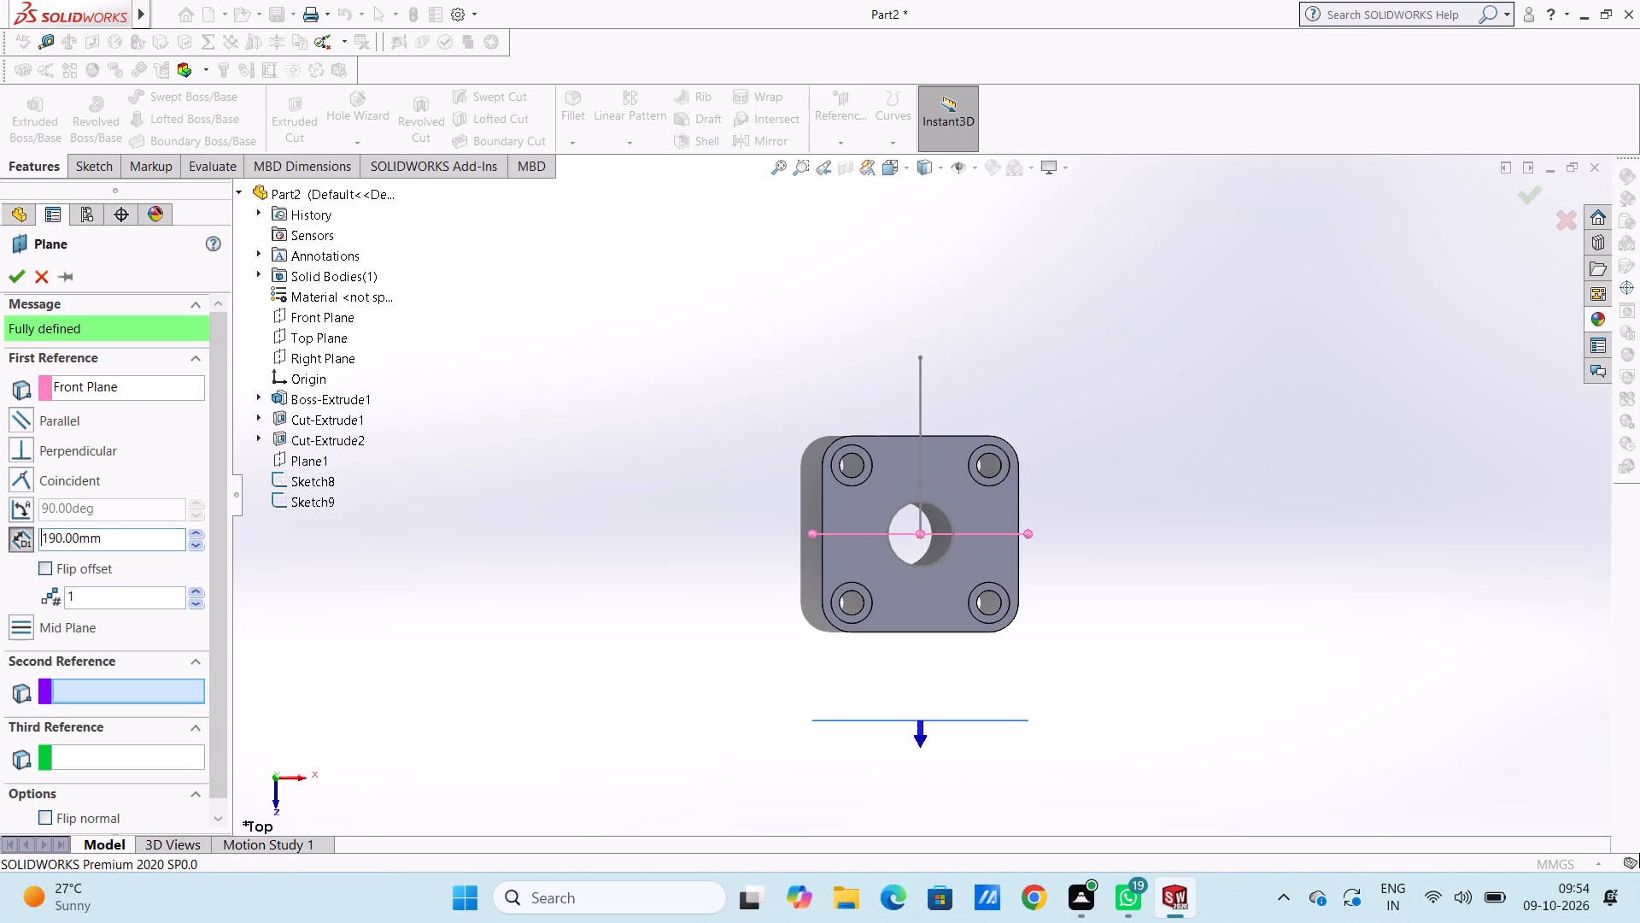
pyautogui.click(50, 567)
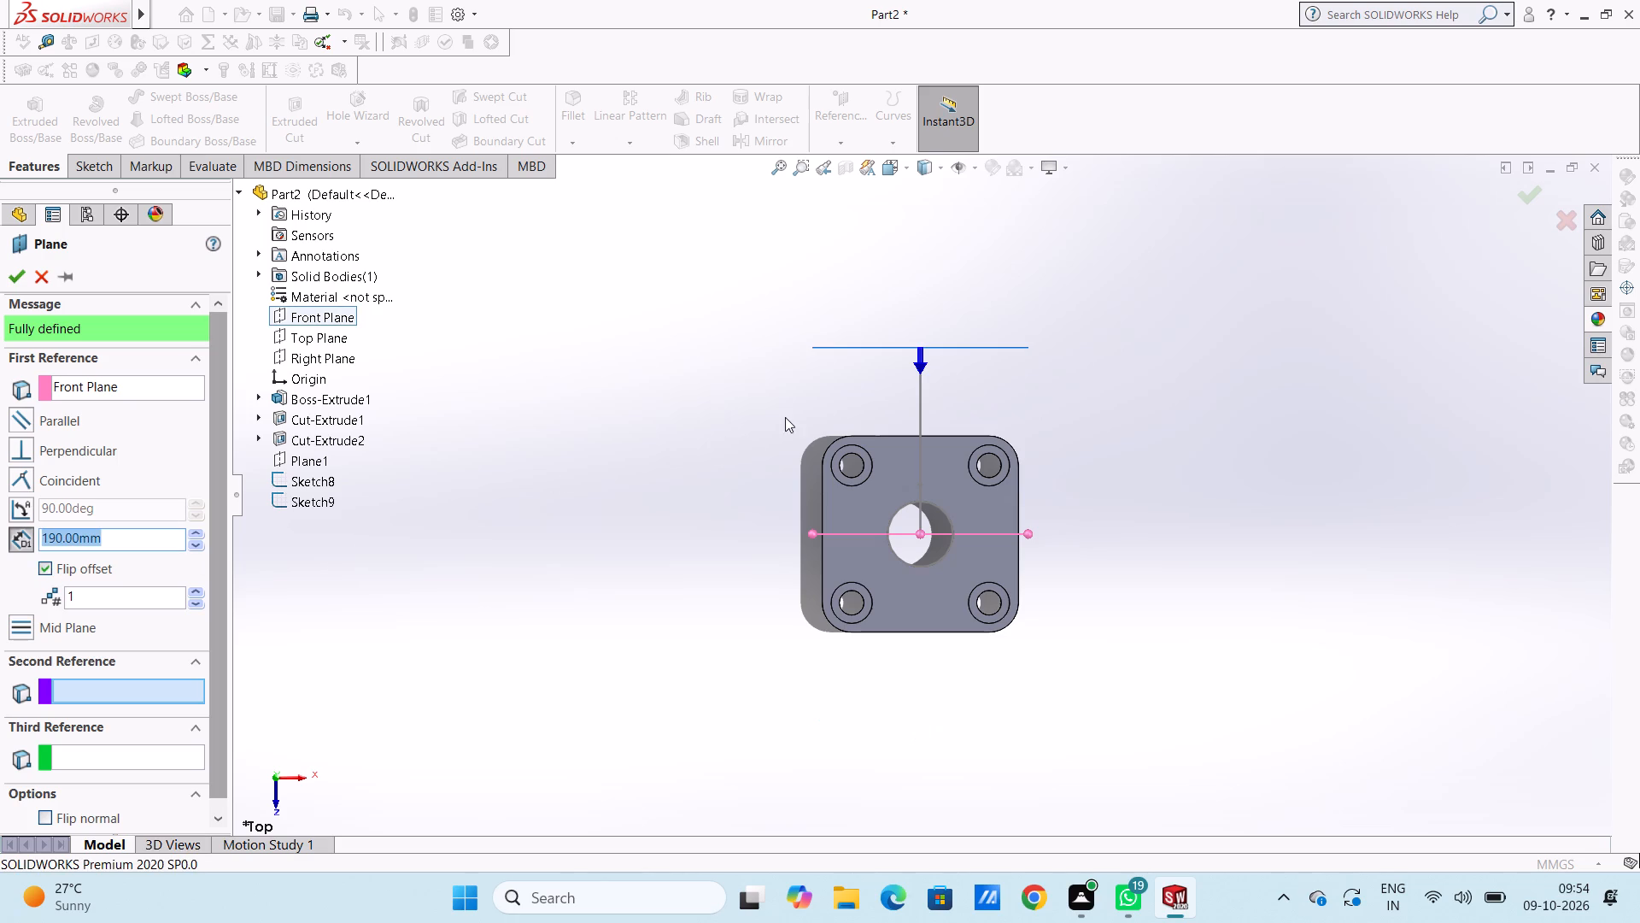
pyautogui.moveTo(783, 409); pyautogui.dragTo(777, 407, button='middle')
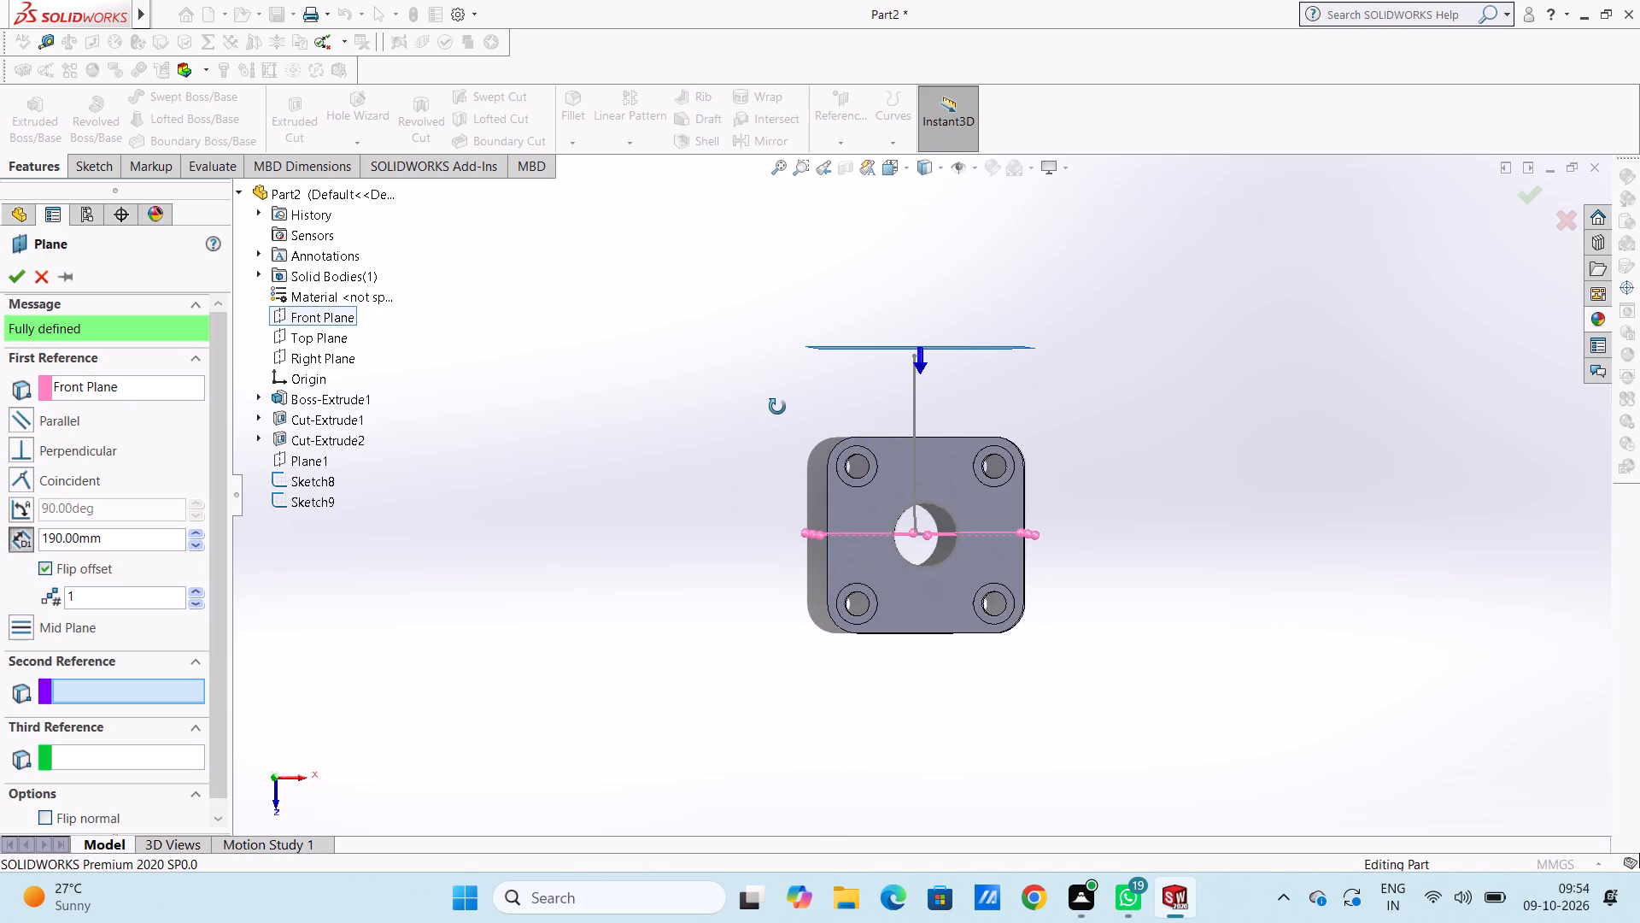
pyautogui.moveTo(777, 407); pyautogui.dragTo(811, 405, button='middle')
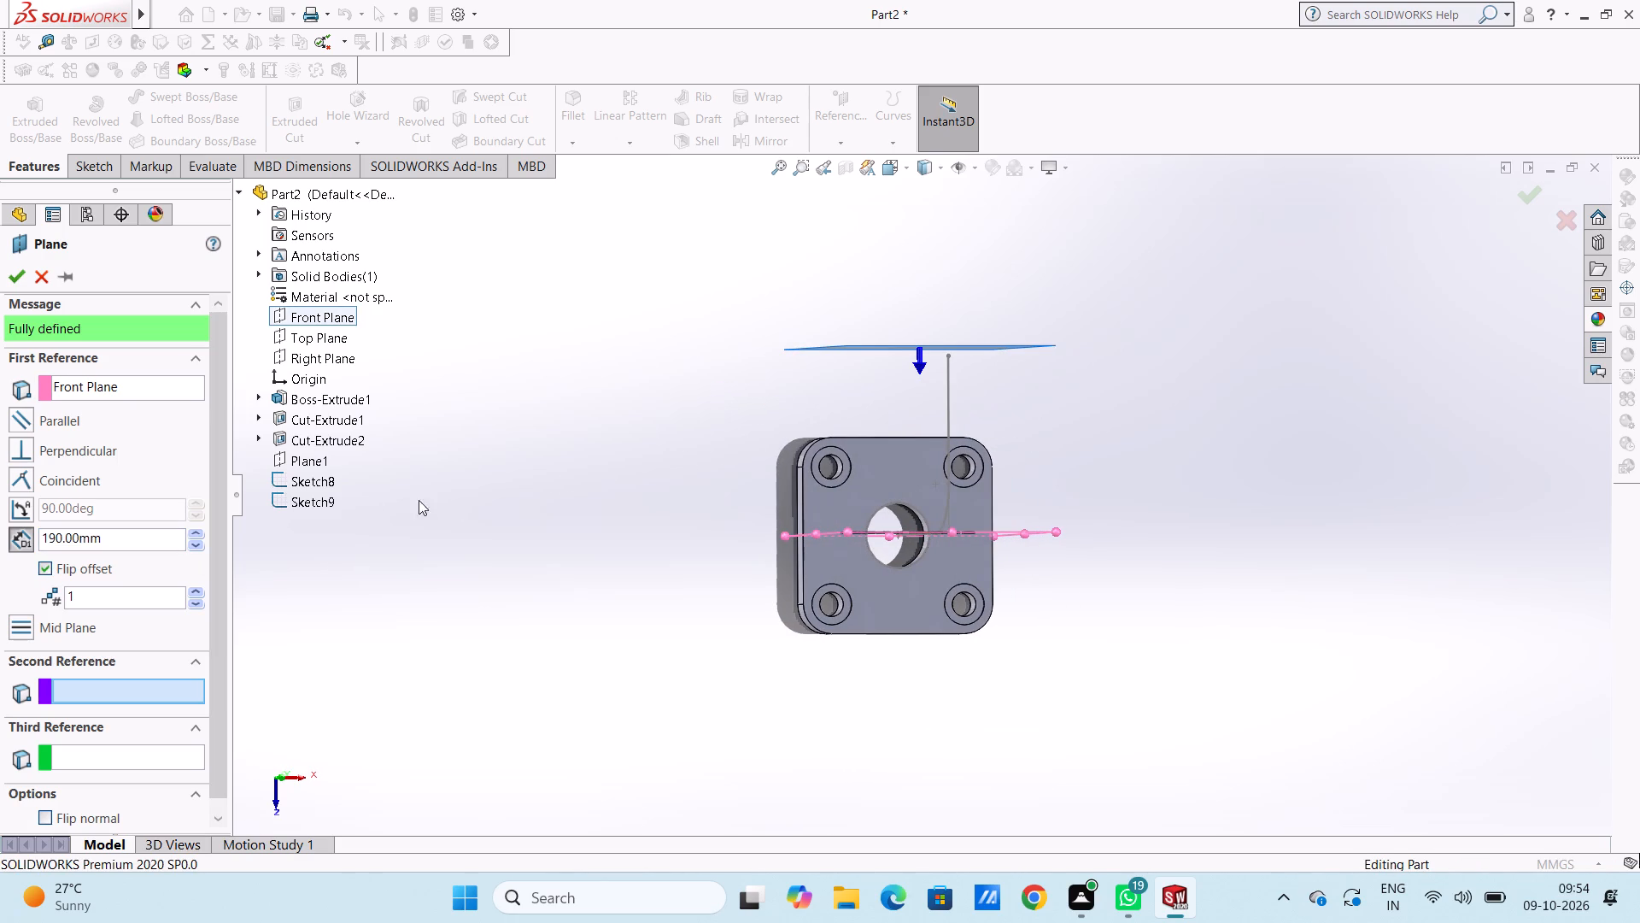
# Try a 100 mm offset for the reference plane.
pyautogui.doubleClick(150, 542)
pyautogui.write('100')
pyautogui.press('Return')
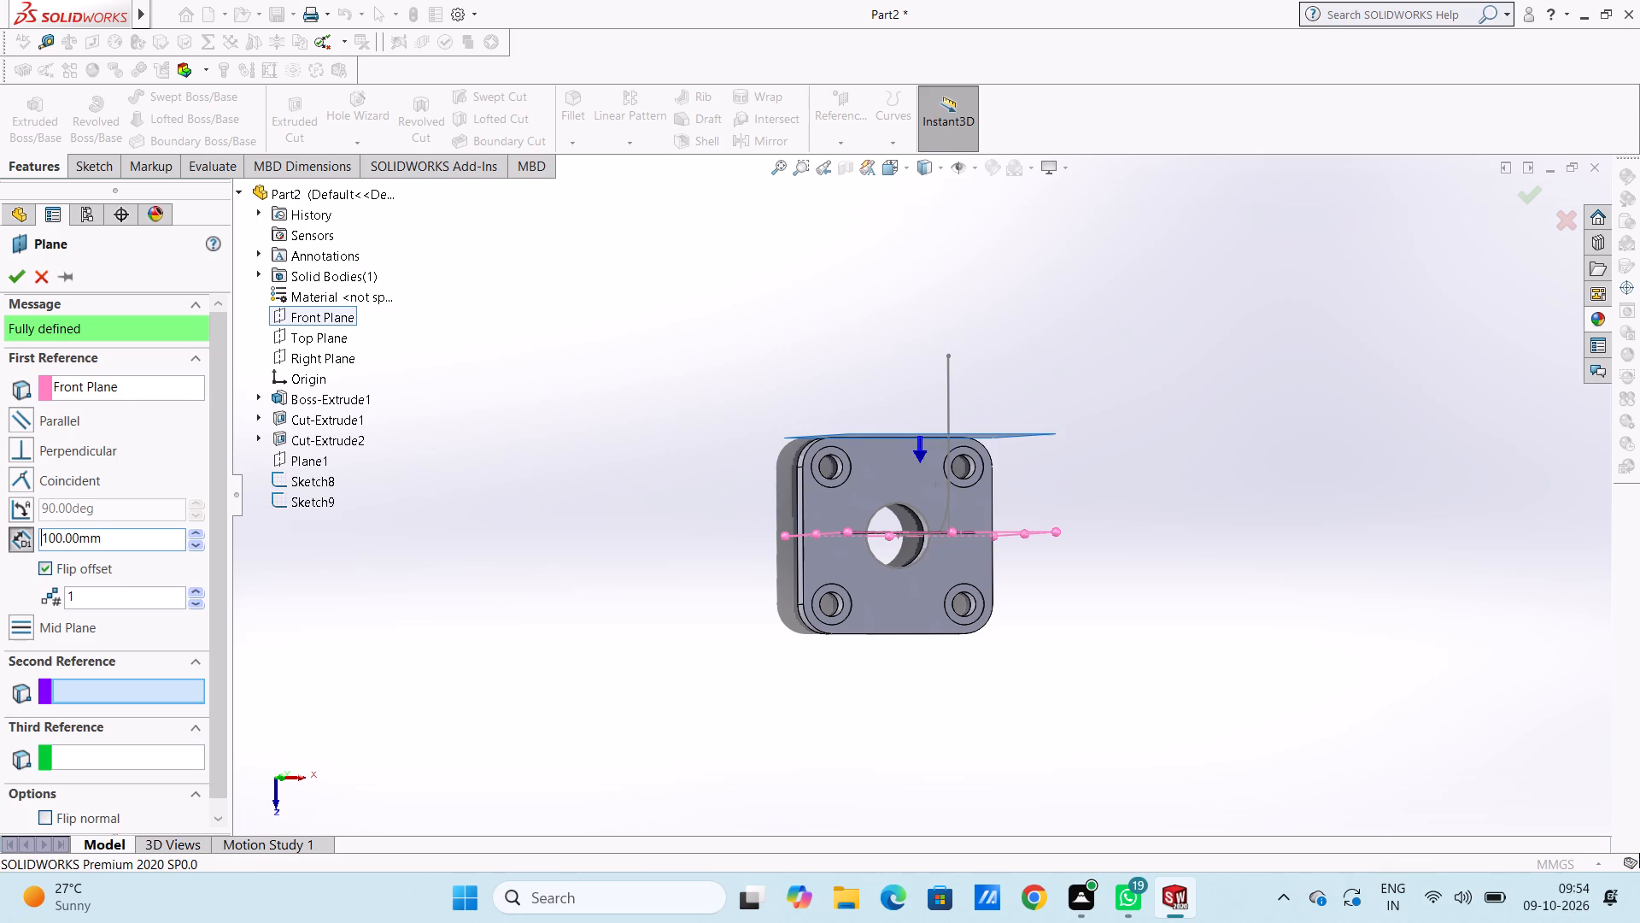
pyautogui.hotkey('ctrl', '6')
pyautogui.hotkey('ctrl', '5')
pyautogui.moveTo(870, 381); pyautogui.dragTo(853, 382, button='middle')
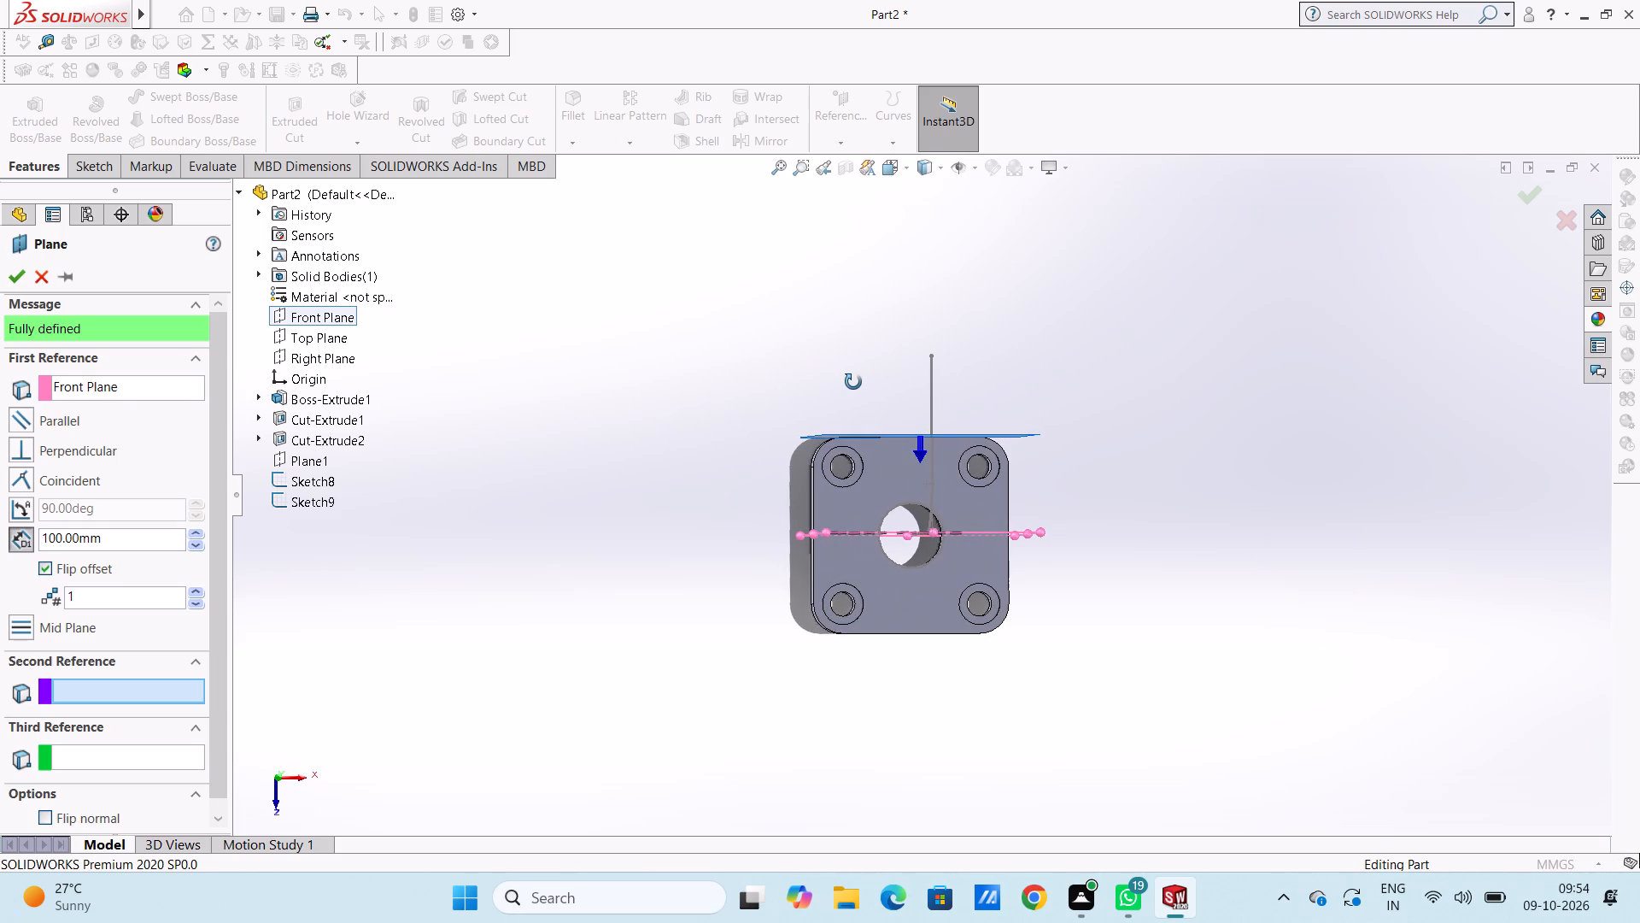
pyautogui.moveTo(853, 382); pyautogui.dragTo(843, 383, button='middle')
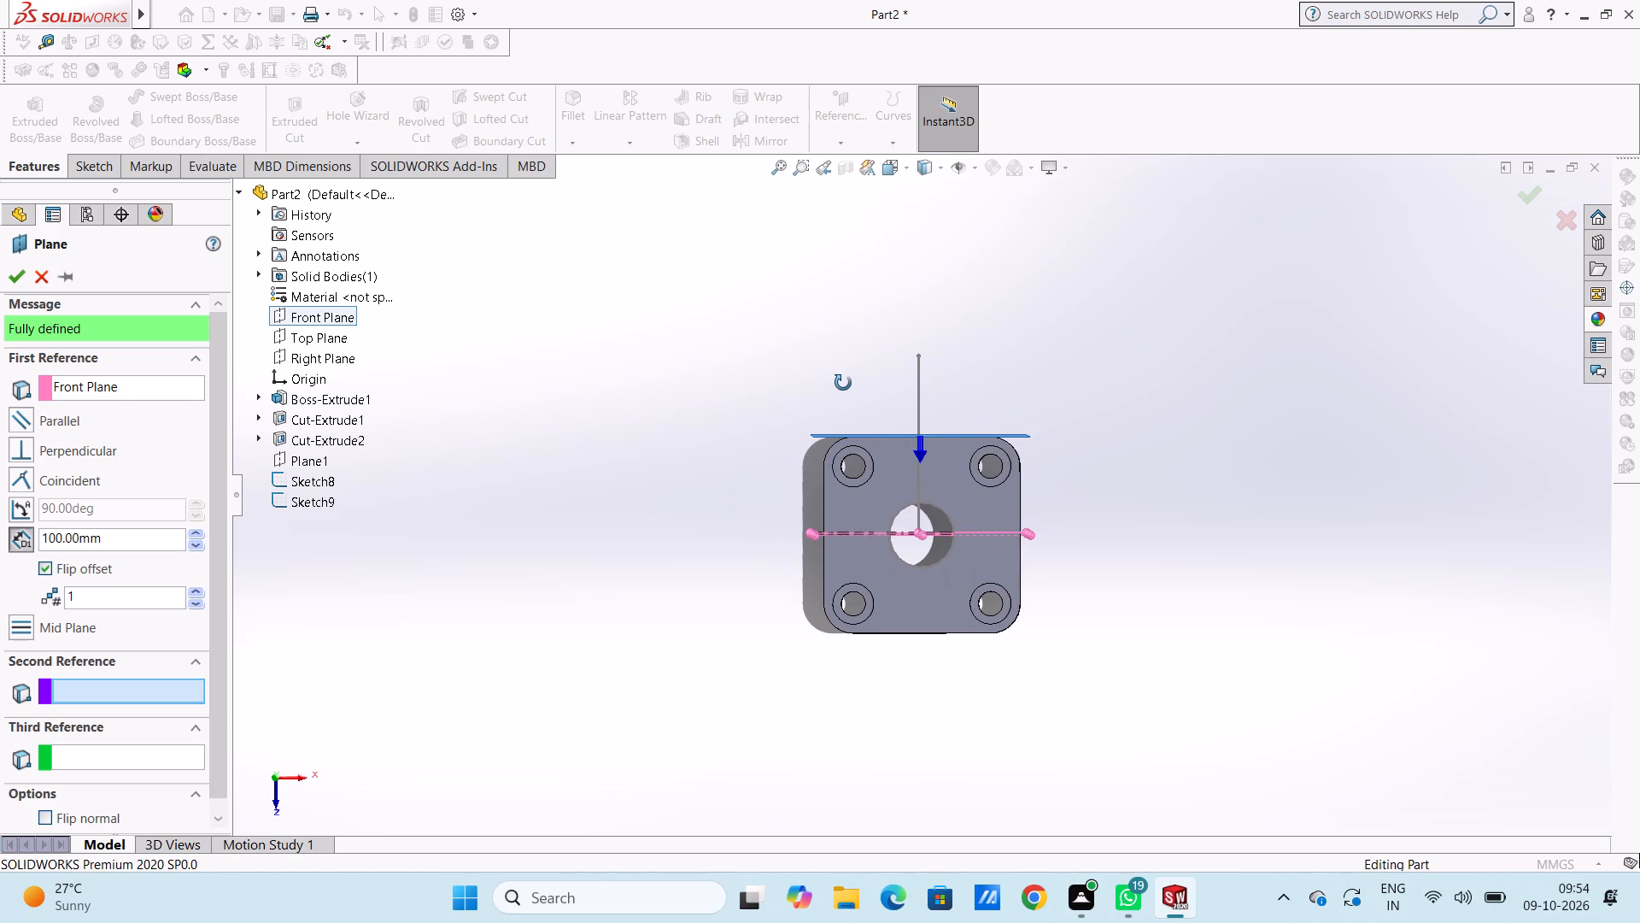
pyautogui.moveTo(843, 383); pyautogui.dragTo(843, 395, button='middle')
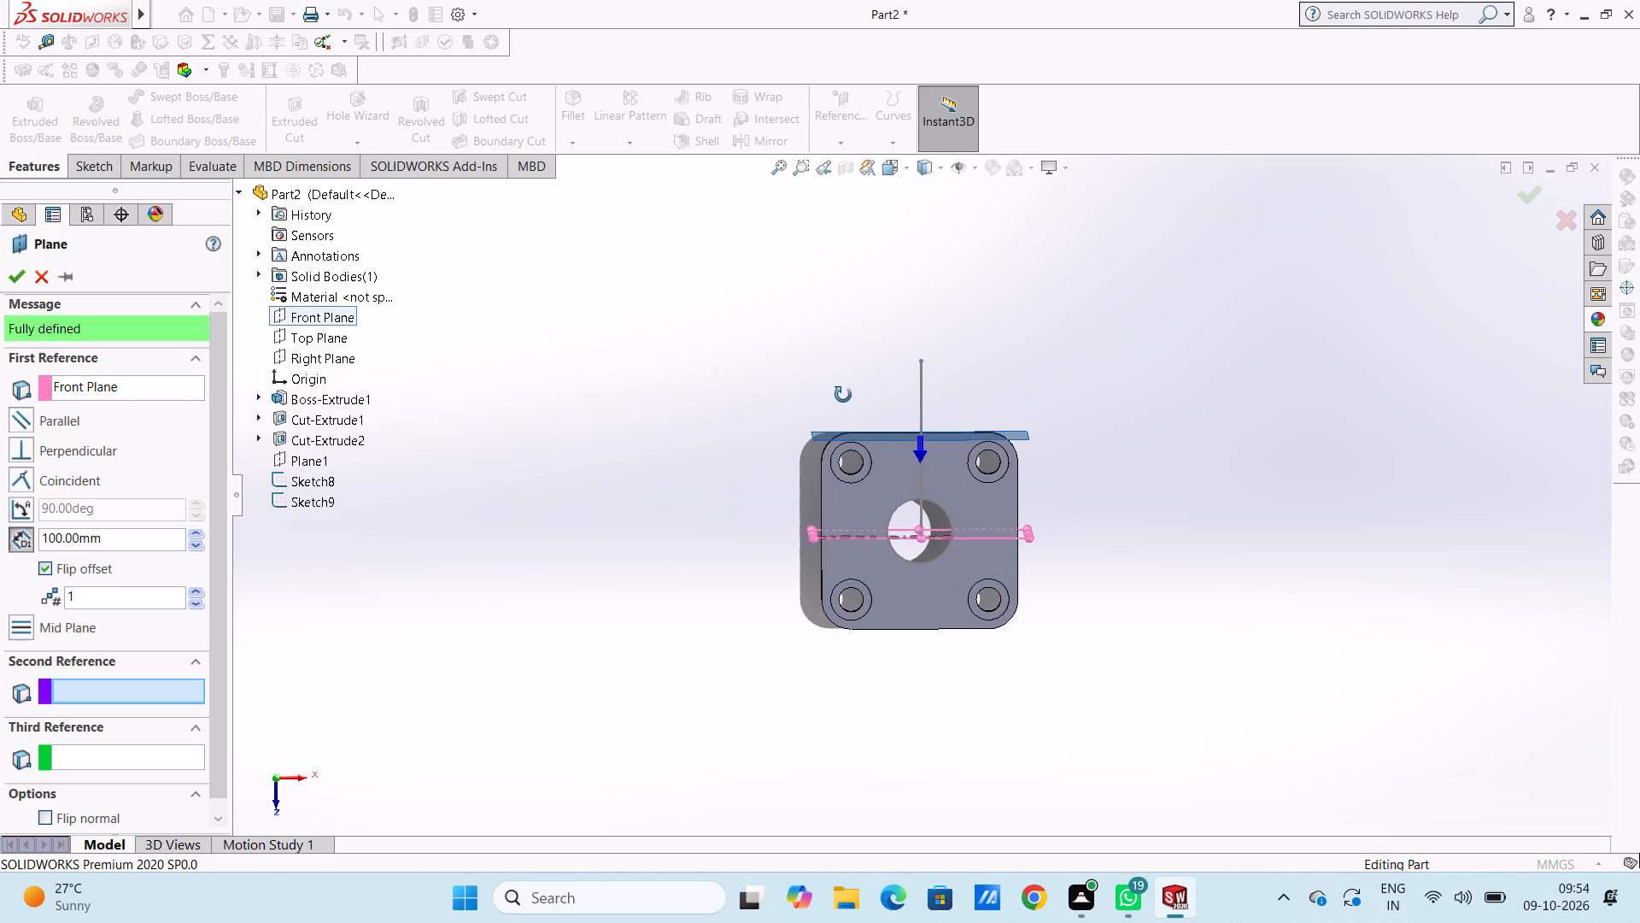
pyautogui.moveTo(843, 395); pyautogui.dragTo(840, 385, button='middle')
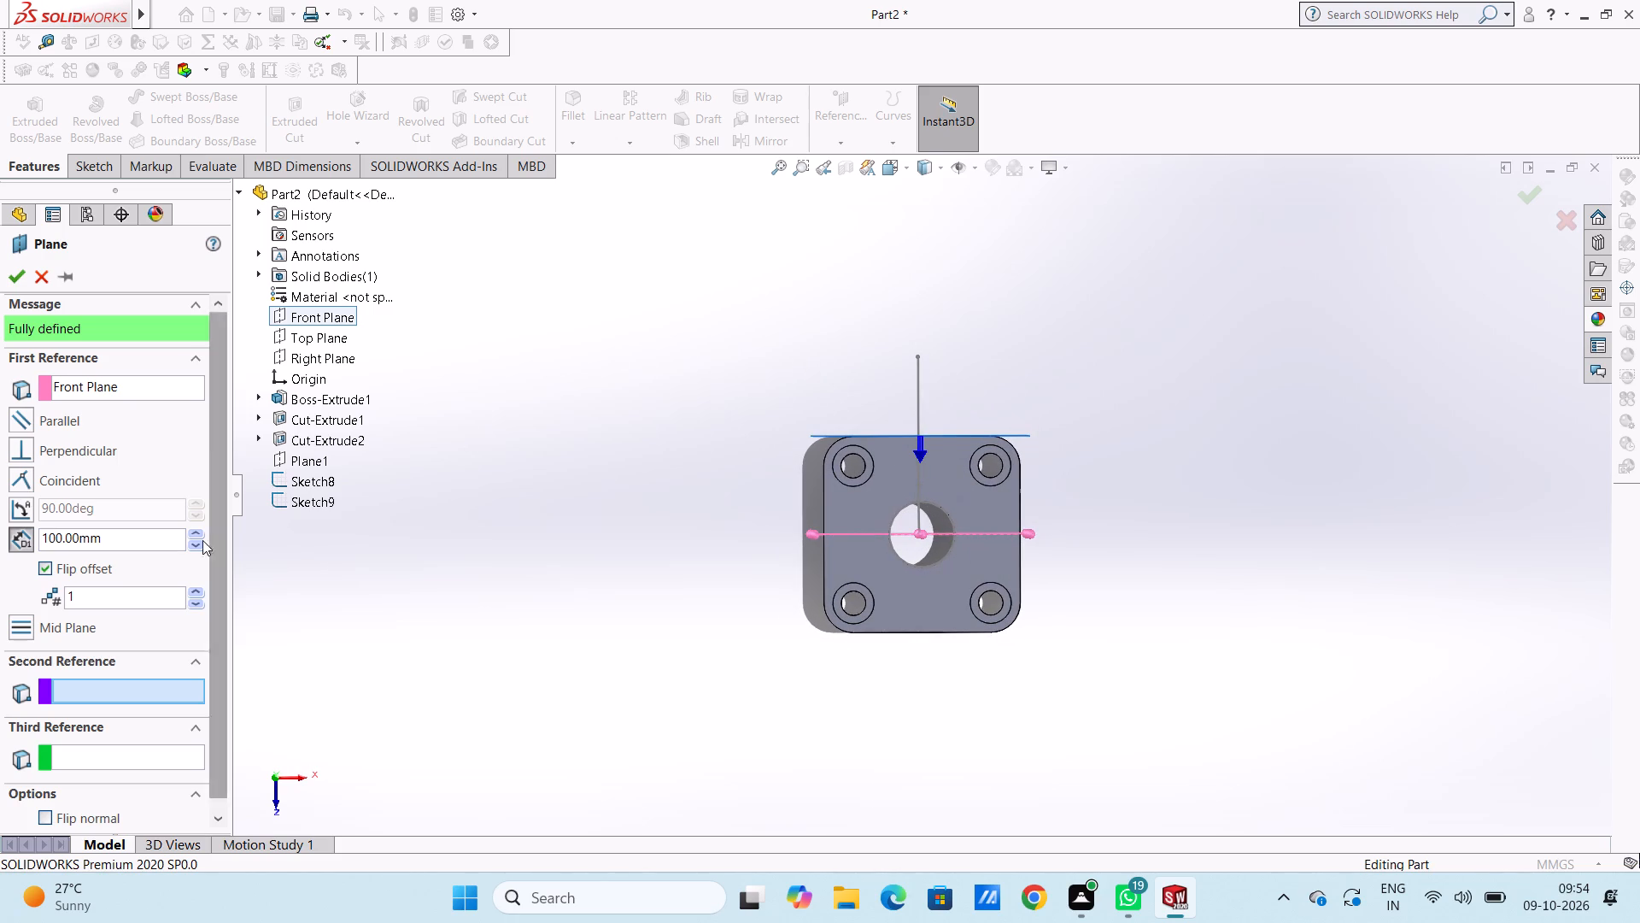
# Set the plane's offset from the Front Plane to 180 mm and create the plane.
pyautogui.doubleClick(147, 546)
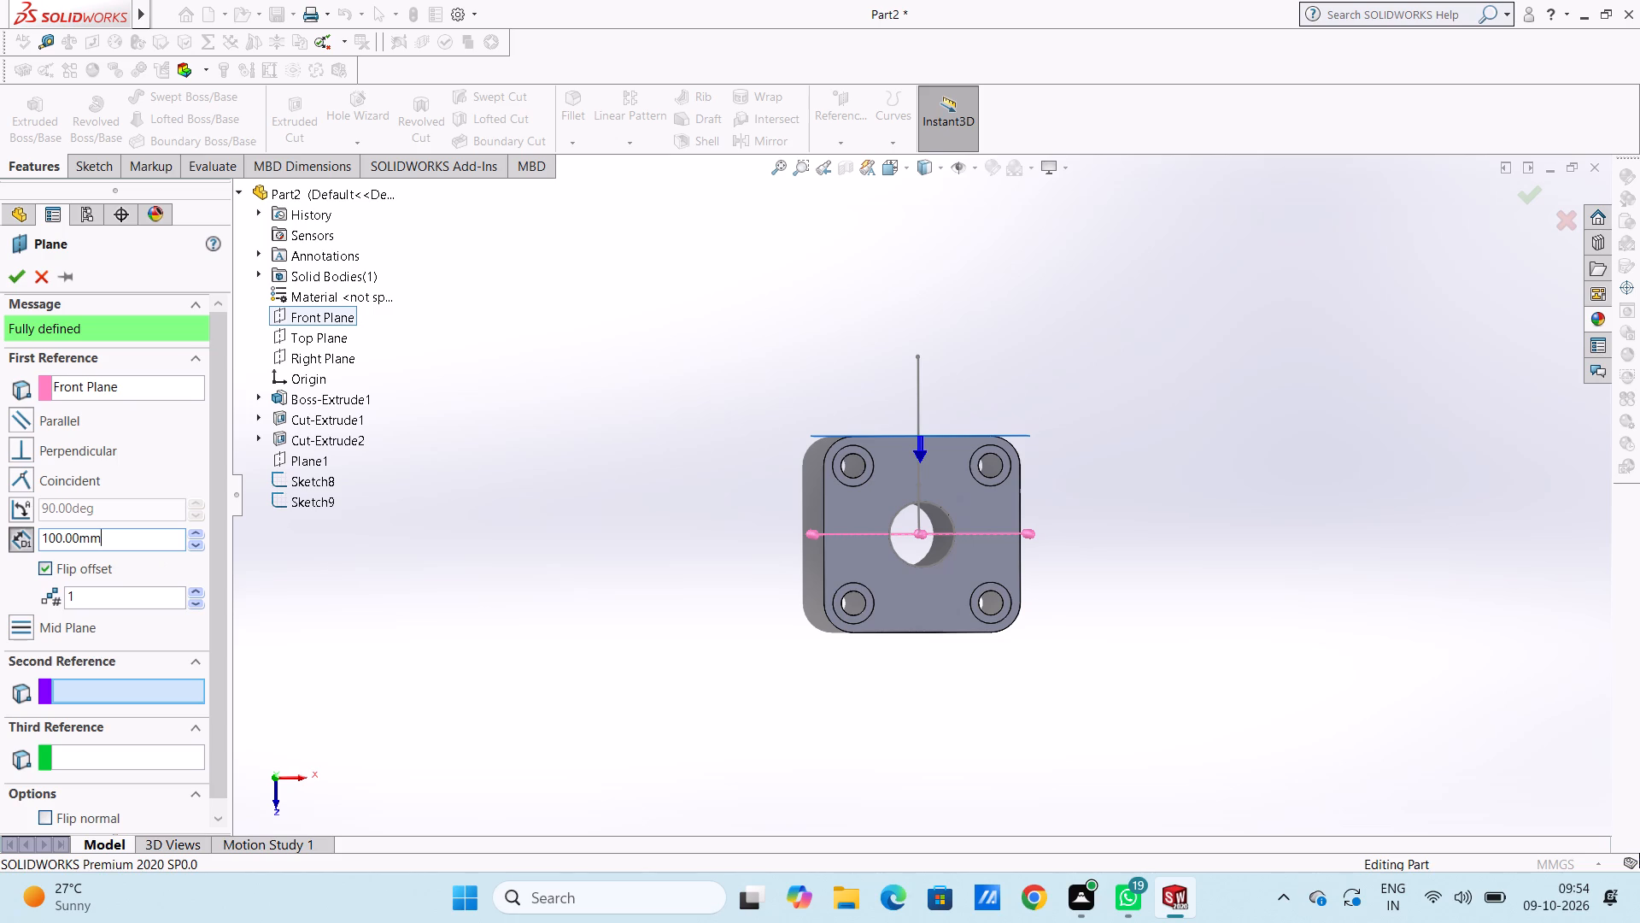
pyautogui.write('180')
pyautogui.press('Return')
pyautogui.scroll(-1, 222, 494)
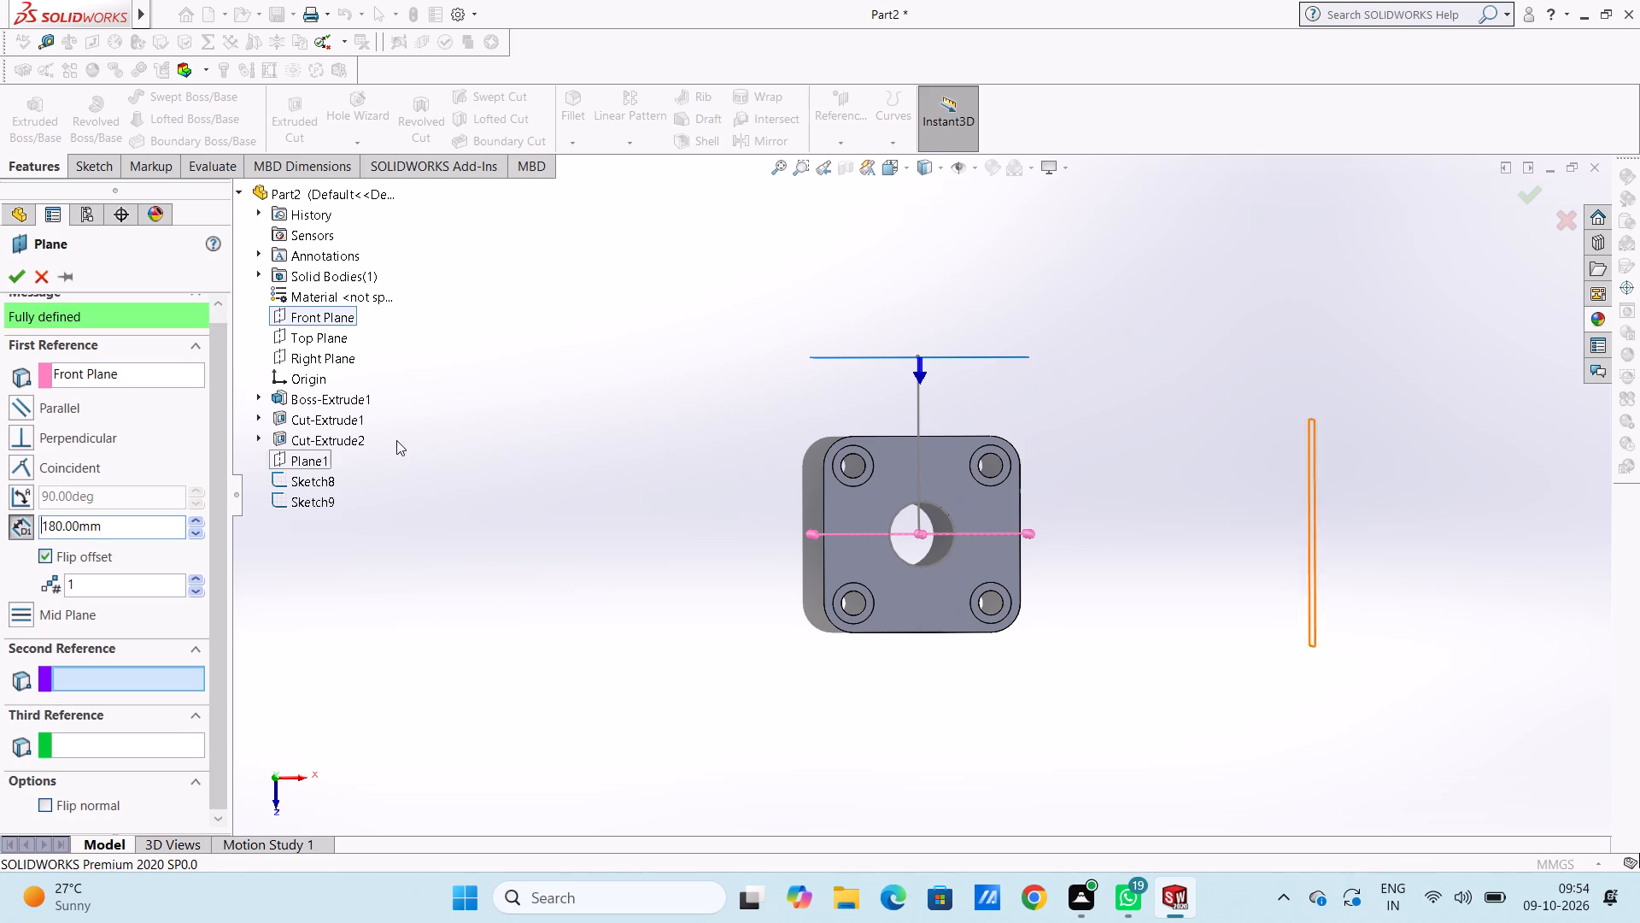
pyautogui.moveTo(578, 405); pyautogui.dragTo(493, 375, button='middle')
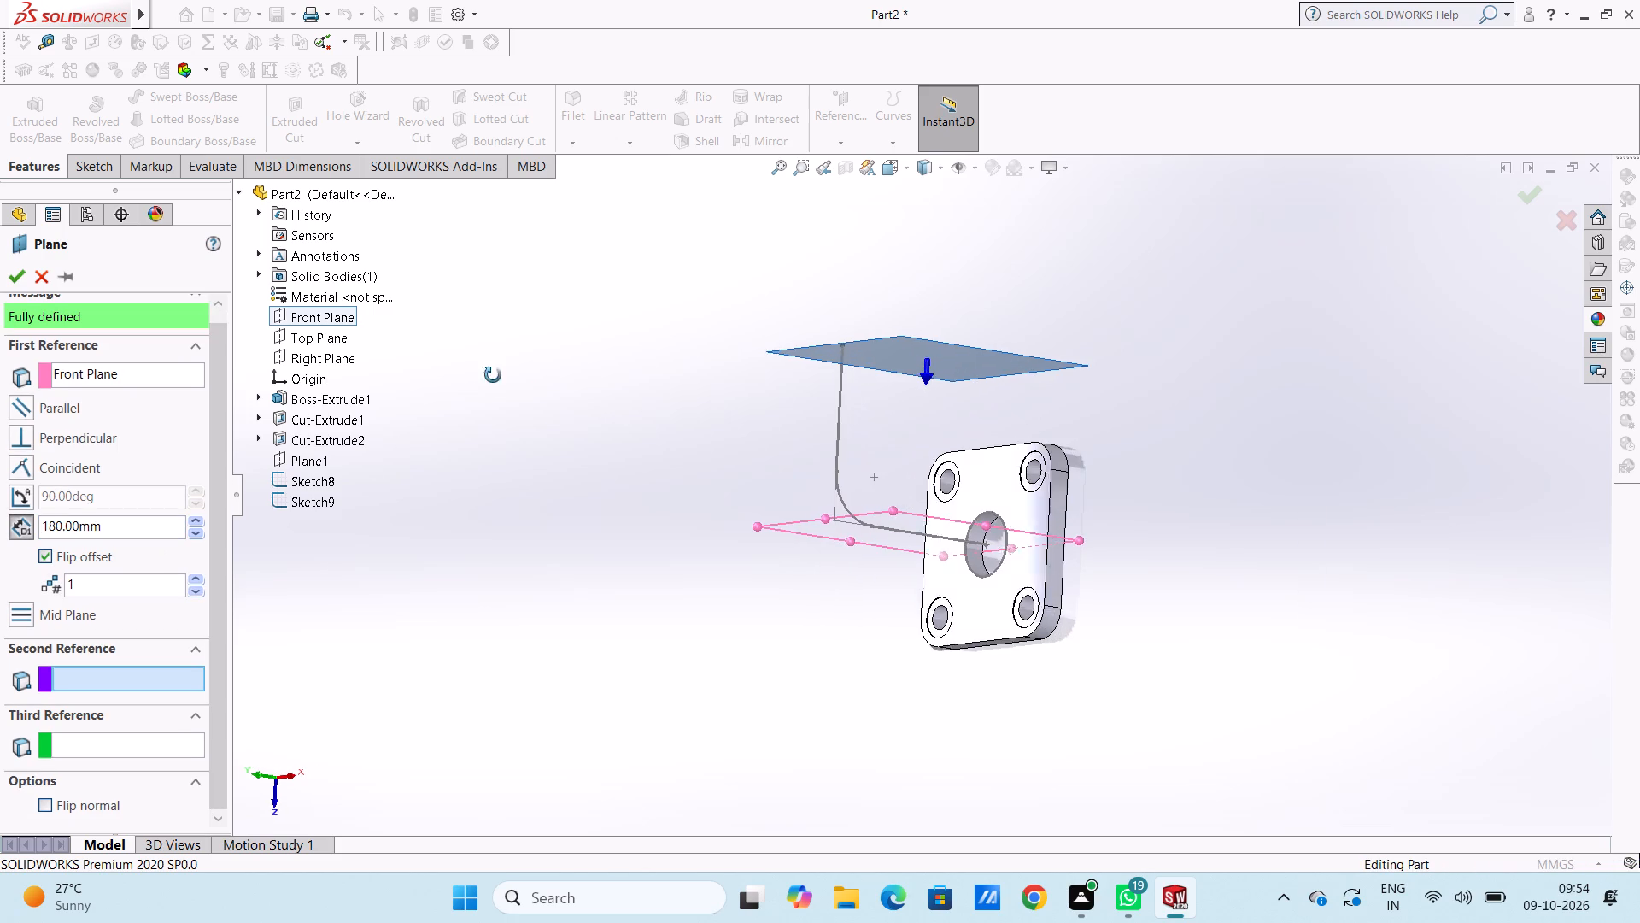
pyautogui.moveTo(493, 375); pyautogui.dragTo(550, 395, button='middle')
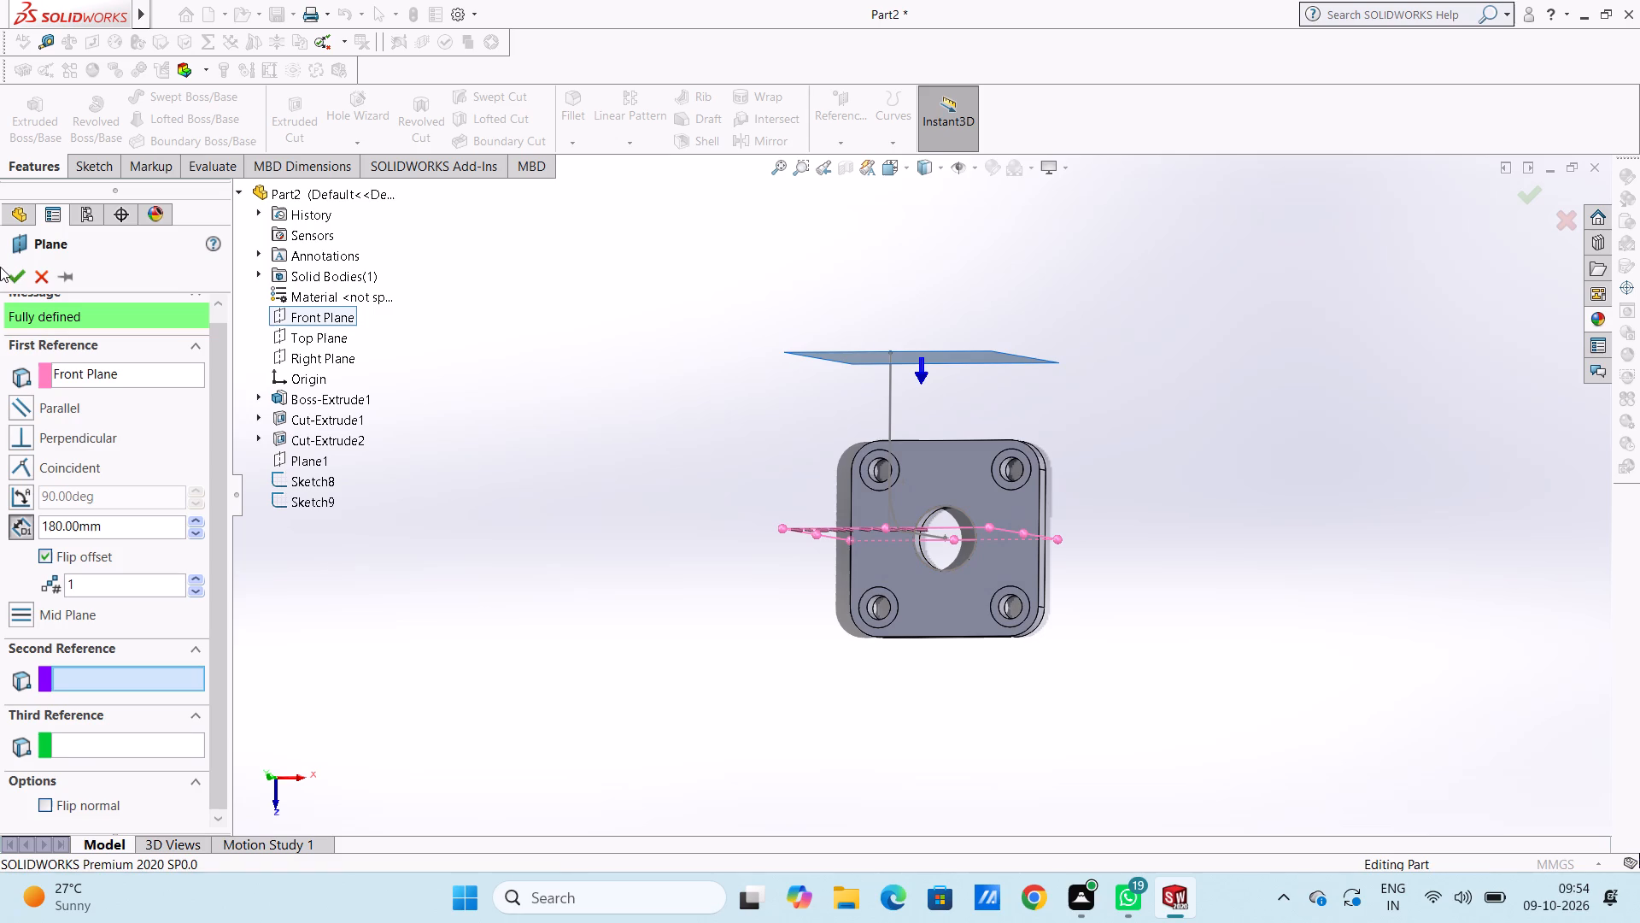
pyautogui.click(10, 279)
pyautogui.click(612, 461)
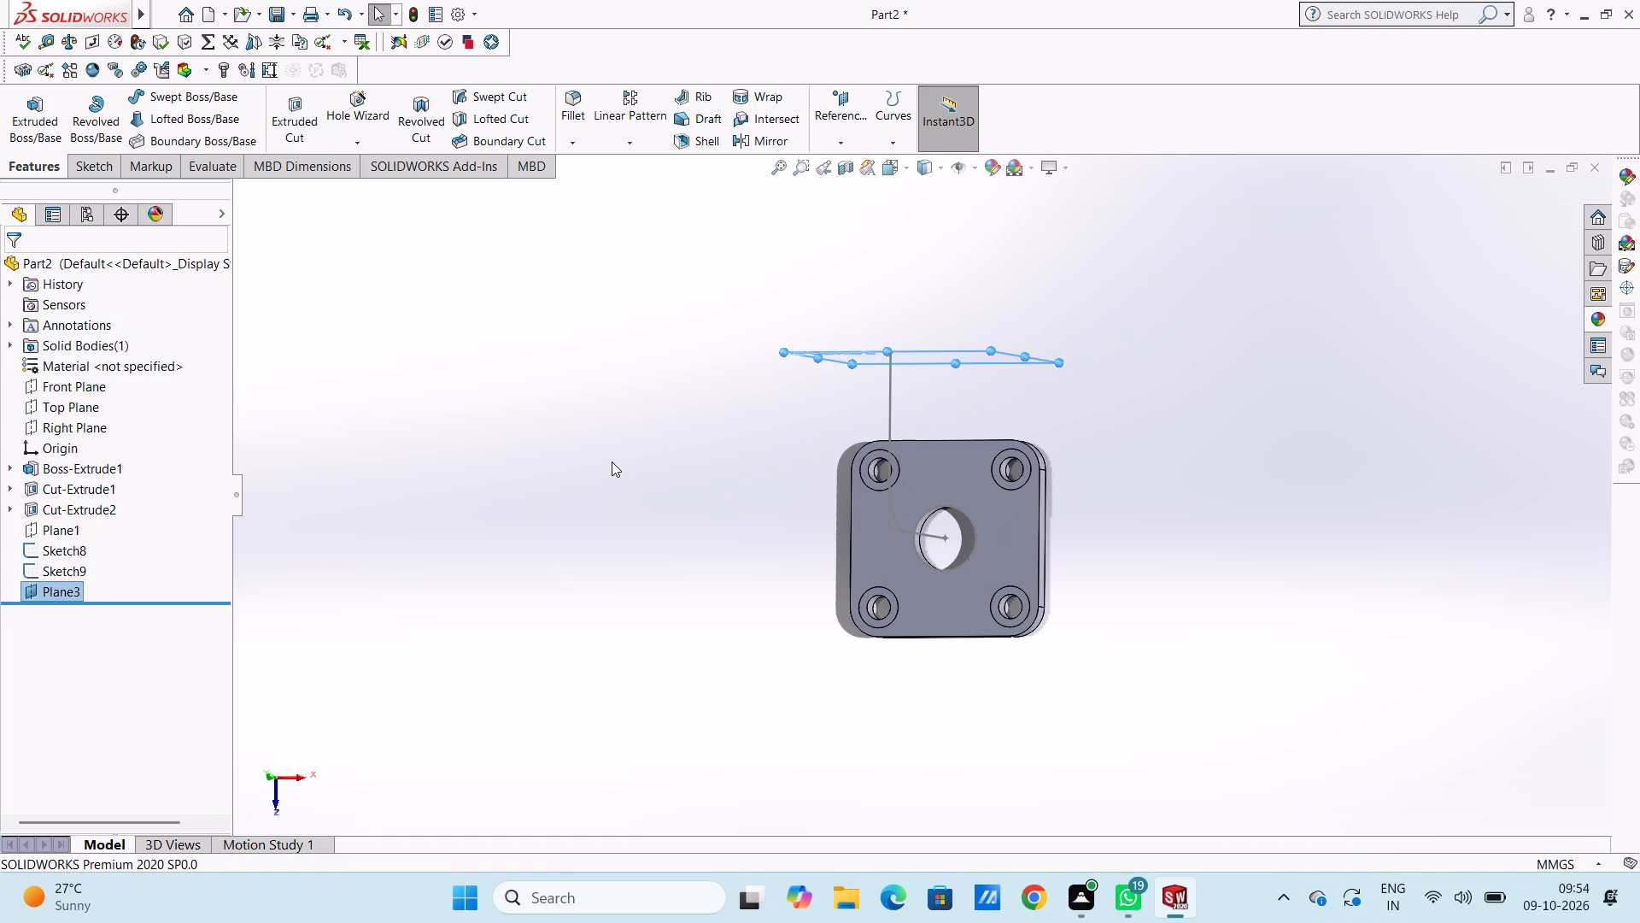
# Start a sketch on the new offset plane and draw a 200 mm horizontal line in the +X direction from the path's free end.
pyautogui.hotkey('ctrl', '1')
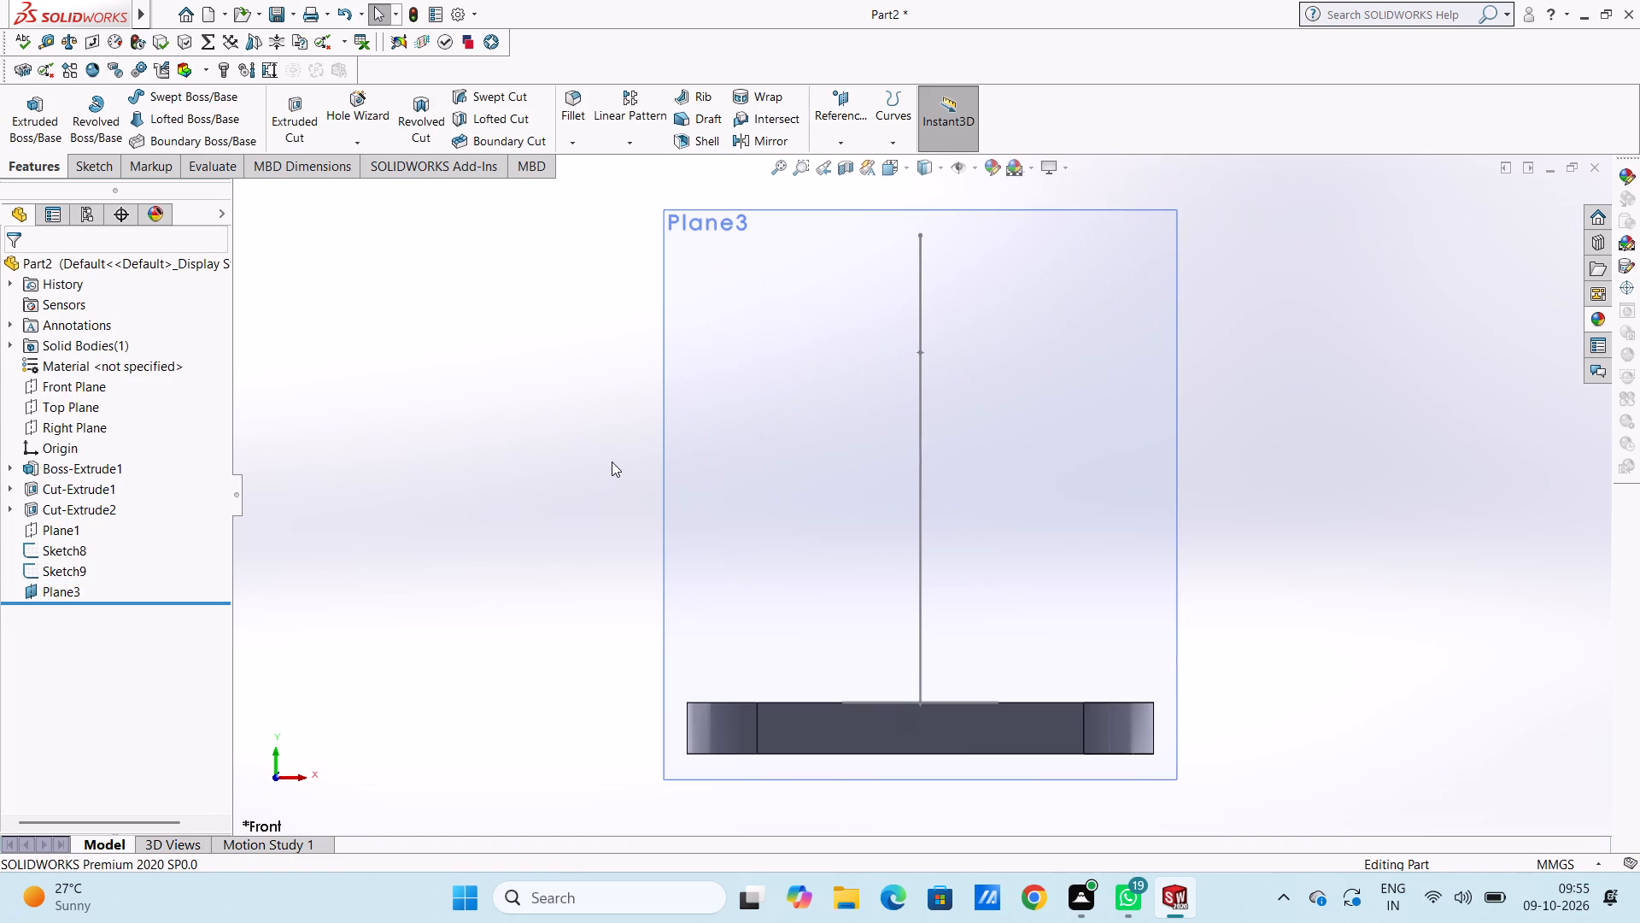
pyautogui.scroll(6, 612, 461)
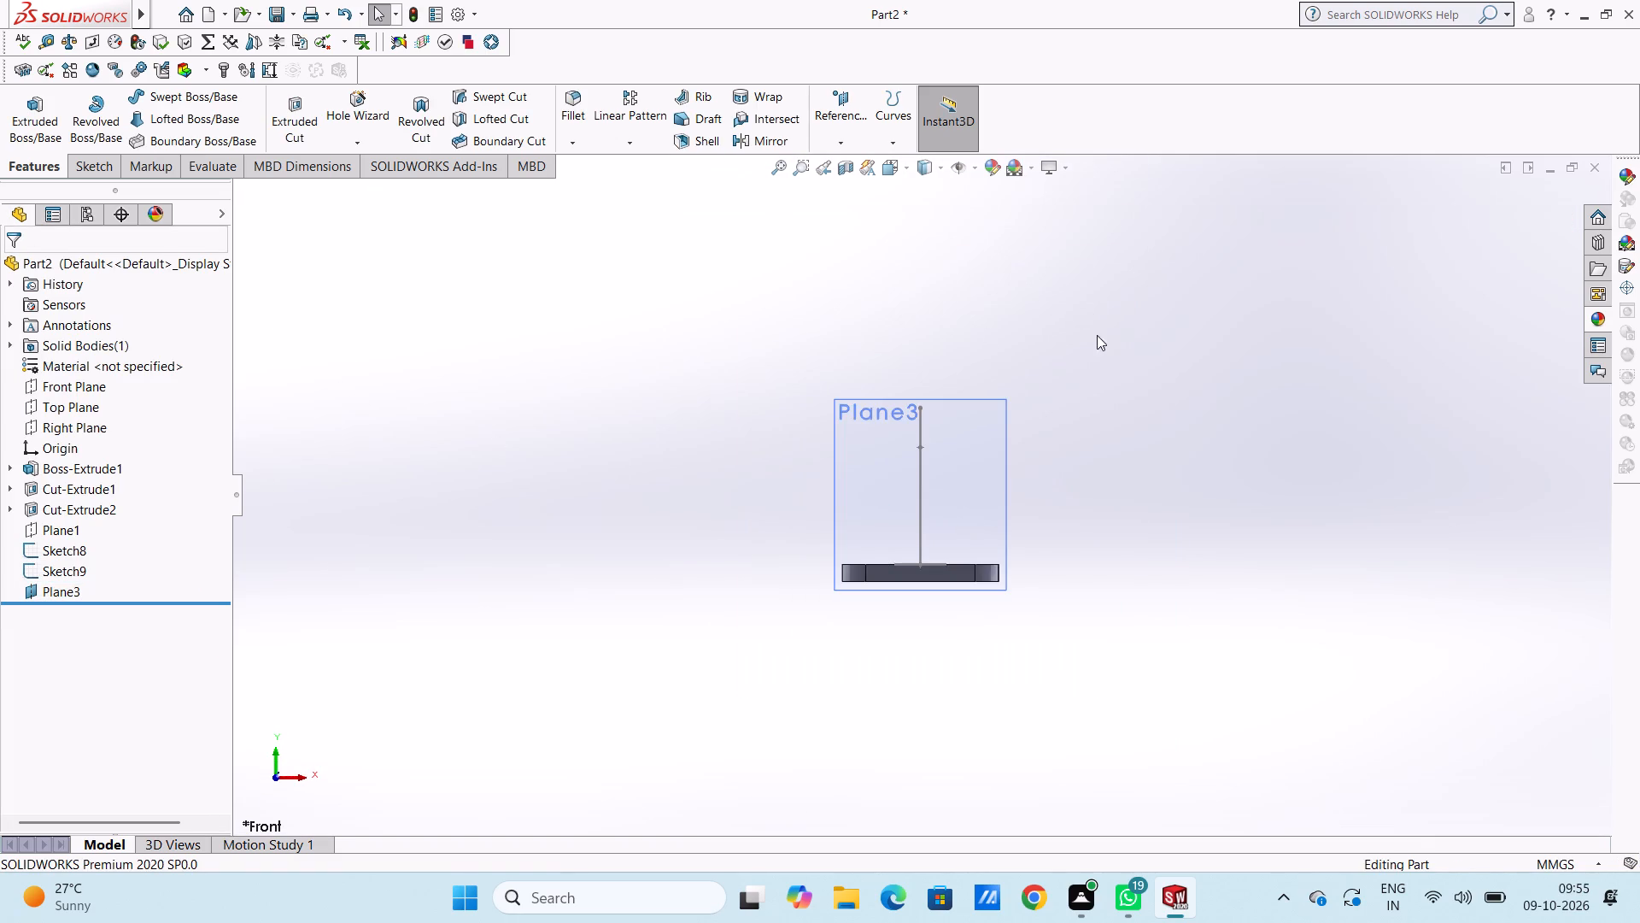
pyautogui.scroll(-3, 1099, 342)
pyautogui.click(821, 507)
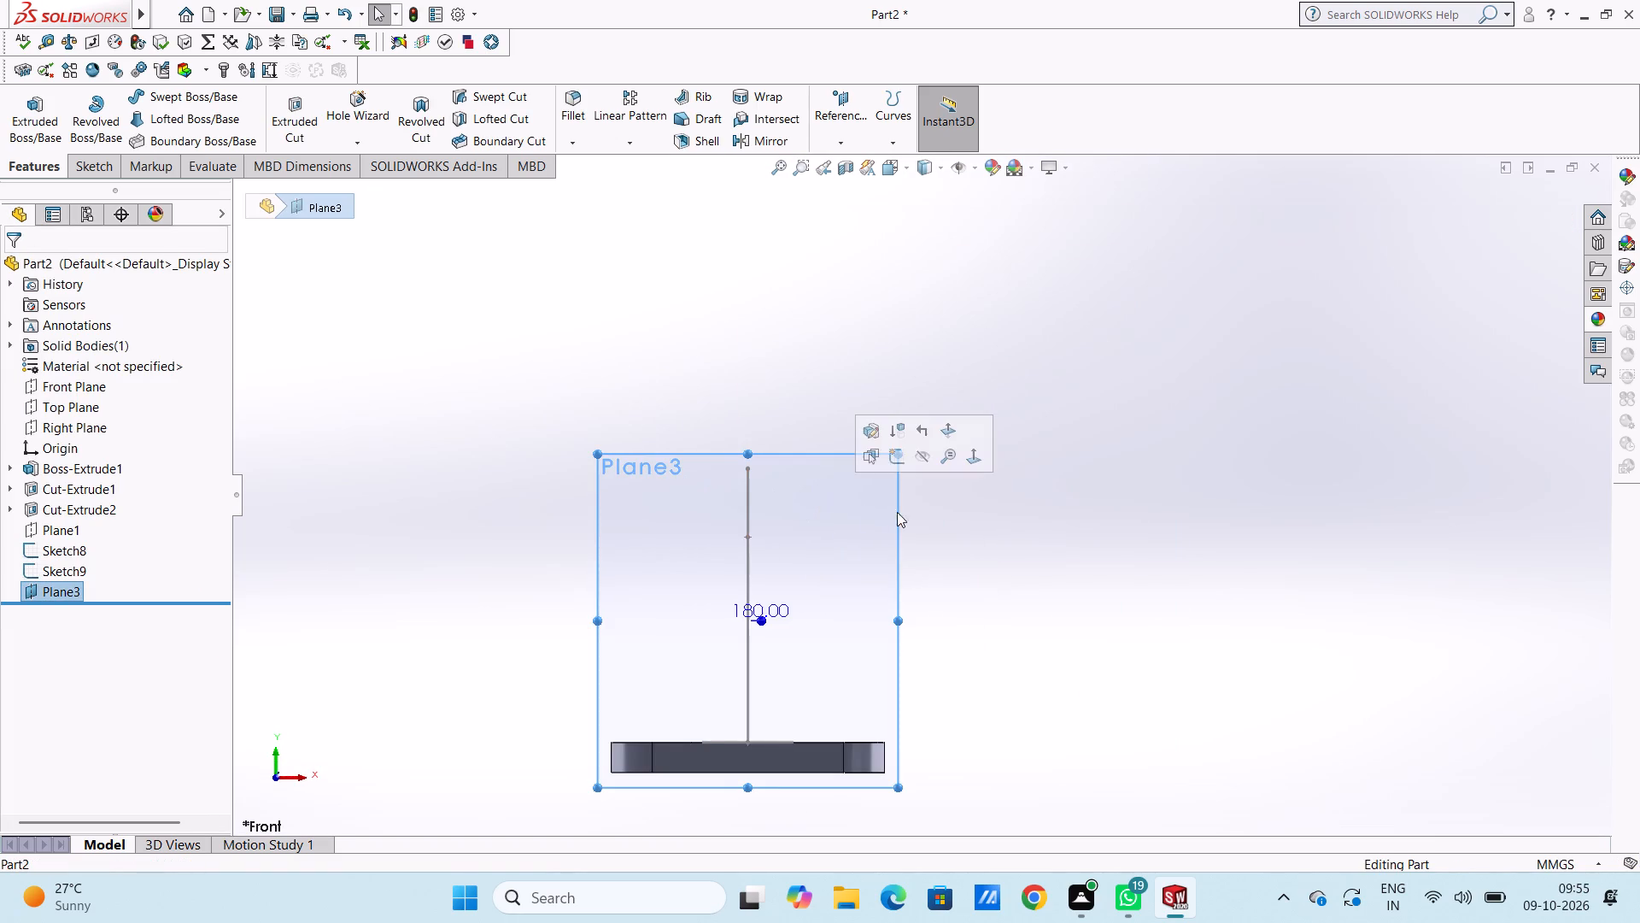
pyautogui.click(899, 466)
pyautogui.click(822, 389)
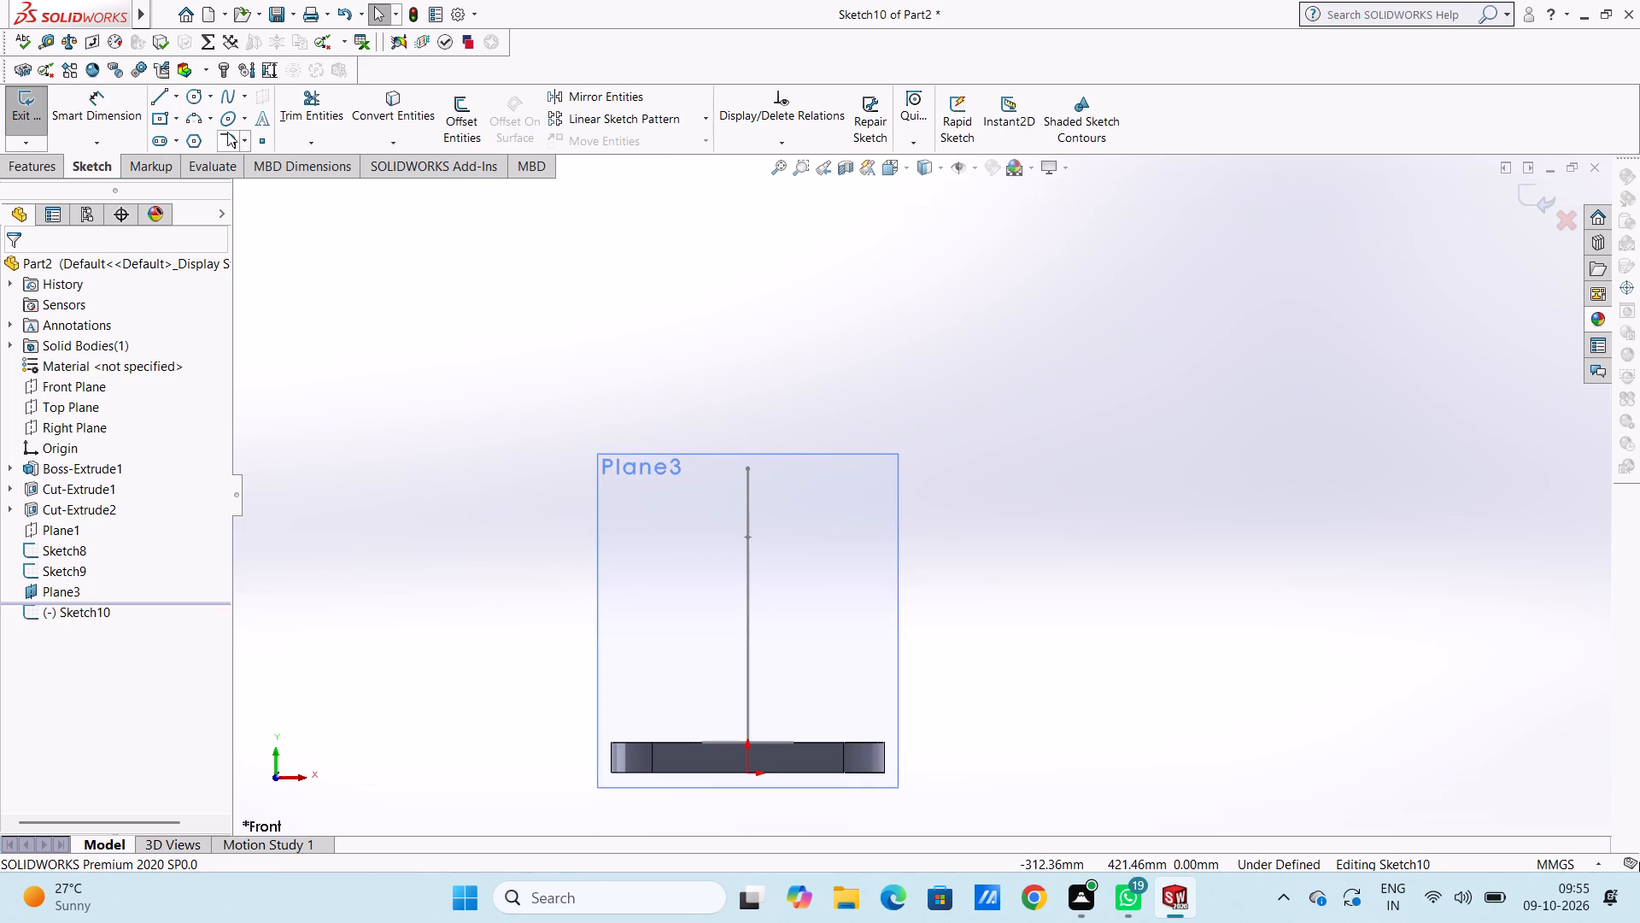
pyautogui.click(163, 92)
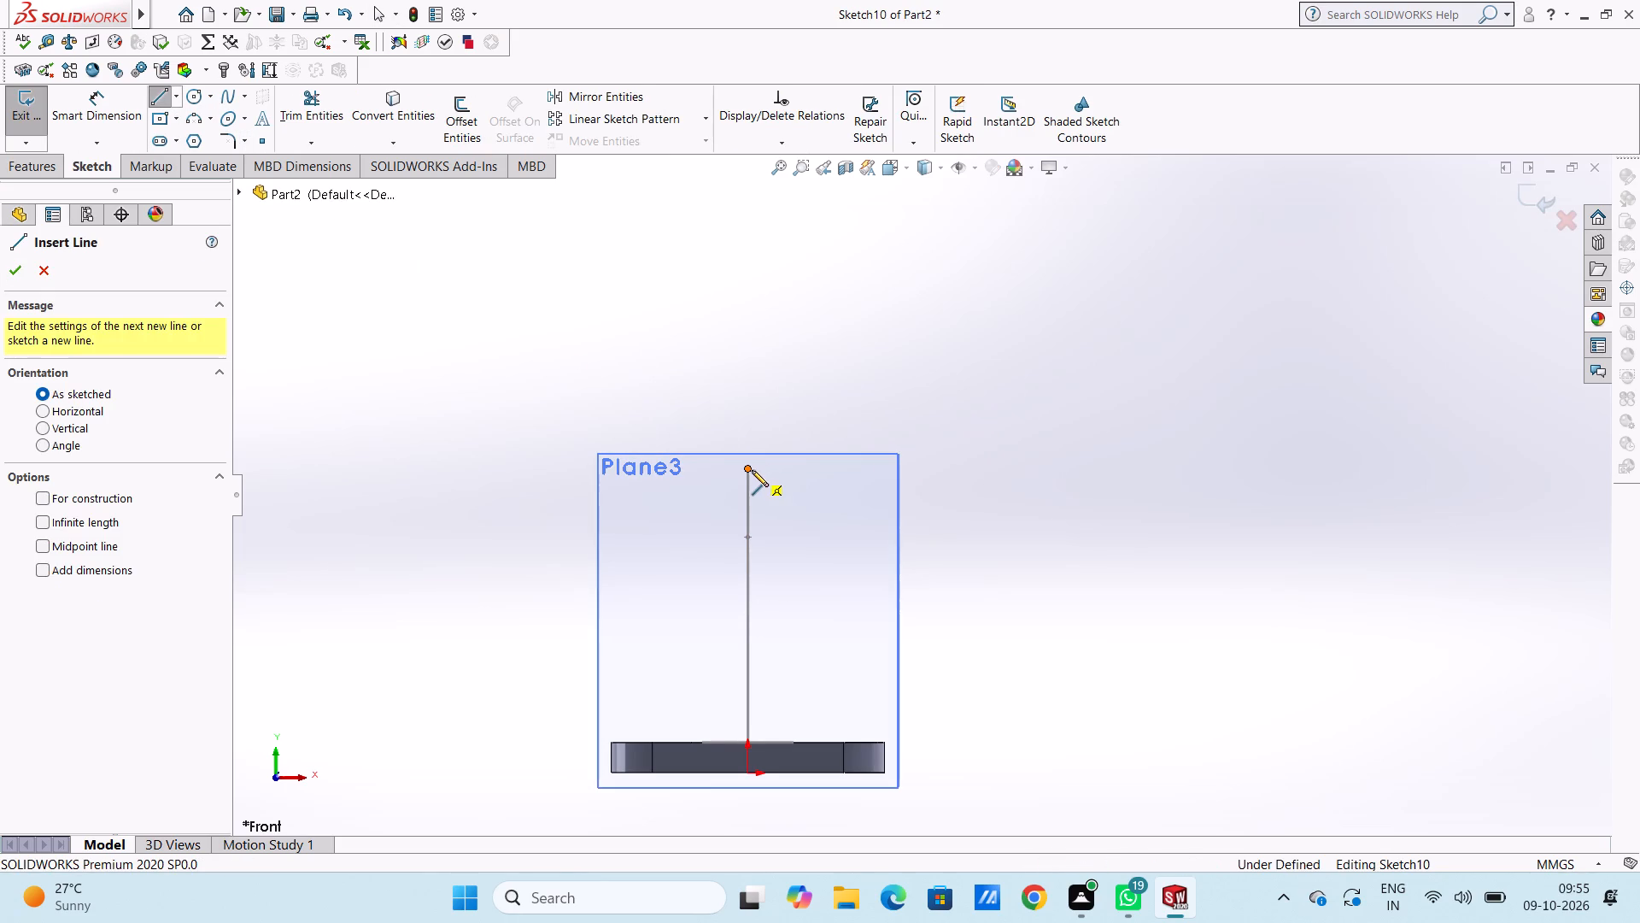
pyautogui.click(752, 470)
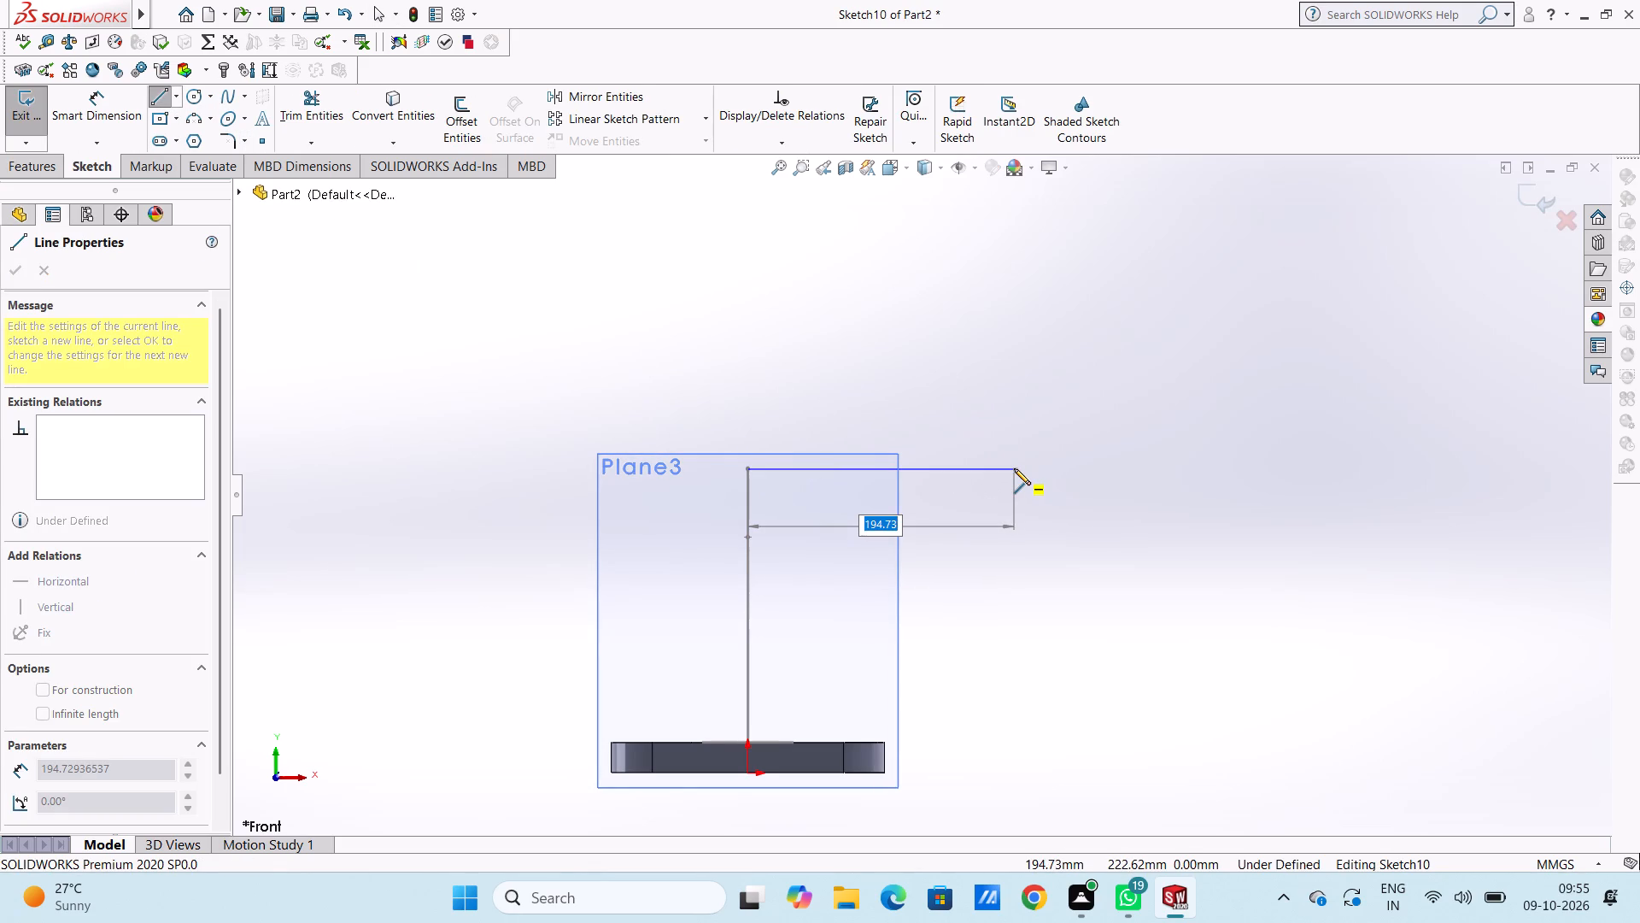
pyautogui.write('200')
pyautogui.press('Return')
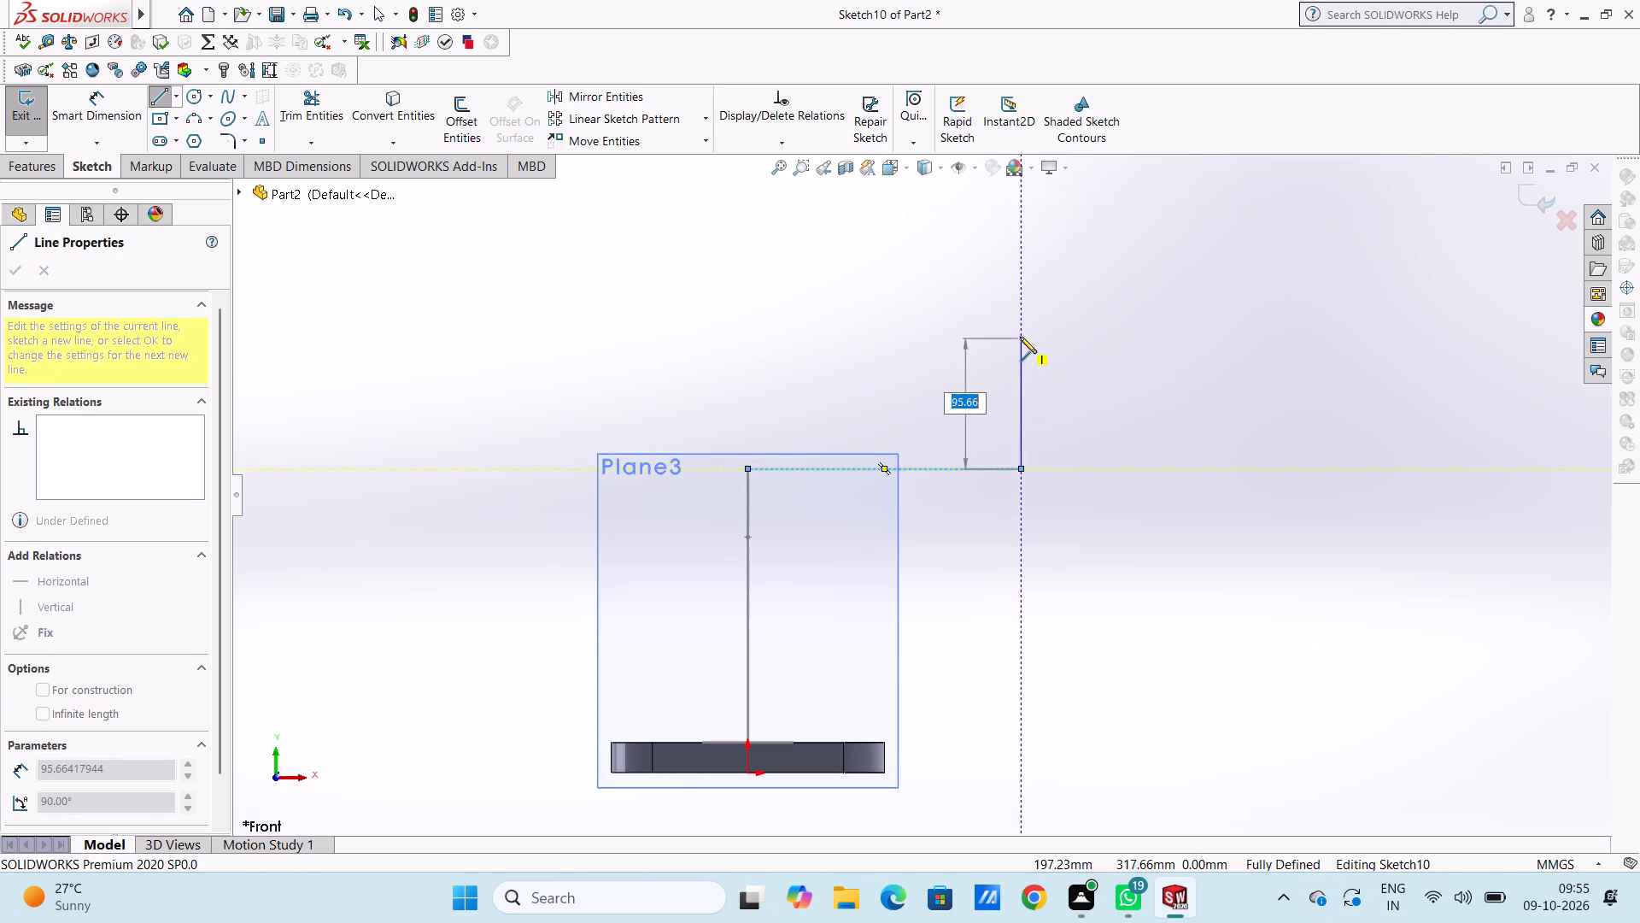
# Continue with a 180 mm vertical line upward from the outer end of the horizontal line.
pyautogui.scroll(2, 1020, 337)
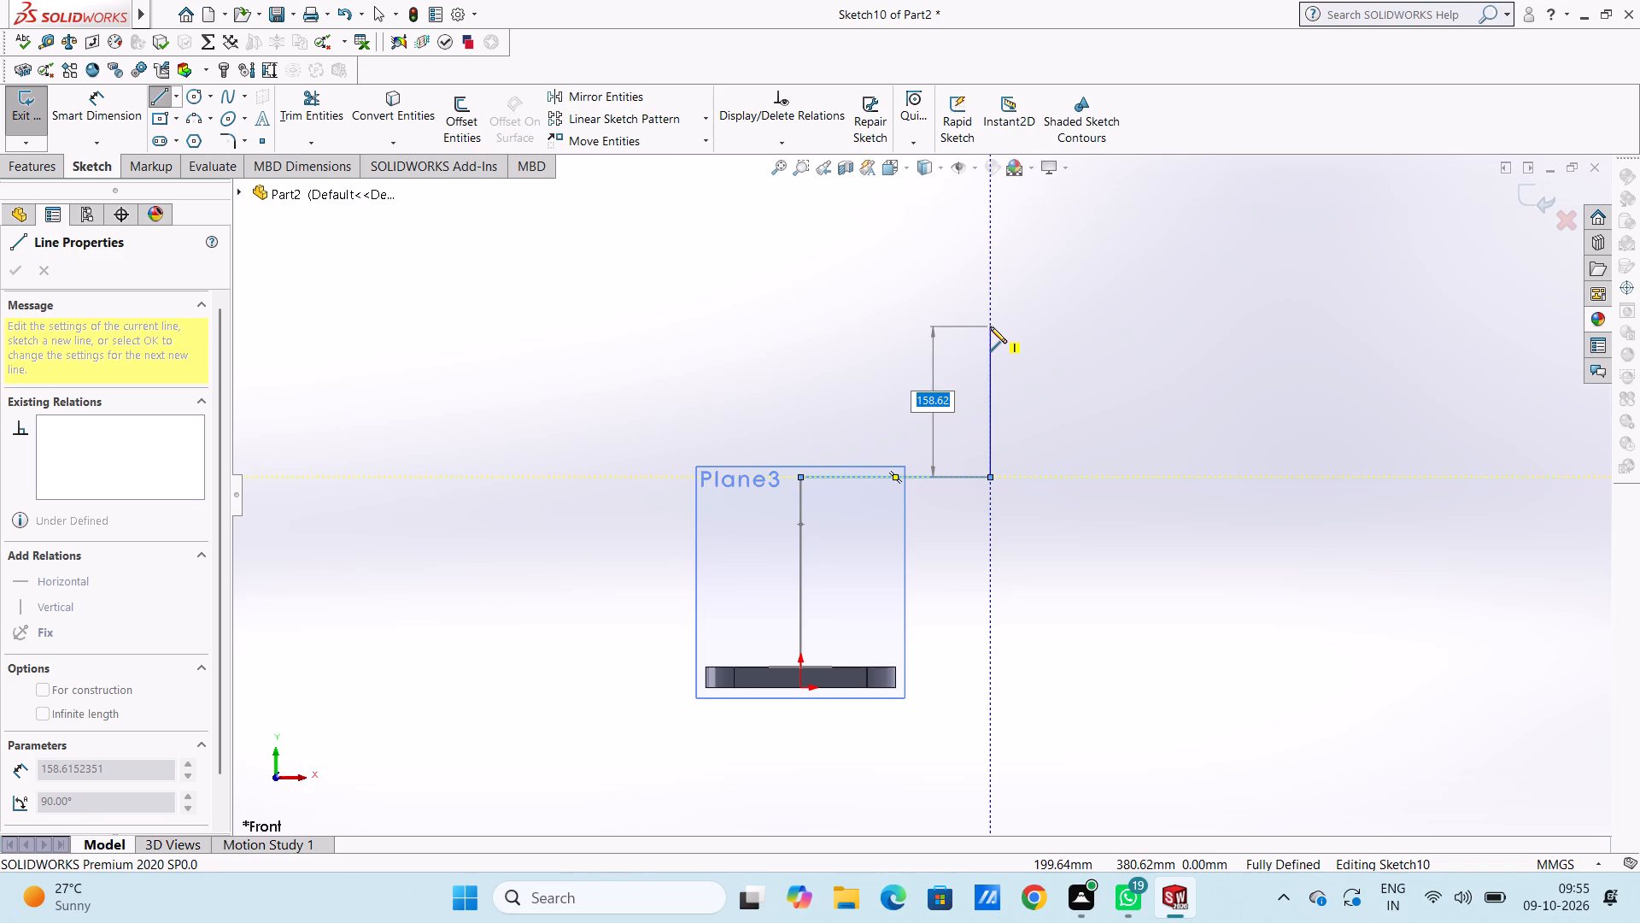
pyautogui.write('180')
pyautogui.press('Return')
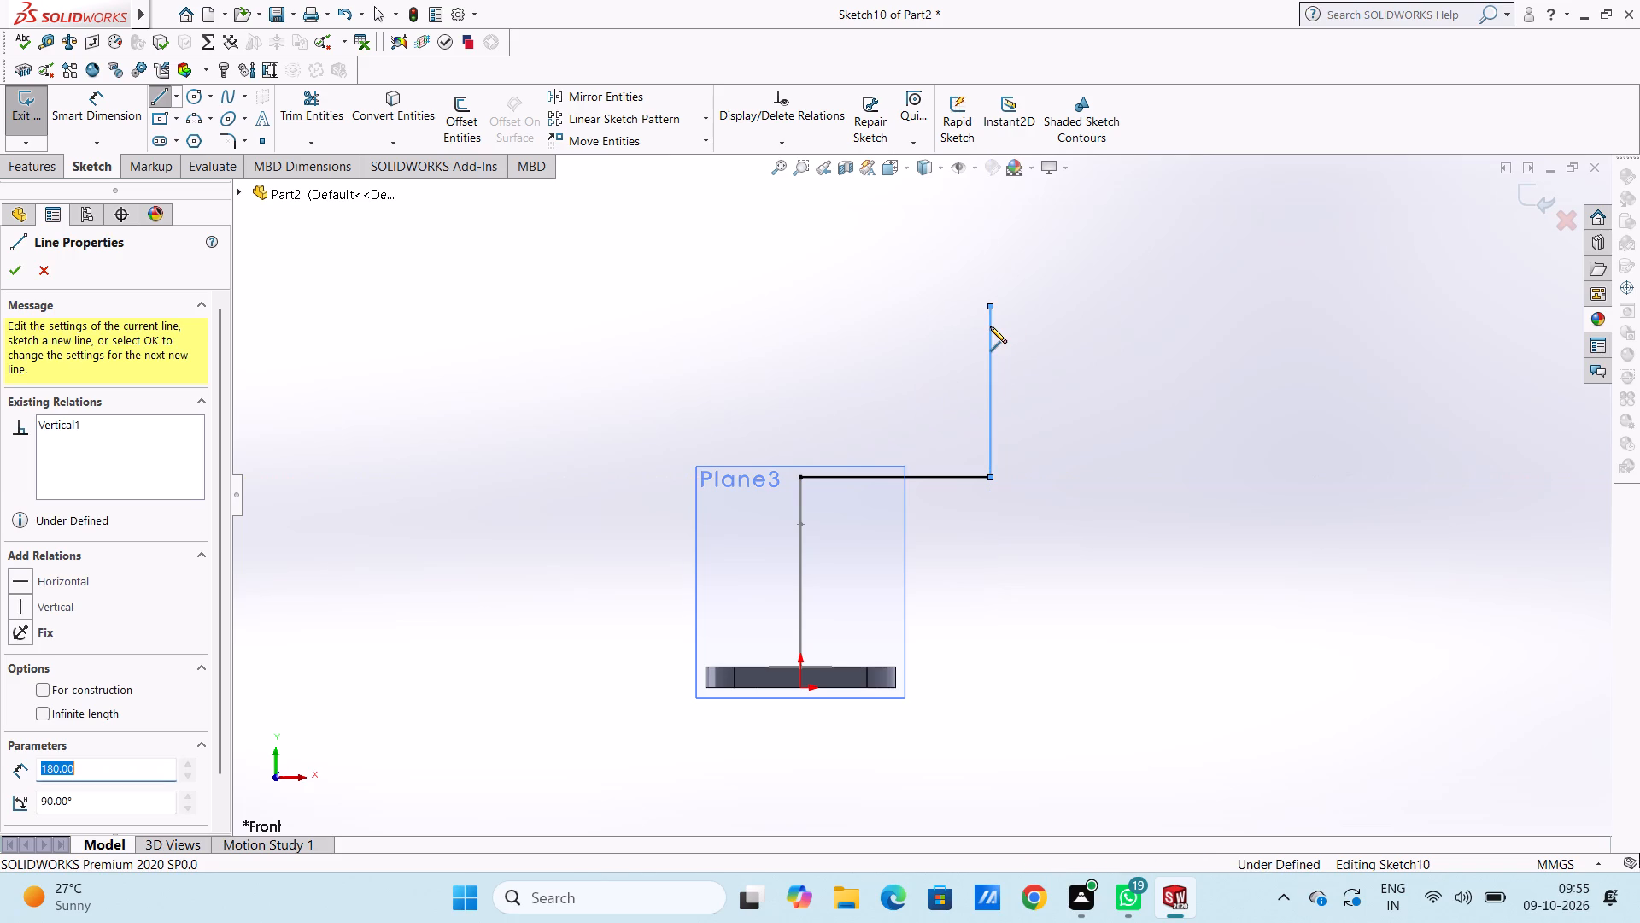
# Draw a 200 mm horizontal line in the +X direction from the upper end of the vertical line and finish the line chain.
pyautogui.scroll(1, 990, 326)
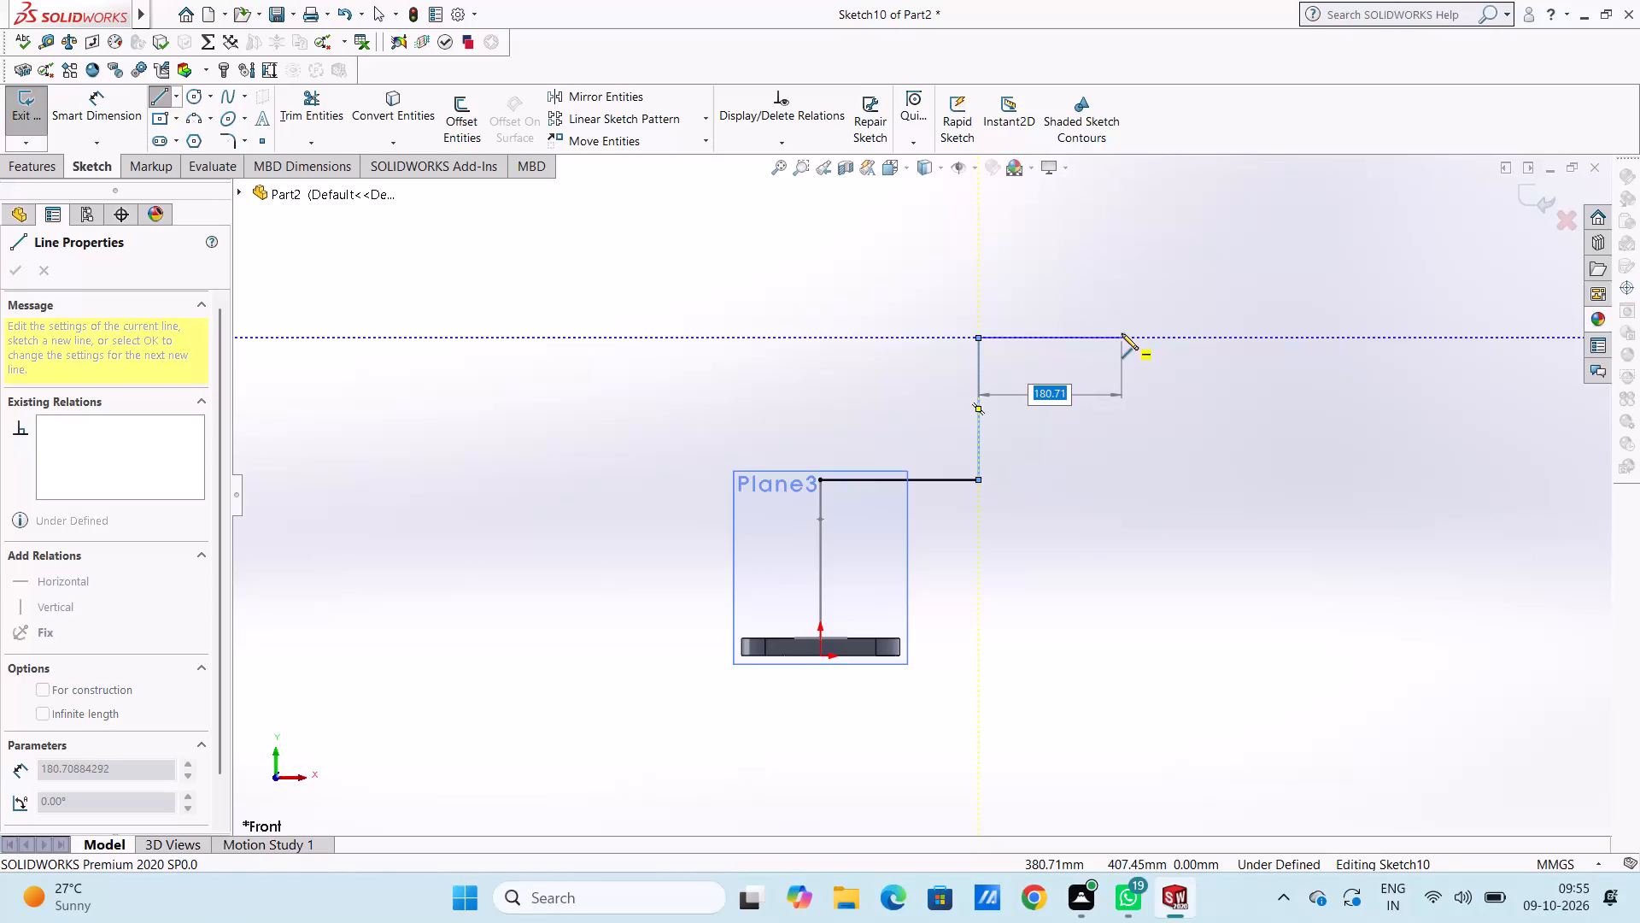
pyautogui.write('200')
pyautogui.press('Return')
pyautogui.press('Escape')
pyautogui.press('Escape')
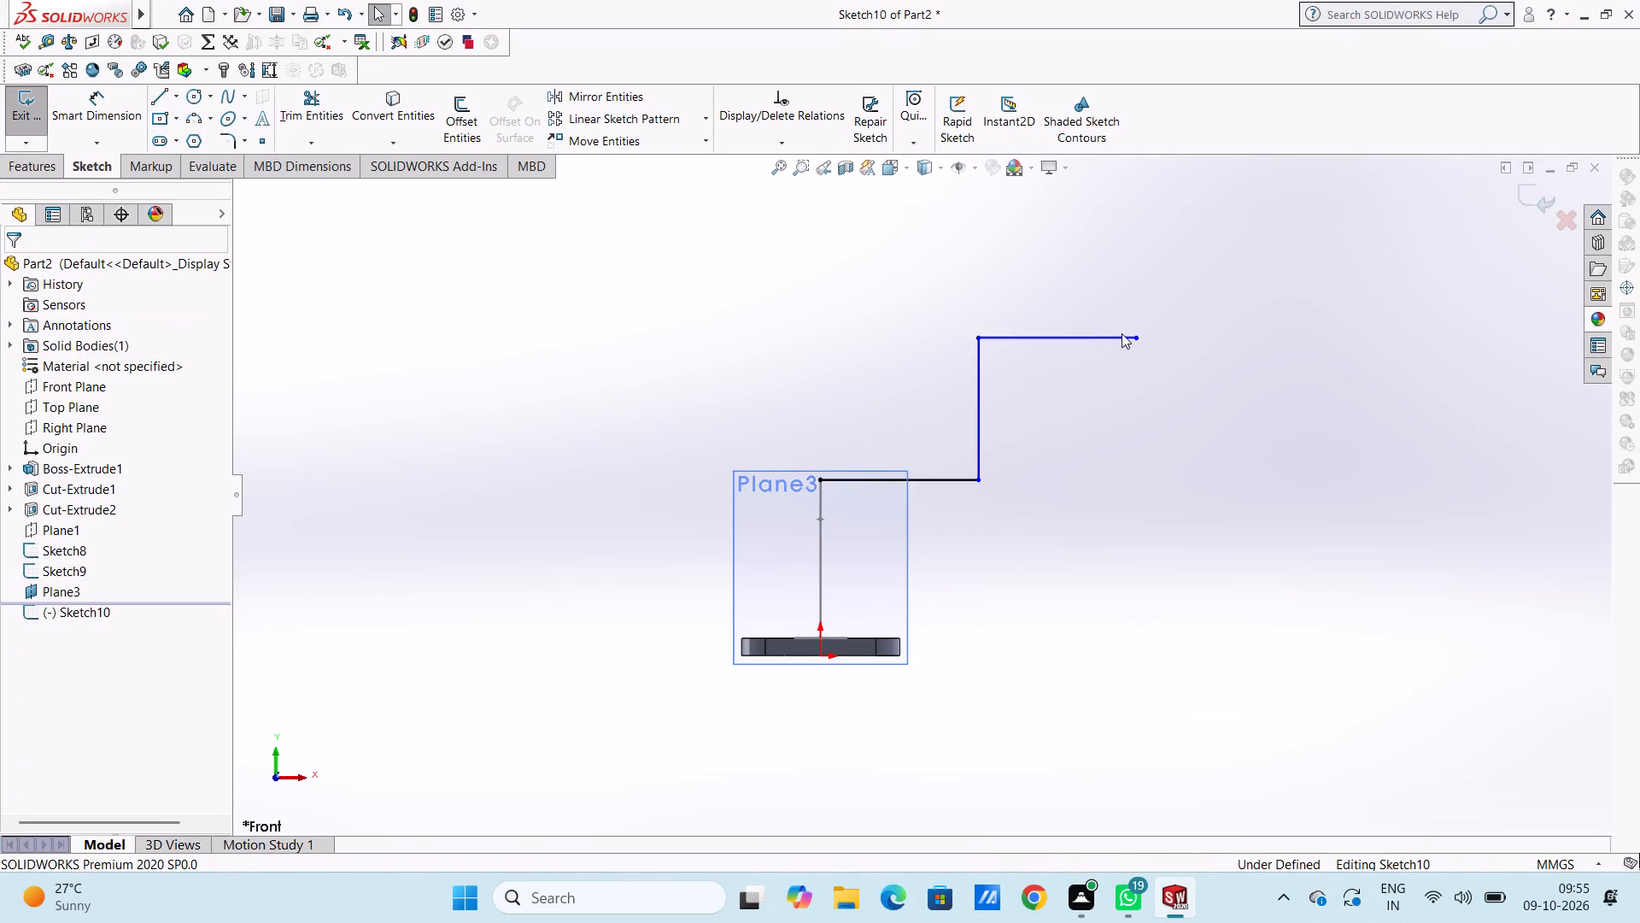
# Dimension the lower horizontal line at 200 mm, the vertical line at 180 mm and the upper horizontal line at 200 mm.
pyautogui.click(102, 115)
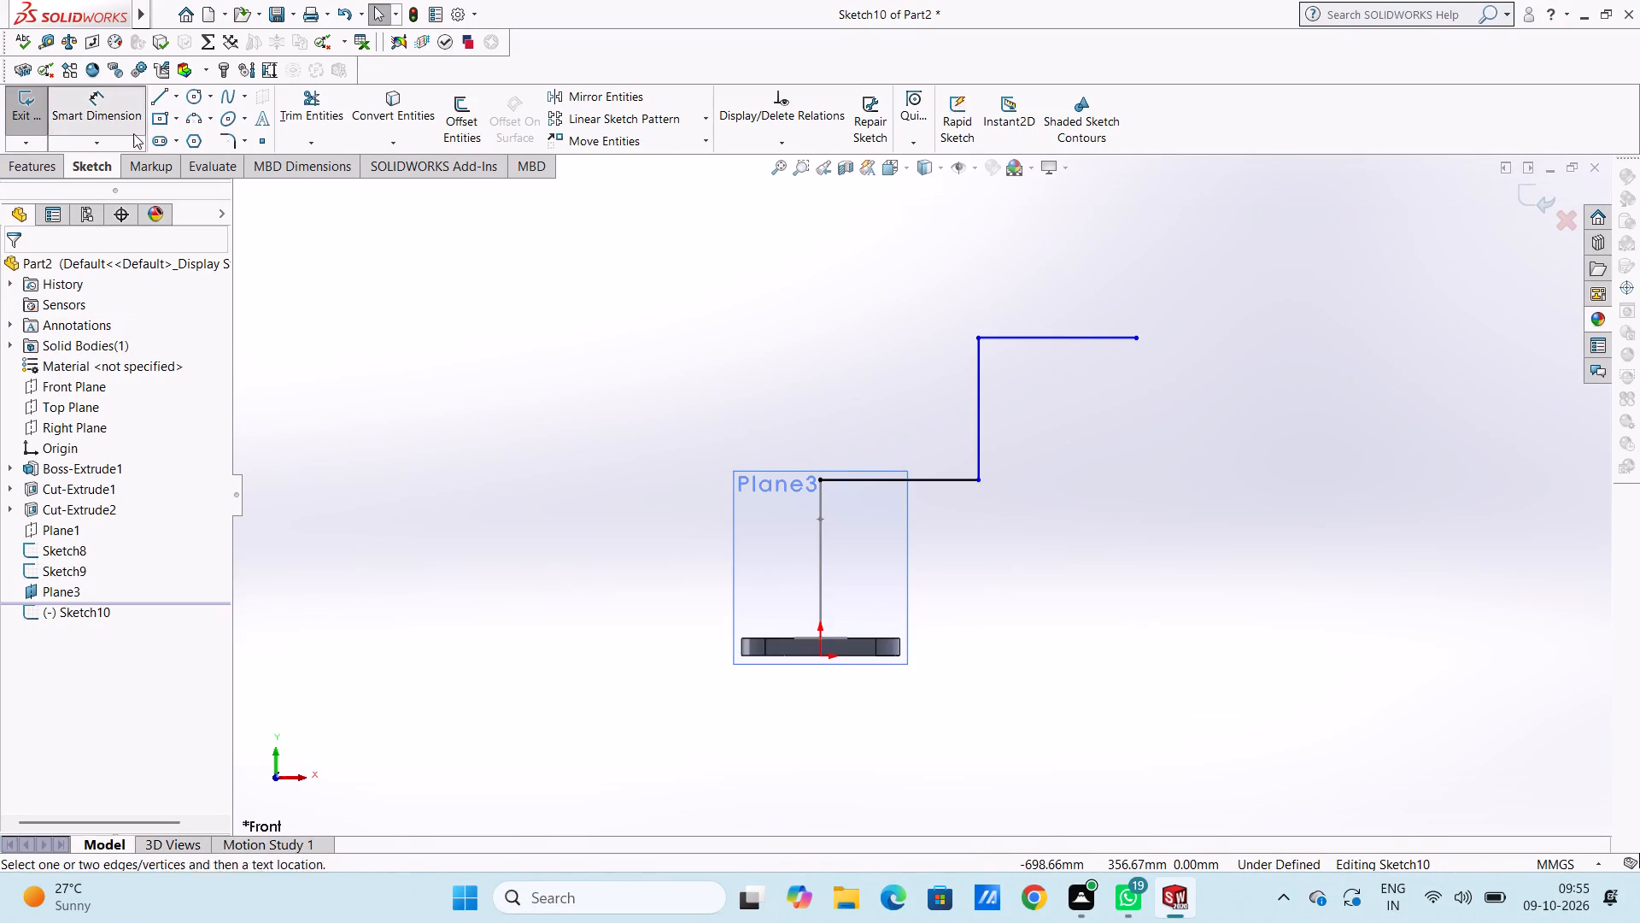
pyautogui.click(952, 481)
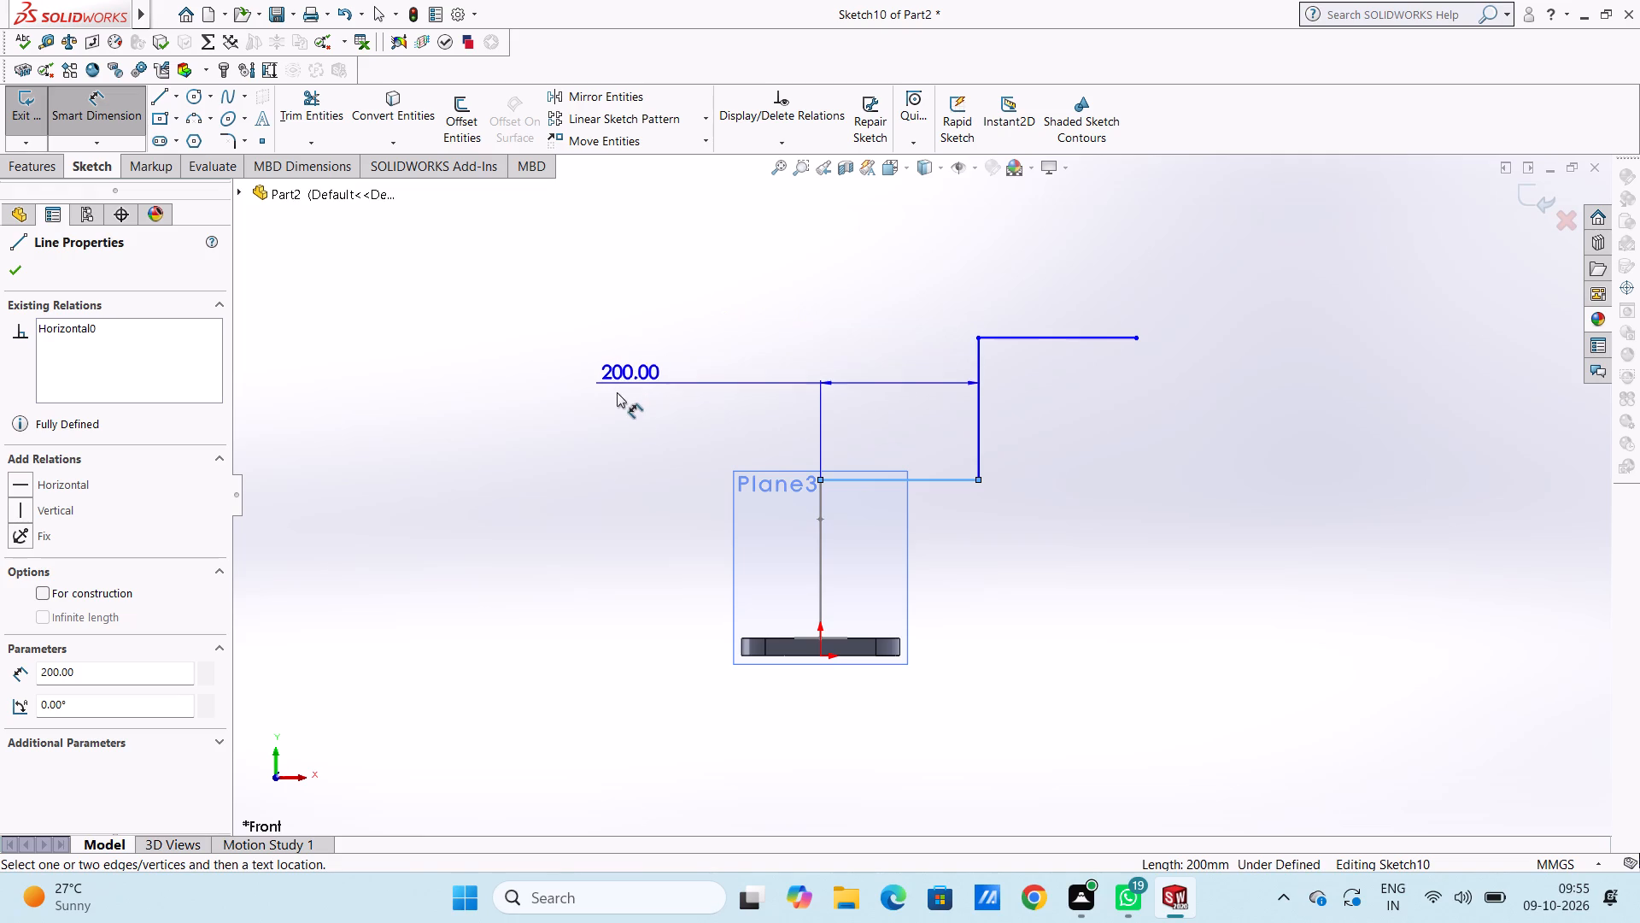
pyautogui.click(592, 399)
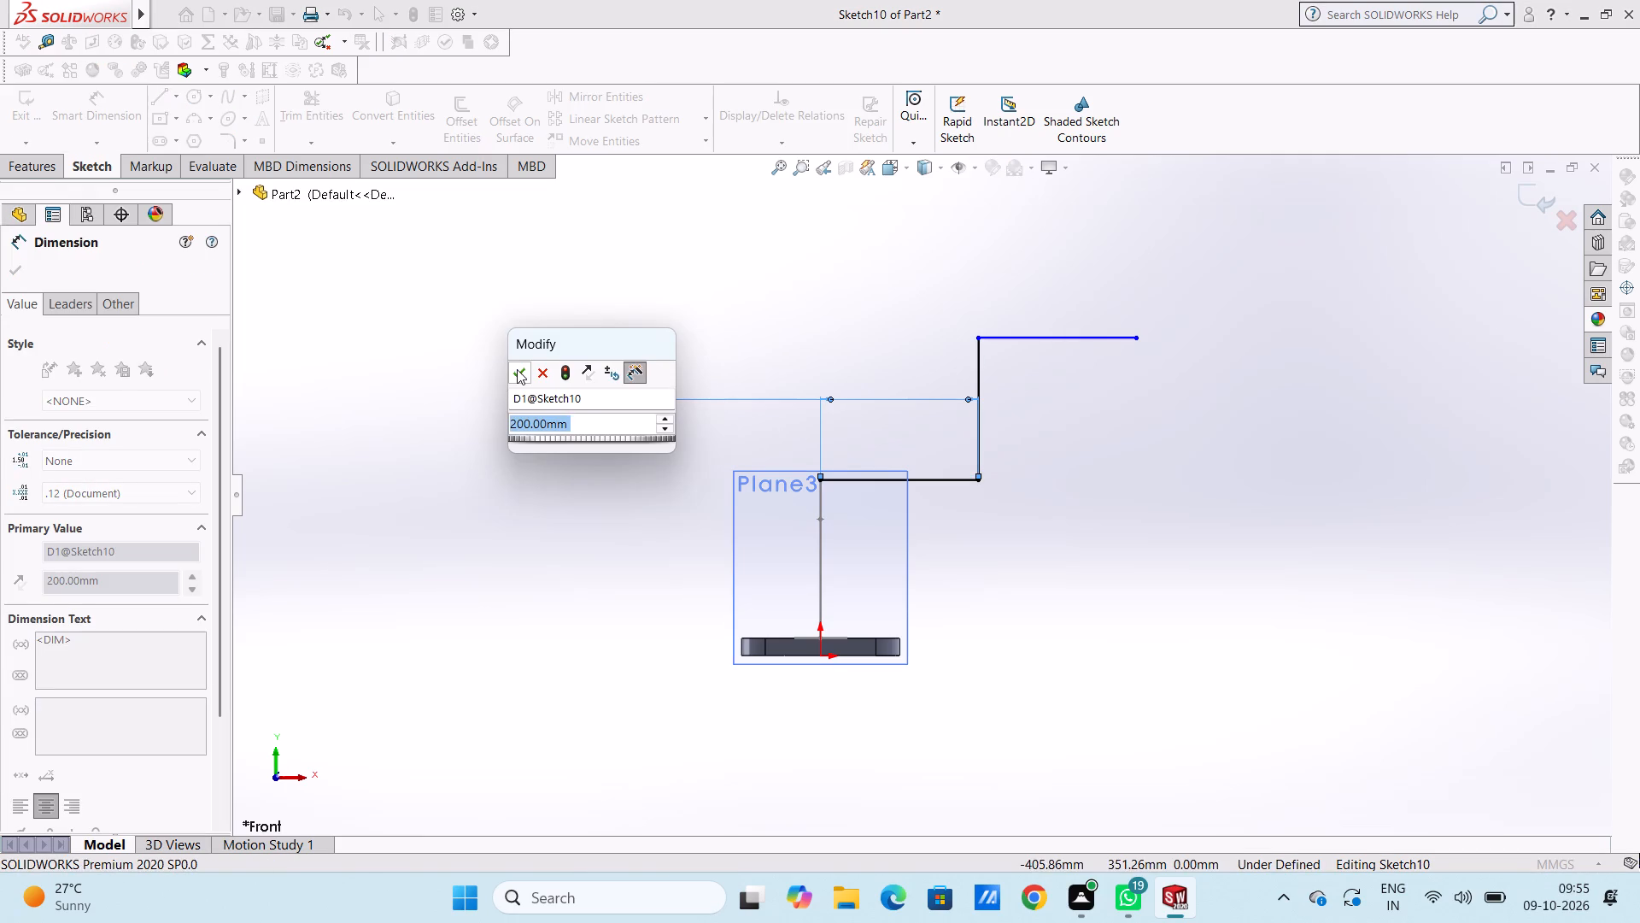
pyautogui.click(517, 369)
pyautogui.click(512, 372)
pyautogui.click(984, 379)
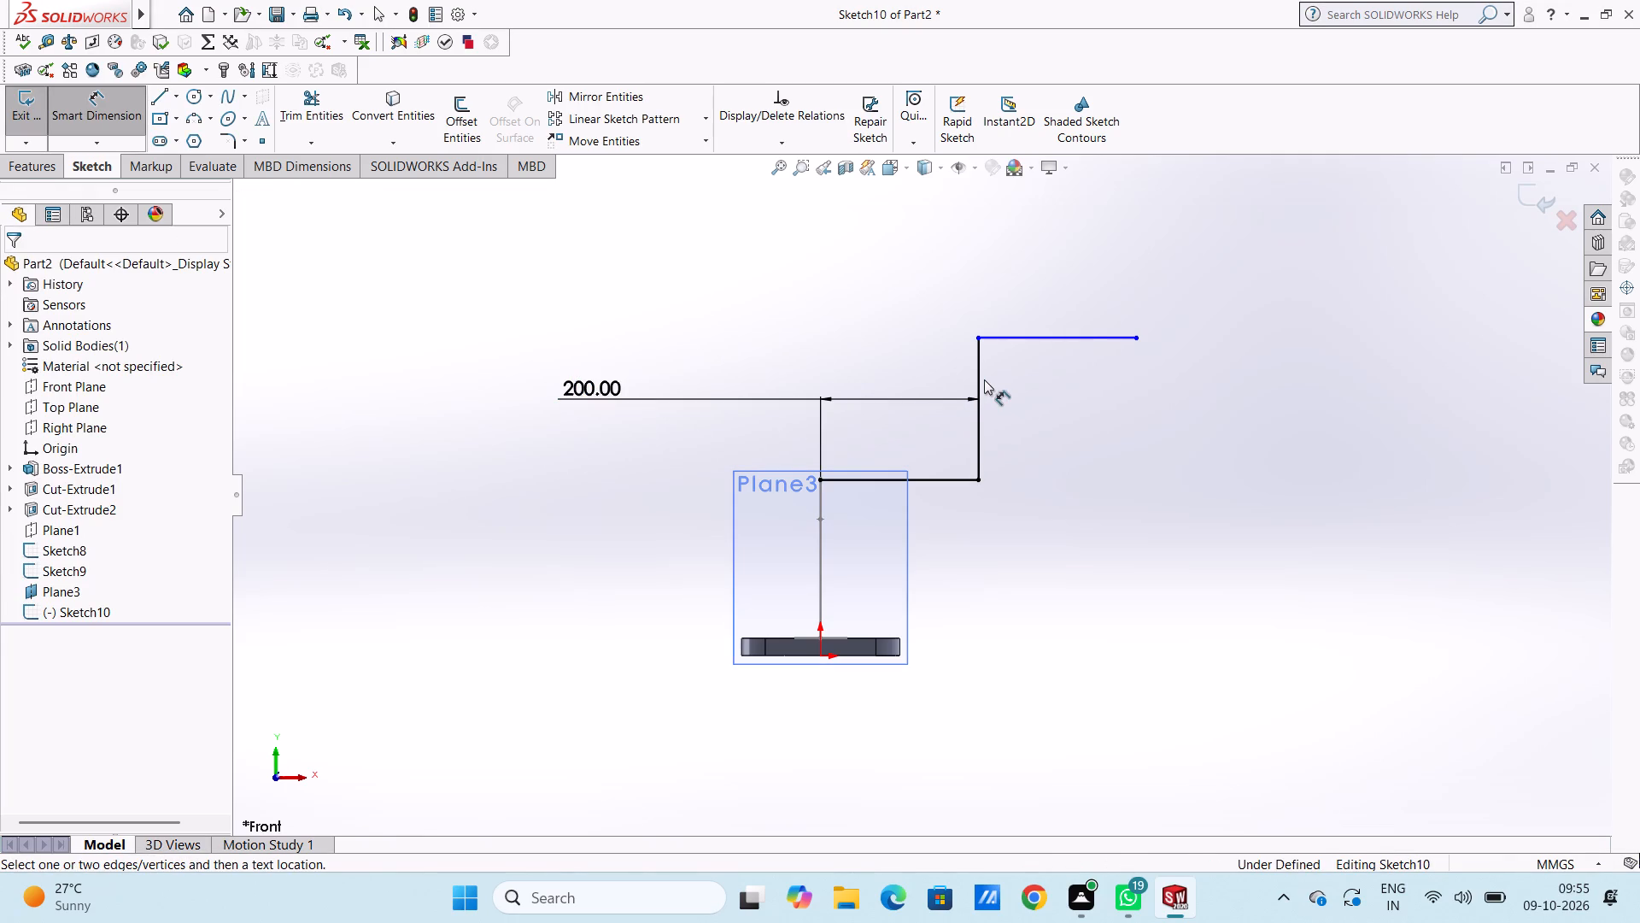
pyautogui.click(982, 375)
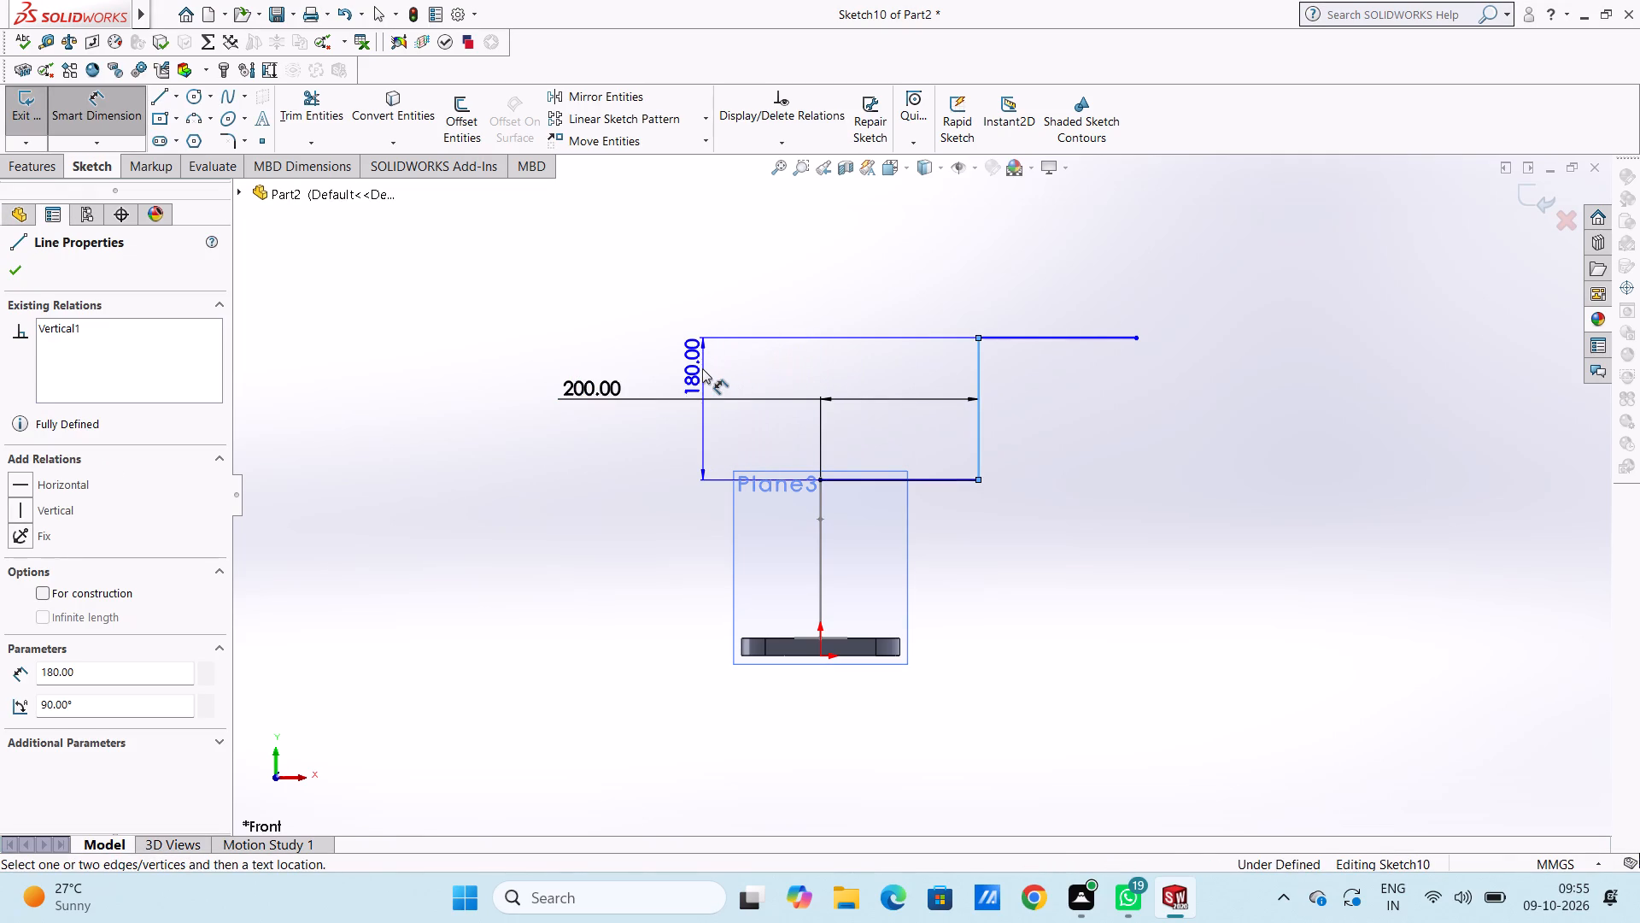
pyautogui.click(702, 368)
pyautogui.click(624, 341)
pyautogui.click(610, 324)
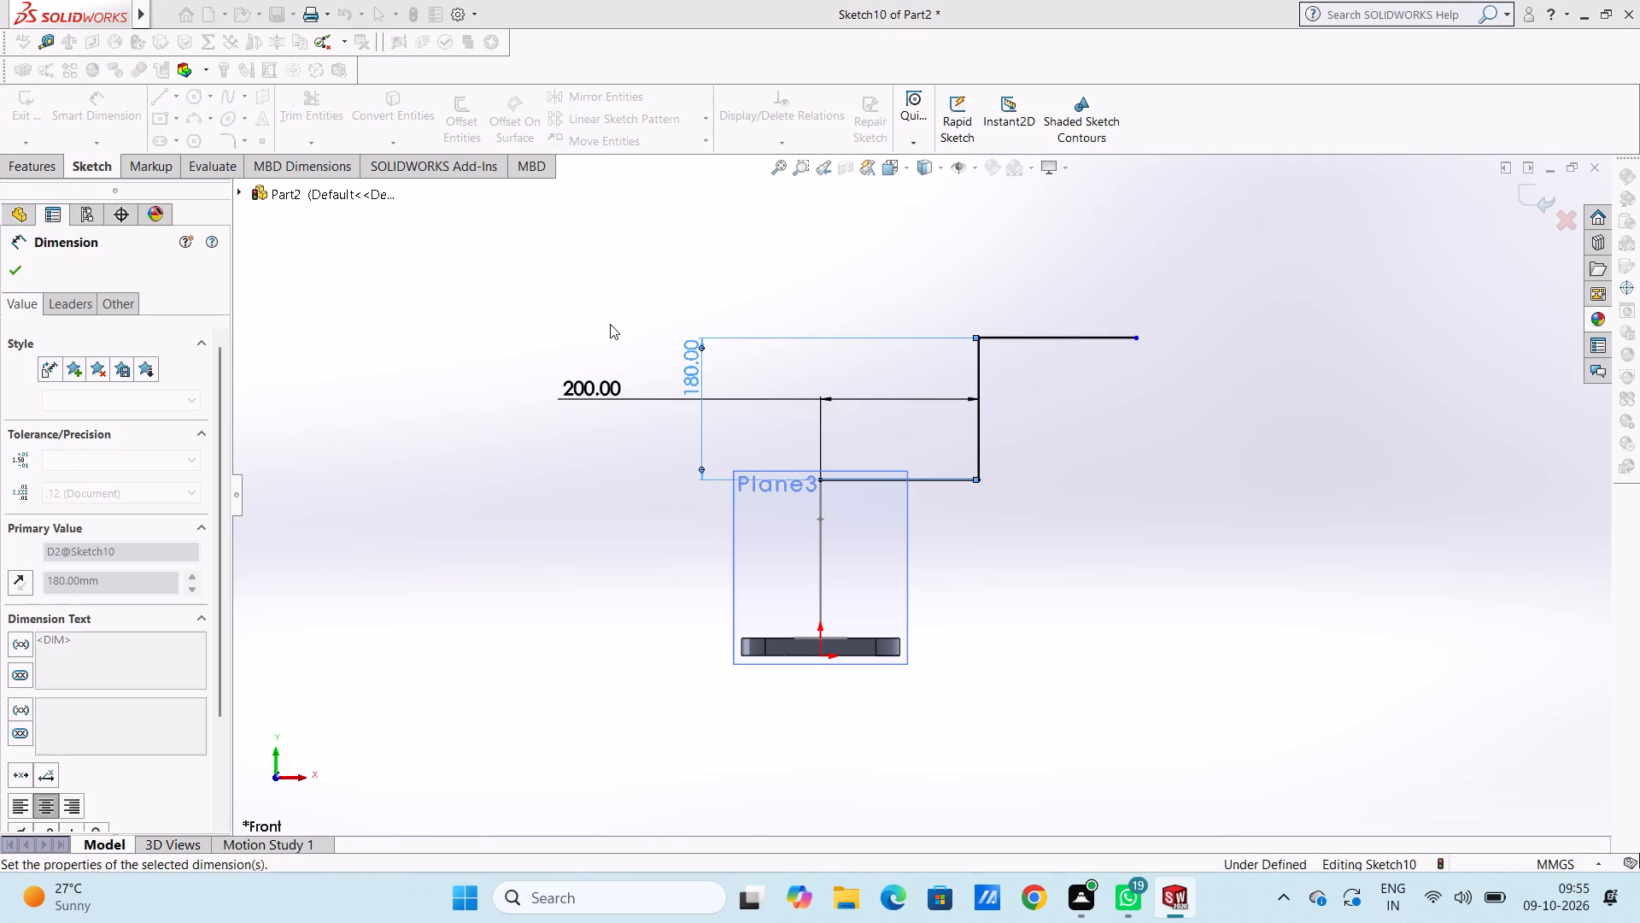
pyautogui.click(1040, 335)
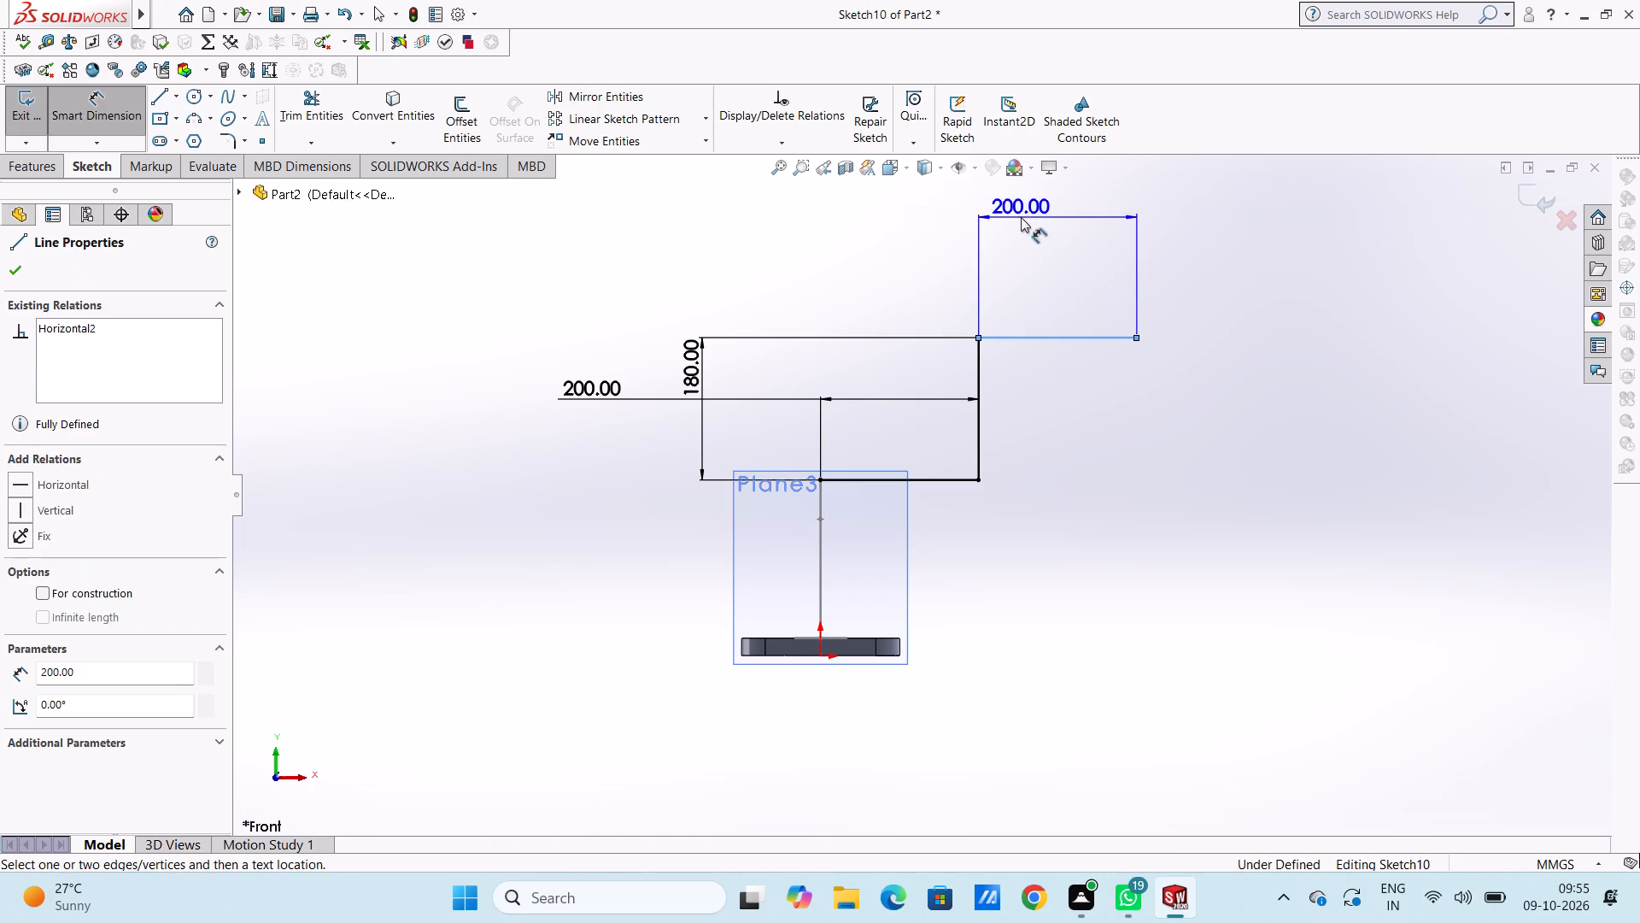
pyautogui.click(1021, 217)
pyautogui.click(954, 187)
pyautogui.click(911, 224)
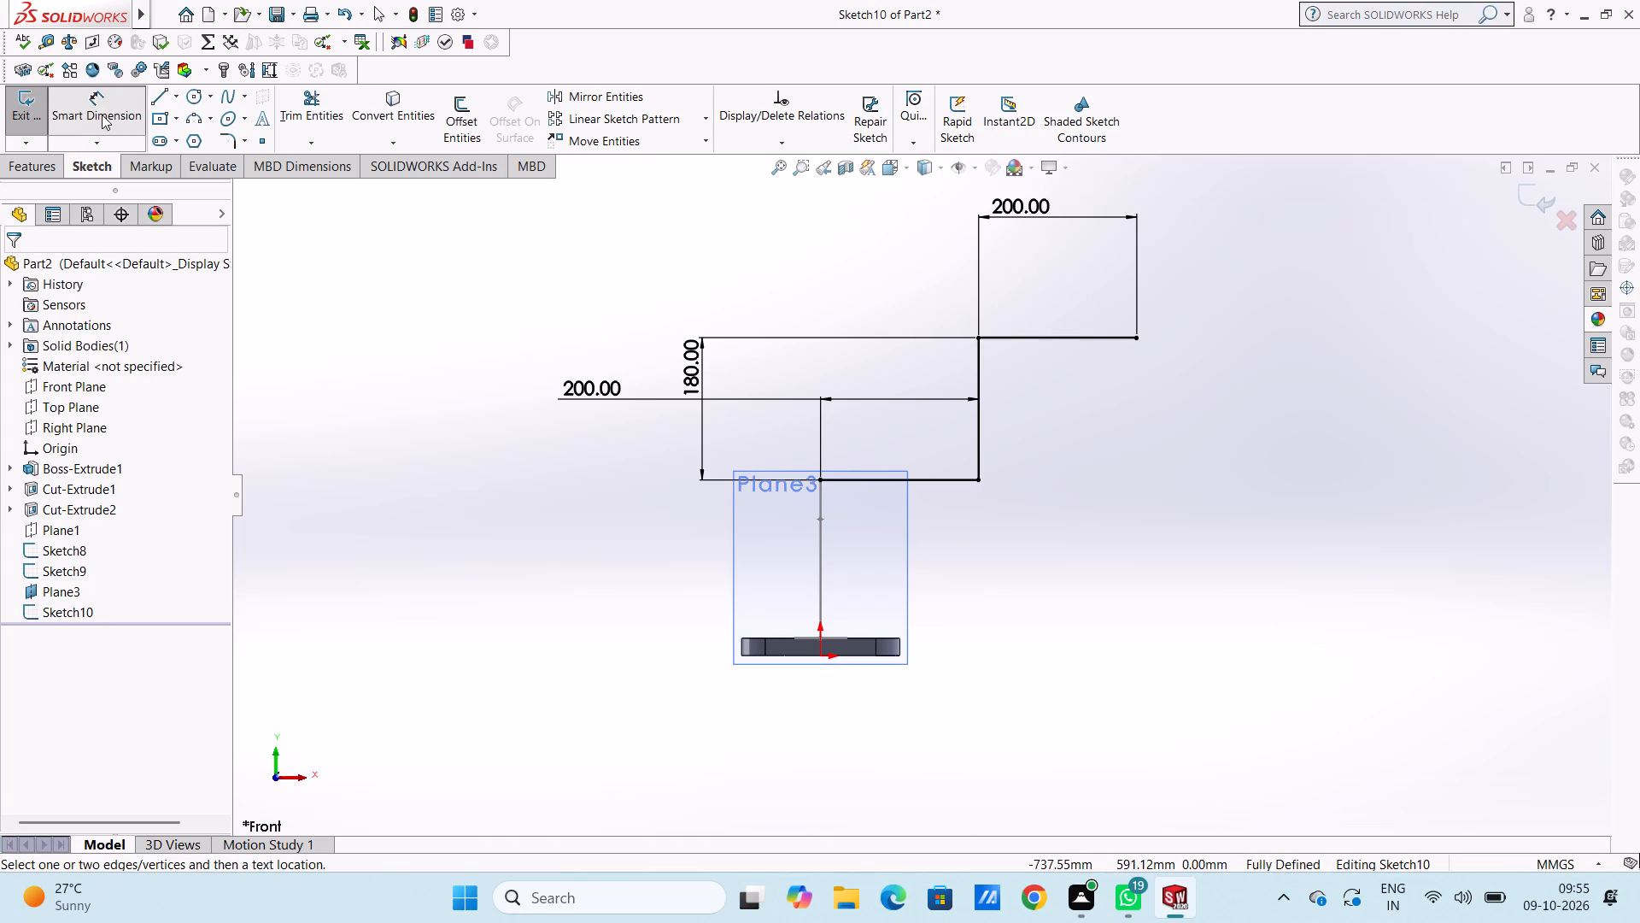
pyautogui.click(102, 114)
# Round both corners between the vertical line and the two horizontal lines with 50 mm sketch fillets.
pyautogui.click(231, 145)
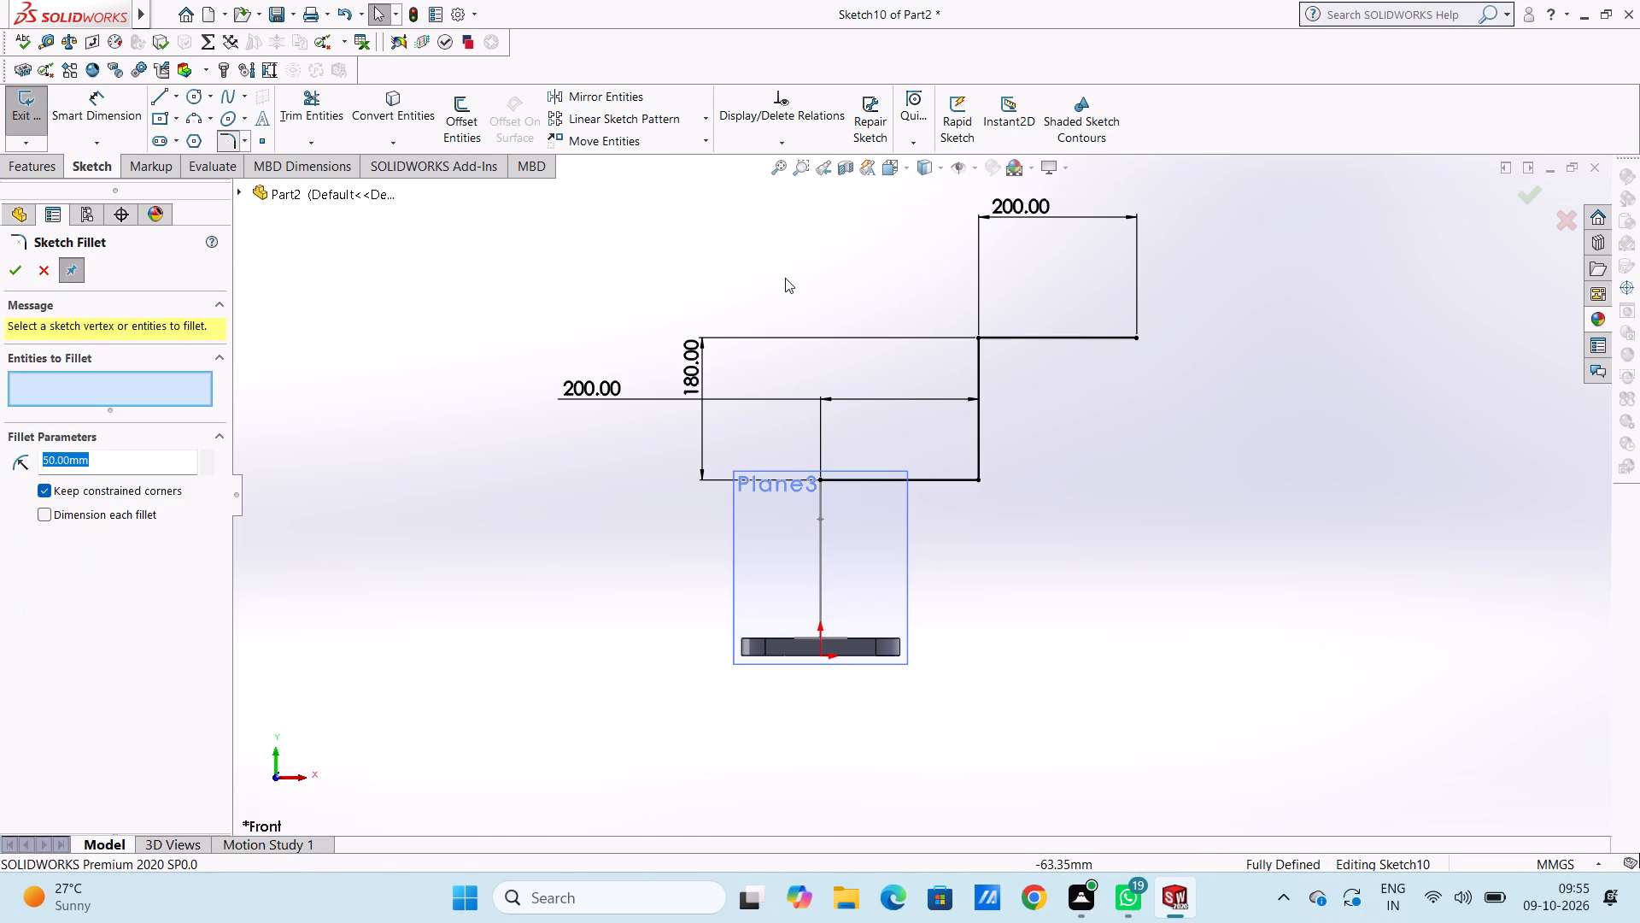
pyautogui.scroll(-3, 877, 463)
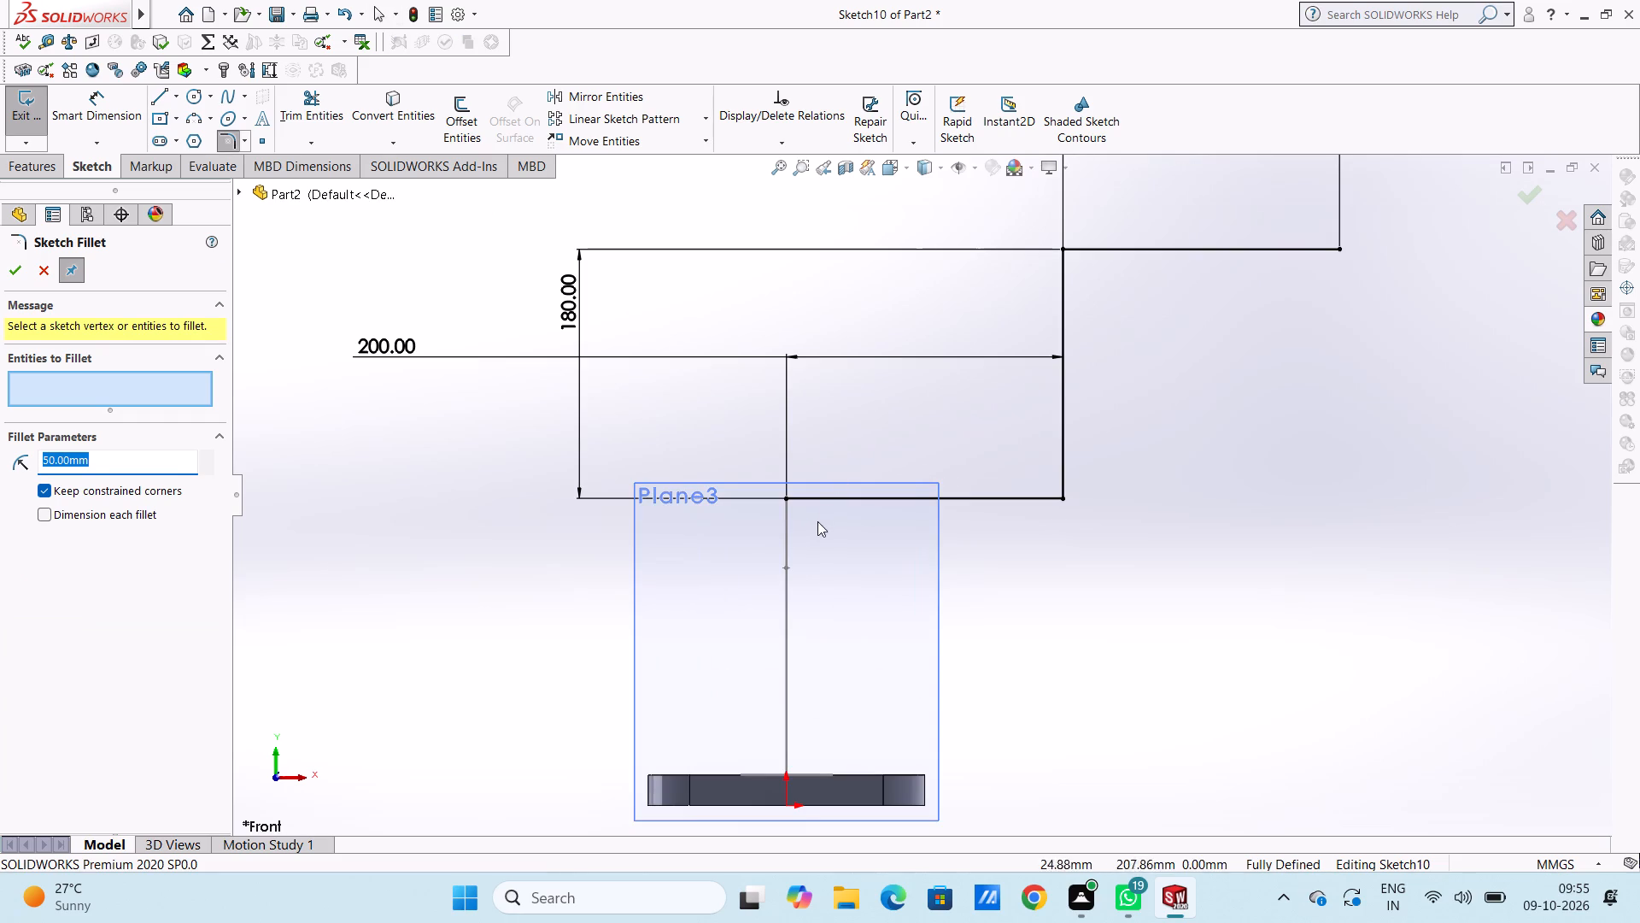
pyautogui.moveTo(906, 394); pyautogui.dragTo(903, 503, button='middle')
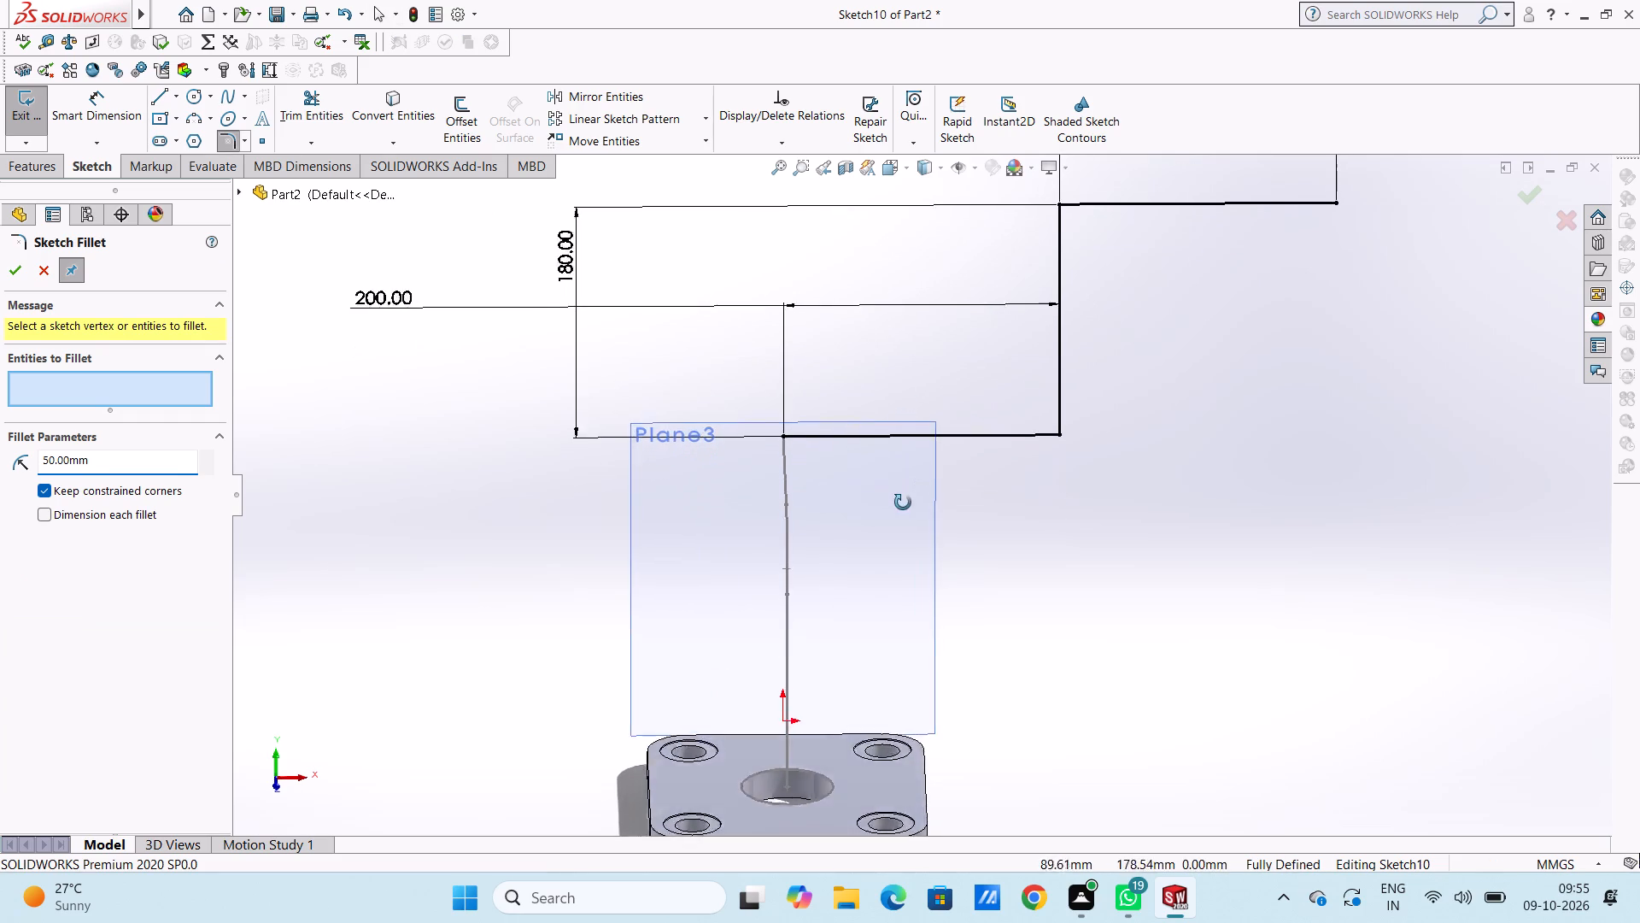
pyautogui.moveTo(903, 503); pyautogui.dragTo(887, 539, button='middle')
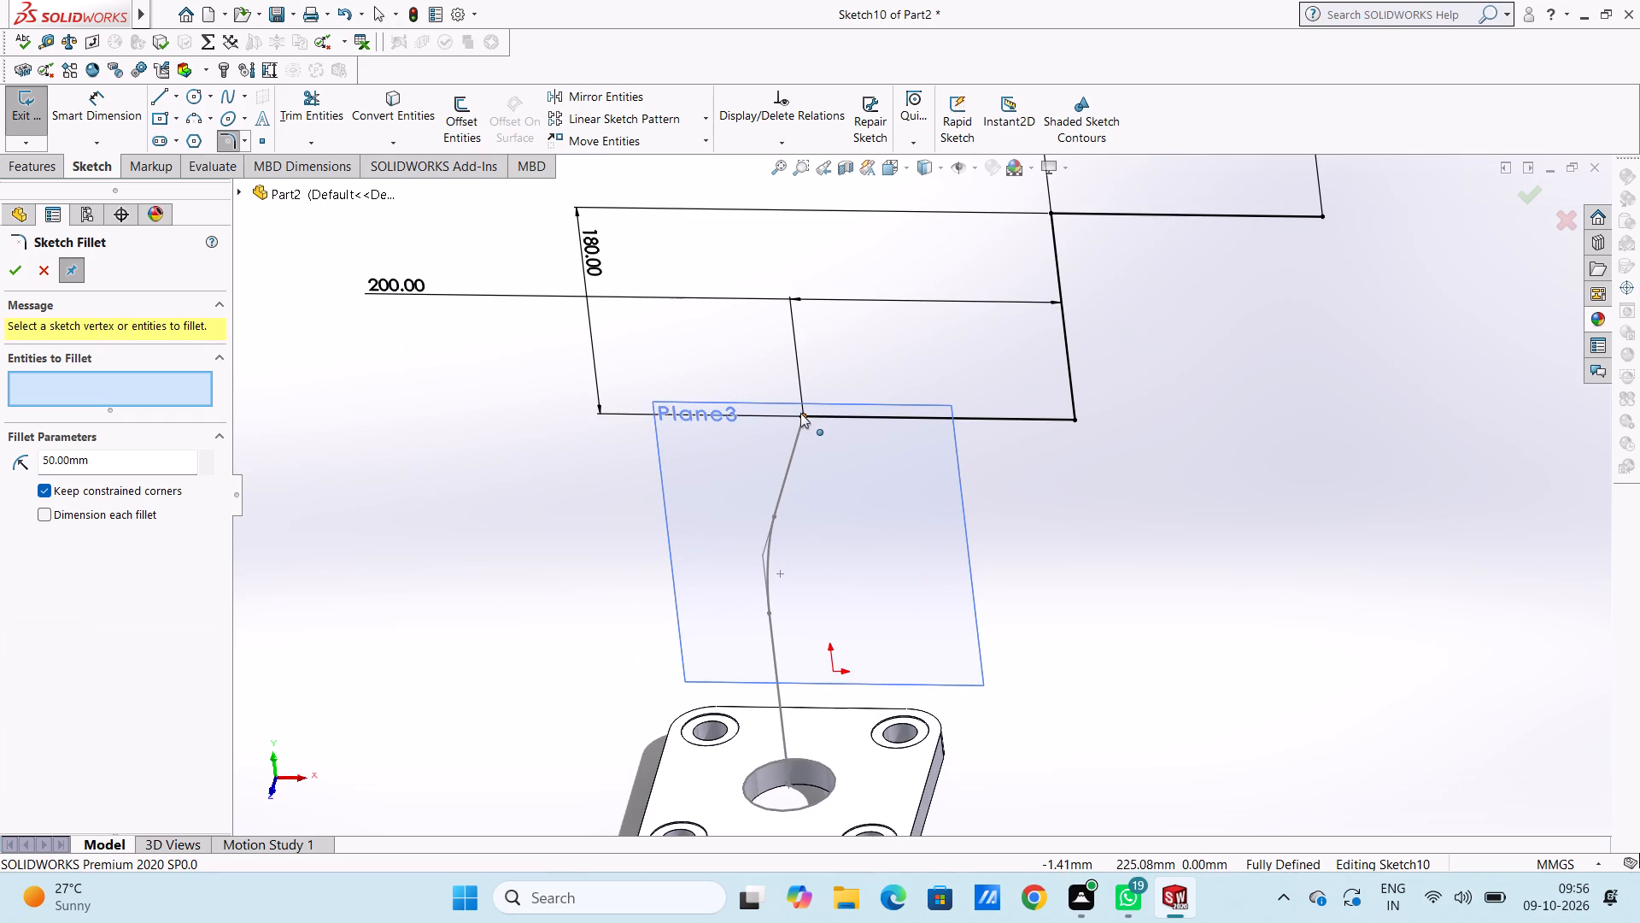
pyautogui.moveTo(870, 345); pyautogui.dragTo(900, 509, button='middle')
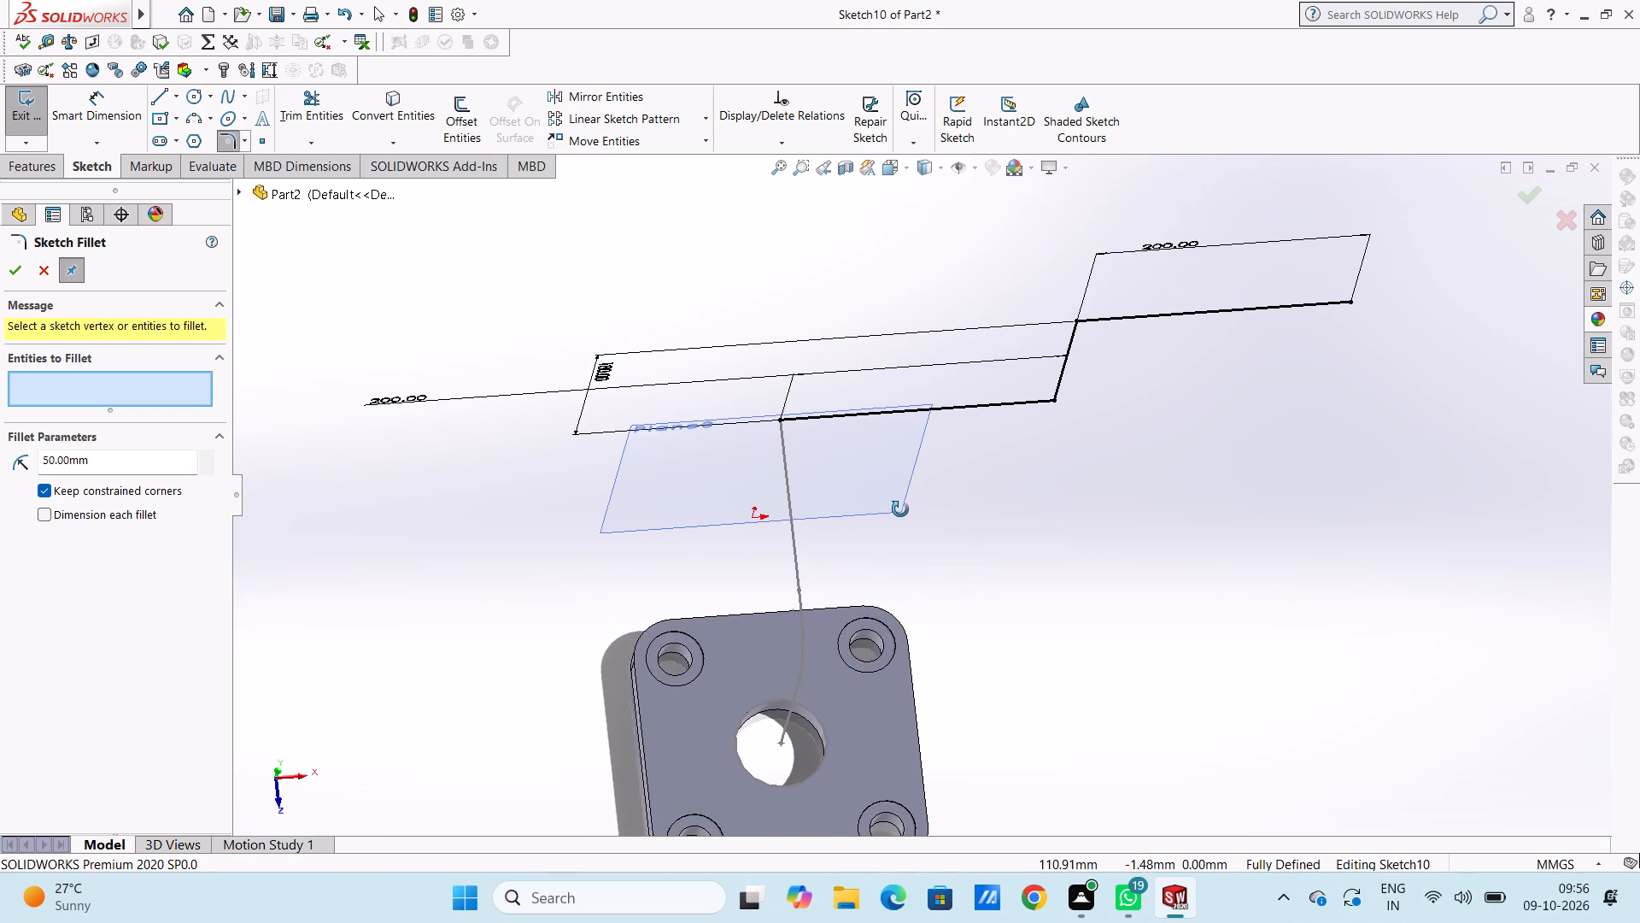
pyautogui.moveTo(900, 509); pyautogui.dragTo(900, 510, button='middle')
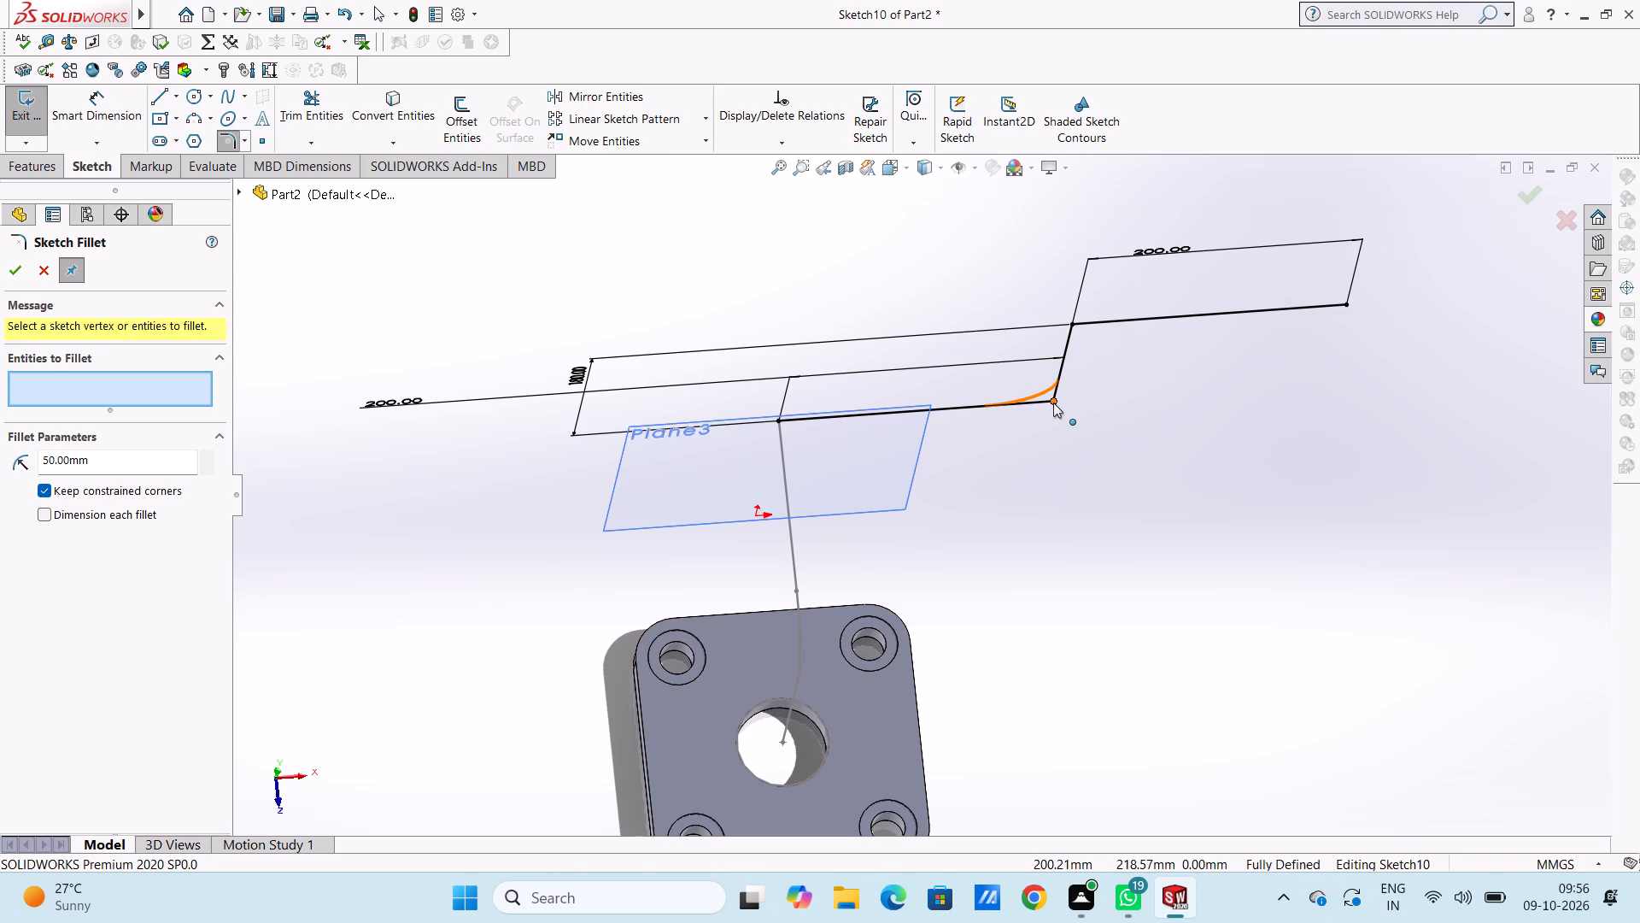
pyautogui.click(1053, 403)
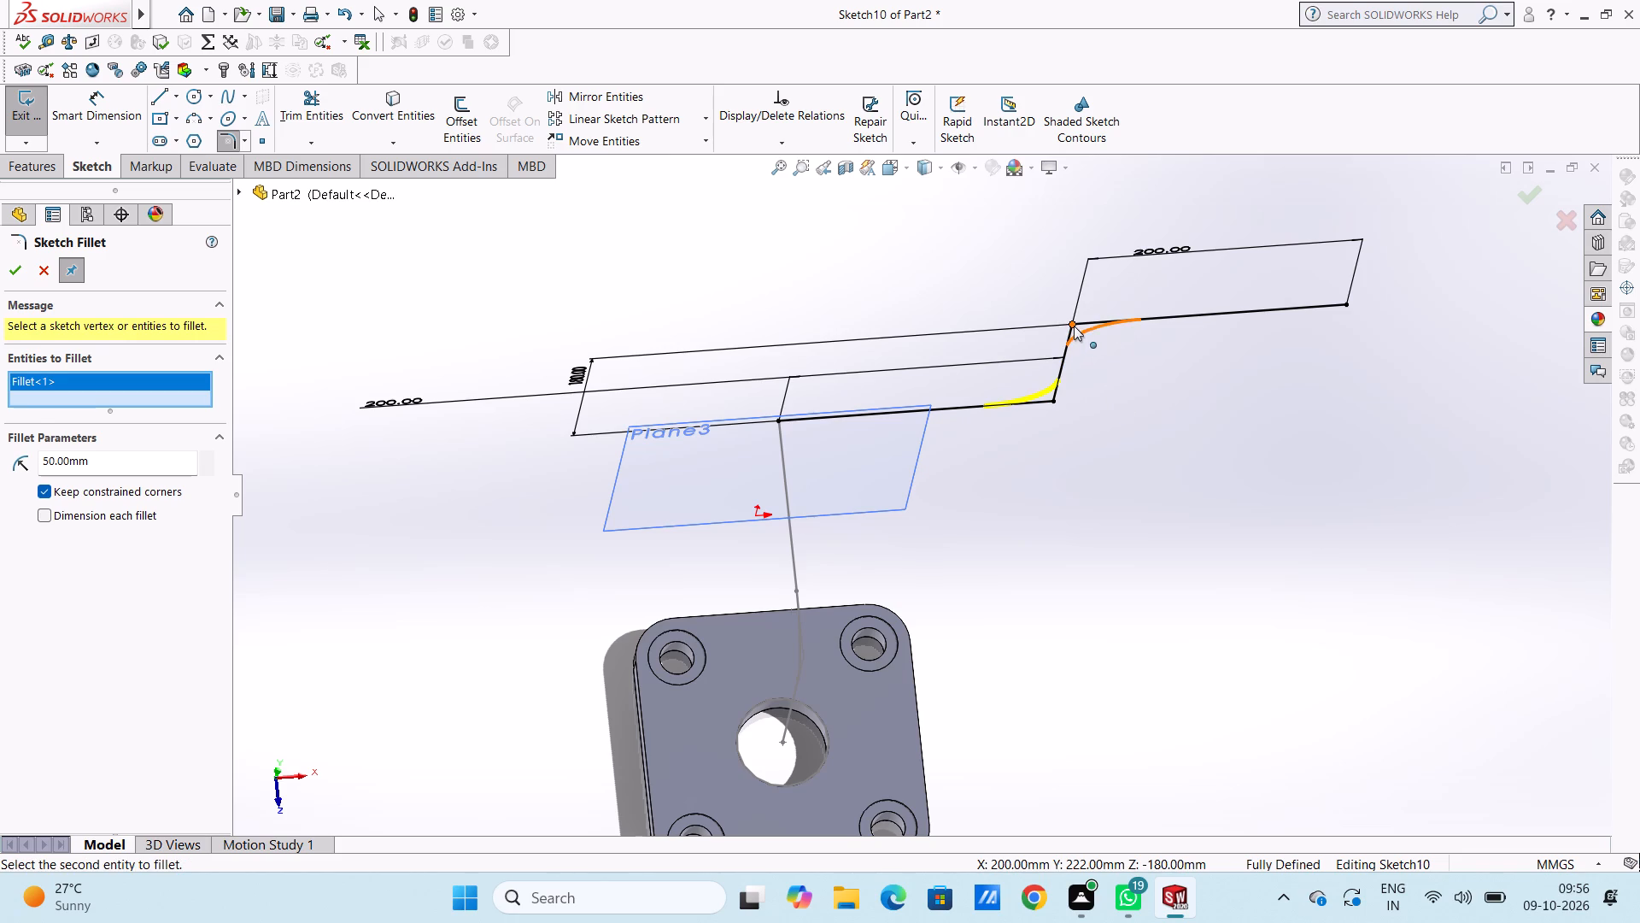
pyautogui.click(1075, 325)
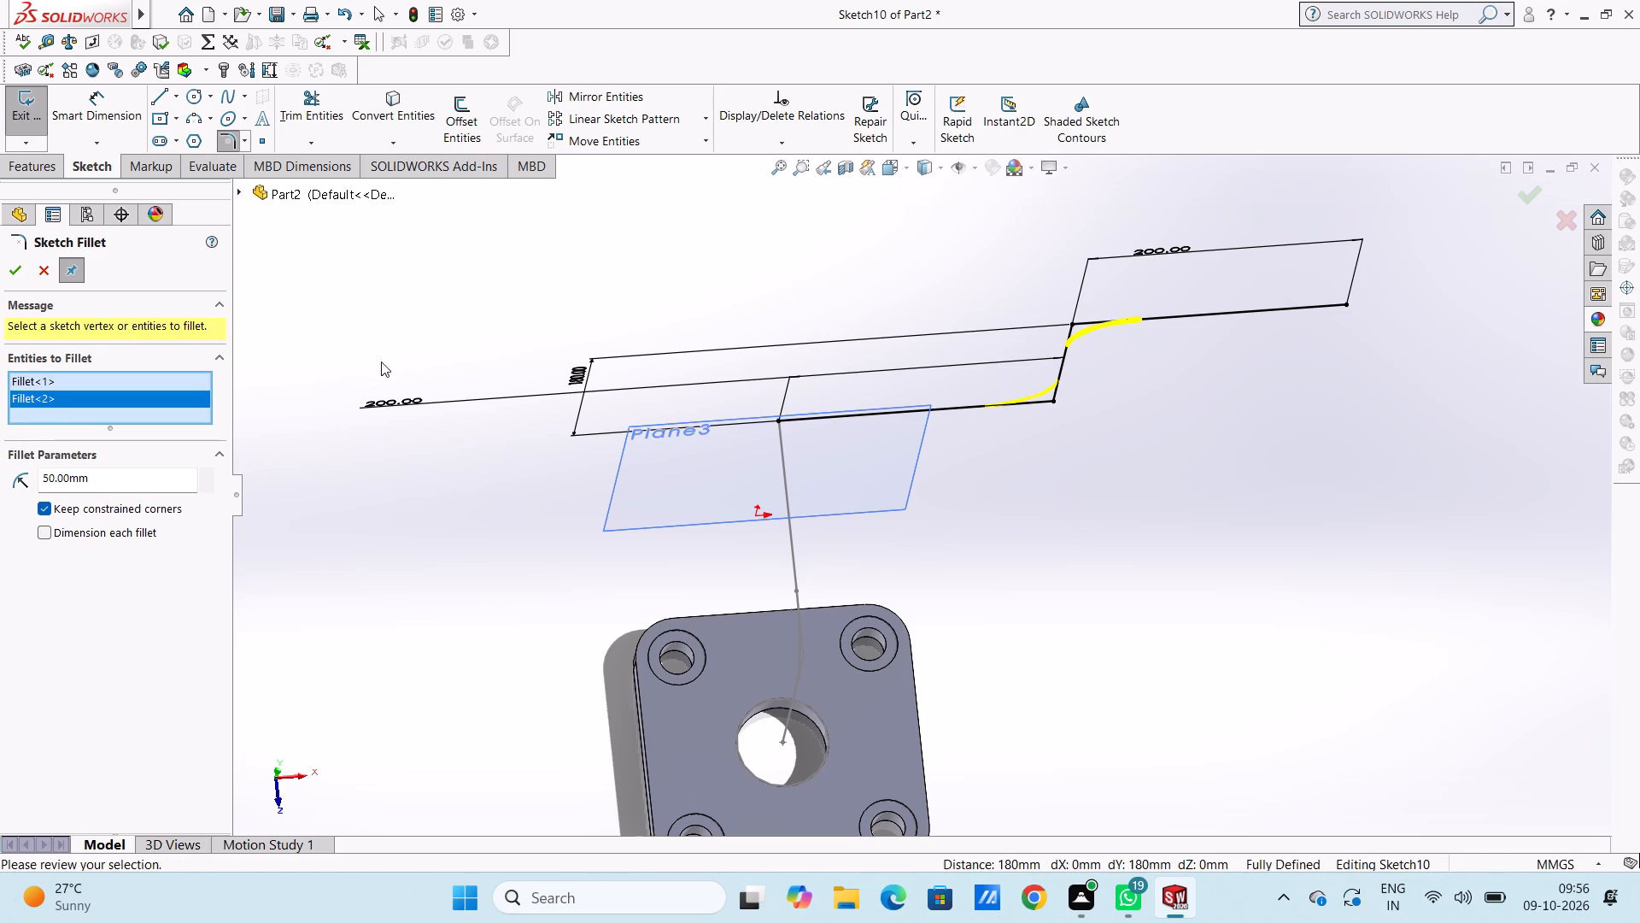
pyautogui.click(10, 269)
pyautogui.click(20, 267)
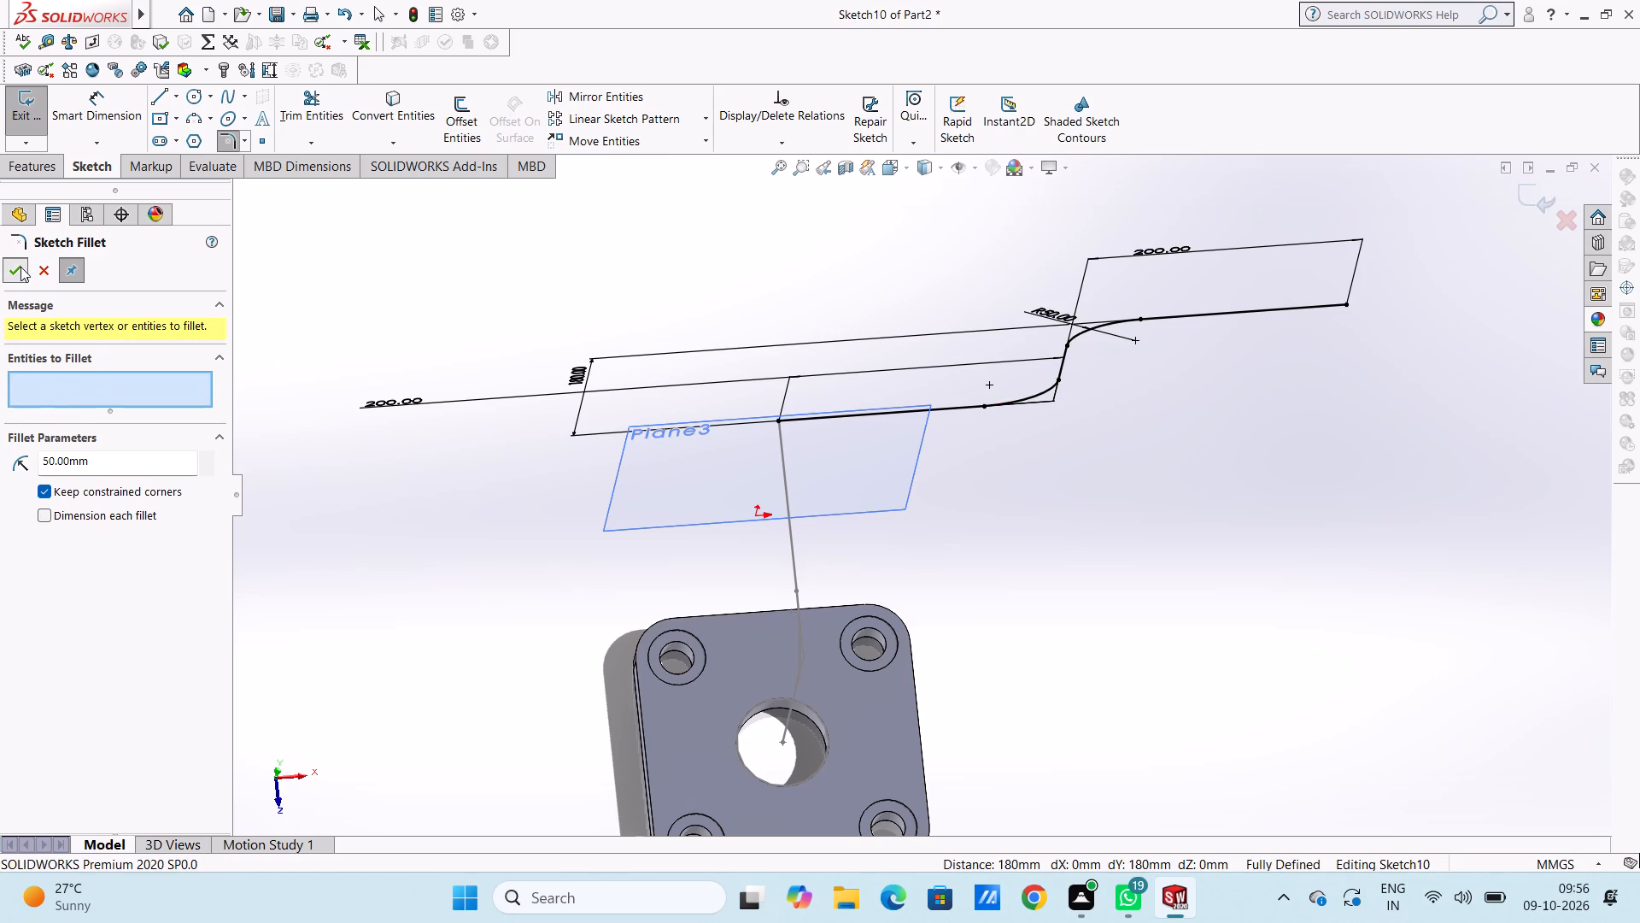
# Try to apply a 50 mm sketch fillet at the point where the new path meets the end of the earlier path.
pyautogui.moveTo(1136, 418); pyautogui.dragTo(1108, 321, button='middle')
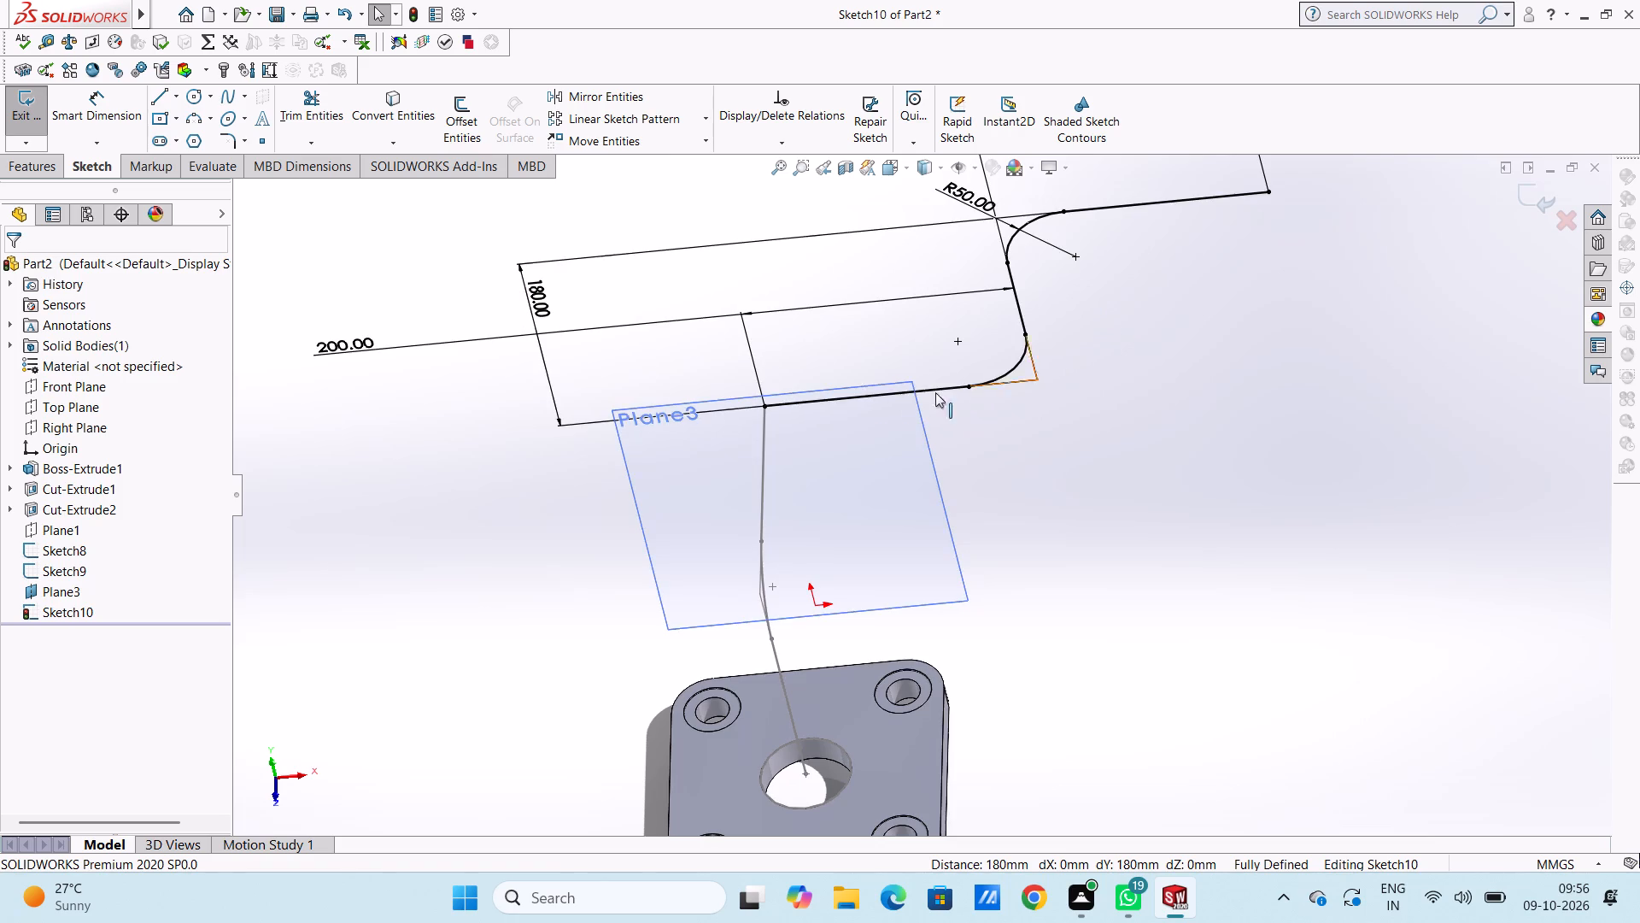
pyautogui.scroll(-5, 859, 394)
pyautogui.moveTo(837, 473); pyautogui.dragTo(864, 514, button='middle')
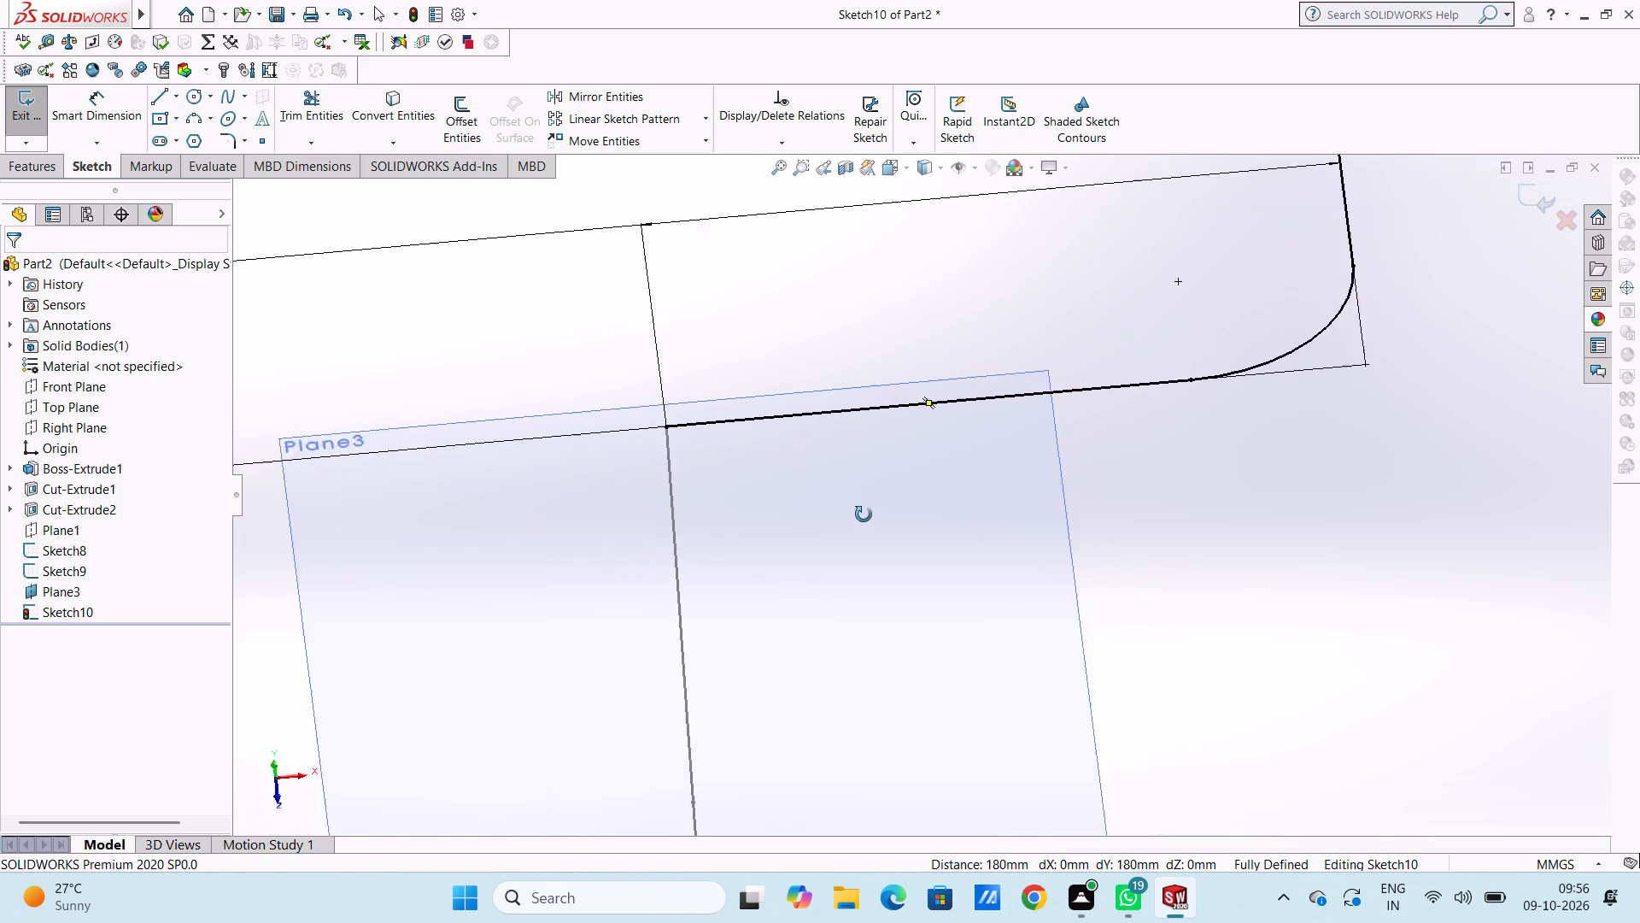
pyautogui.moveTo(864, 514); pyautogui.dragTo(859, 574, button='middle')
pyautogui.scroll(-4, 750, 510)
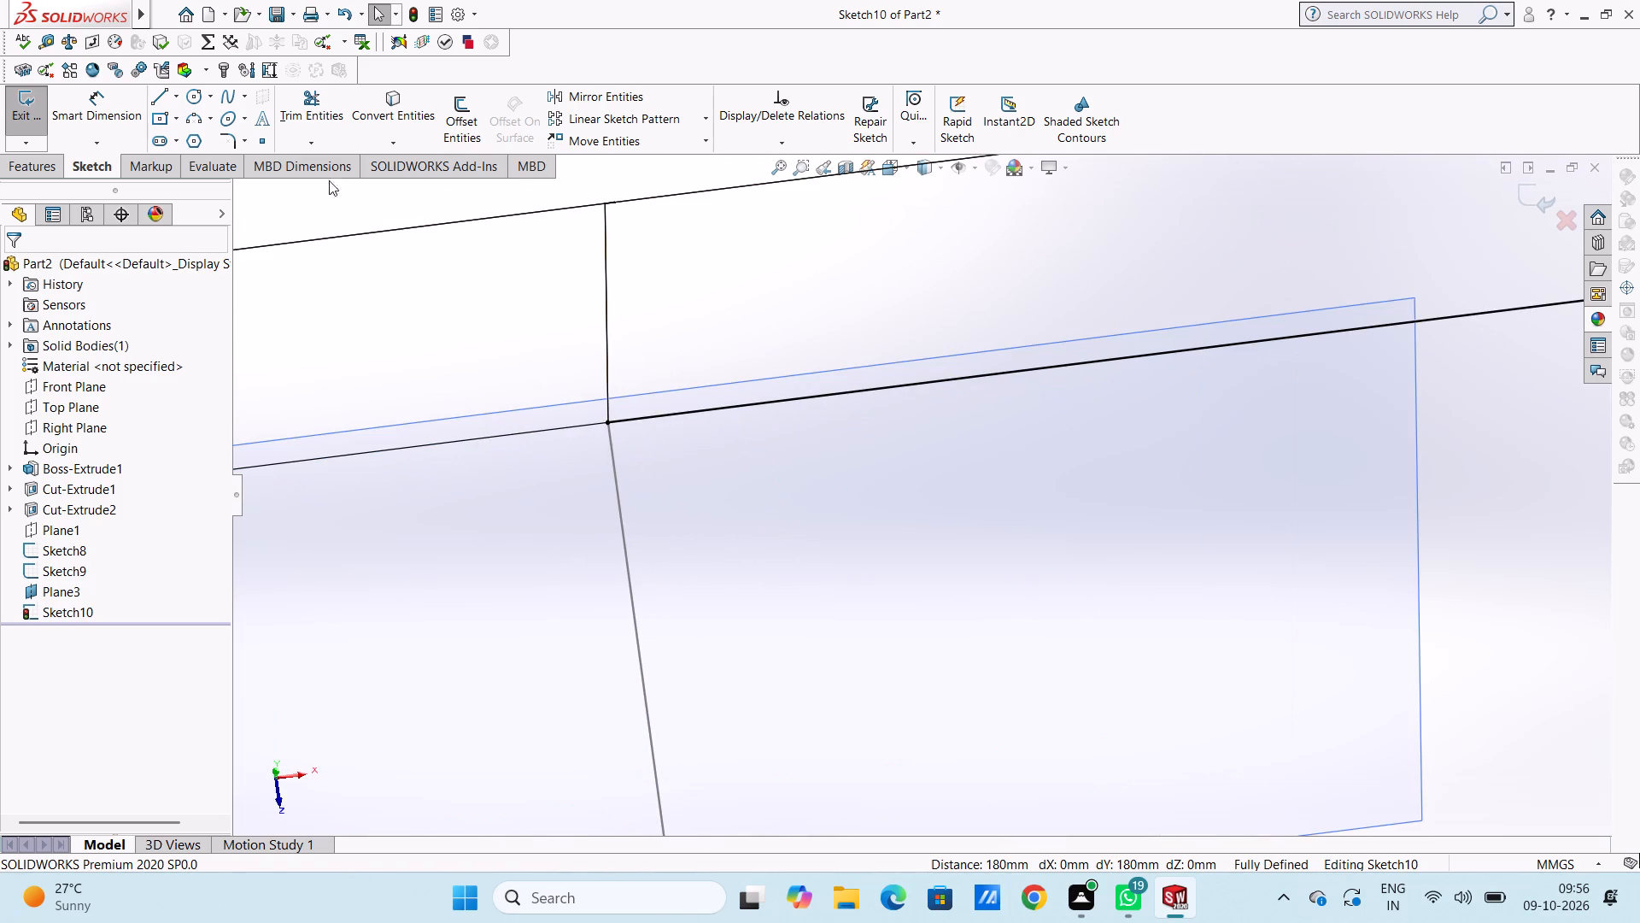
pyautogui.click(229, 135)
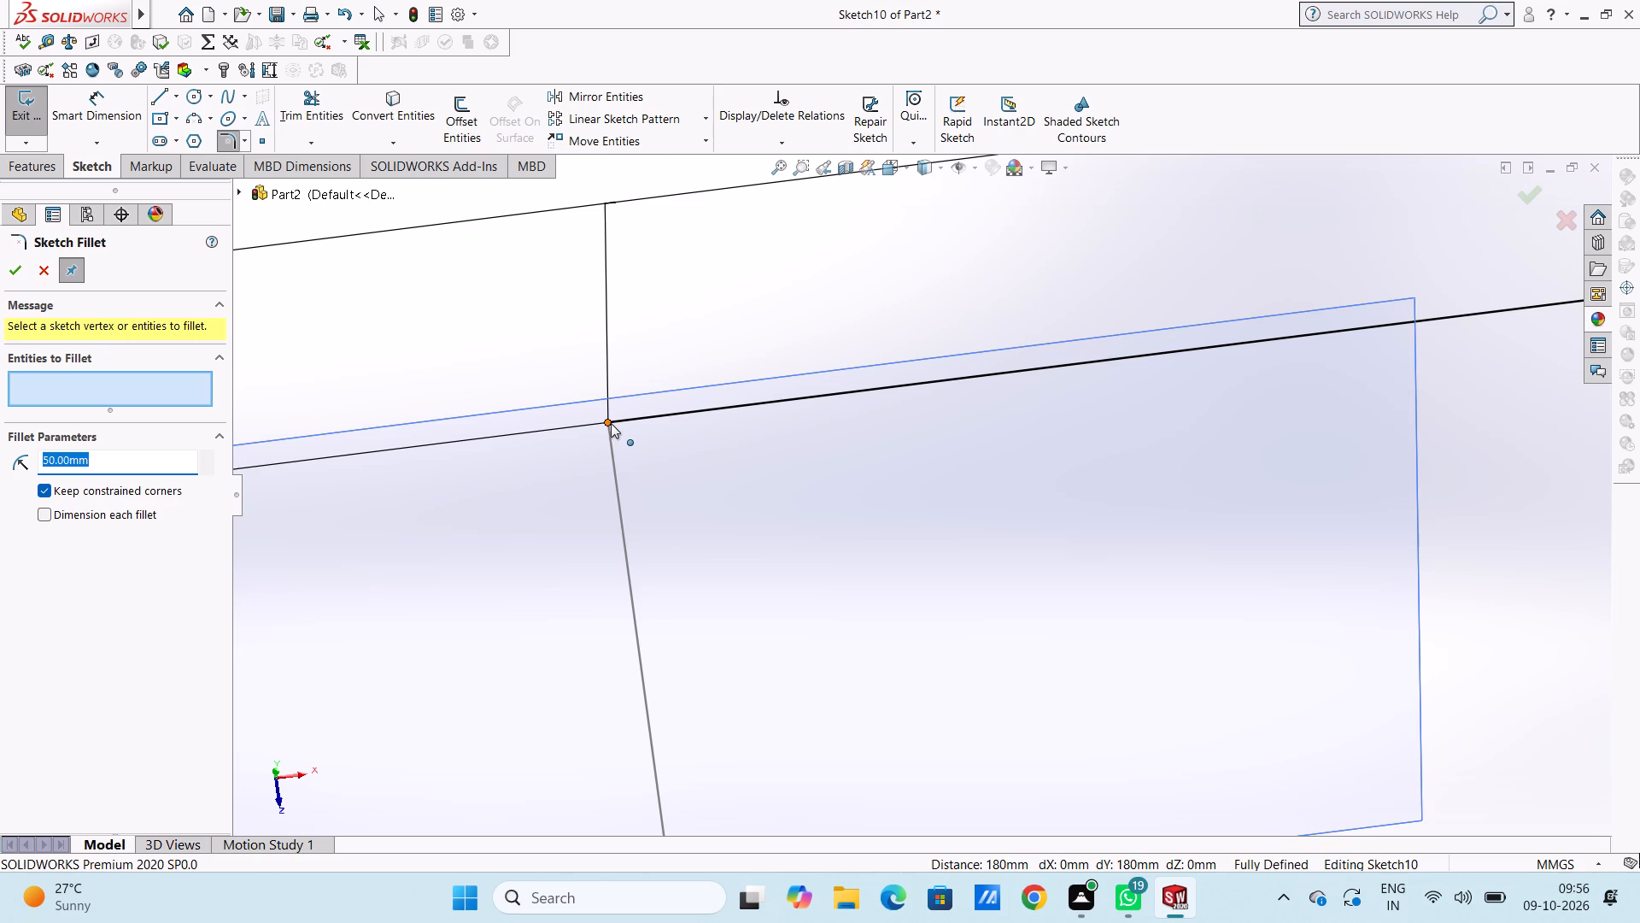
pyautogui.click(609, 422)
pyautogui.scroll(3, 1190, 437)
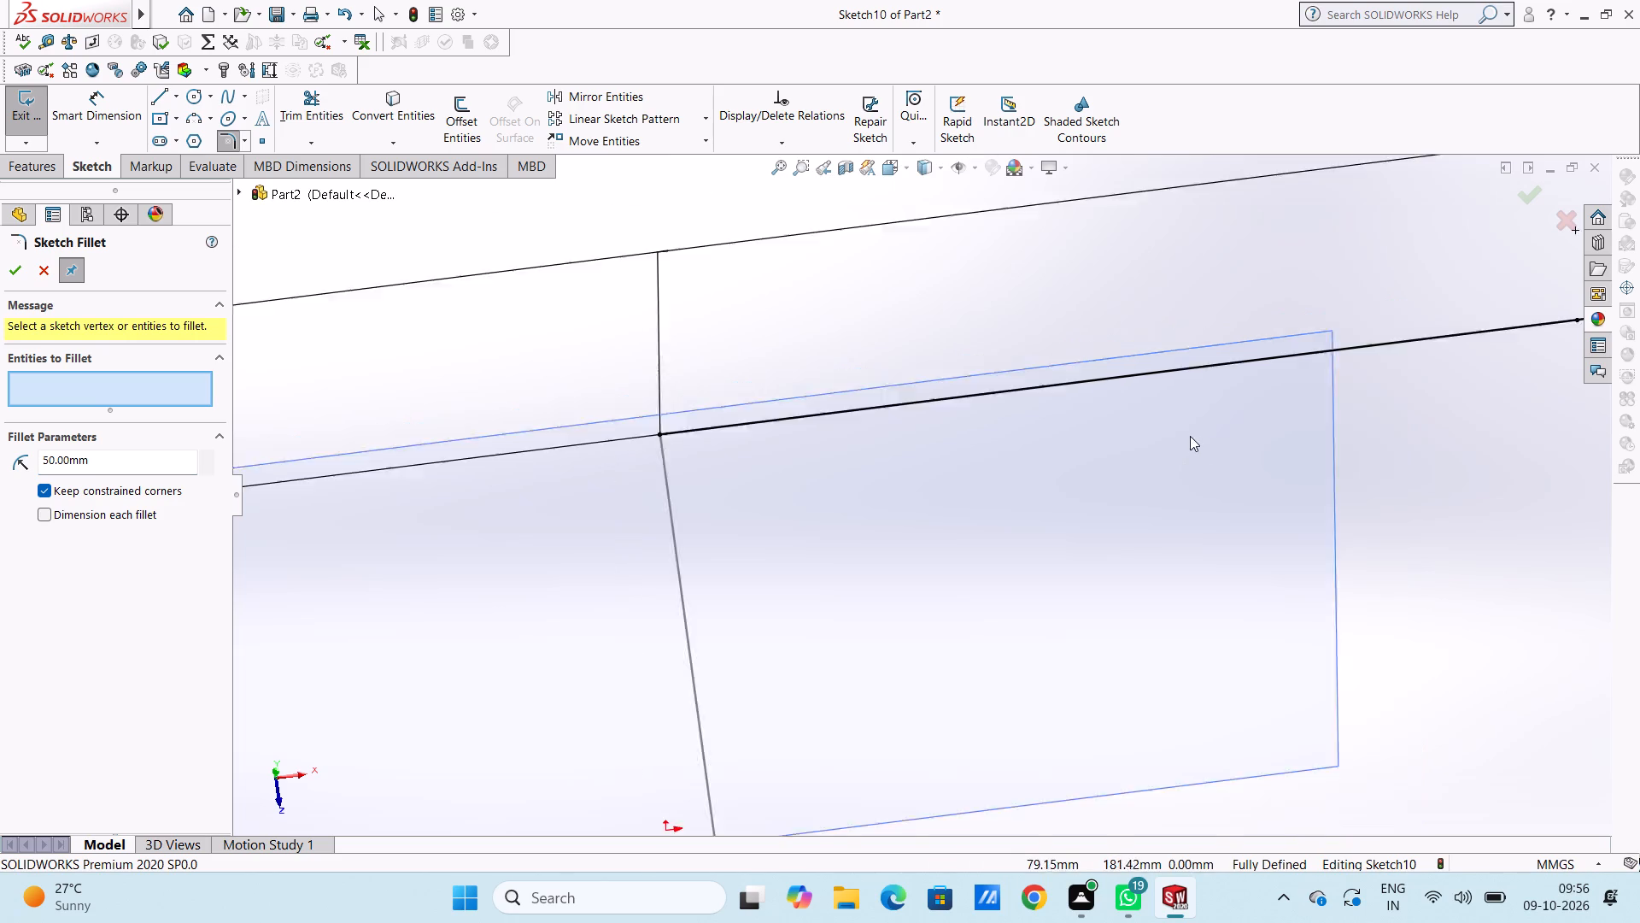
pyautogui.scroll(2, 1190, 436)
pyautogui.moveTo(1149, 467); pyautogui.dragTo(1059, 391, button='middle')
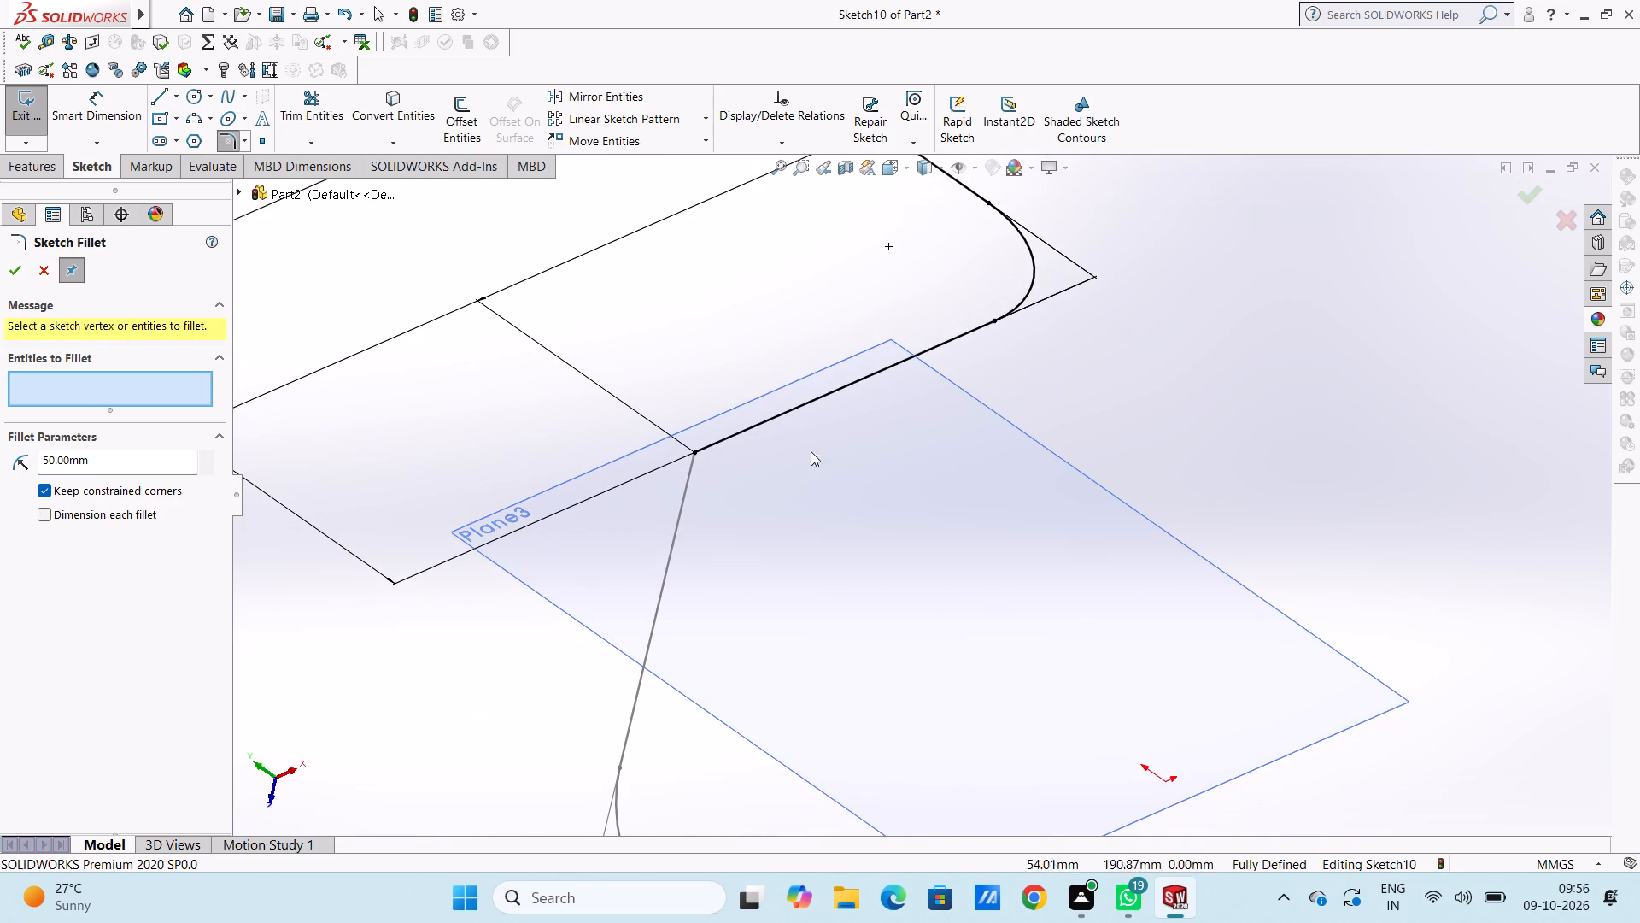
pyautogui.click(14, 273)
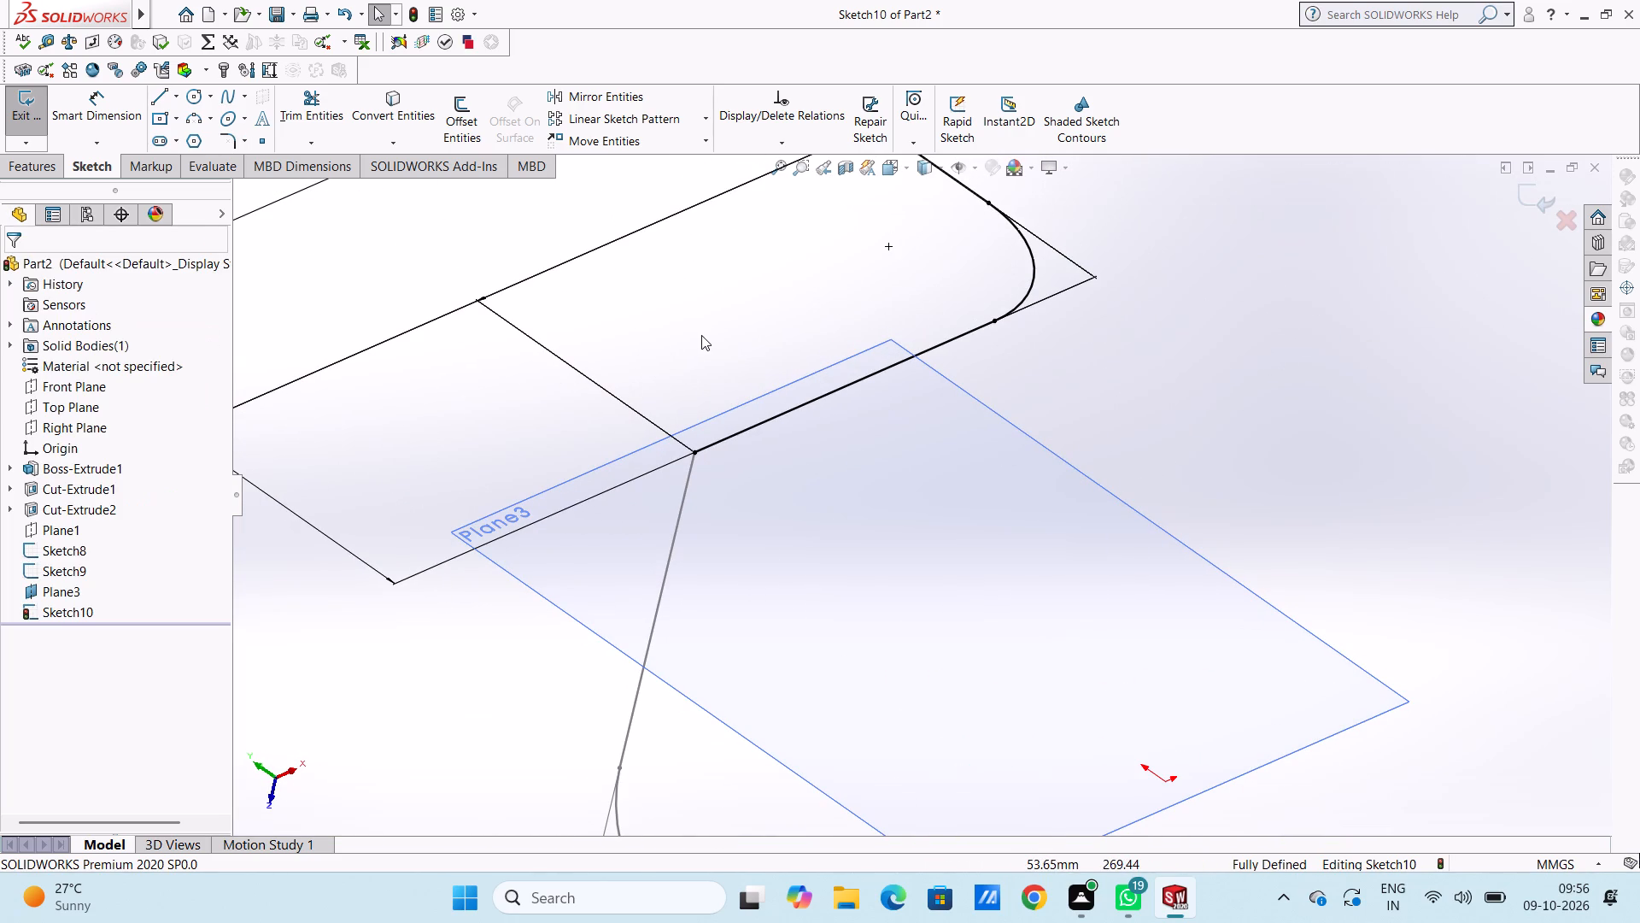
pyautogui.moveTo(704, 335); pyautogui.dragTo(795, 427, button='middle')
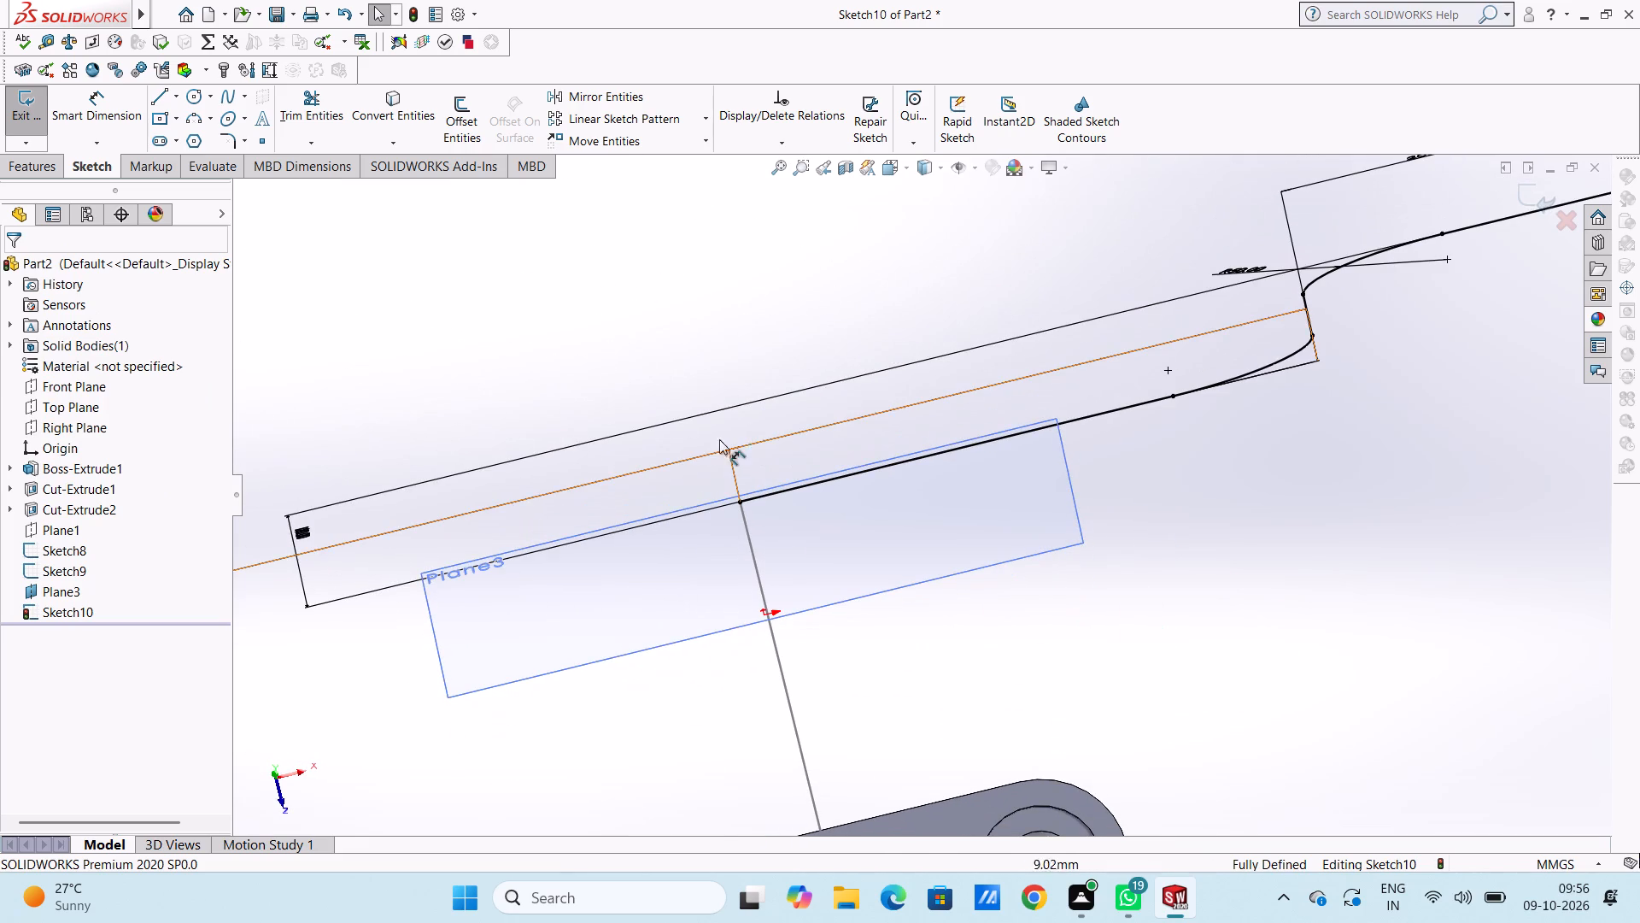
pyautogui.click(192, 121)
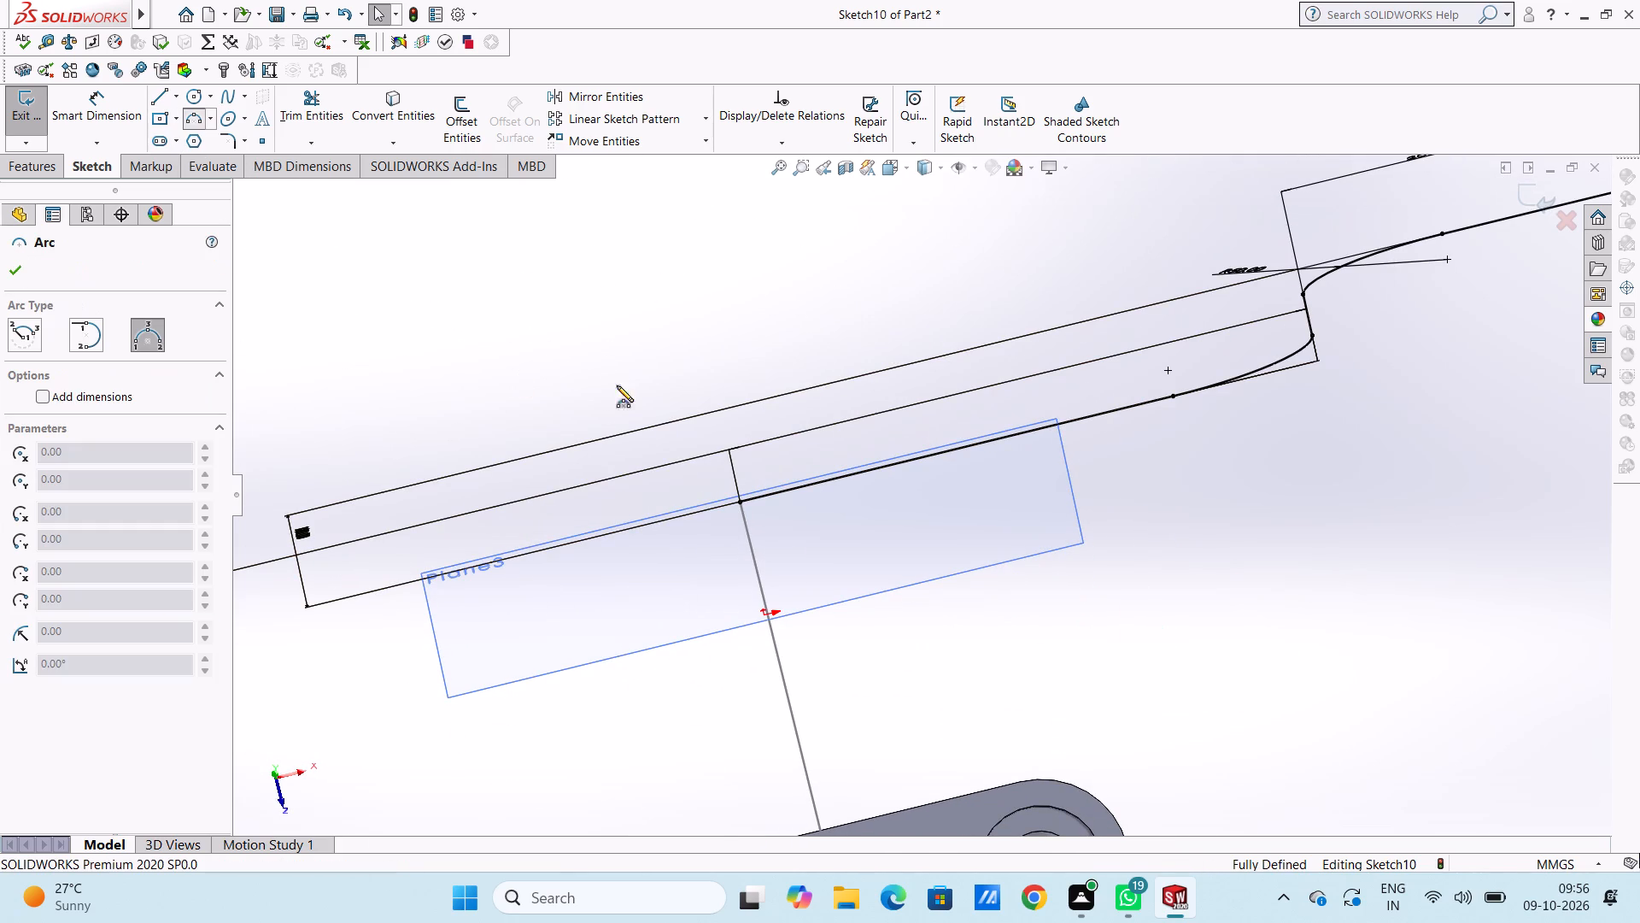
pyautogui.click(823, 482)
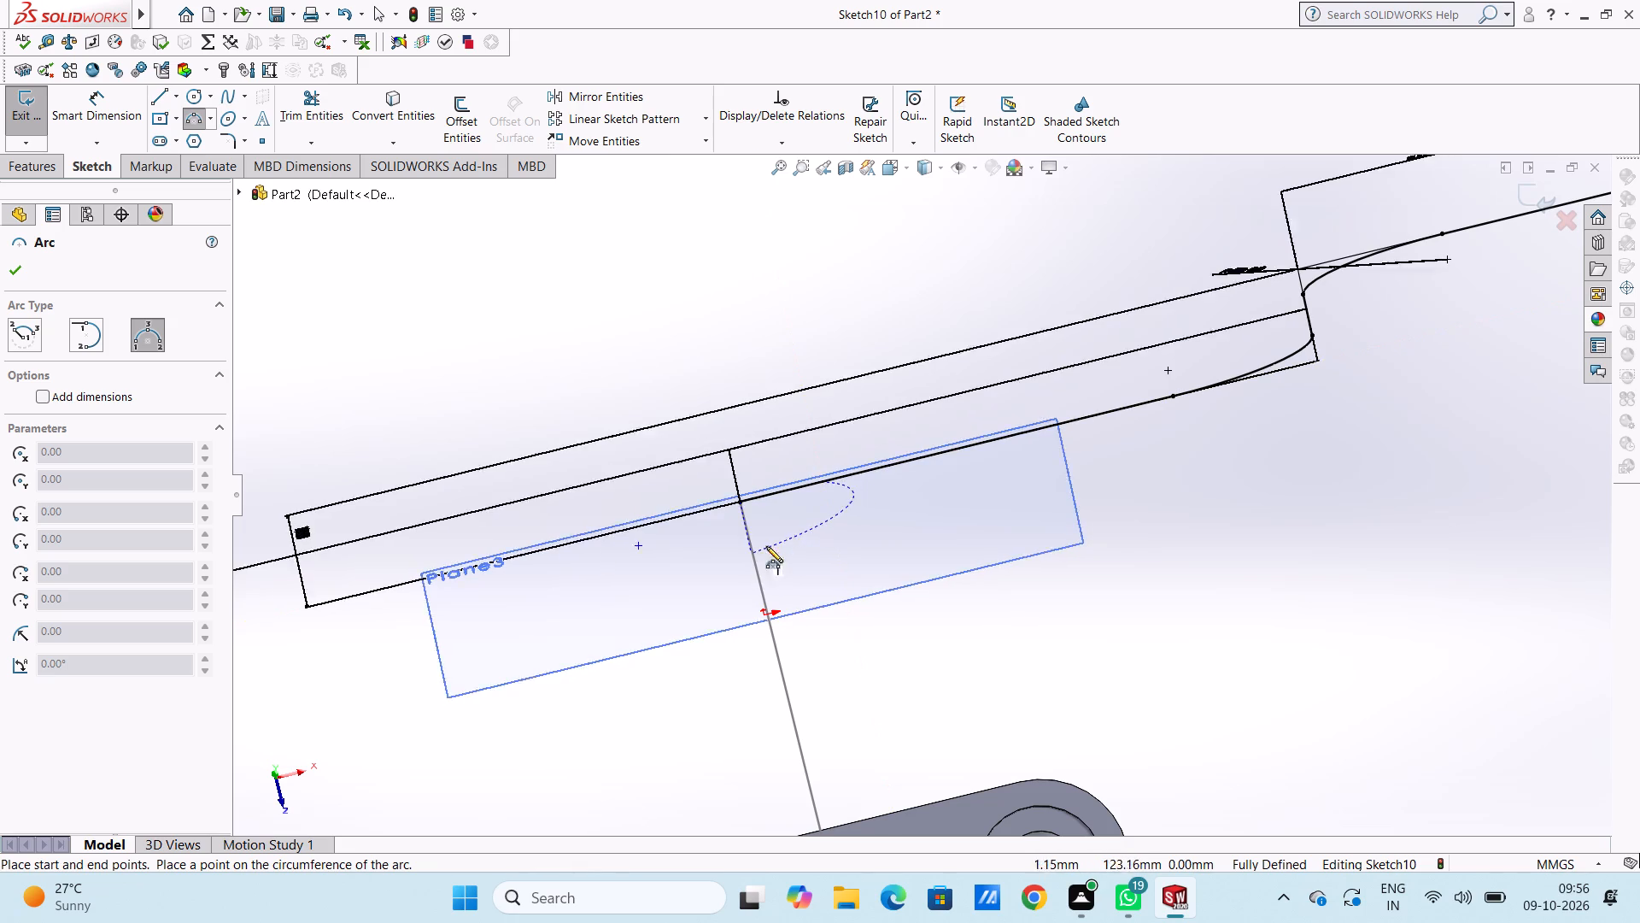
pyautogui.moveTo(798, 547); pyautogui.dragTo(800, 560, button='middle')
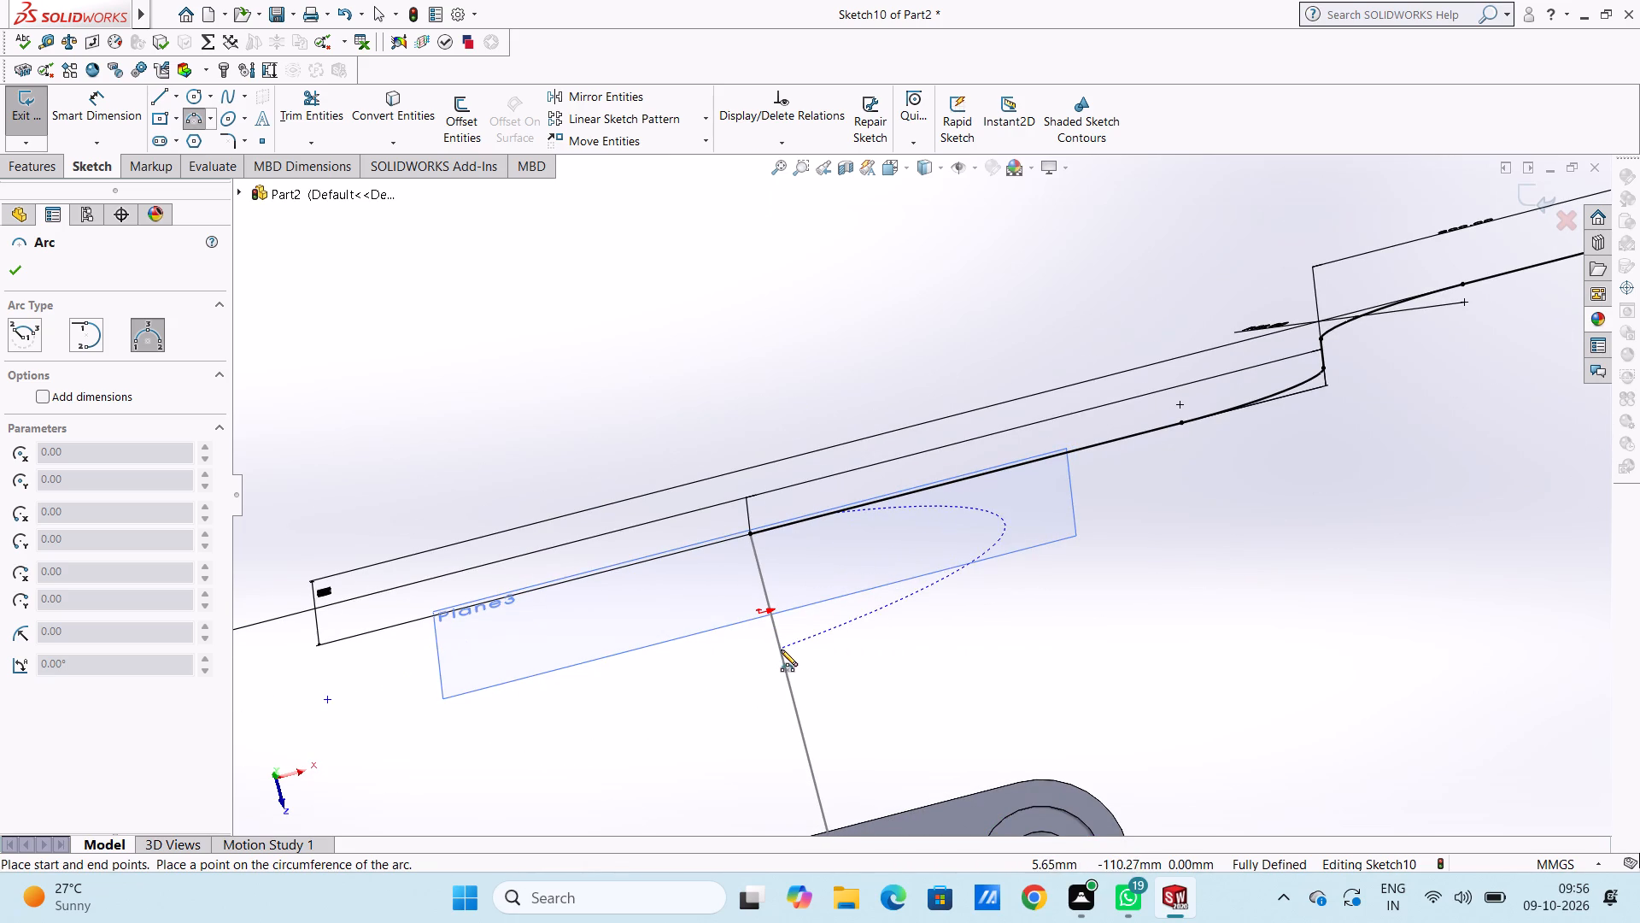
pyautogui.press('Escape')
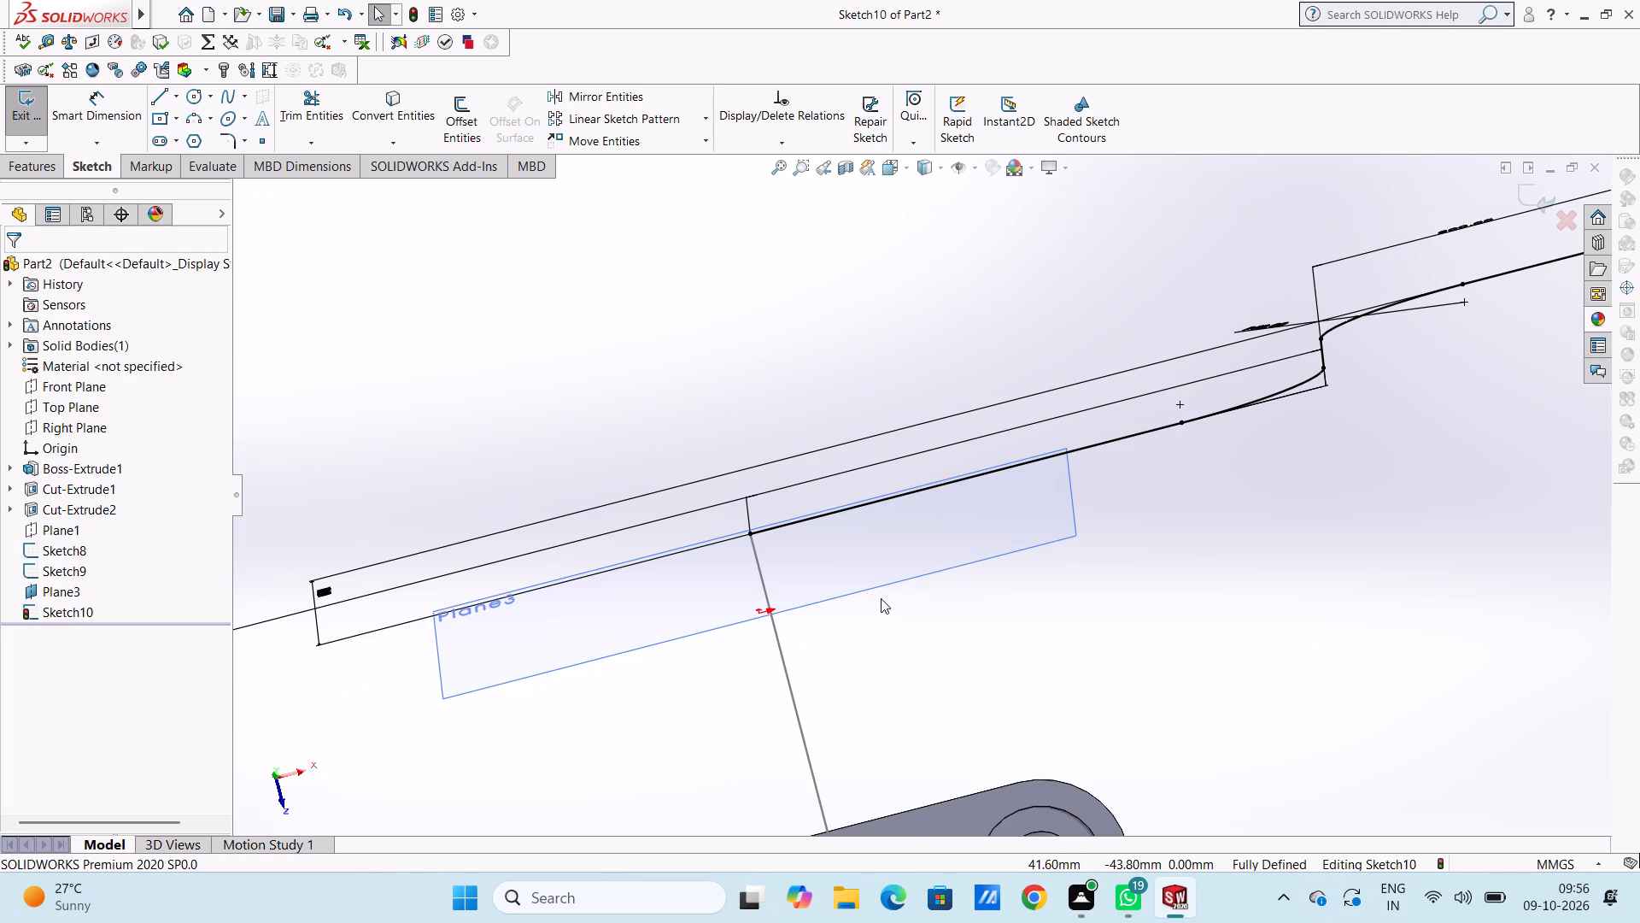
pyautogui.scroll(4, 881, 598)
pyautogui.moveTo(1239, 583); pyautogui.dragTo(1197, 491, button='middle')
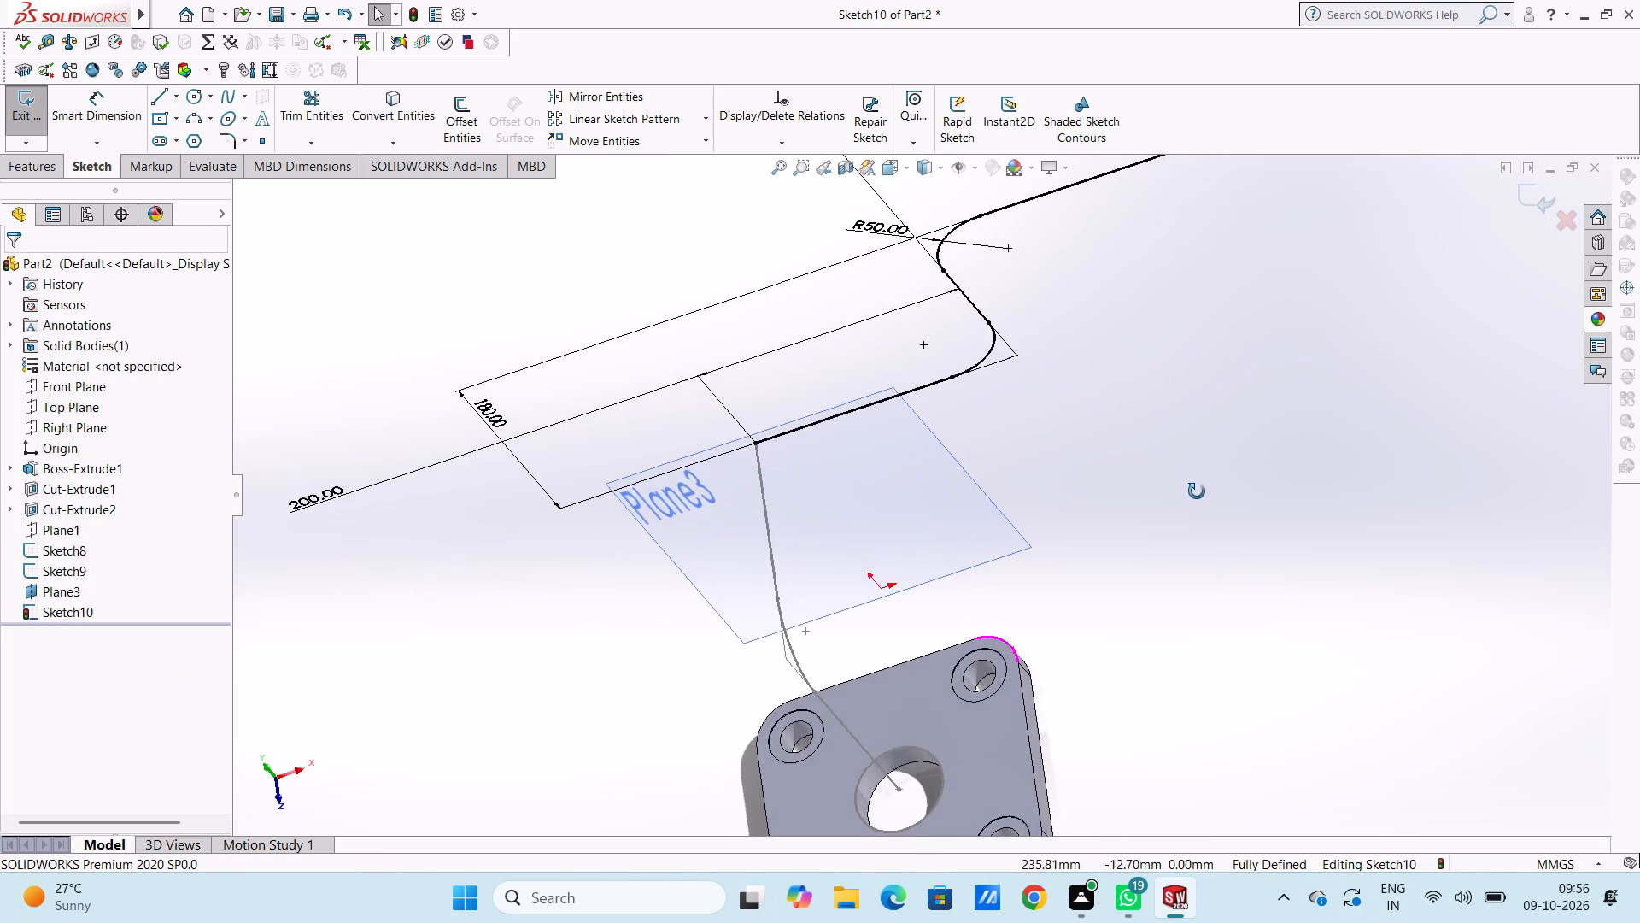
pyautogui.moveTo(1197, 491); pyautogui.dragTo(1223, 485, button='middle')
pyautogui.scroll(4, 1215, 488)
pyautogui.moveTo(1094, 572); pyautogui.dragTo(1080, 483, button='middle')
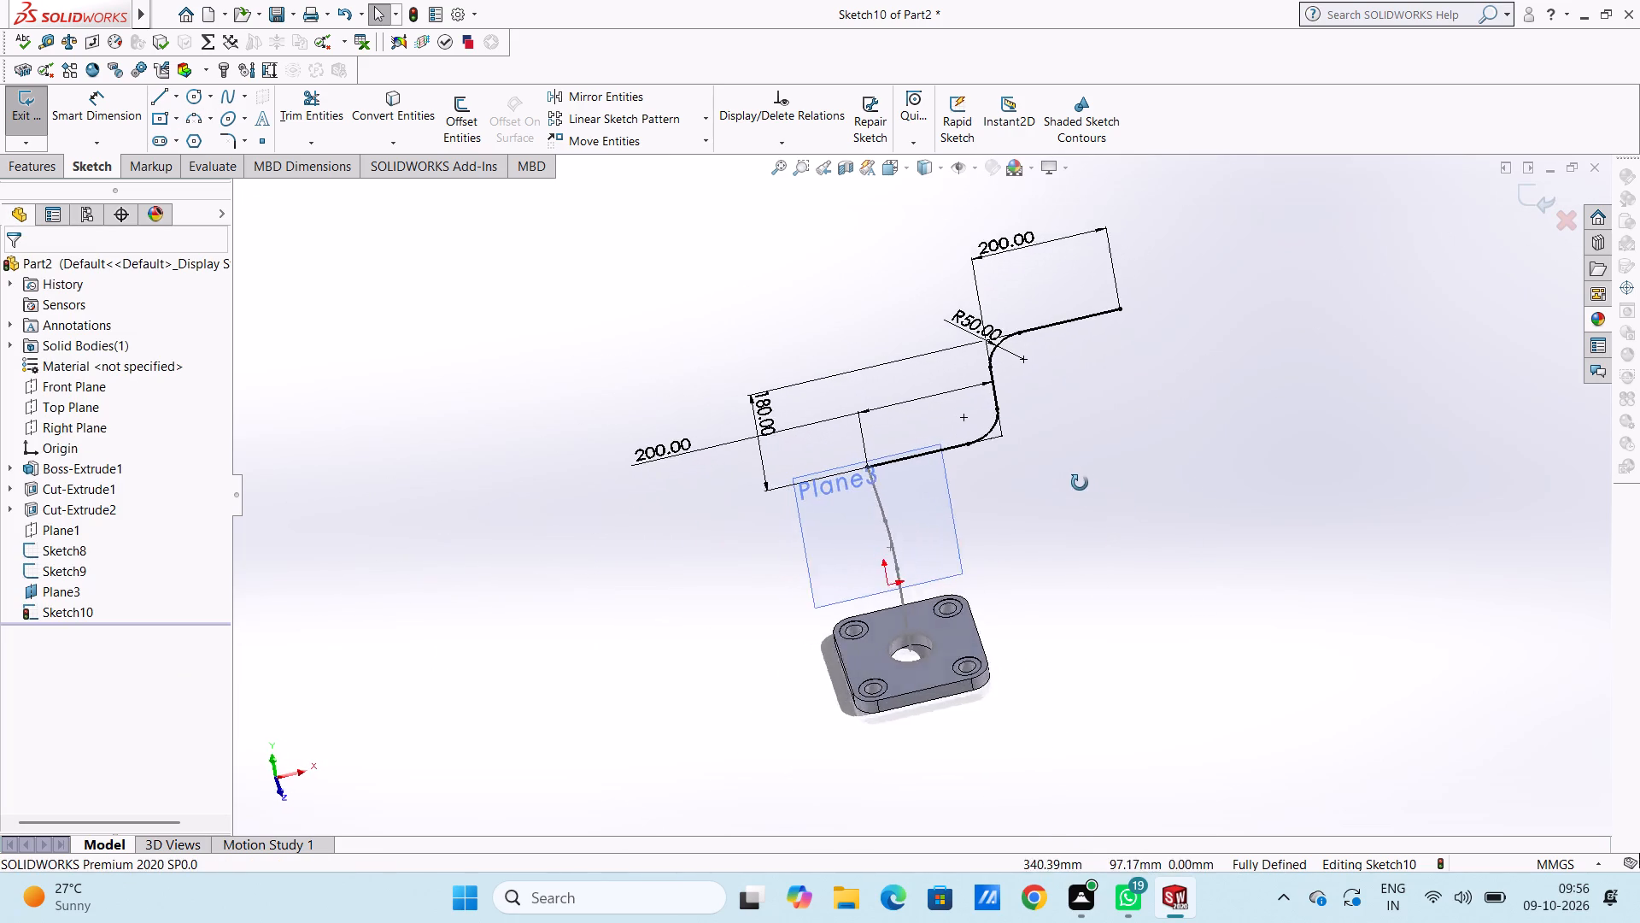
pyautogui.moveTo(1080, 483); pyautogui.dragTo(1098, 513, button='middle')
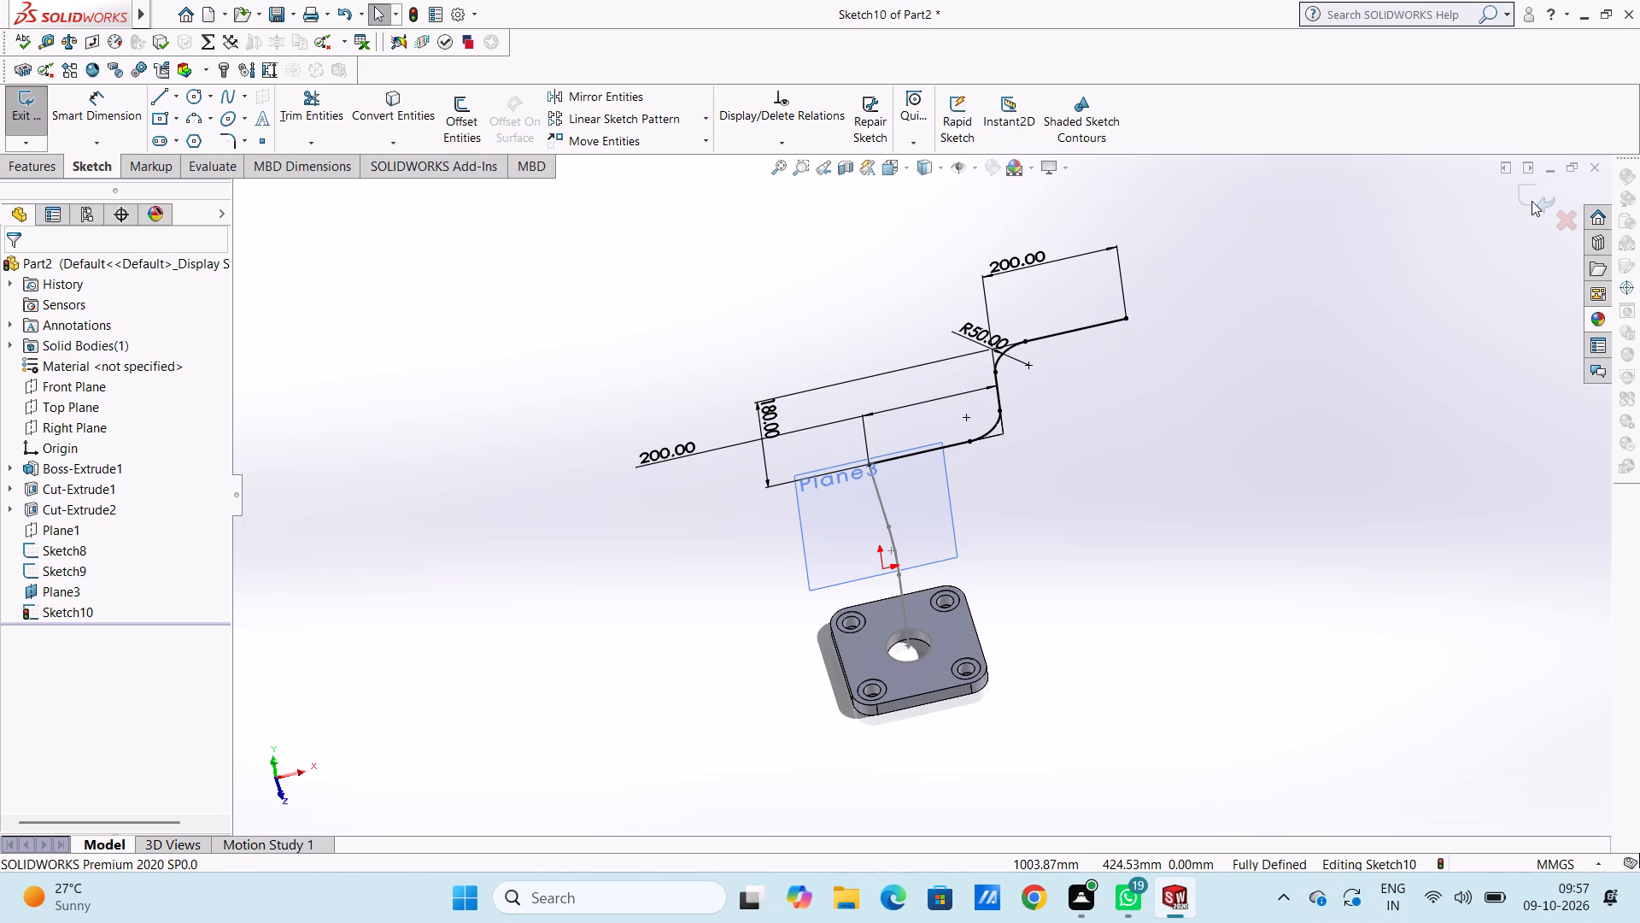
# Finish the filleted path sketch on the offset plane and clear the selection.
pyautogui.click(1532, 201)
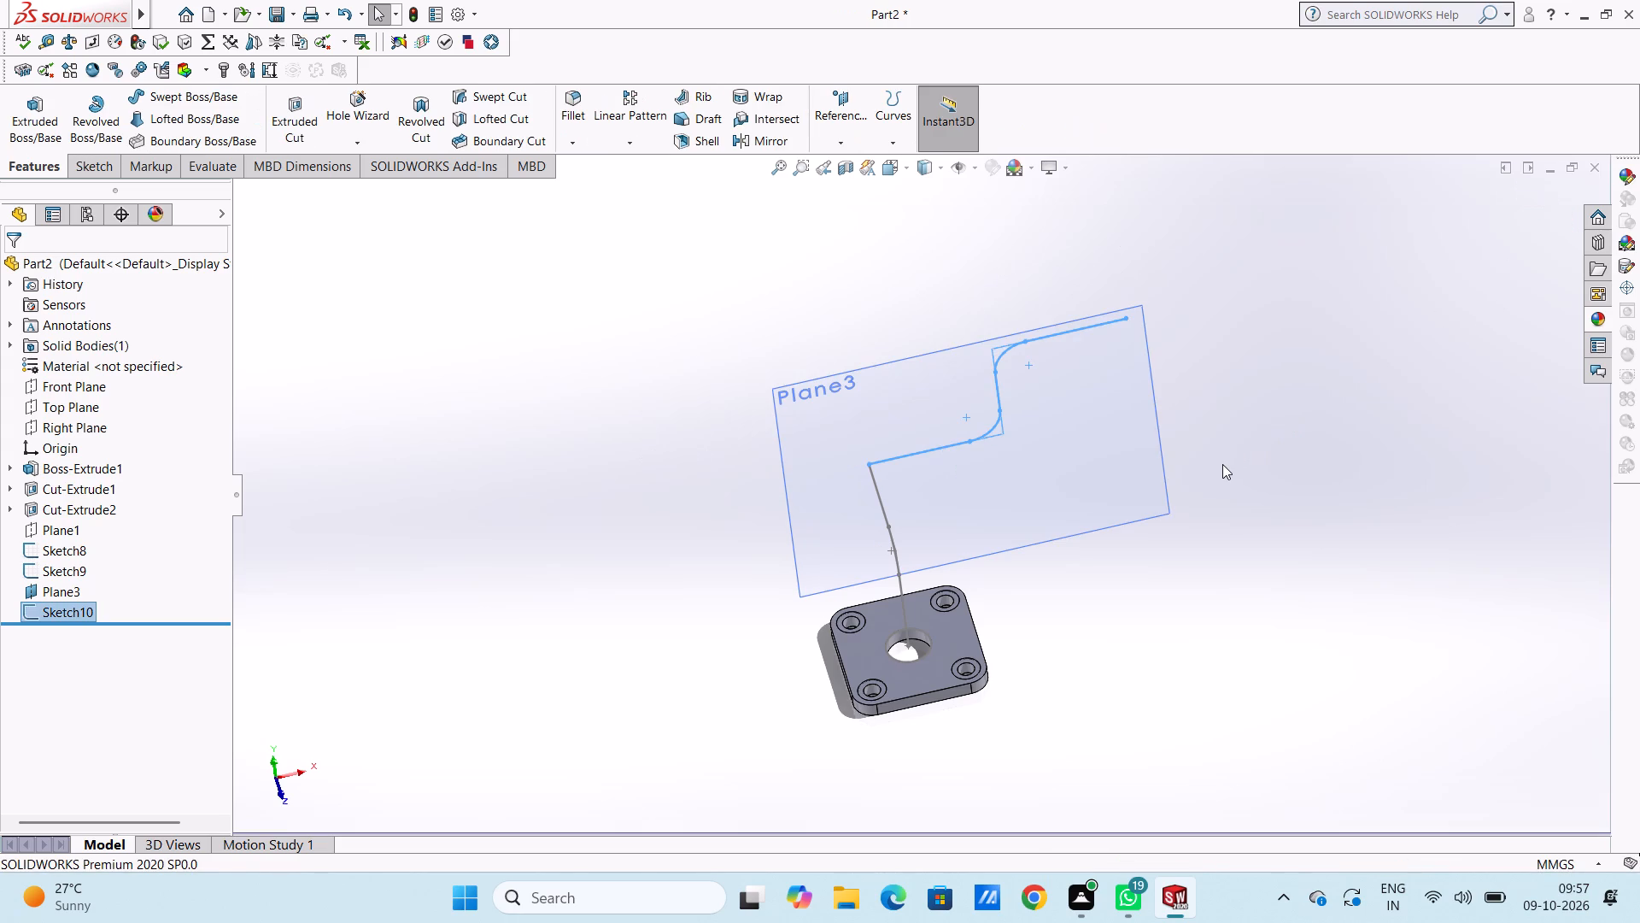
pyautogui.click(1258, 423)
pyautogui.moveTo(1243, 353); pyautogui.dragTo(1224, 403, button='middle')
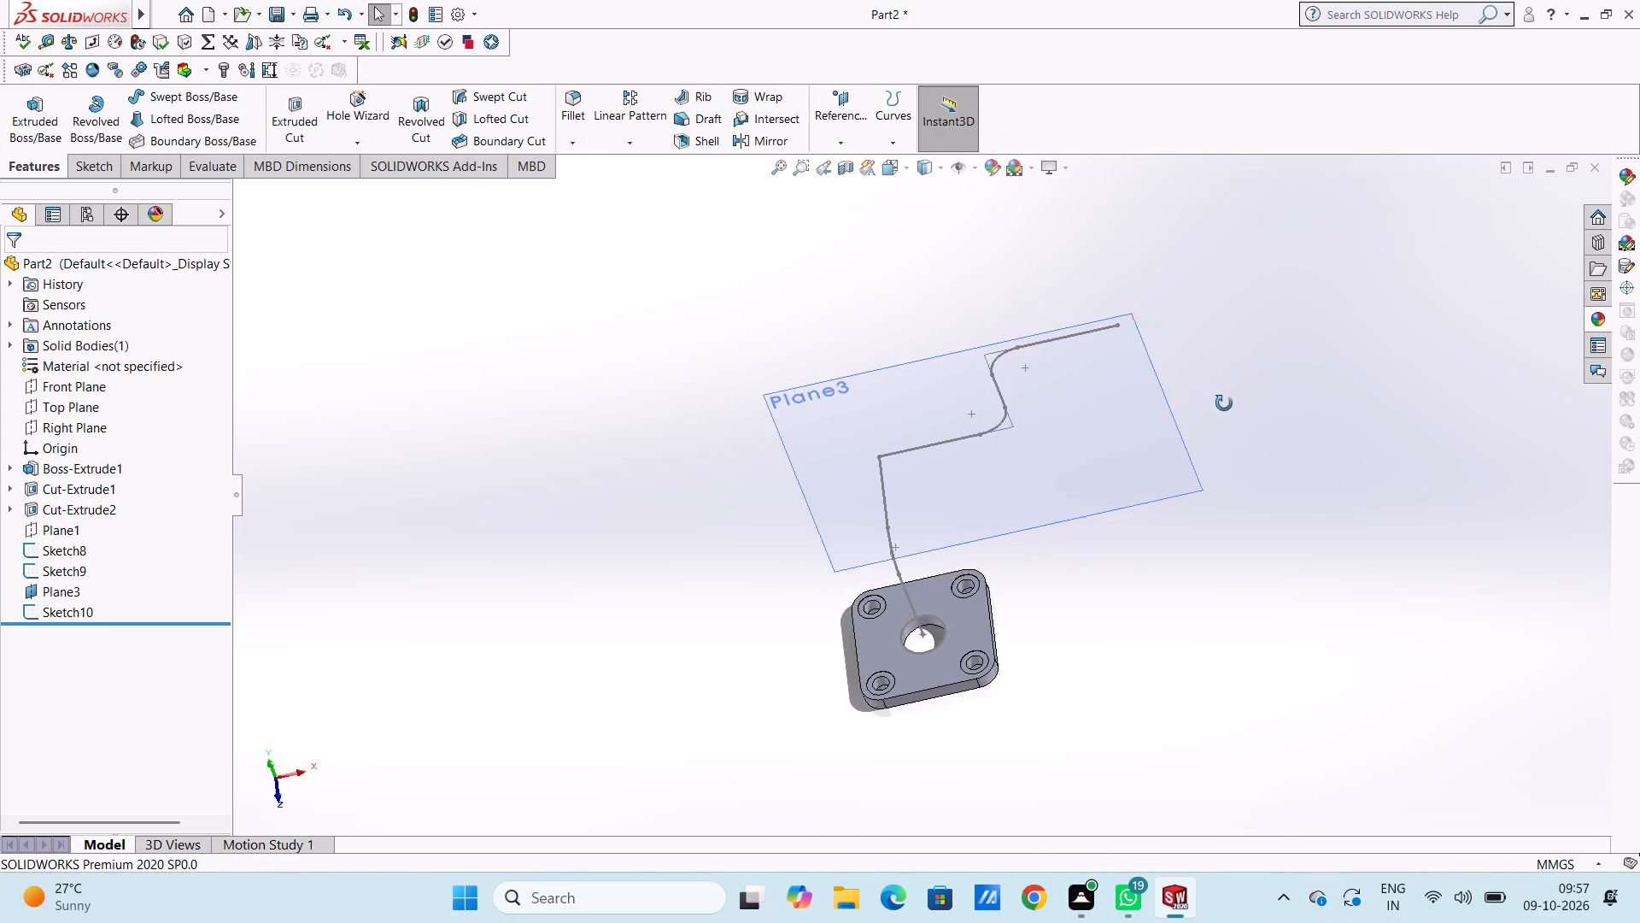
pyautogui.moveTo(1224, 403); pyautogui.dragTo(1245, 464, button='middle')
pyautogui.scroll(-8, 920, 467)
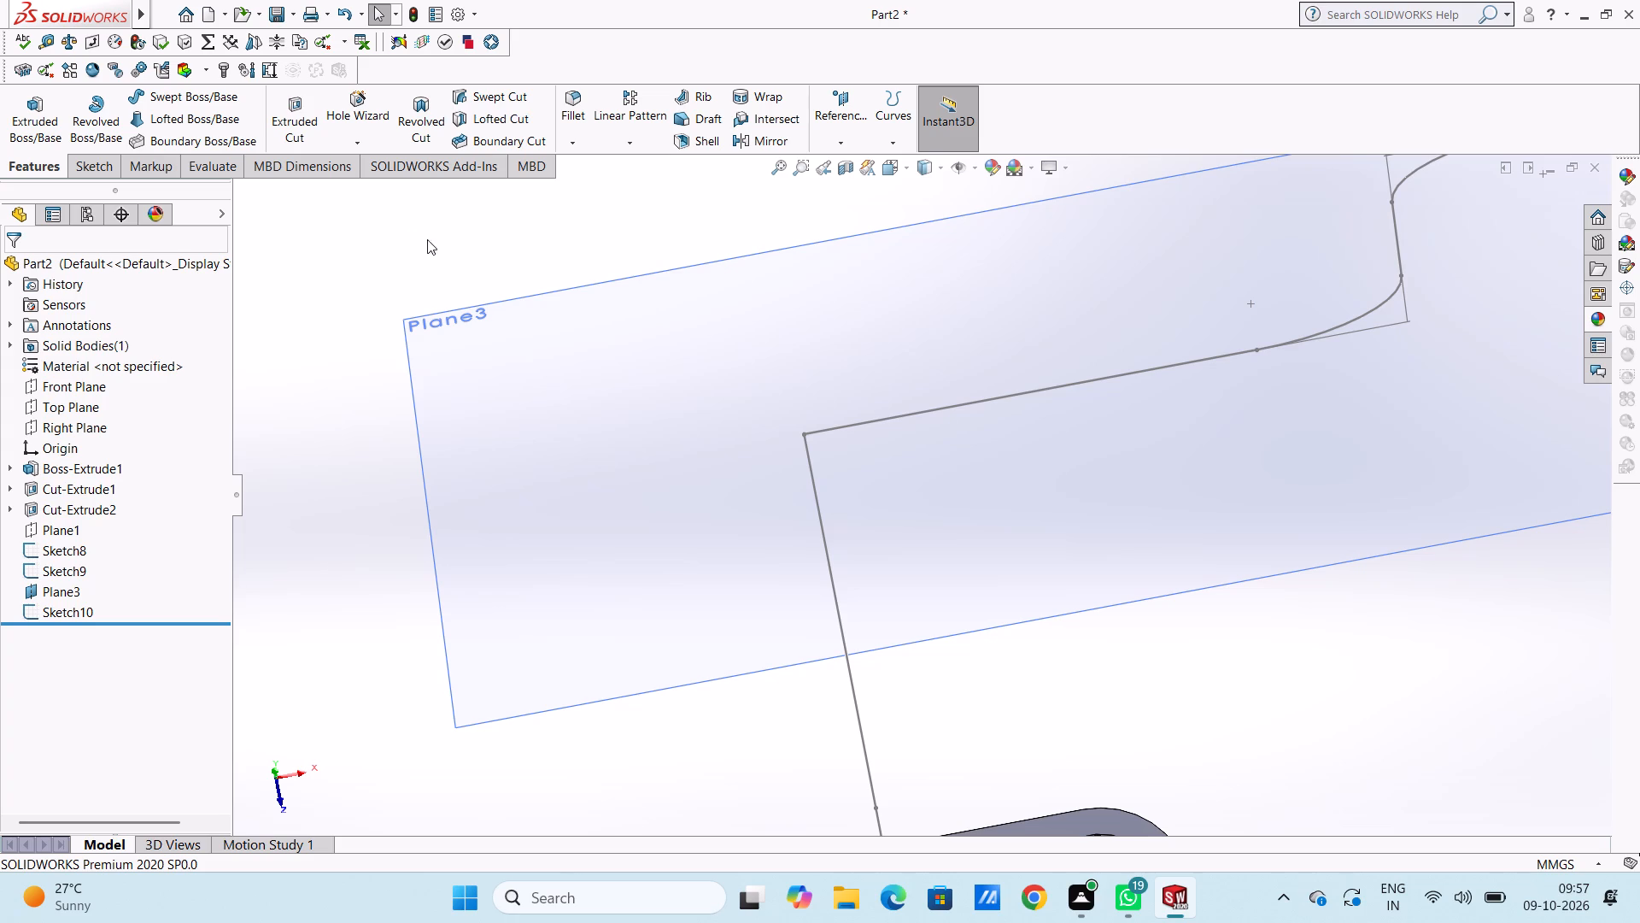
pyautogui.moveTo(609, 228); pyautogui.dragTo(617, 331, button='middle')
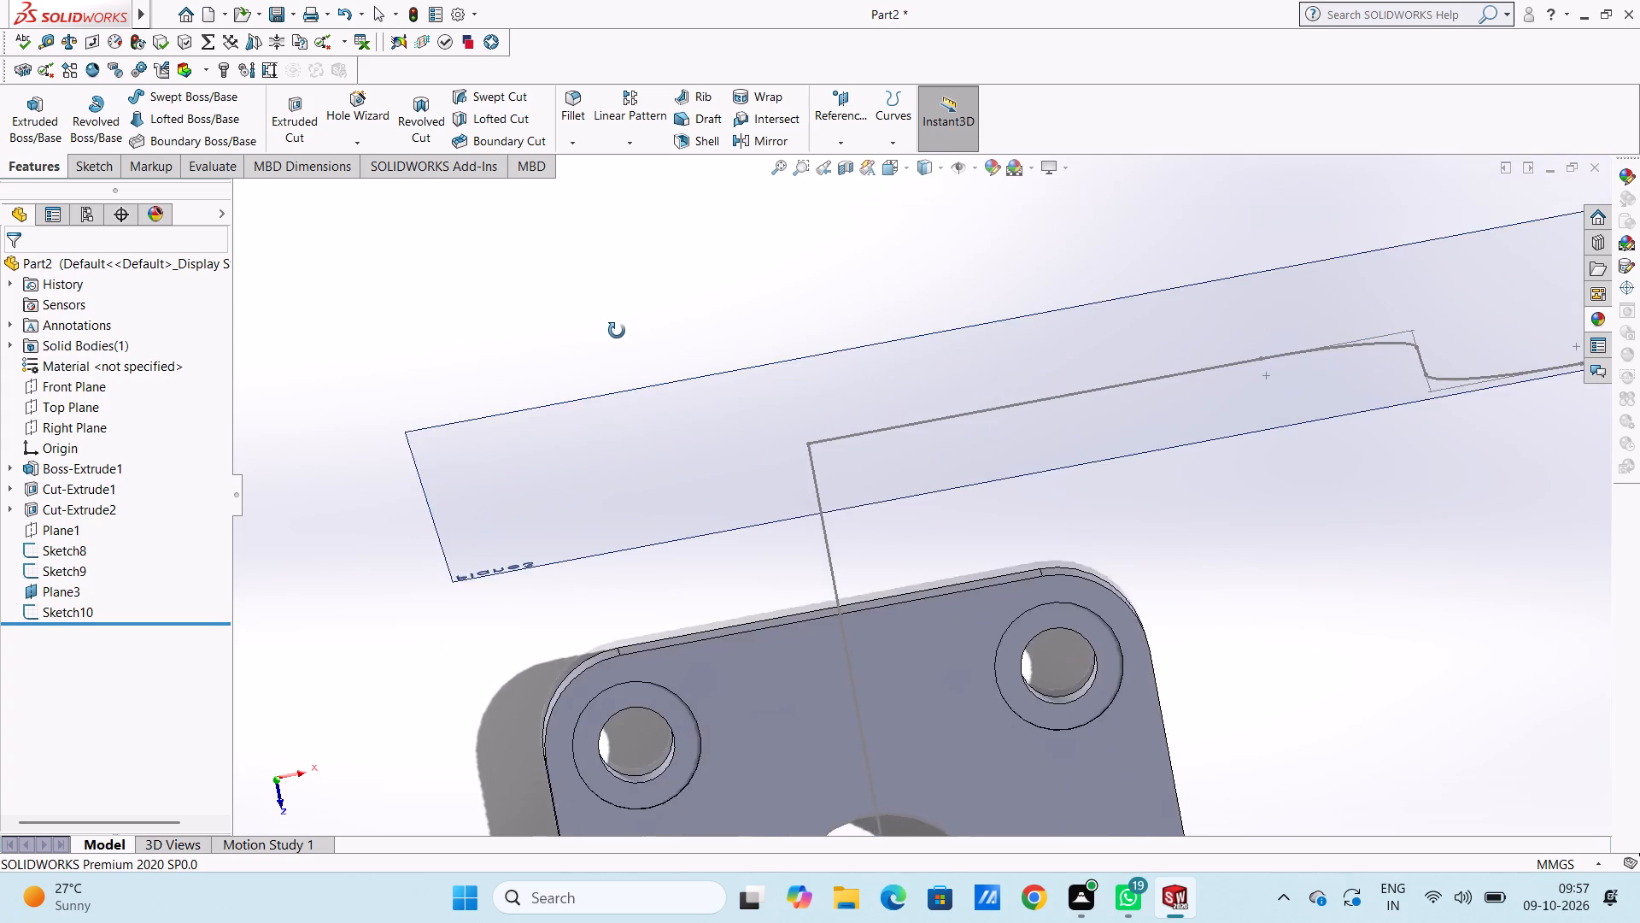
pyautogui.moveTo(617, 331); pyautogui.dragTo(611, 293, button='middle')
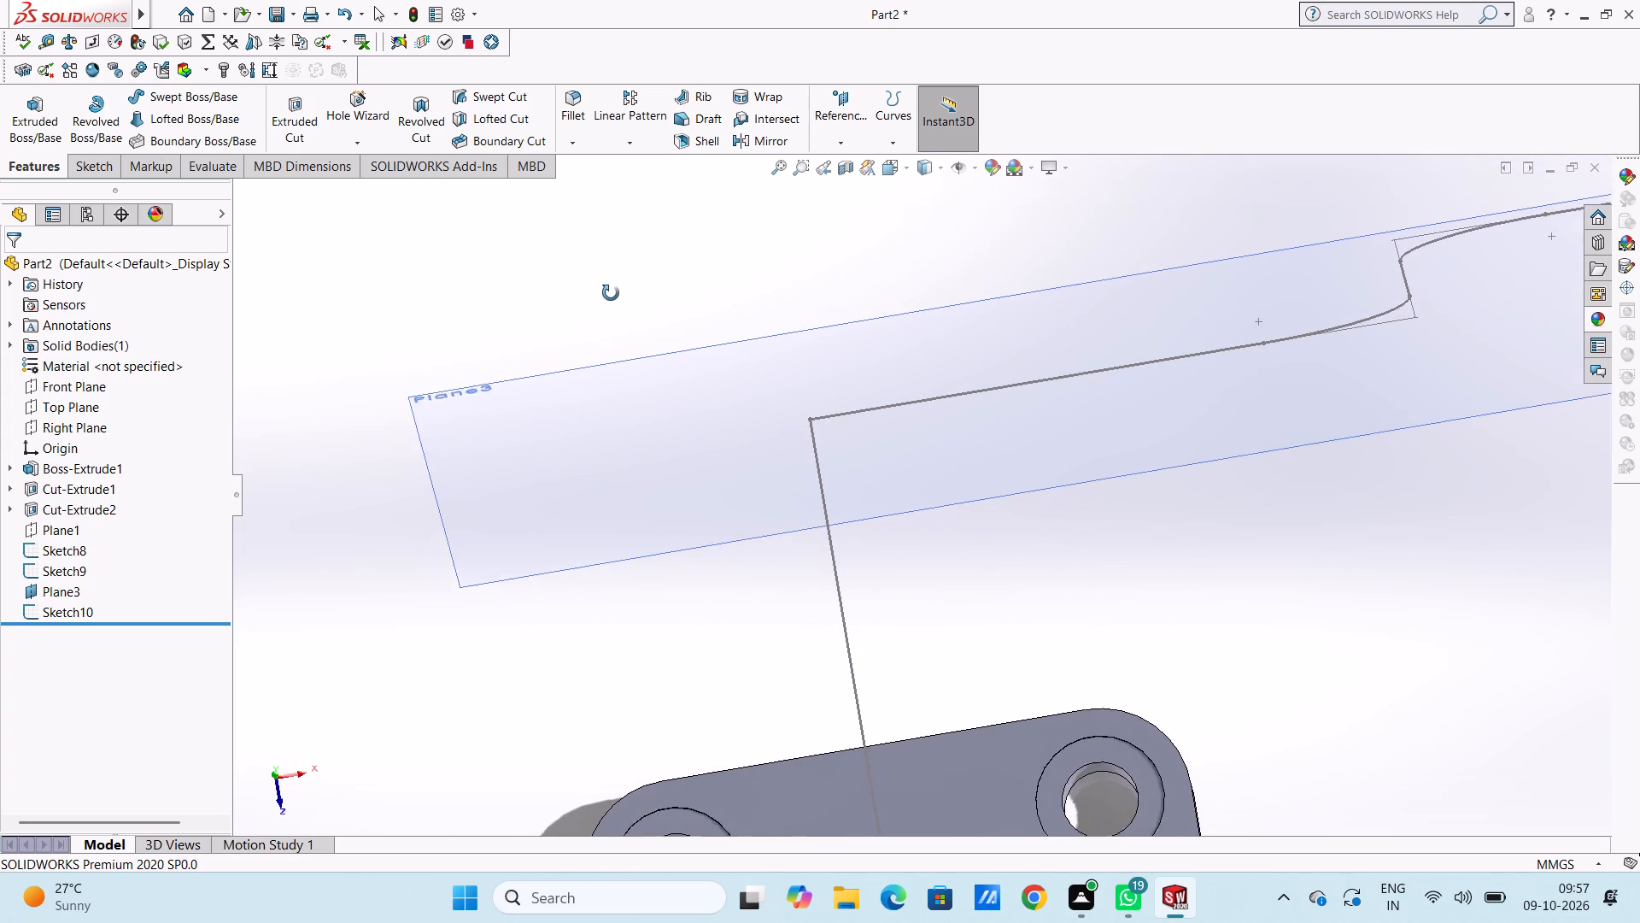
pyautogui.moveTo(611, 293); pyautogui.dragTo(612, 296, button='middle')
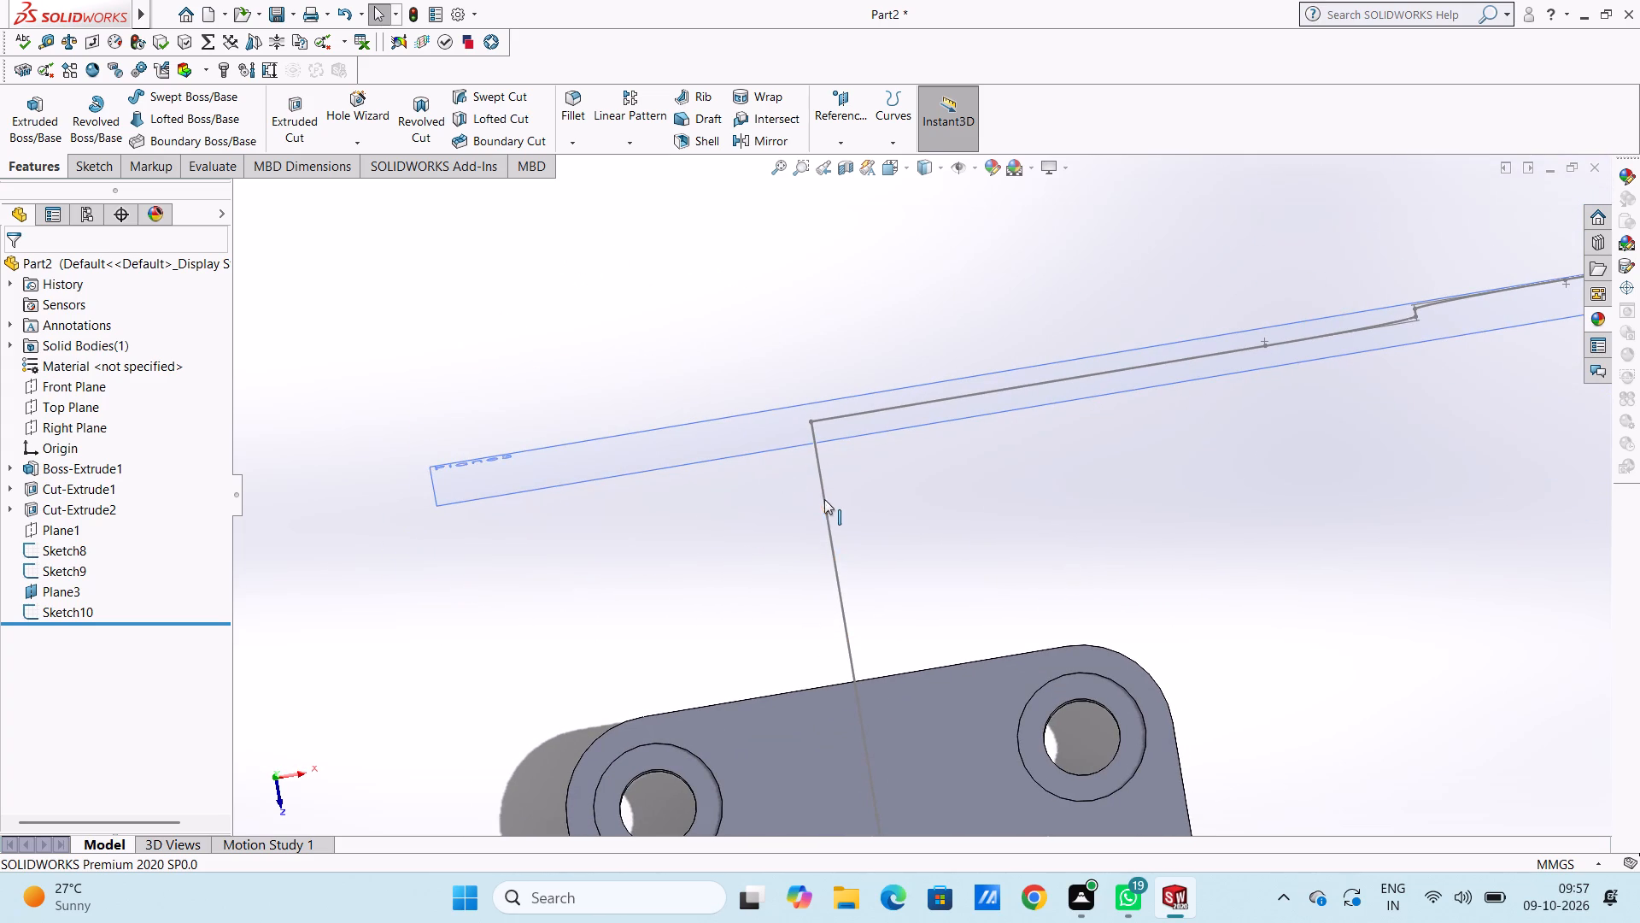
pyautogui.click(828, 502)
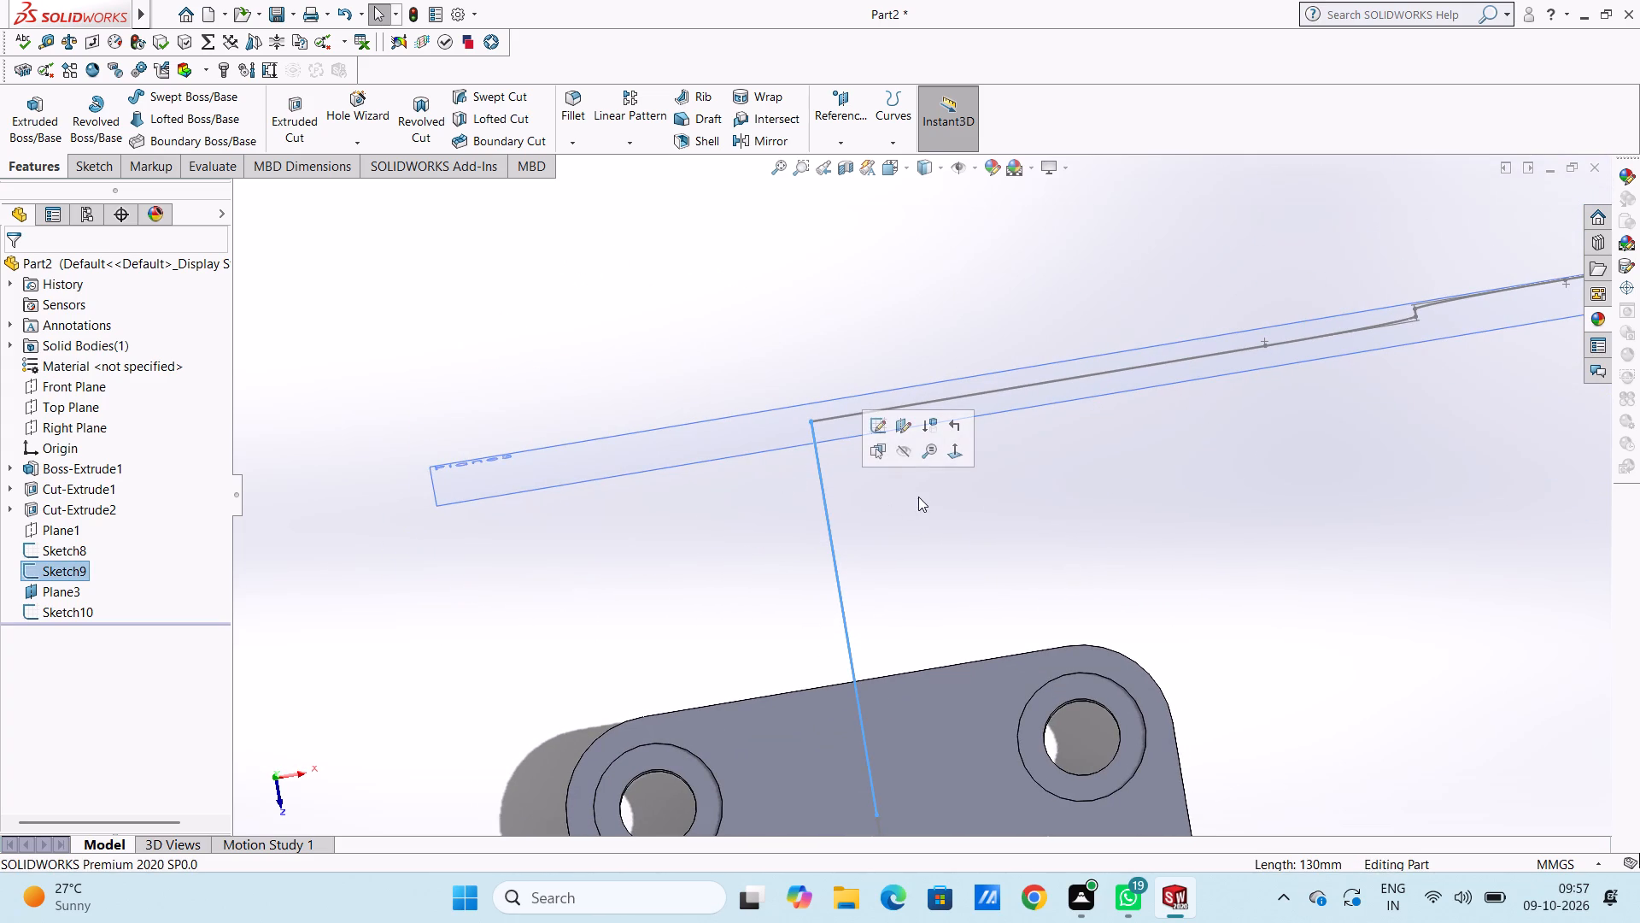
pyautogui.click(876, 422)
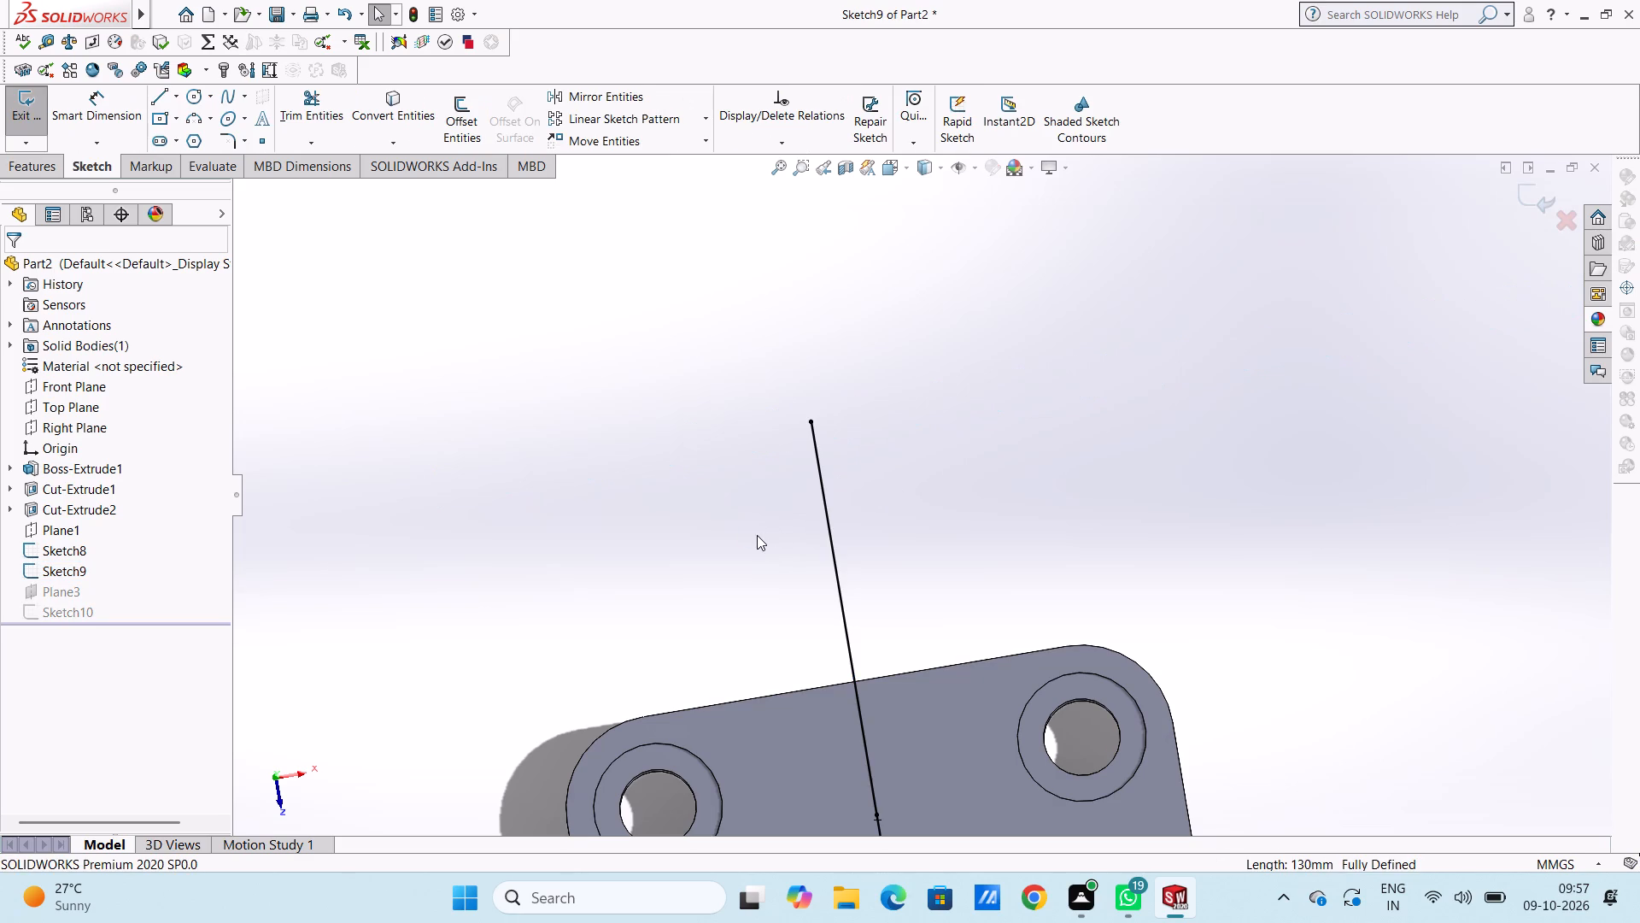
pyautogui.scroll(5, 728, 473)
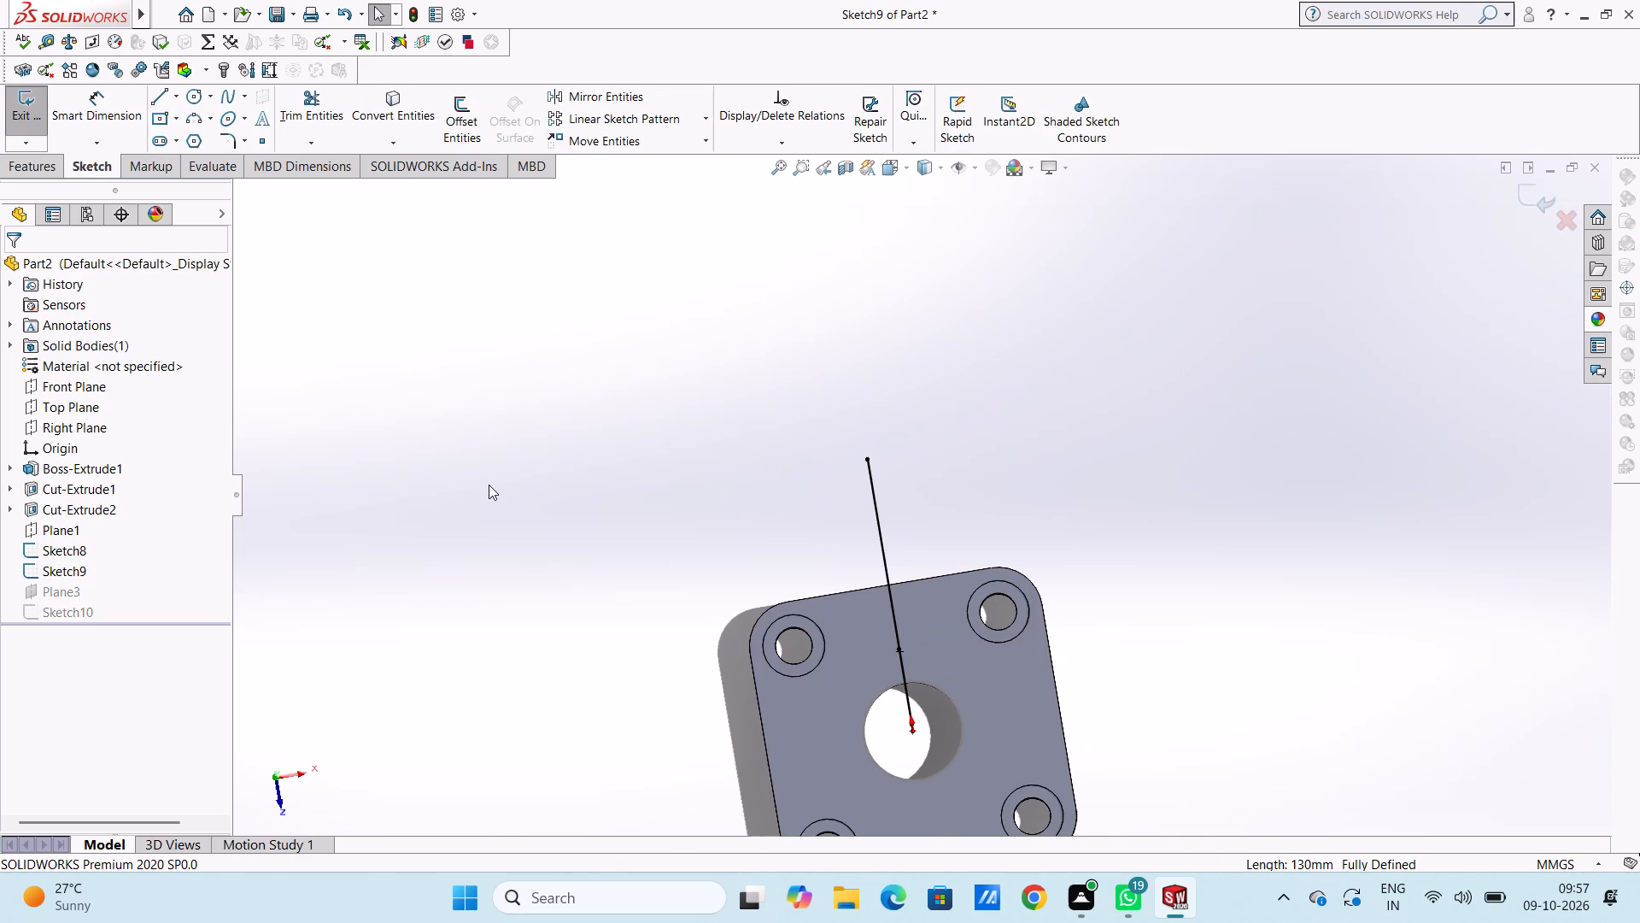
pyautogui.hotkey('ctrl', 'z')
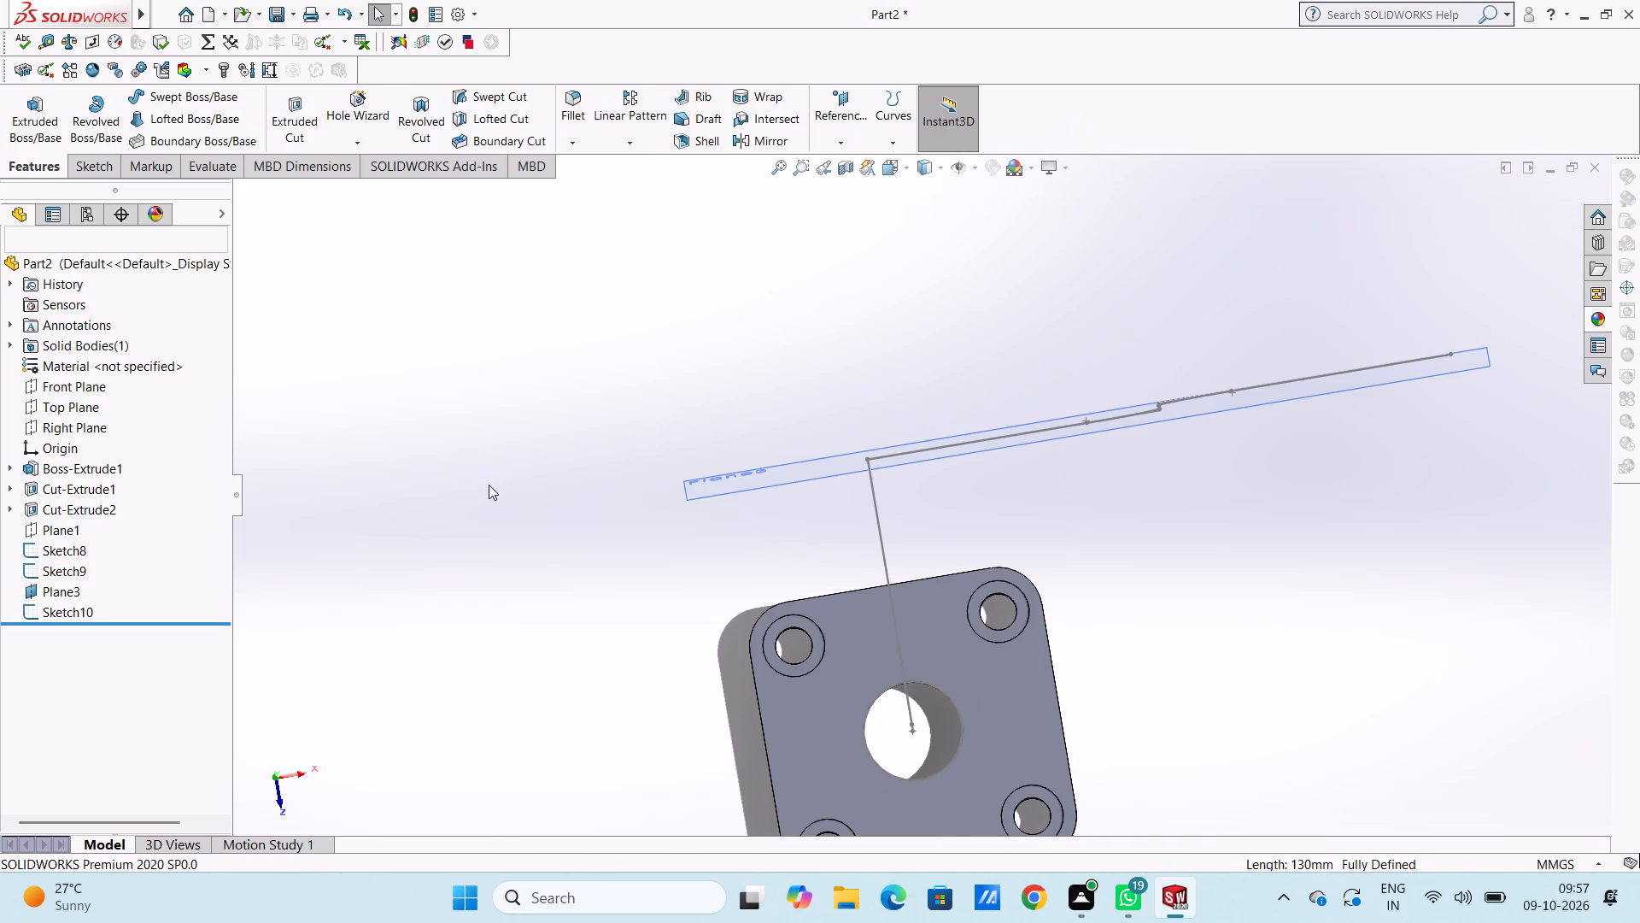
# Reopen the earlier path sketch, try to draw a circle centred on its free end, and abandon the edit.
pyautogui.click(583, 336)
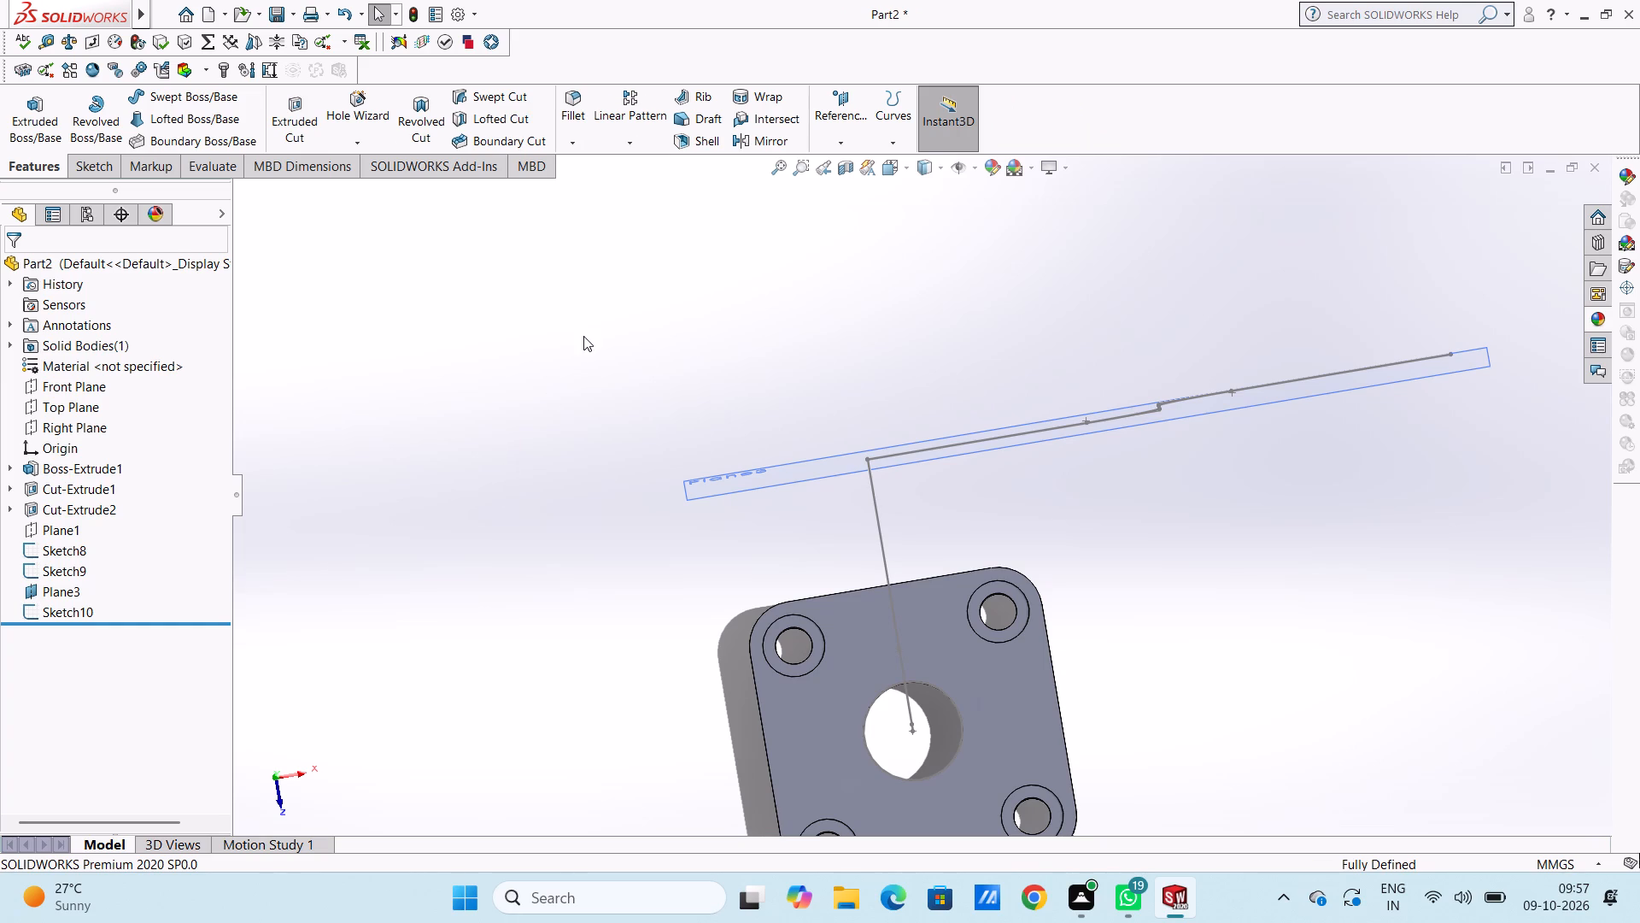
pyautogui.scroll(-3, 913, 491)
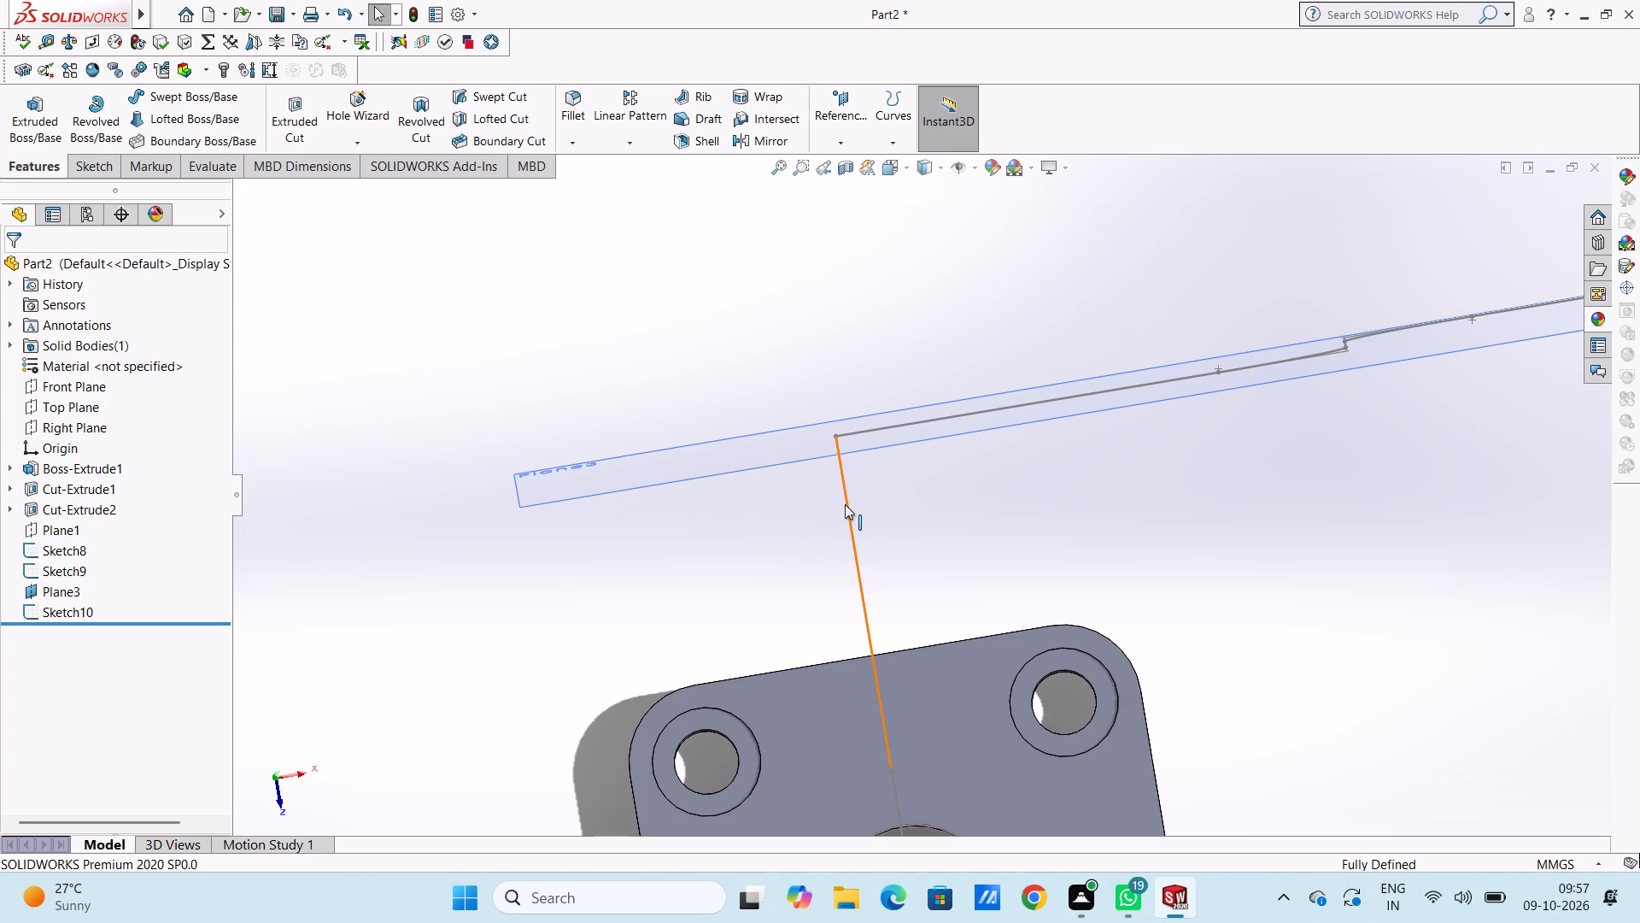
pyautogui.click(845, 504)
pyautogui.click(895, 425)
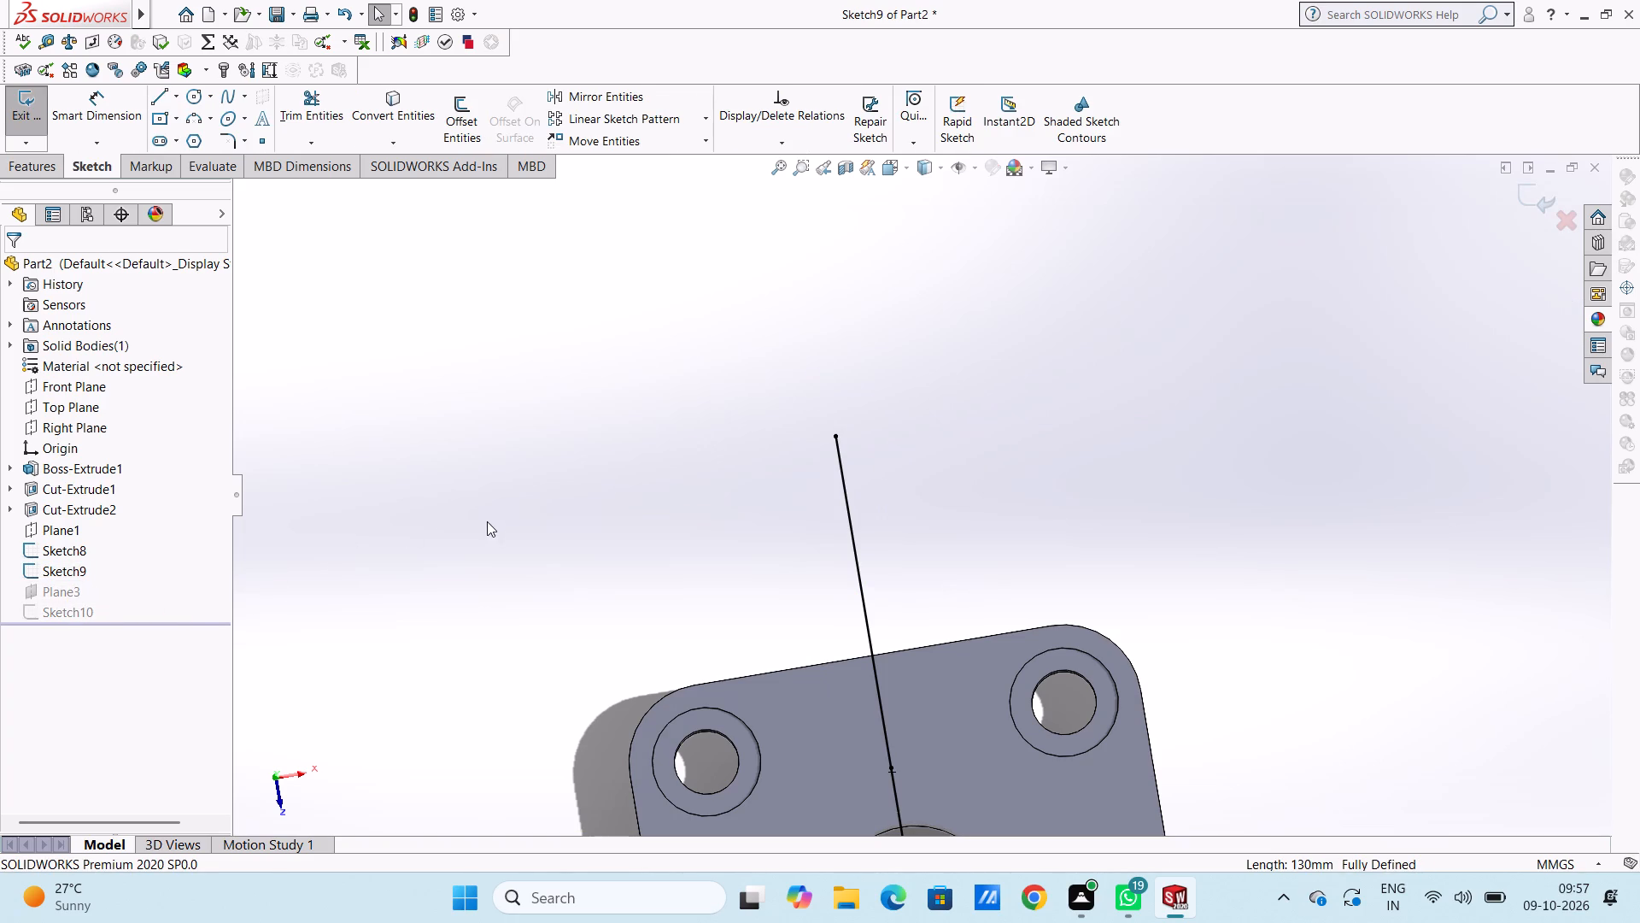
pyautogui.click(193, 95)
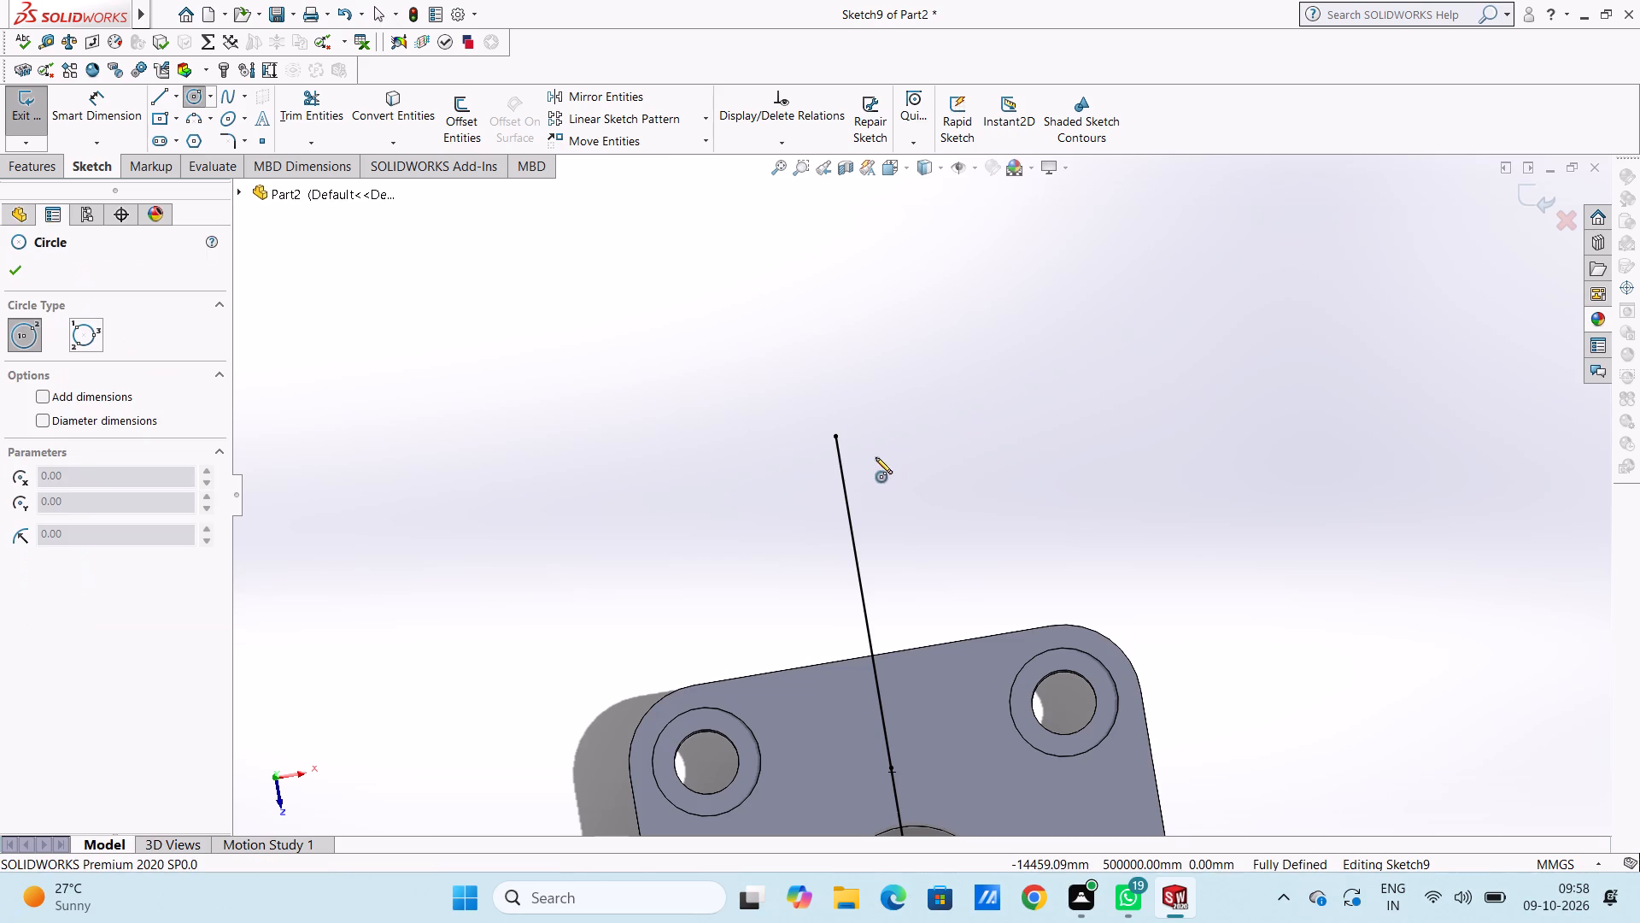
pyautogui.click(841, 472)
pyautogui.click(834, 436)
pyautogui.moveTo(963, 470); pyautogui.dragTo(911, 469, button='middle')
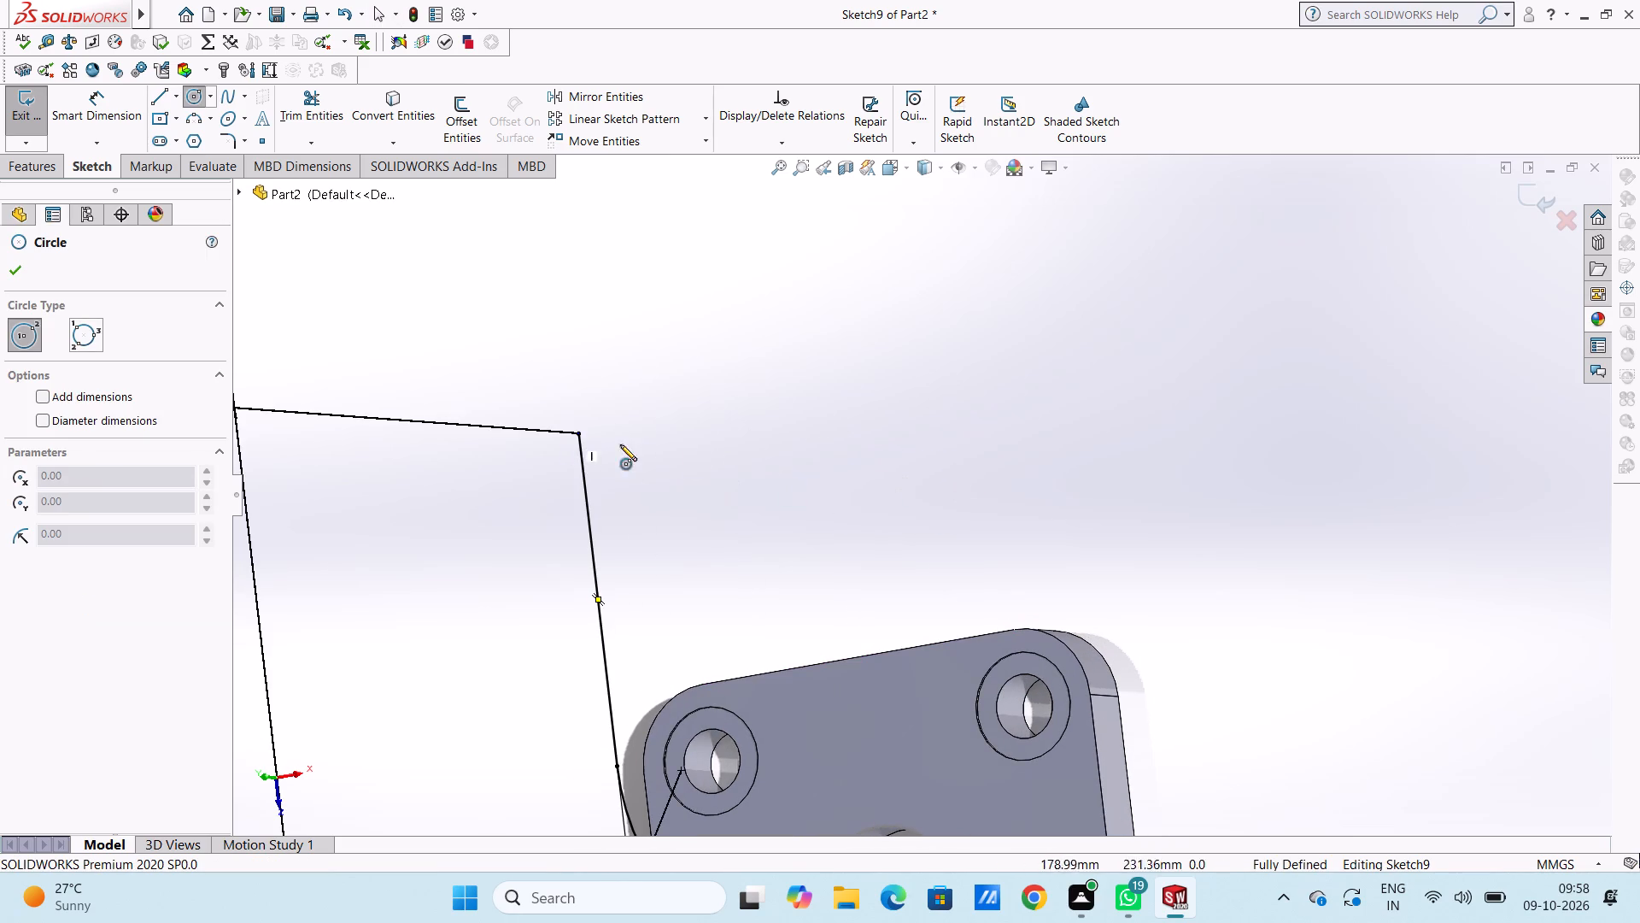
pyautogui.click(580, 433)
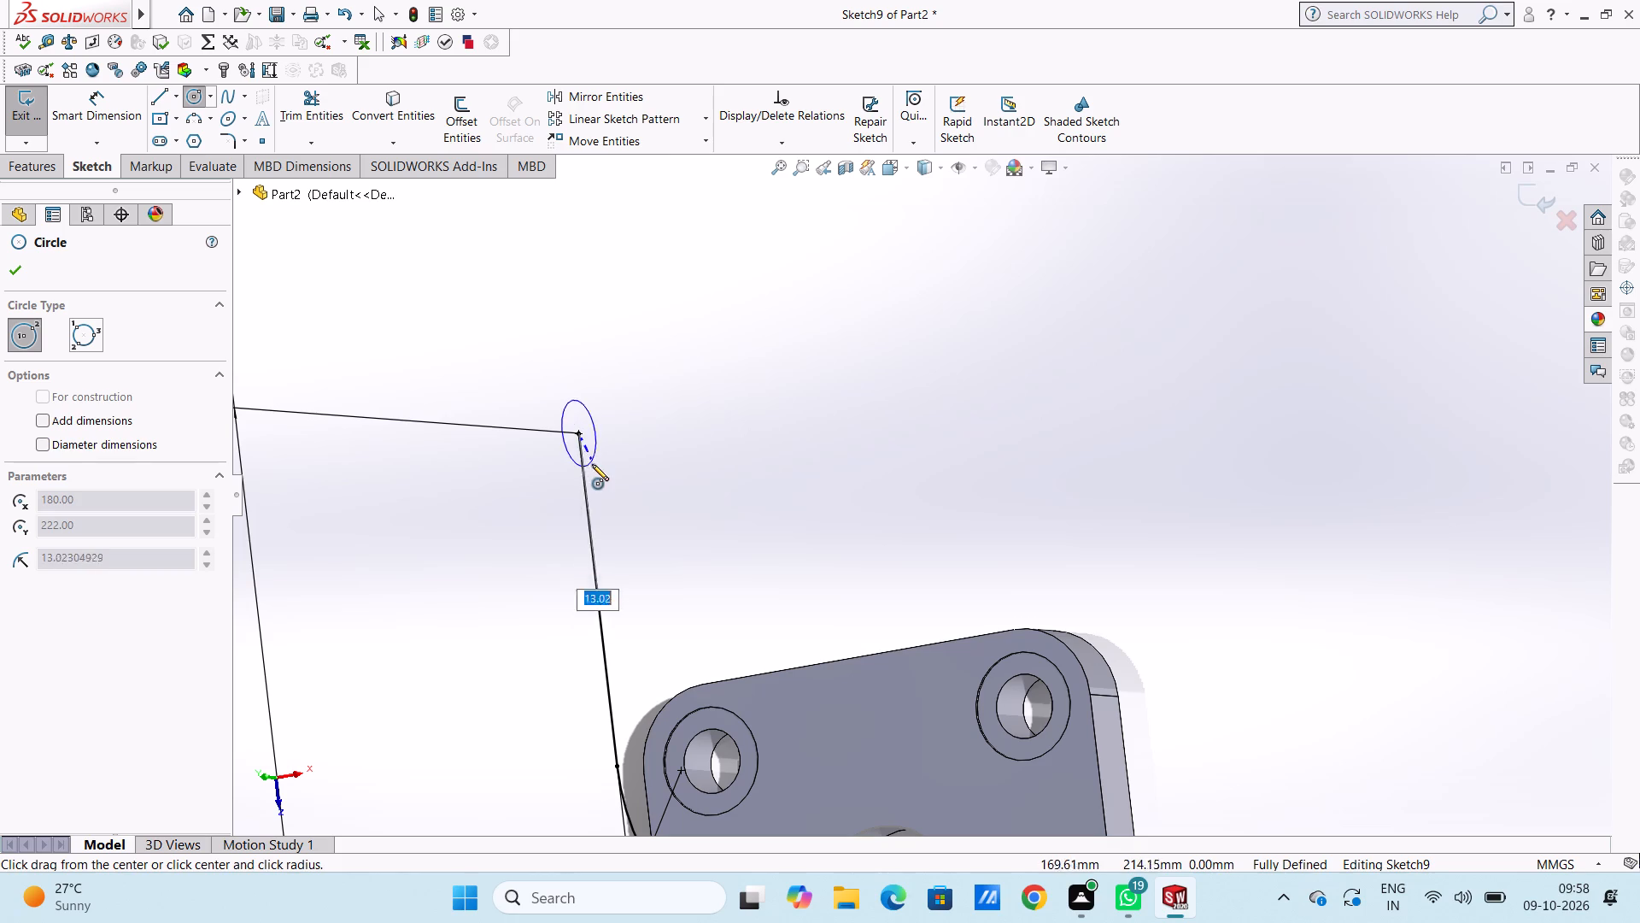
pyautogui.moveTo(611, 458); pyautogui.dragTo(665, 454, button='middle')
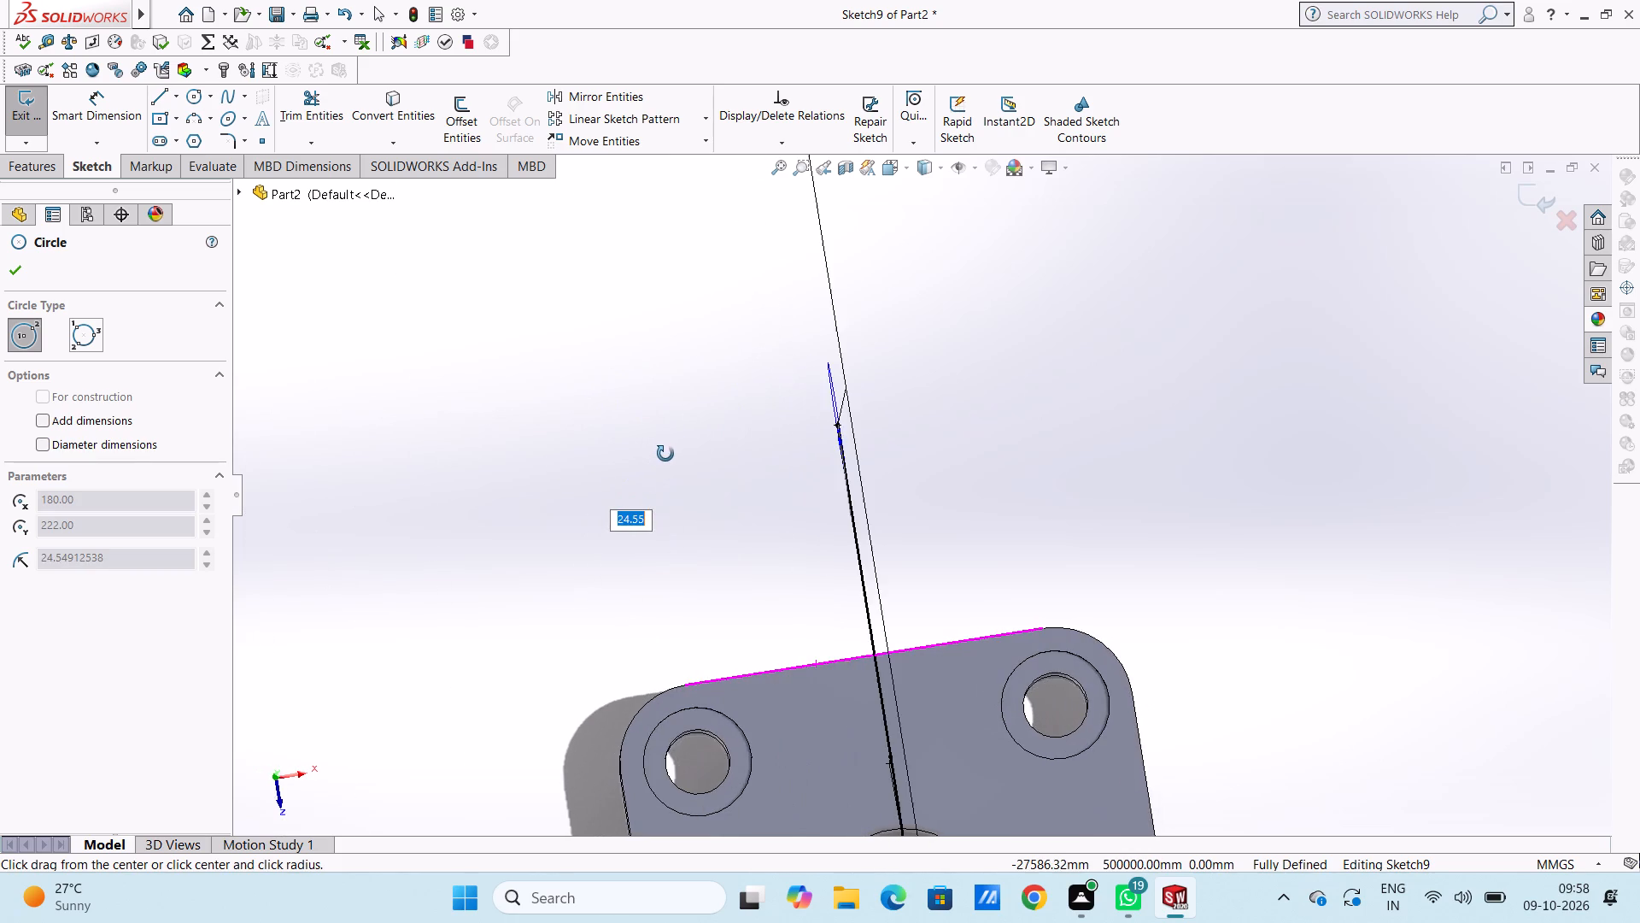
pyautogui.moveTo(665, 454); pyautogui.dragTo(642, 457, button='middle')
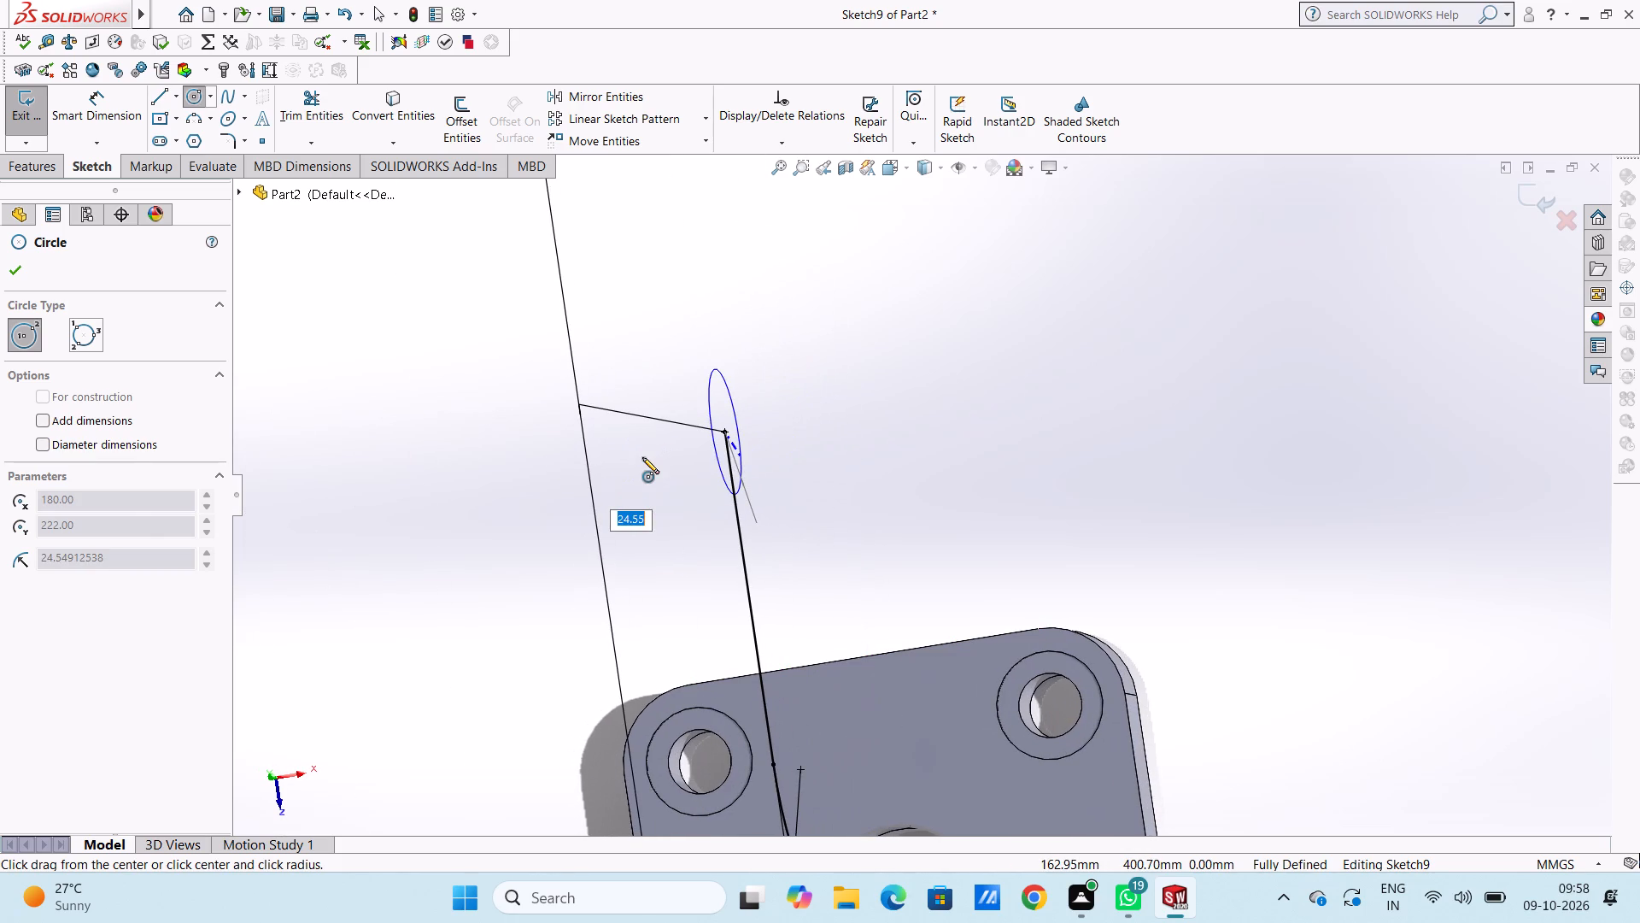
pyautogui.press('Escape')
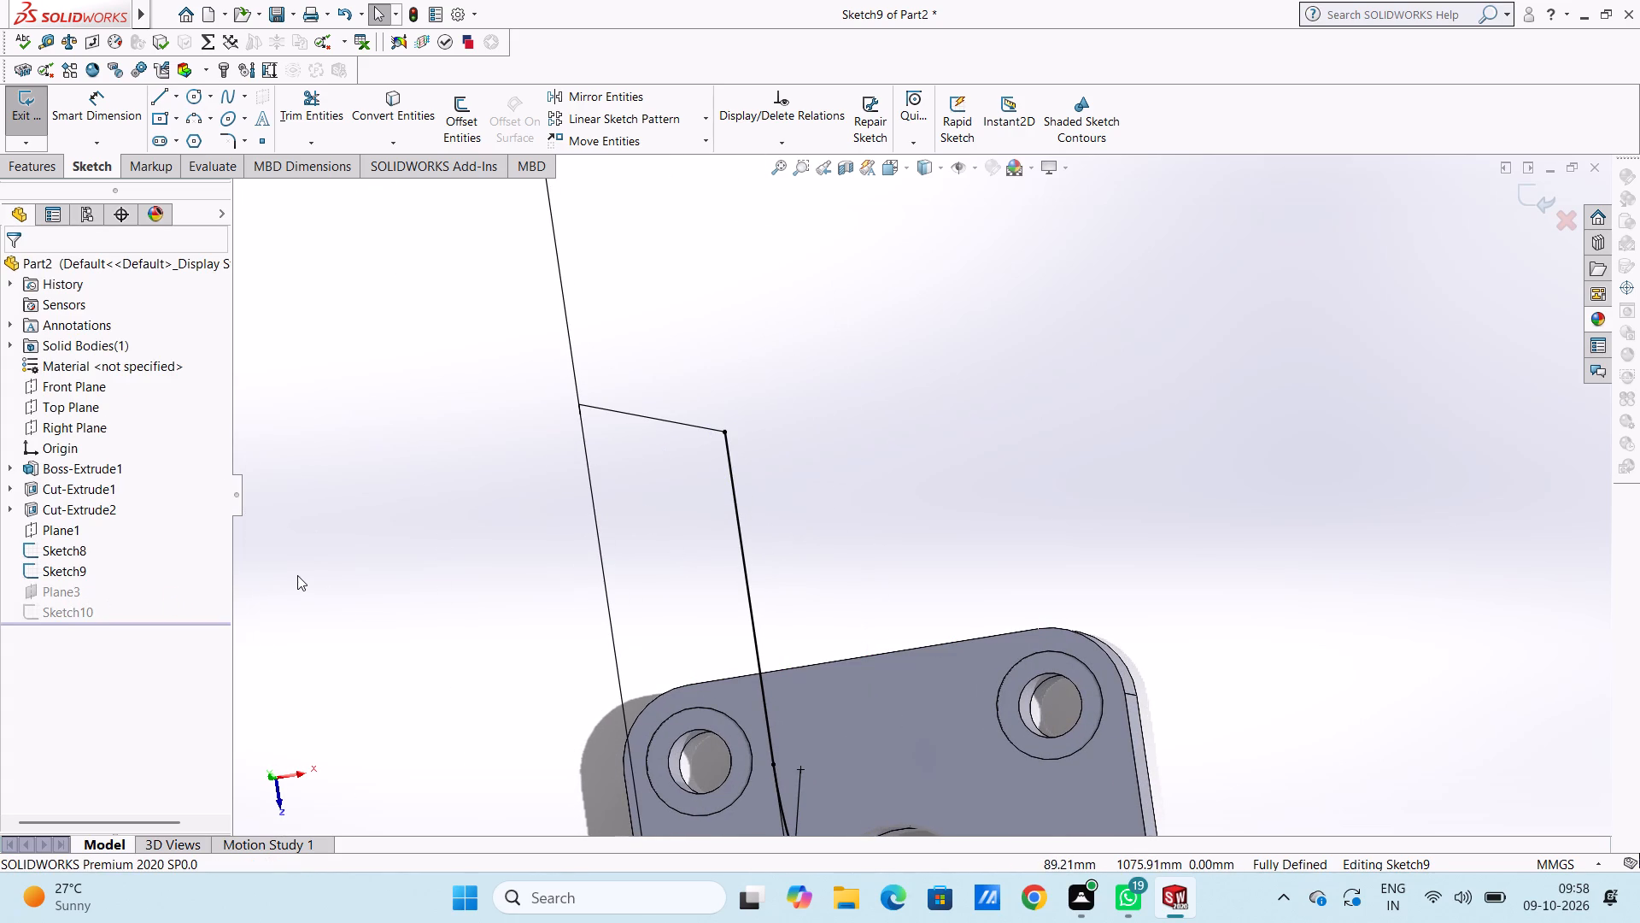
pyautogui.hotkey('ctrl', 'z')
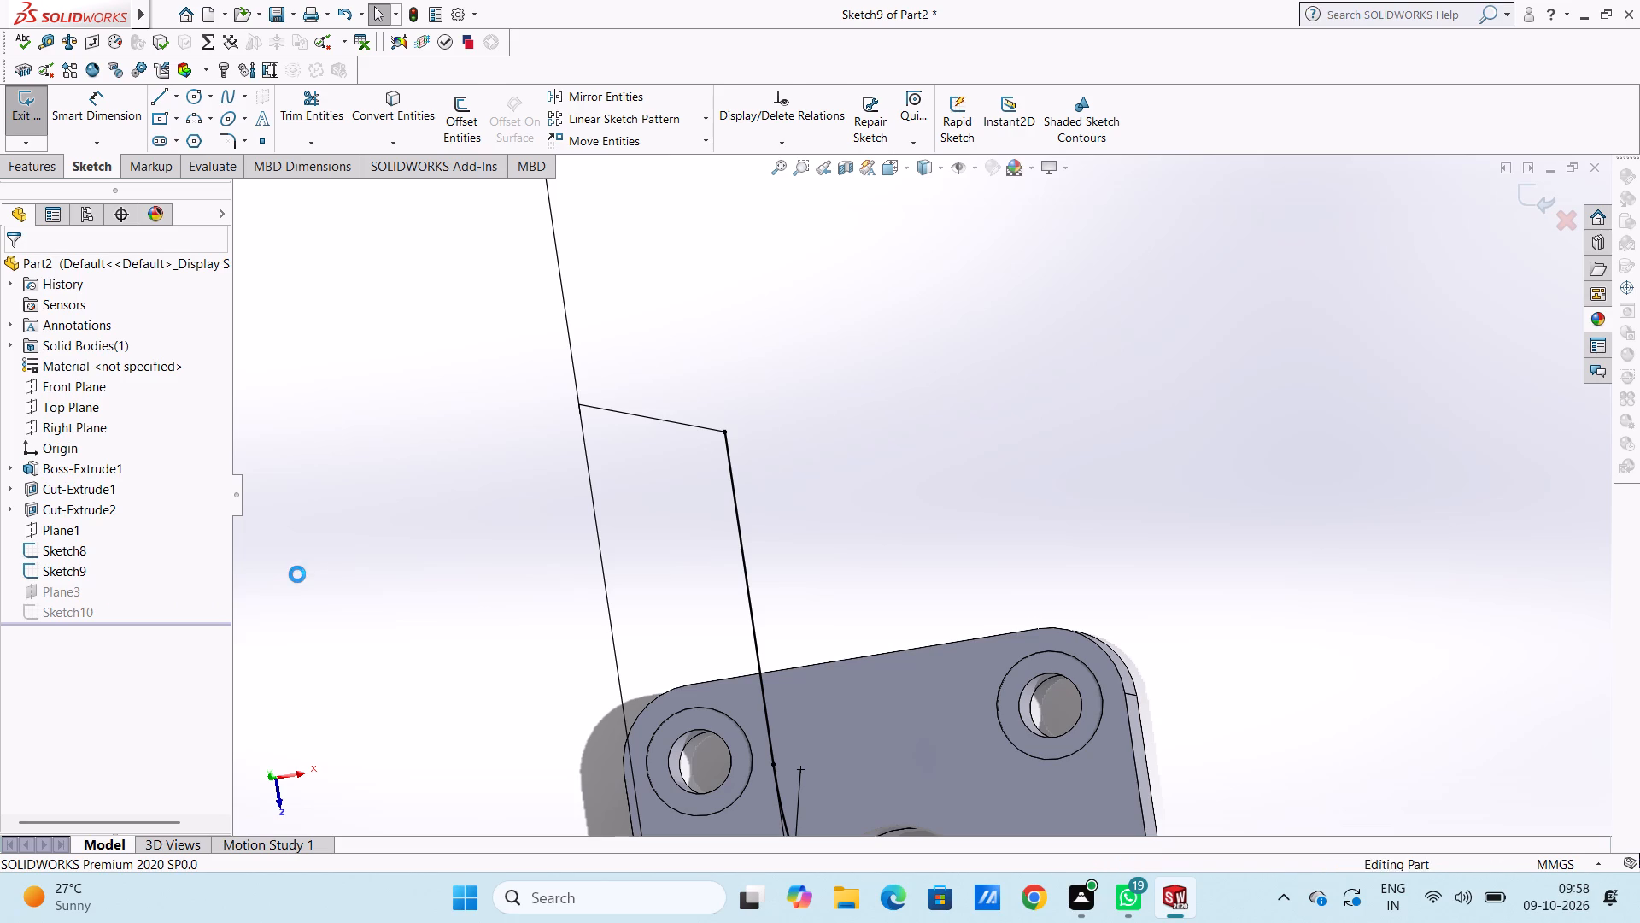
# Hide Plane3, the offset plane that carries the second path sketch.
pyautogui.scroll(3, 297, 574)
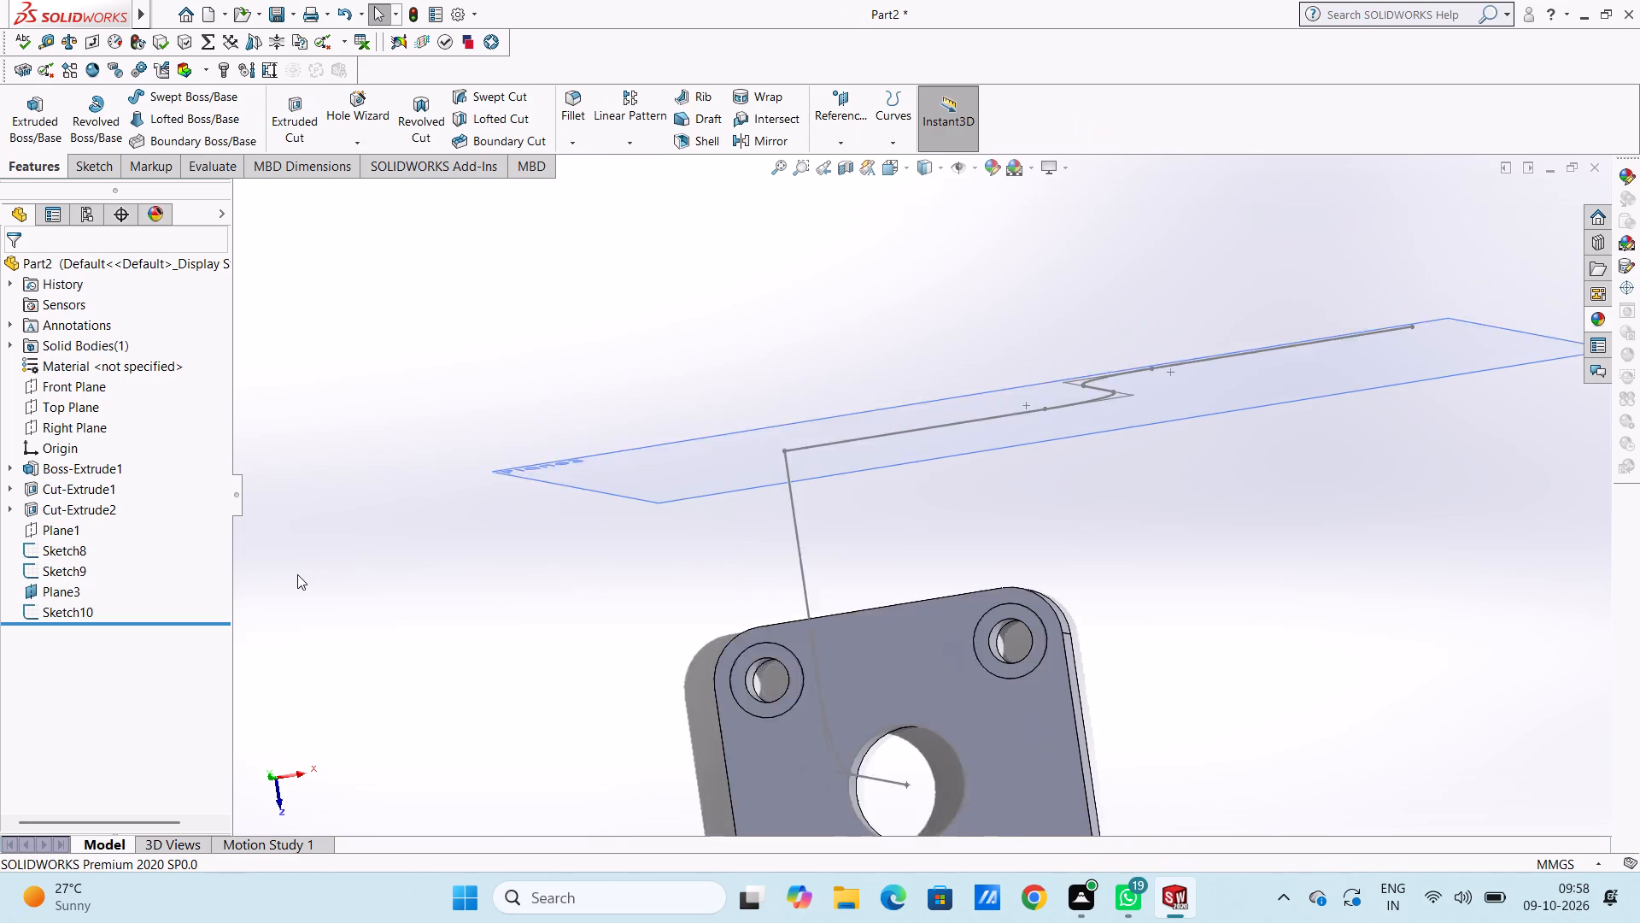
pyautogui.click(581, 391)
pyautogui.moveTo(584, 404); pyautogui.dragTo(539, 285, button='middle')
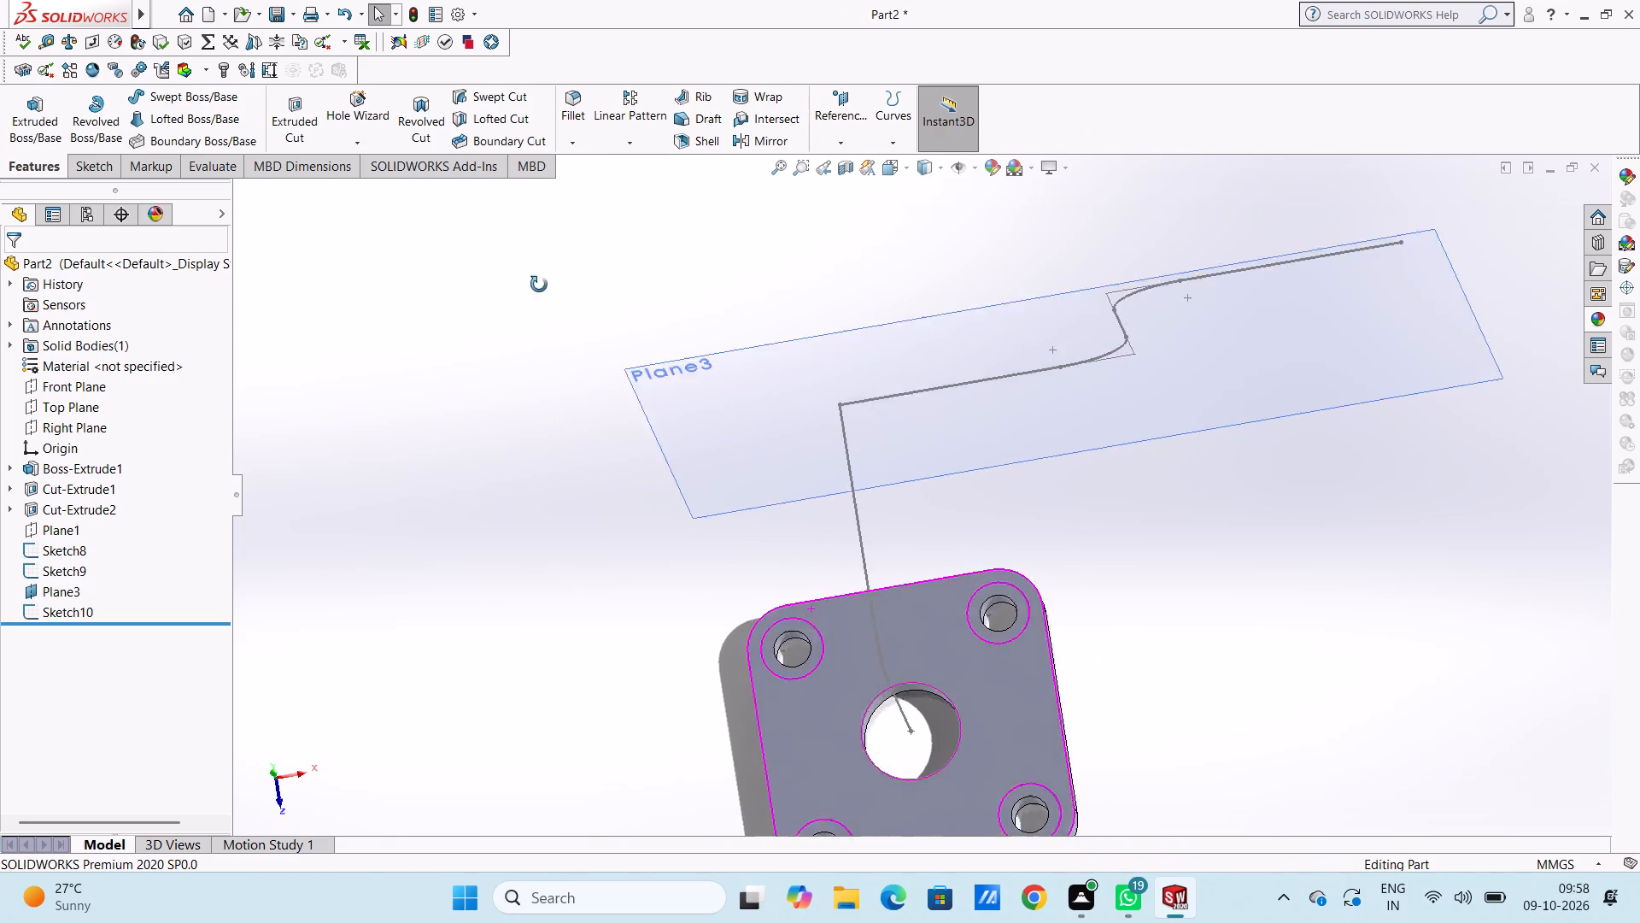
pyautogui.moveTo(539, 285); pyautogui.dragTo(501, 393, button='middle')
pyautogui.scroll(3, 511, 435)
pyautogui.moveTo(561, 497); pyautogui.dragTo(631, 458, button='middle')
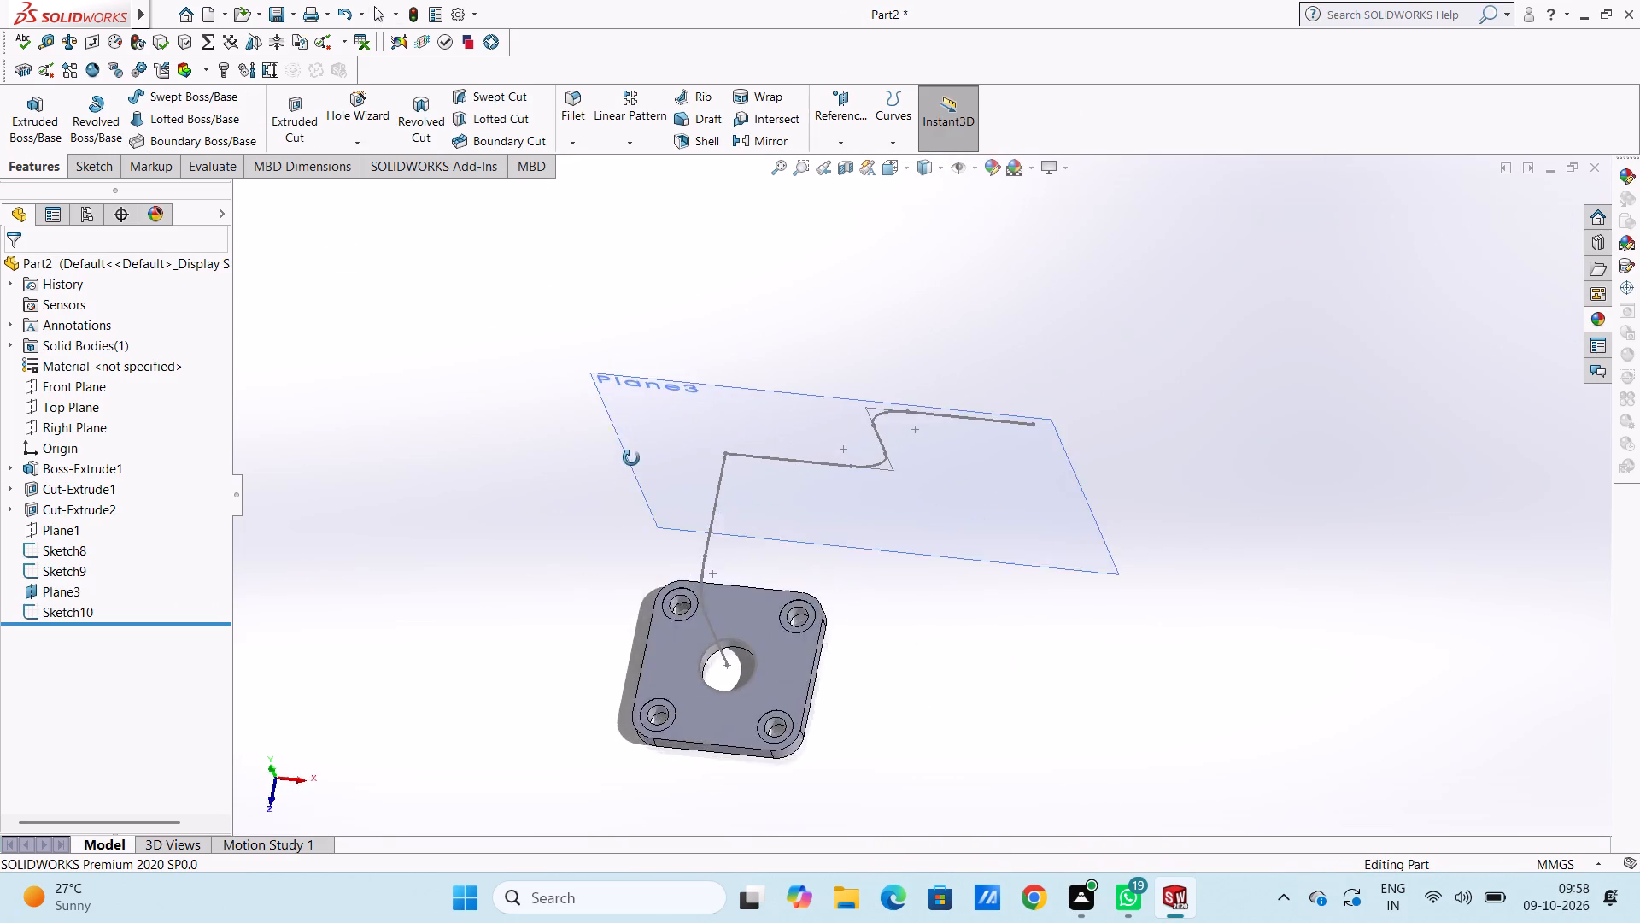
pyautogui.moveTo(631, 458); pyautogui.dragTo(609, 427, button='middle')
pyautogui.click(61, 585)
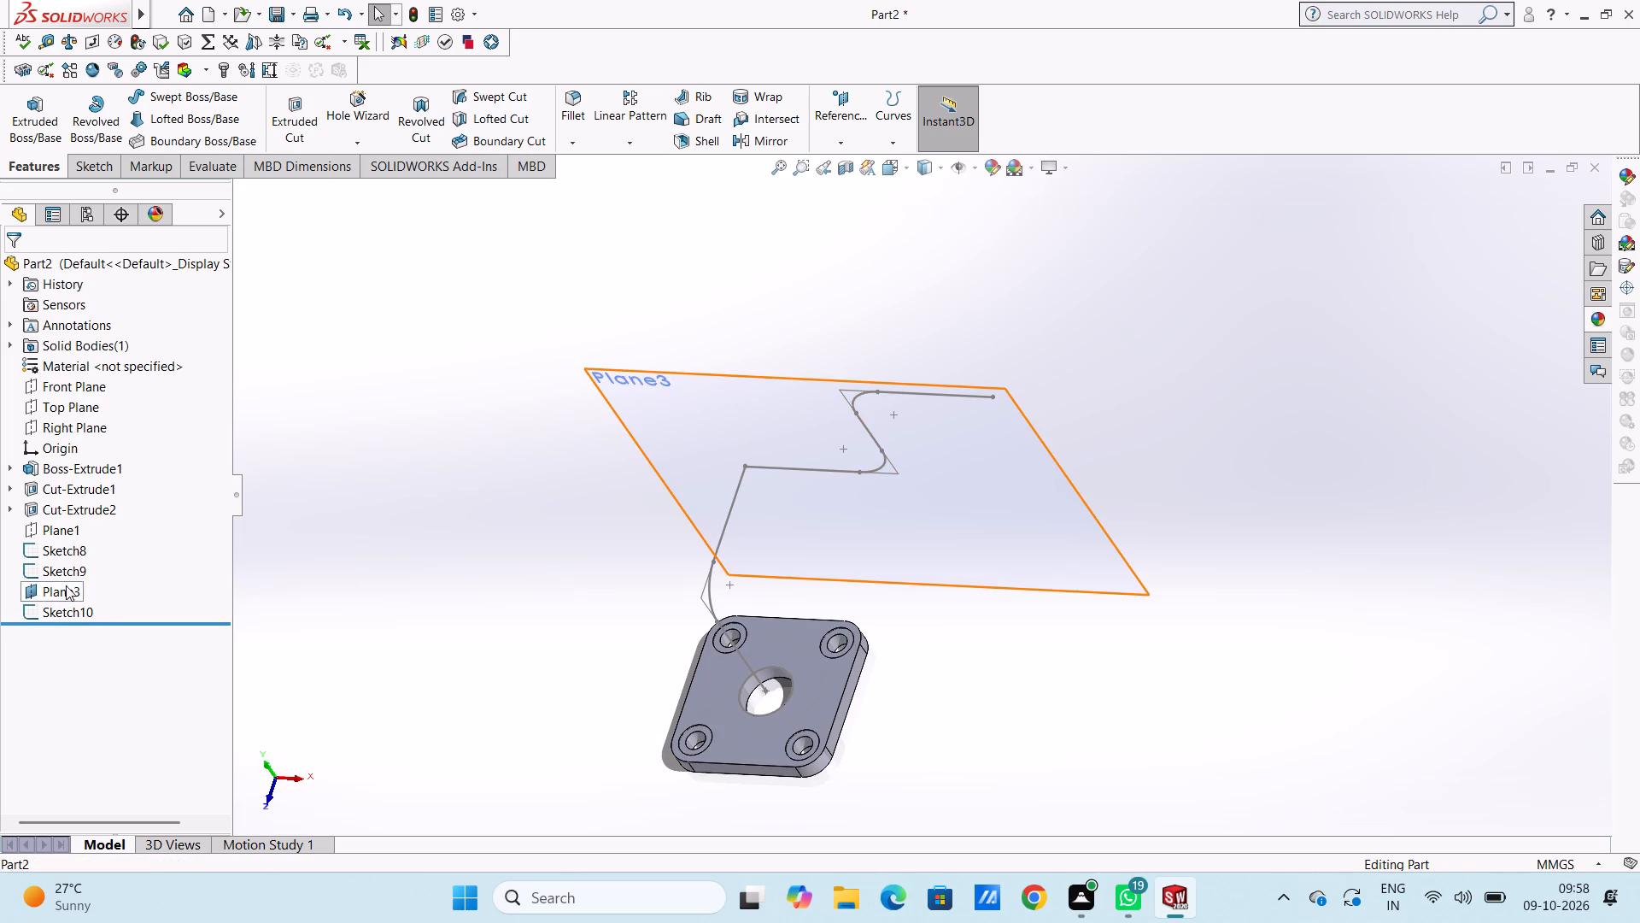
pyautogui.click(102, 562)
pyautogui.click(401, 555)
# Examine from several angles how the two filleted path sketches run above the plate and meet.
pyautogui.moveTo(565, 510); pyautogui.dragTo(644, 569, button='middle')
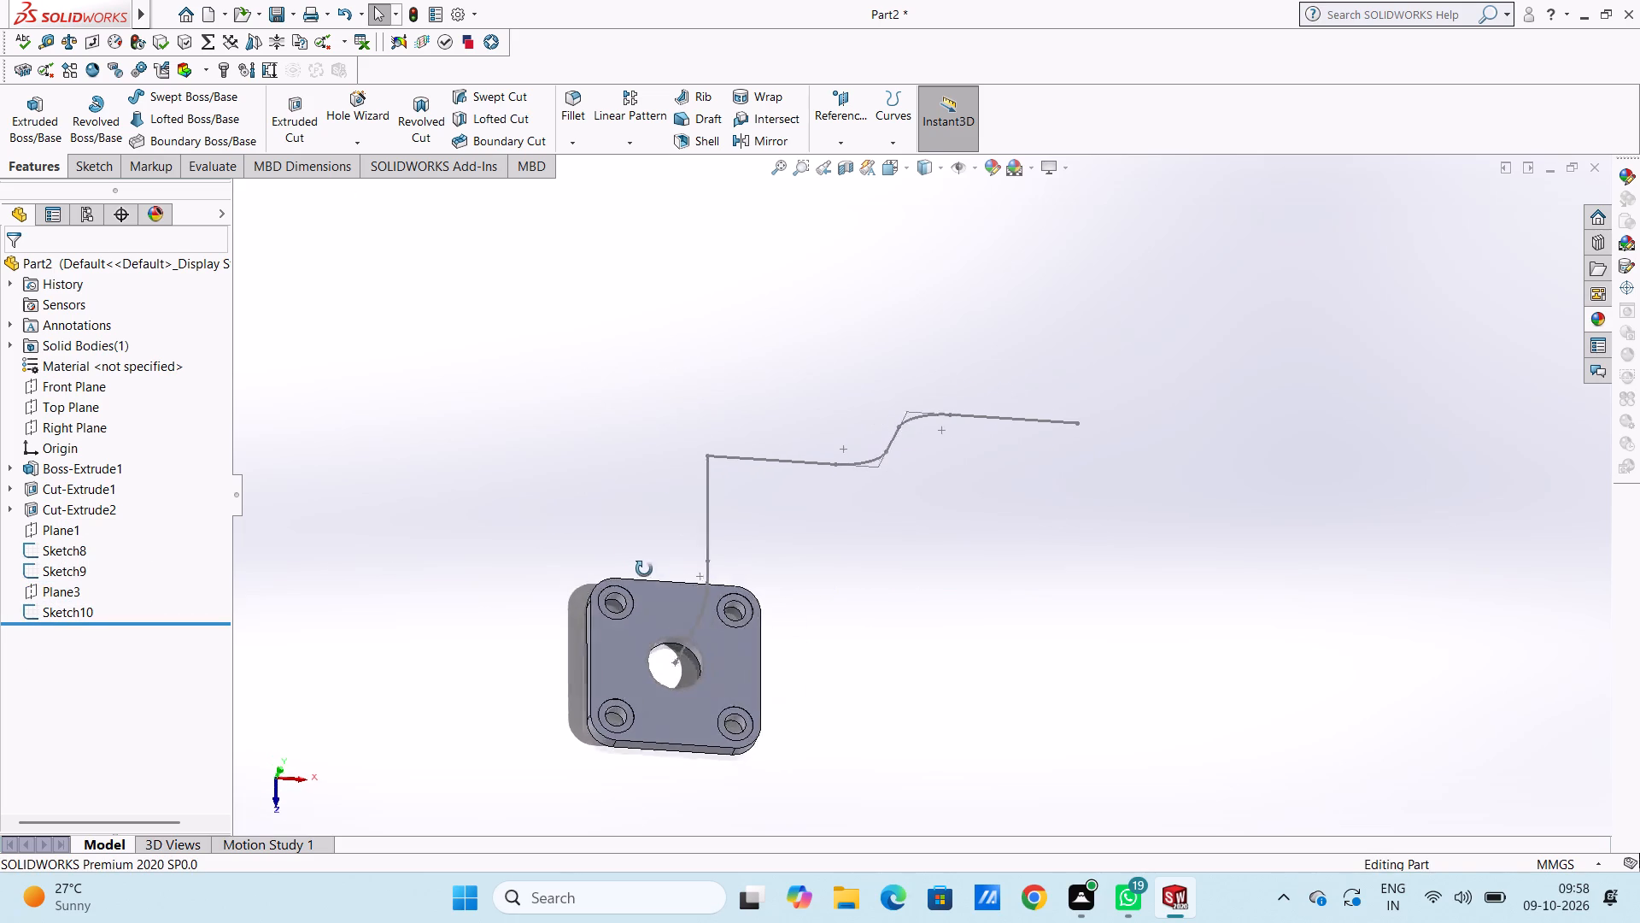
pyautogui.moveTo(644, 569); pyautogui.dragTo(641, 585, button='middle')
pyautogui.moveTo(639, 584); pyautogui.dragTo(637, 539, button='middle')
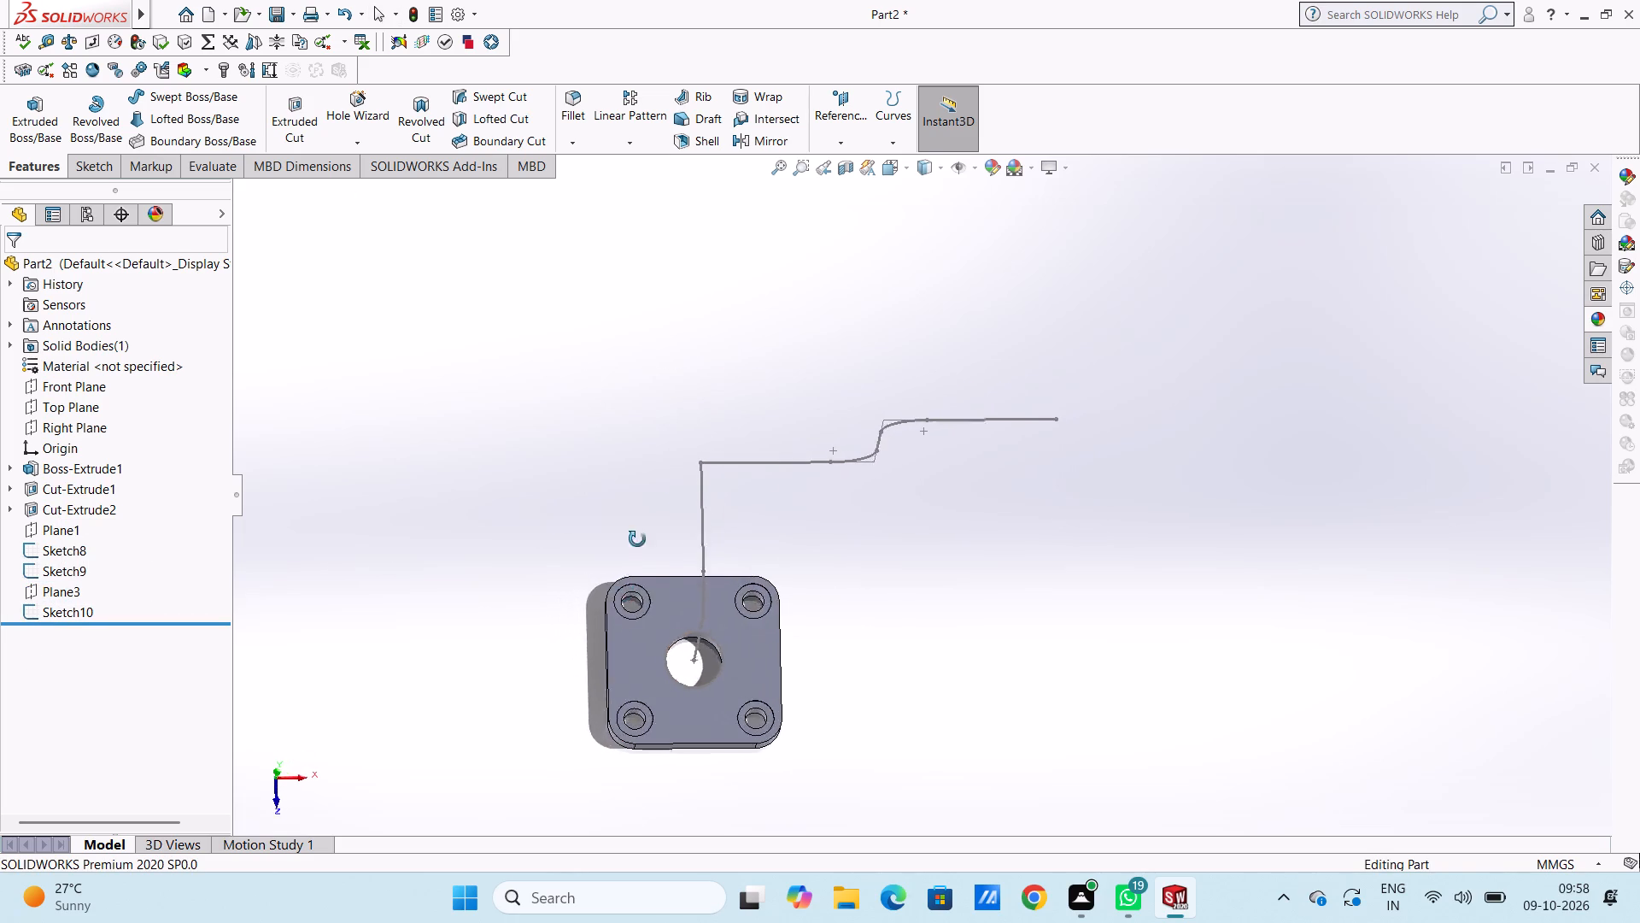
pyautogui.moveTo(637, 539); pyautogui.dragTo(635, 368, button='middle')
pyautogui.moveTo(518, 623); pyautogui.dragTo(596, 452, button='middle')
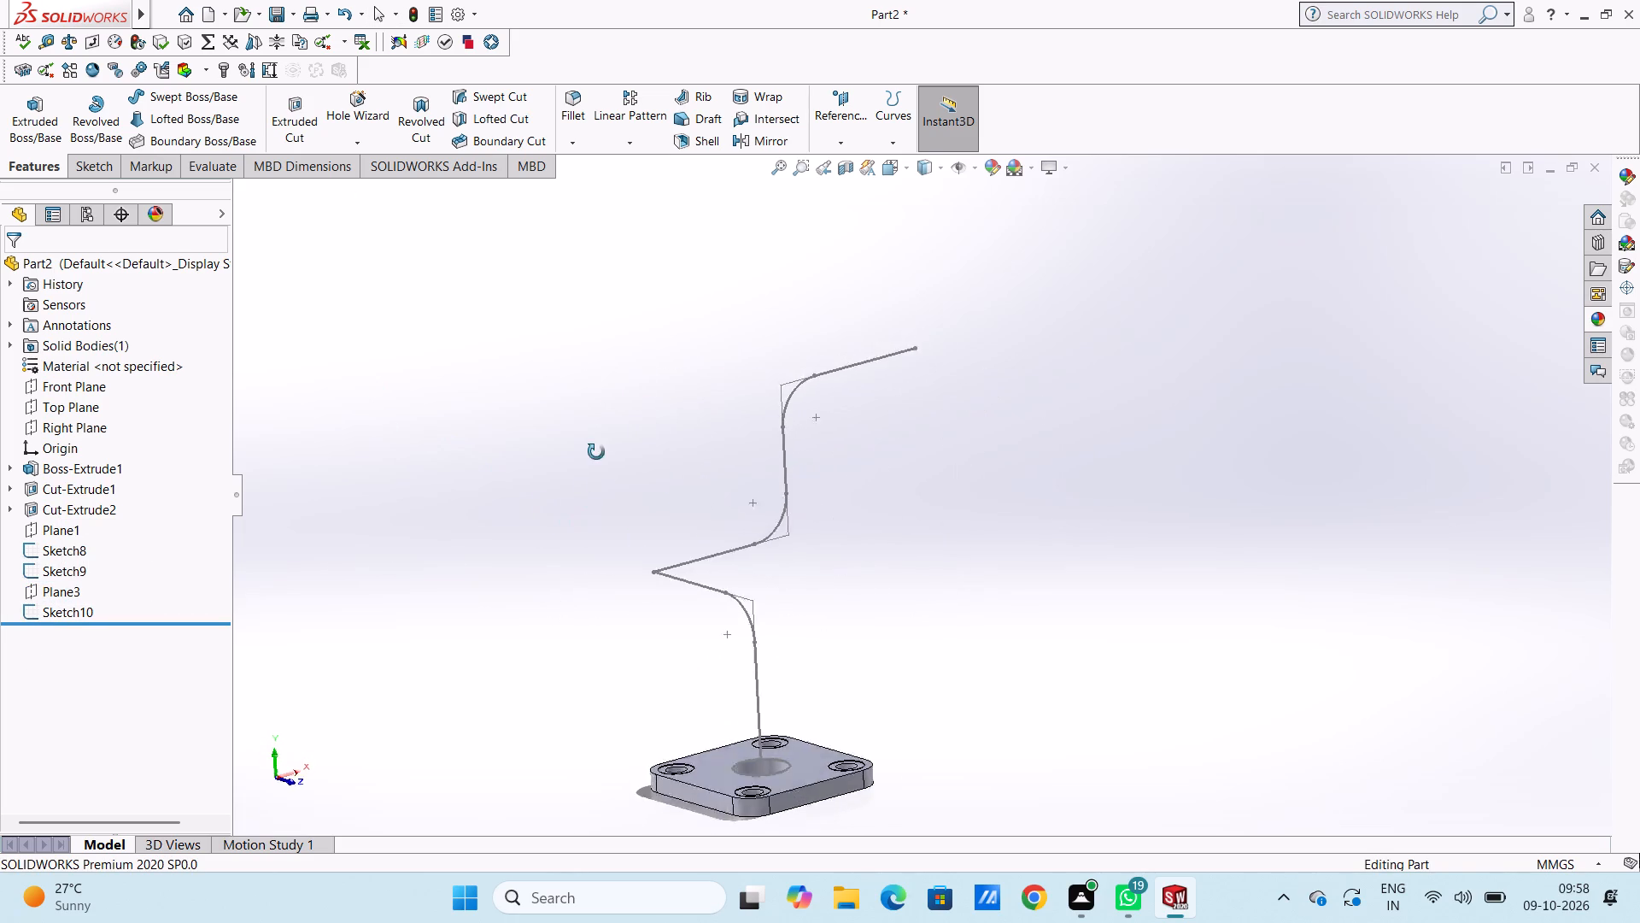
pyautogui.moveTo(596, 452); pyautogui.dragTo(512, 432, button='middle')
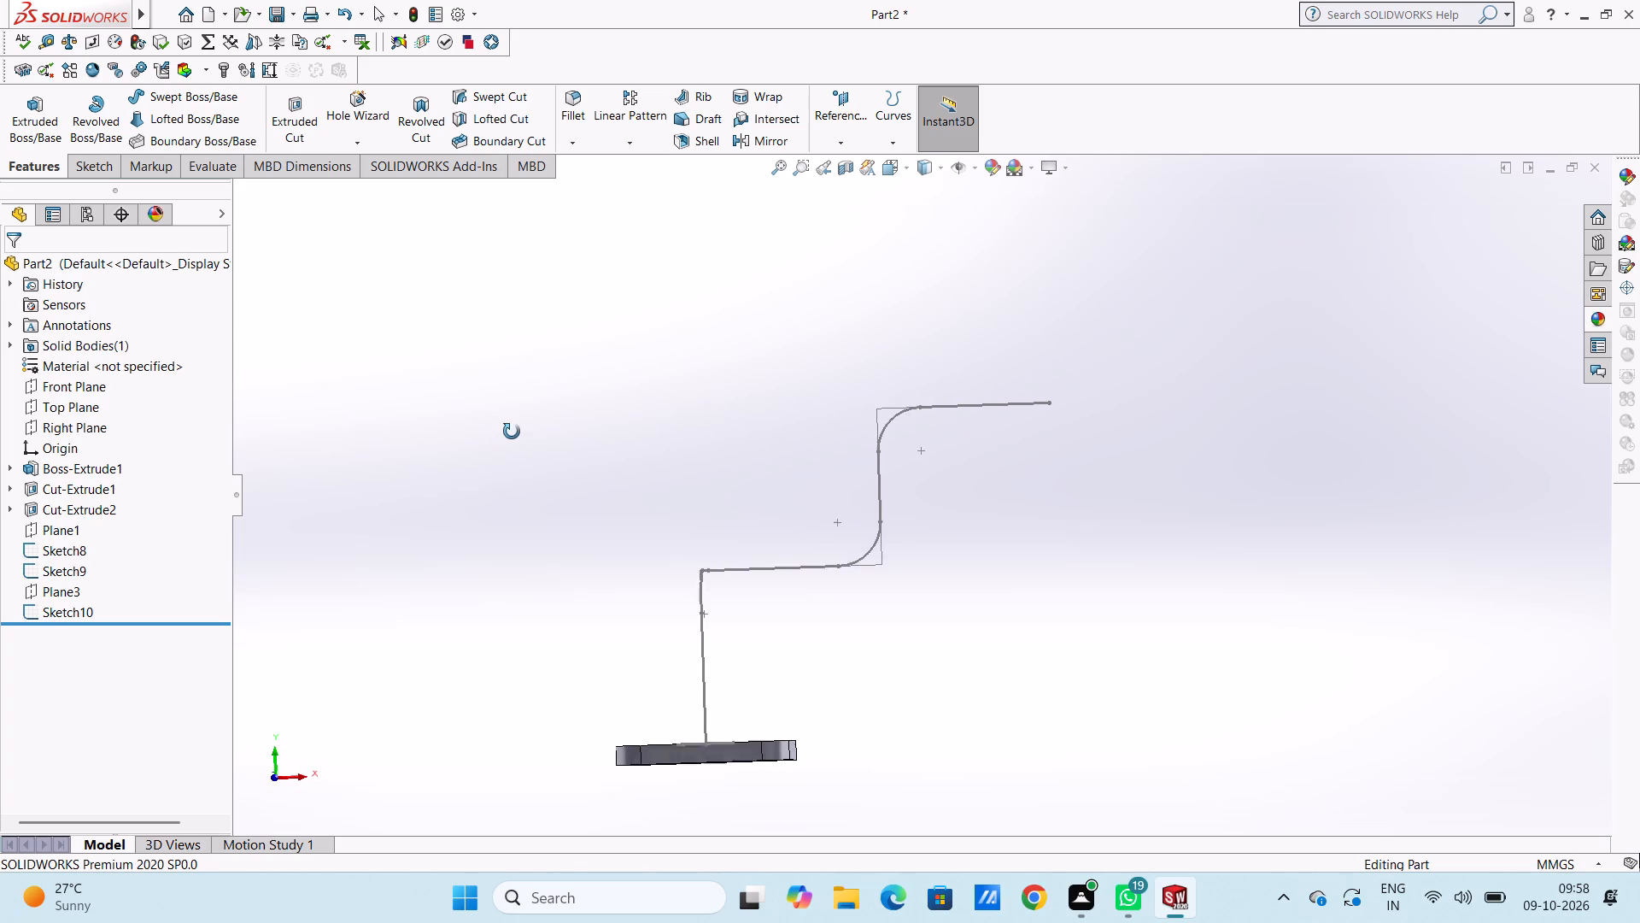
pyautogui.moveTo(512, 432); pyautogui.dragTo(512, 428, button='middle')
pyautogui.moveTo(512, 428); pyautogui.dragTo(518, 440, button='middle')
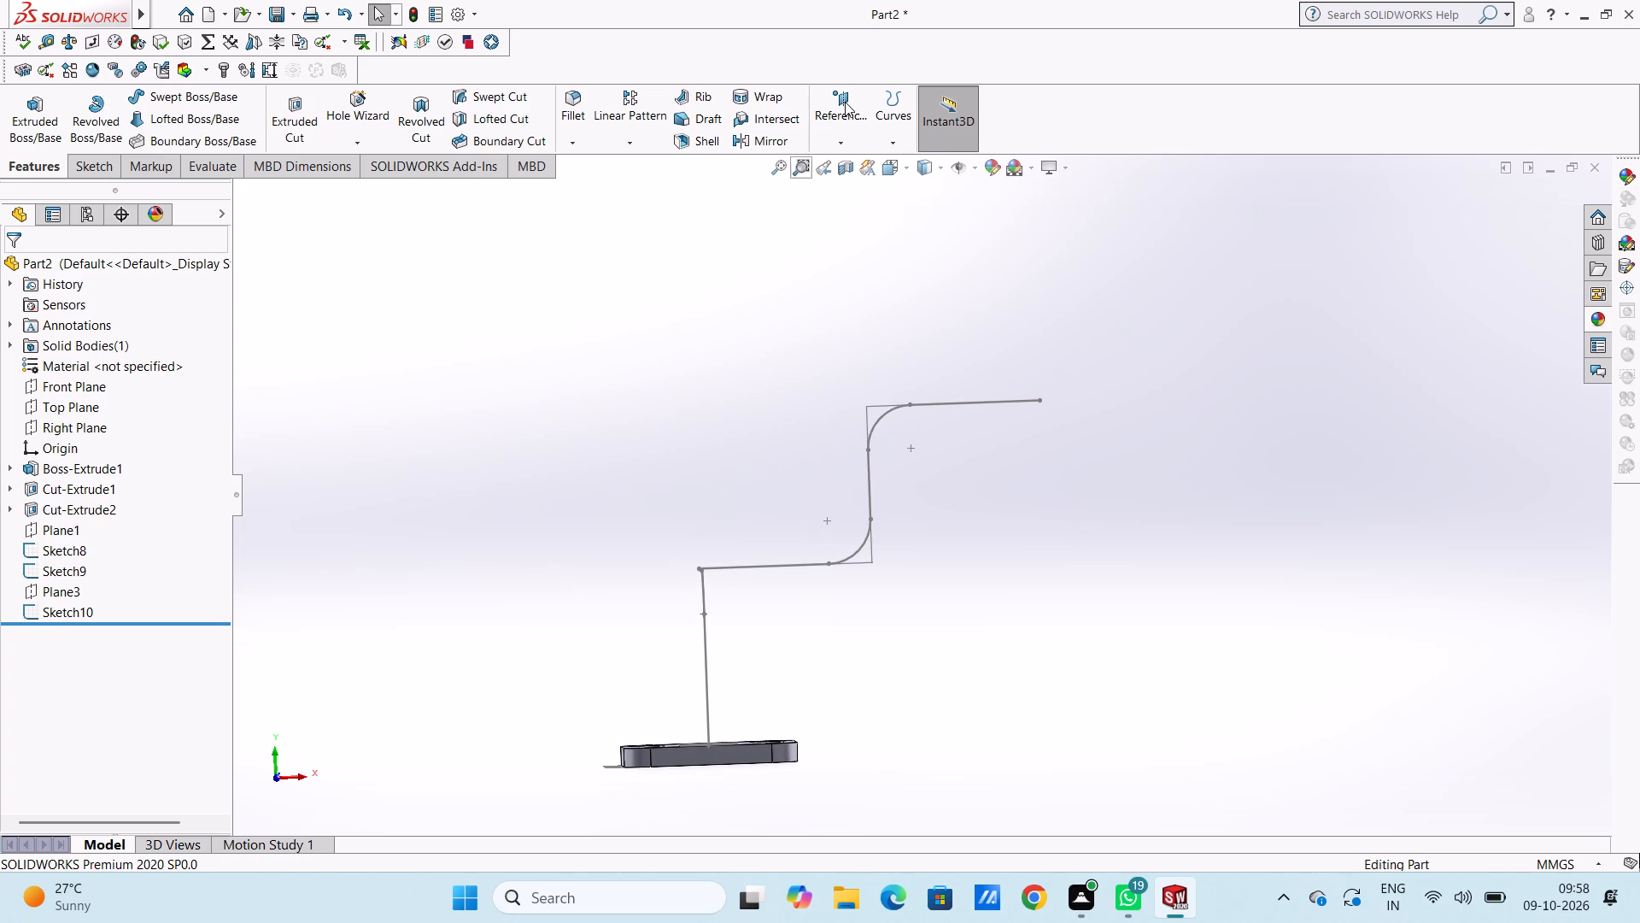
# Create a reference plane offset 222 mm above the Top Plane, level with the lower run of the second path.
pyautogui.click(845, 101)
pyautogui.click(832, 165)
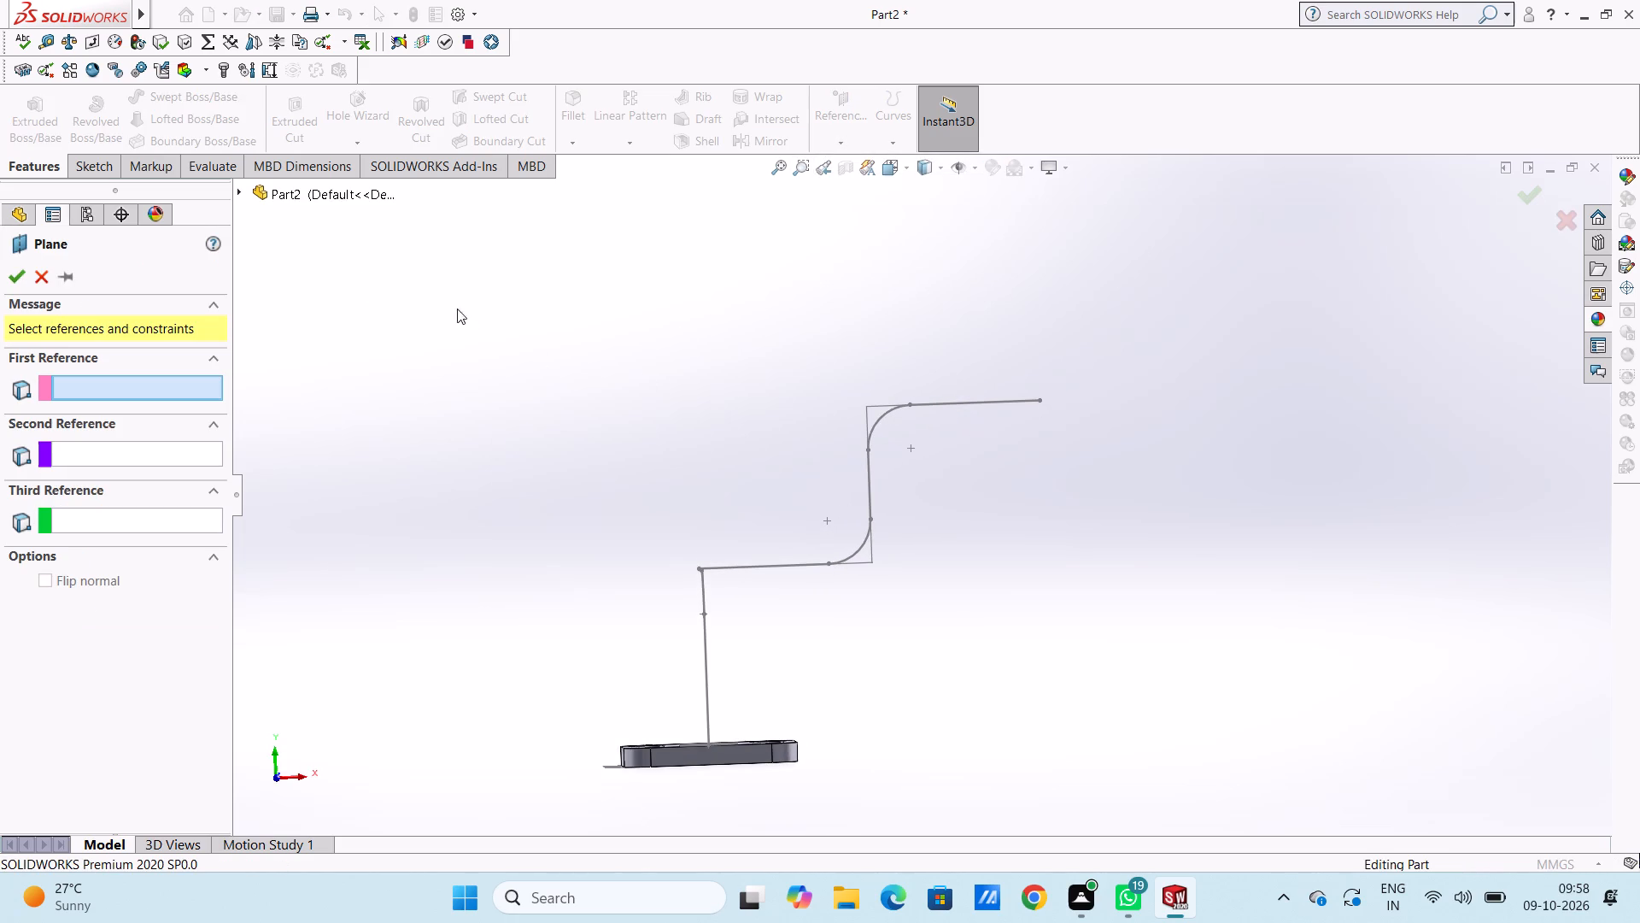
pyautogui.click(318, 192)
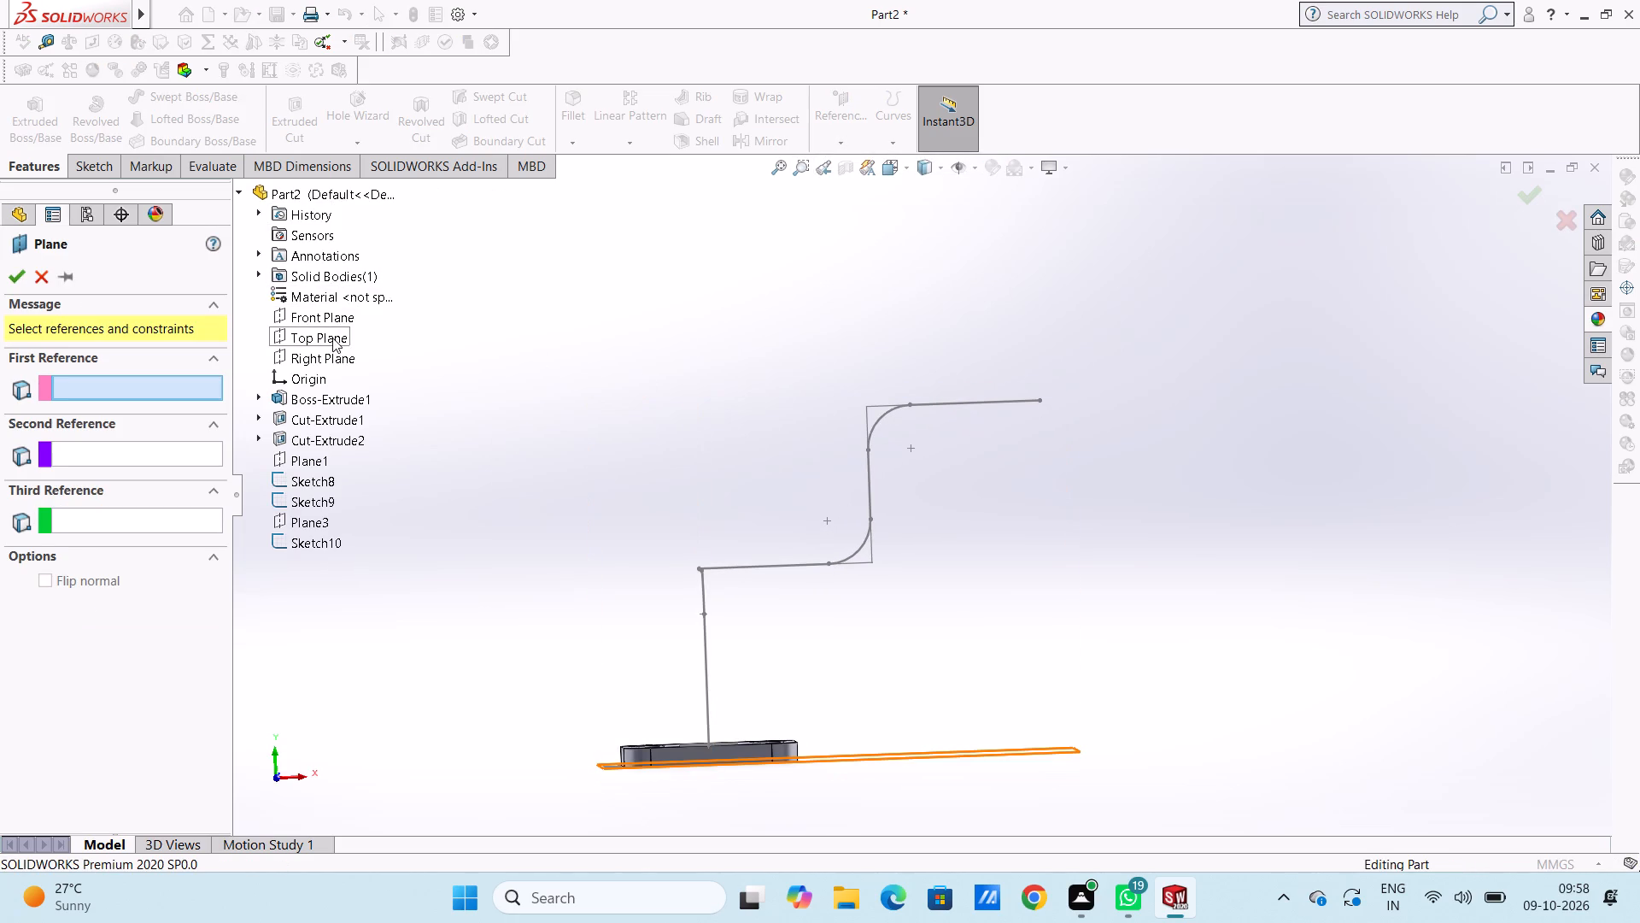
pyautogui.click(332, 338)
pyautogui.middleClick(525, 593)
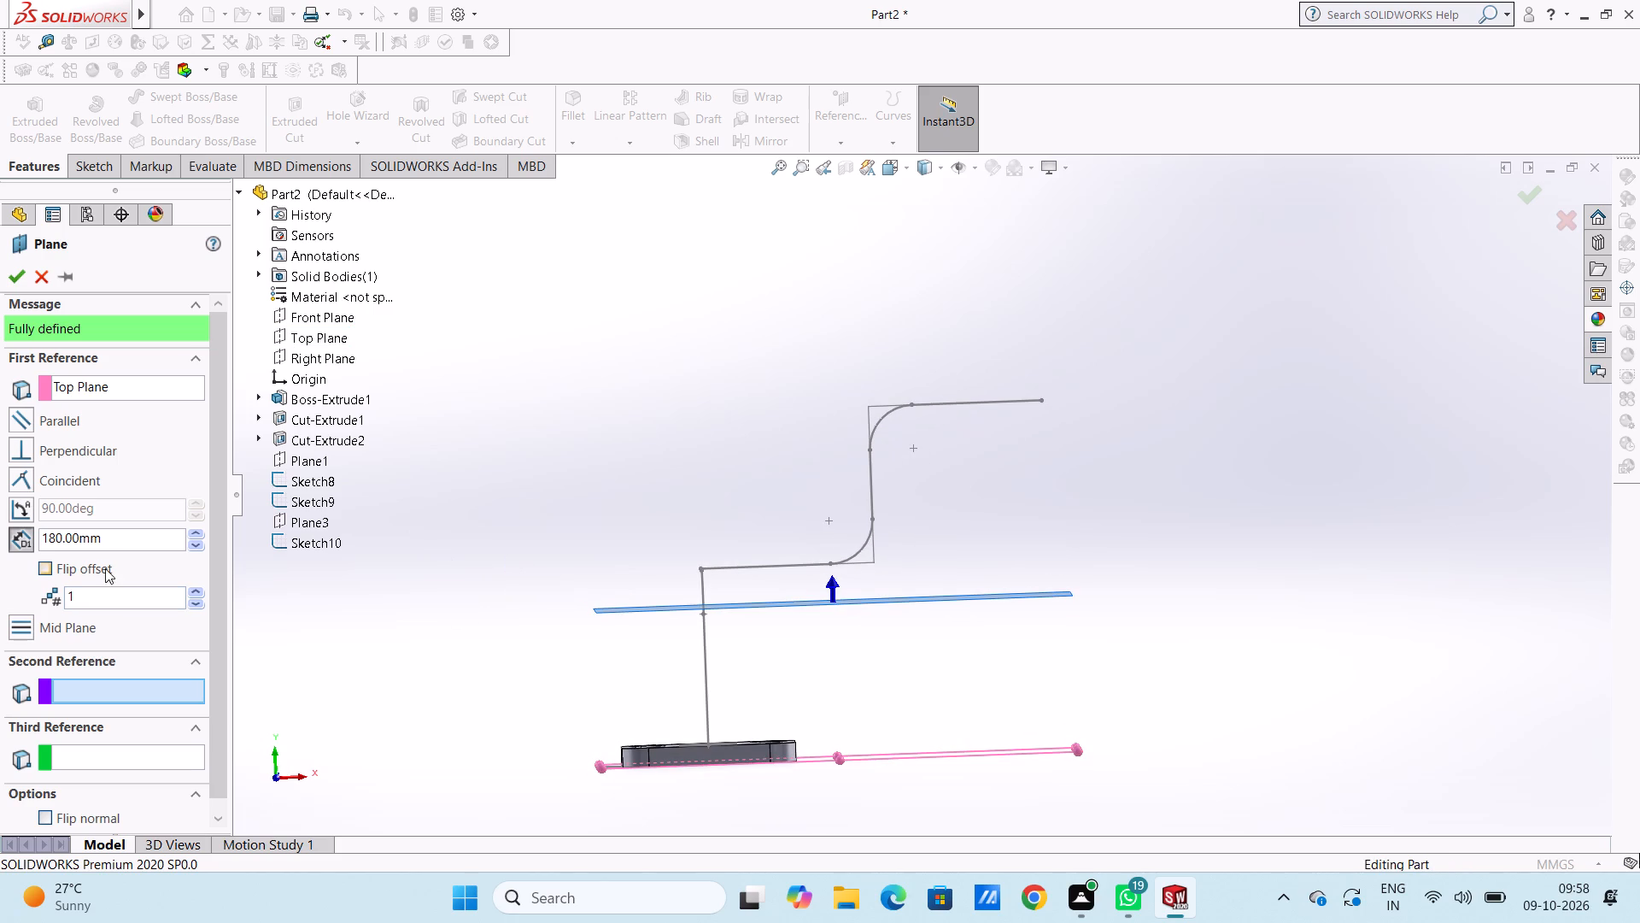
pyautogui.doubleClick(126, 536)
pyautogui.write('200')
pyautogui.press('Return')
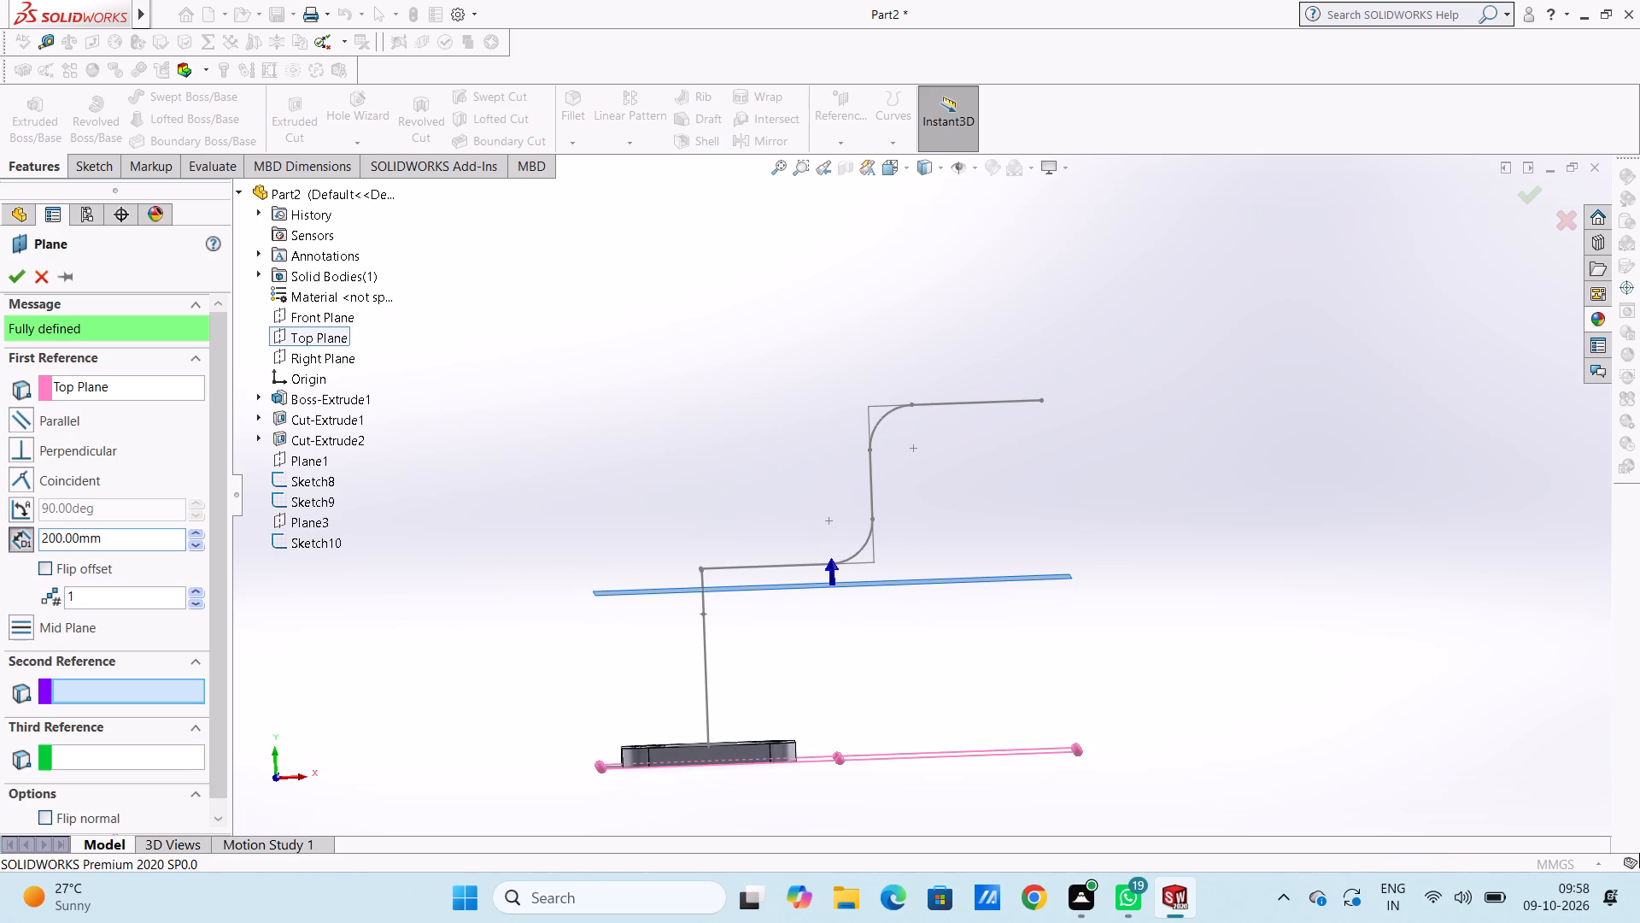
pyautogui.doubleClick(138, 541)
pyautogui.write('222')
pyautogui.press('Return')
pyautogui.click(765, 464)
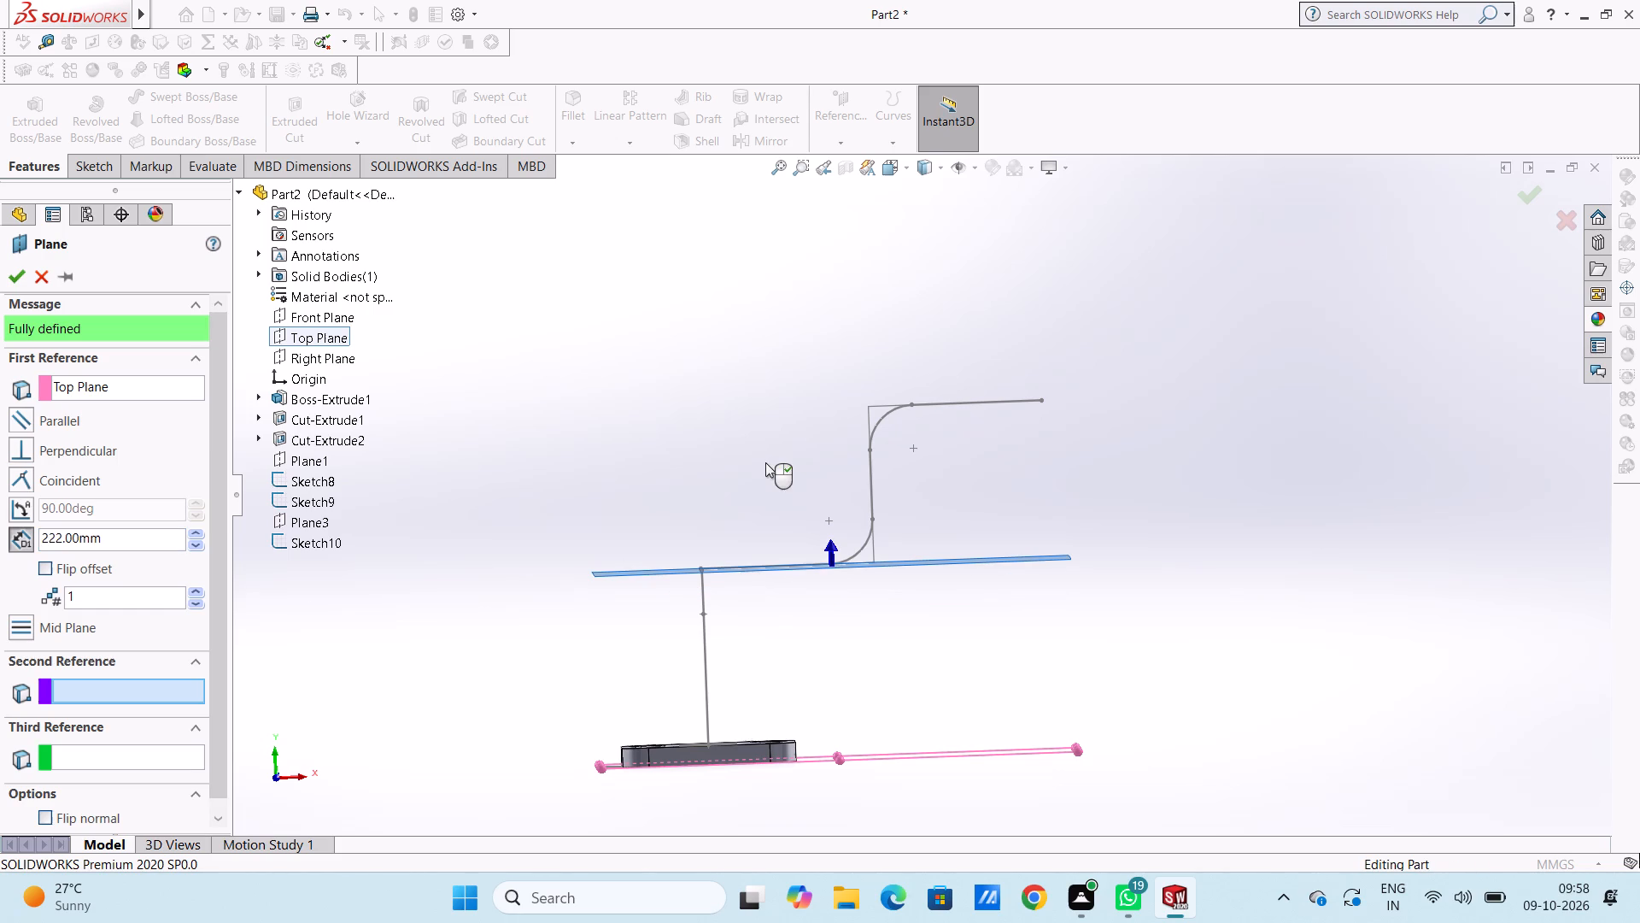
pyautogui.moveTo(747, 470); pyautogui.dragTo(781, 576, button='middle')
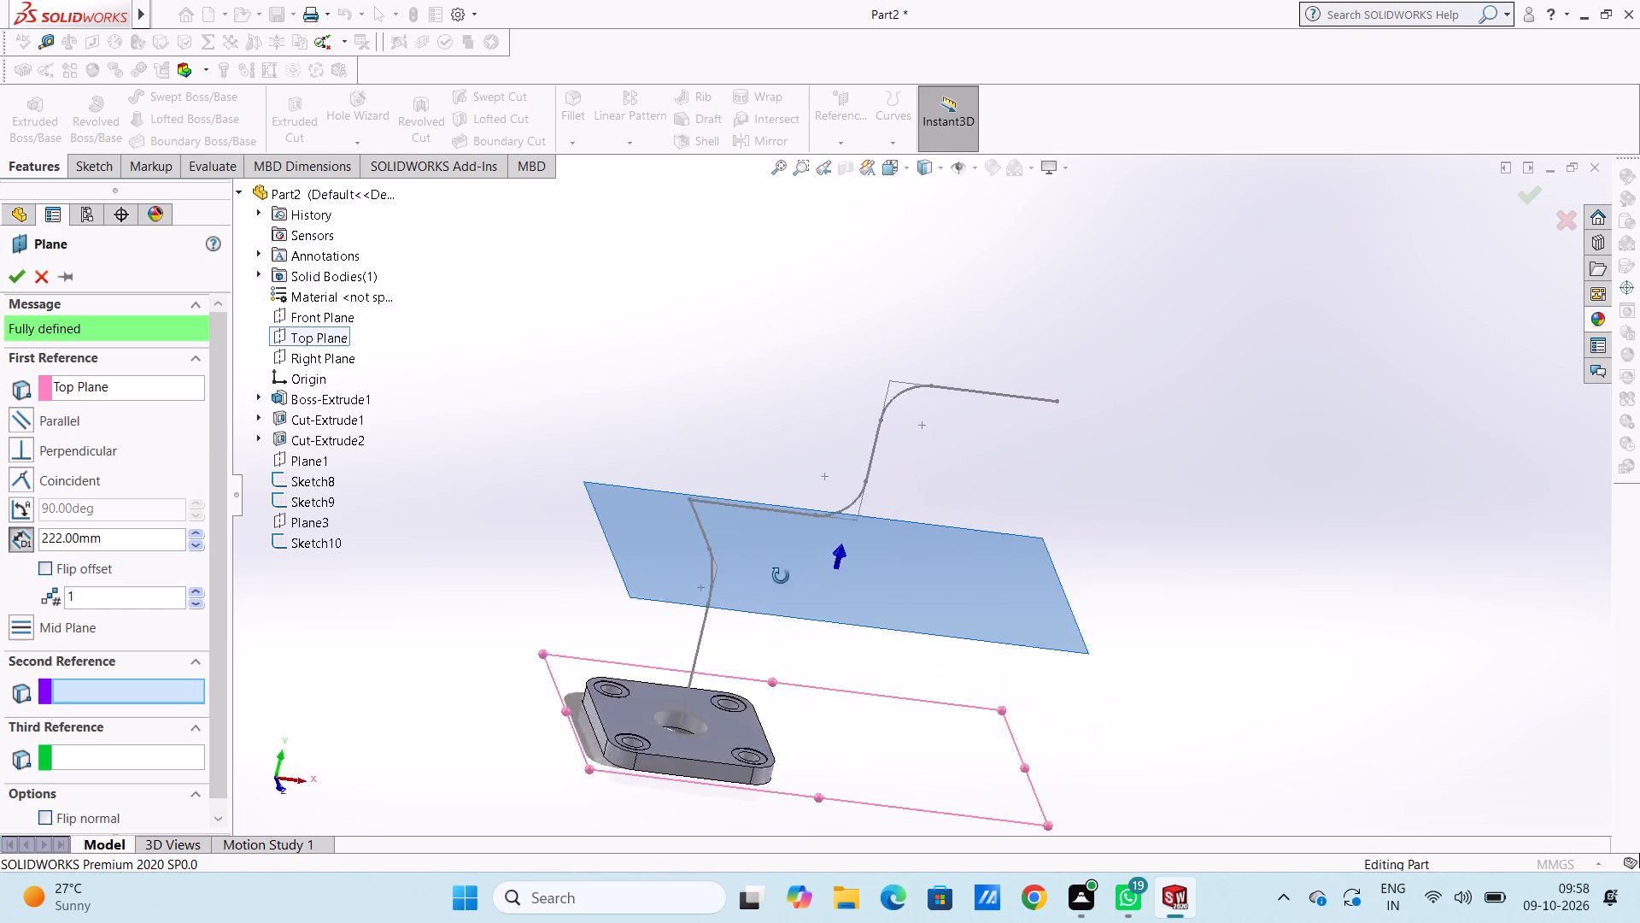
pyautogui.moveTo(781, 576); pyautogui.dragTo(769, 608, button='middle')
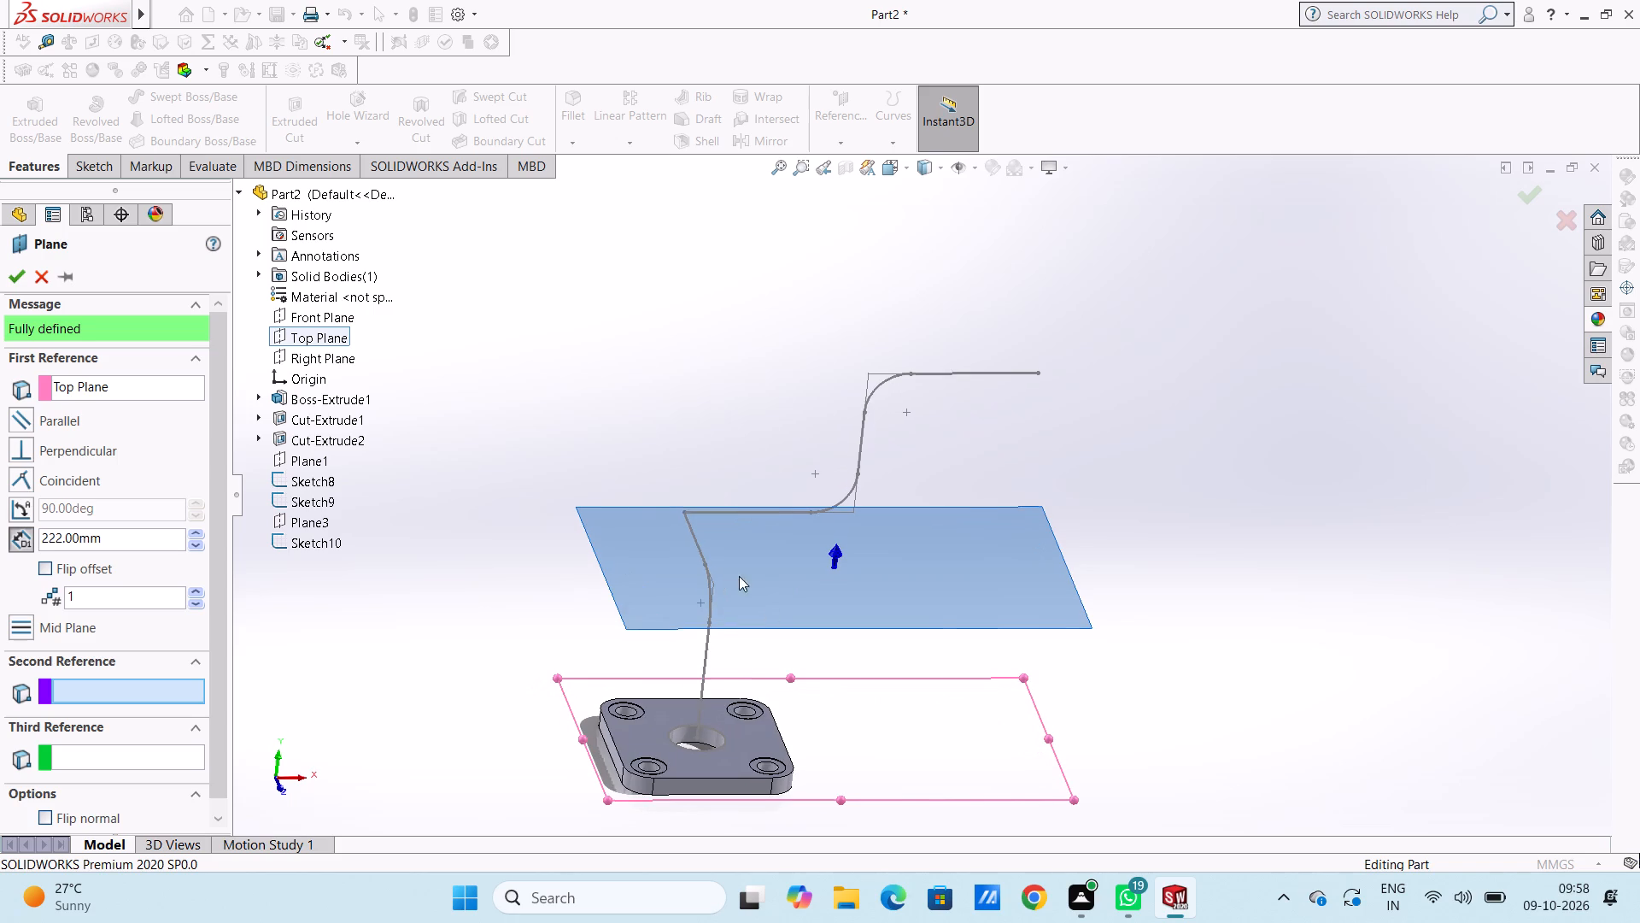
pyautogui.click(20, 271)
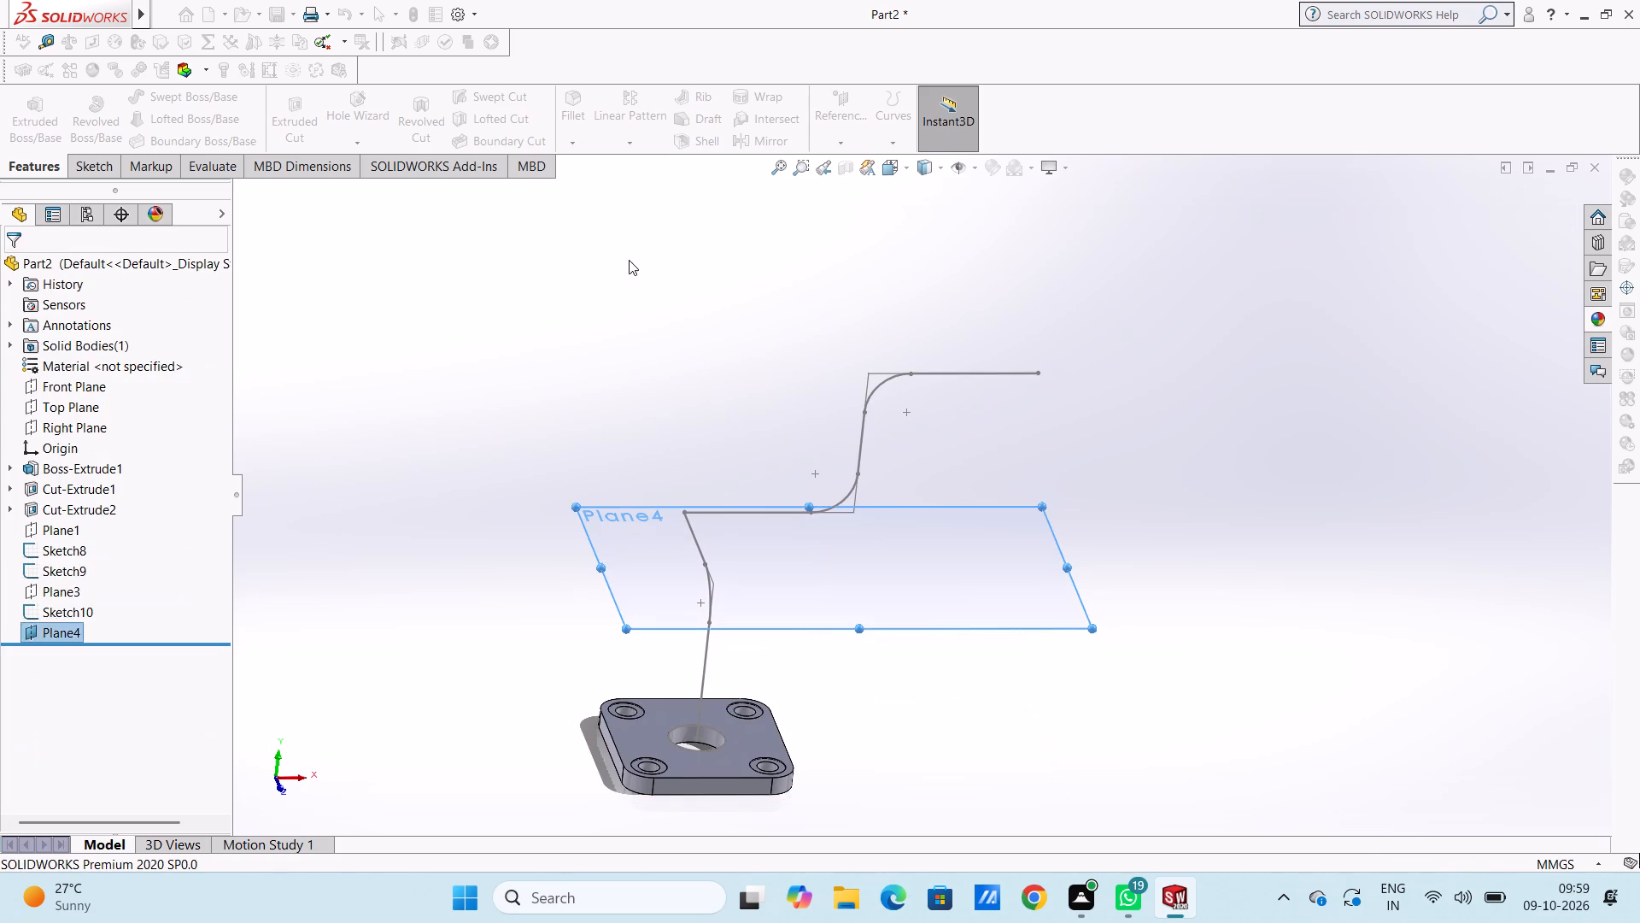
pyautogui.click(629, 260)
# Sketch a circle about 40 mm in diameter on Plane4, centred on the first path's straight end segment about 164 mm from the origin.
pyautogui.hotkey('ctrl', '5')
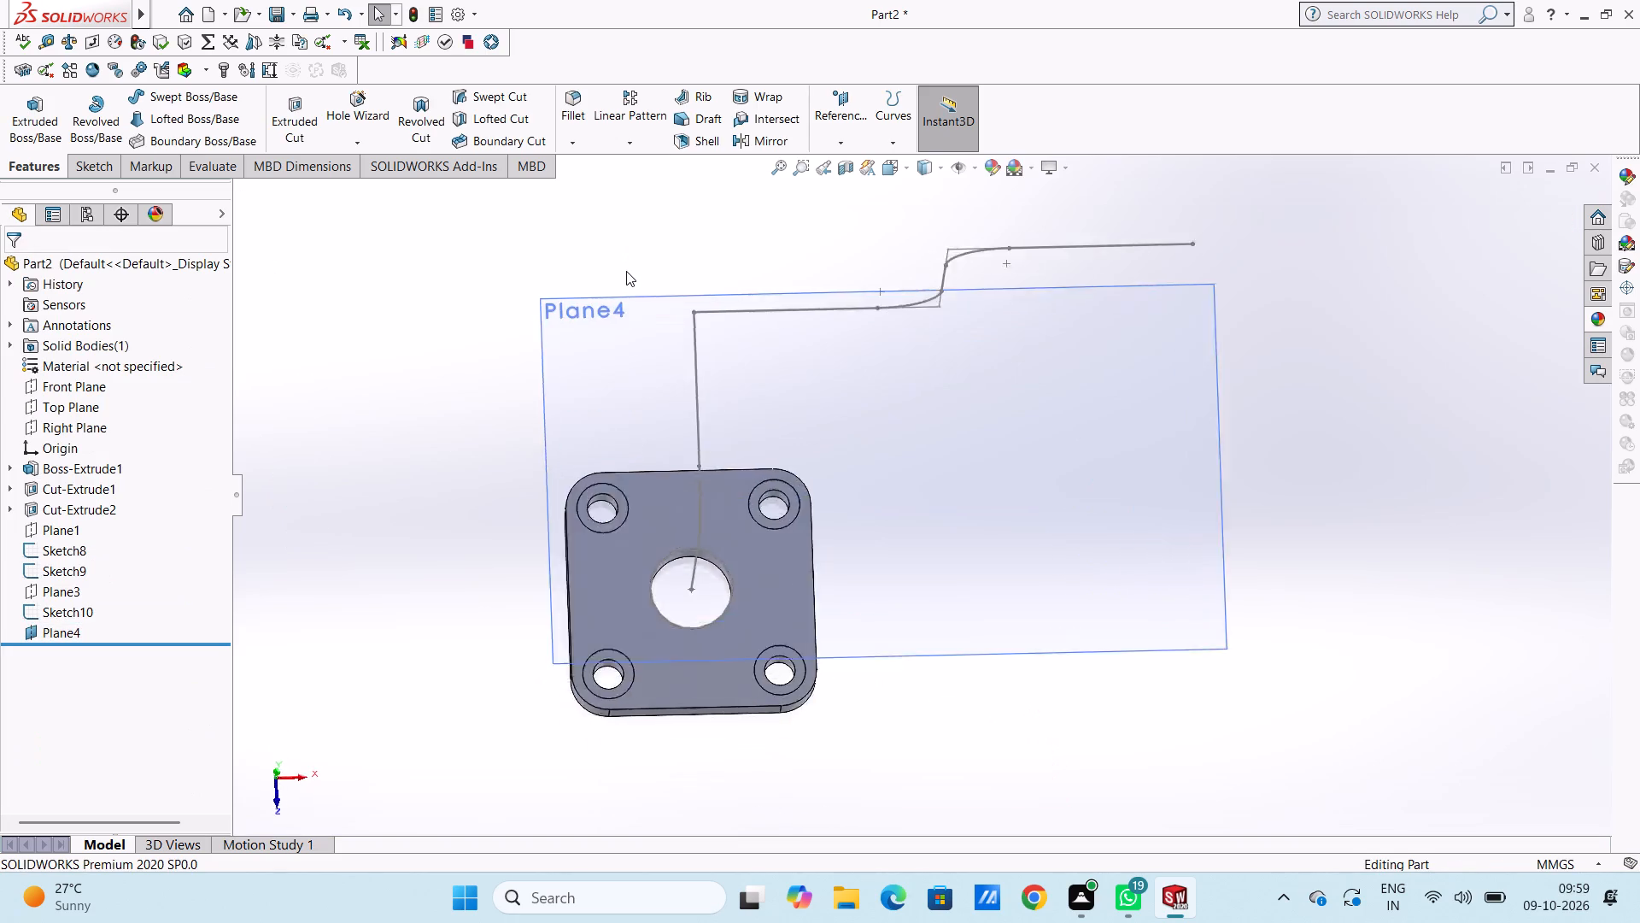
pyautogui.scroll(2, 626, 271)
pyautogui.scroll(-1, 945, 302)
pyautogui.scroll(-1, 943, 503)
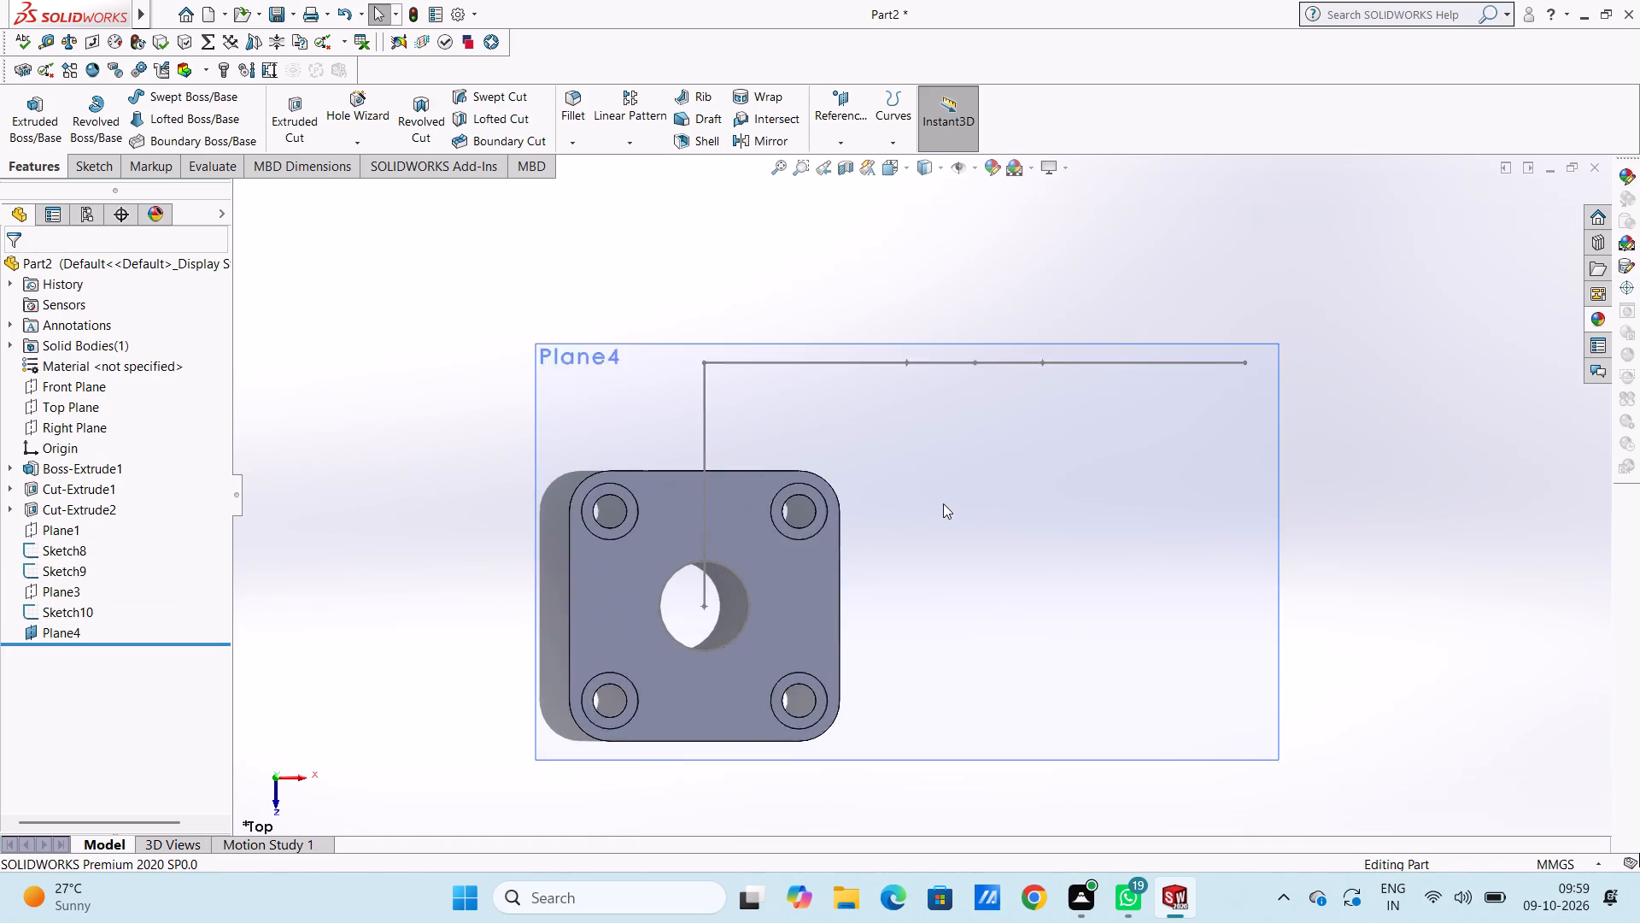
pyautogui.scroll(-1, 943, 503)
pyautogui.click(520, 362)
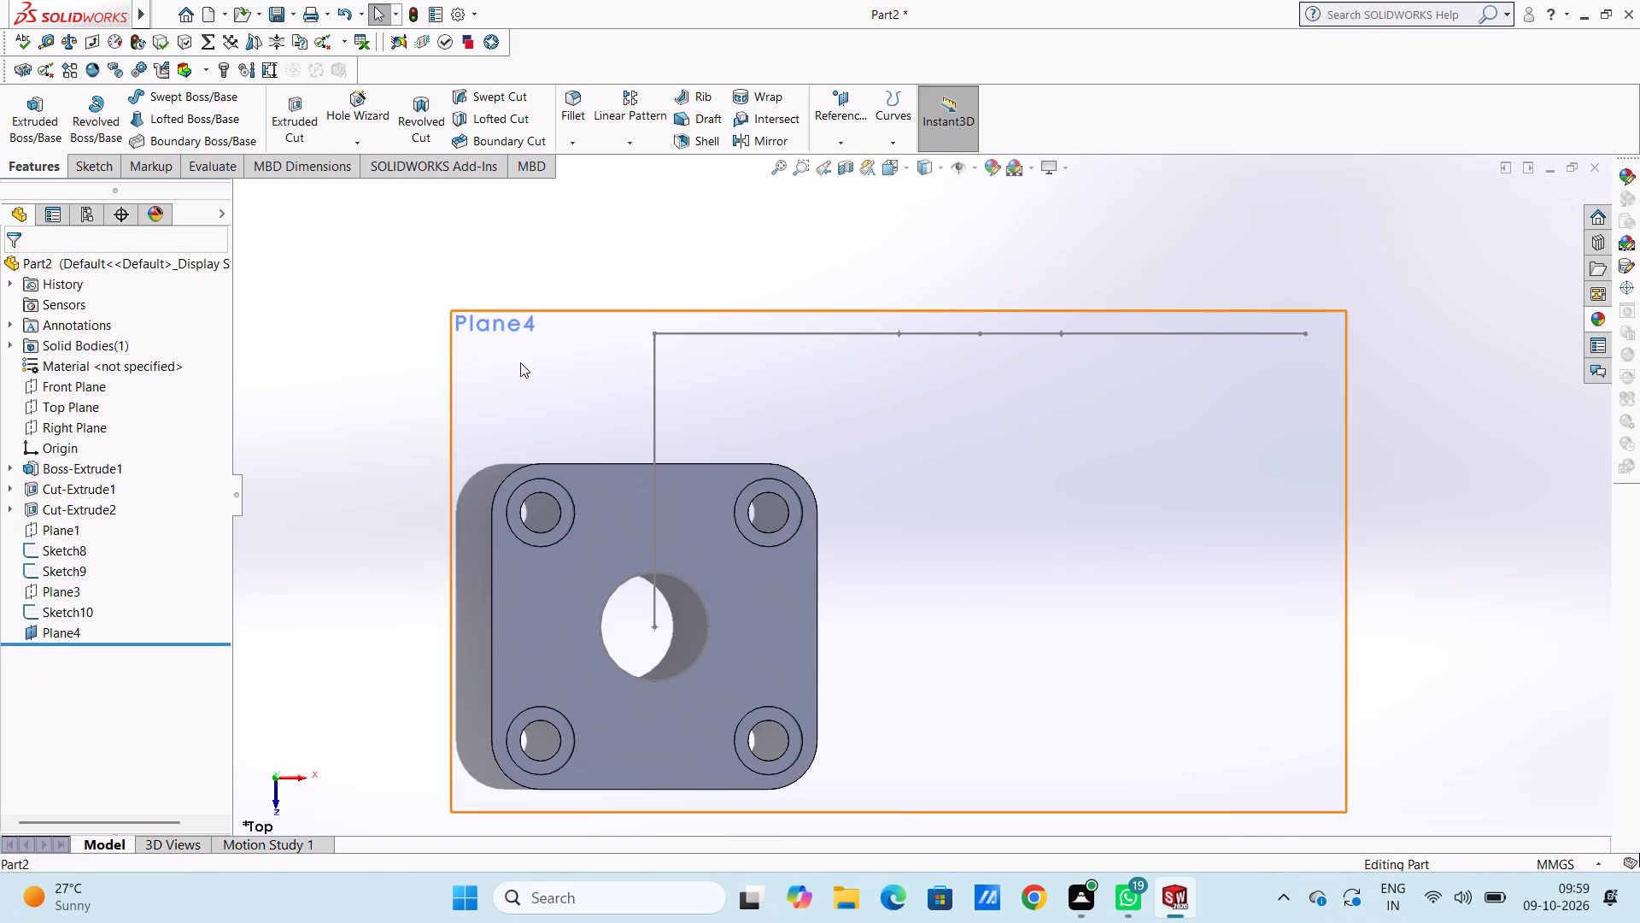
pyautogui.click(599, 325)
pyautogui.click(559, 276)
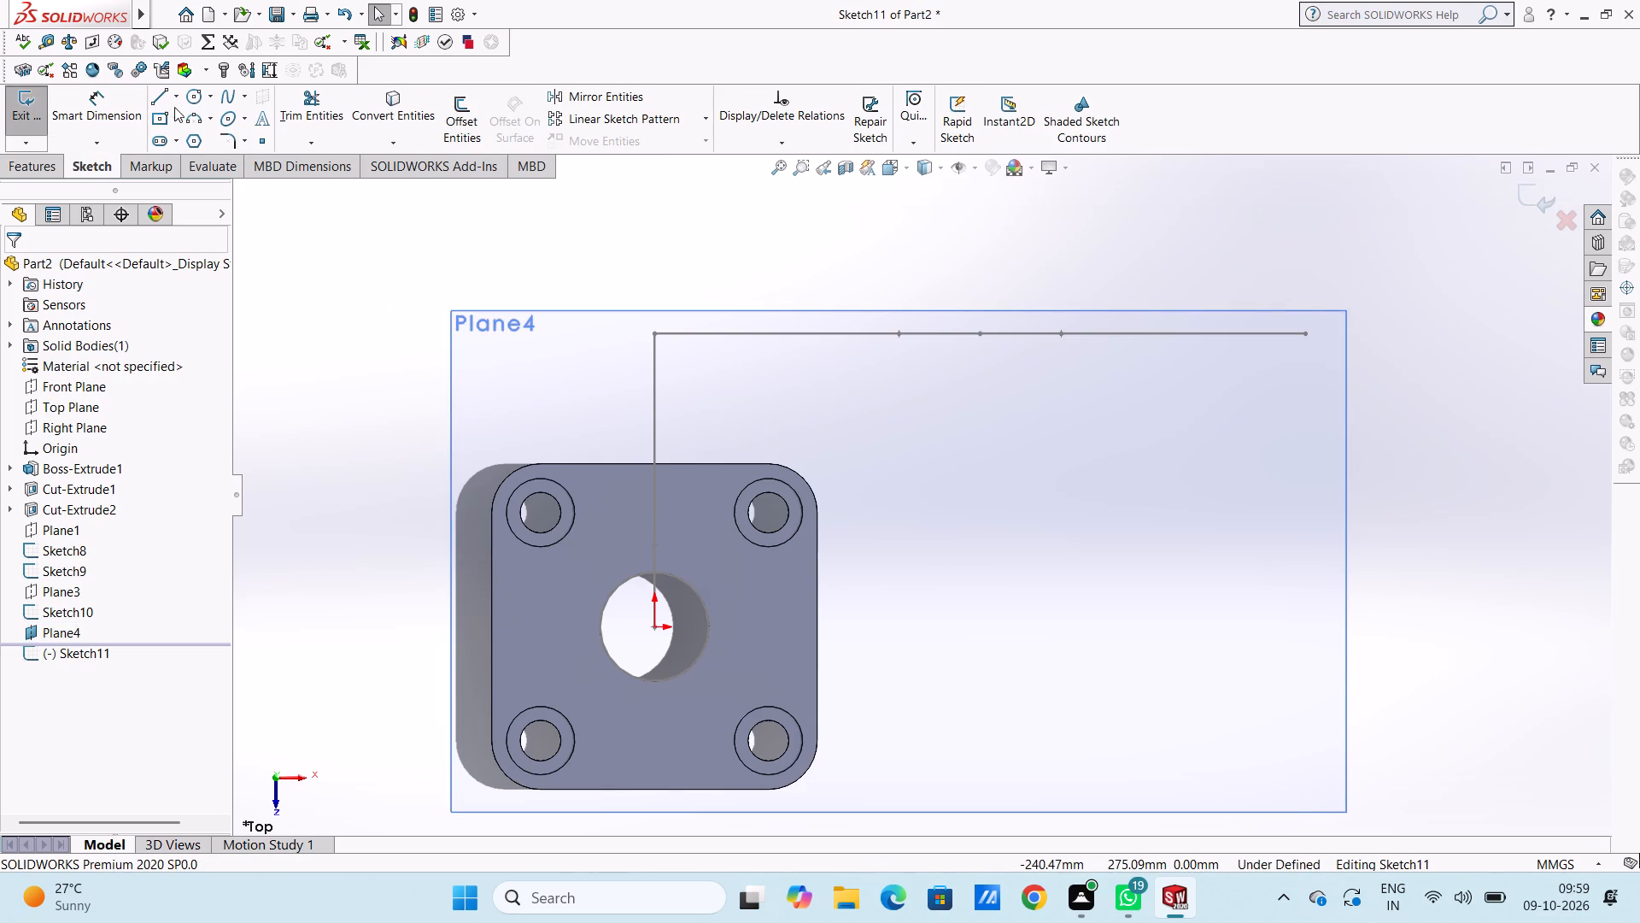
pyautogui.click(225, 138)
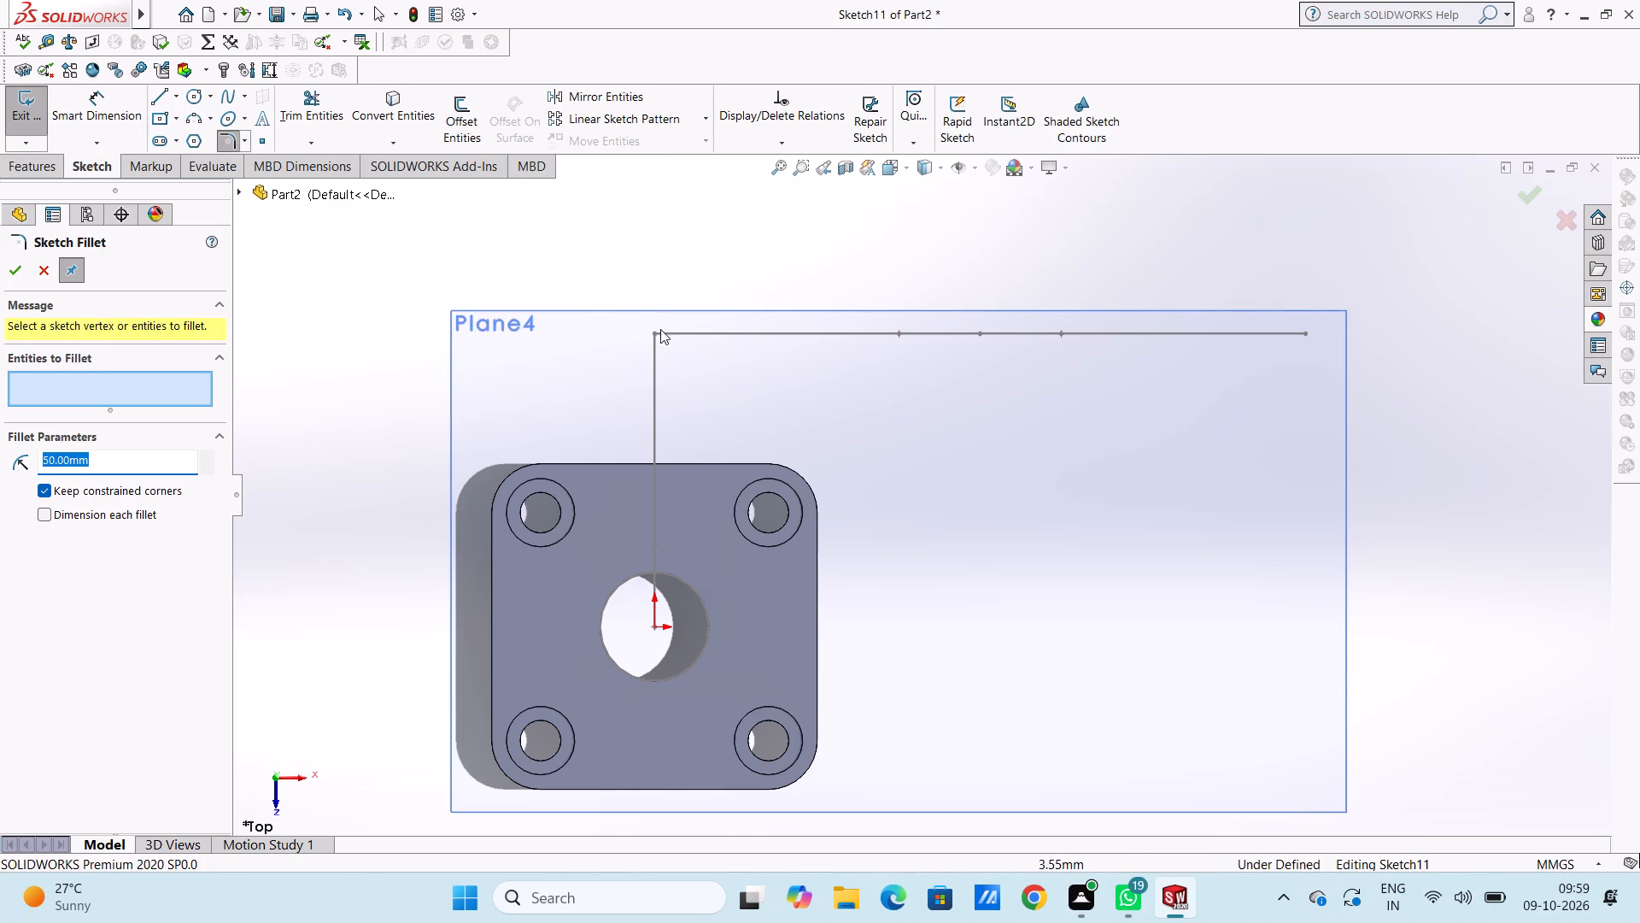
pyautogui.click(9, 272)
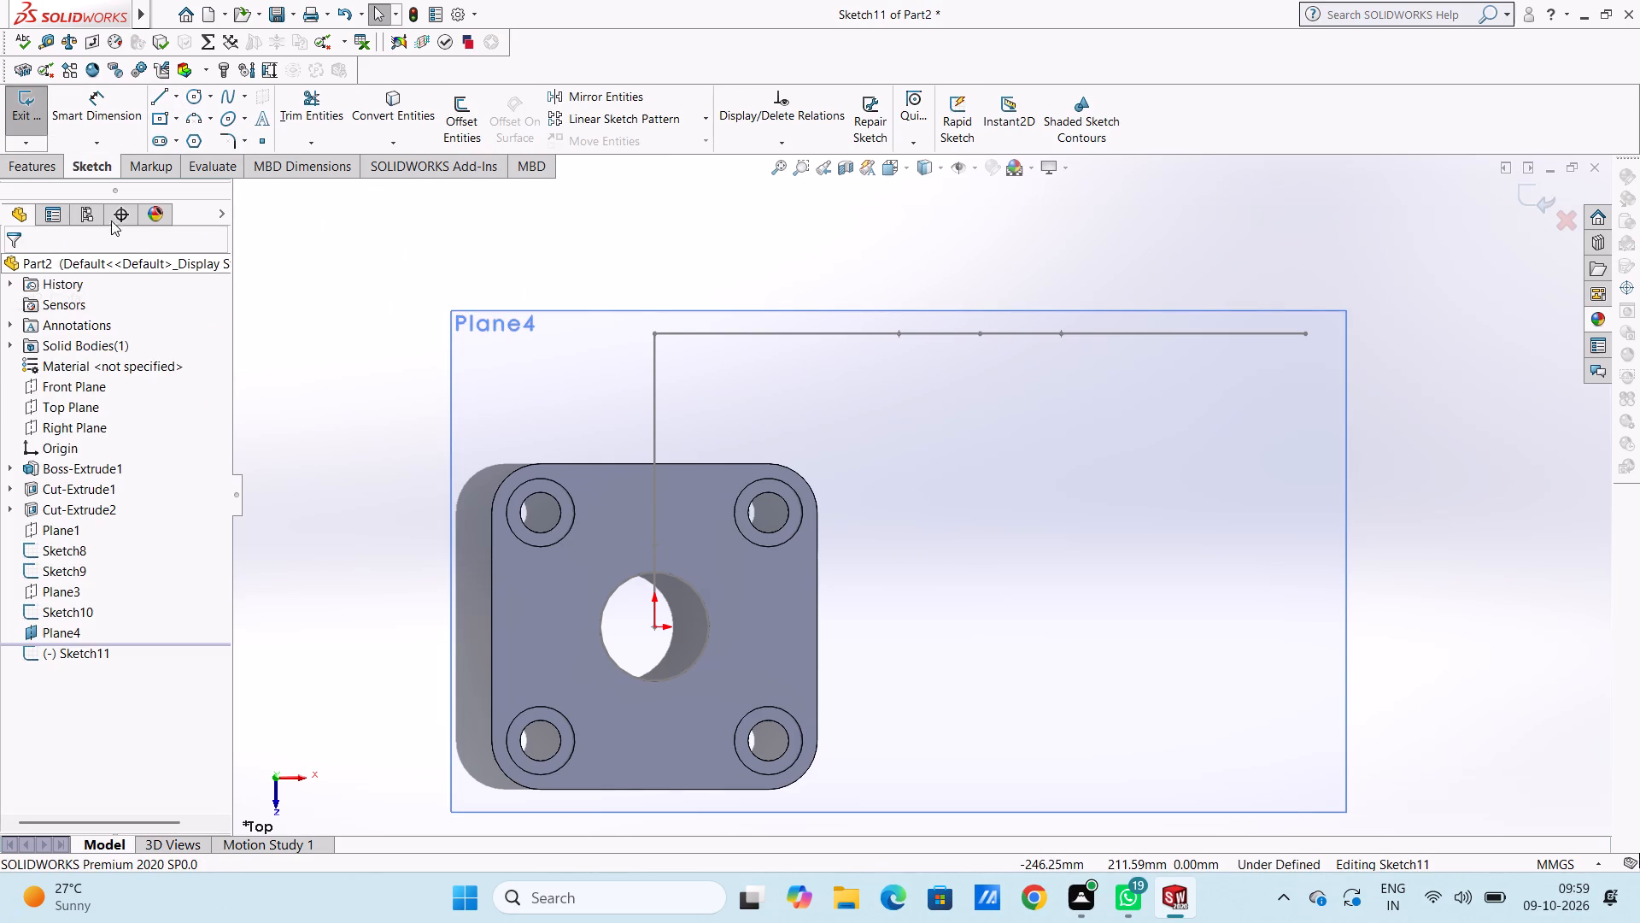
pyautogui.click(192, 96)
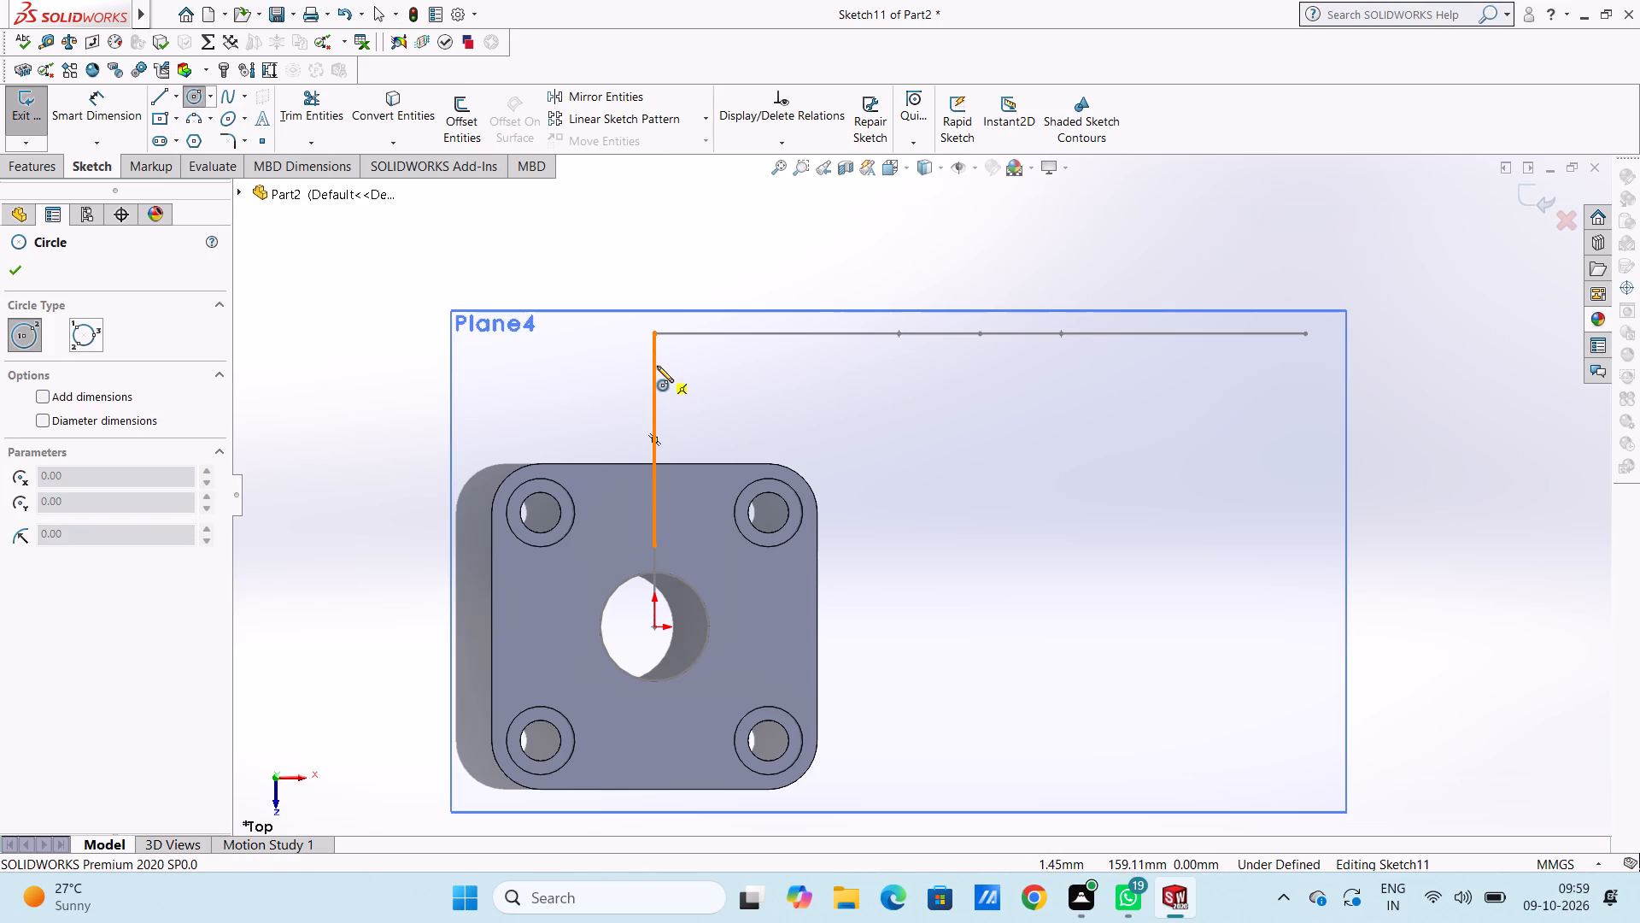
pyautogui.click(655, 360)
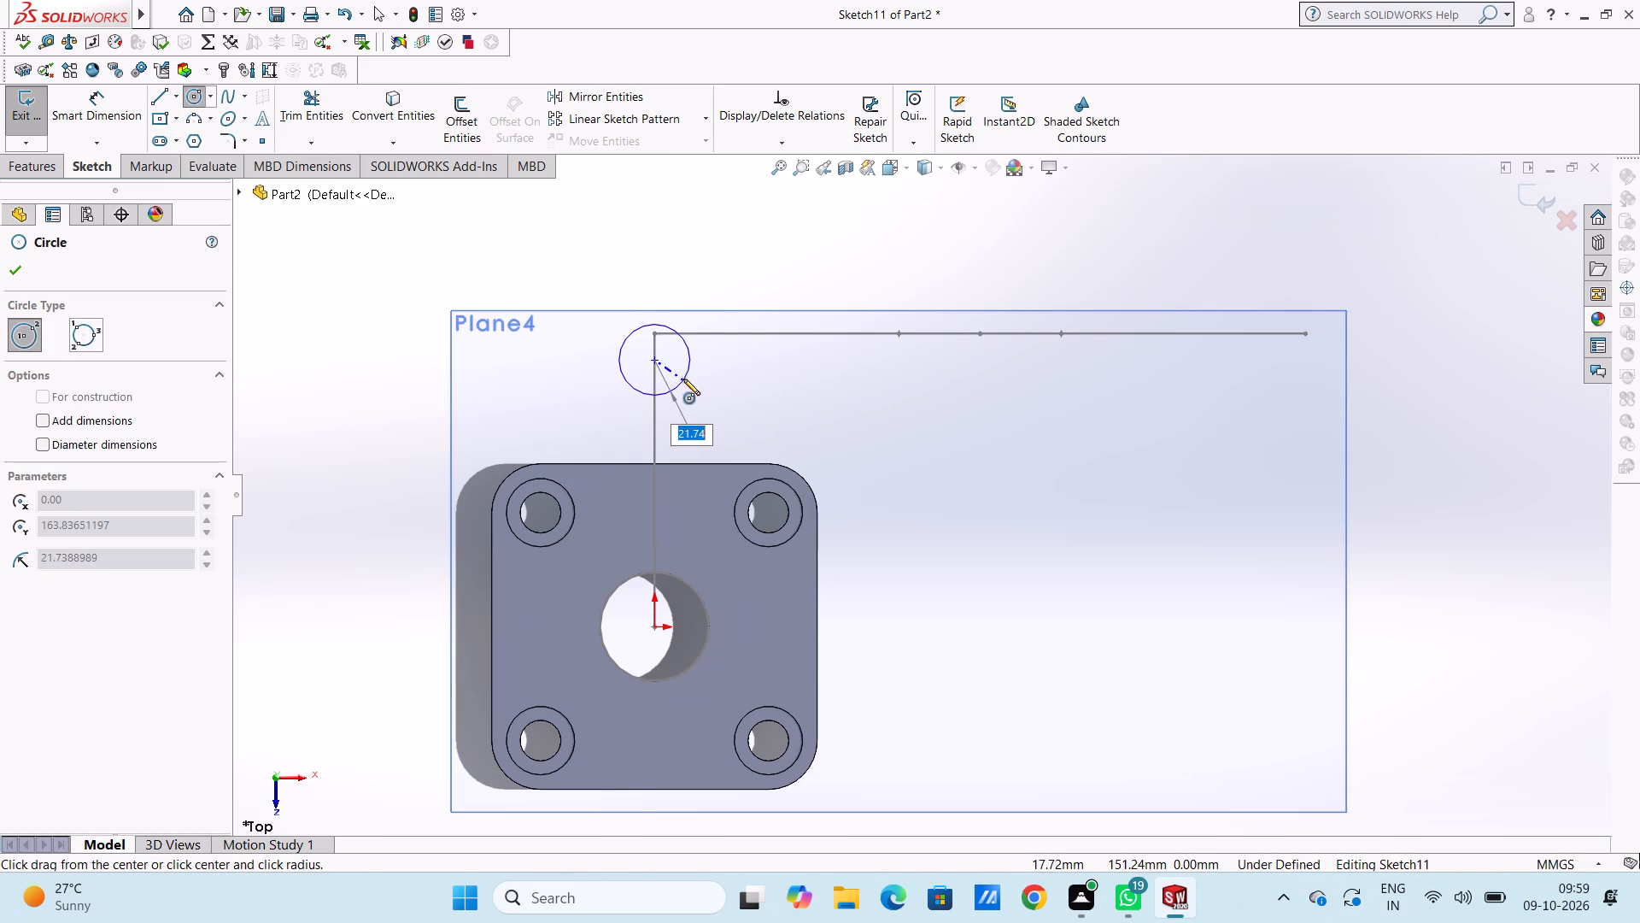
pyautogui.click(686, 369)
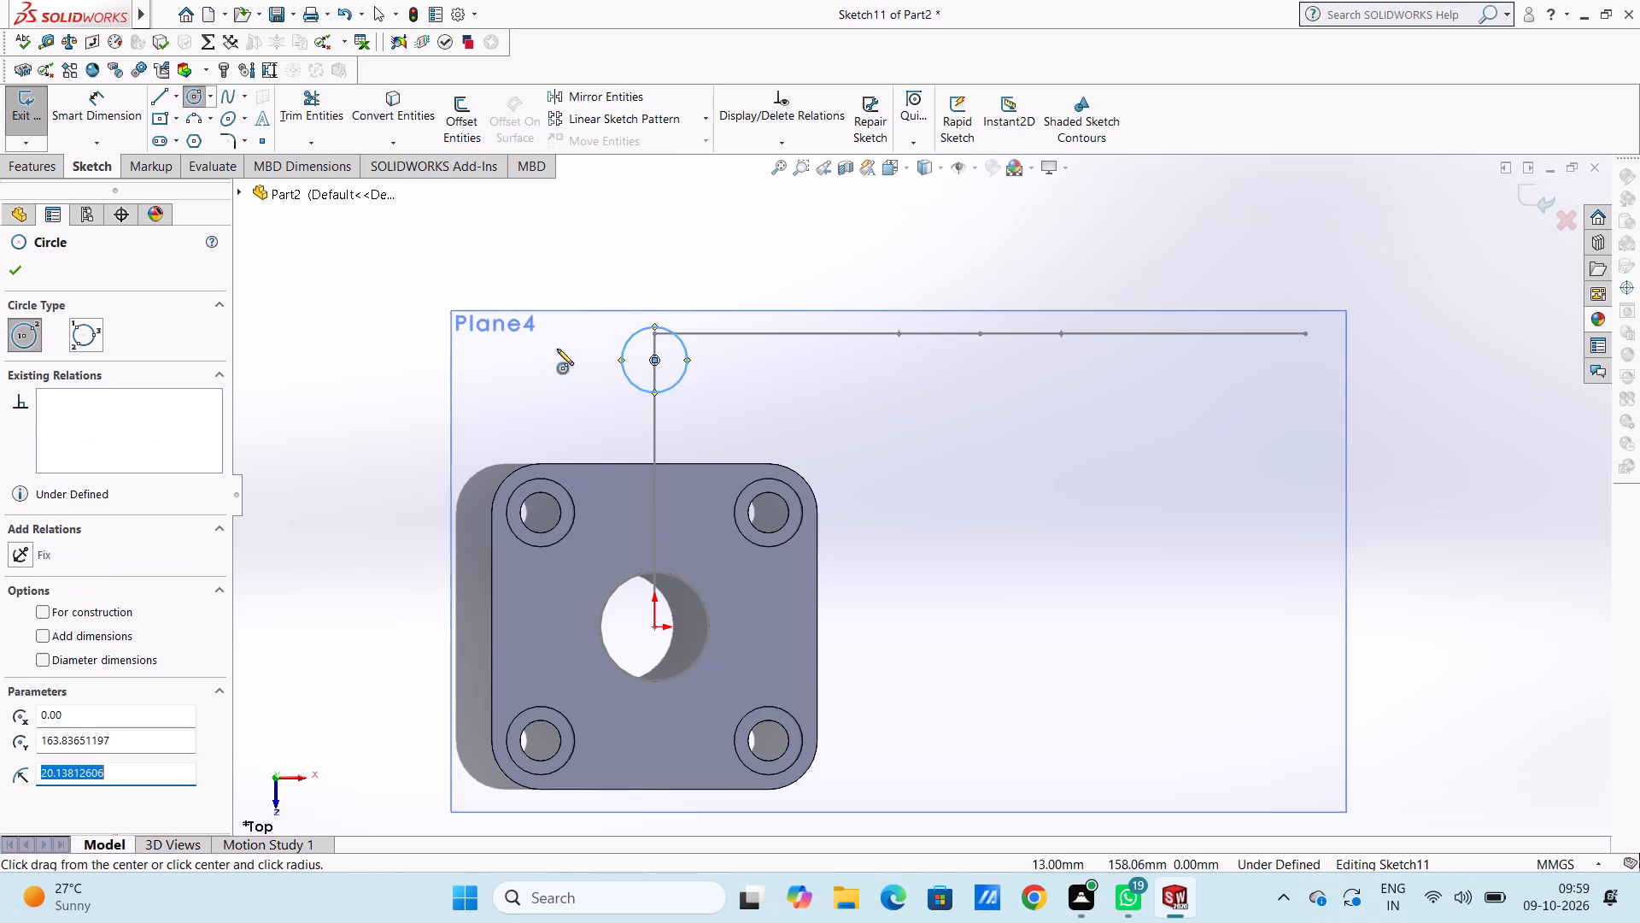
pyautogui.click(12, 268)
# Dimension the circle's diameter and set it to 100 mm.
pyautogui.click(109, 108)
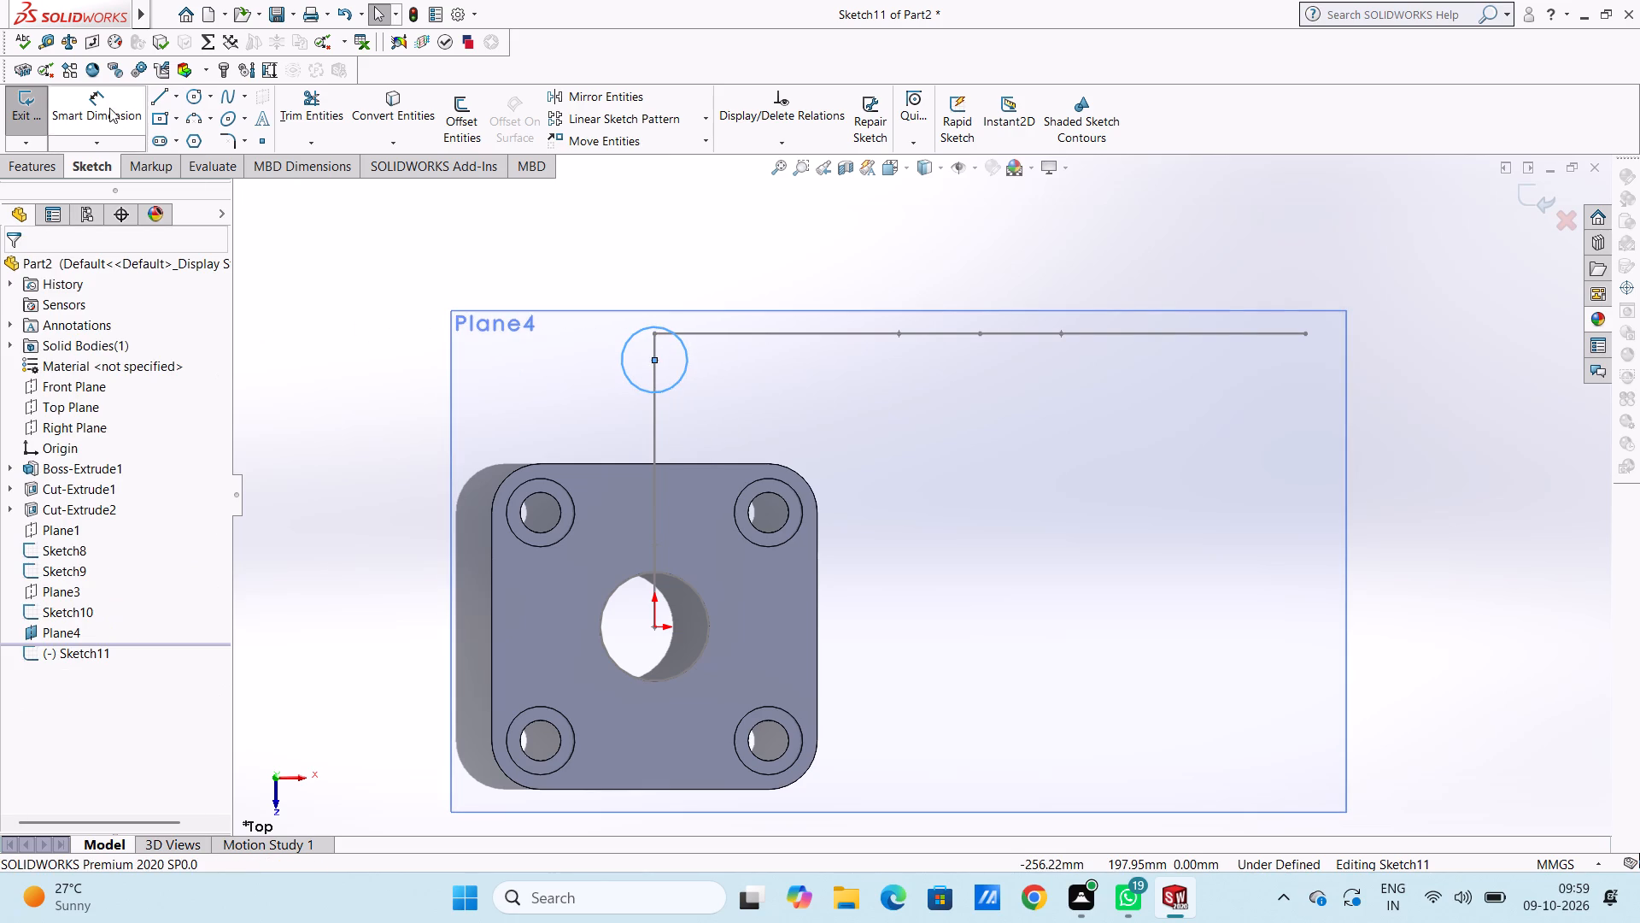
pyautogui.click(623, 371)
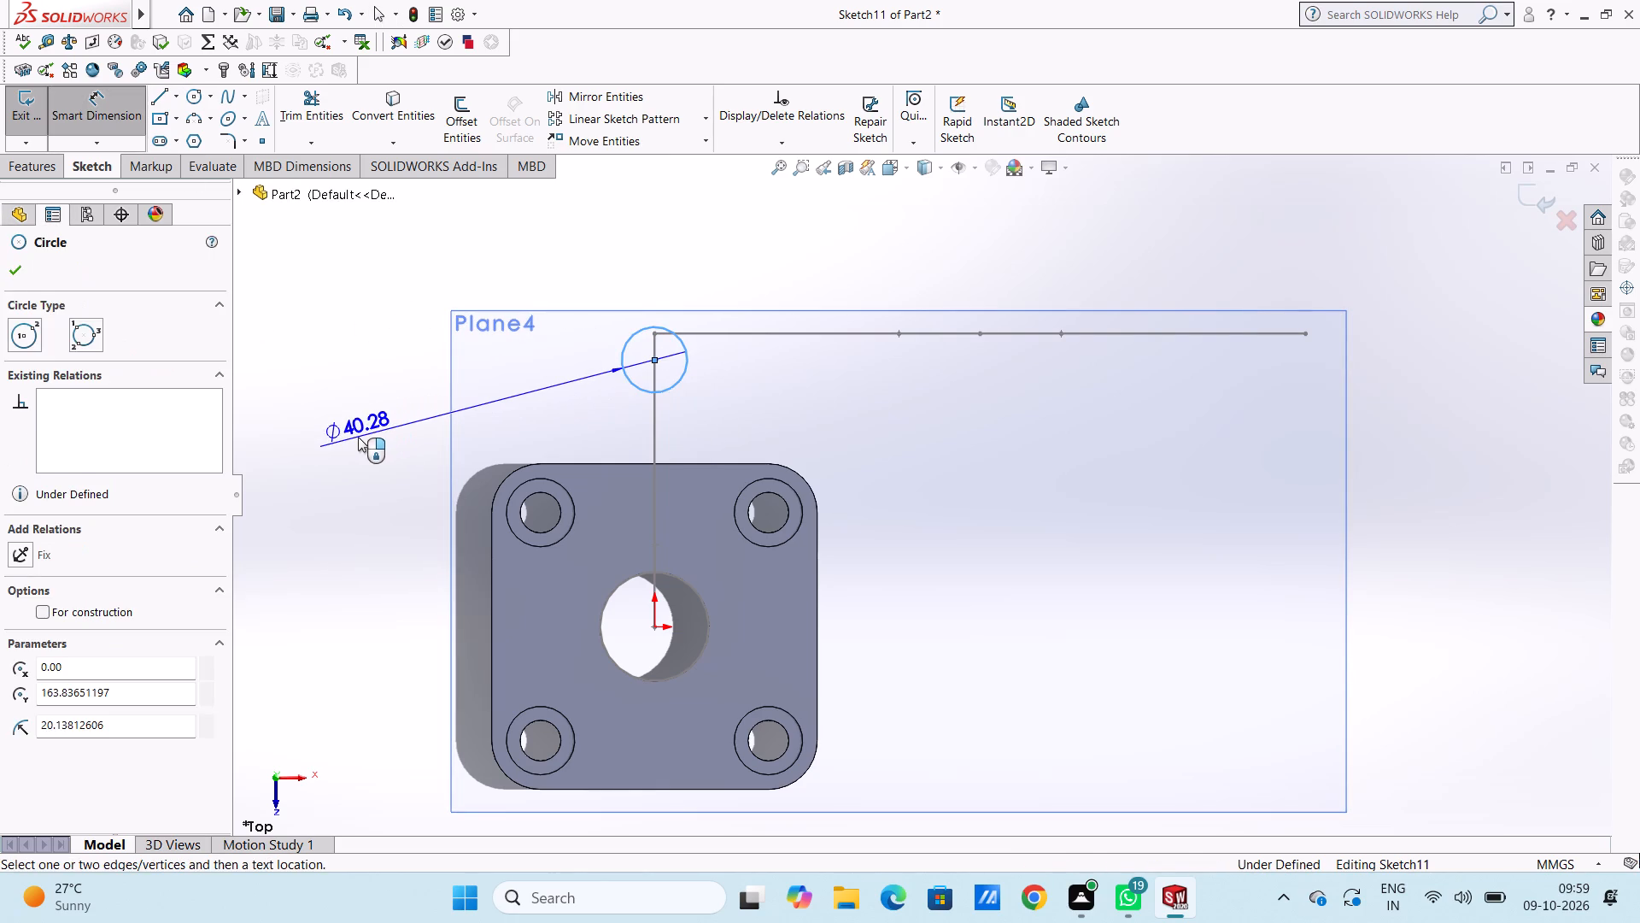
pyautogui.click(358, 437)
pyautogui.write('100')
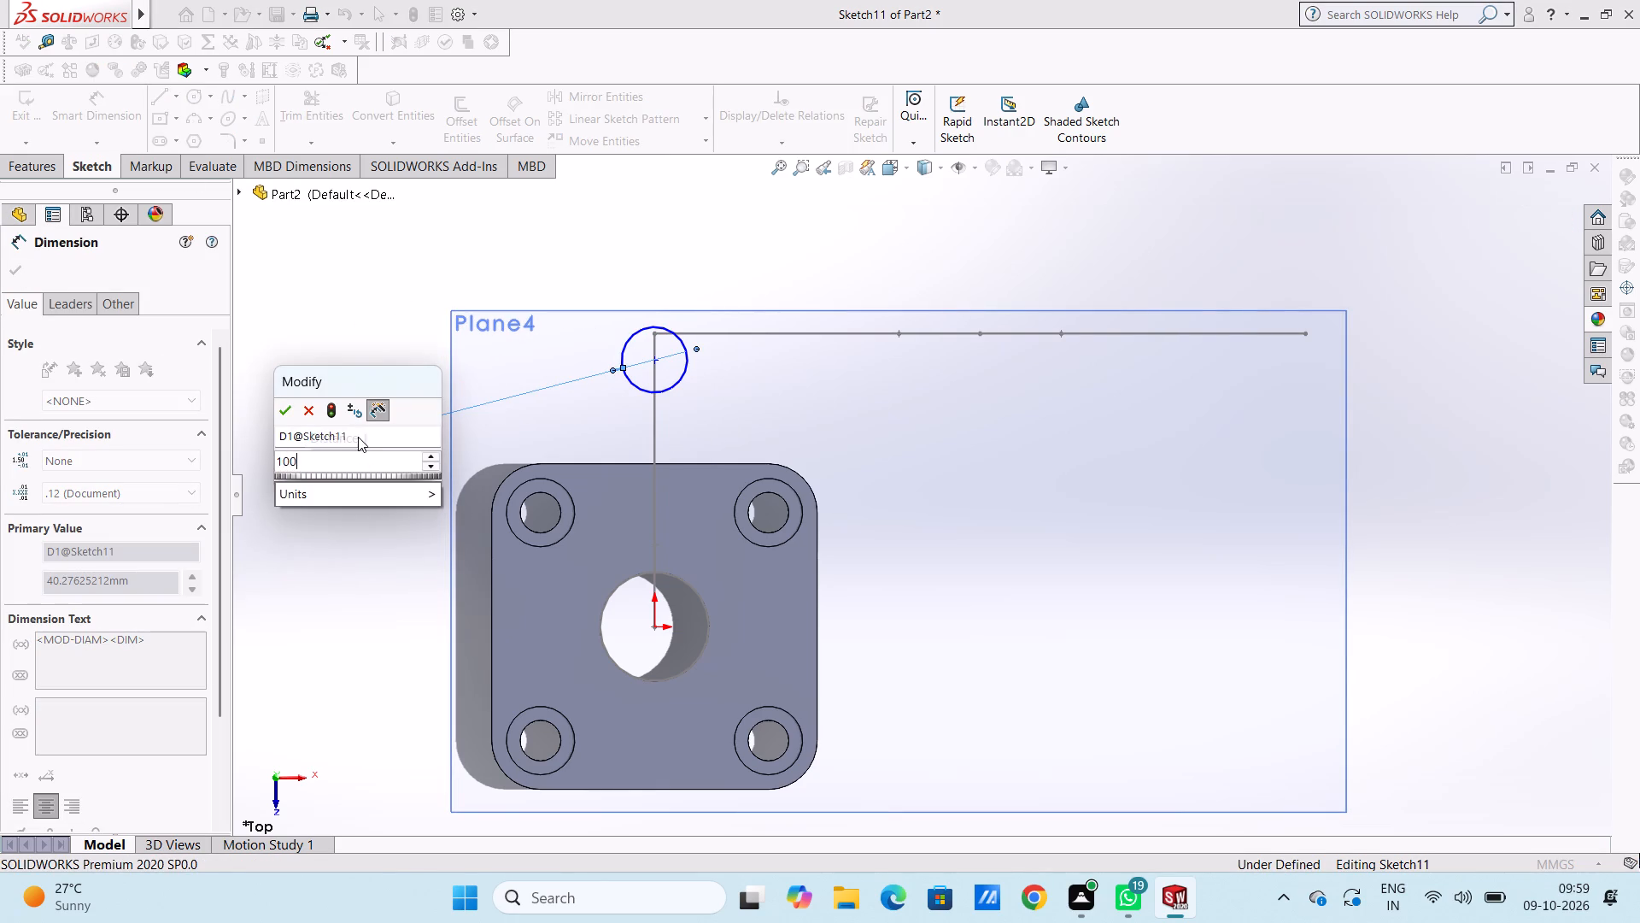
pyautogui.press('Return')
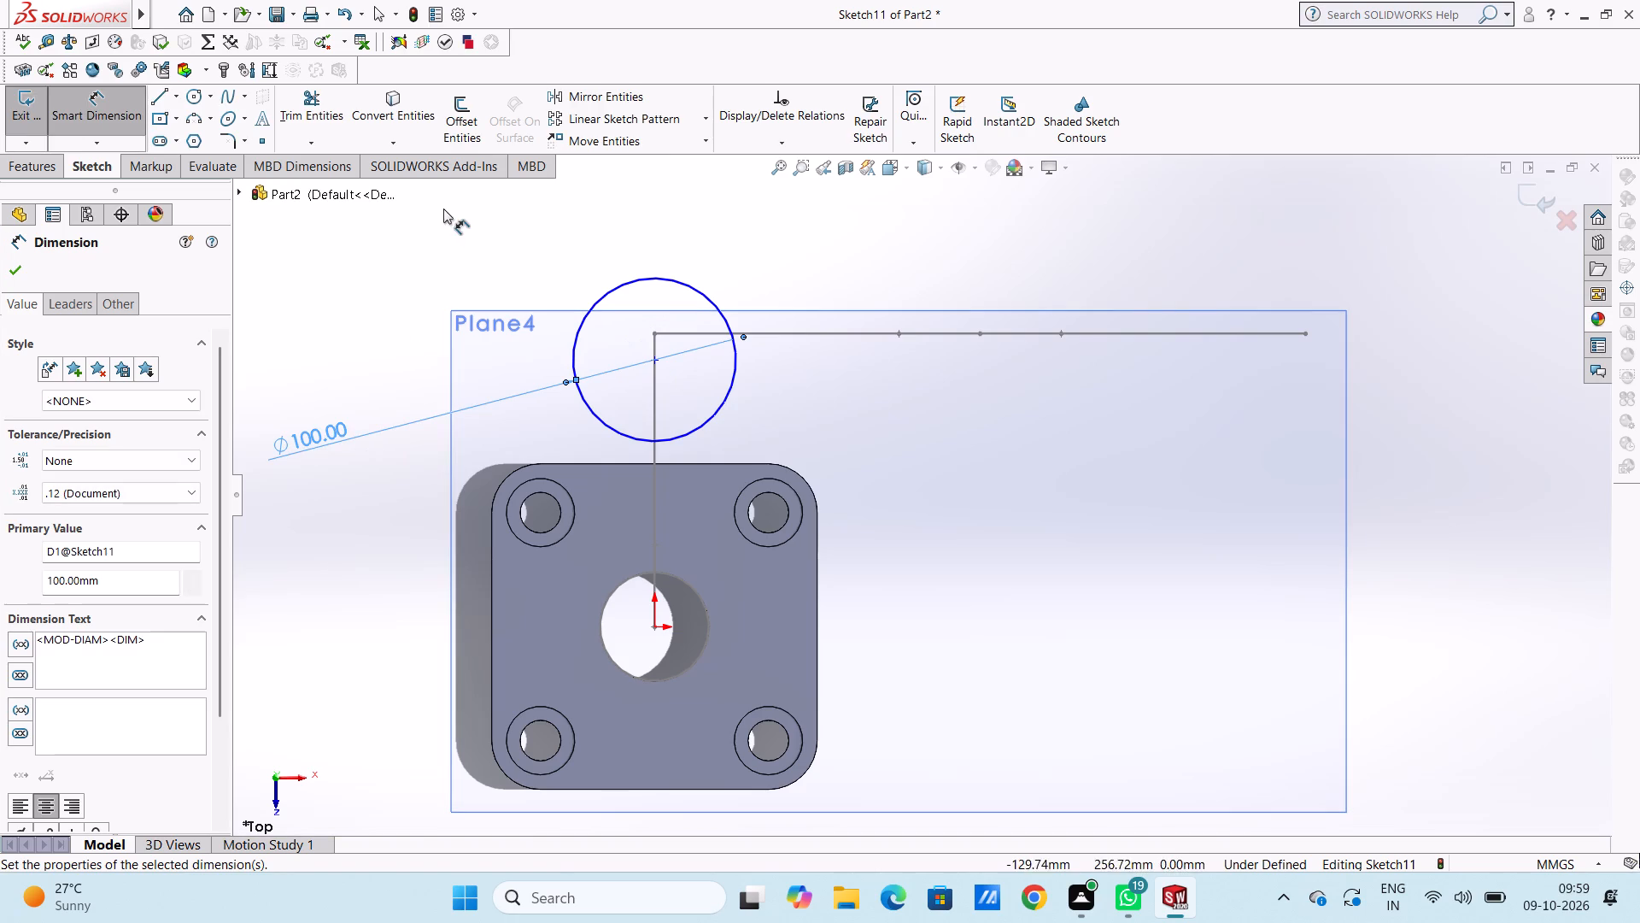
pyautogui.click(413, 259)
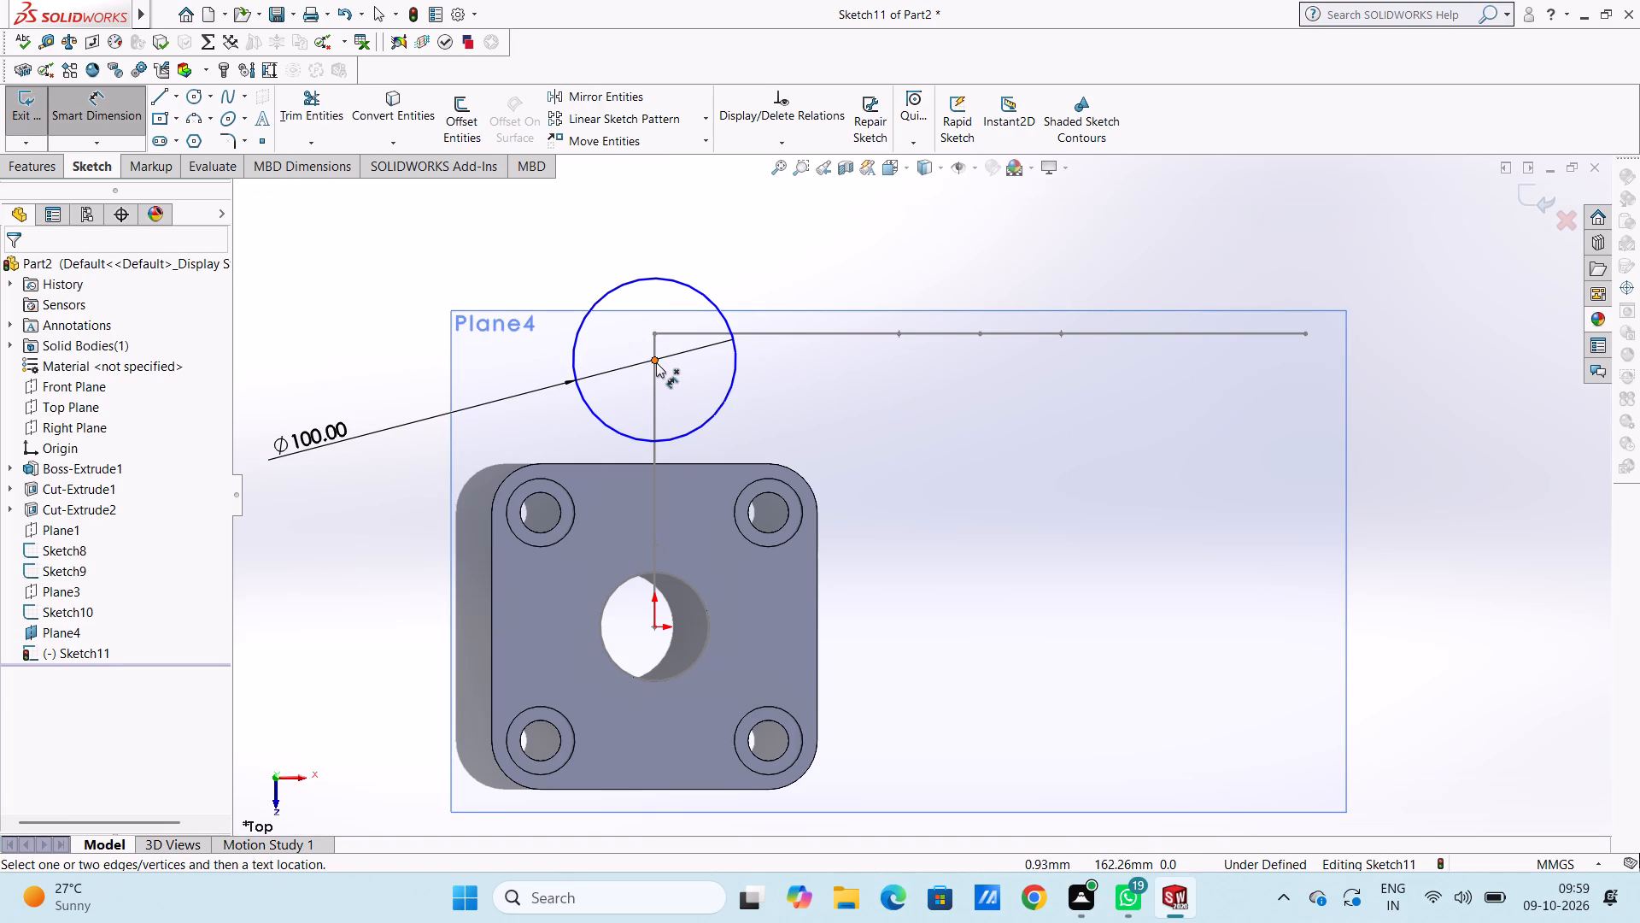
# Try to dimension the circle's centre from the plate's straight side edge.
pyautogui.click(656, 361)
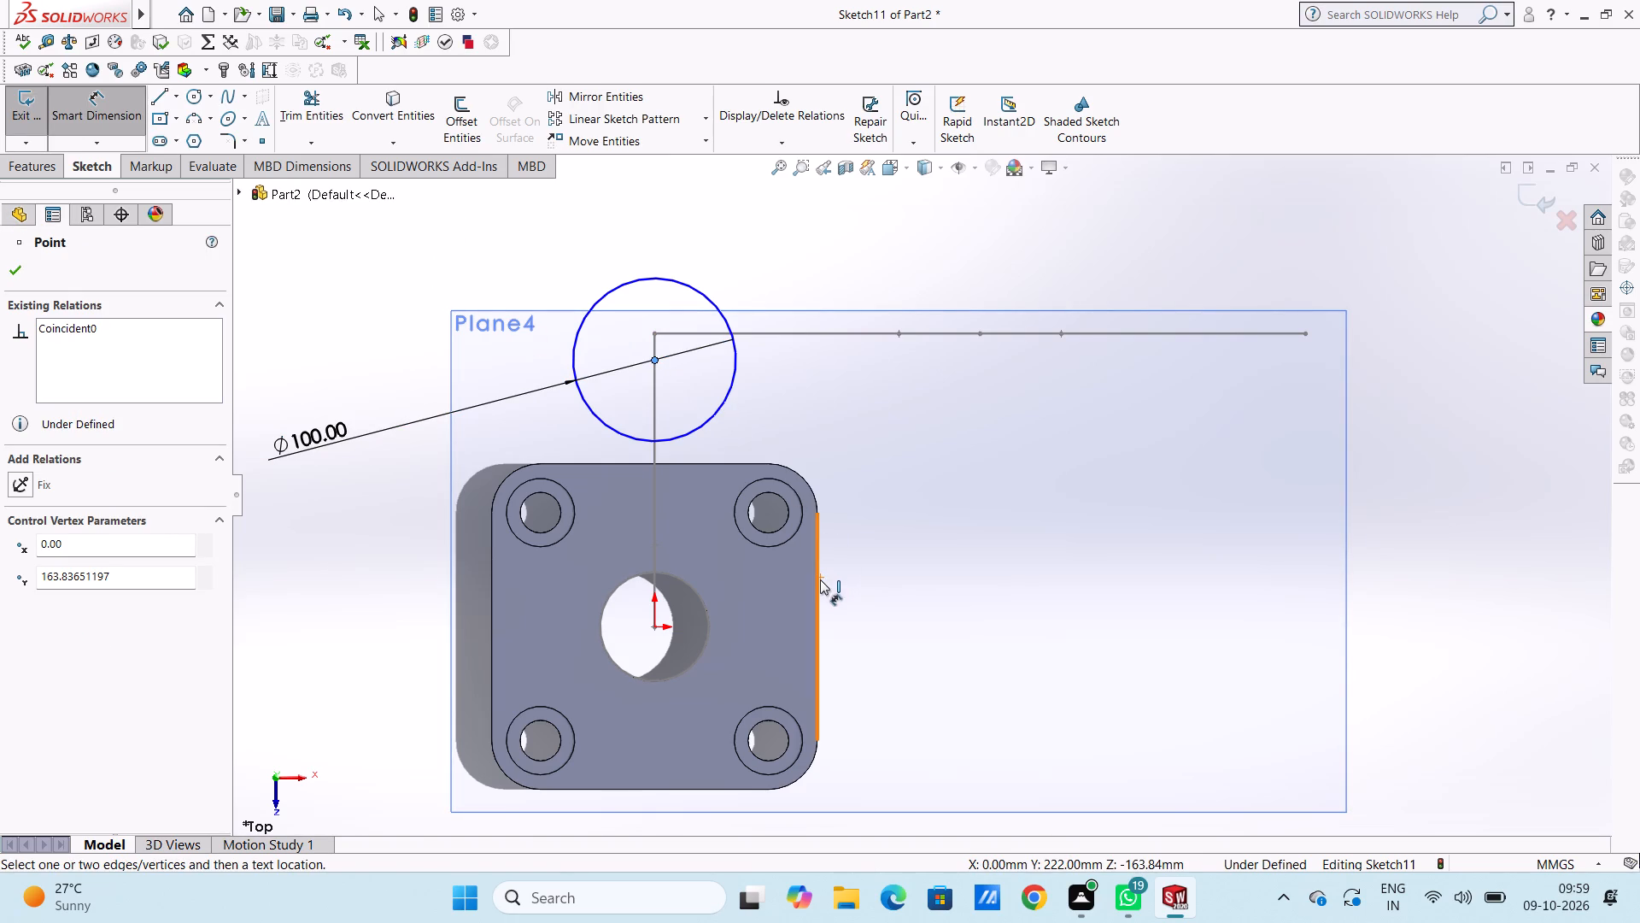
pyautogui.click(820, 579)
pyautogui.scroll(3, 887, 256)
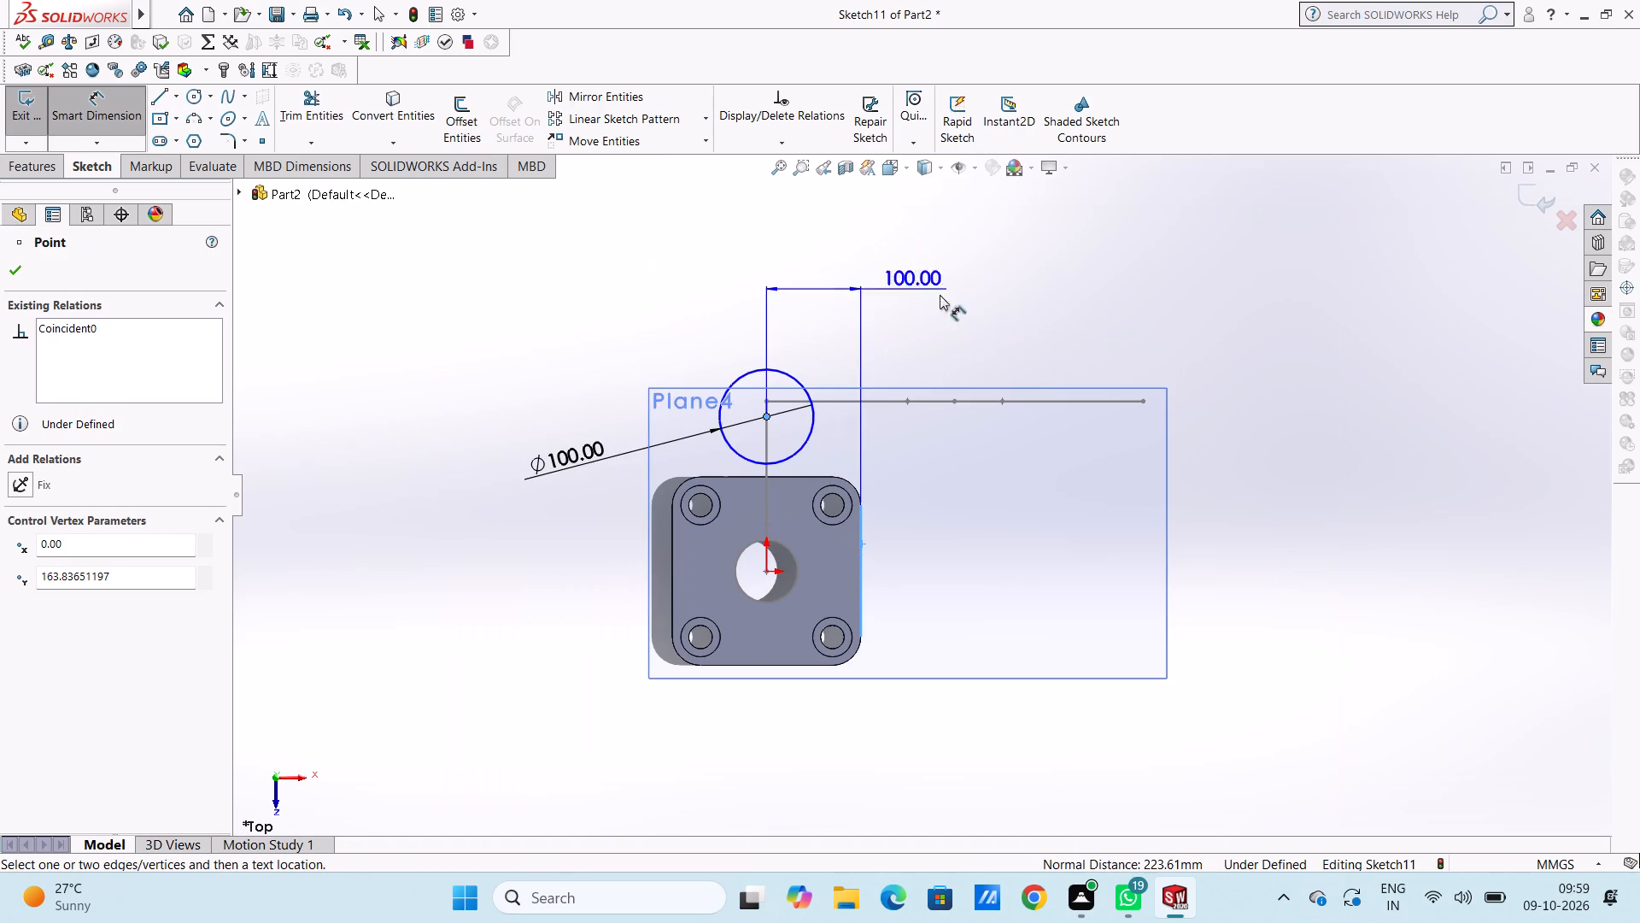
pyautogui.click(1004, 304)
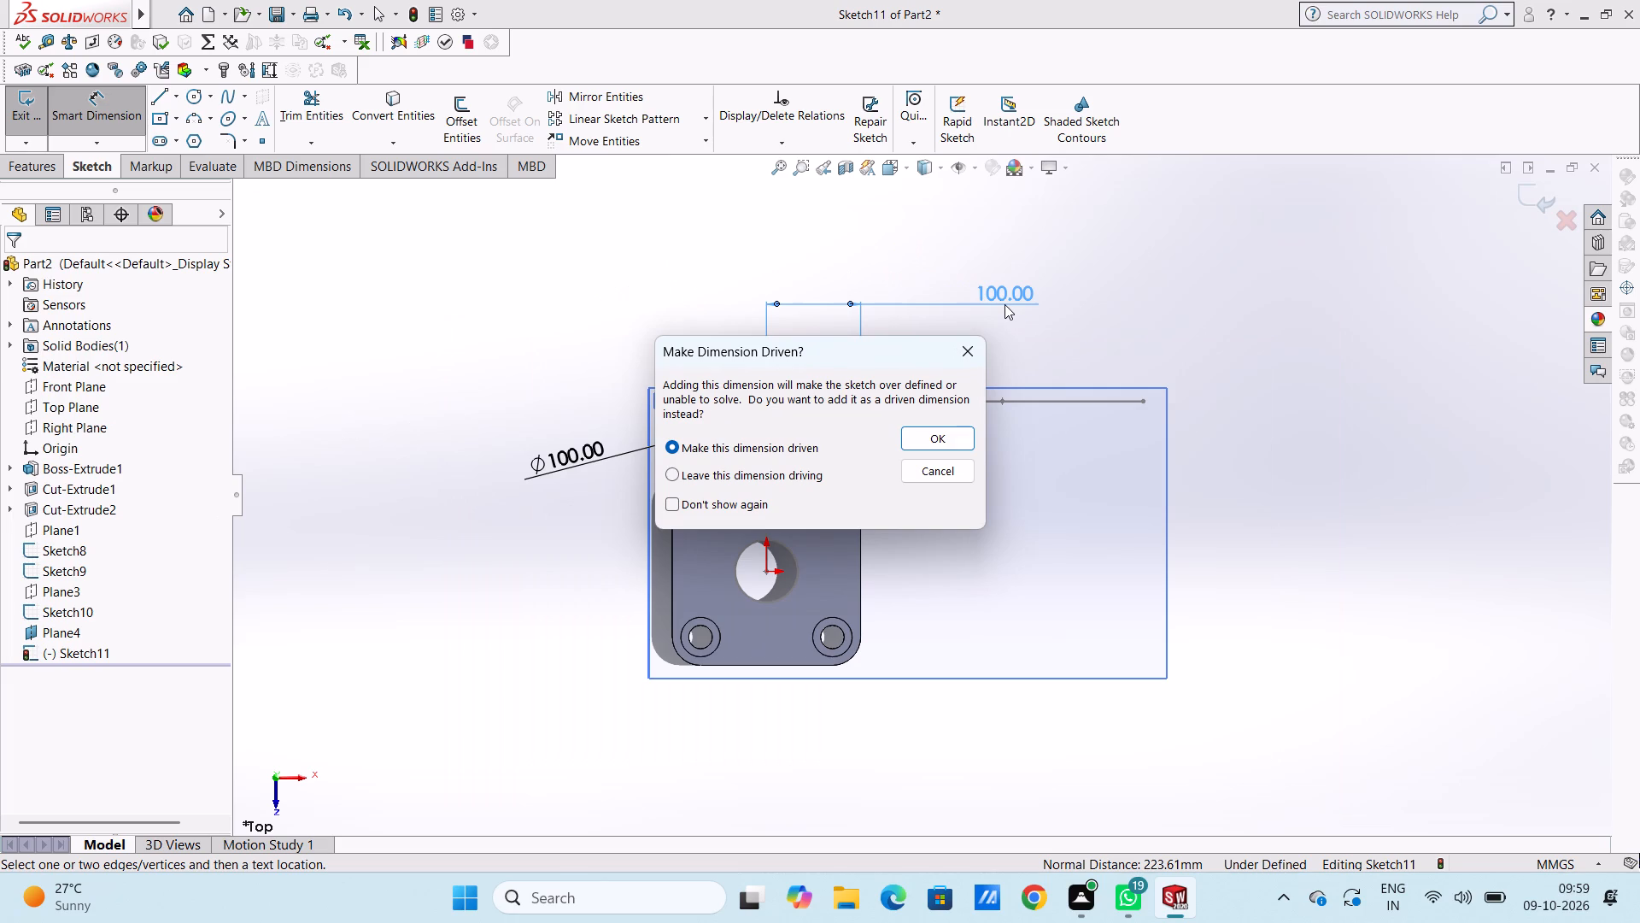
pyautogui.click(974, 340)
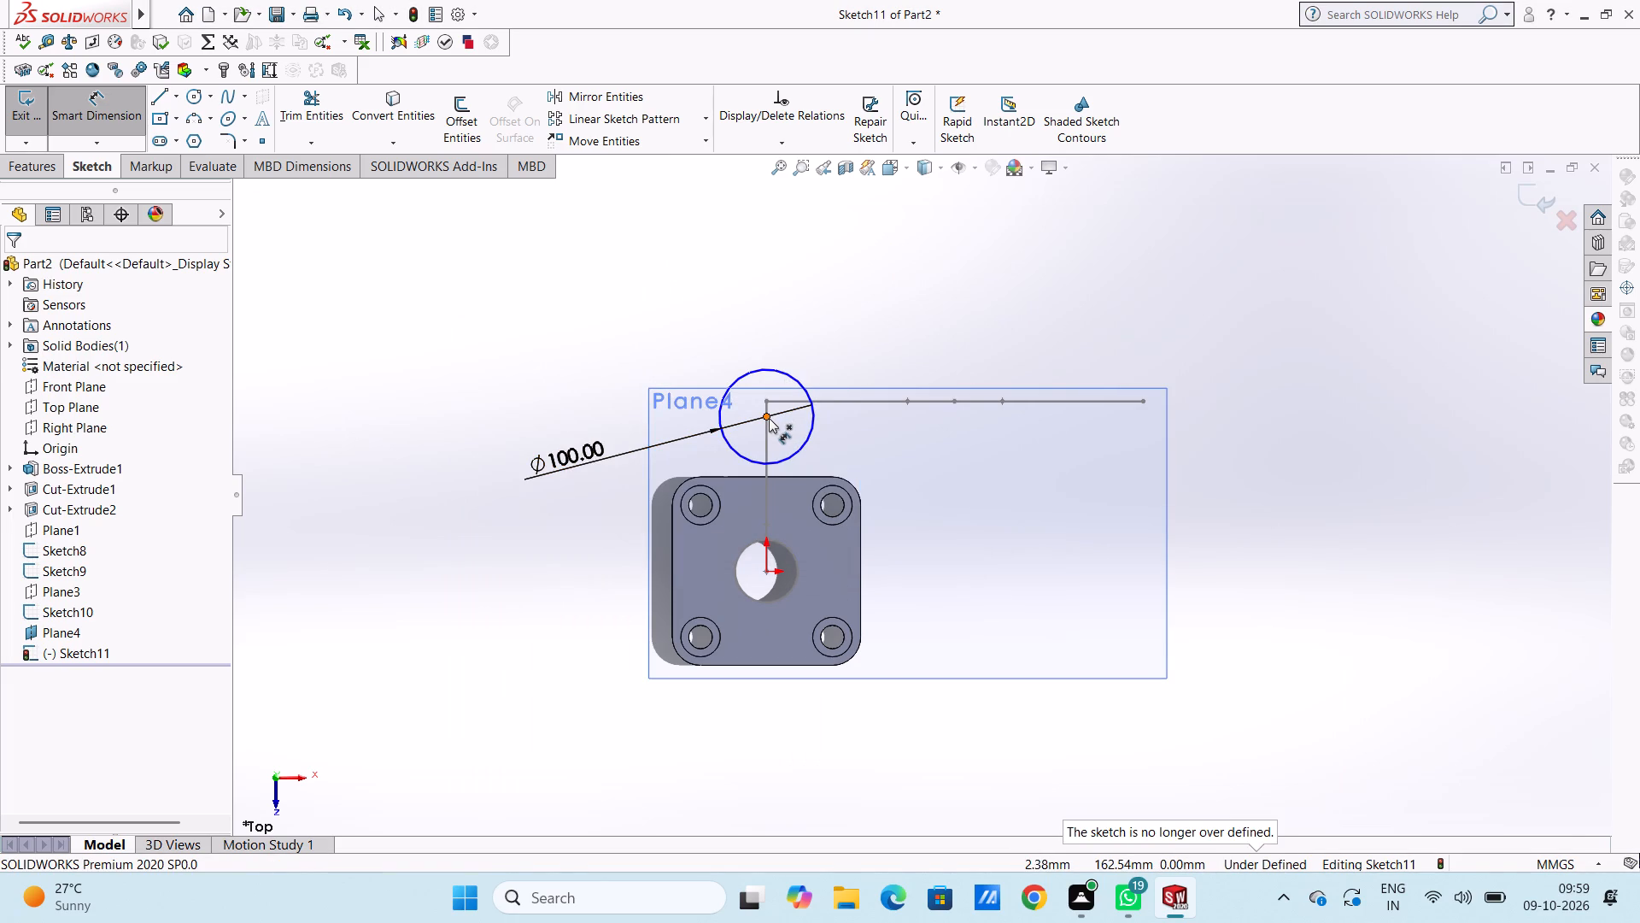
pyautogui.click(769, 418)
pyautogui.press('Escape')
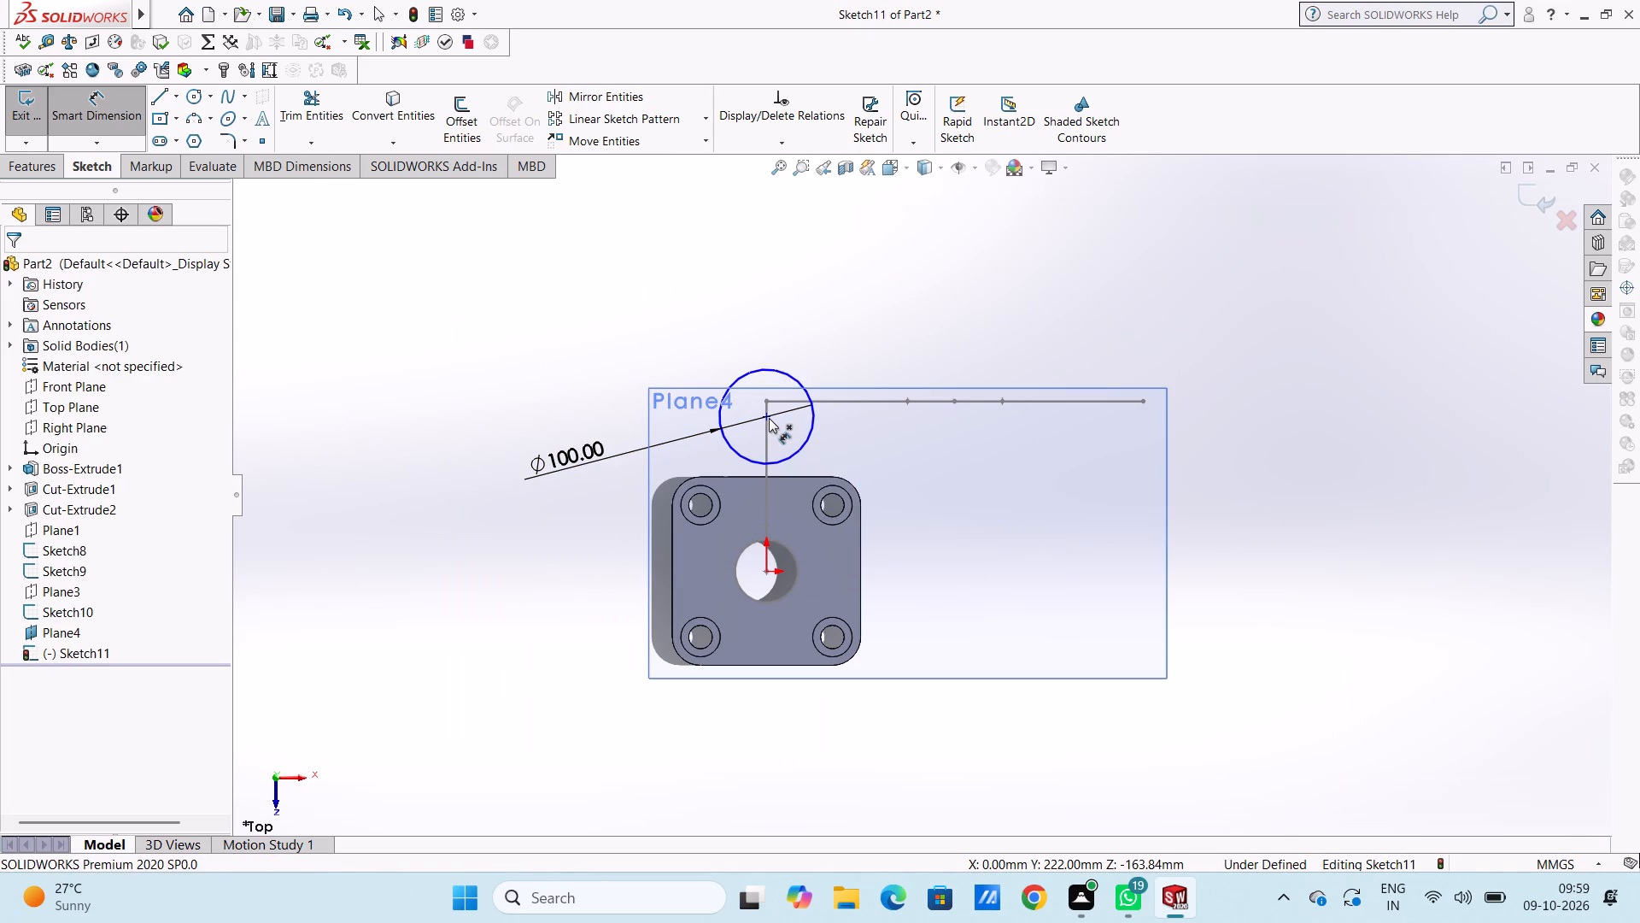
# Delete the 100 mm circle from the sketch on Plane4.
pyautogui.press('Escape')
pyautogui.press('Escape')
pyautogui.click(734, 451)
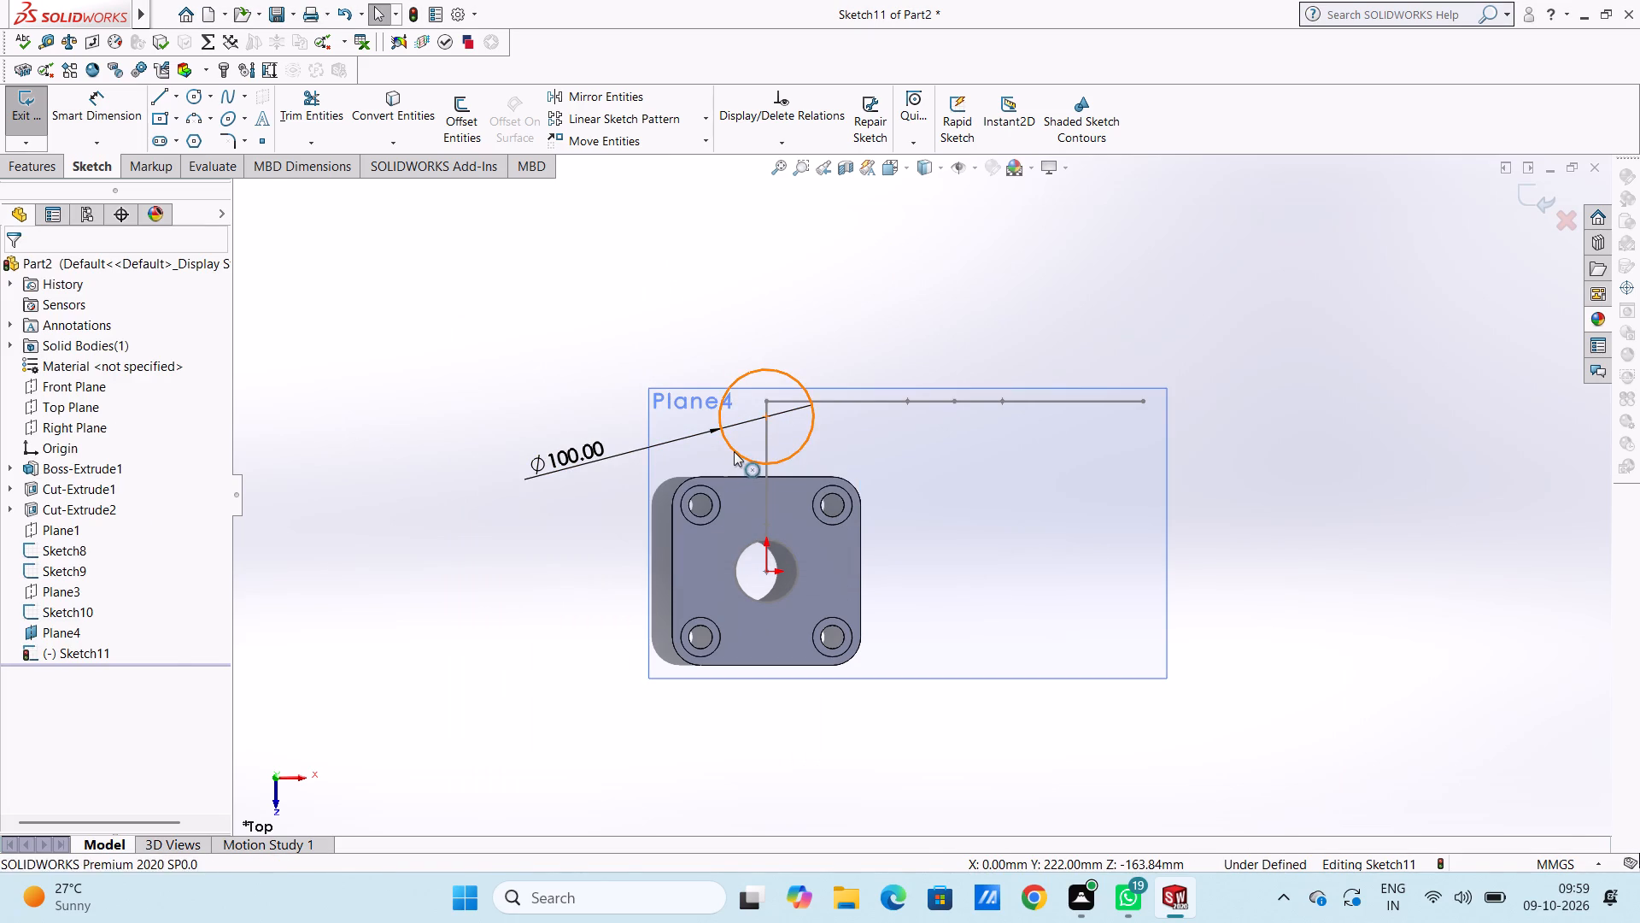
pyautogui.hotkey('ctrl', 'Delete')
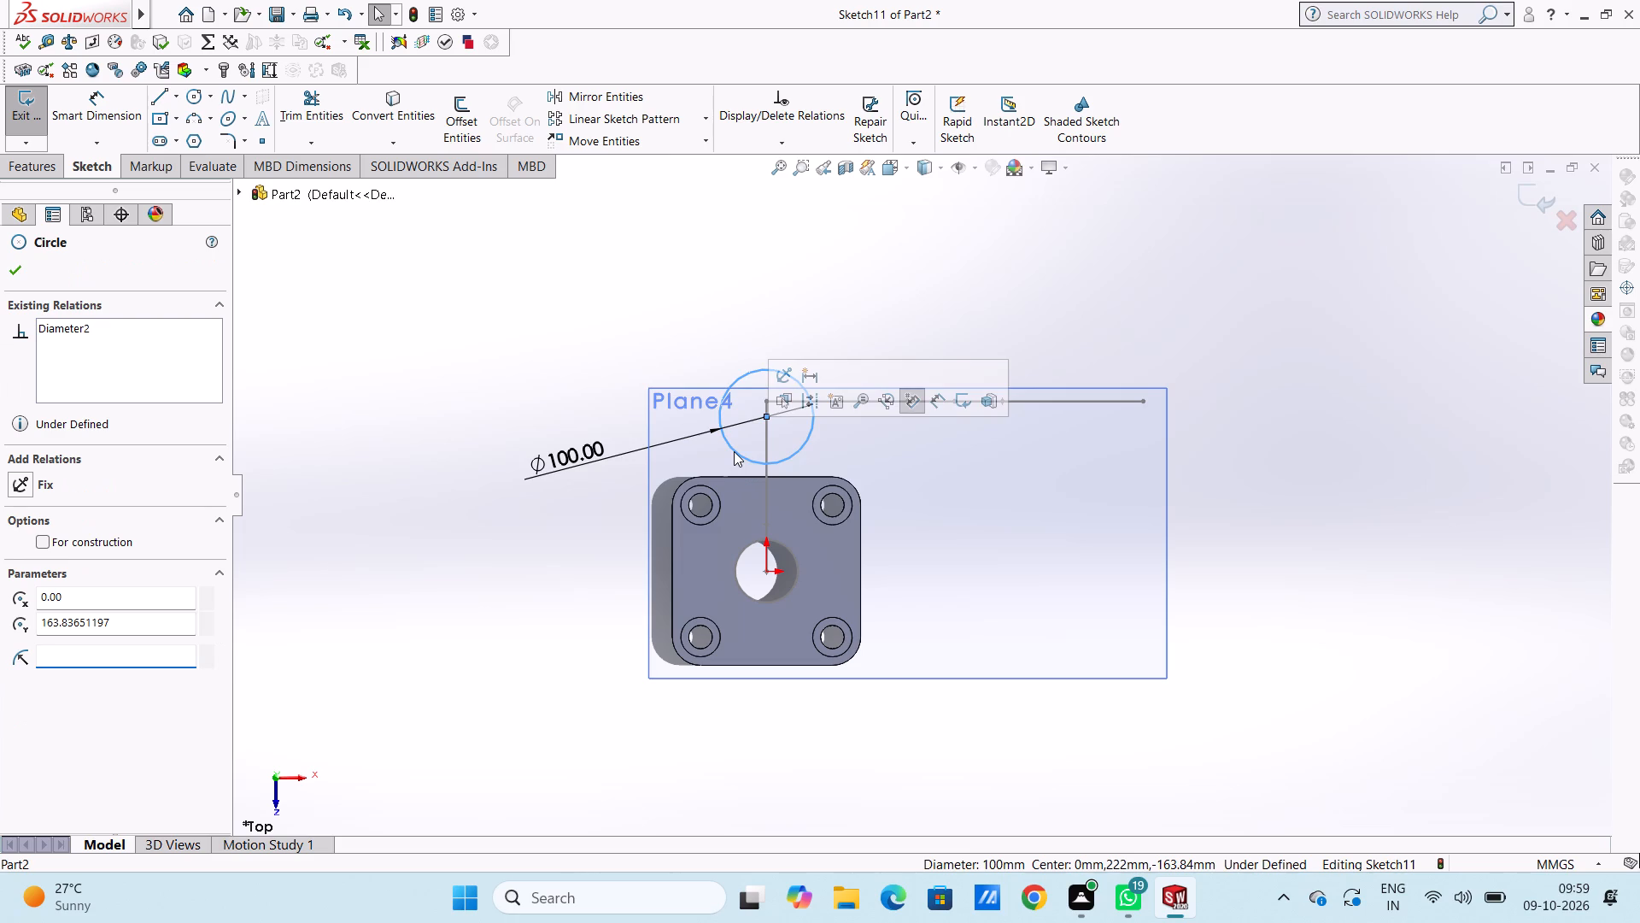
pyautogui.press('Delete')
pyautogui.click(728, 448)
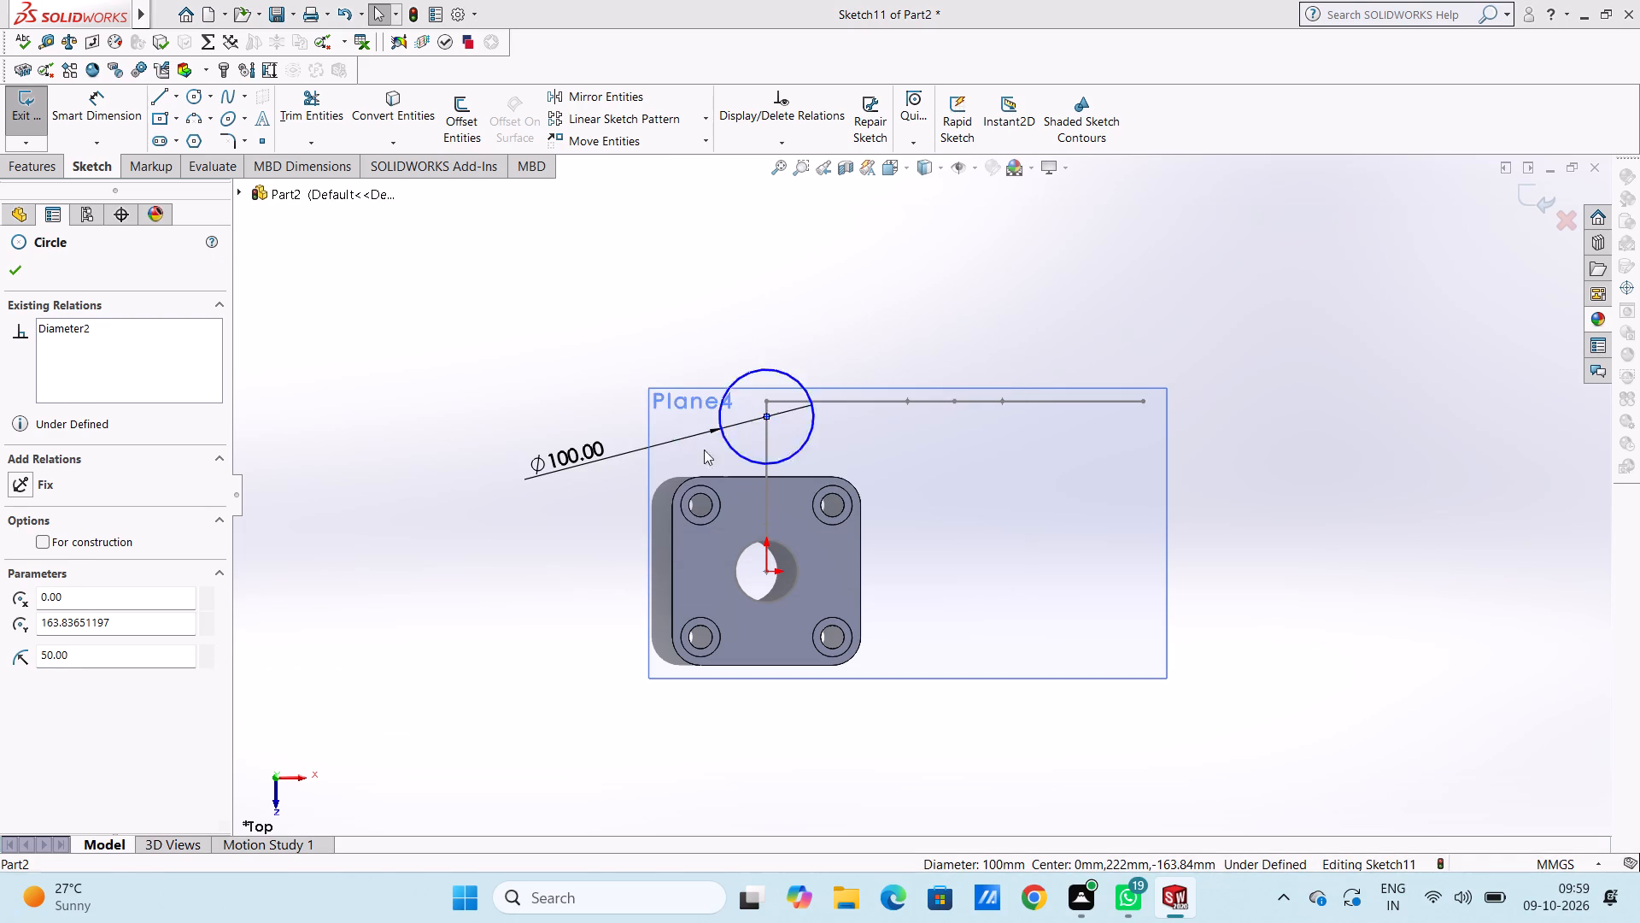
pyautogui.click(536, 305)
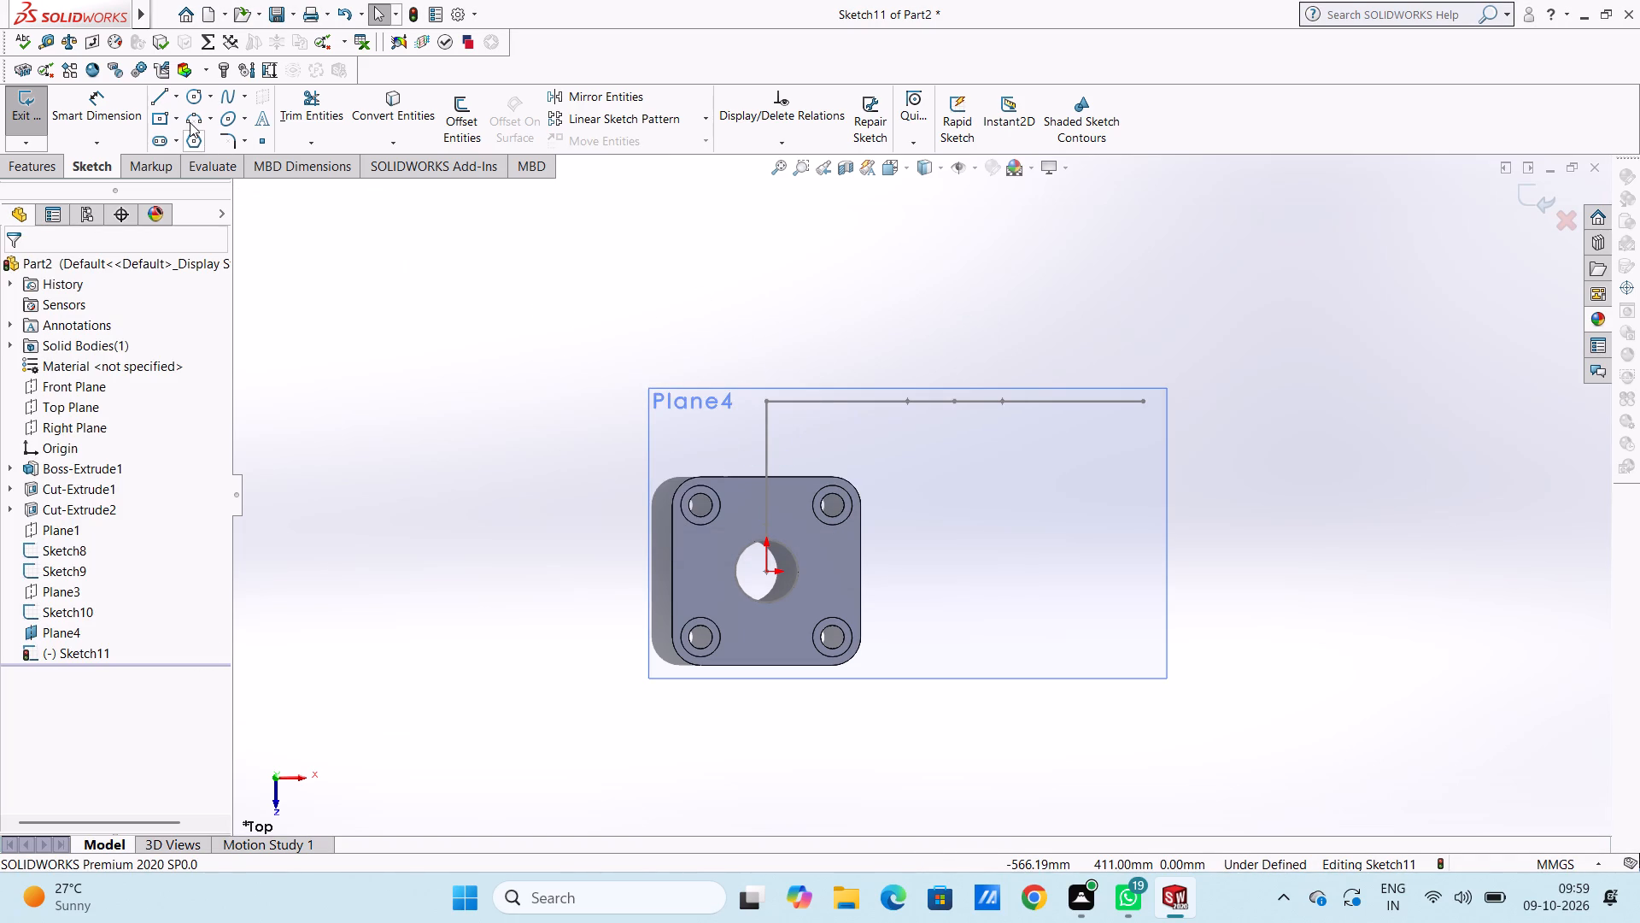
# Draw a 3-point arc with a 50 mm radius across the corner between the first path's end segment and the second path's first segment.
pyautogui.click(190, 122)
pyautogui.scroll(-4, 831, 403)
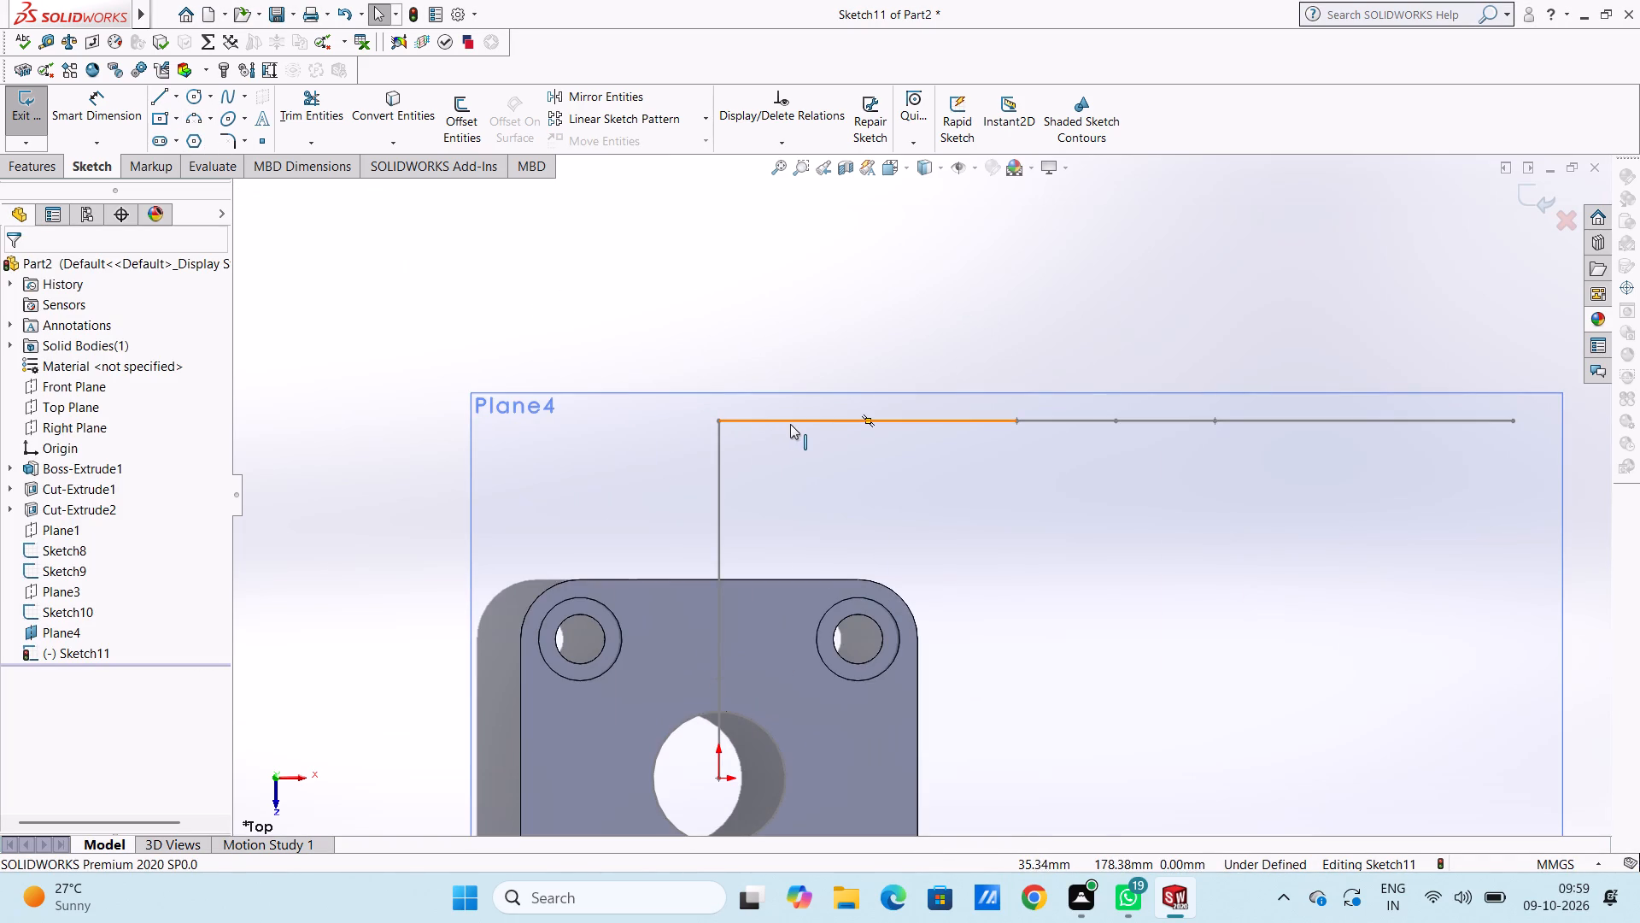
pyautogui.click(790, 424)
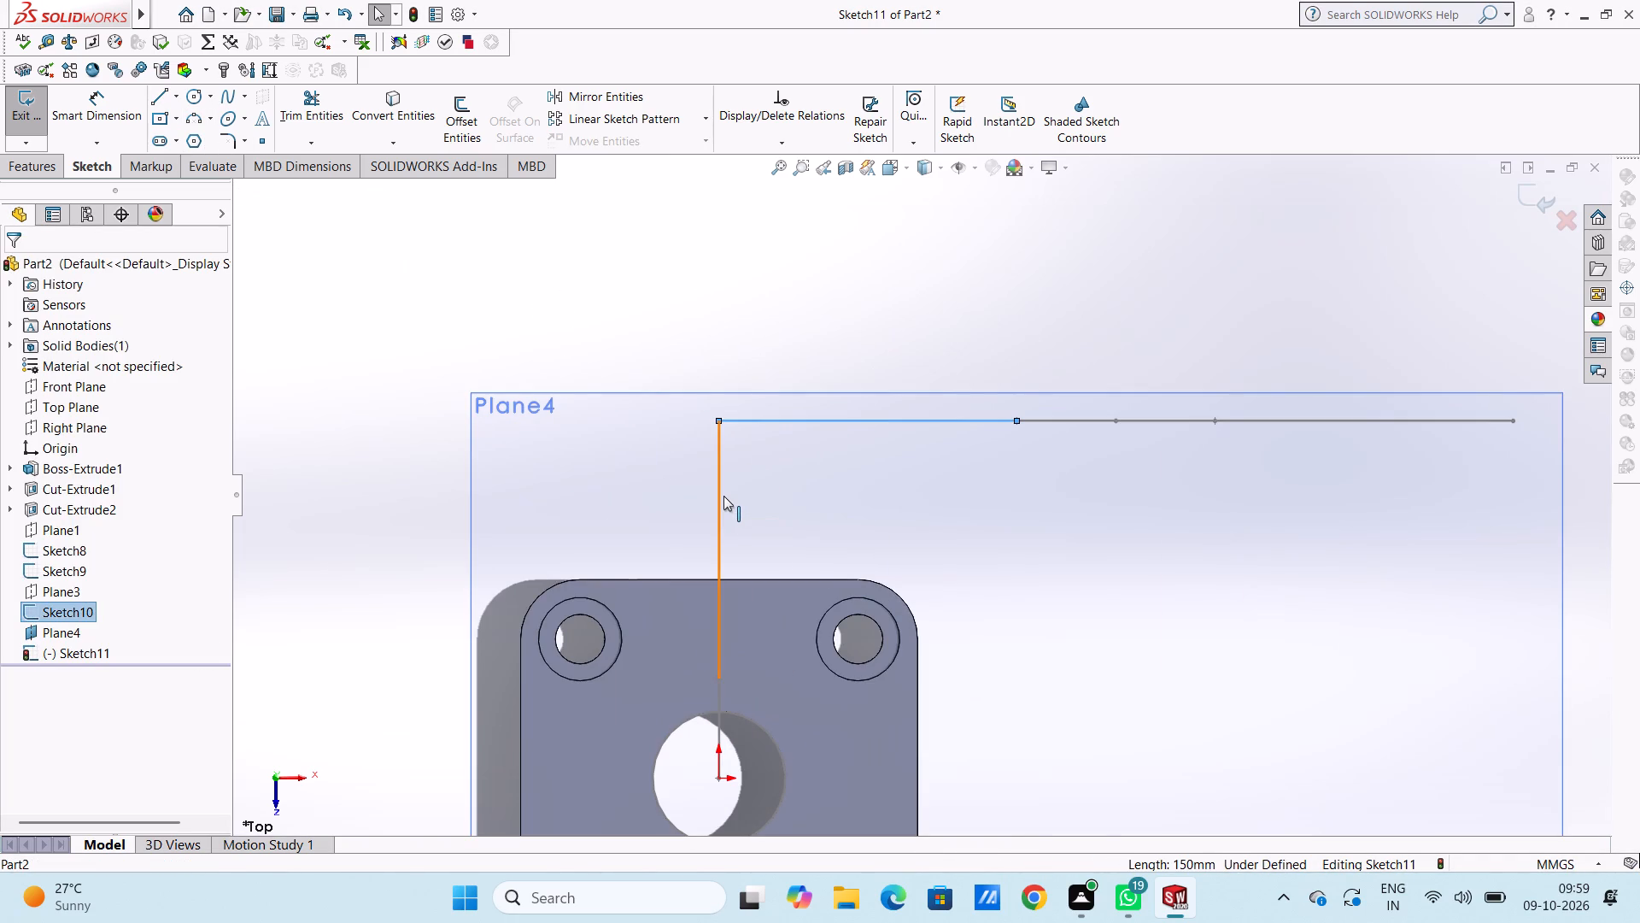
pyautogui.click(449, 366)
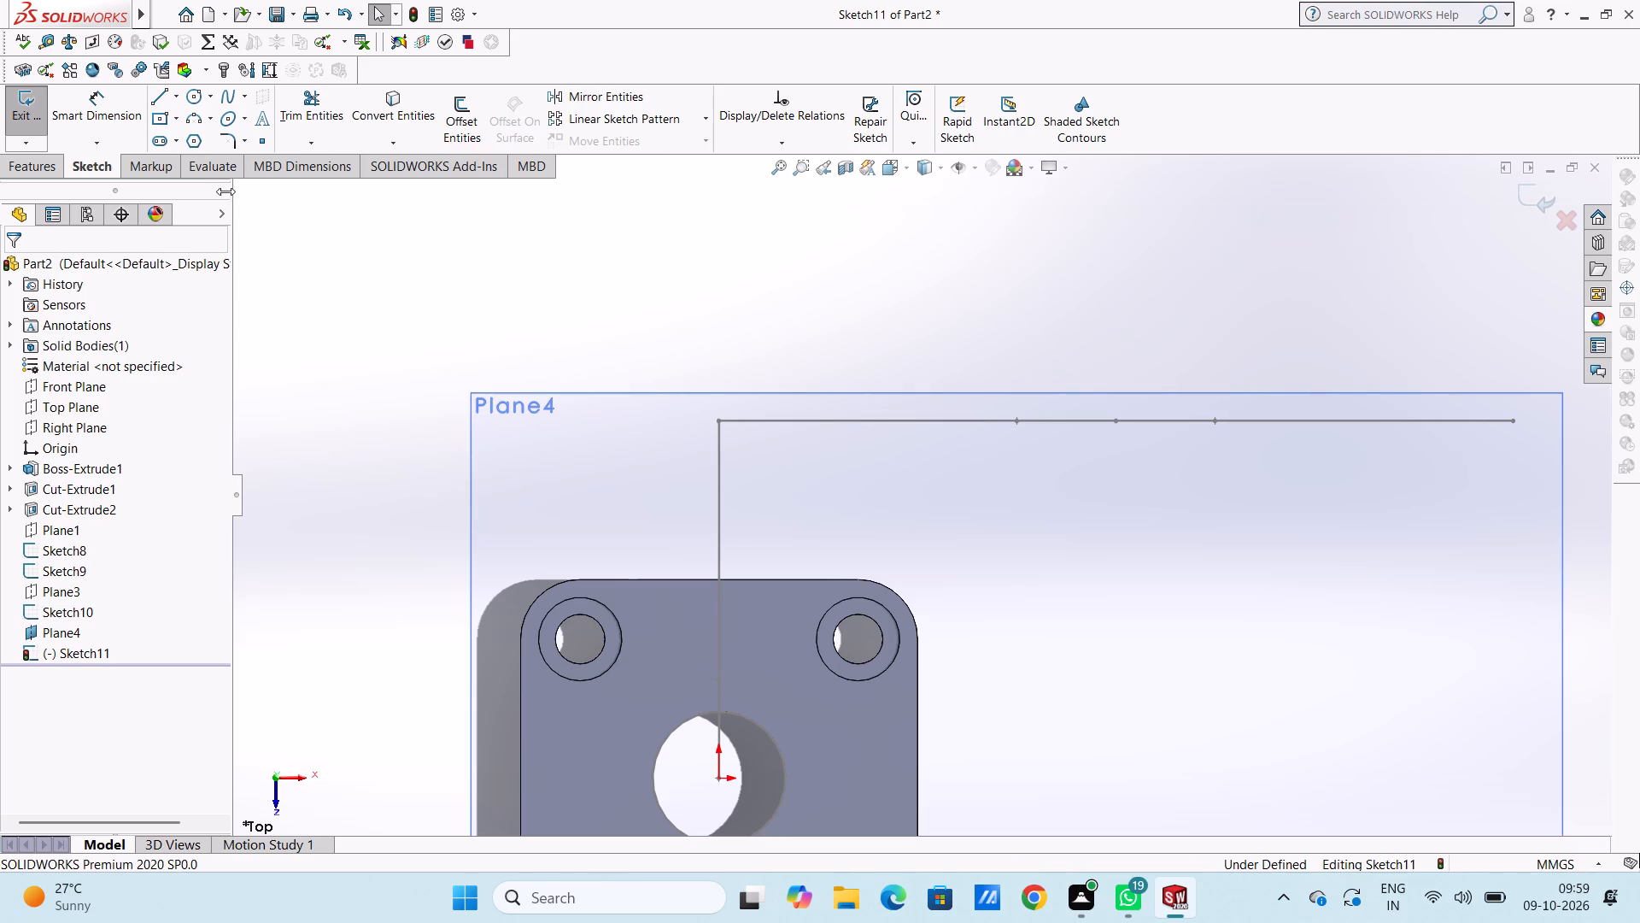
pyautogui.click(193, 113)
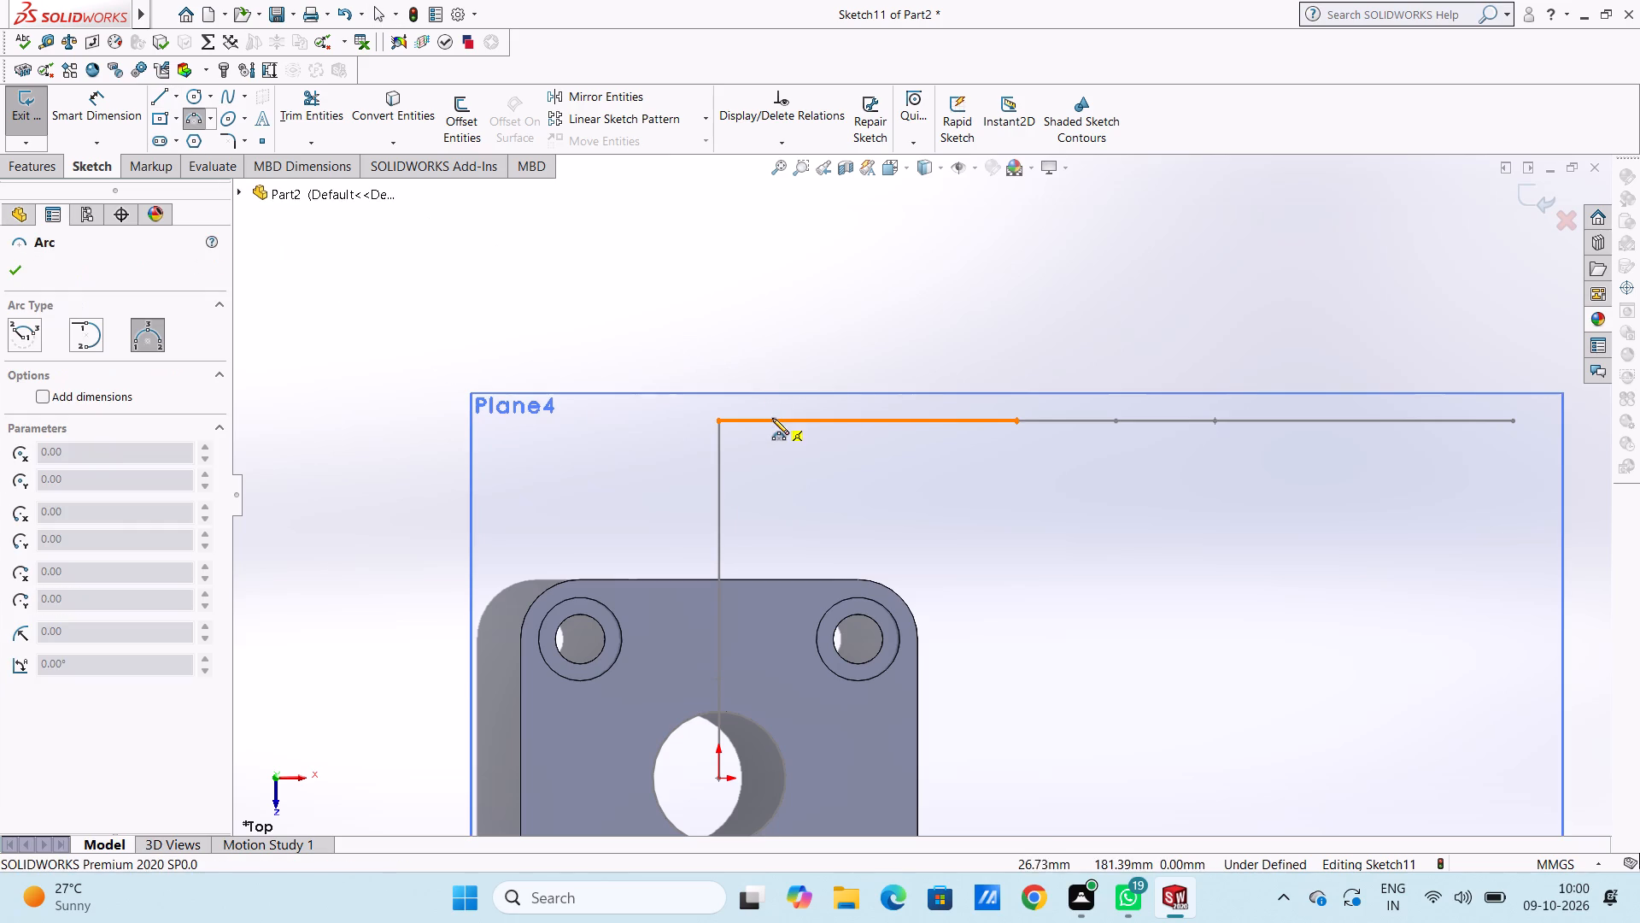
pyautogui.click(783, 419)
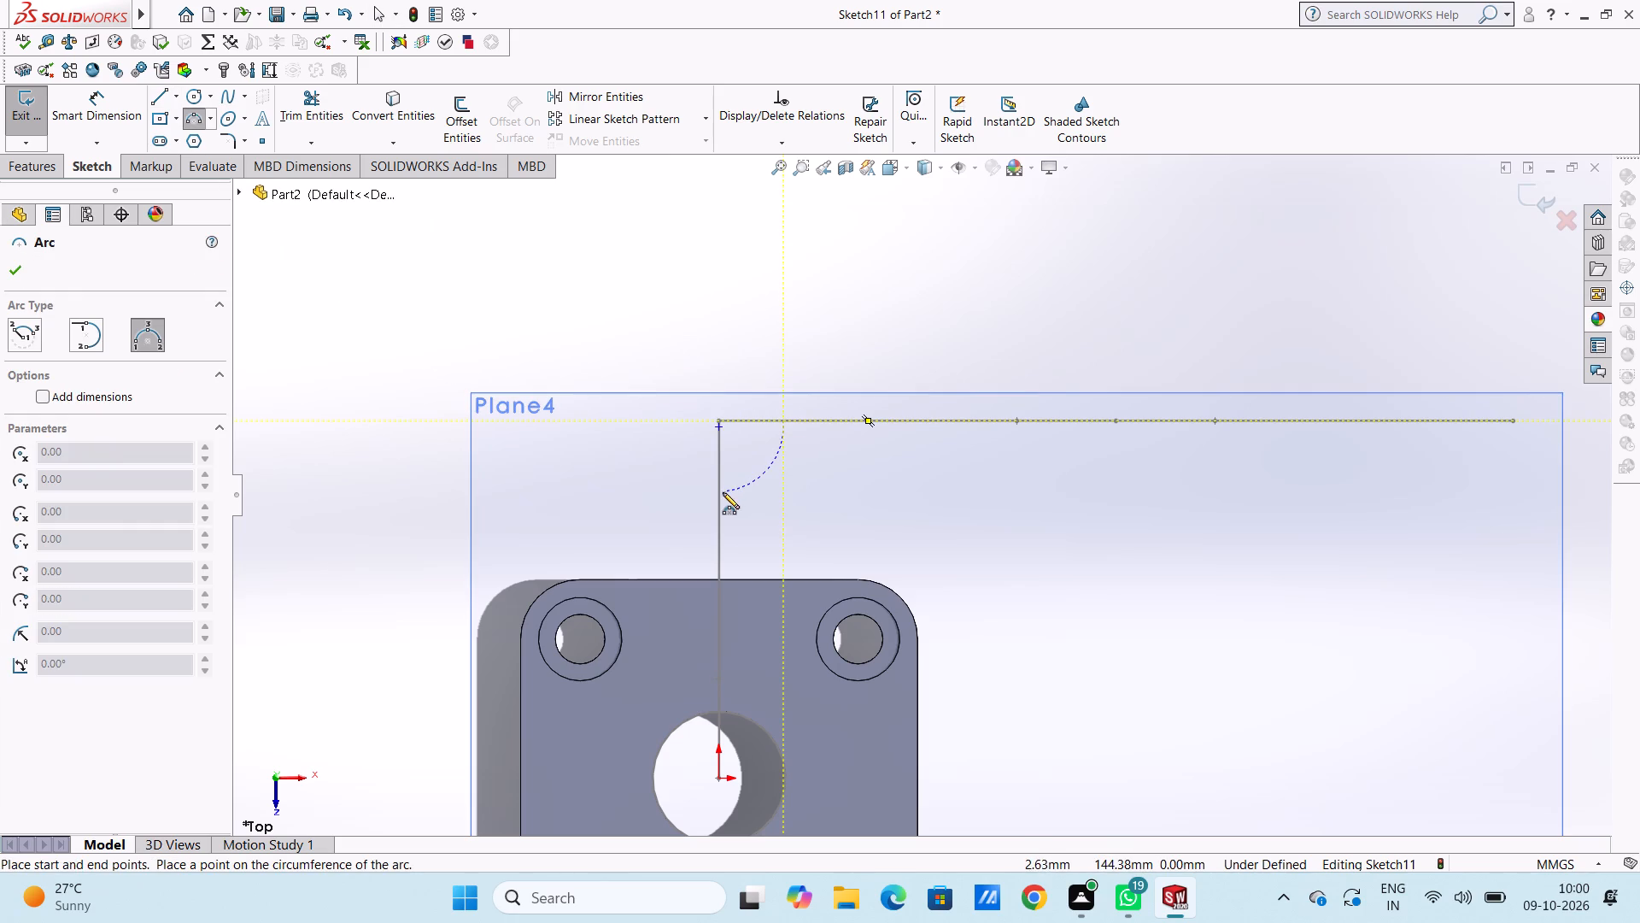
pyautogui.click(721, 492)
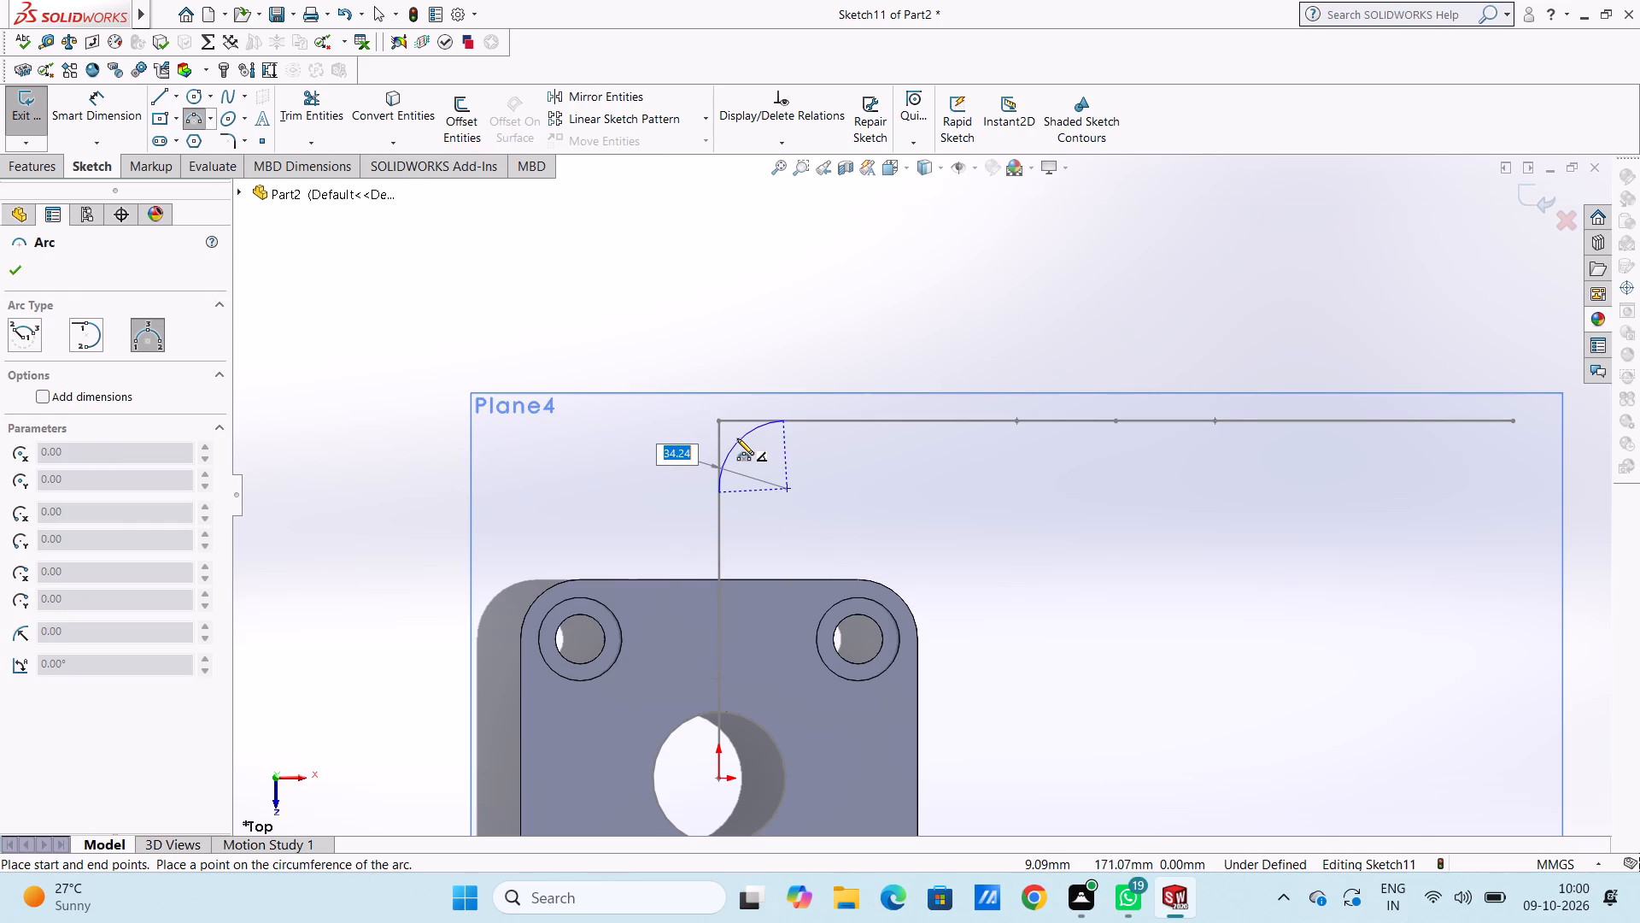
pyautogui.write('50')
pyautogui.press('Return')
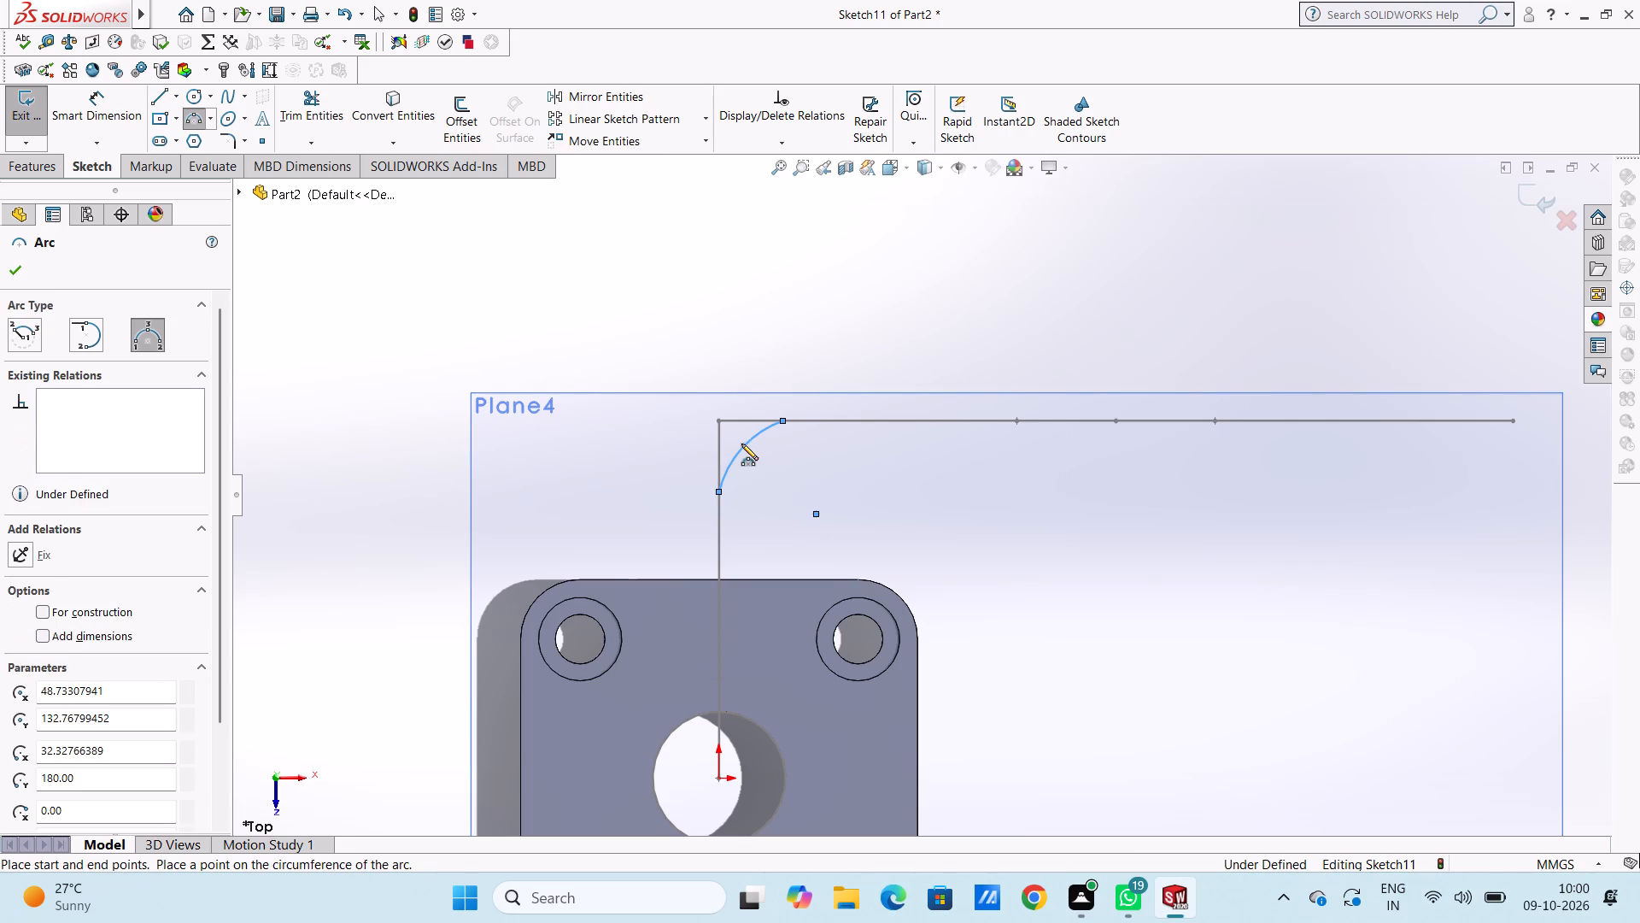
pyautogui.press('Escape')
pyautogui.press('Escape')
# Dimension the corner arc's radius at 50 mm.
pyautogui.scroll(-1, 741, 444)
pyautogui.scroll(2, 741, 444)
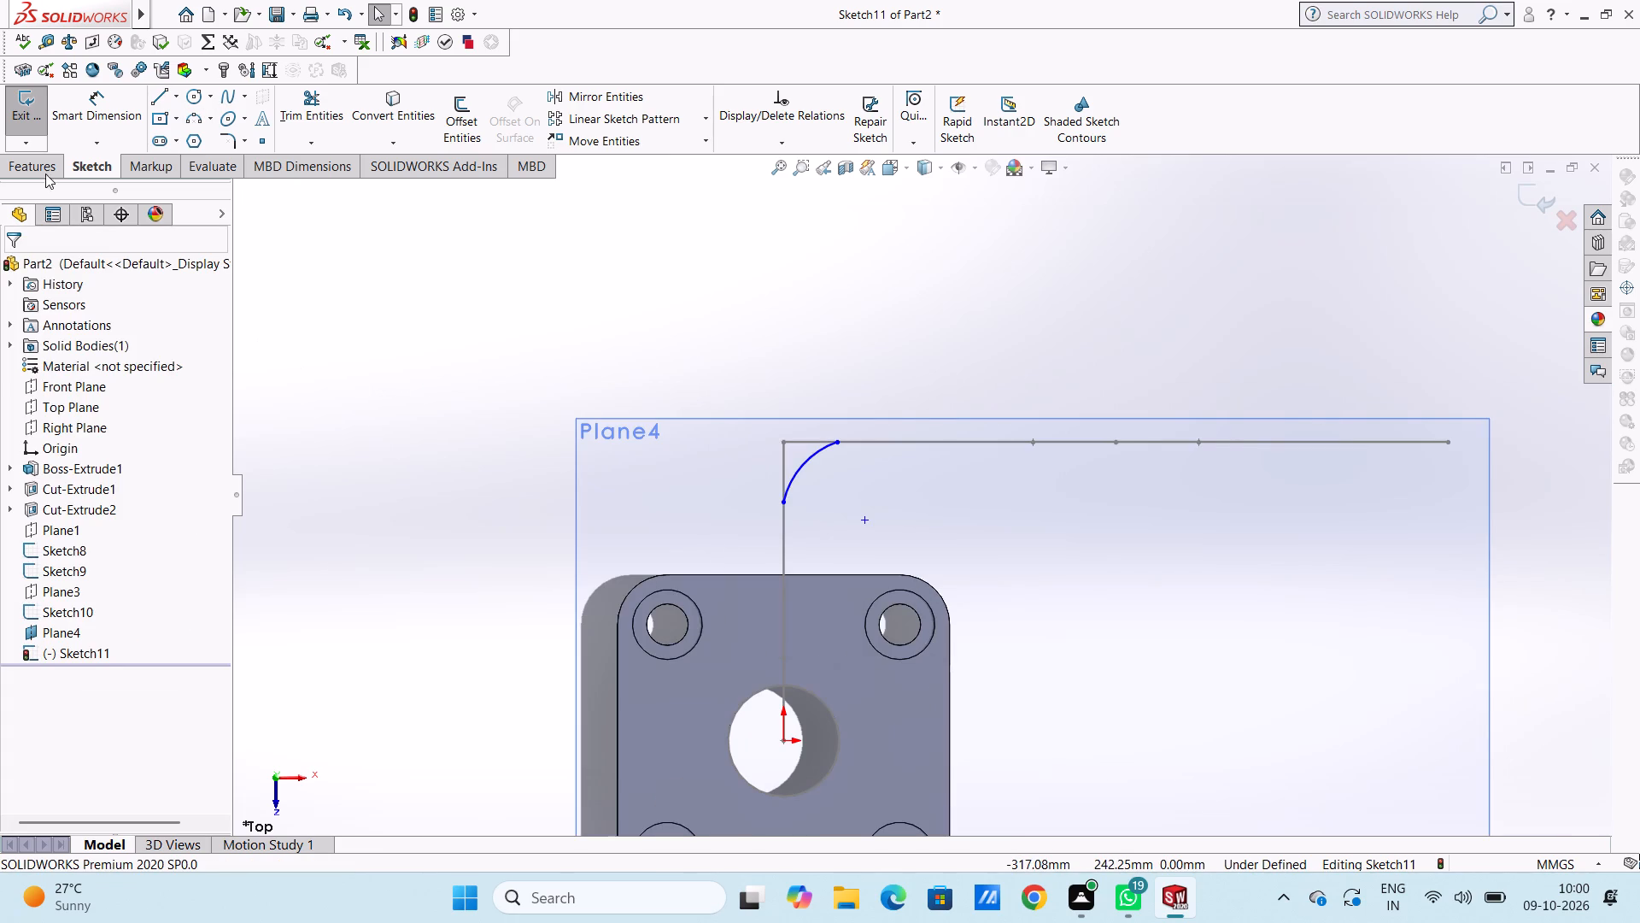
pyautogui.click(101, 92)
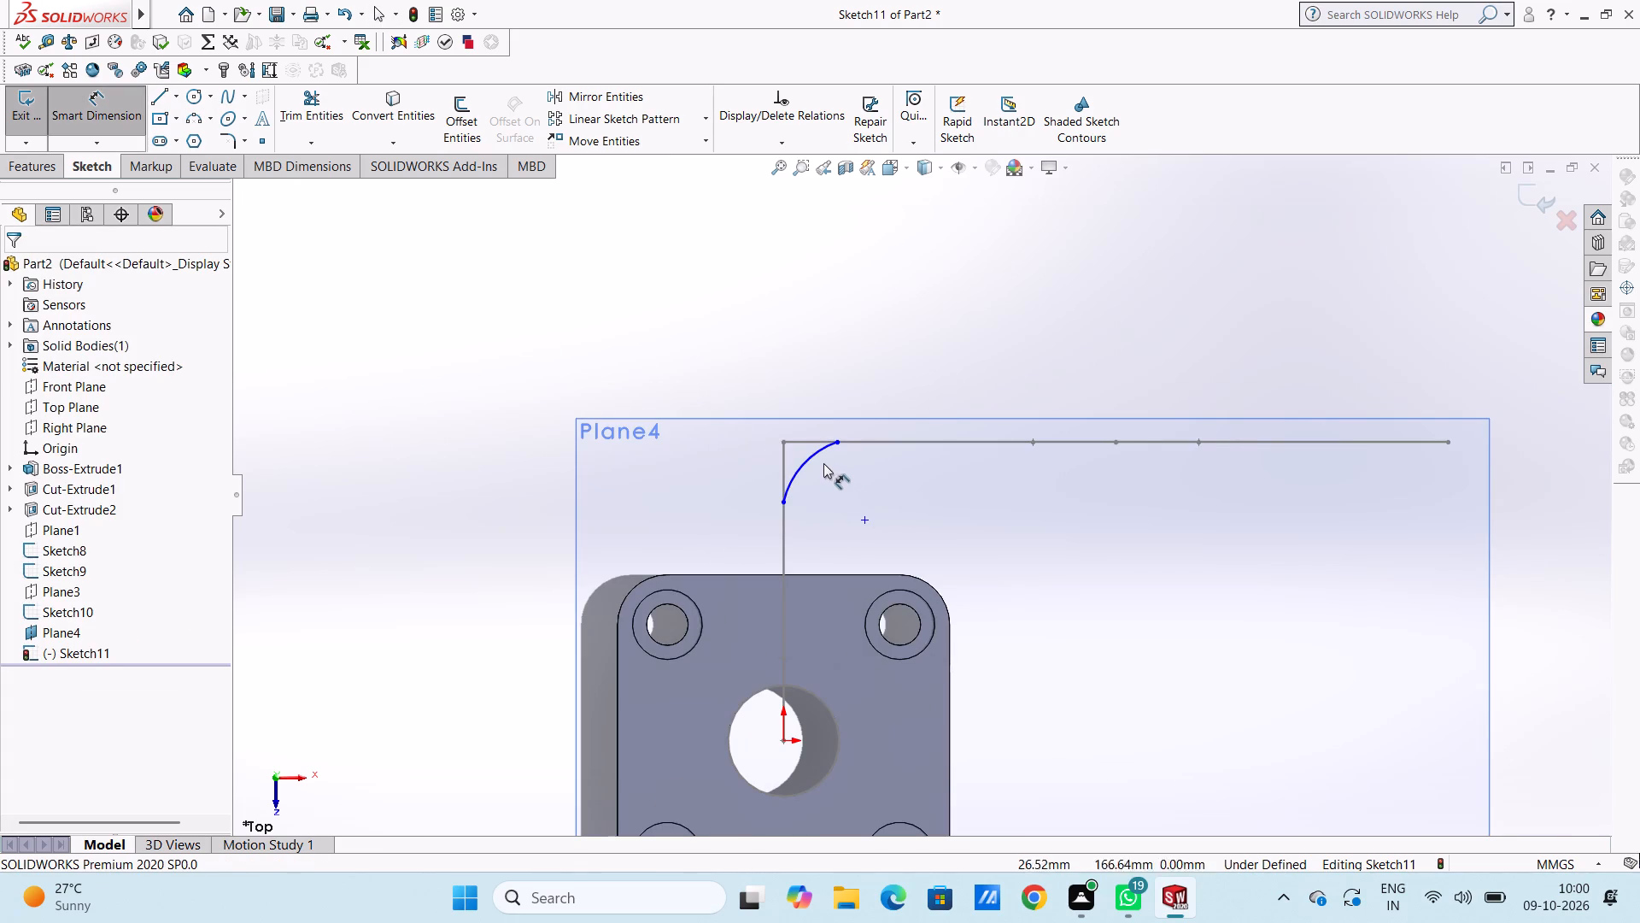
pyautogui.click(803, 461)
pyautogui.click(624, 311)
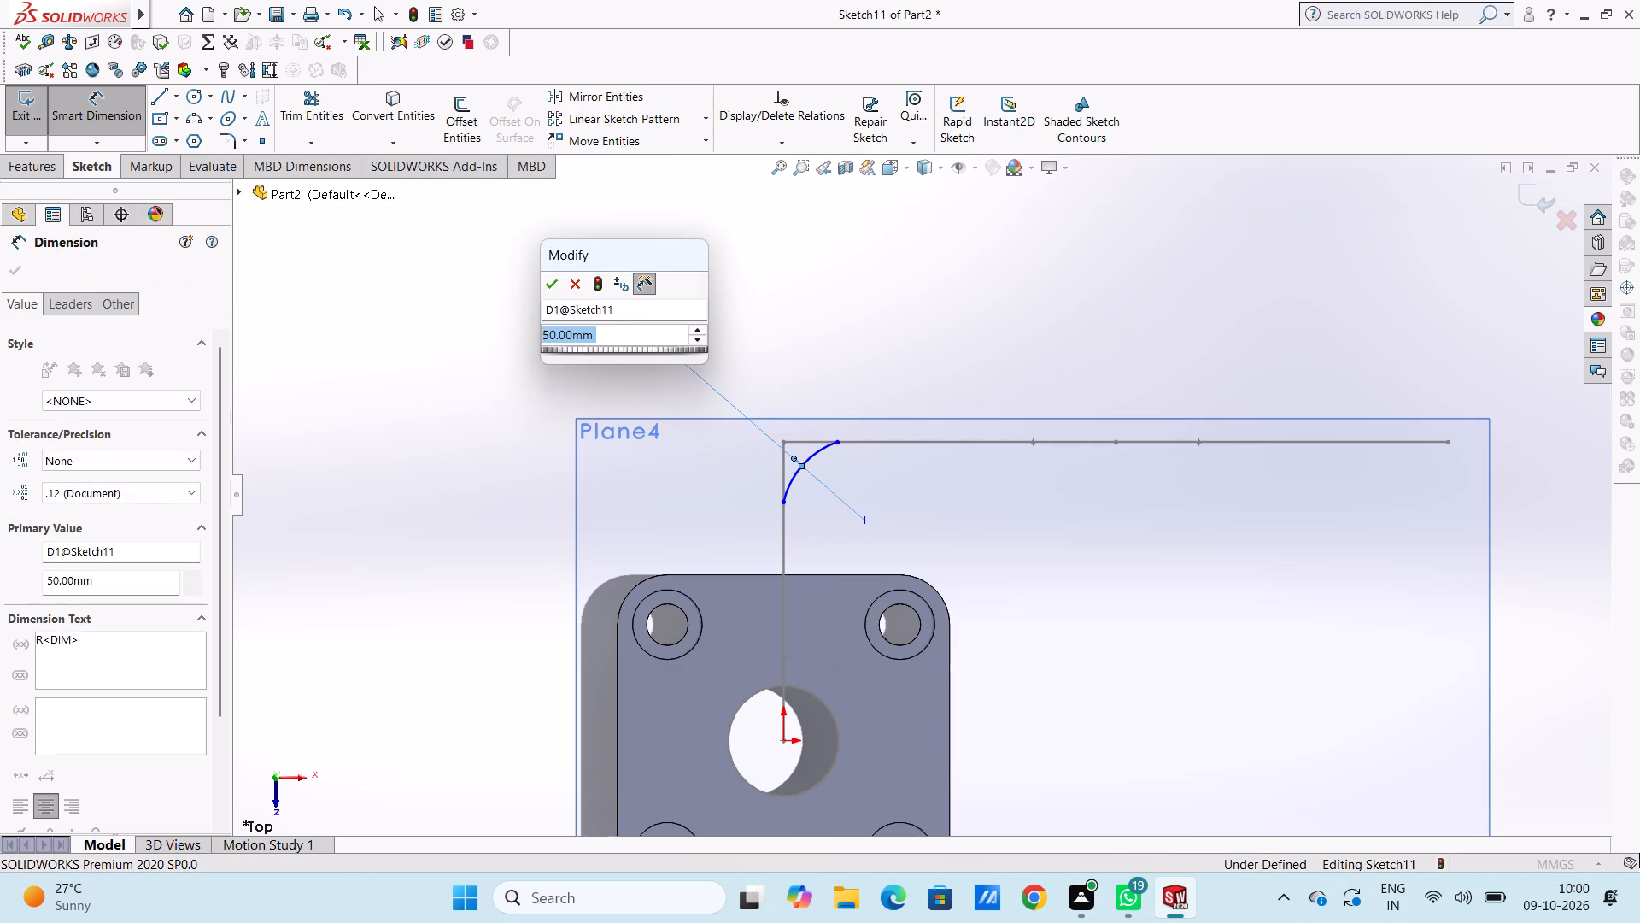
pyautogui.click(542, 281)
pyautogui.click(520, 300)
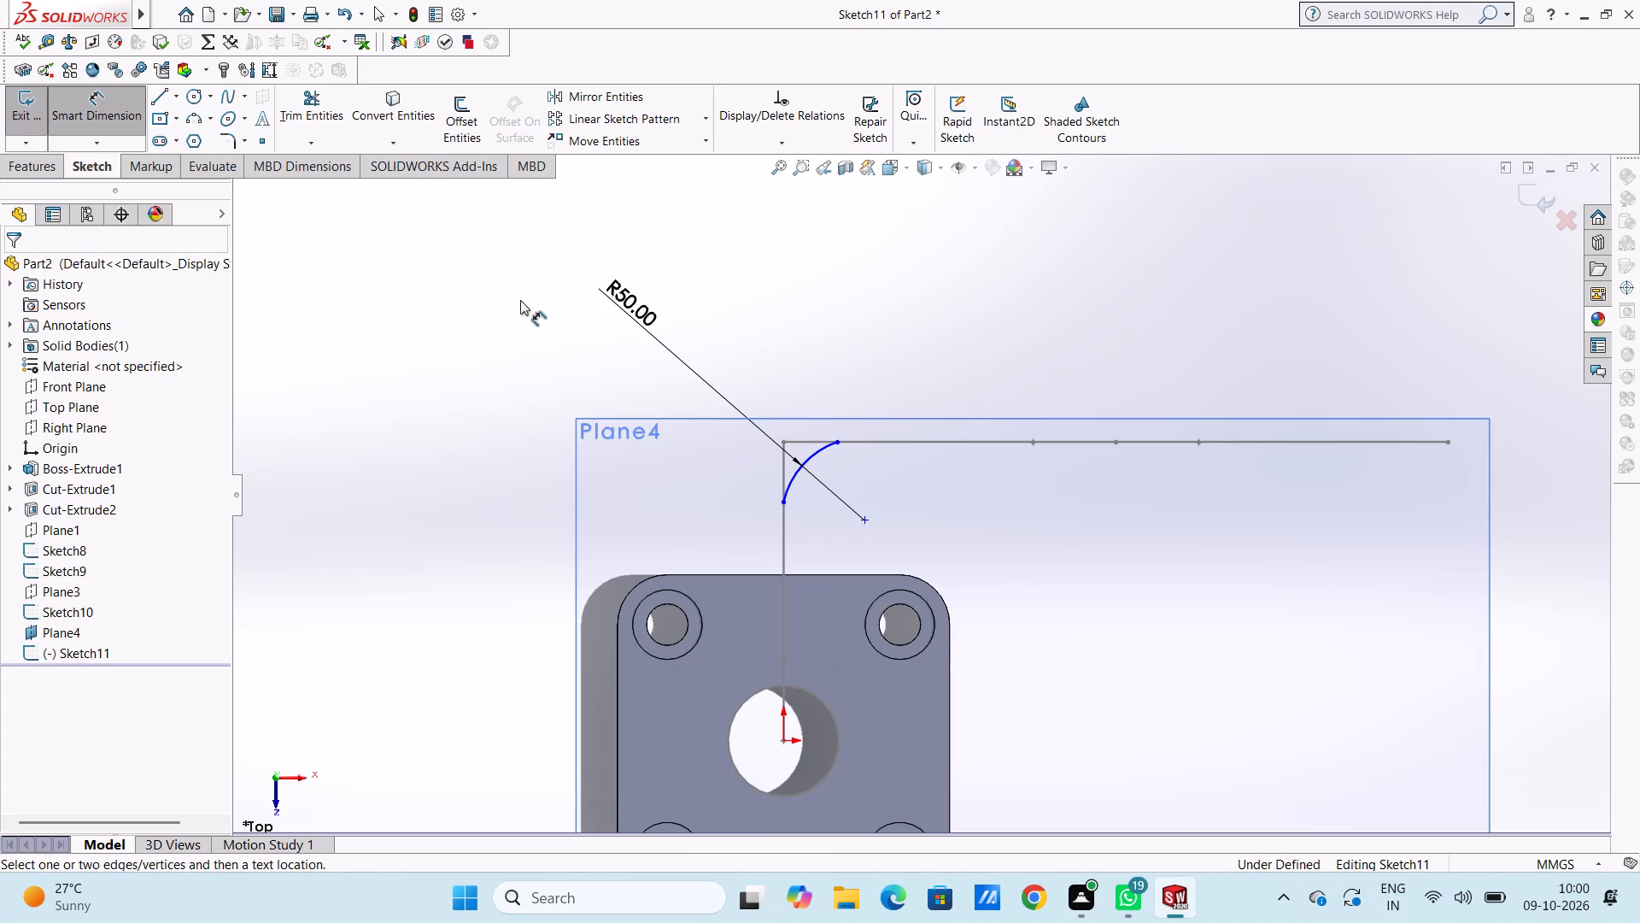
pyautogui.press('Escape')
pyautogui.press('Escape')
# Make the corner arc tangent to the first path's straight end segment in Sketch9.
pyautogui.scroll(-2, 772, 540)
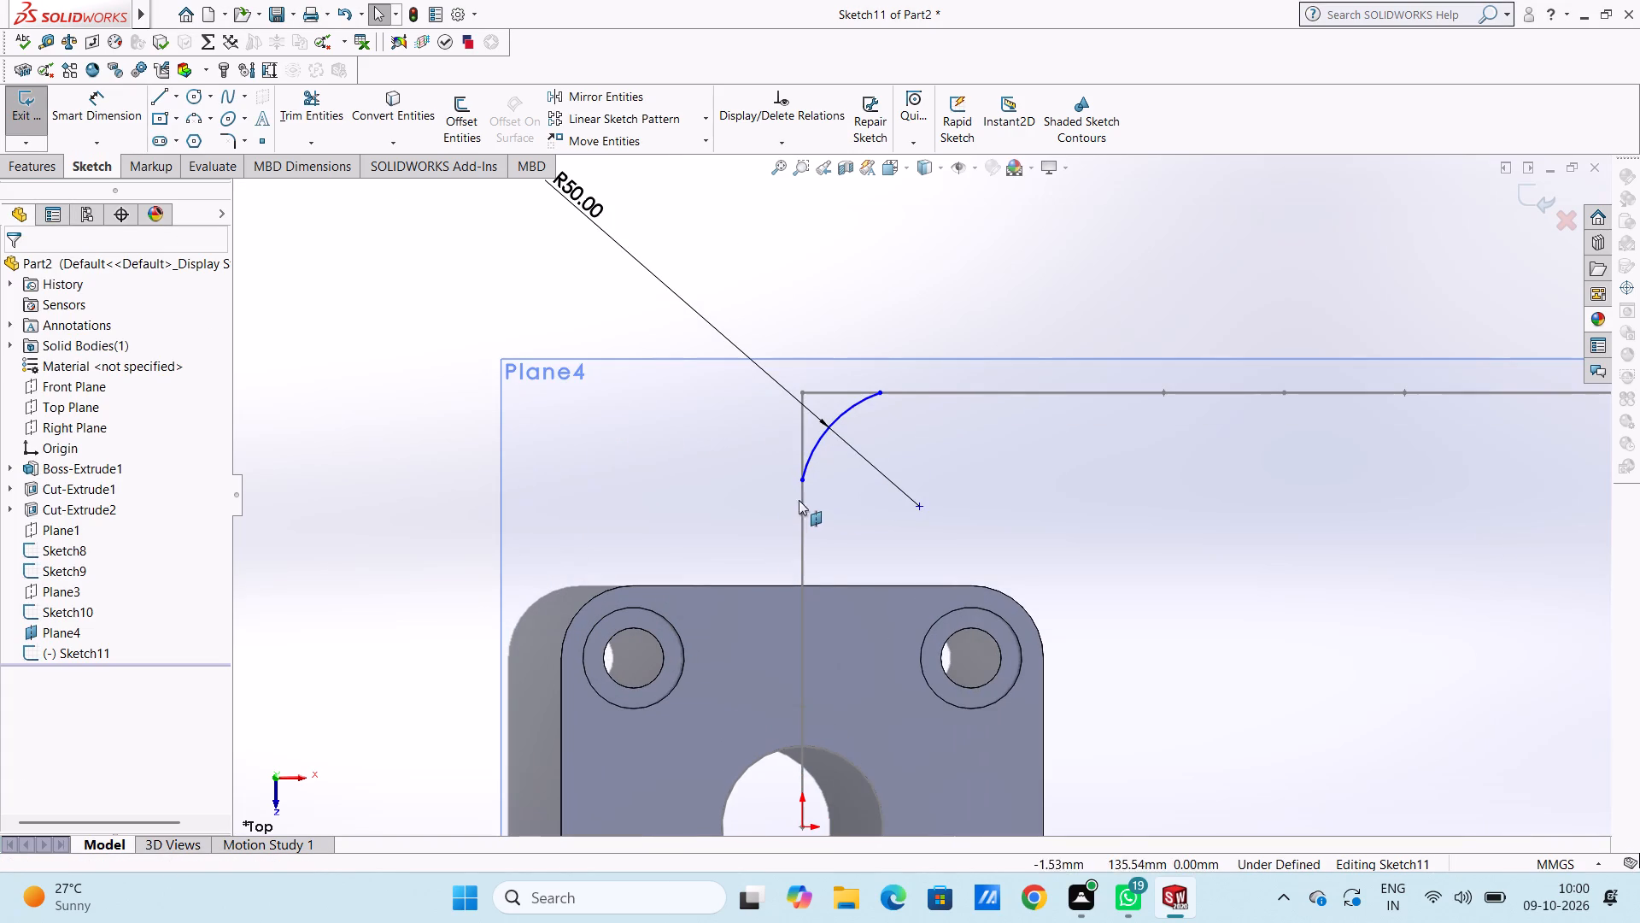
pyautogui.click(817, 450)
pyautogui.keyDown('ctrl'); pyautogui.click(803, 526); pyautogui.keyUp('ctrl')
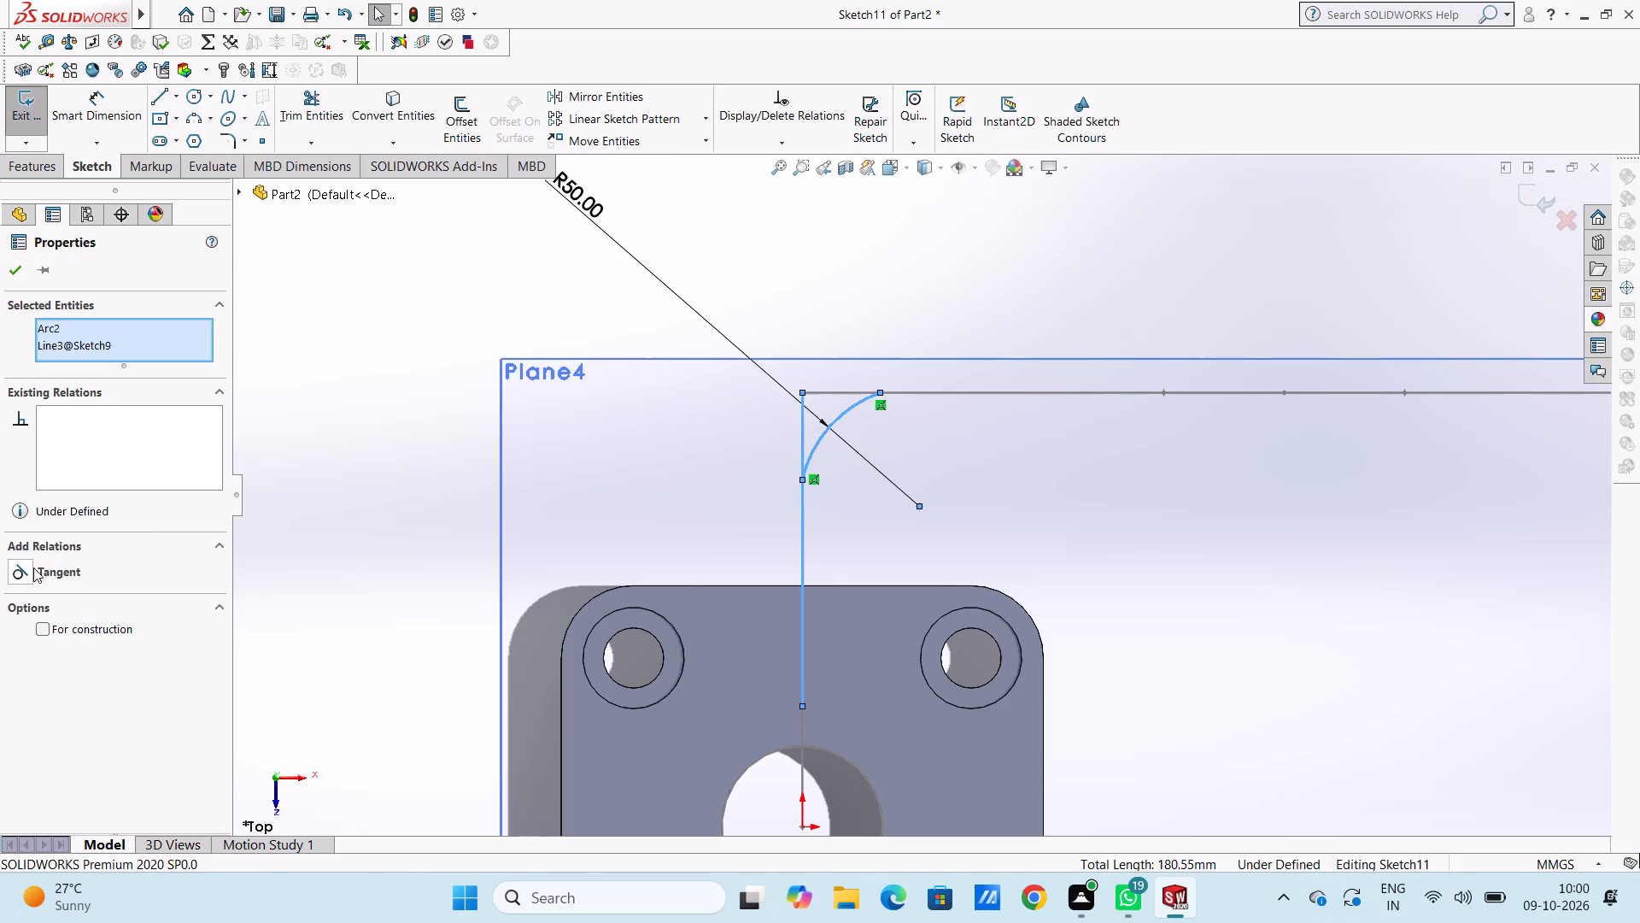
pyautogui.click(26, 567)
pyautogui.click(319, 459)
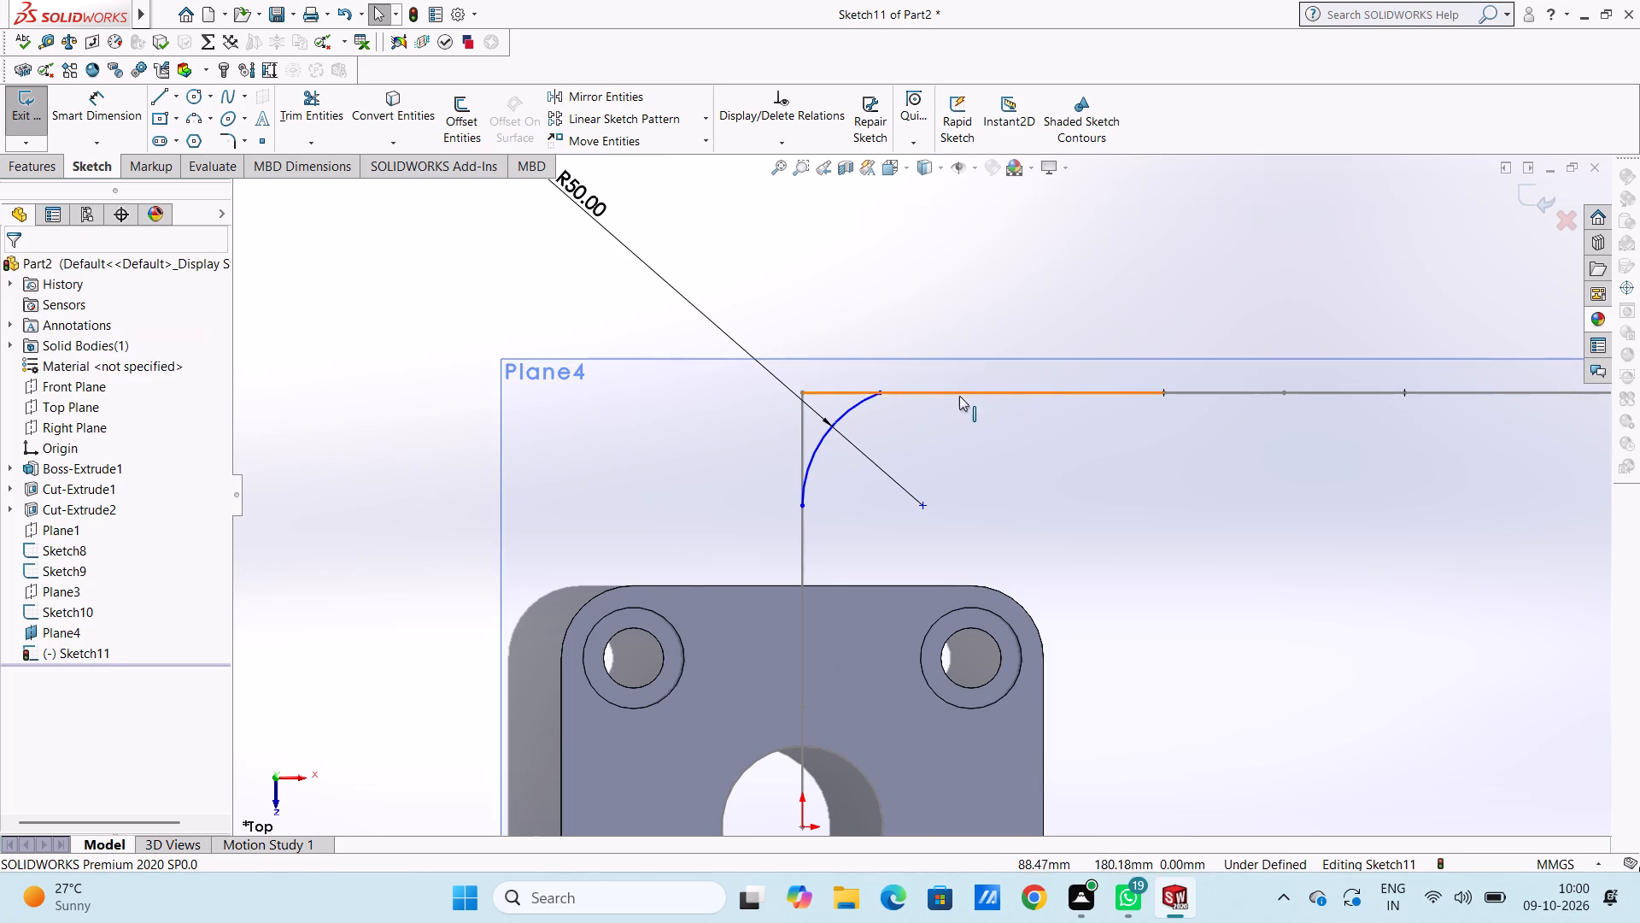
# Make the corner arc tangent to the second path's adjoining straight segment in Sketch10.
pyautogui.click(854, 405)
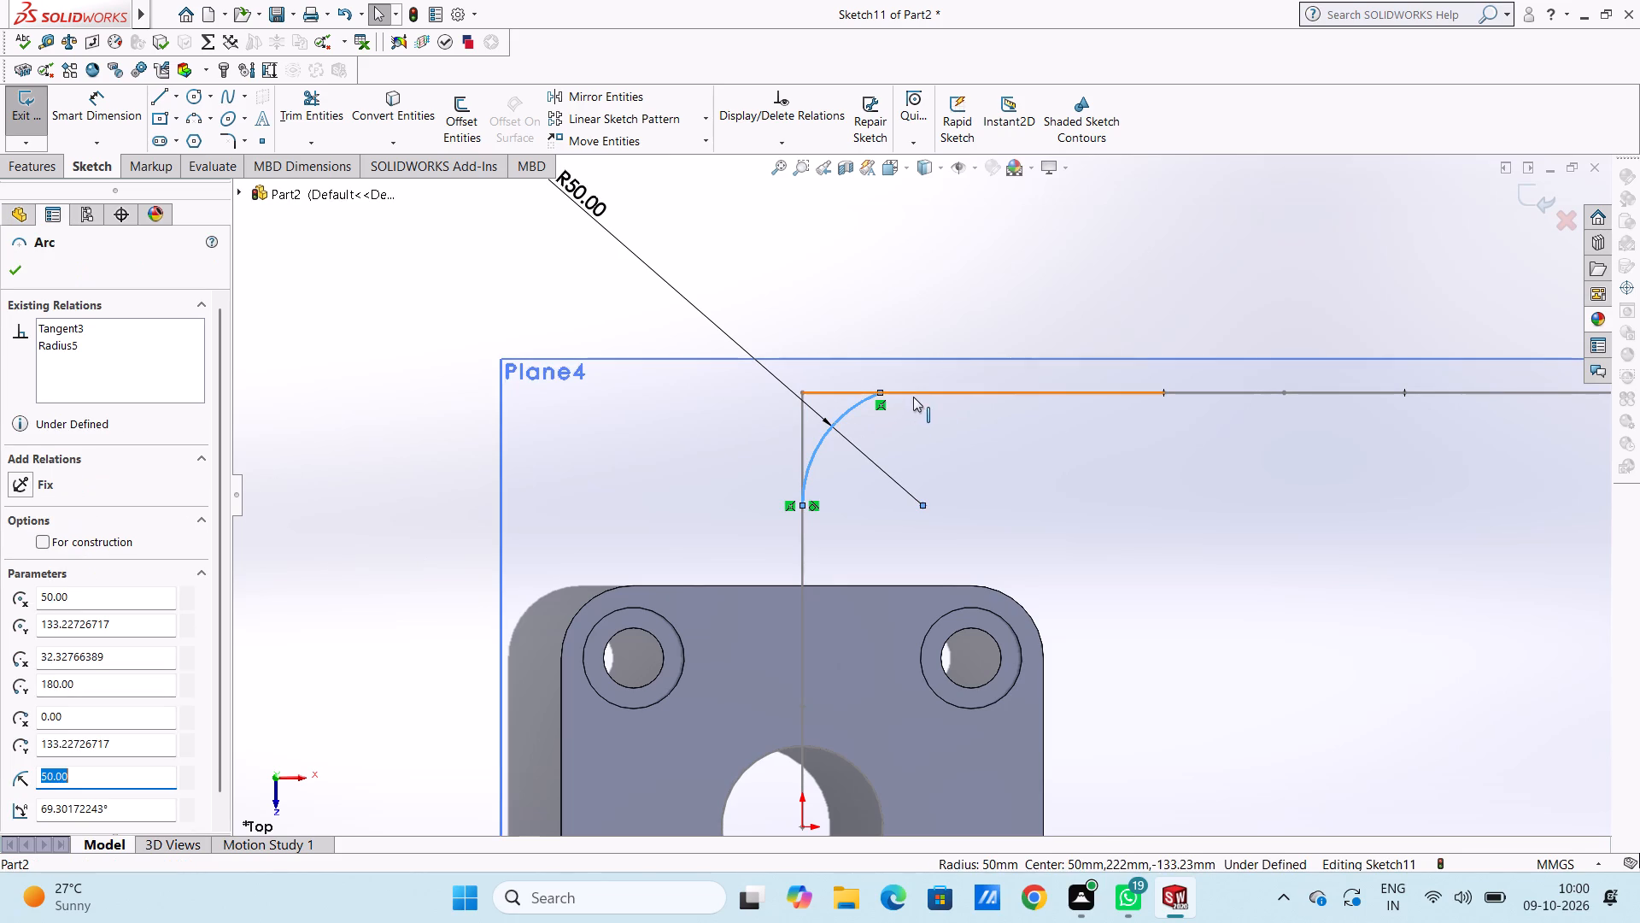
pyautogui.click(915, 393)
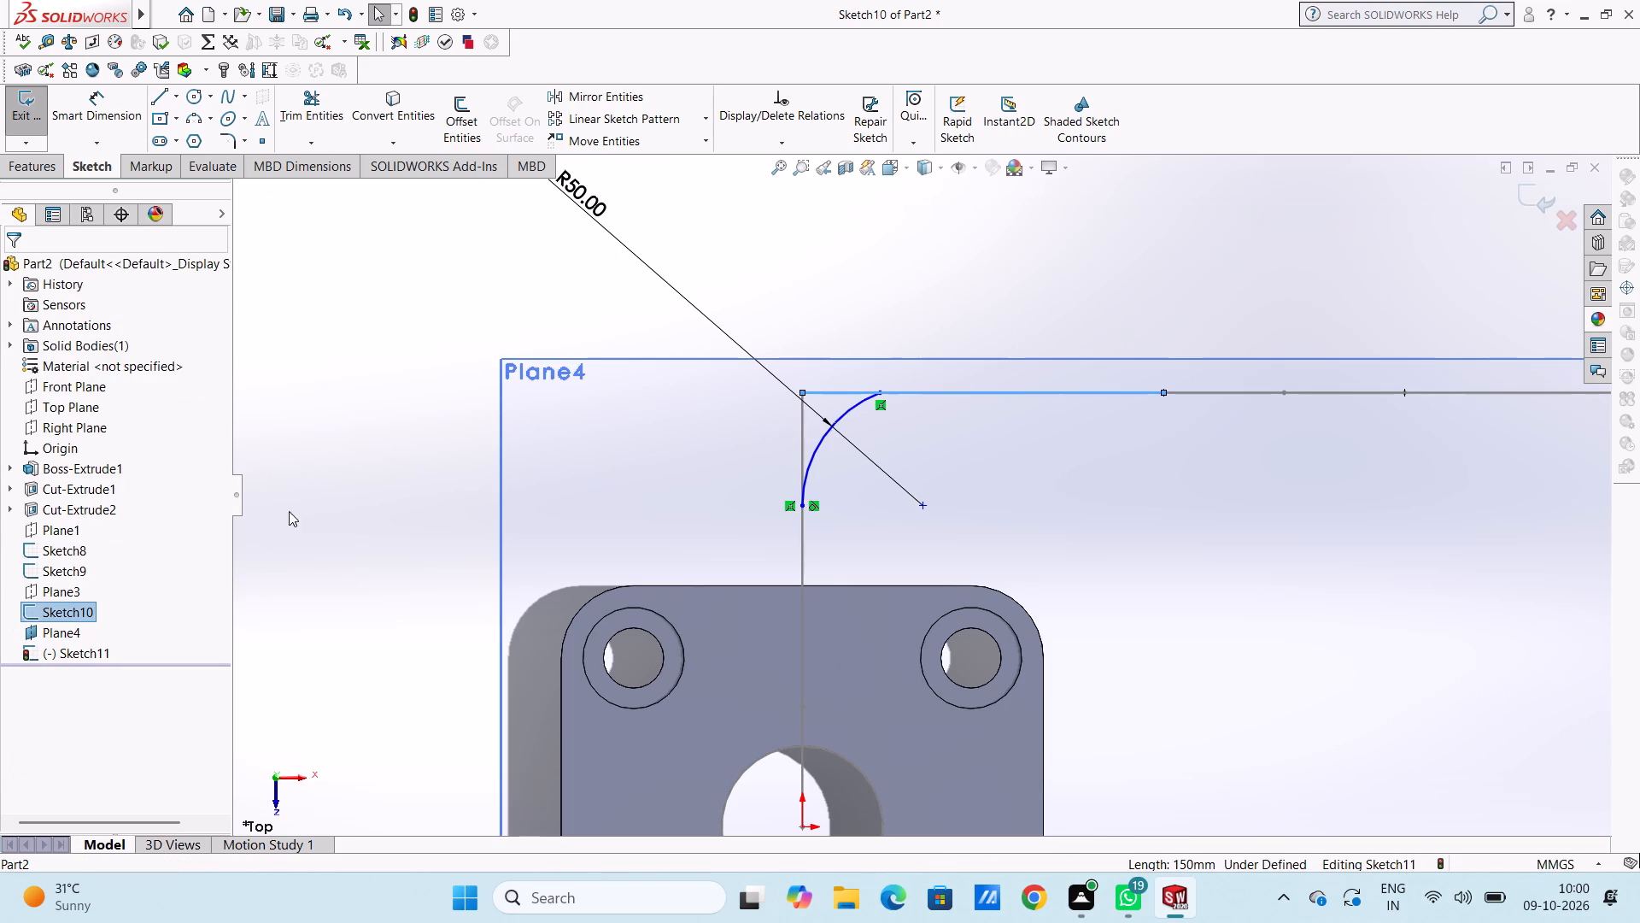
pyautogui.click(372, 409)
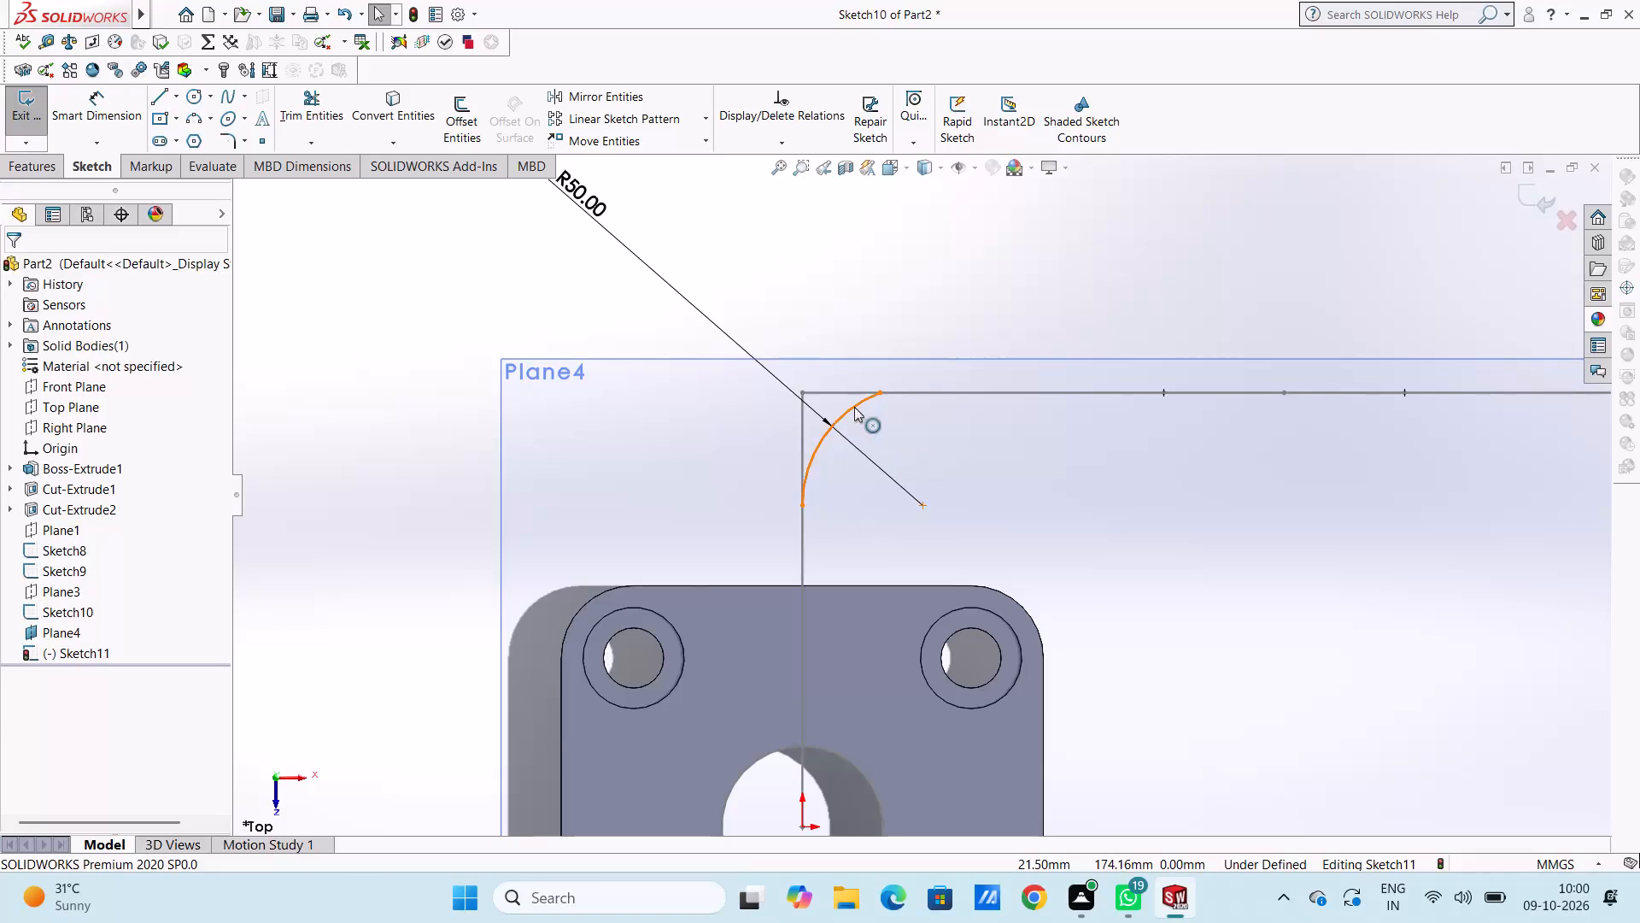
pyautogui.click(854, 406)
pyautogui.keyDown('ctrl'); pyautogui.click(978, 394); pyautogui.keyUp('ctrl')
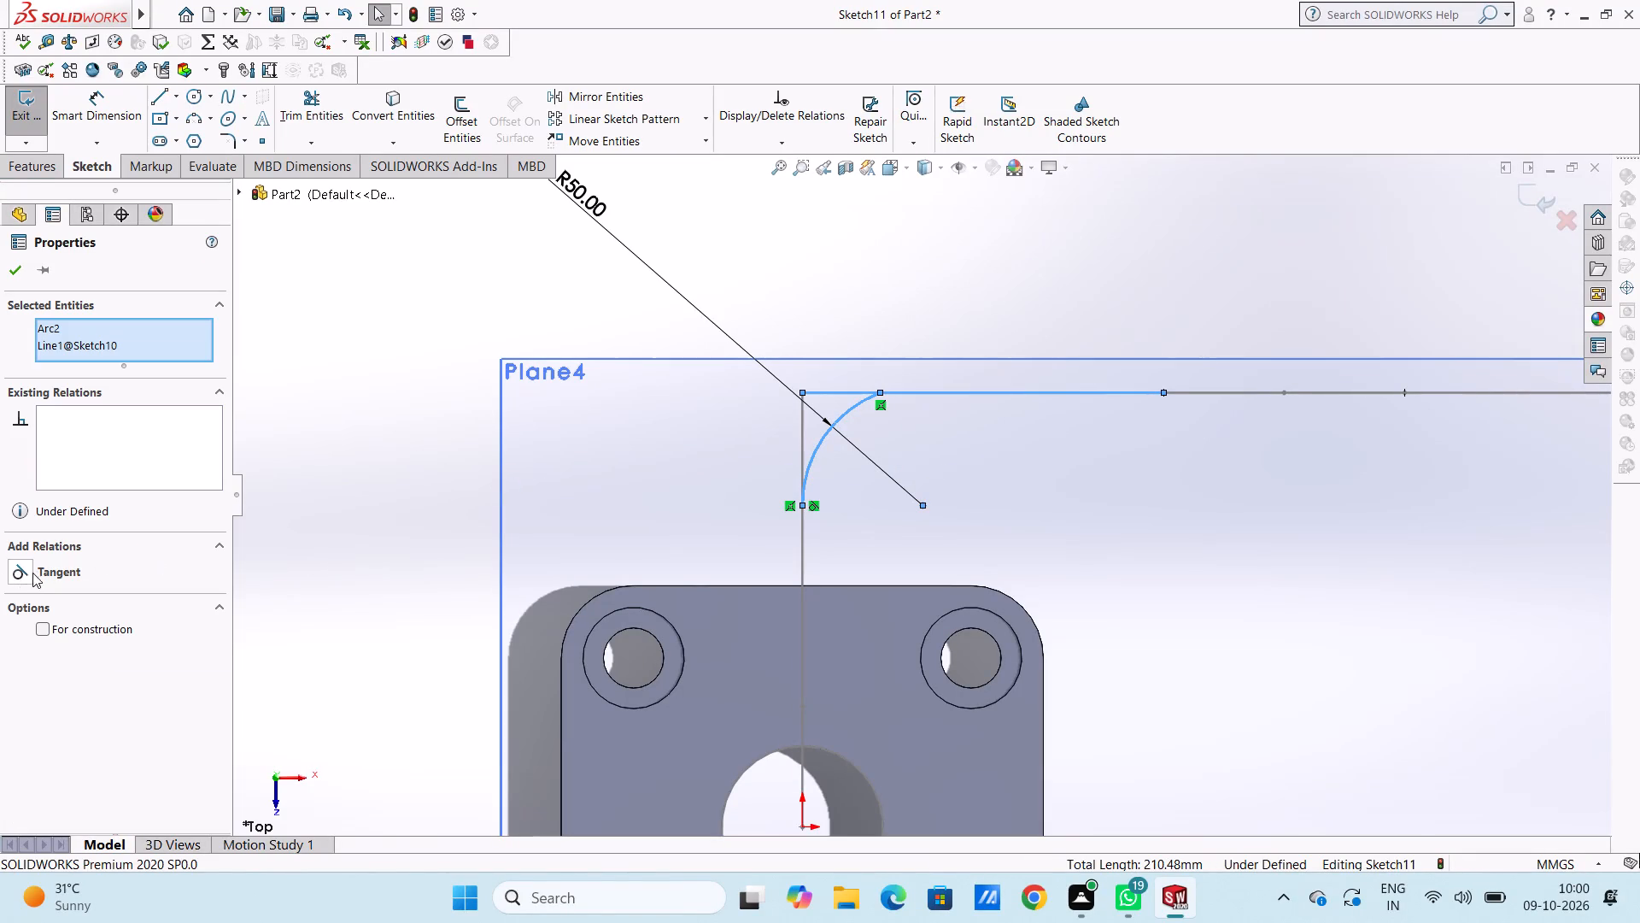
pyautogui.click(20, 567)
pyautogui.click(320, 493)
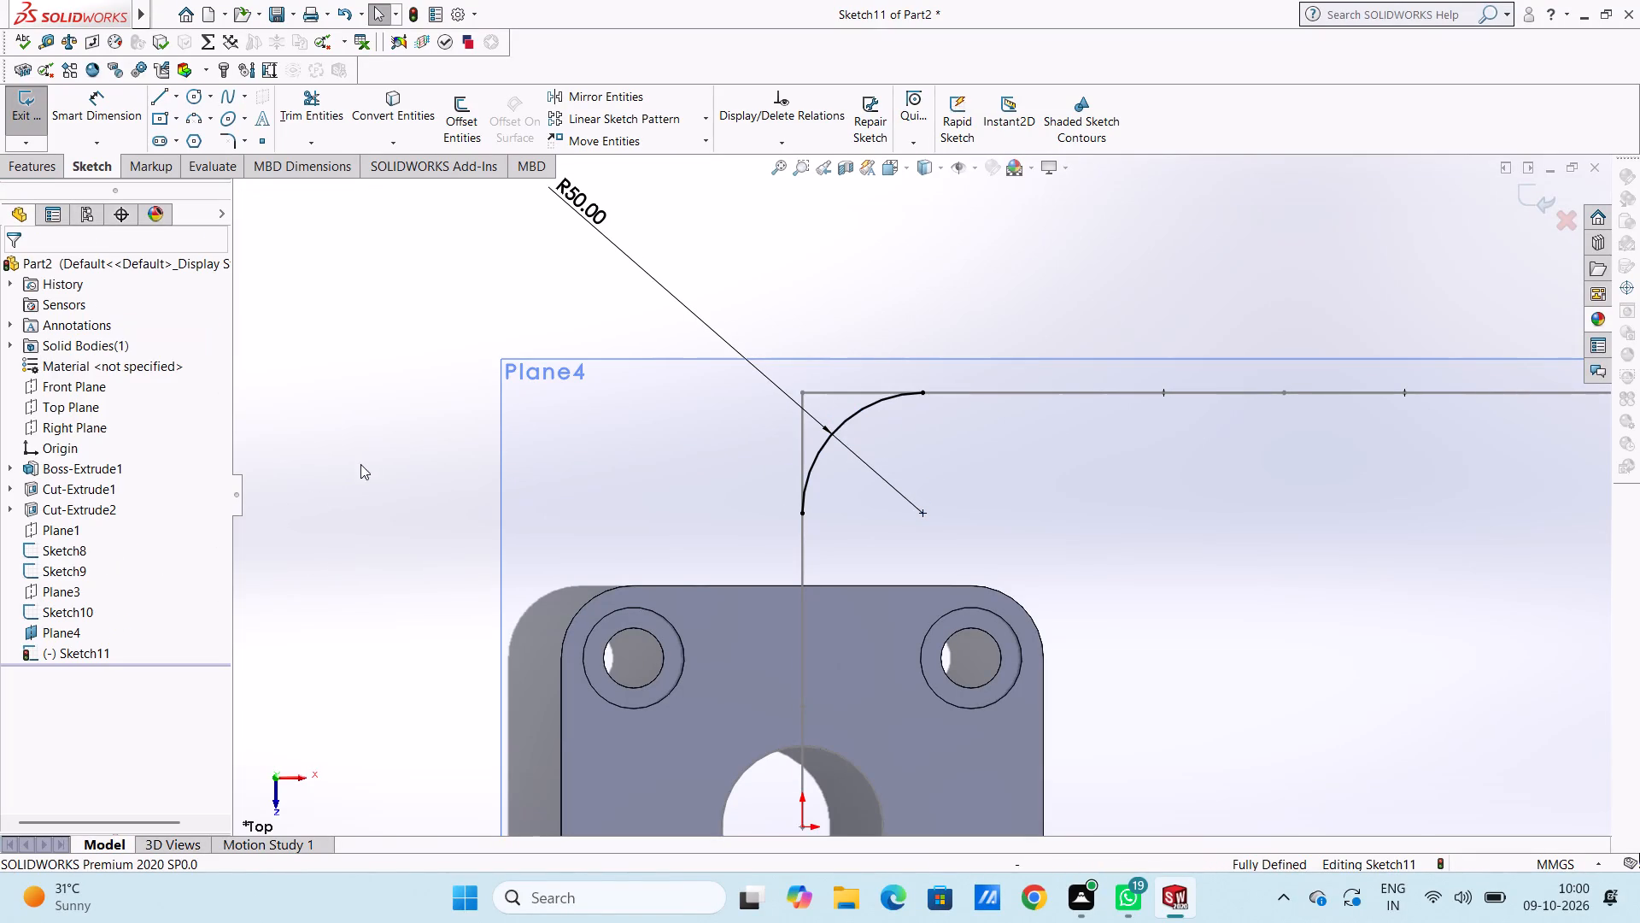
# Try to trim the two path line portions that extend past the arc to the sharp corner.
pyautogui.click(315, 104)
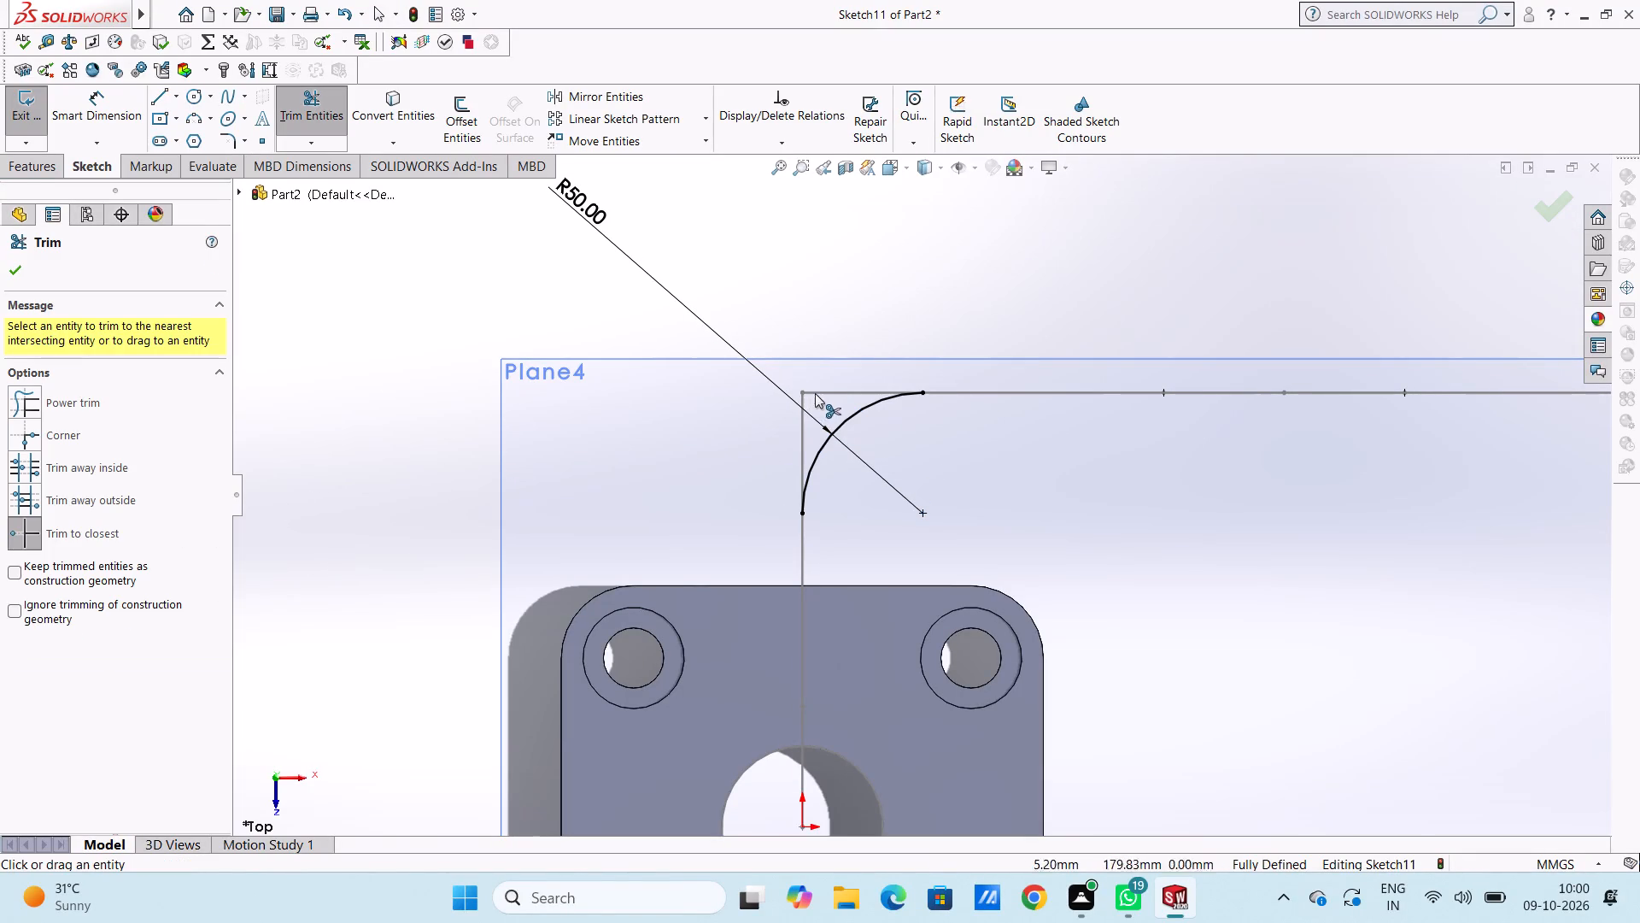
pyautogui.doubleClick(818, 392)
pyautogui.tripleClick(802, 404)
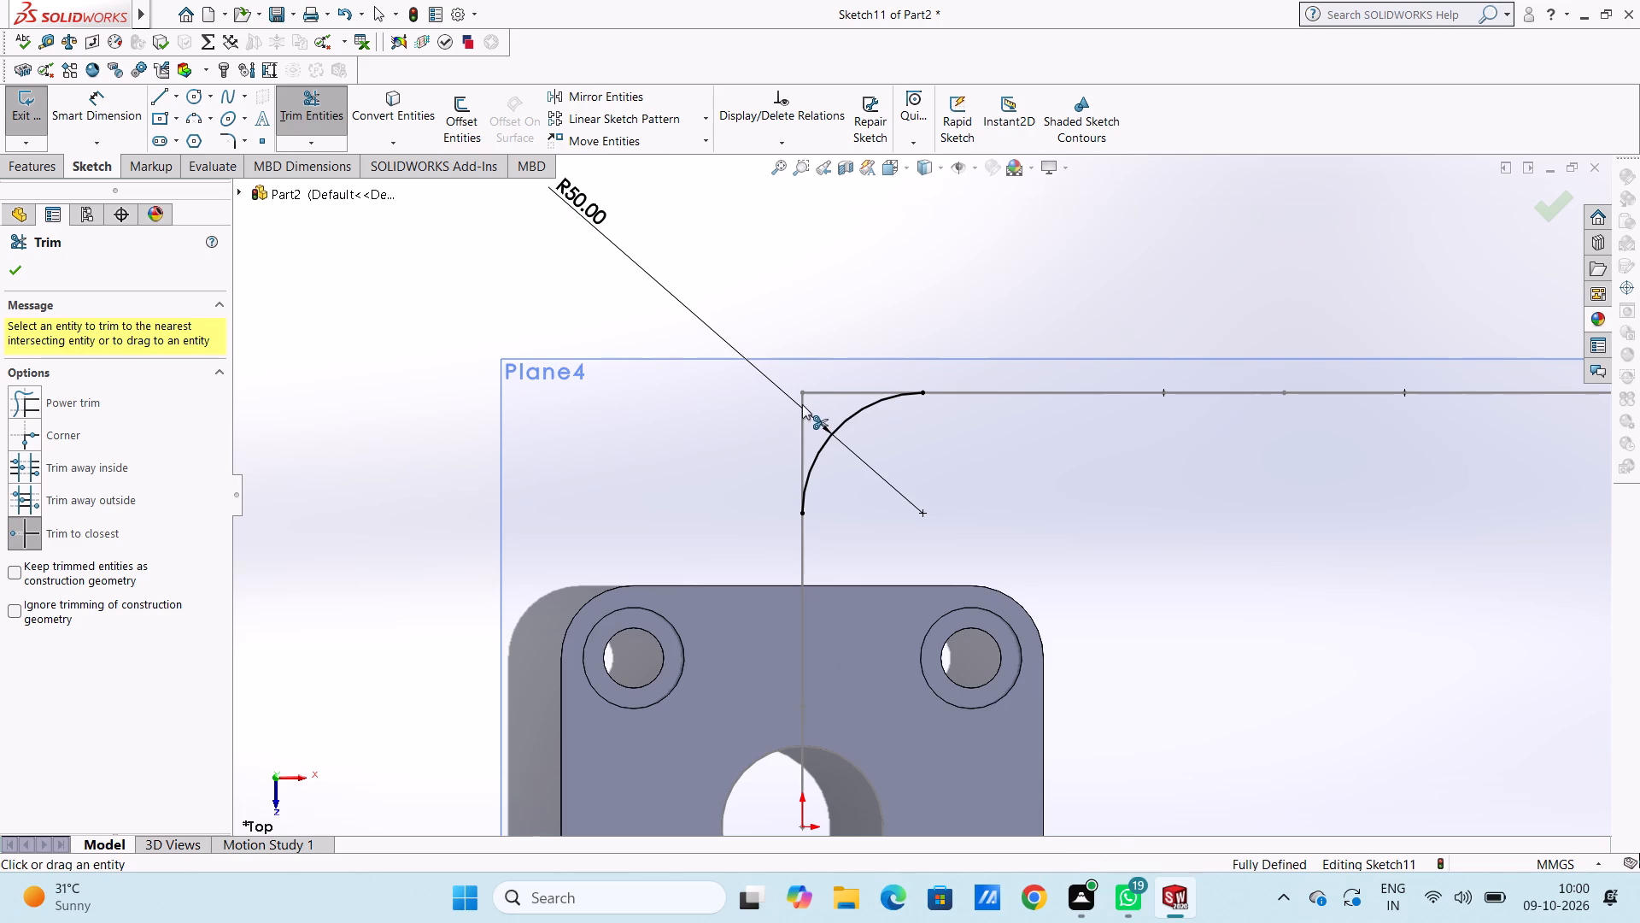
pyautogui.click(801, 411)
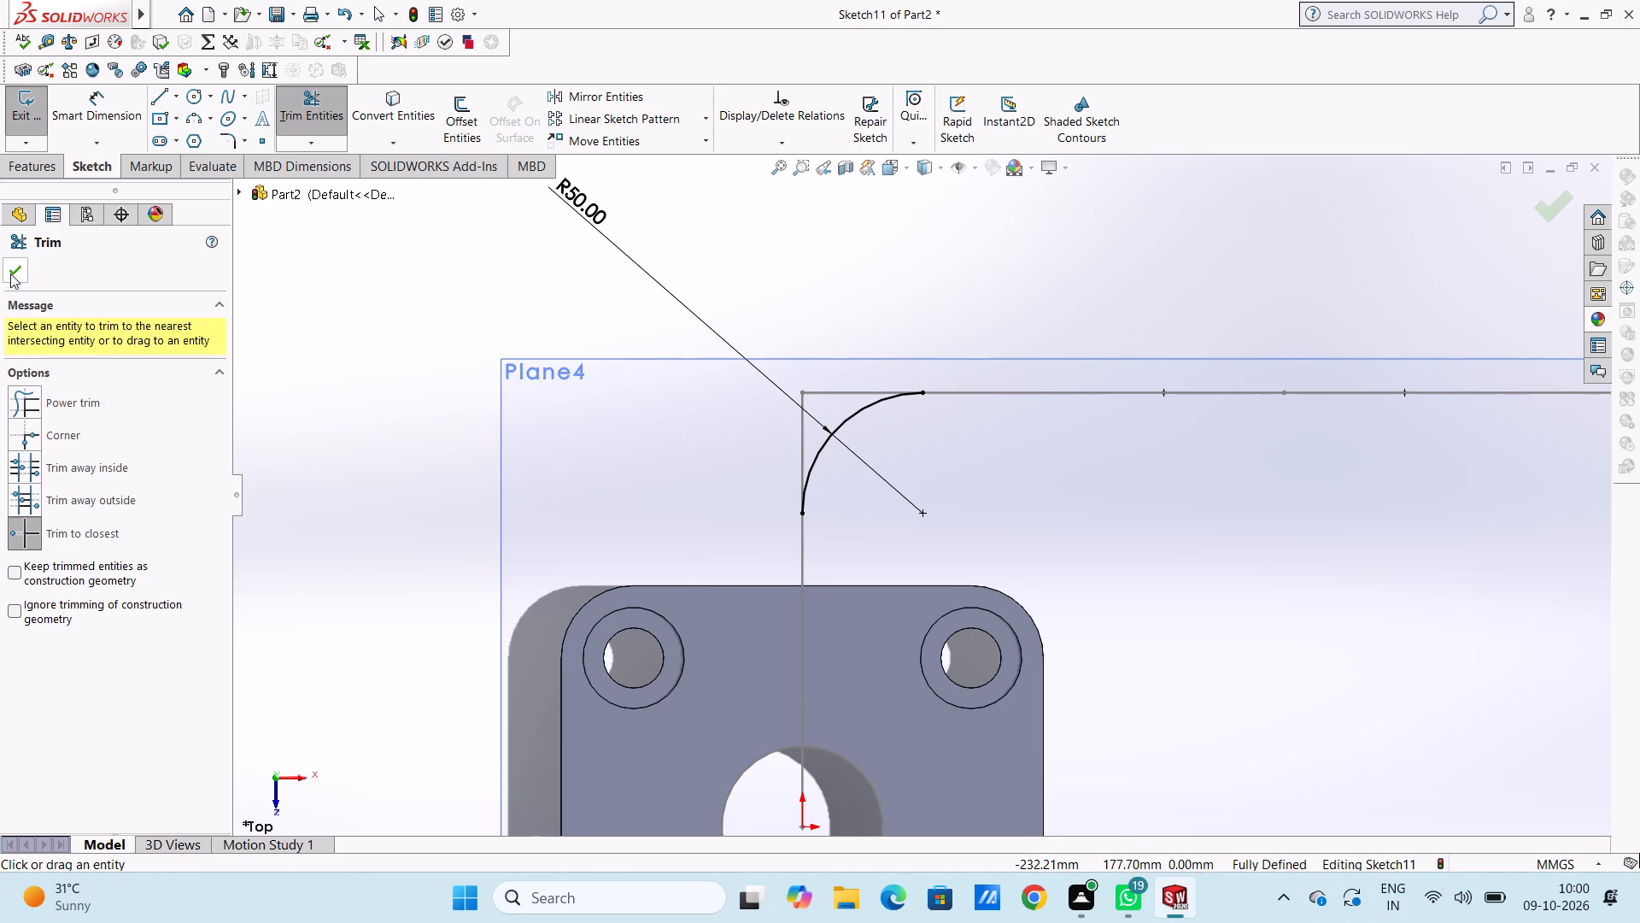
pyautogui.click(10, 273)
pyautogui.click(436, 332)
# Finish the corner arc sketch on Plane4.
pyautogui.scroll(3, 436, 332)
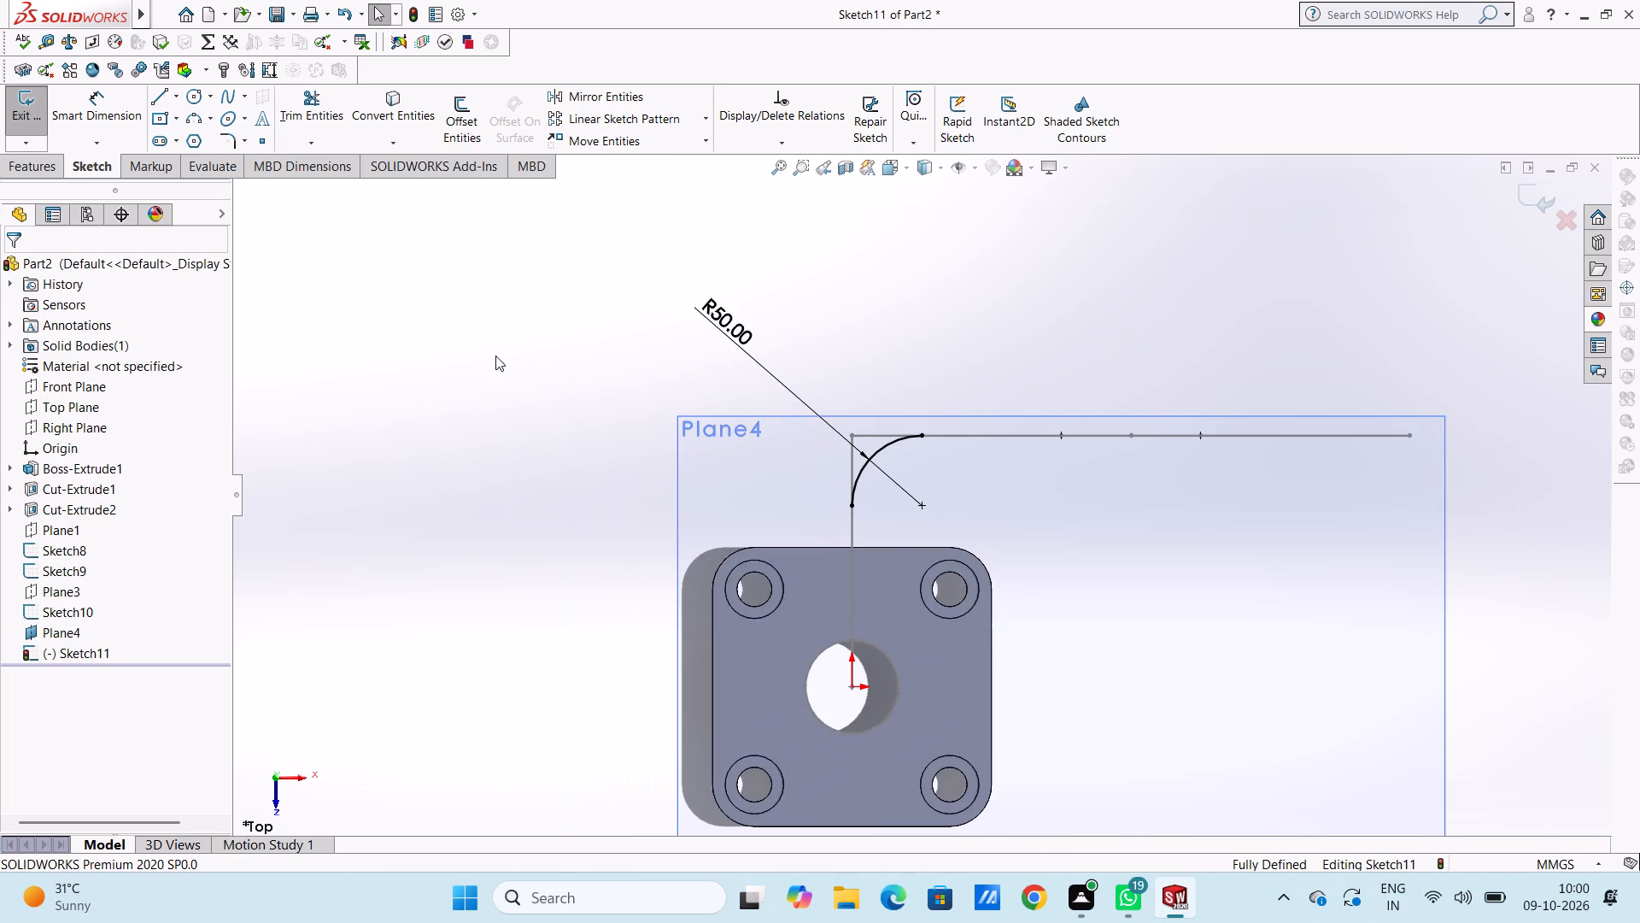
pyautogui.scroll(3, 1555, 395)
pyautogui.scroll(-2, 980, 501)
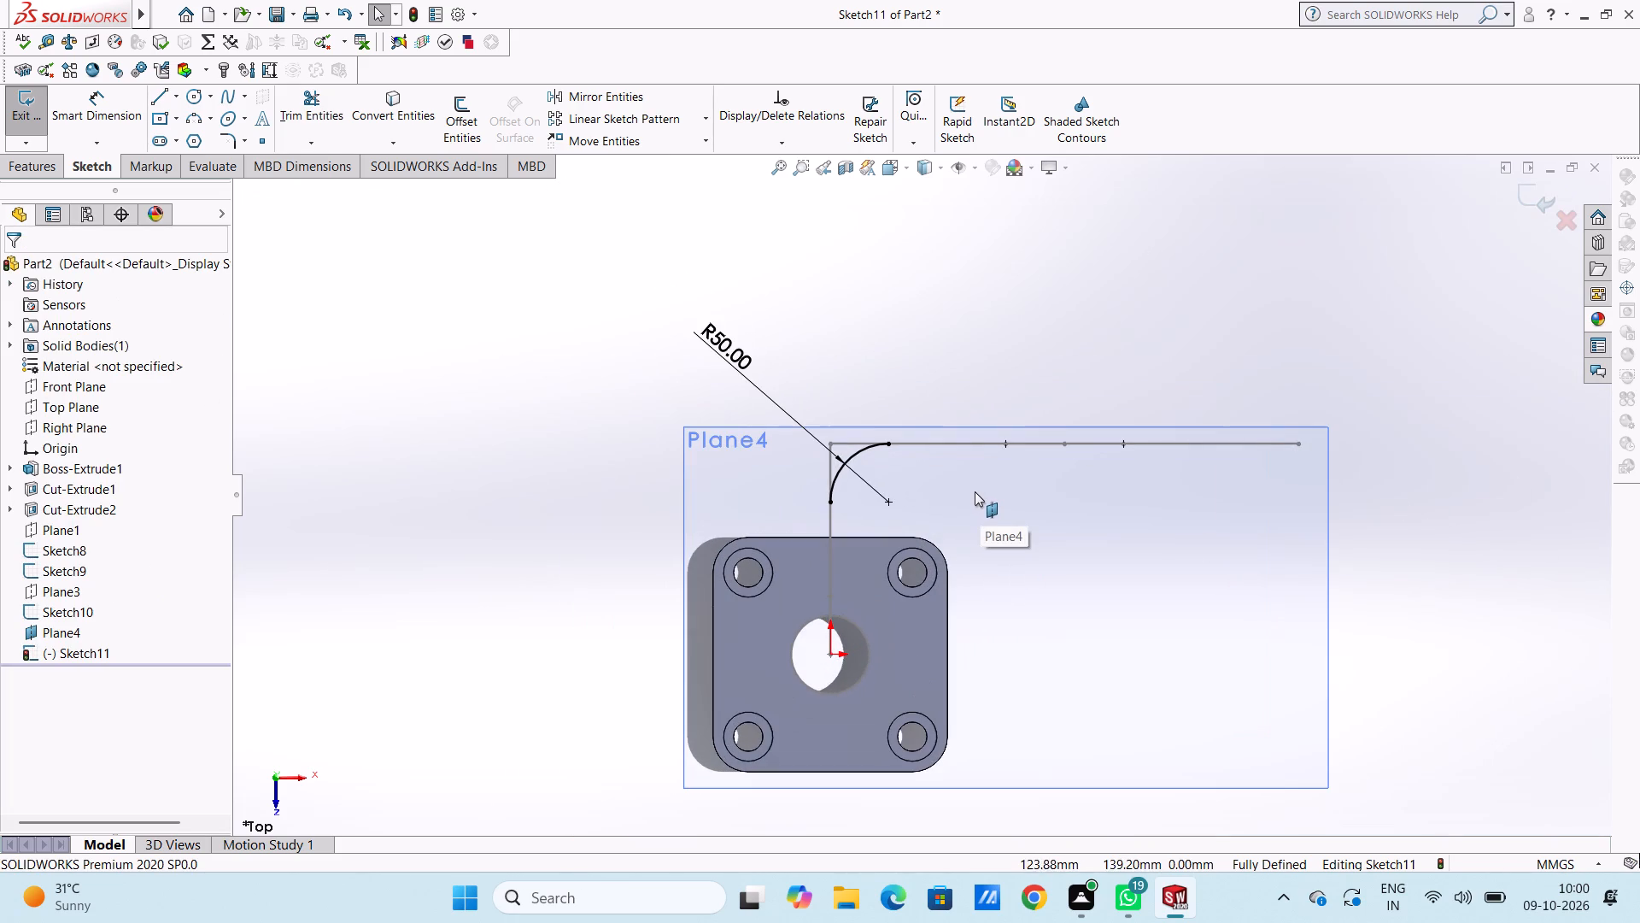
pyautogui.scroll(-1, 943, 469)
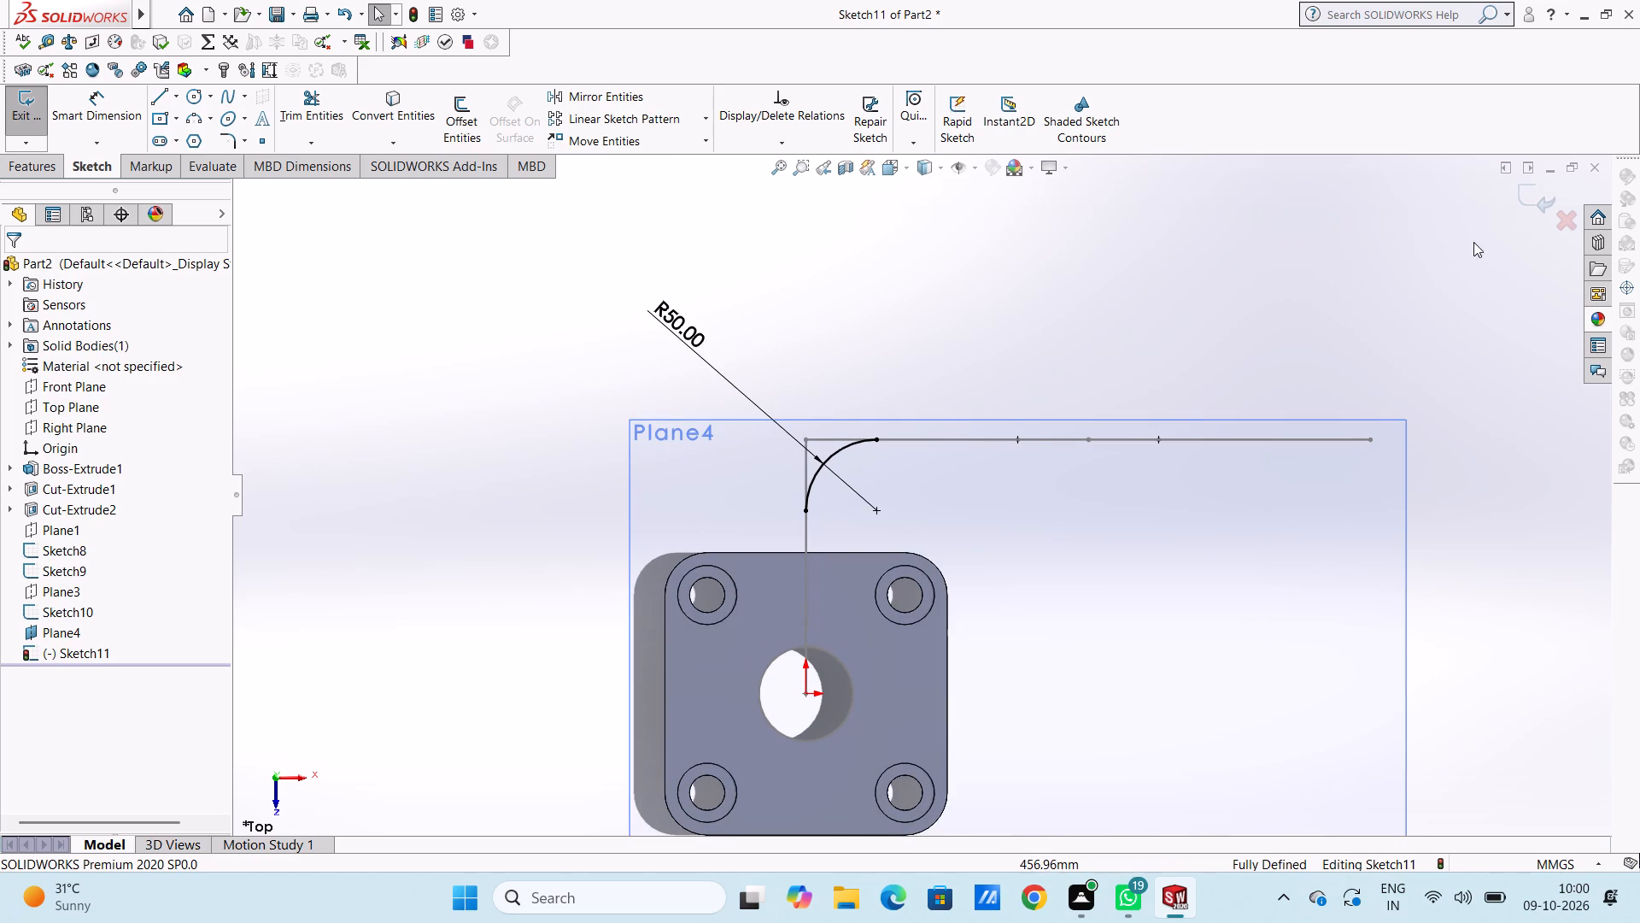
pyautogui.click(1526, 200)
pyautogui.click(1025, 372)
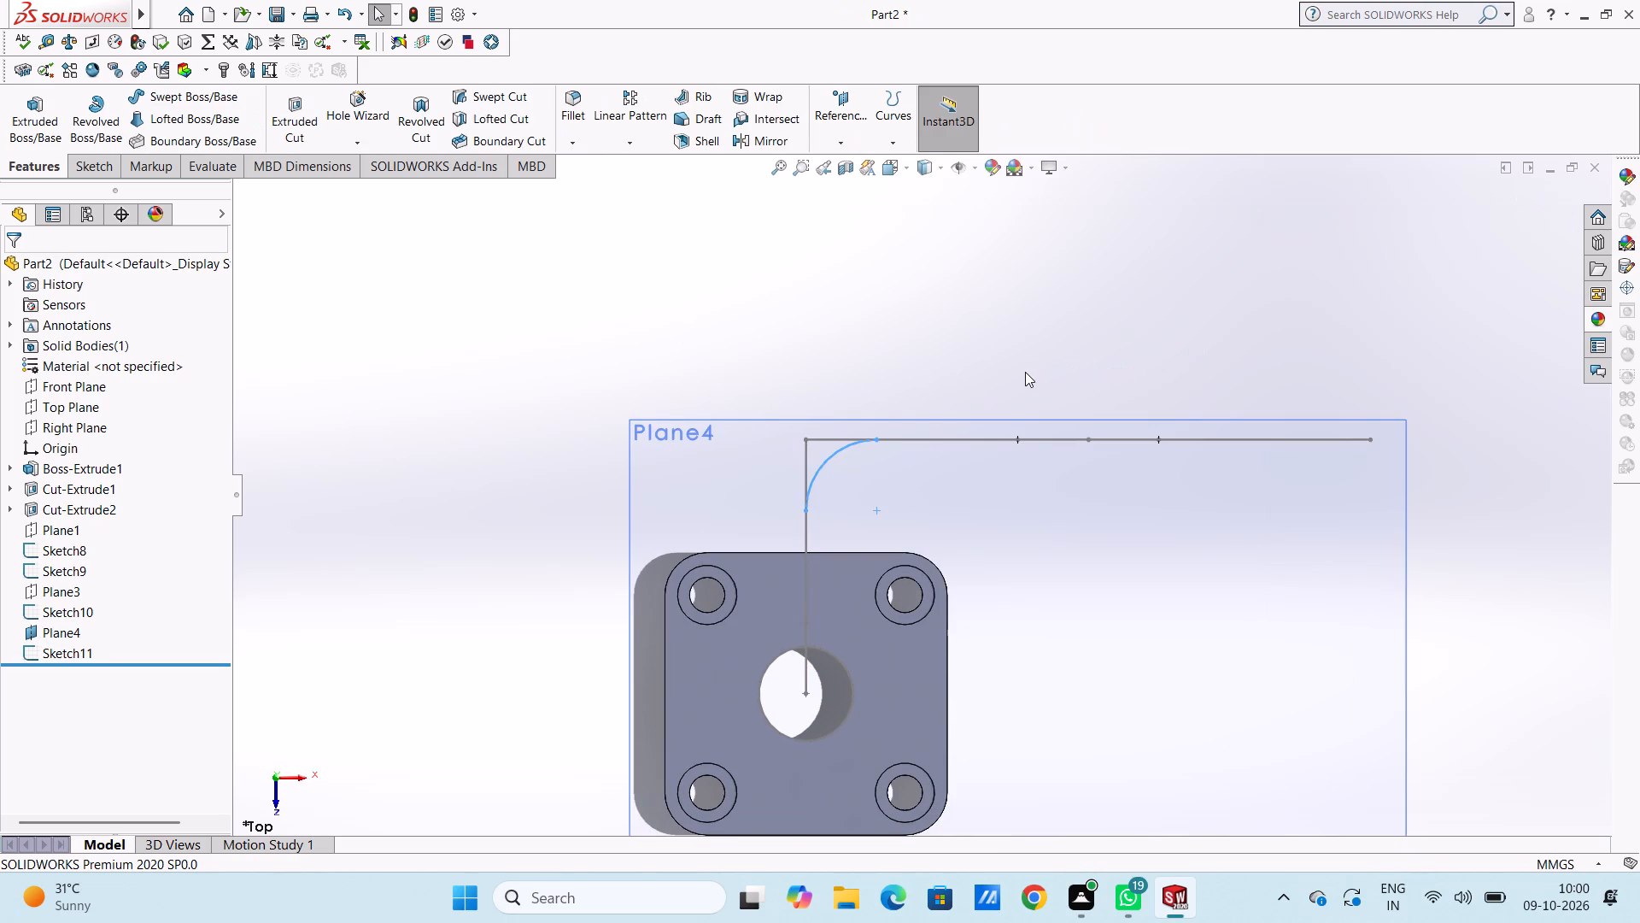
# Hide Plane4.
pyautogui.click(74, 633)
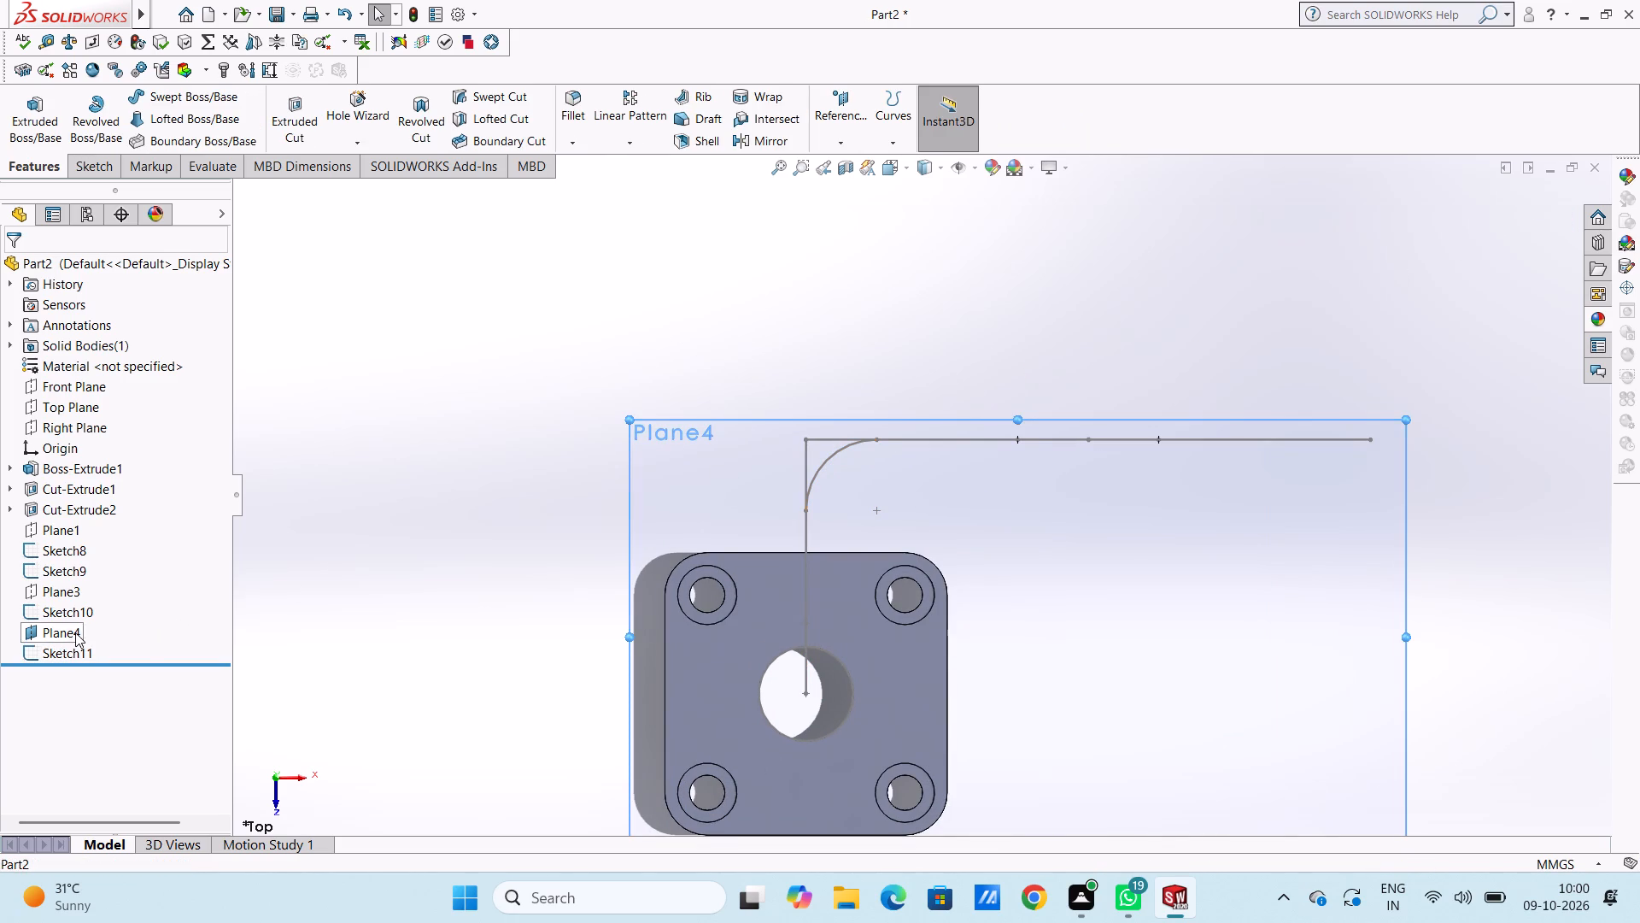
pyautogui.click(114, 608)
pyautogui.click(296, 576)
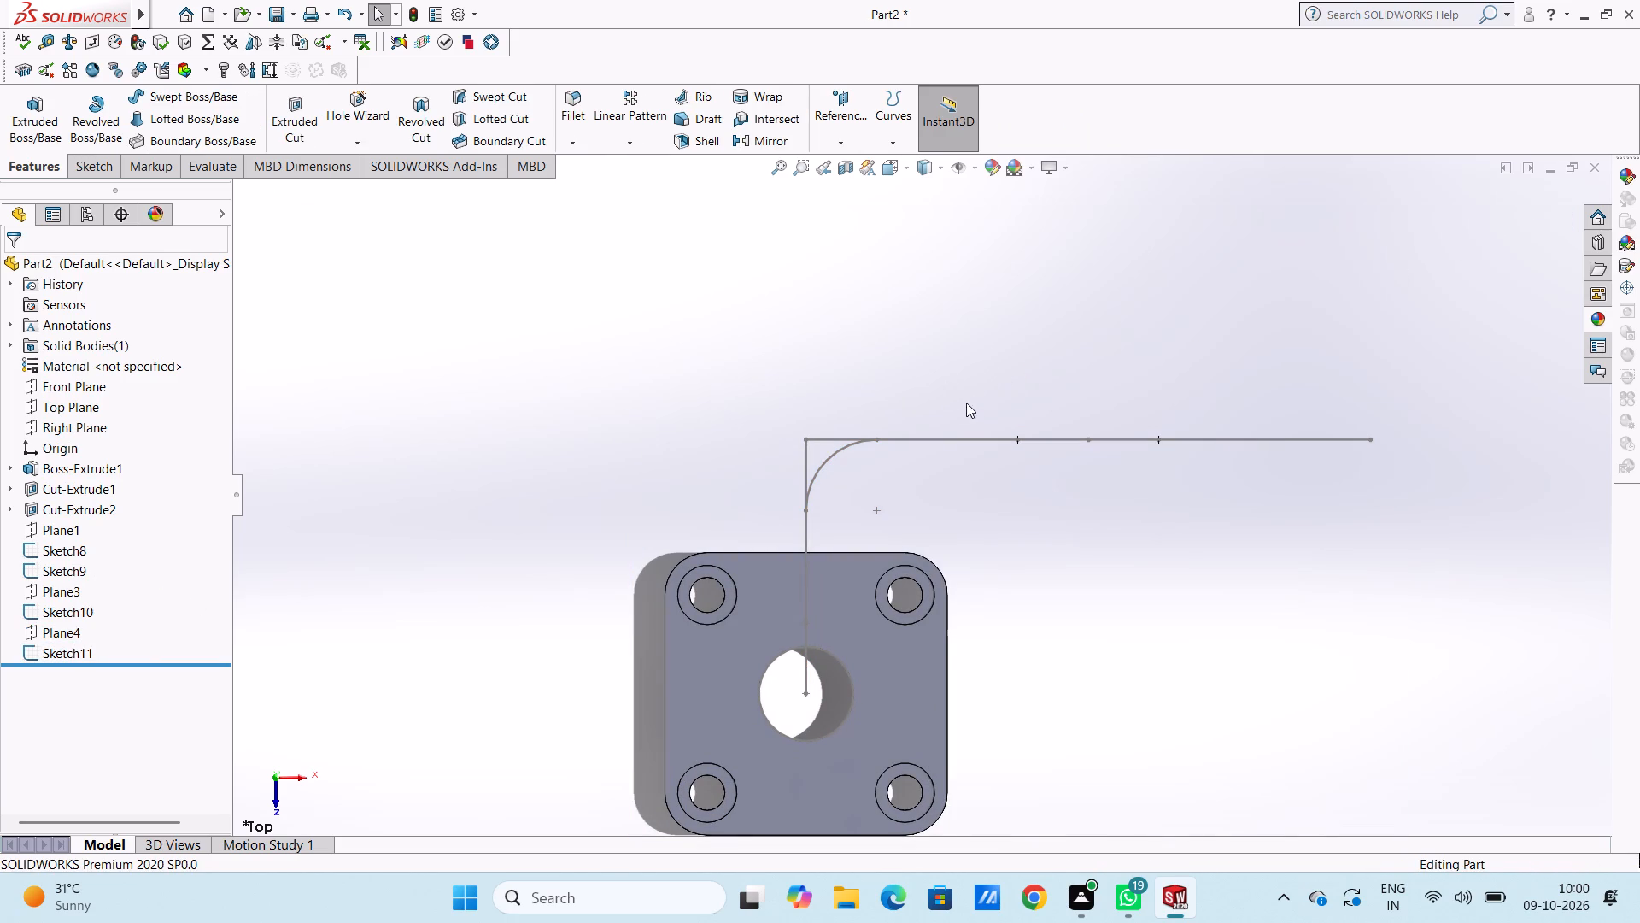
# Examine from several angles how the corner arc meets the straight lines of the two path sketches.
pyautogui.scroll(-4, 949, 414)
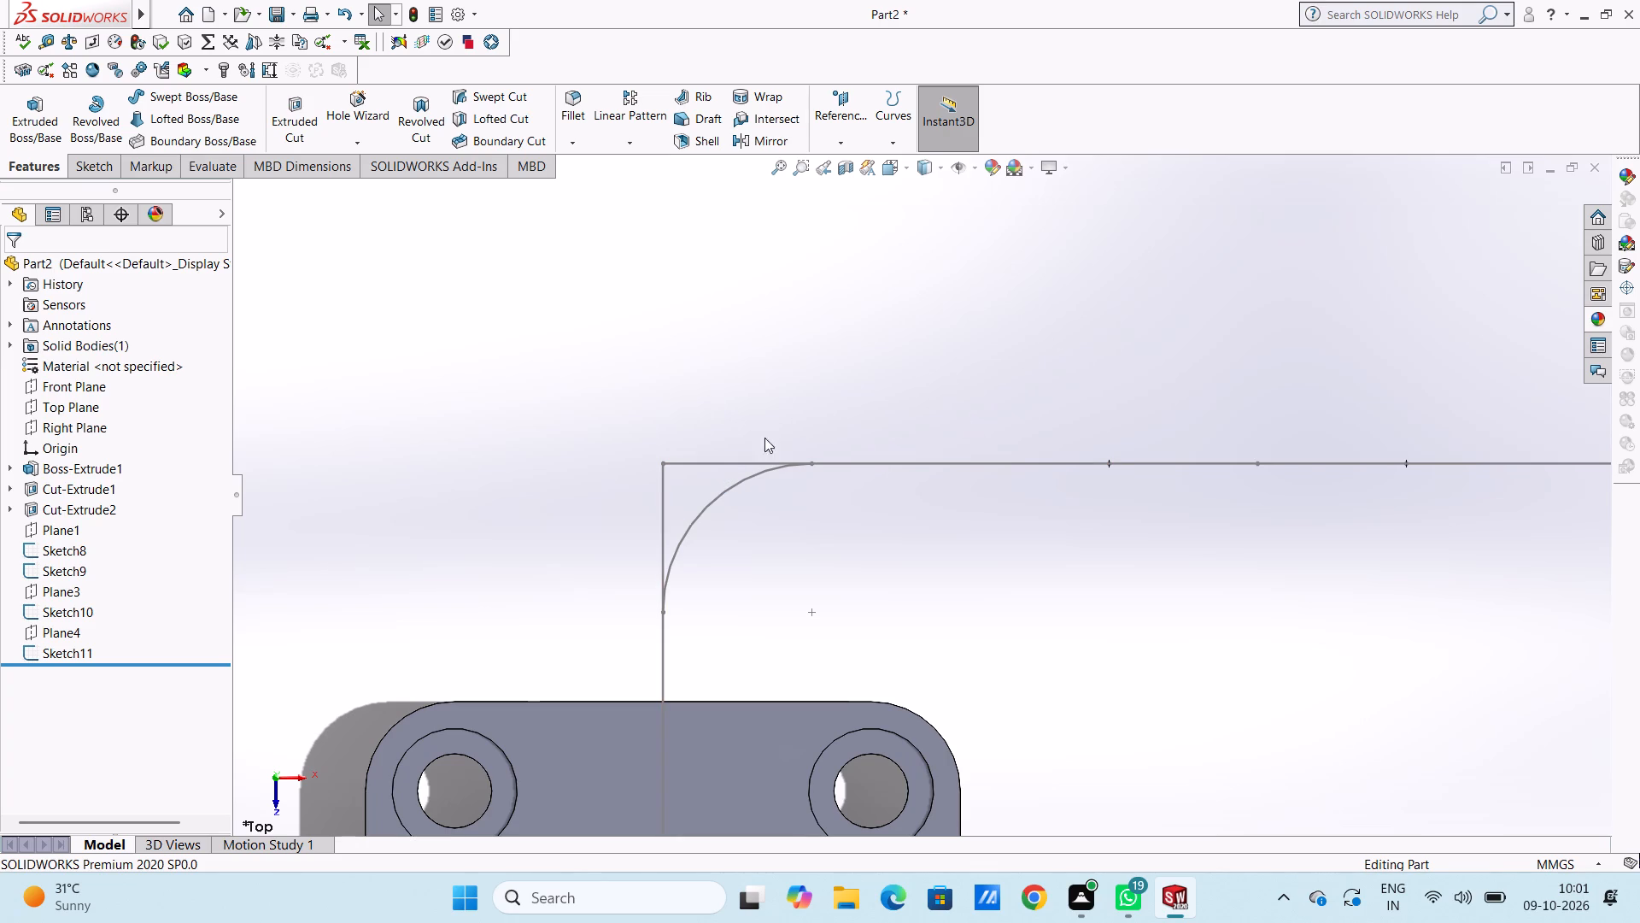
pyautogui.click(763, 461)
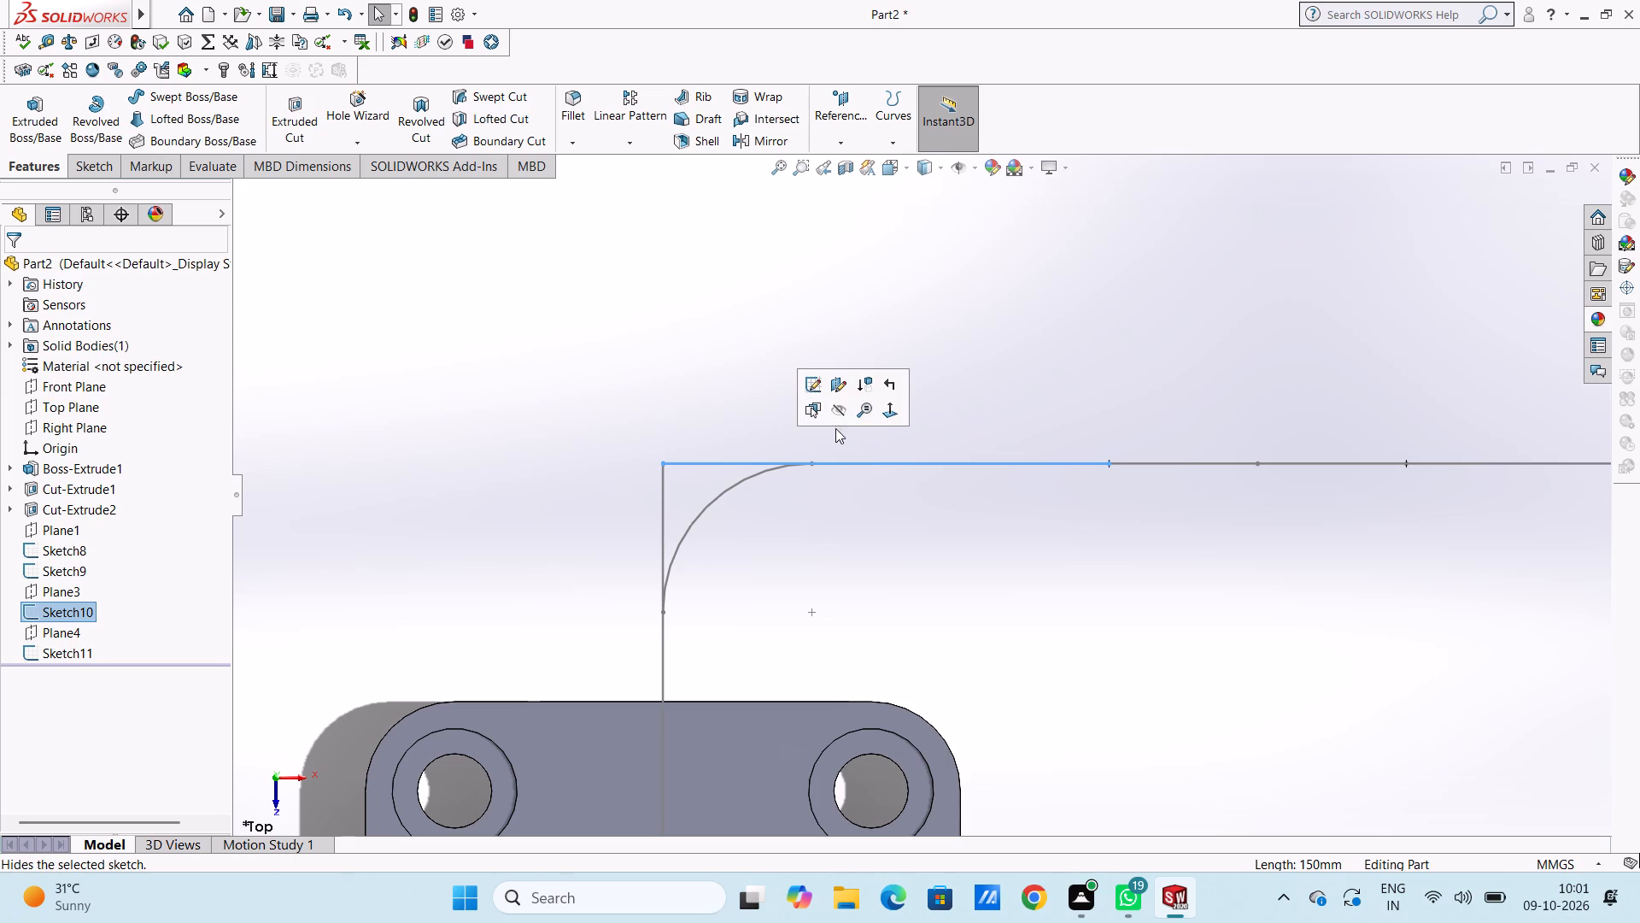
pyautogui.rightClick(931, 515)
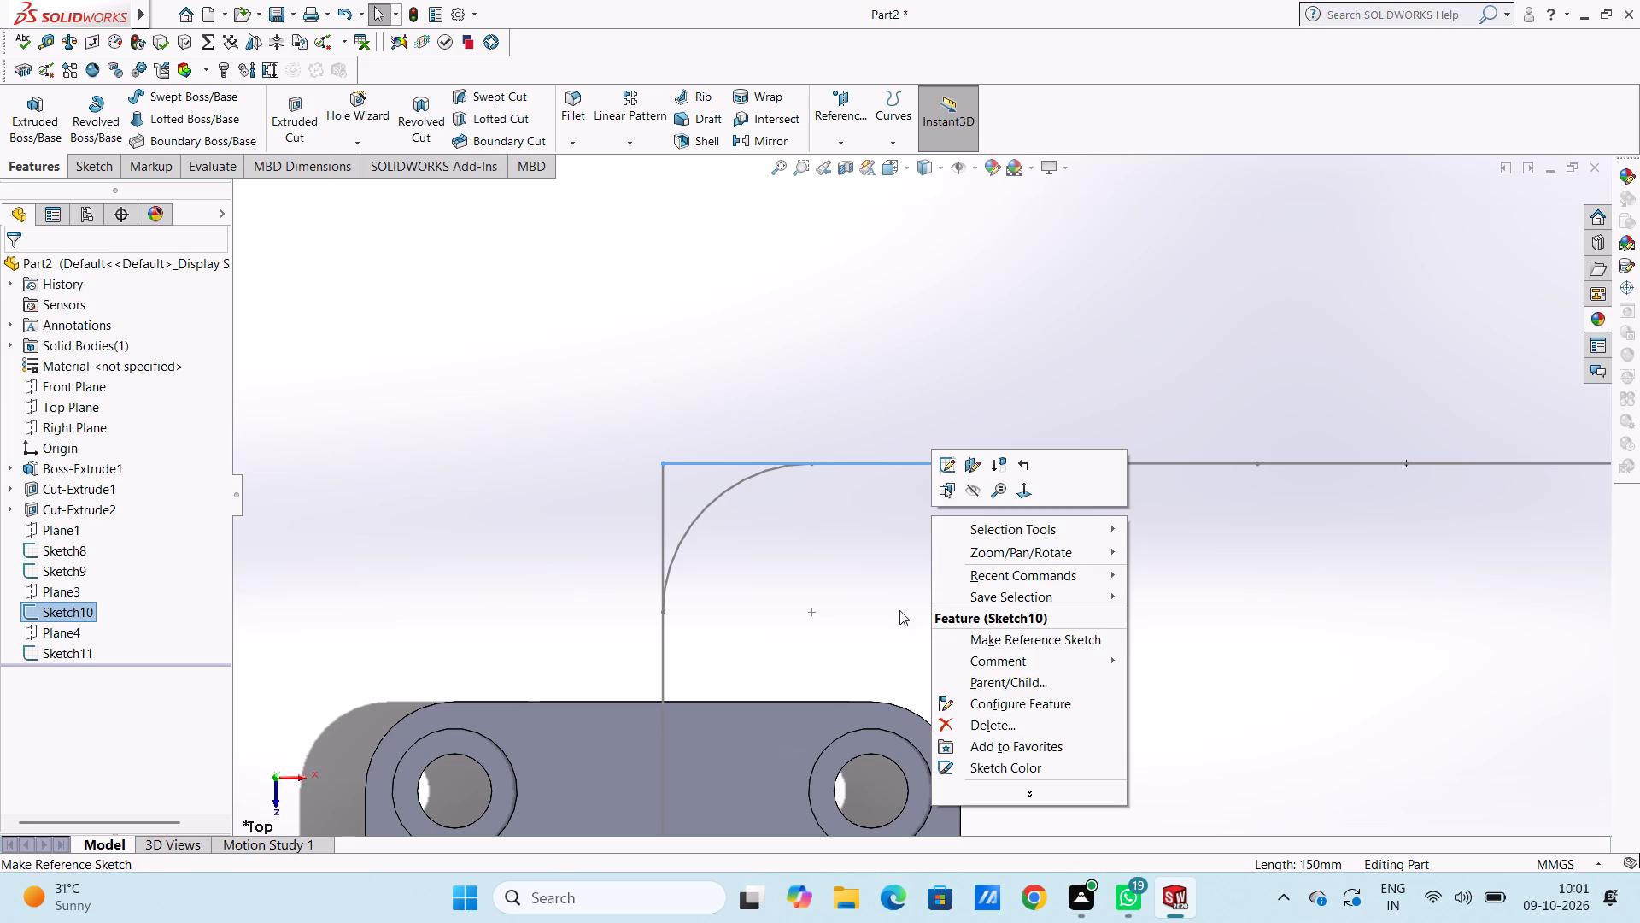
pyautogui.click(849, 561)
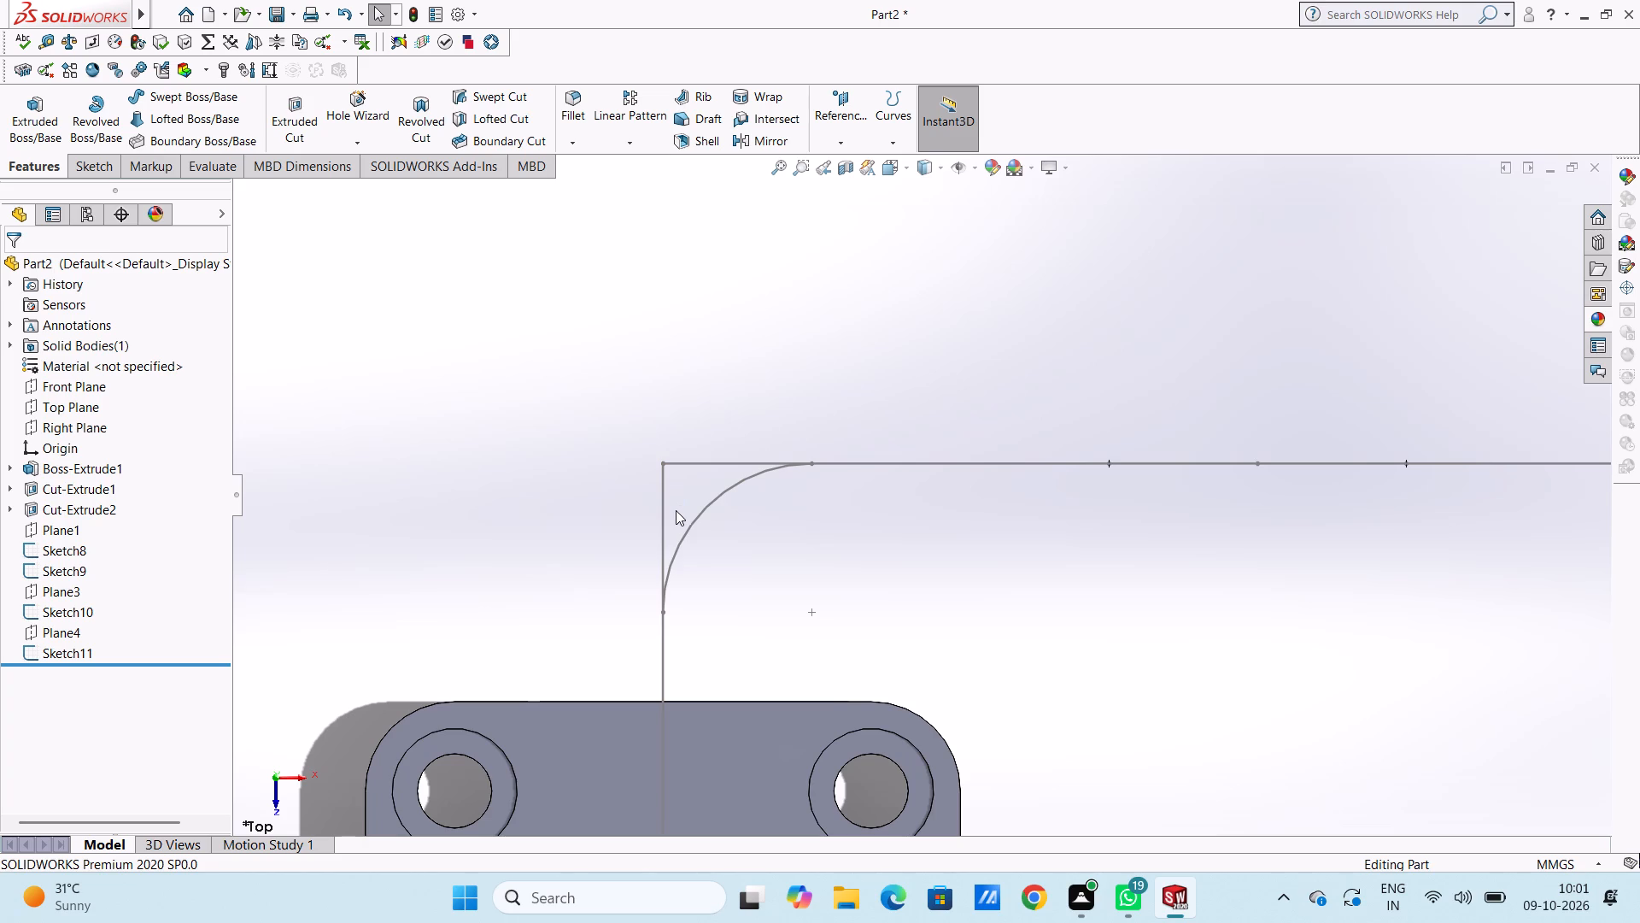
pyautogui.scroll(5, 665, 509)
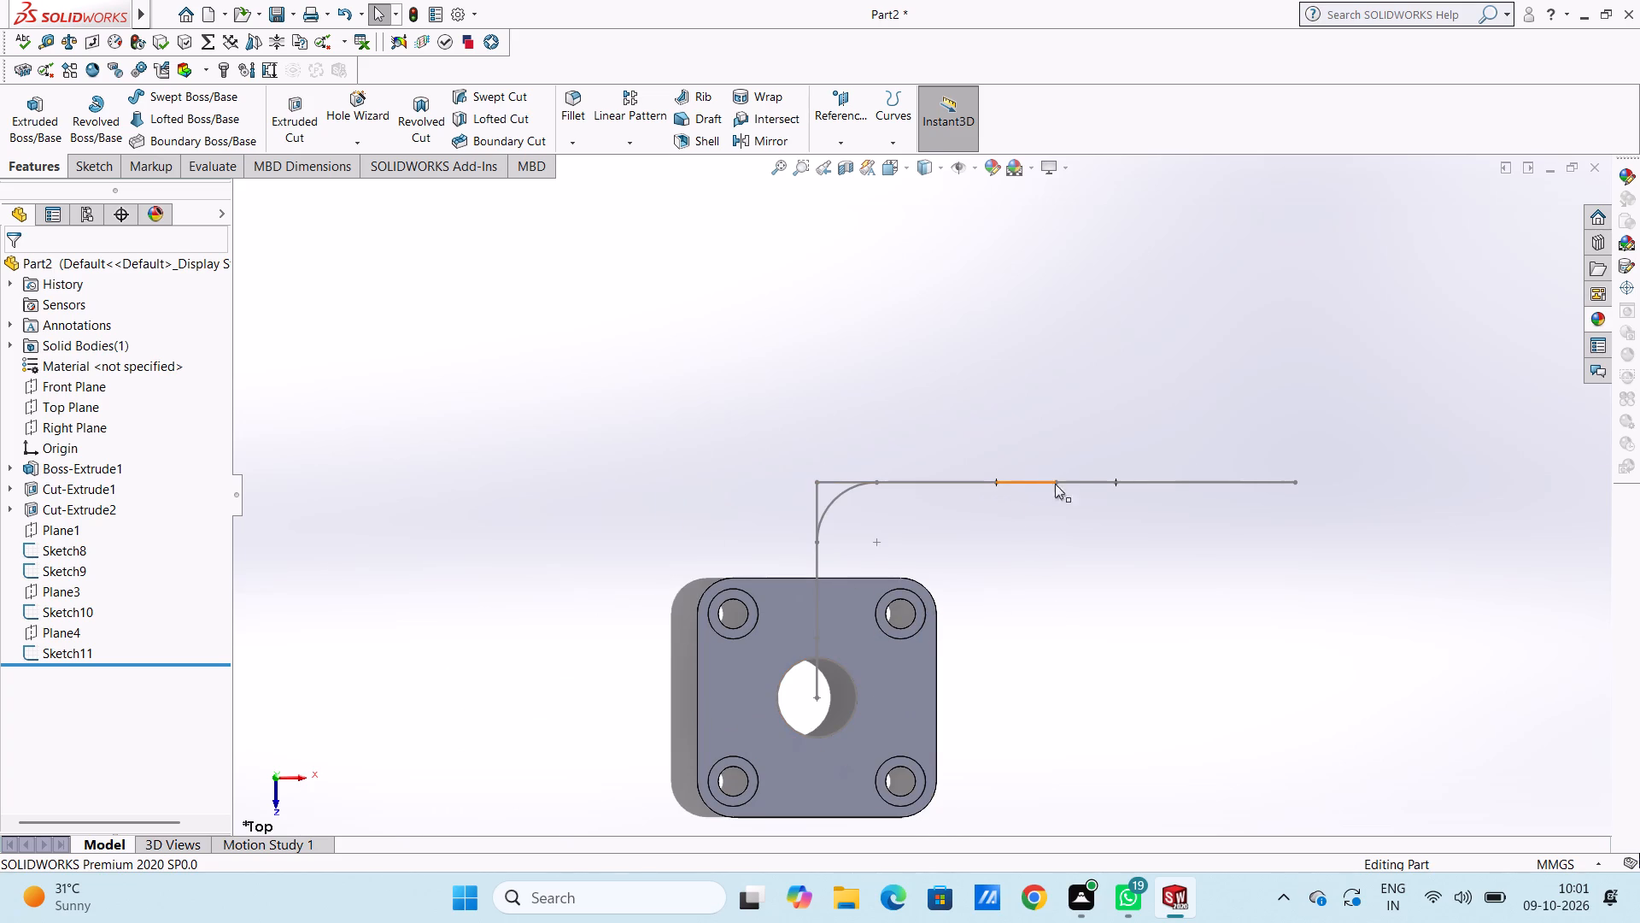
pyautogui.moveTo(1175, 599); pyautogui.dragTo(1116, 433, button='middle')
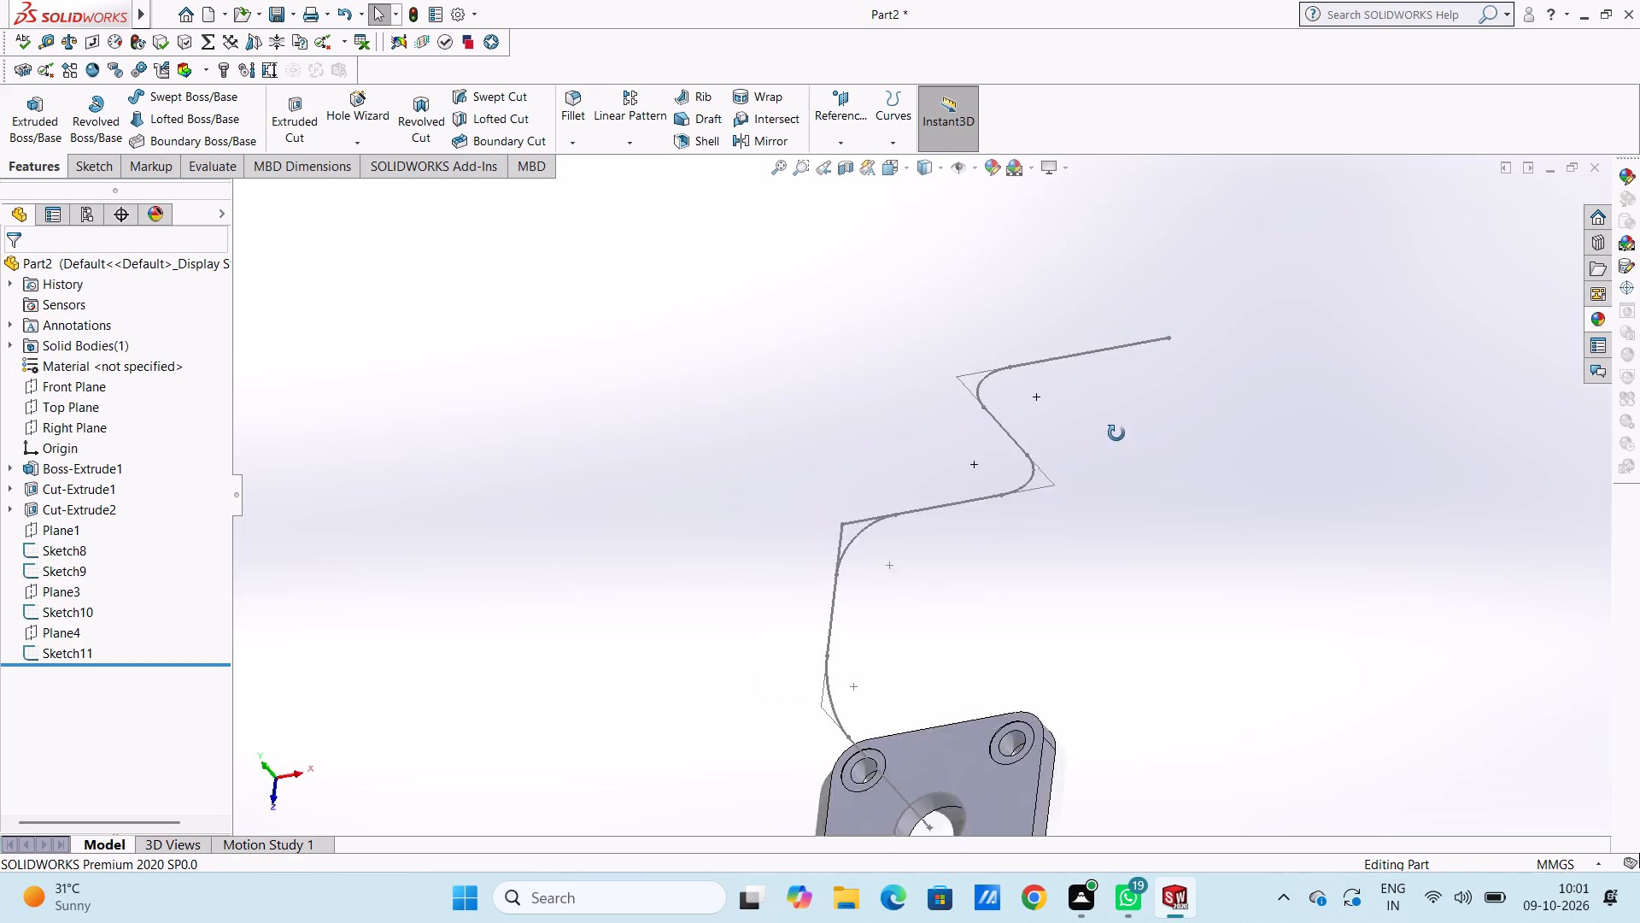
pyautogui.moveTo(1116, 433); pyautogui.dragTo(1215, 397, button='middle')
pyautogui.moveTo(1111, 635); pyautogui.dragTo(1170, 518, button='middle')
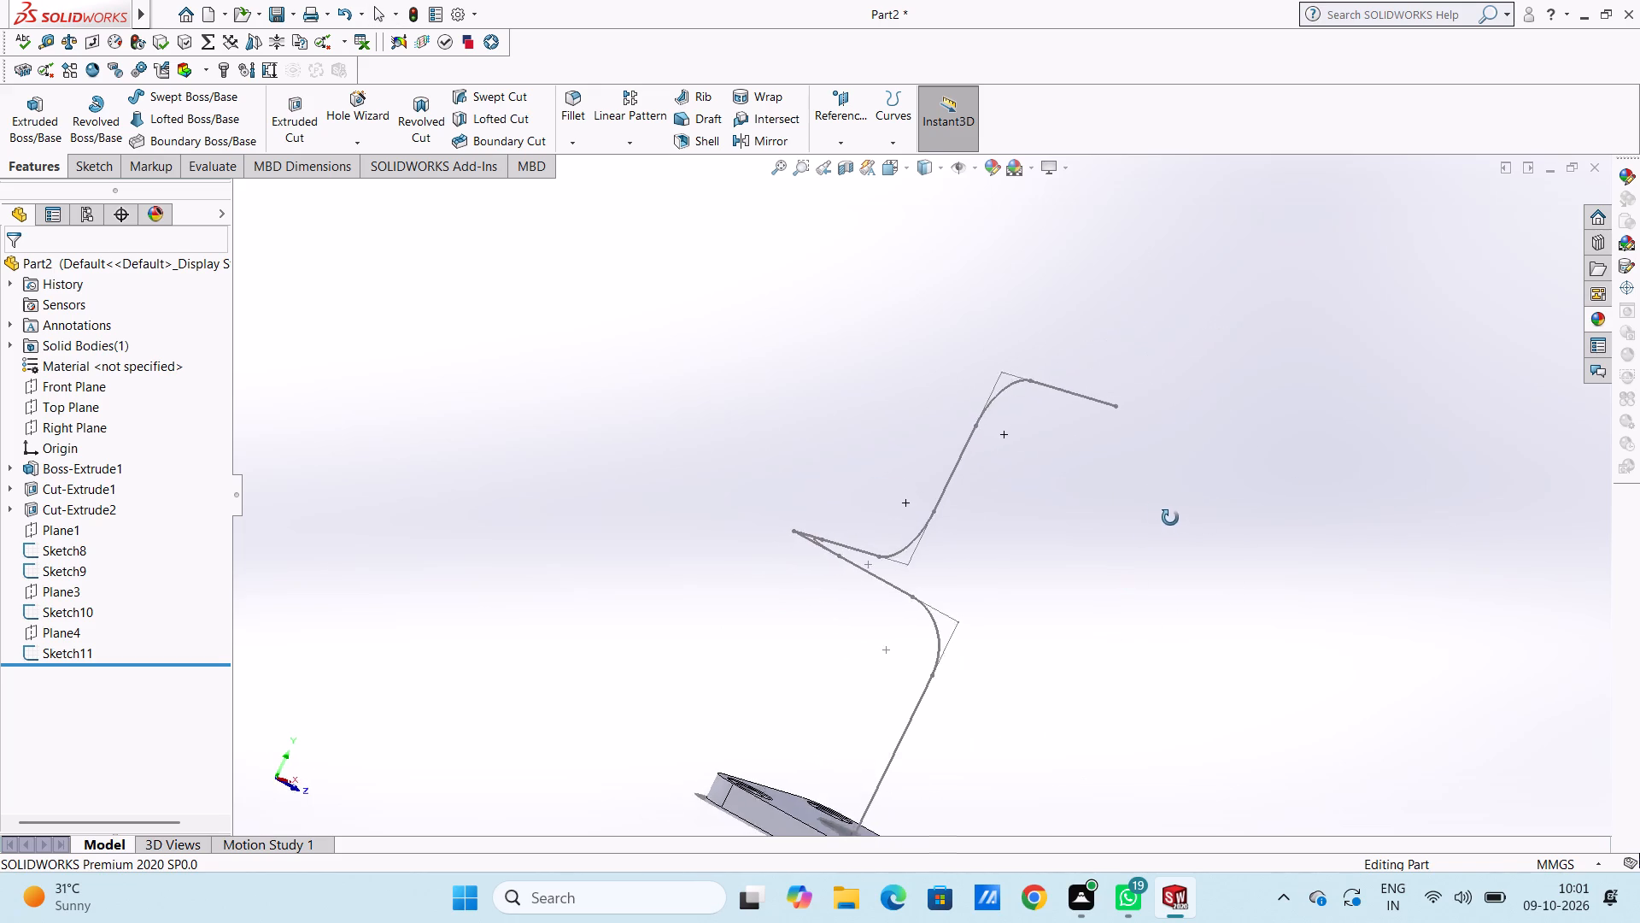
pyautogui.moveTo(1170, 518); pyautogui.dragTo(1079, 659, button='middle')
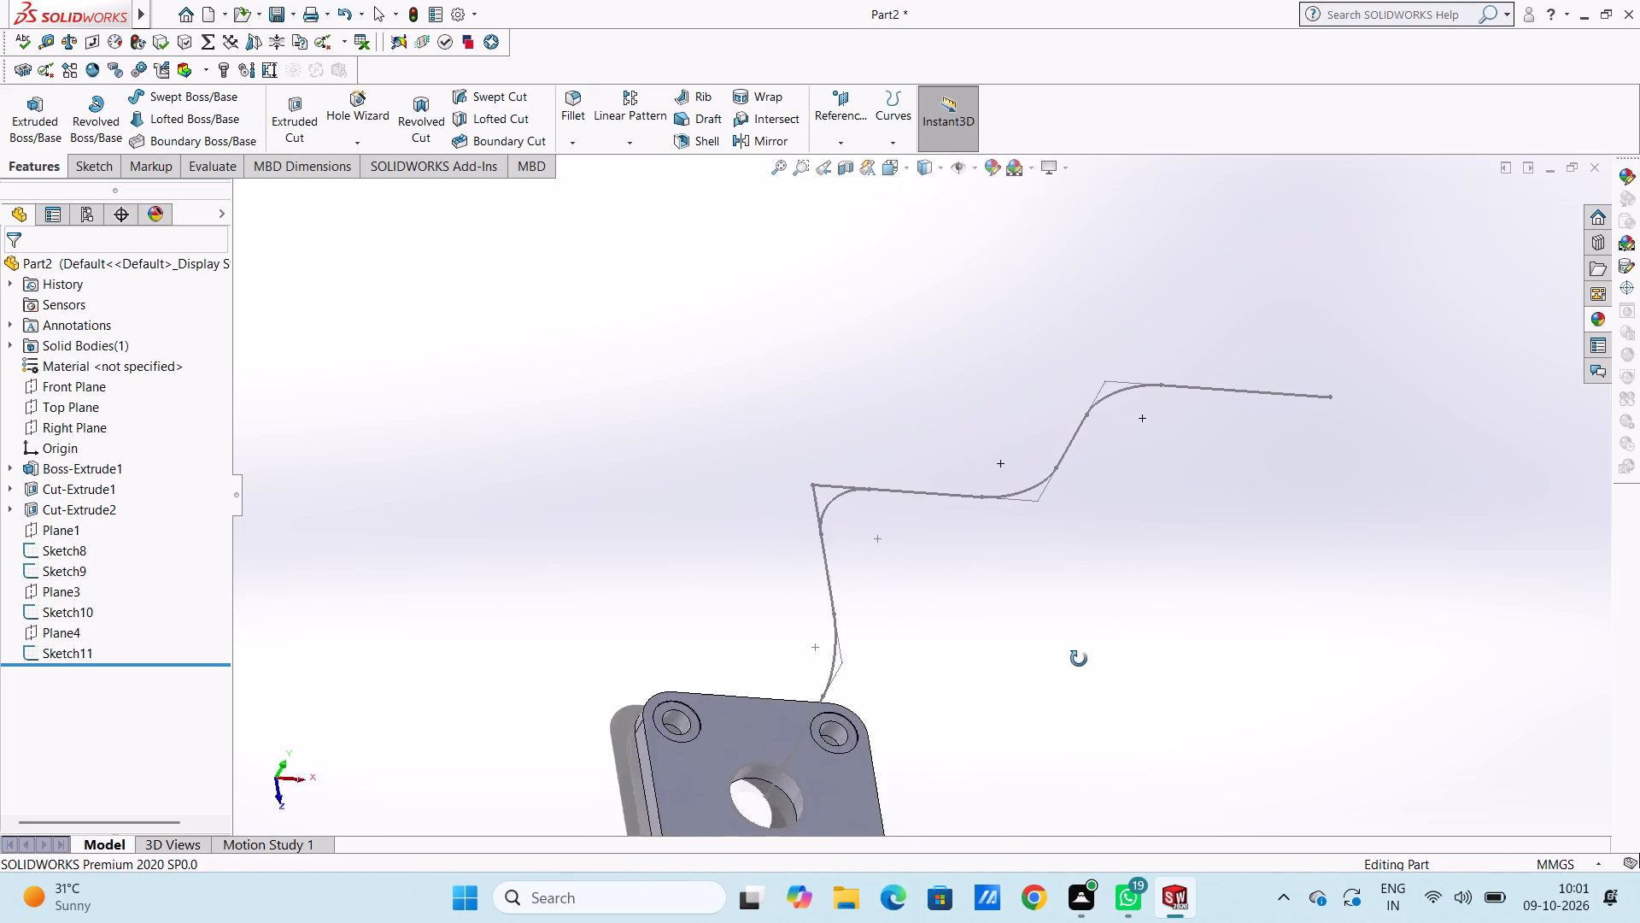
pyautogui.moveTo(1079, 659); pyautogui.dragTo(1061, 716, button='middle')
pyautogui.scroll(-2, 938, 457)
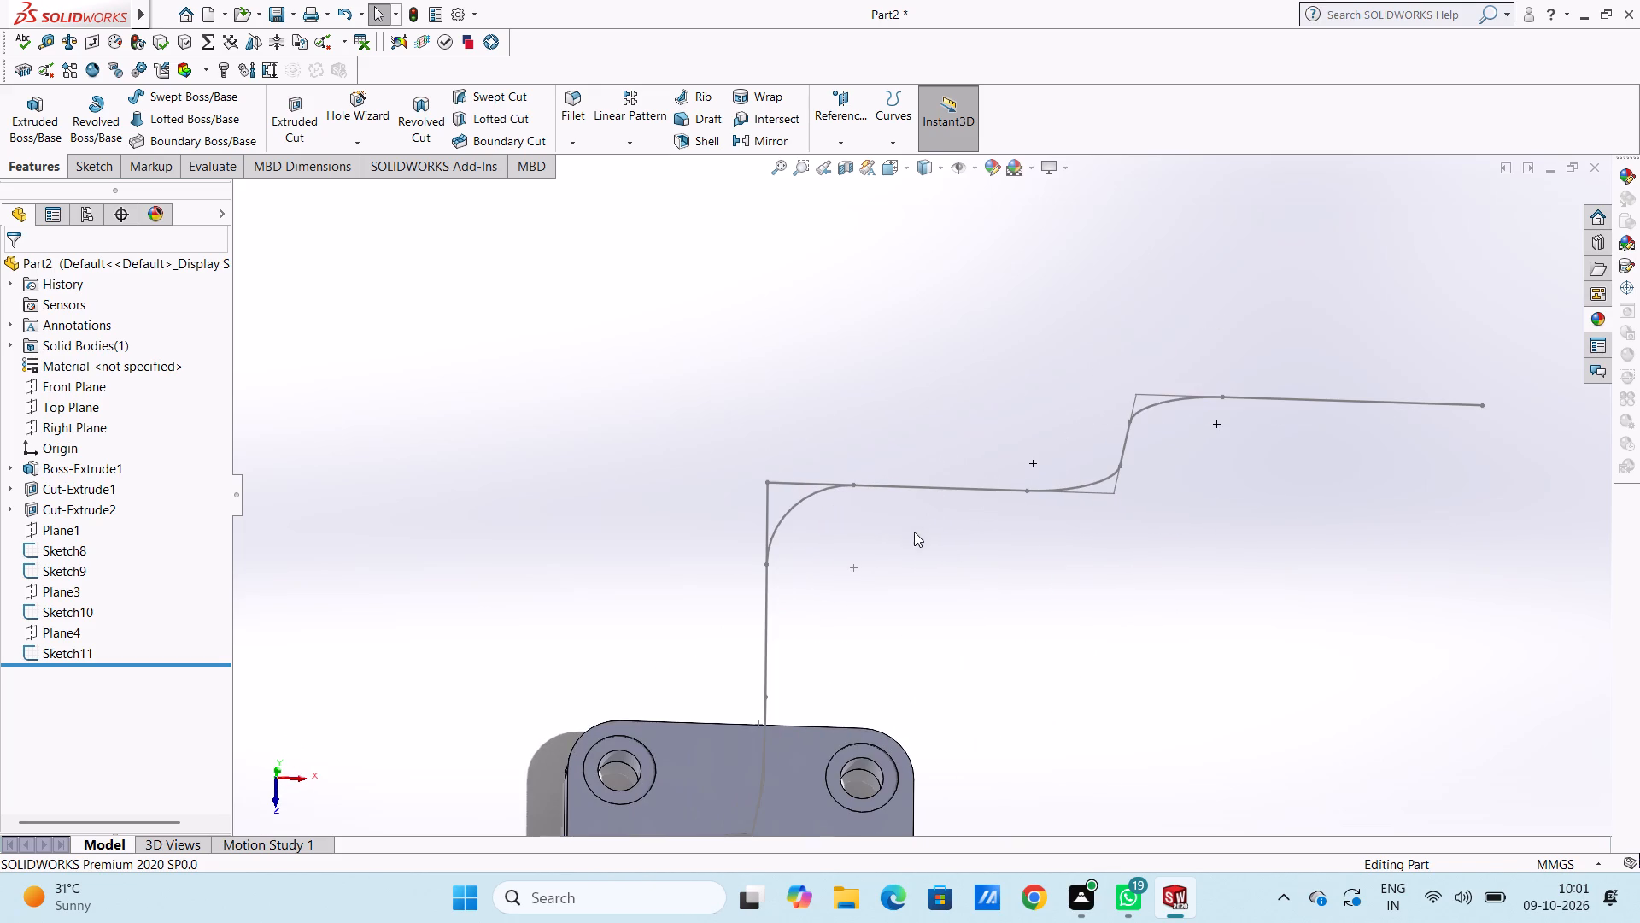
pyautogui.moveTo(909, 539); pyautogui.dragTo(896, 520, button='middle')
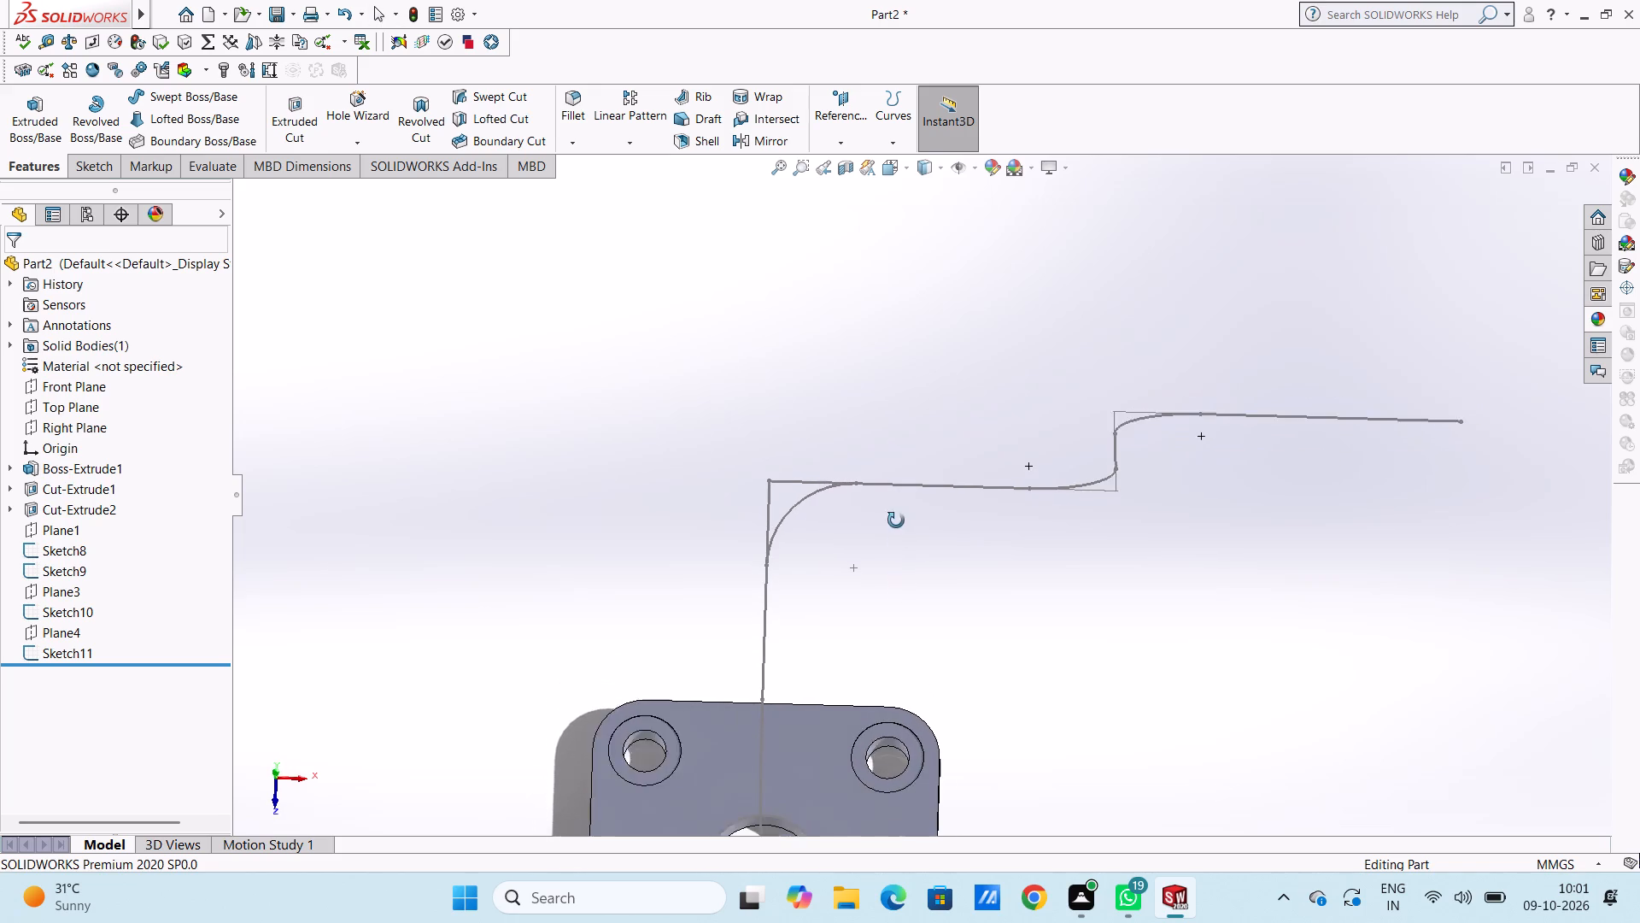
pyautogui.moveTo(896, 520); pyautogui.dragTo(917, 549, button='middle')
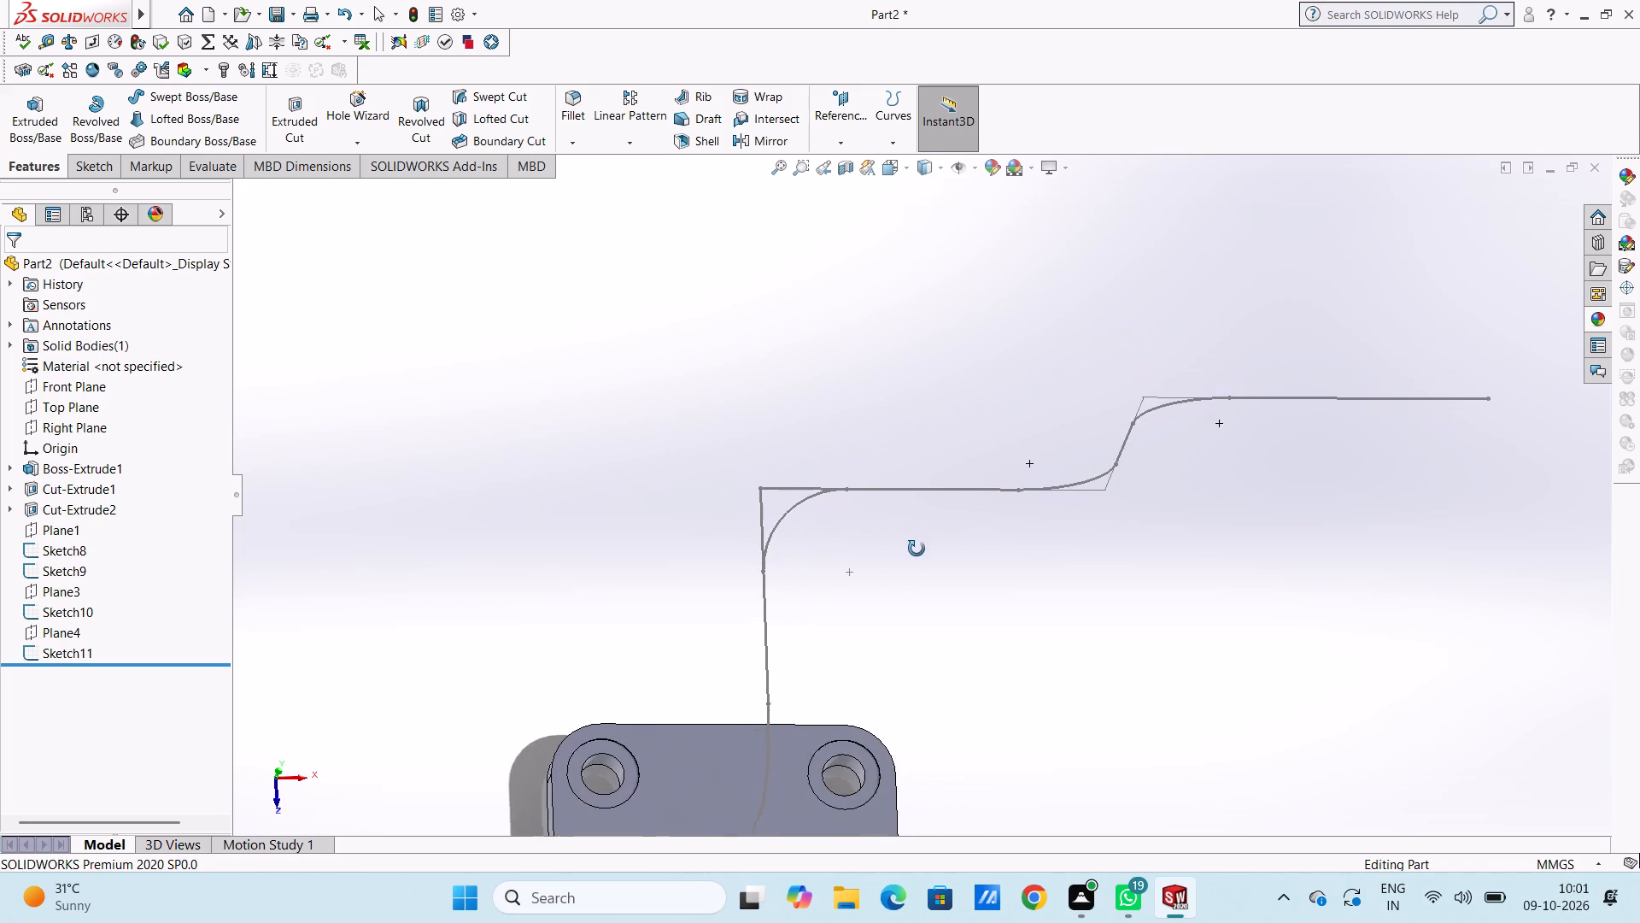
pyautogui.moveTo(917, 549); pyautogui.dragTo(917, 553, button='middle')
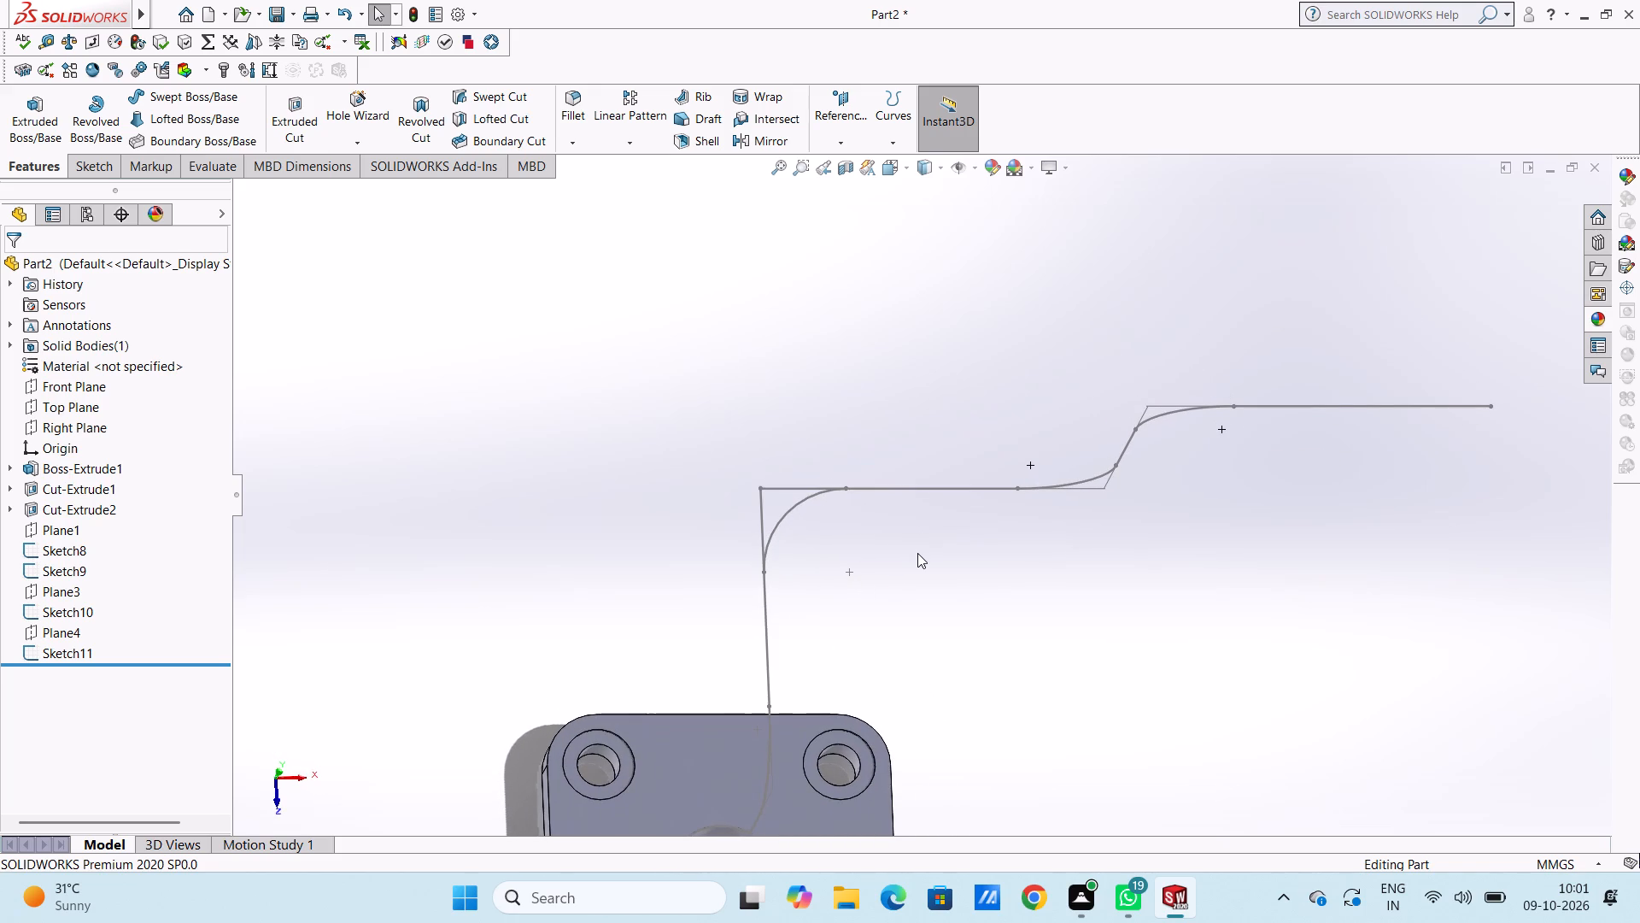
pyautogui.keyDown('ctrl'); pyautogui.click(917, 553); pyautogui.keyUp('ctrl')
pyautogui.hotkey('ctrl', '5')
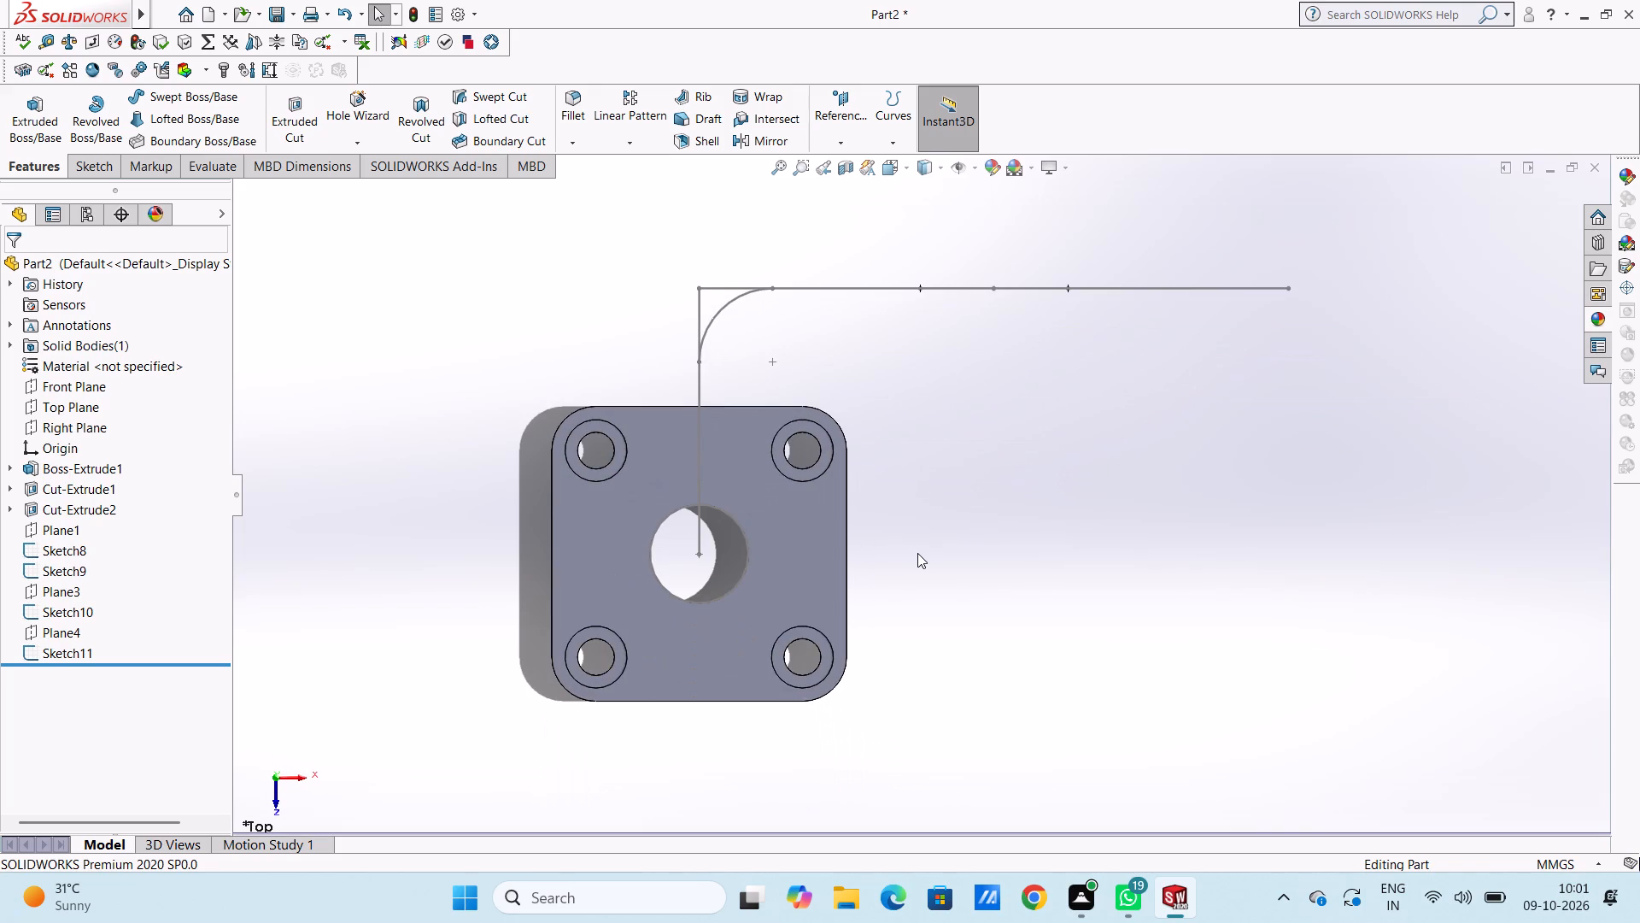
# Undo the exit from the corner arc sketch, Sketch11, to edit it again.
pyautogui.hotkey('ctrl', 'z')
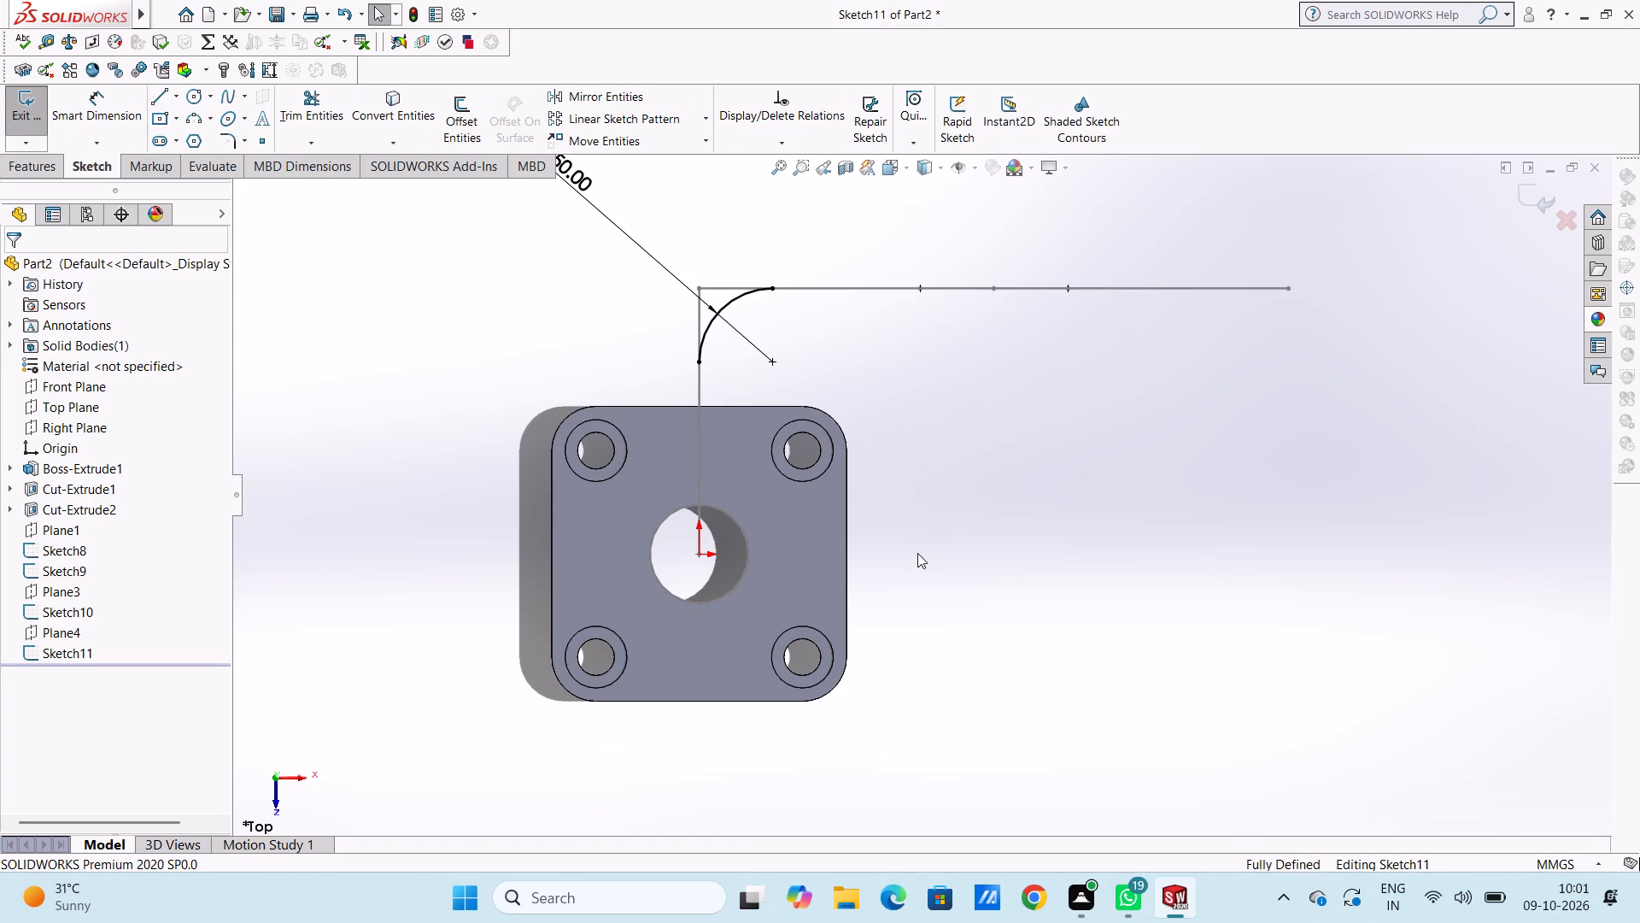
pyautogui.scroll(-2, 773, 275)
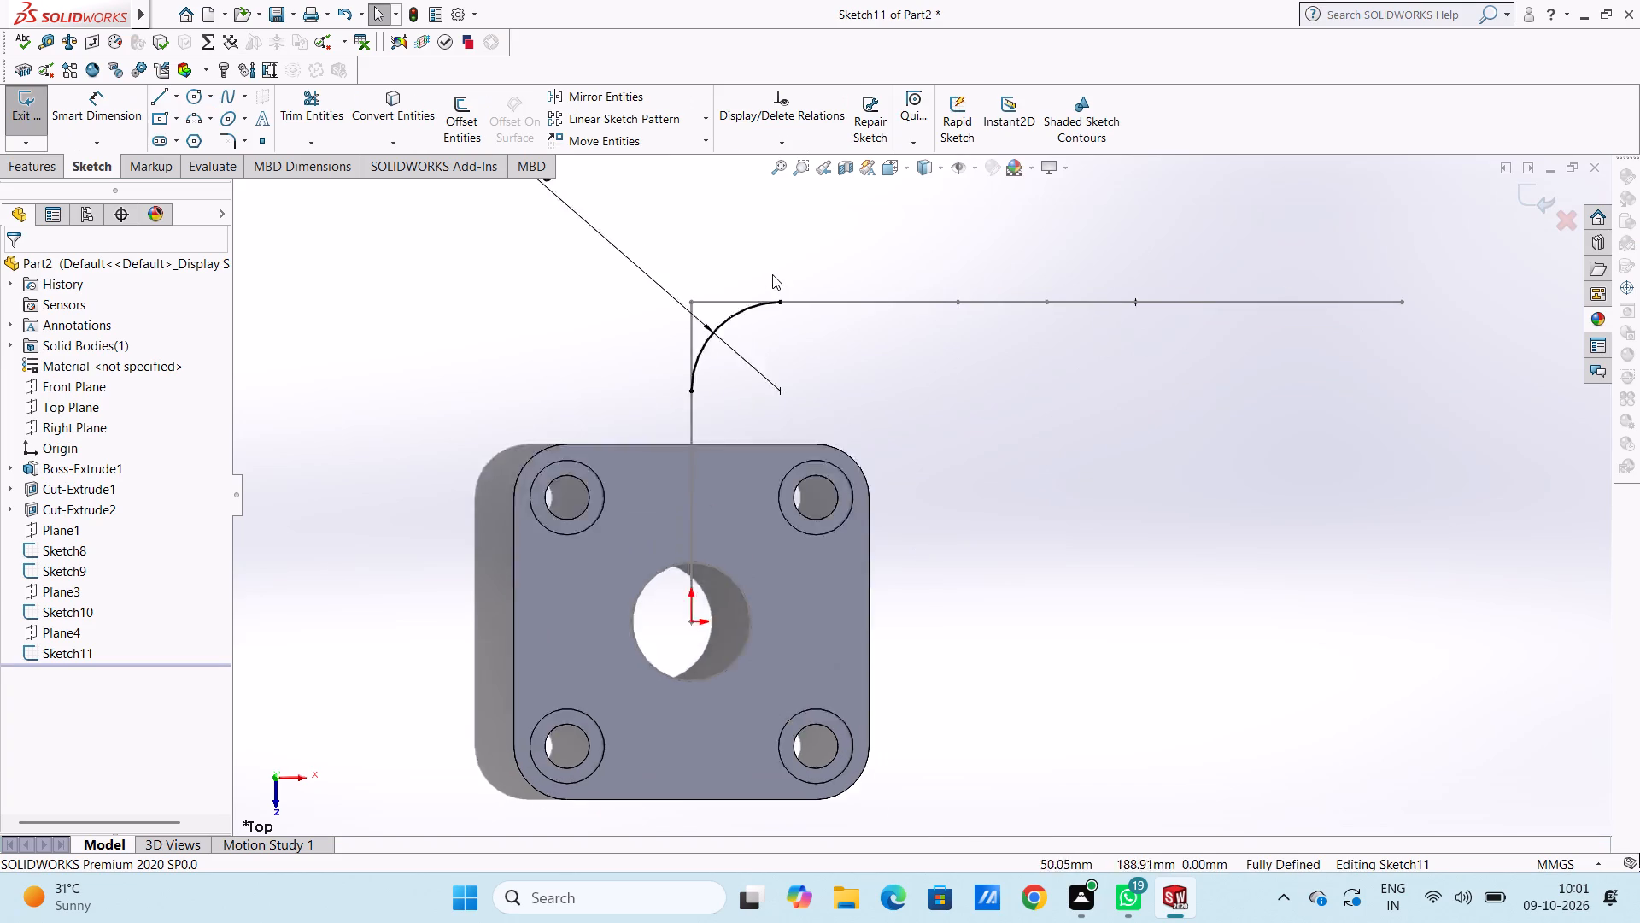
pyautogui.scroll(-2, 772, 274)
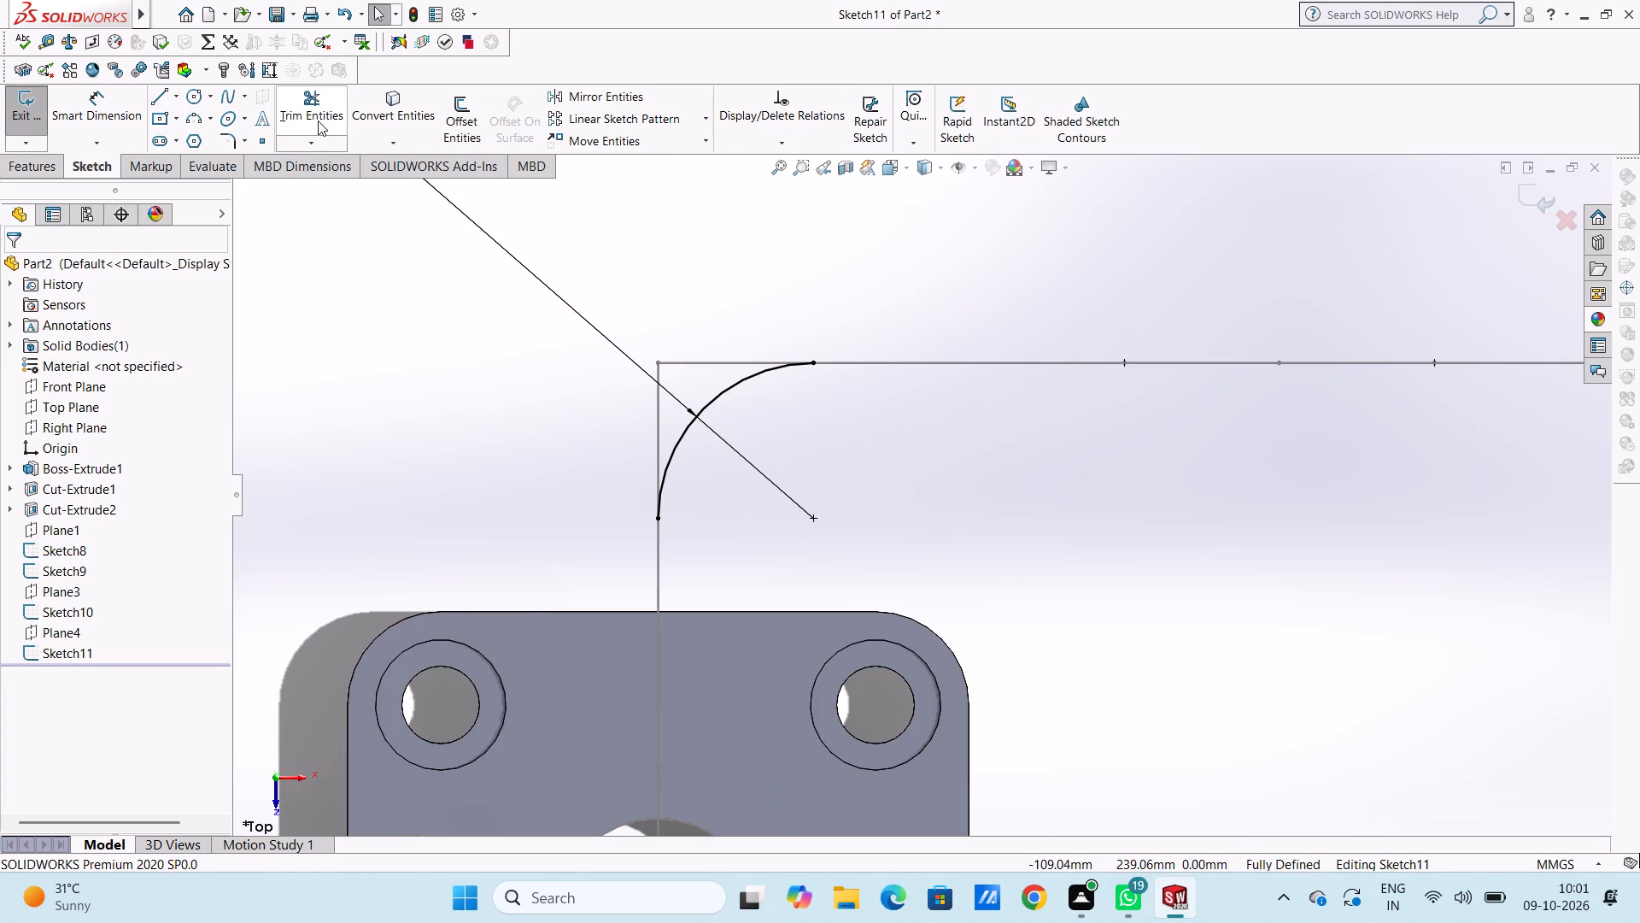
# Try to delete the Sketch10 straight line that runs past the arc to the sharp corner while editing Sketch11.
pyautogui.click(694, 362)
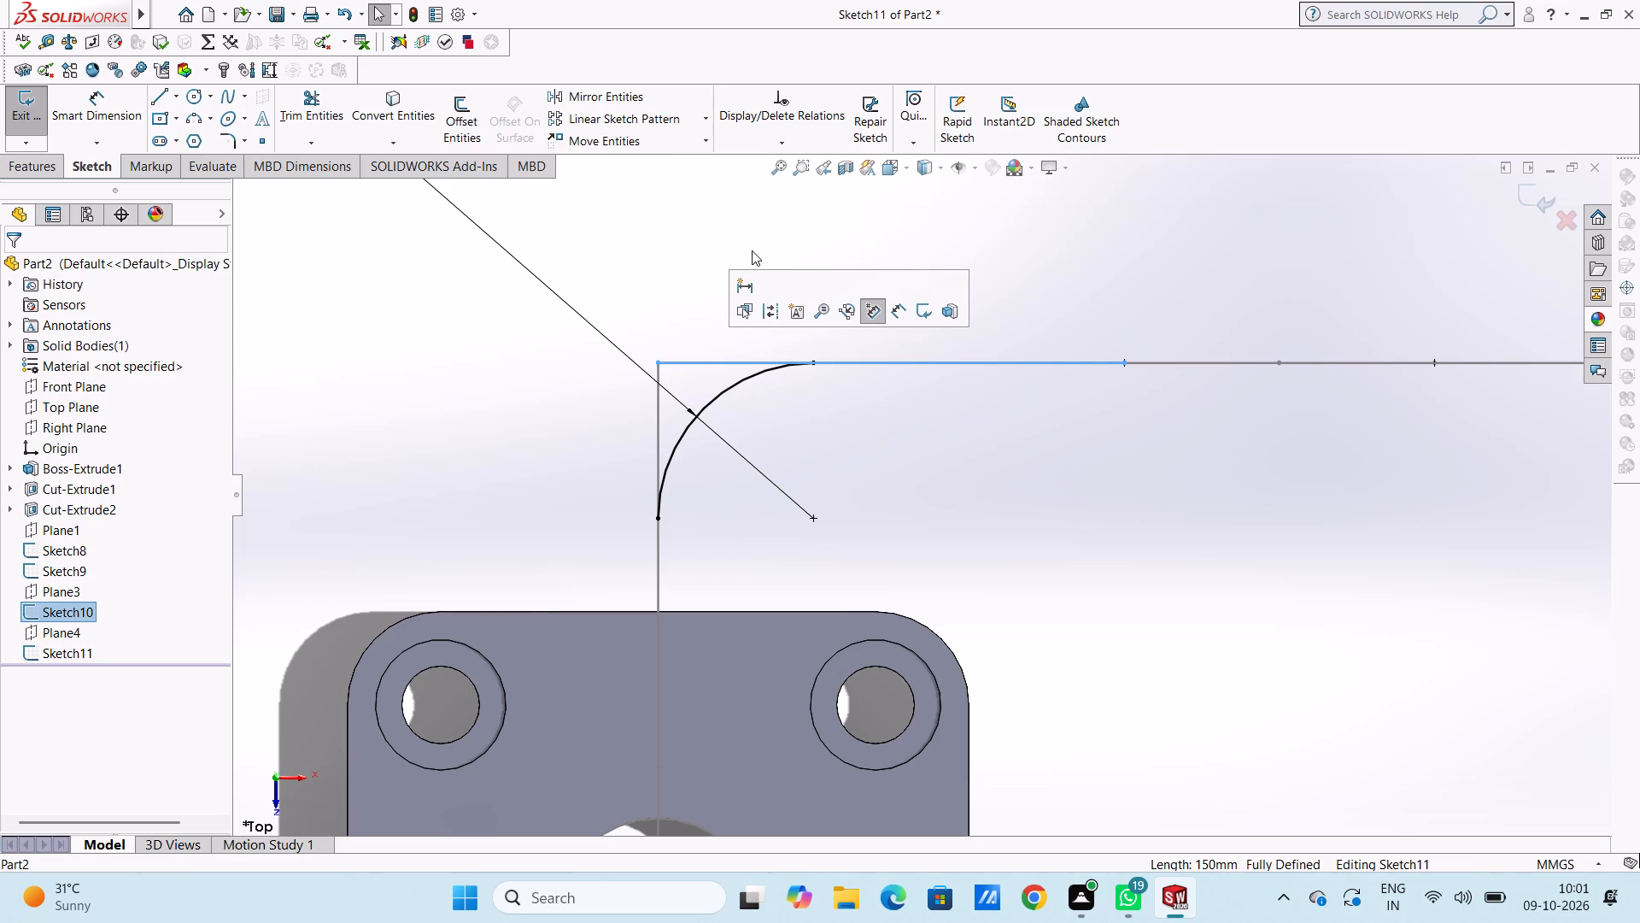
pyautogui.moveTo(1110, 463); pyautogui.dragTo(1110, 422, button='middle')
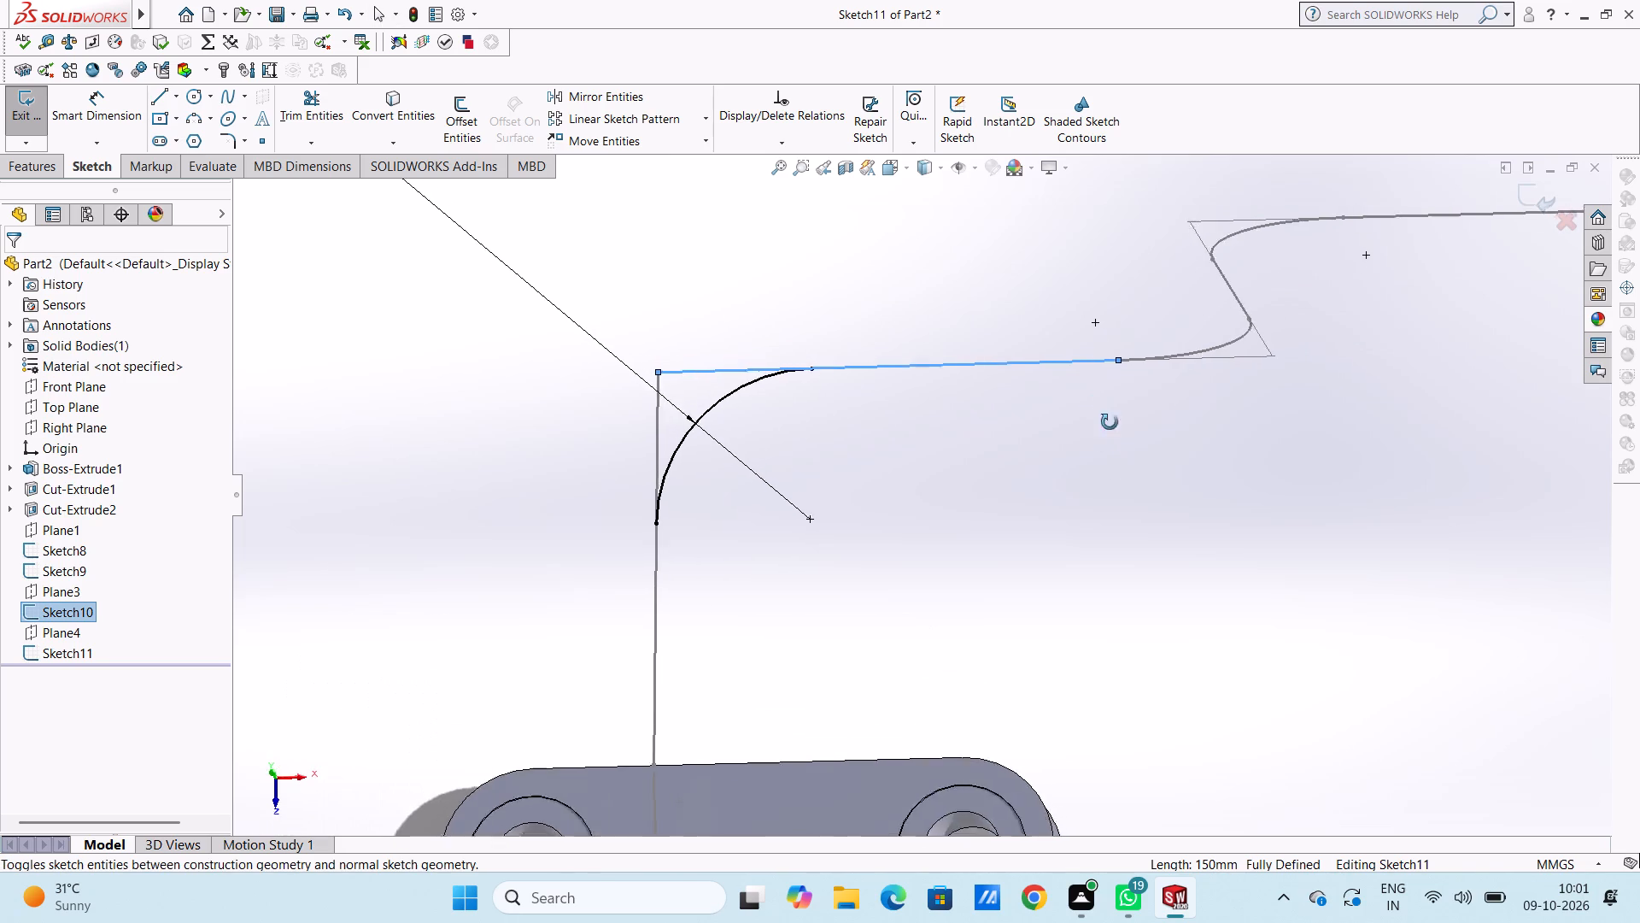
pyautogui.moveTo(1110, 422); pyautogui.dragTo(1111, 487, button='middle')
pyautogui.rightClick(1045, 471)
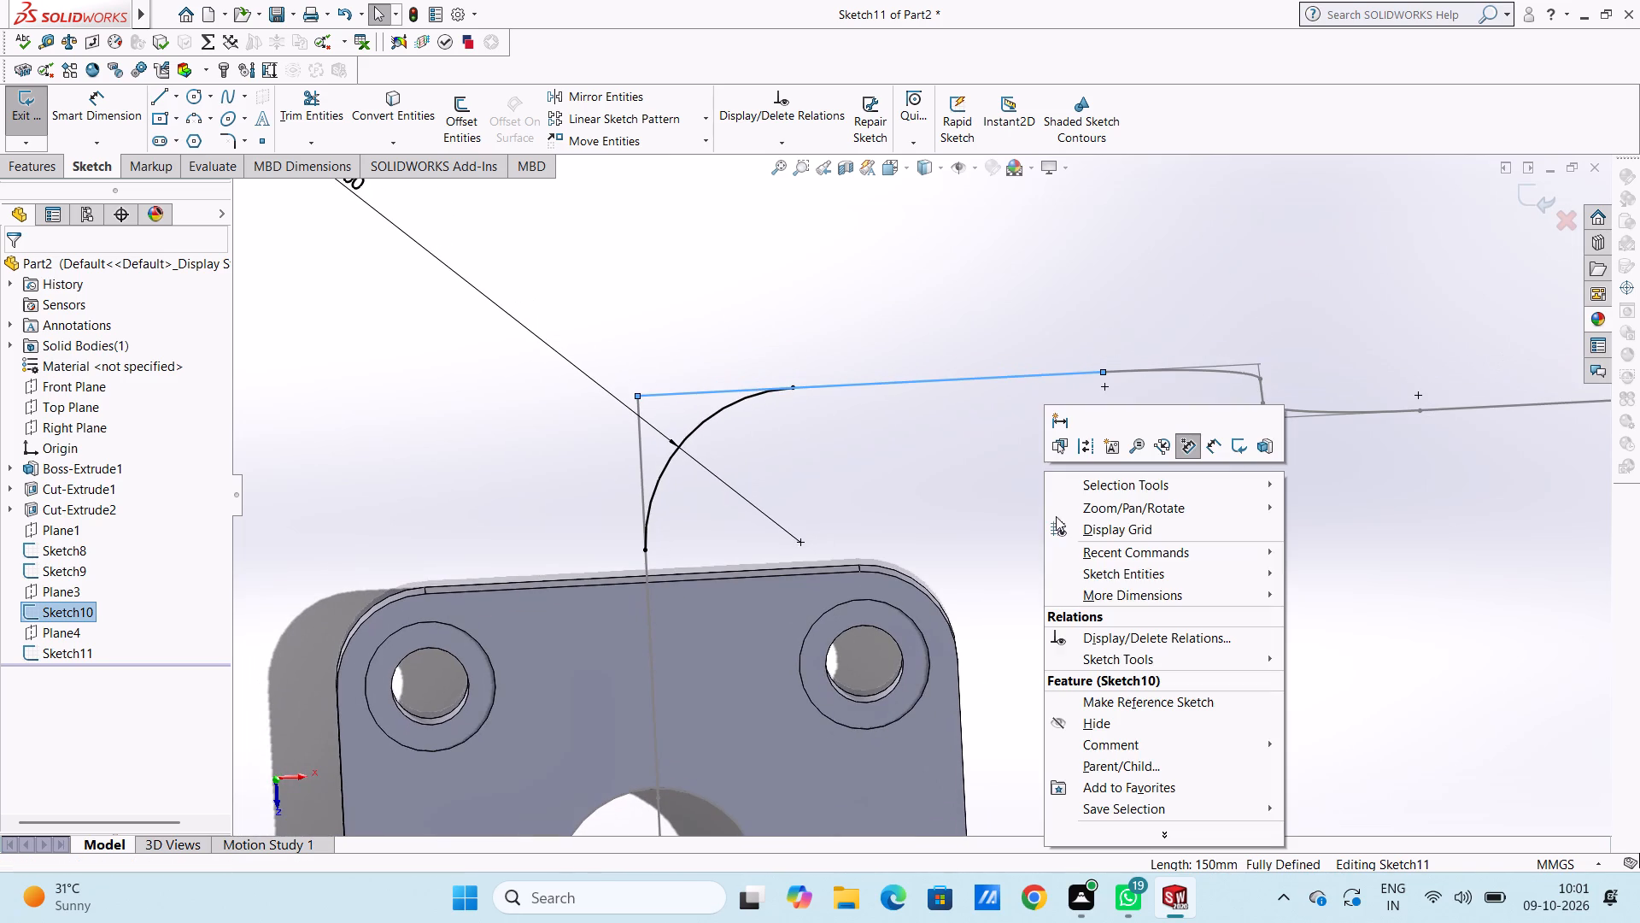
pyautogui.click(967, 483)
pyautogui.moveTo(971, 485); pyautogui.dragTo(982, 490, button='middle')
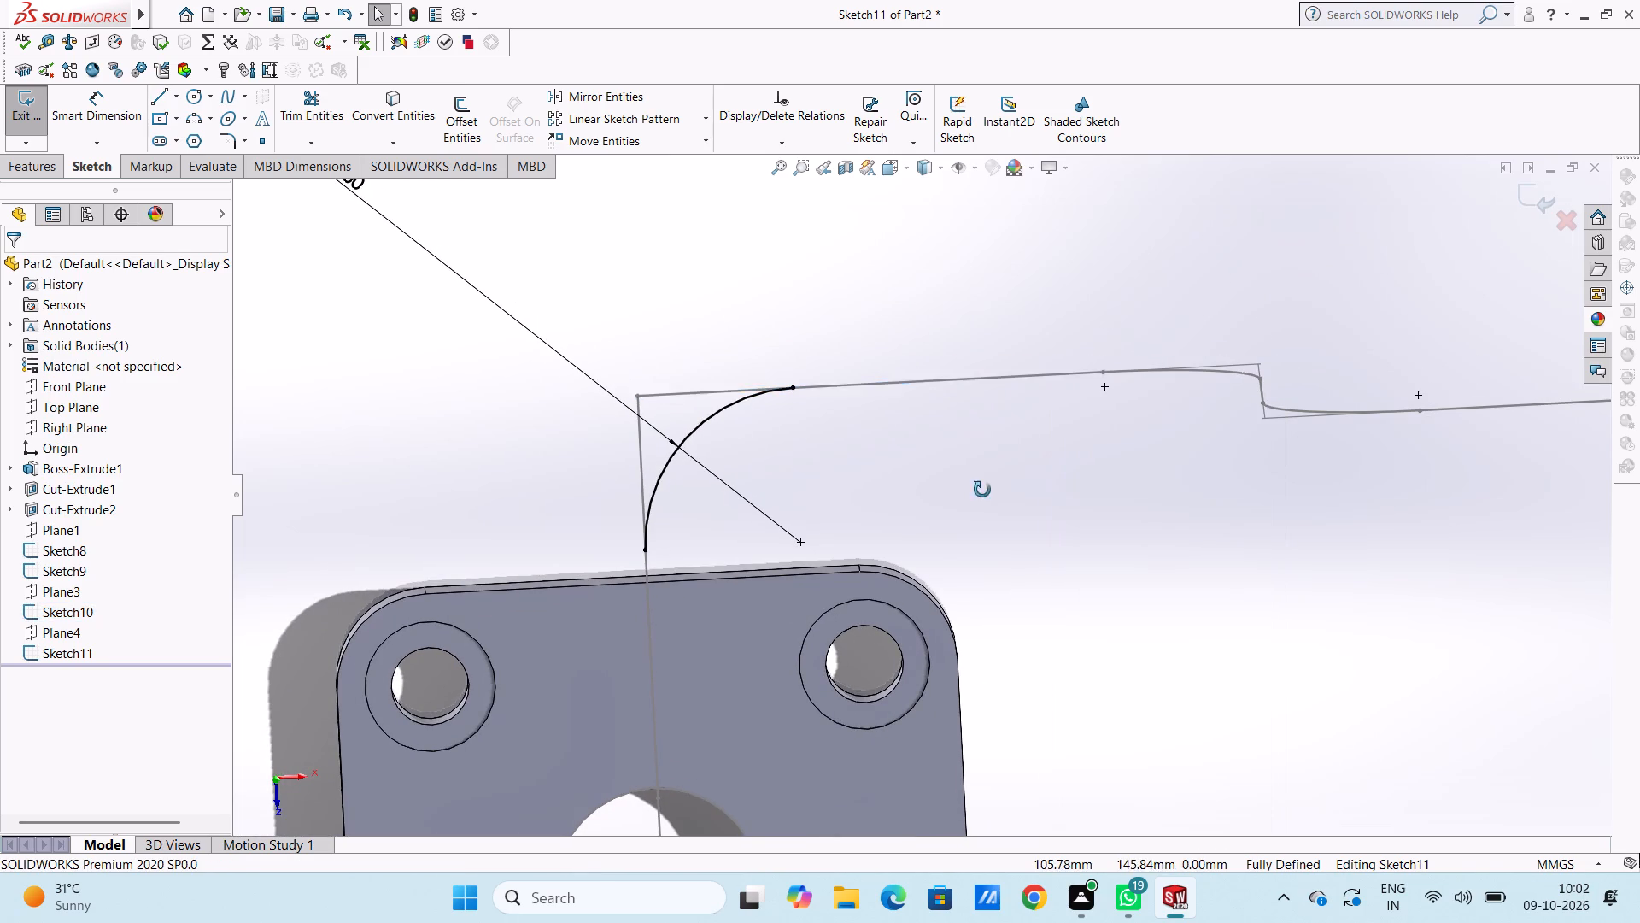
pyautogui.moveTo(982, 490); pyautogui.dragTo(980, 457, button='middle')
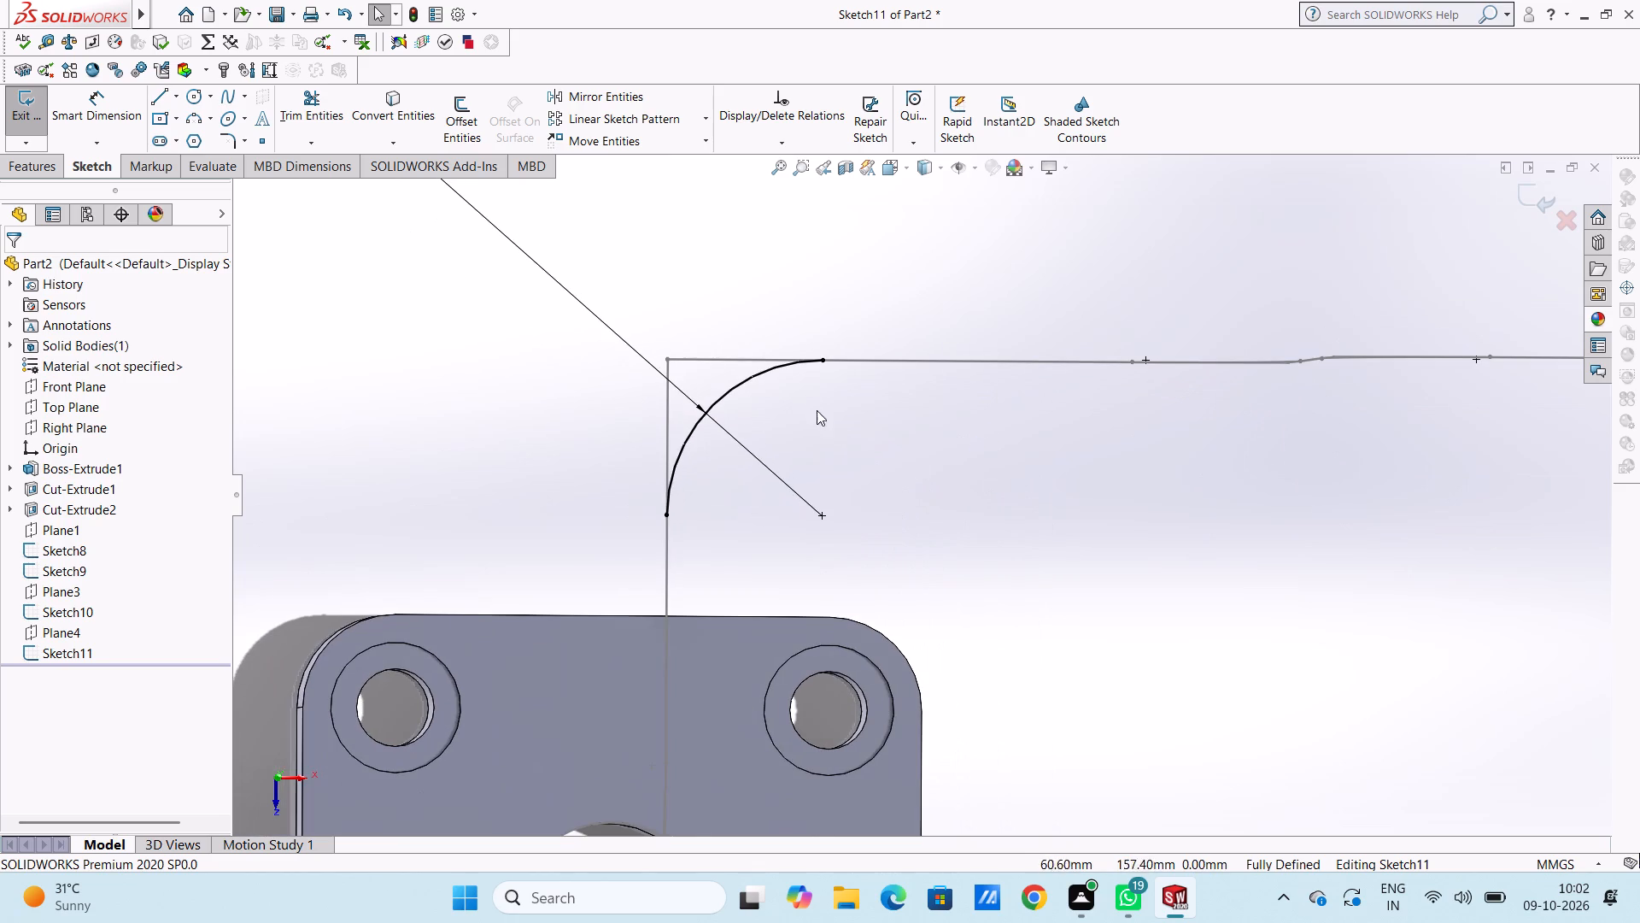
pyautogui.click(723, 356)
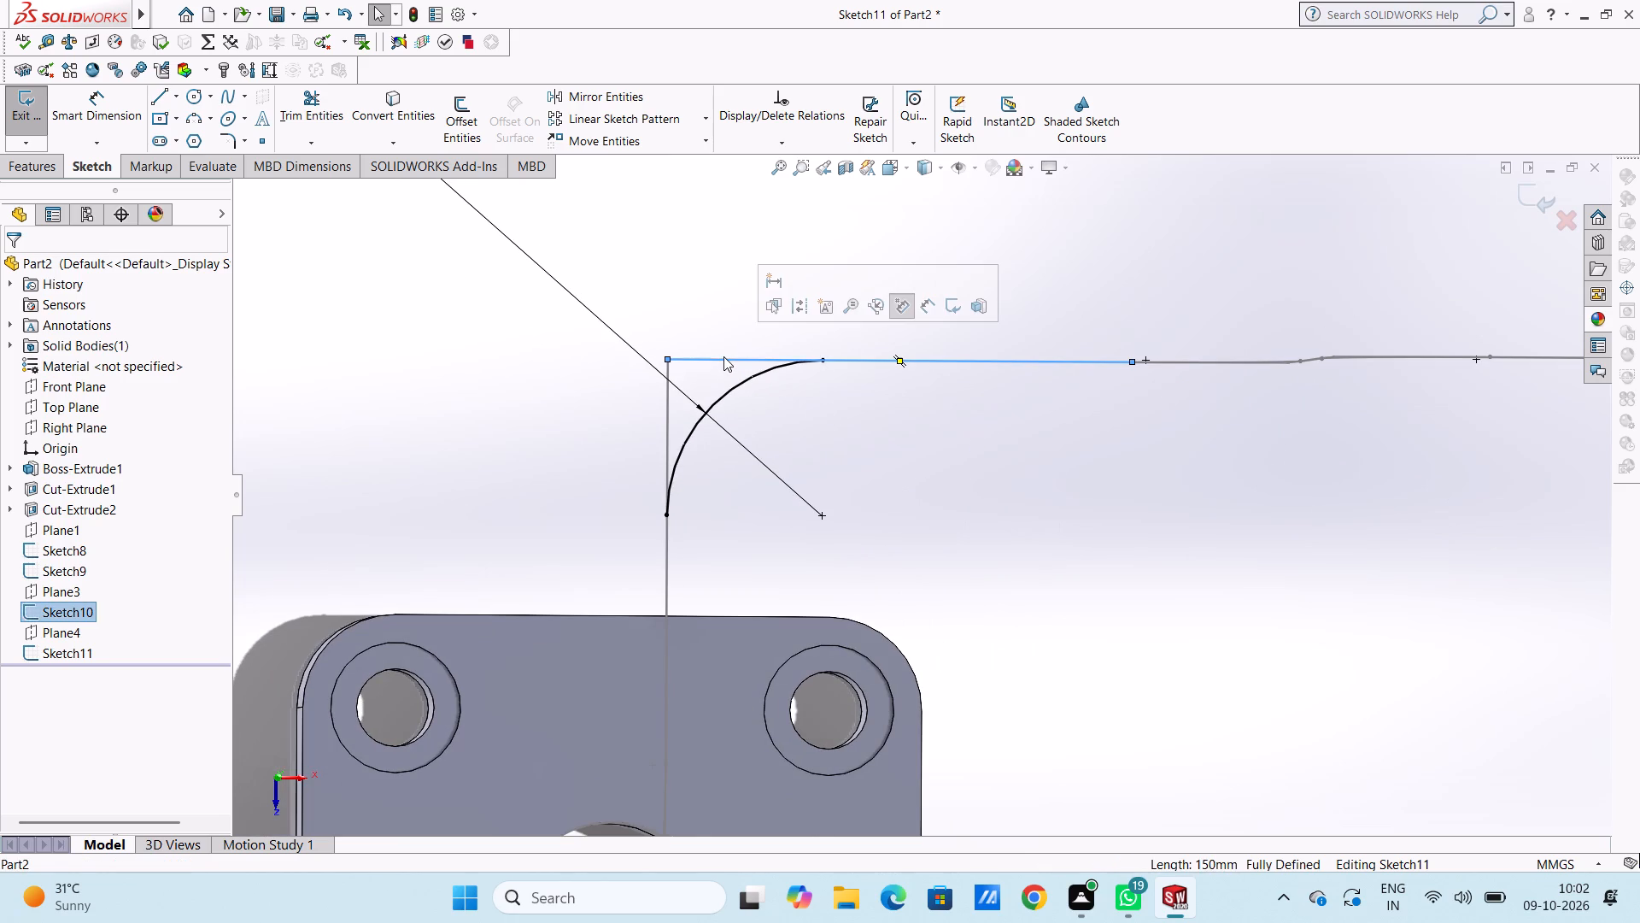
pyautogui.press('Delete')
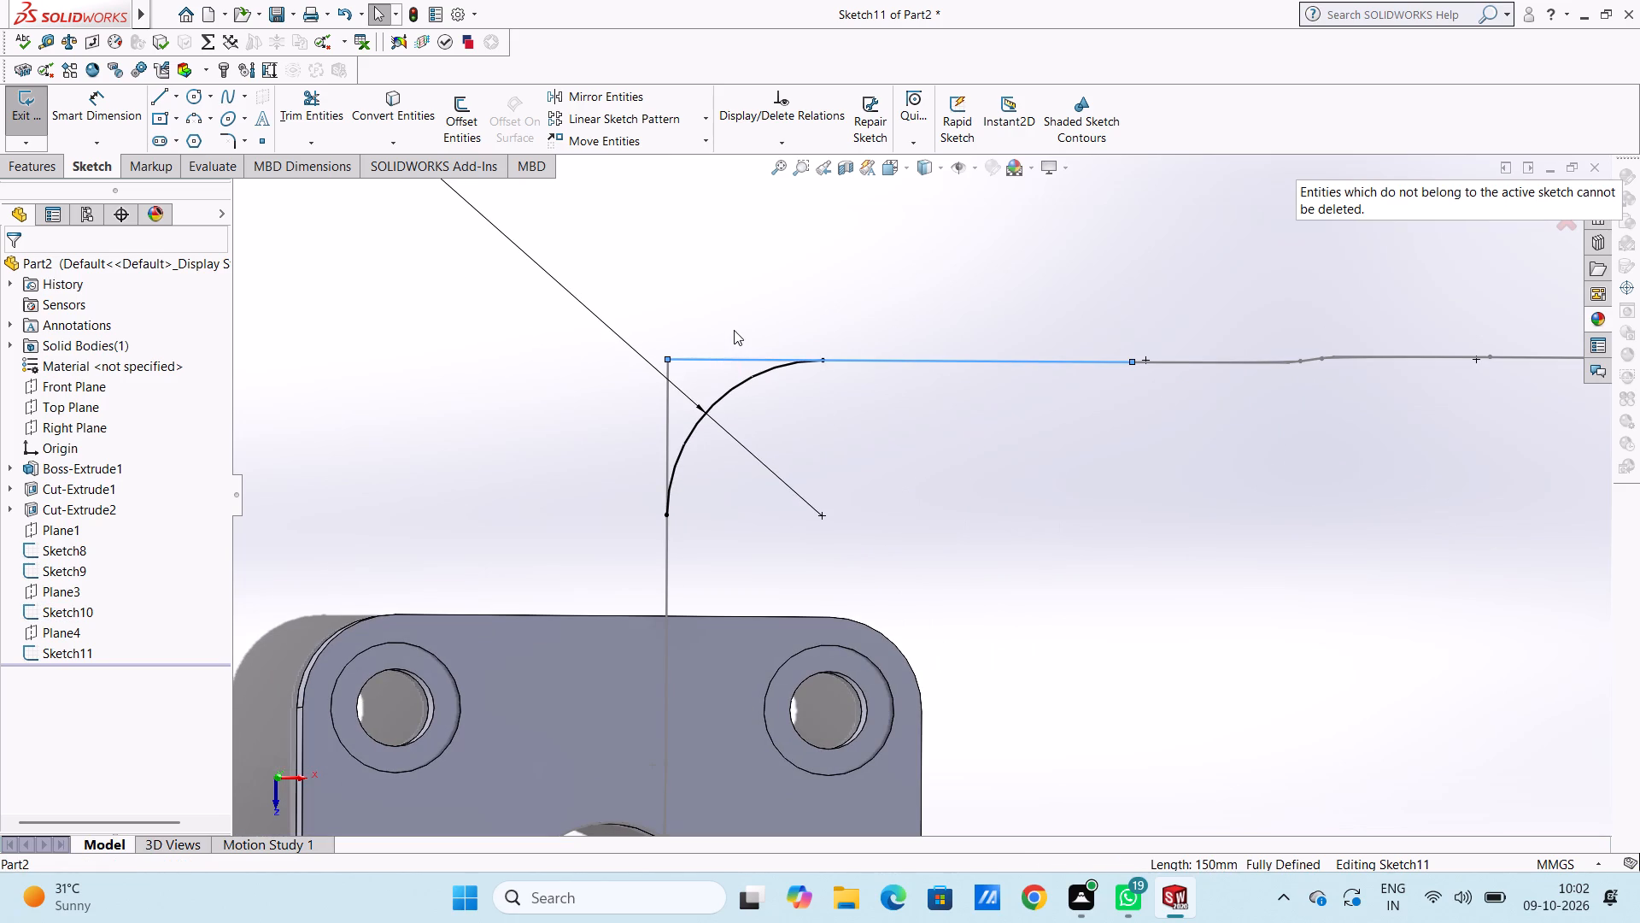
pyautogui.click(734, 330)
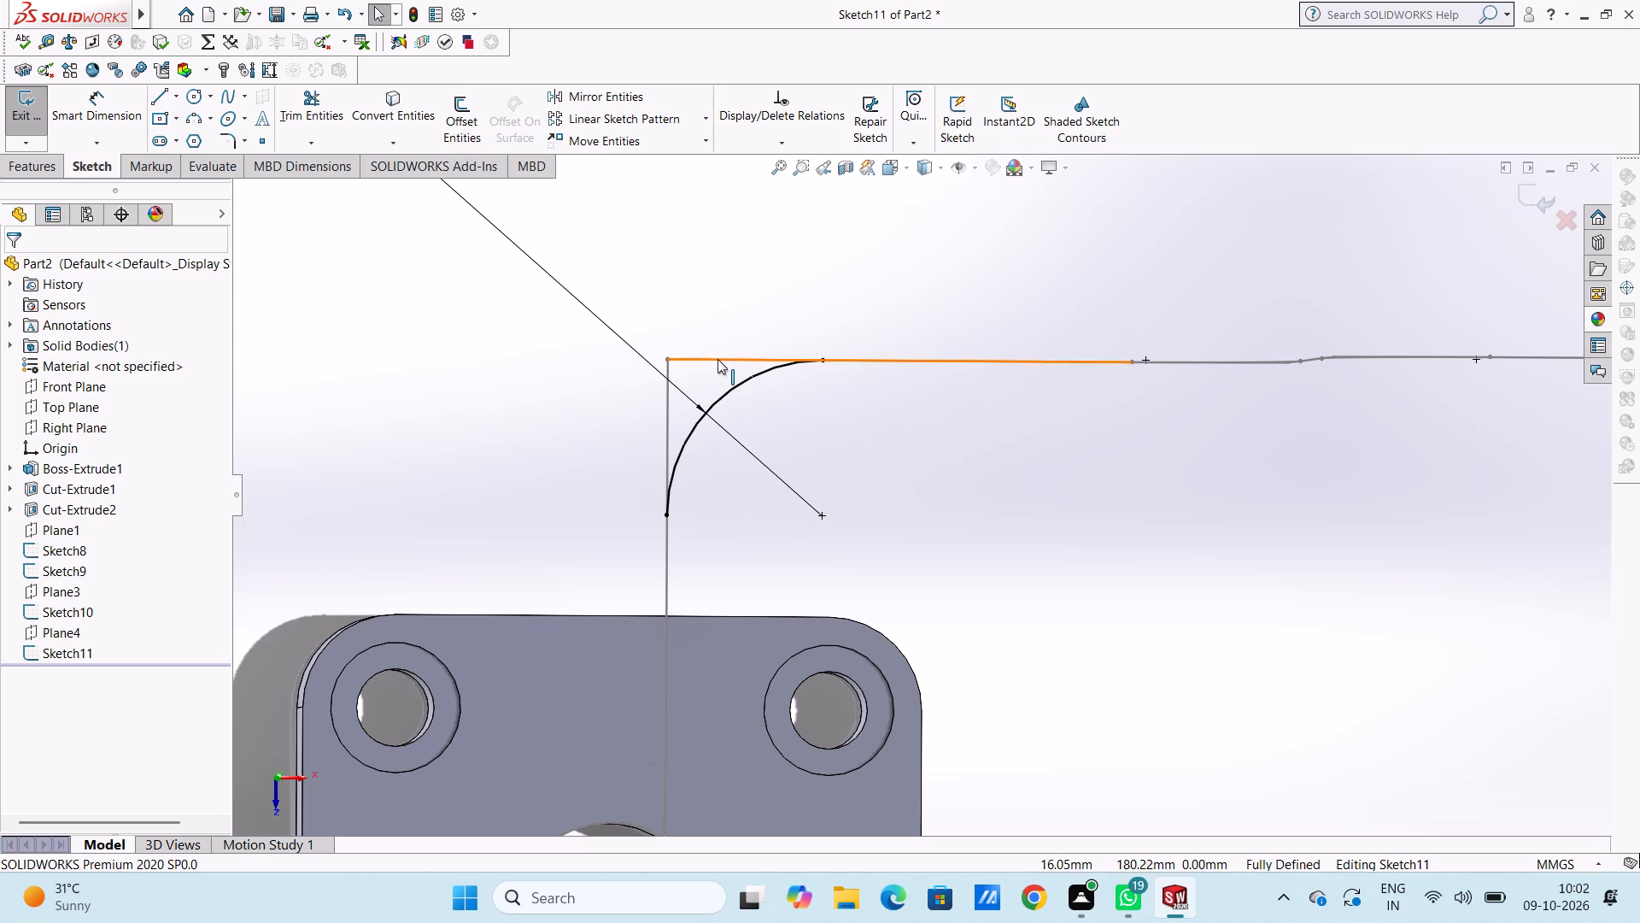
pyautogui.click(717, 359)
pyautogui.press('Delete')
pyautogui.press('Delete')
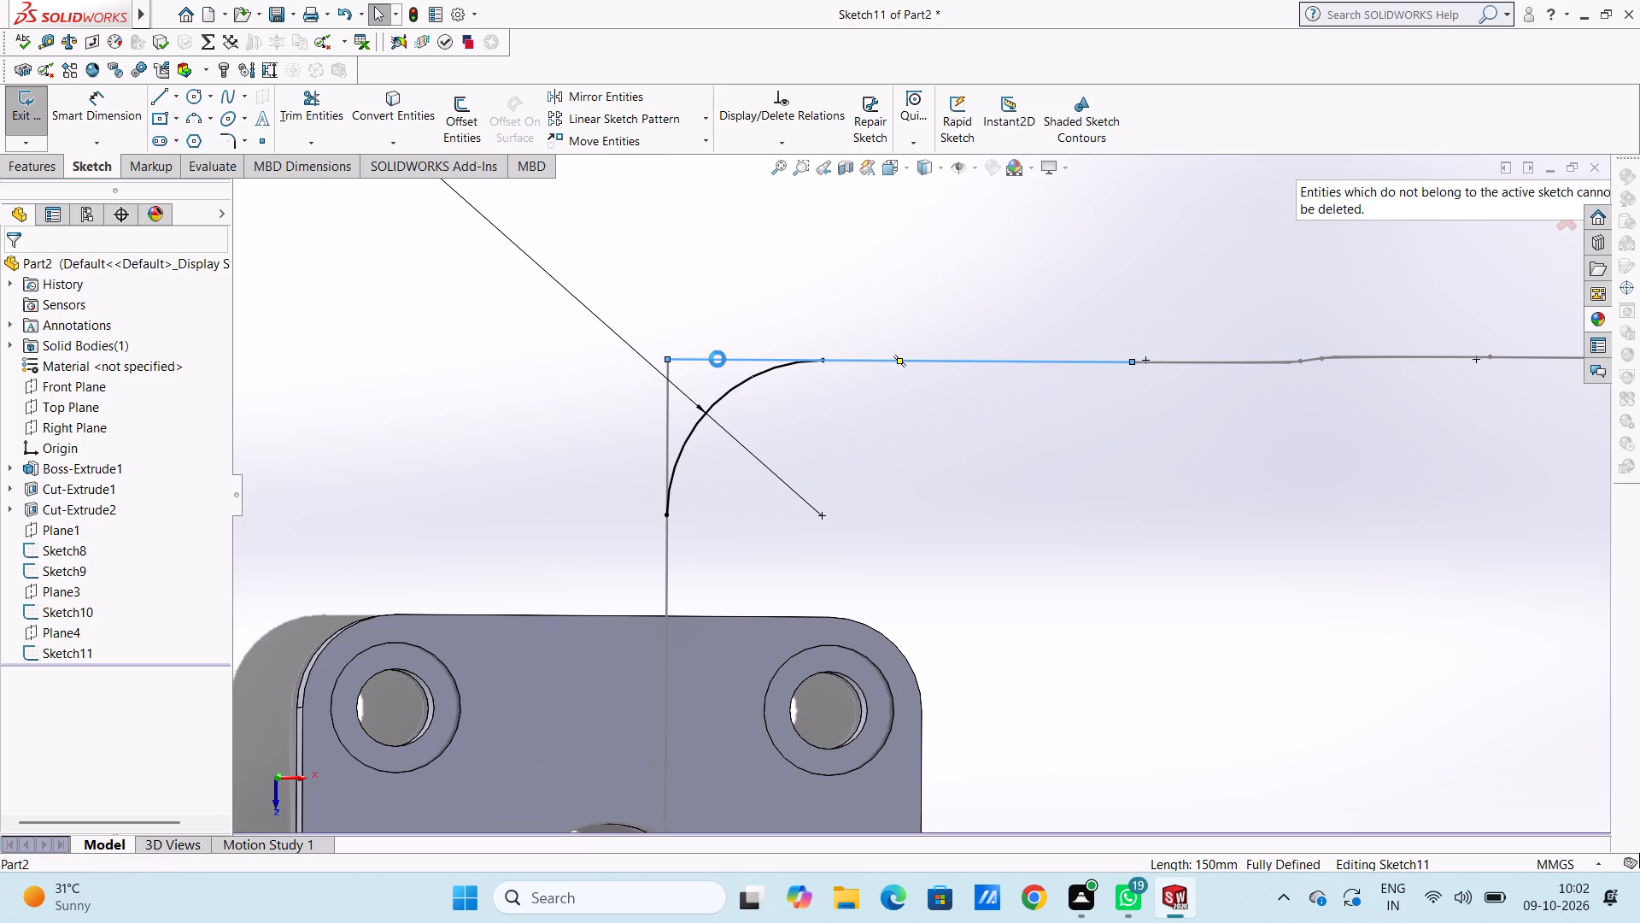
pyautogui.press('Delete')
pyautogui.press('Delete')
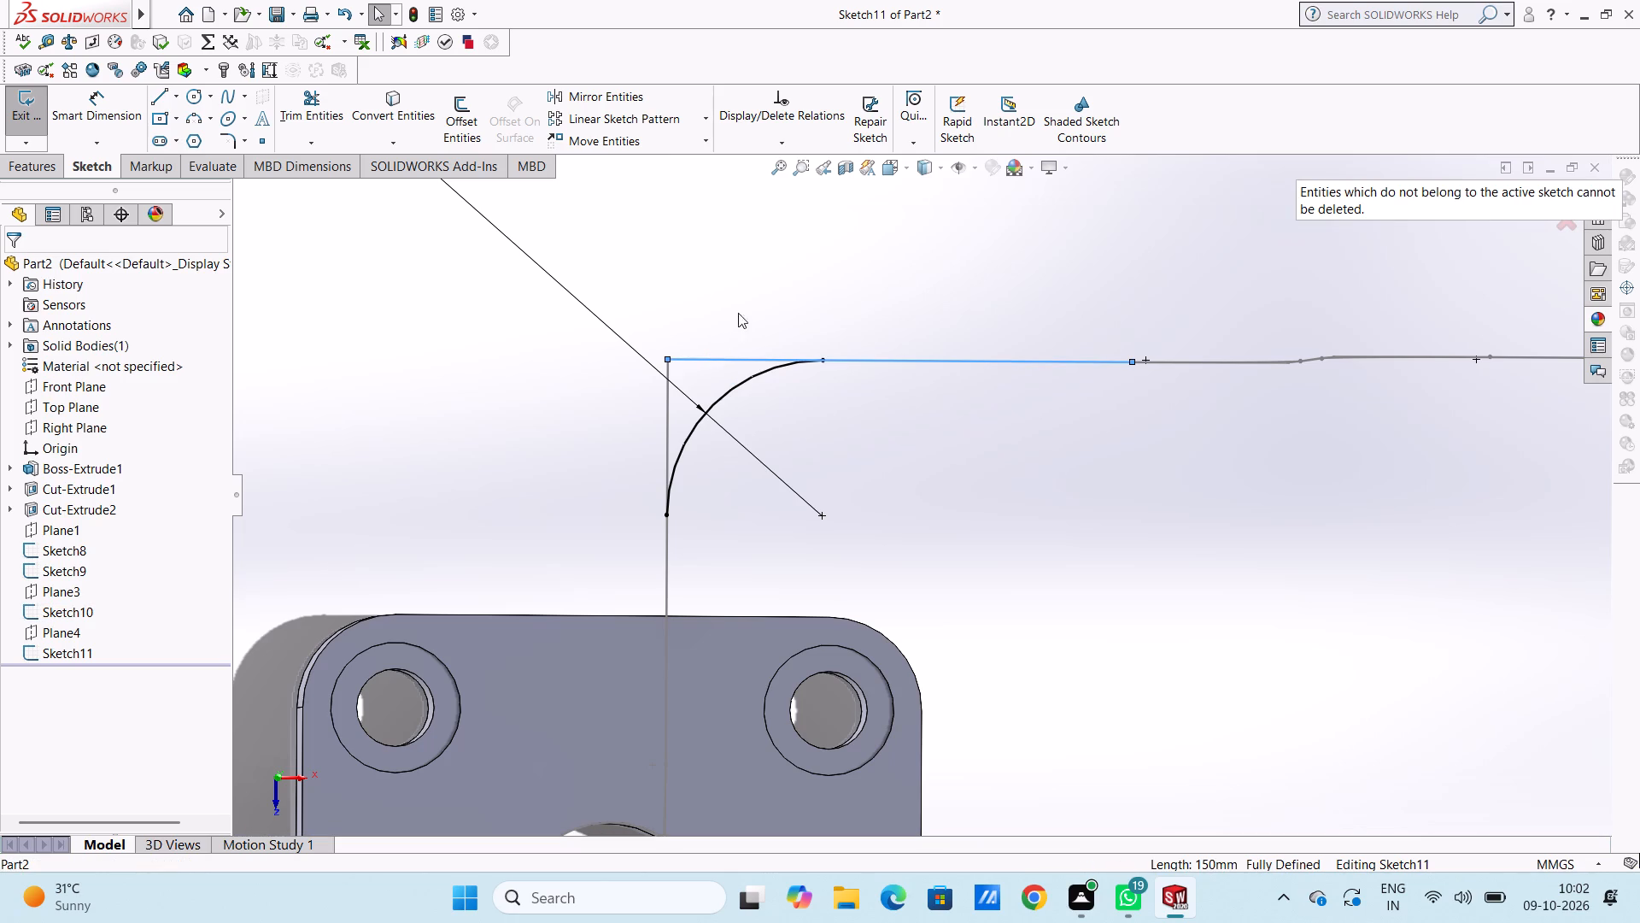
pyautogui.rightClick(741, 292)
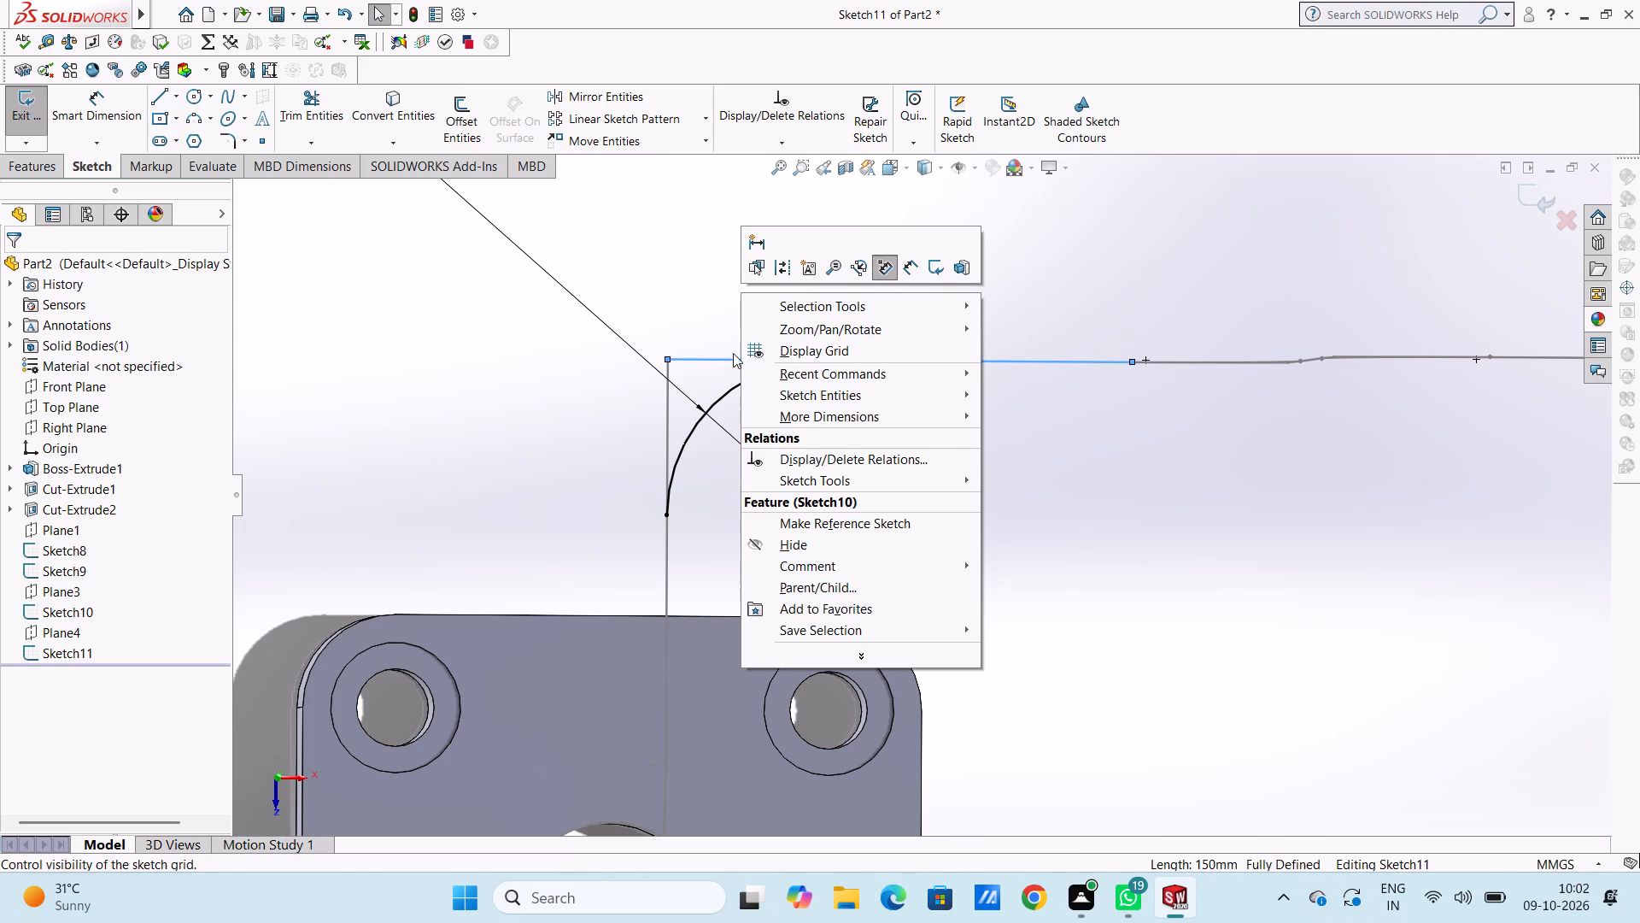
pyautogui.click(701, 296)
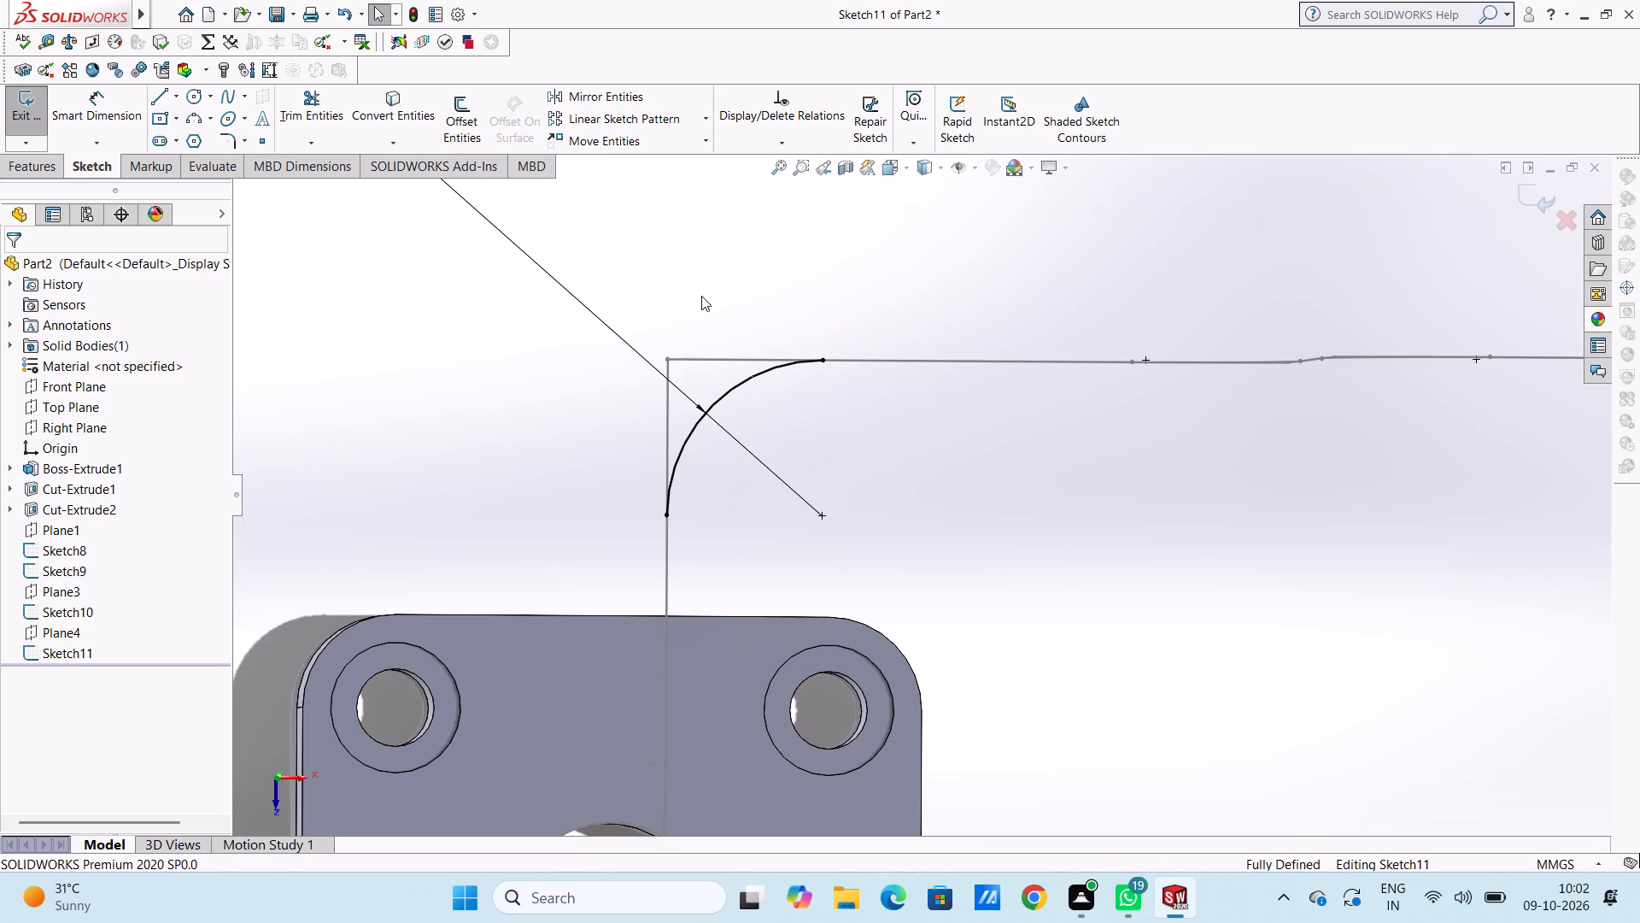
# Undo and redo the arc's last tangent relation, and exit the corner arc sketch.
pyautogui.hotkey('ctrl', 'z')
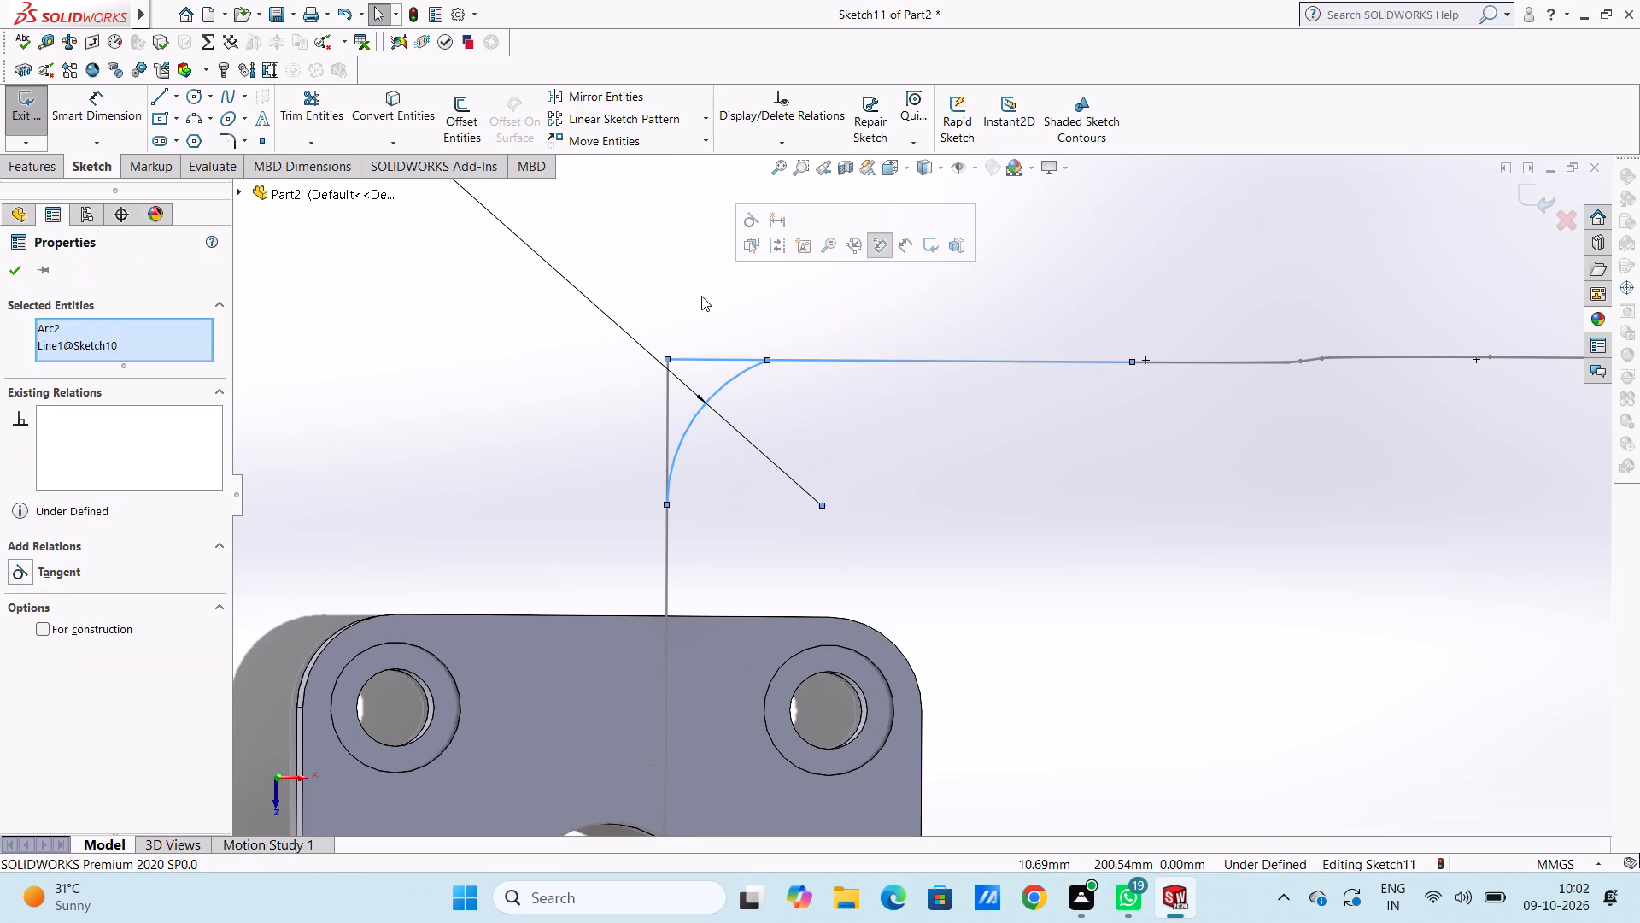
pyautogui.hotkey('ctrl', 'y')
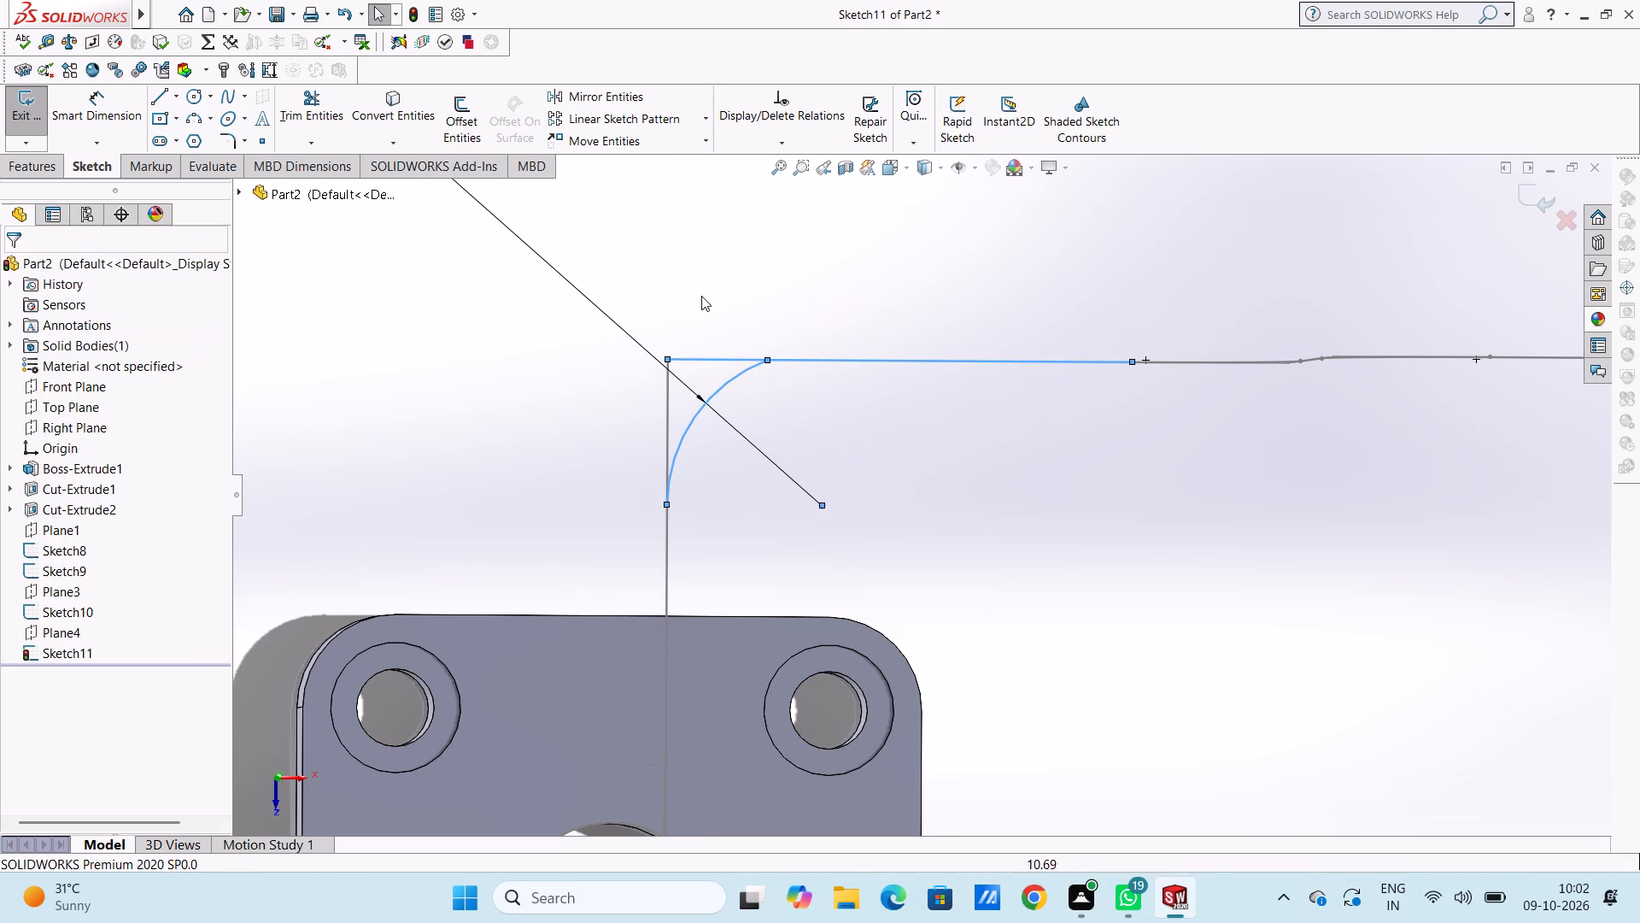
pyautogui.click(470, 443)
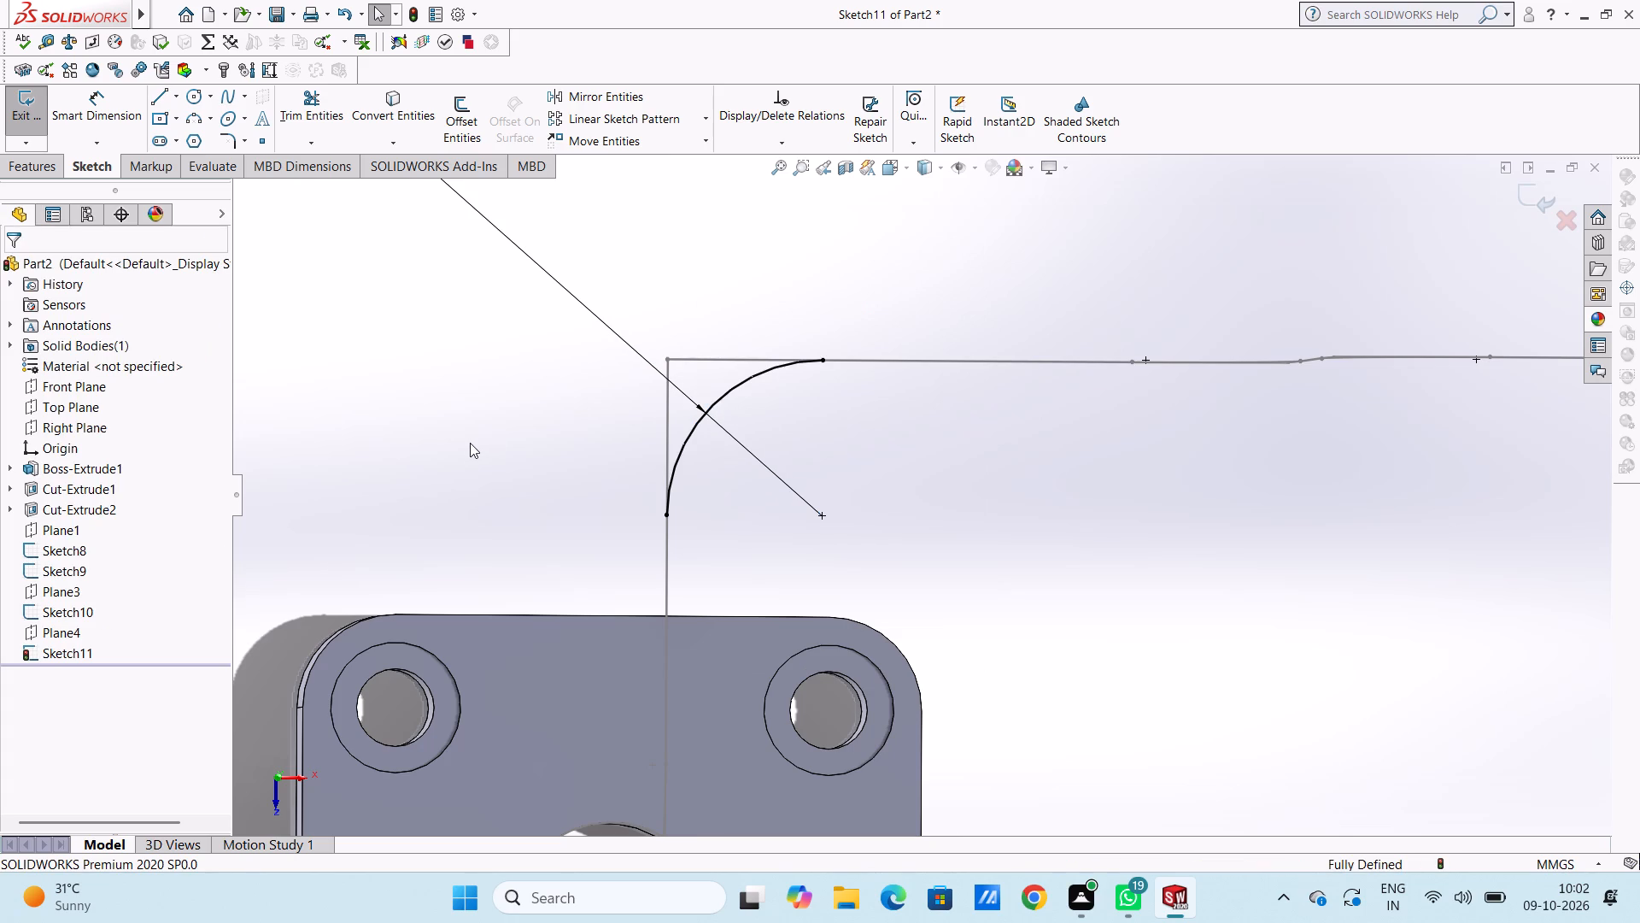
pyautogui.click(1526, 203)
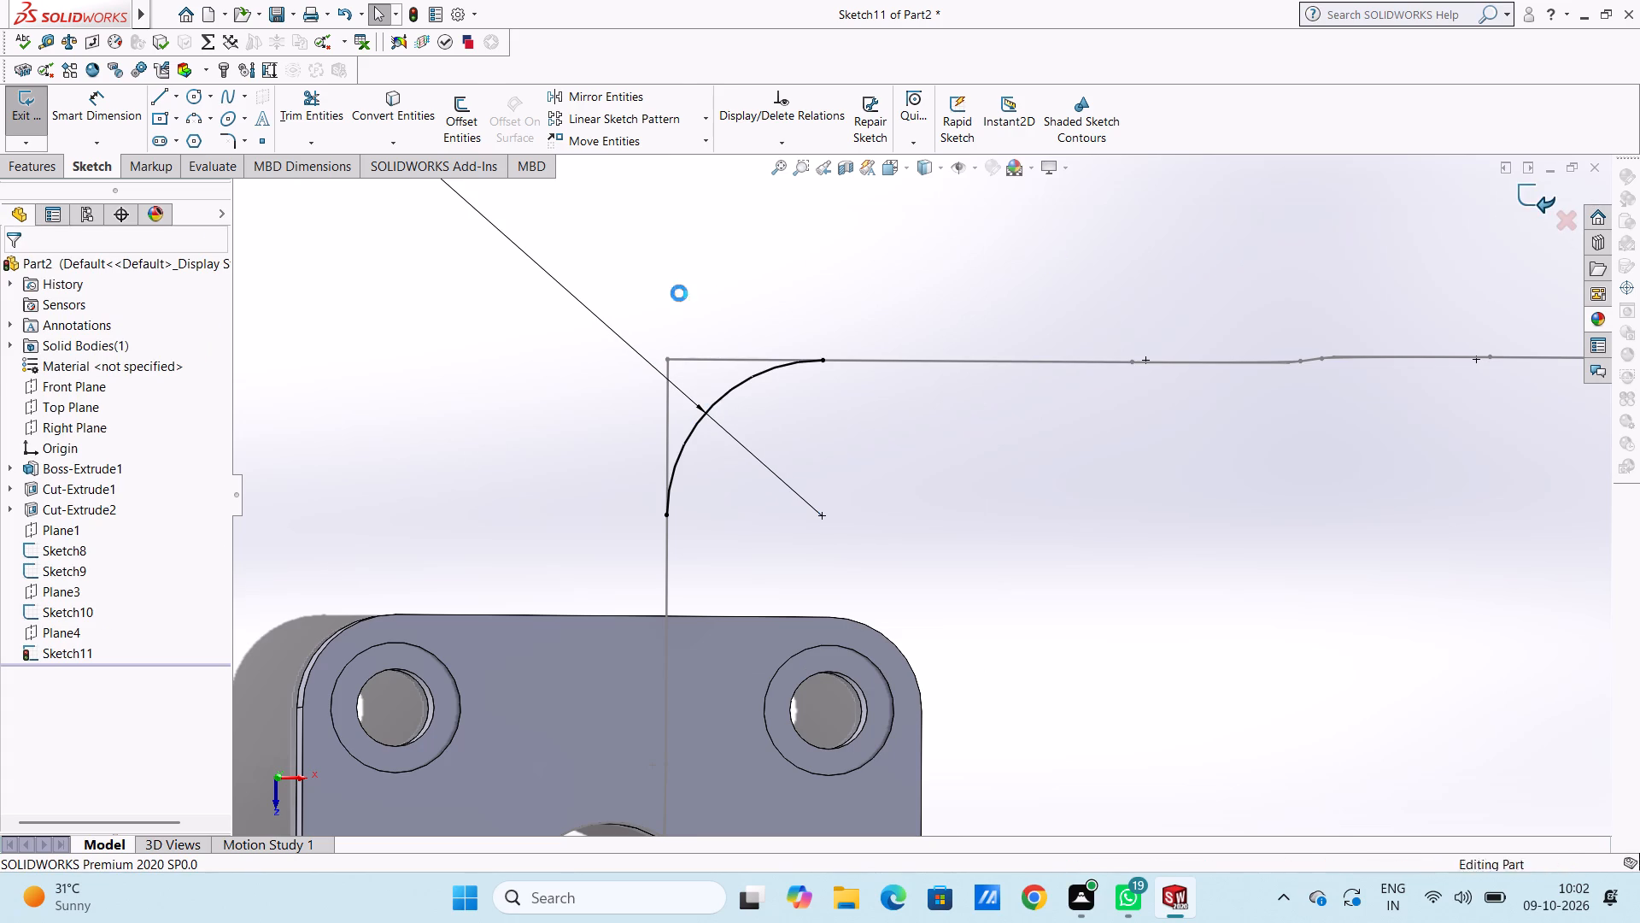
# Delete the second path sketch, Sketch10, together with its dependent arc sketch, Sketch11.
pyautogui.click(710, 359)
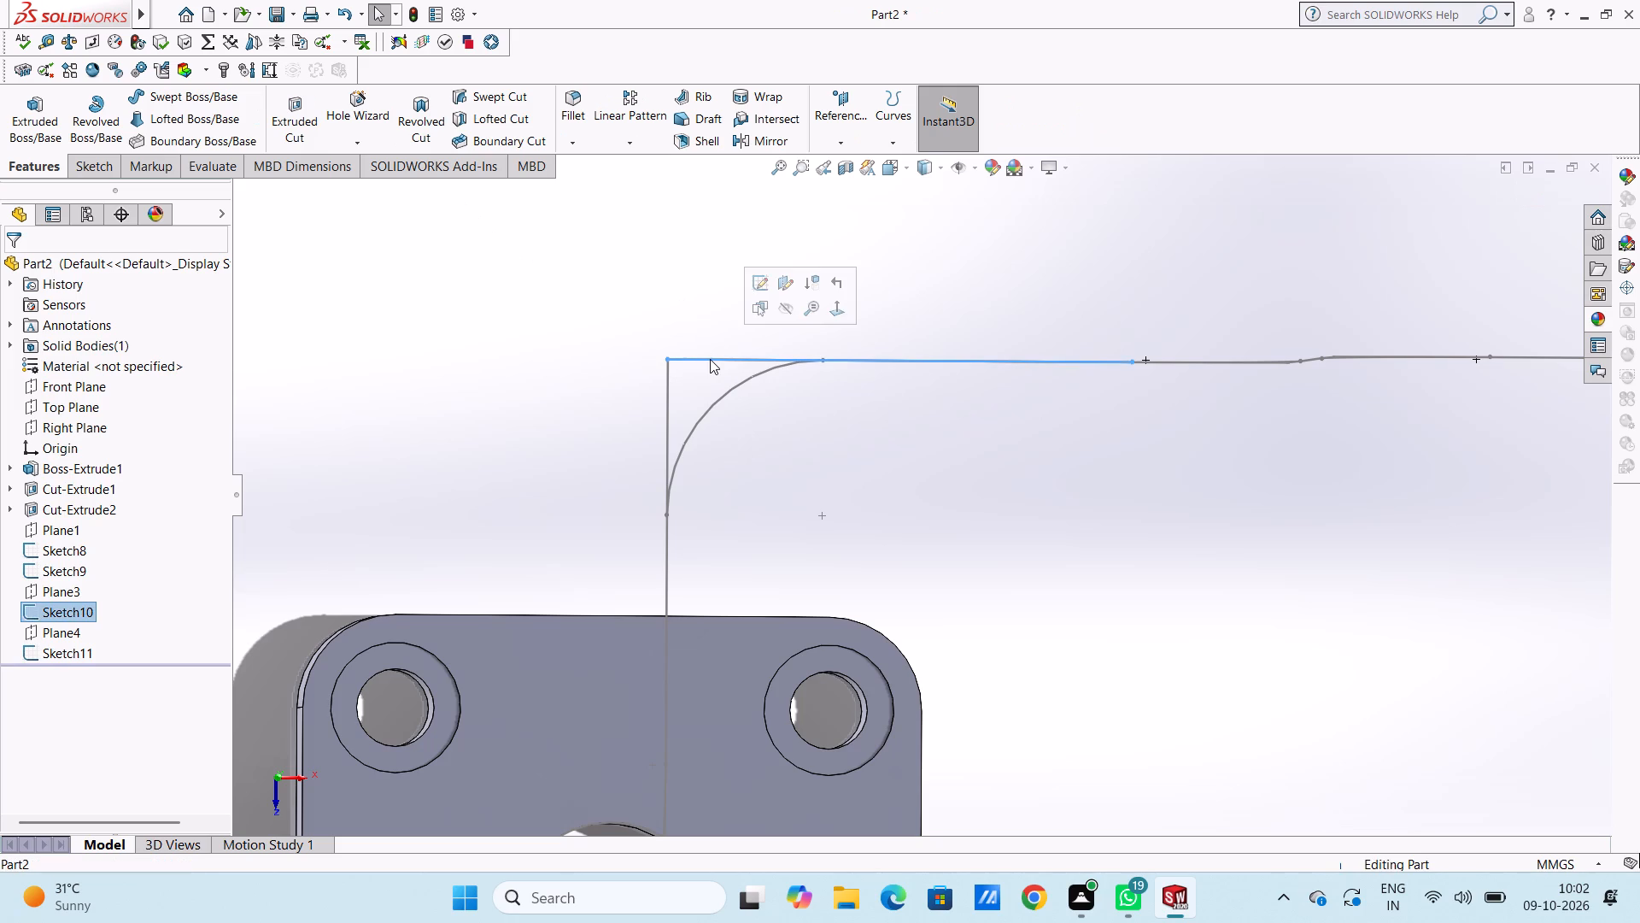
pyautogui.press('Delete')
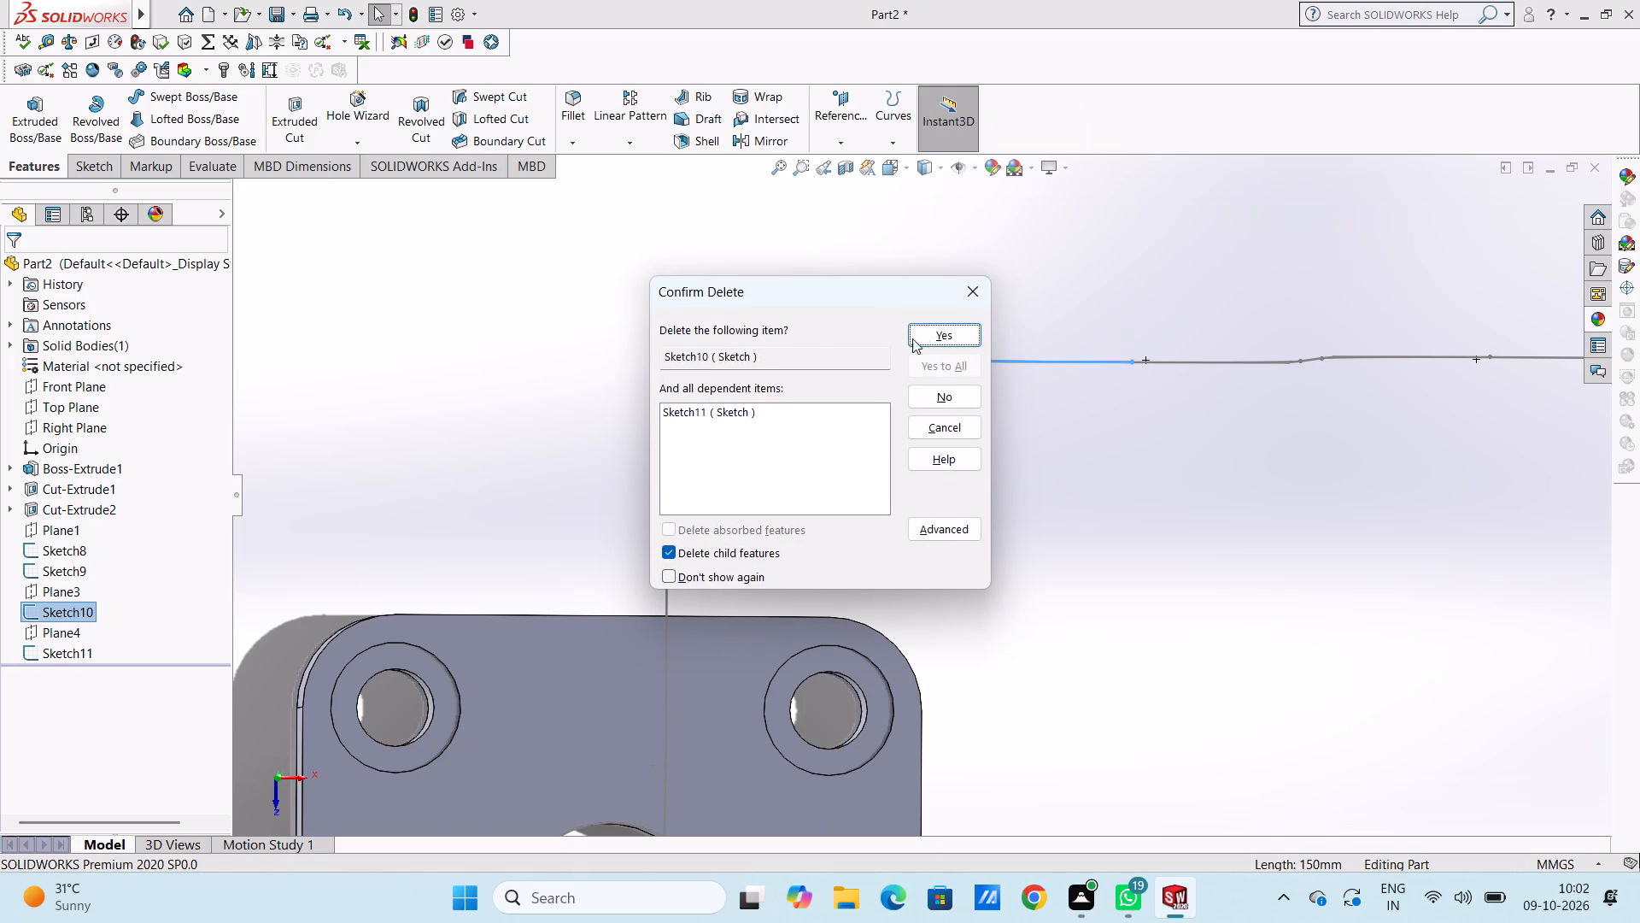
pyautogui.click(933, 338)
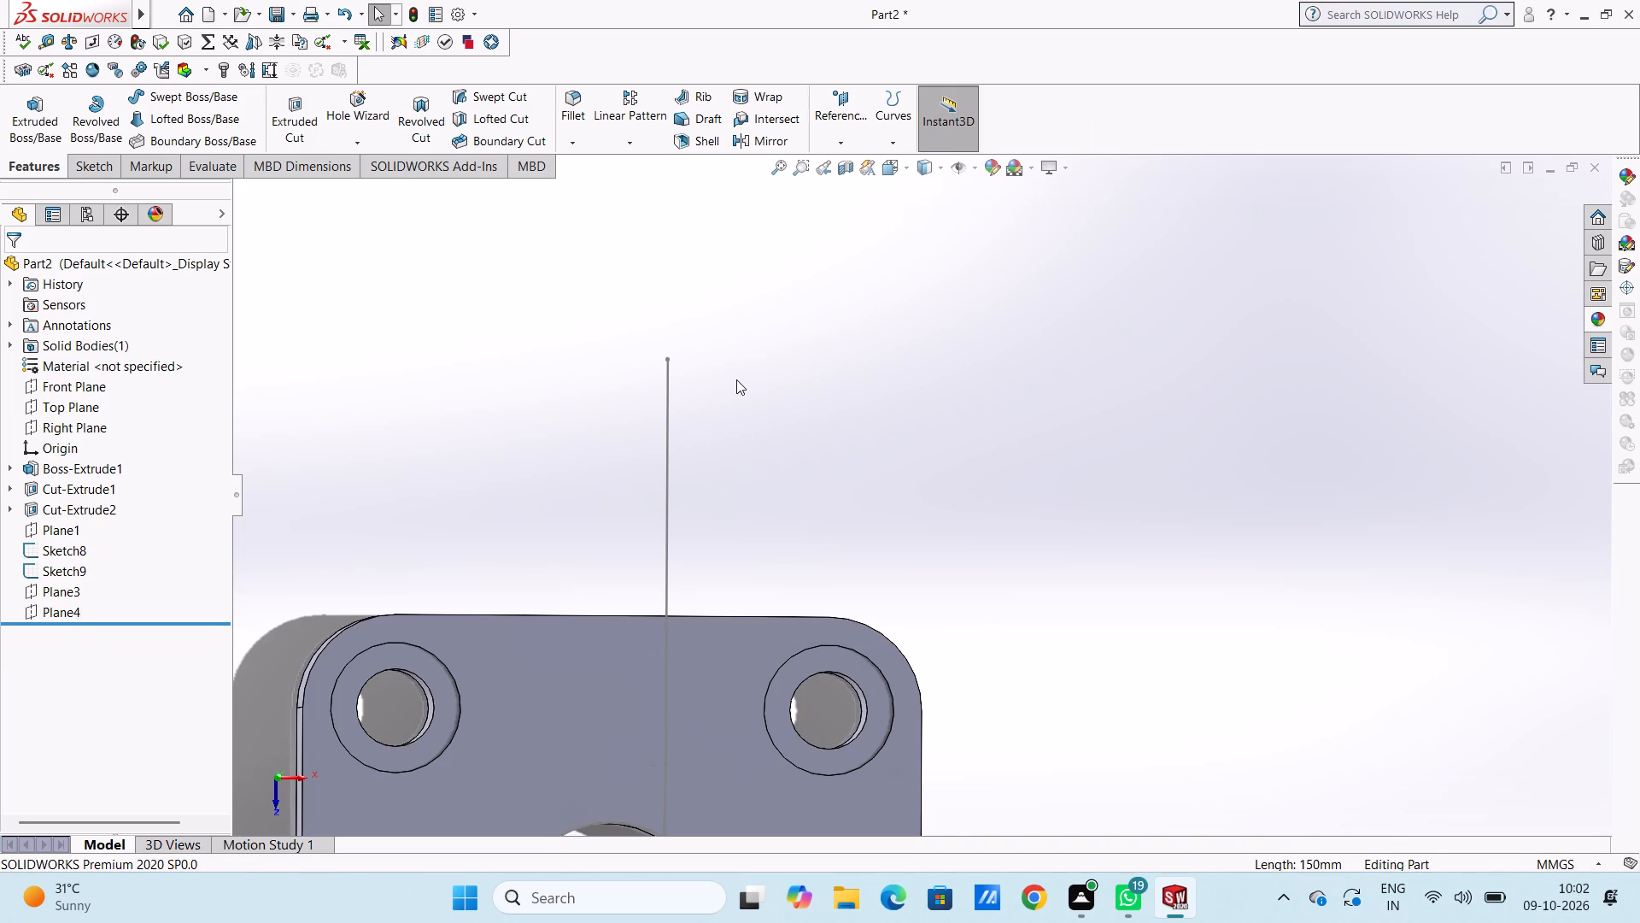
# Undo the deletion of the second path sketch, Sketch10, and its dependent arc sketch, Sketch11.
pyautogui.hotkey('ctrl', 'z')
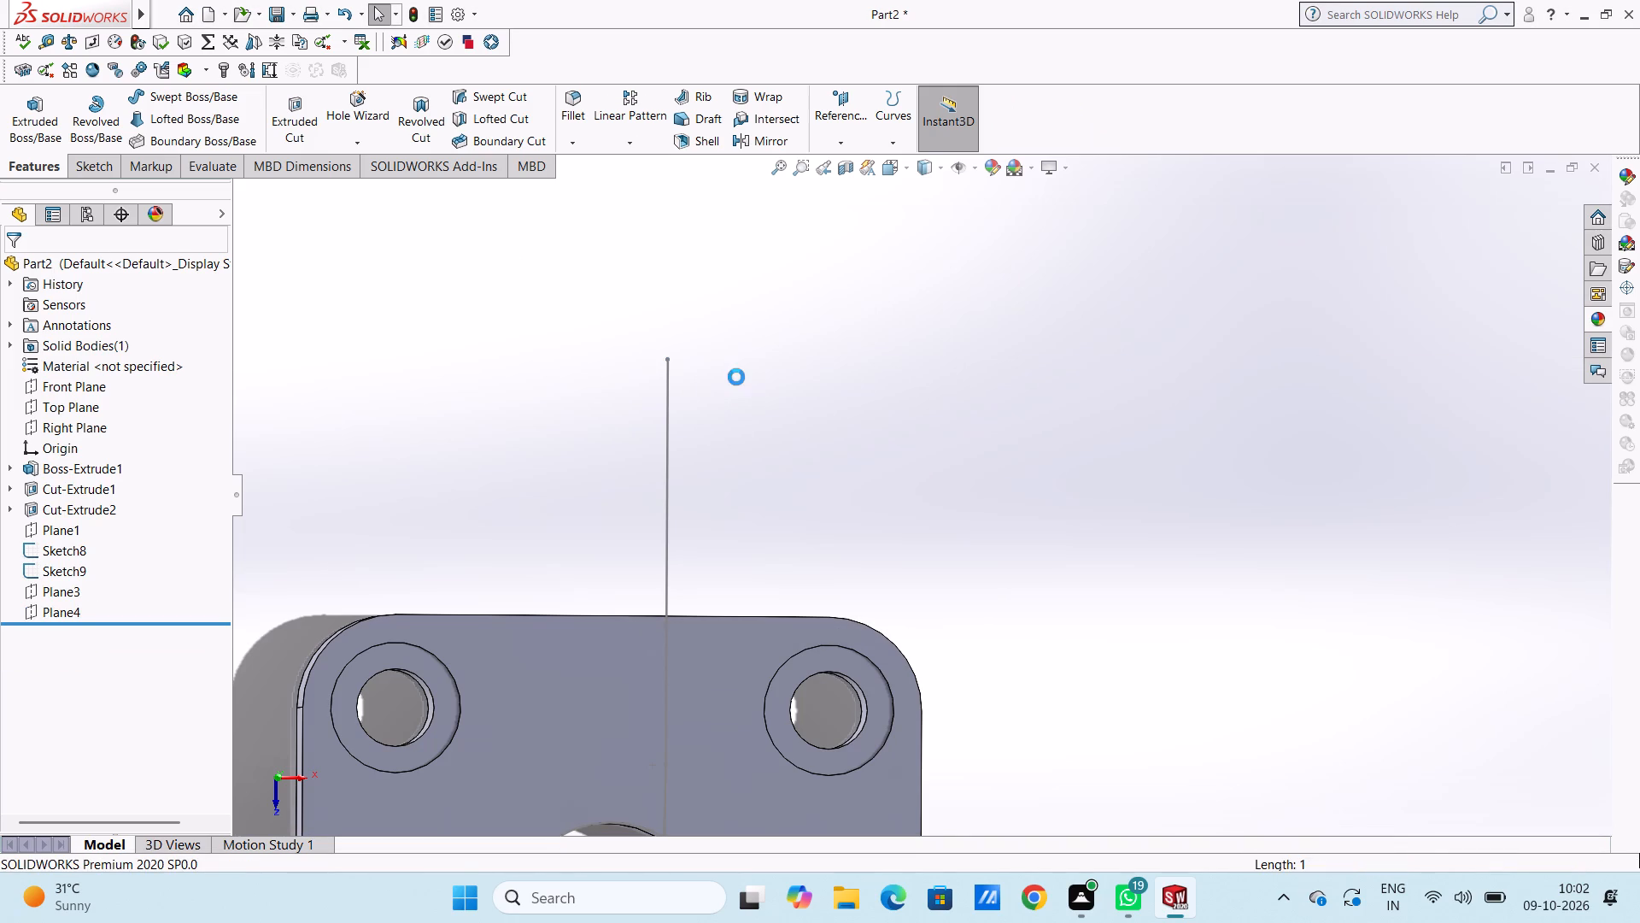
# Examine the restored path sketches and the corner arc above the plate from several angles.
pyautogui.scroll(2, 736, 377)
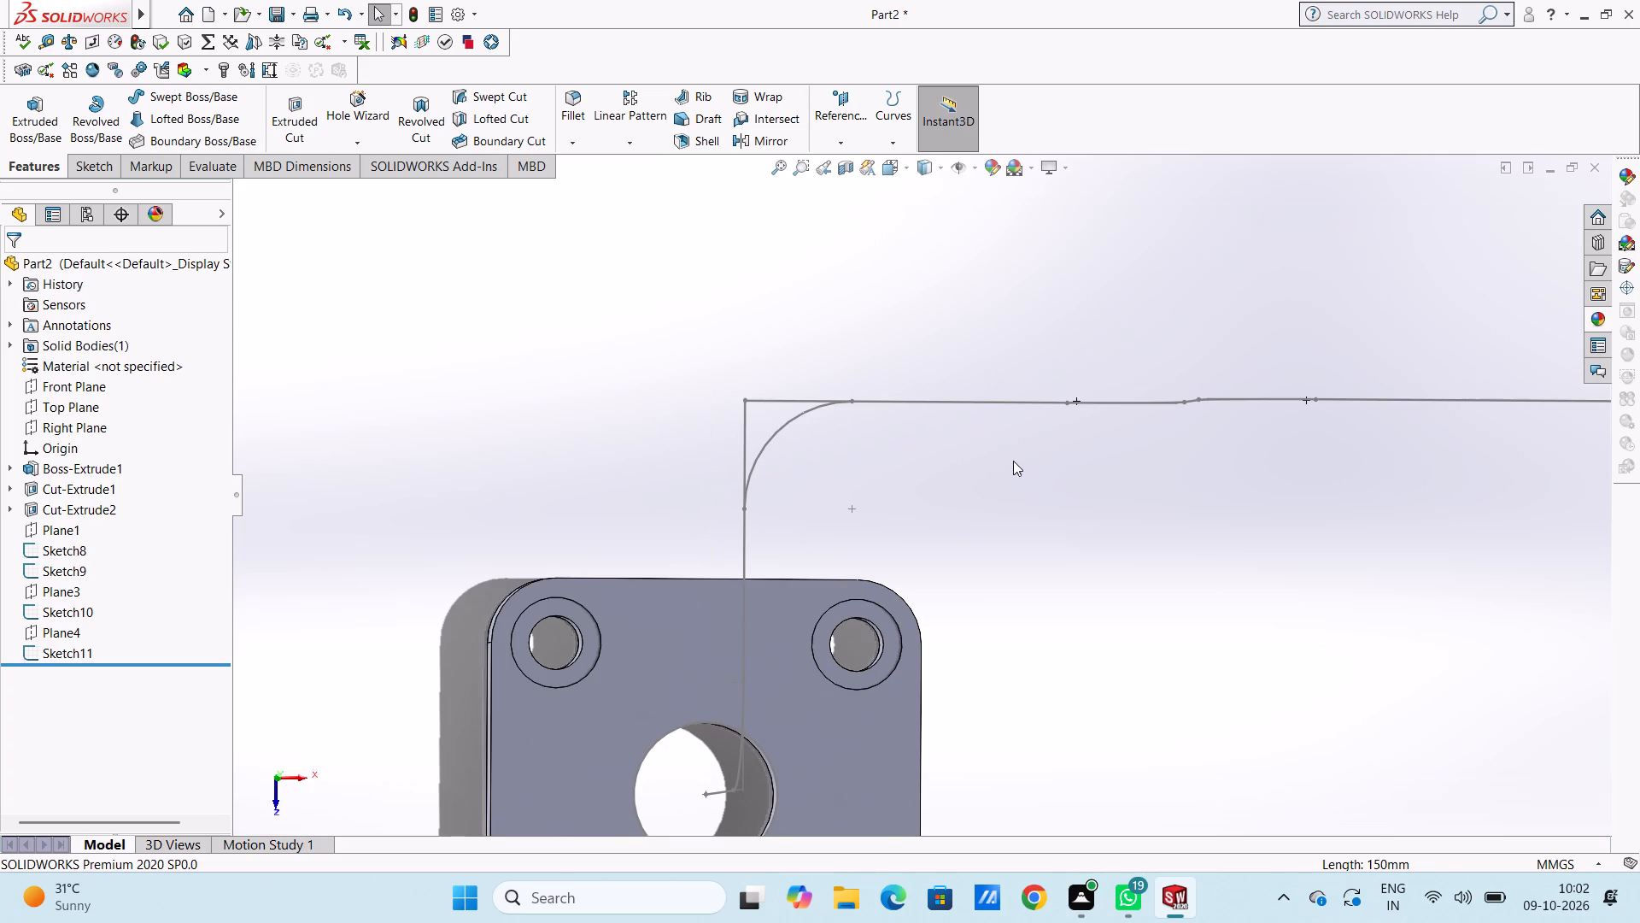
pyautogui.moveTo(1016, 461); pyautogui.dragTo(1016, 392, button='middle')
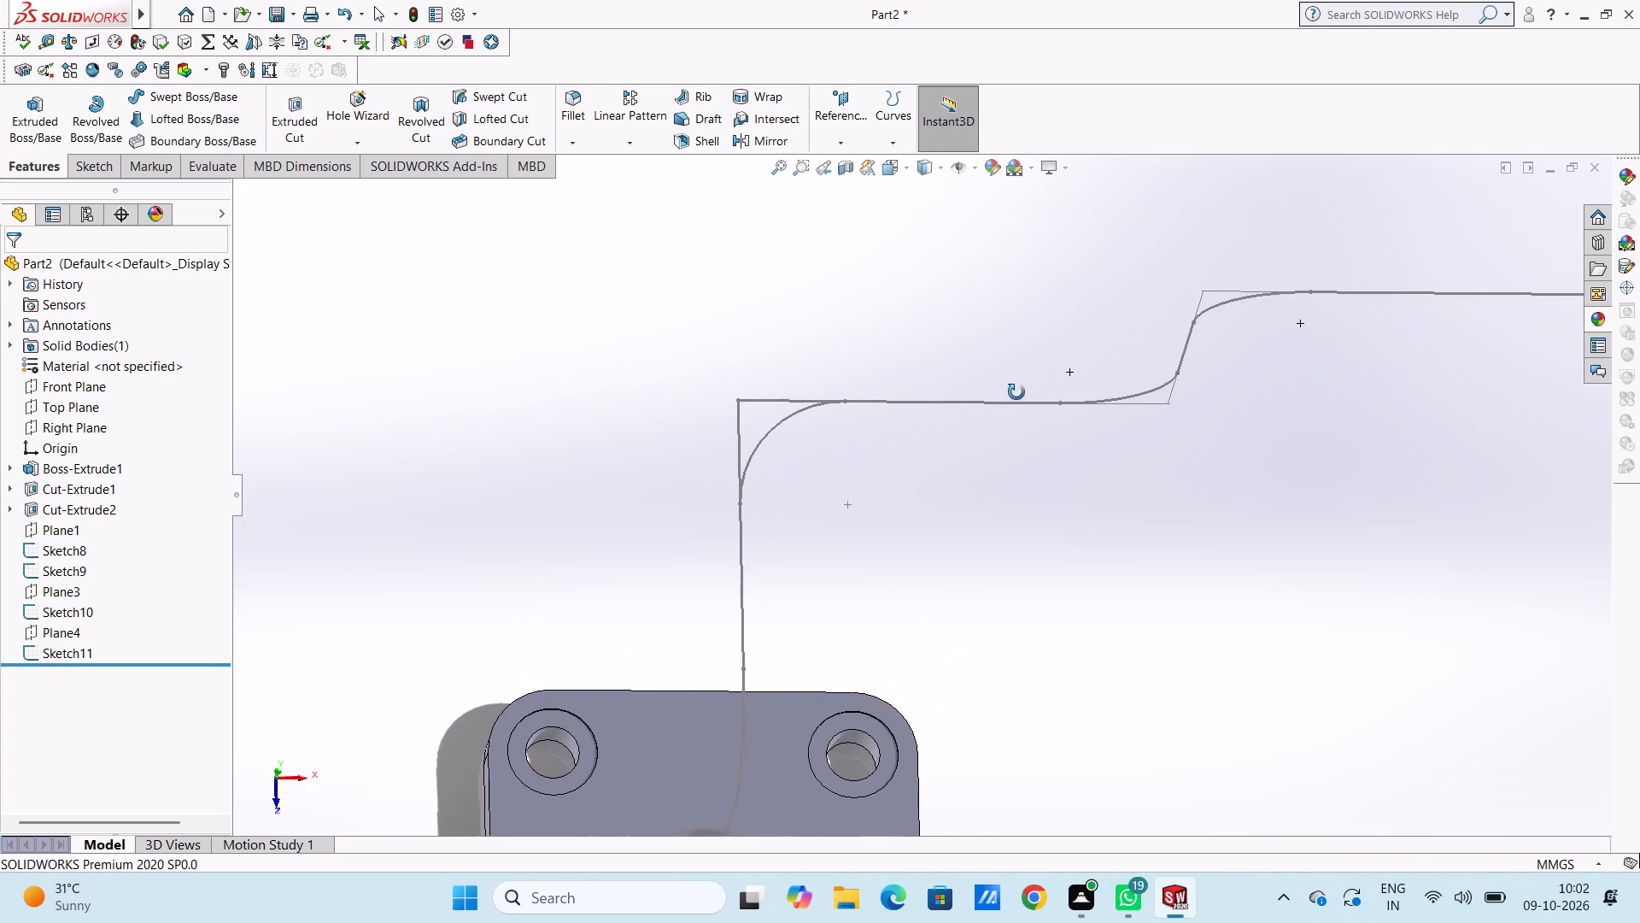
pyautogui.moveTo(1016, 392); pyautogui.dragTo(998, 394, button='middle')
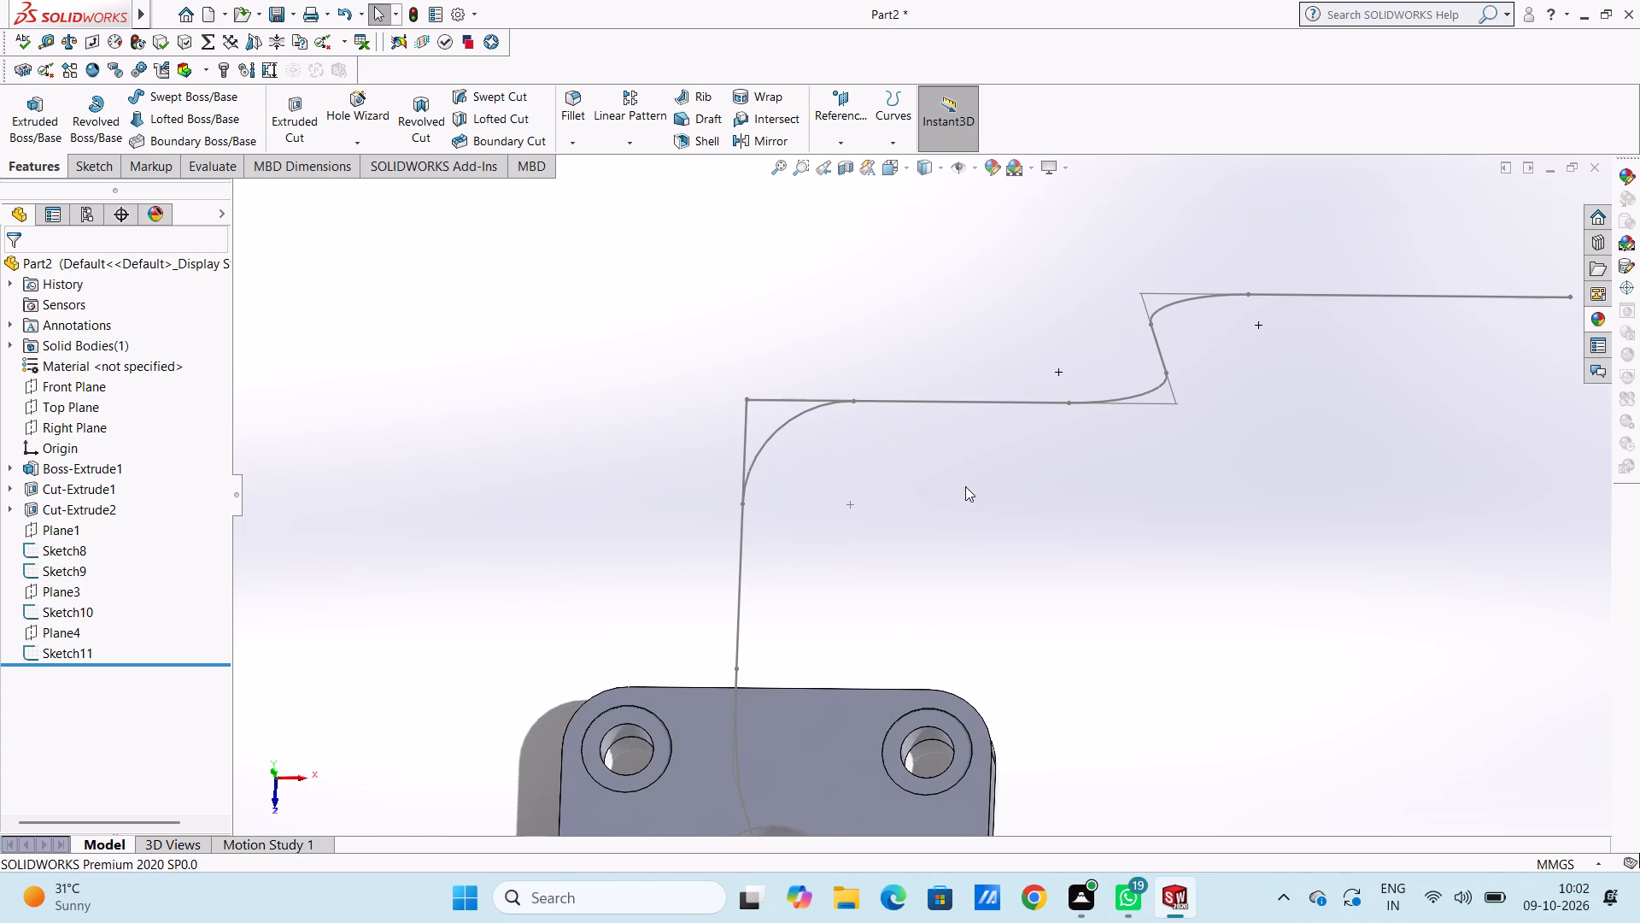
pyautogui.scroll(3, 1006, 524)
pyautogui.moveTo(1094, 600); pyautogui.dragTo(1112, 507, button='middle')
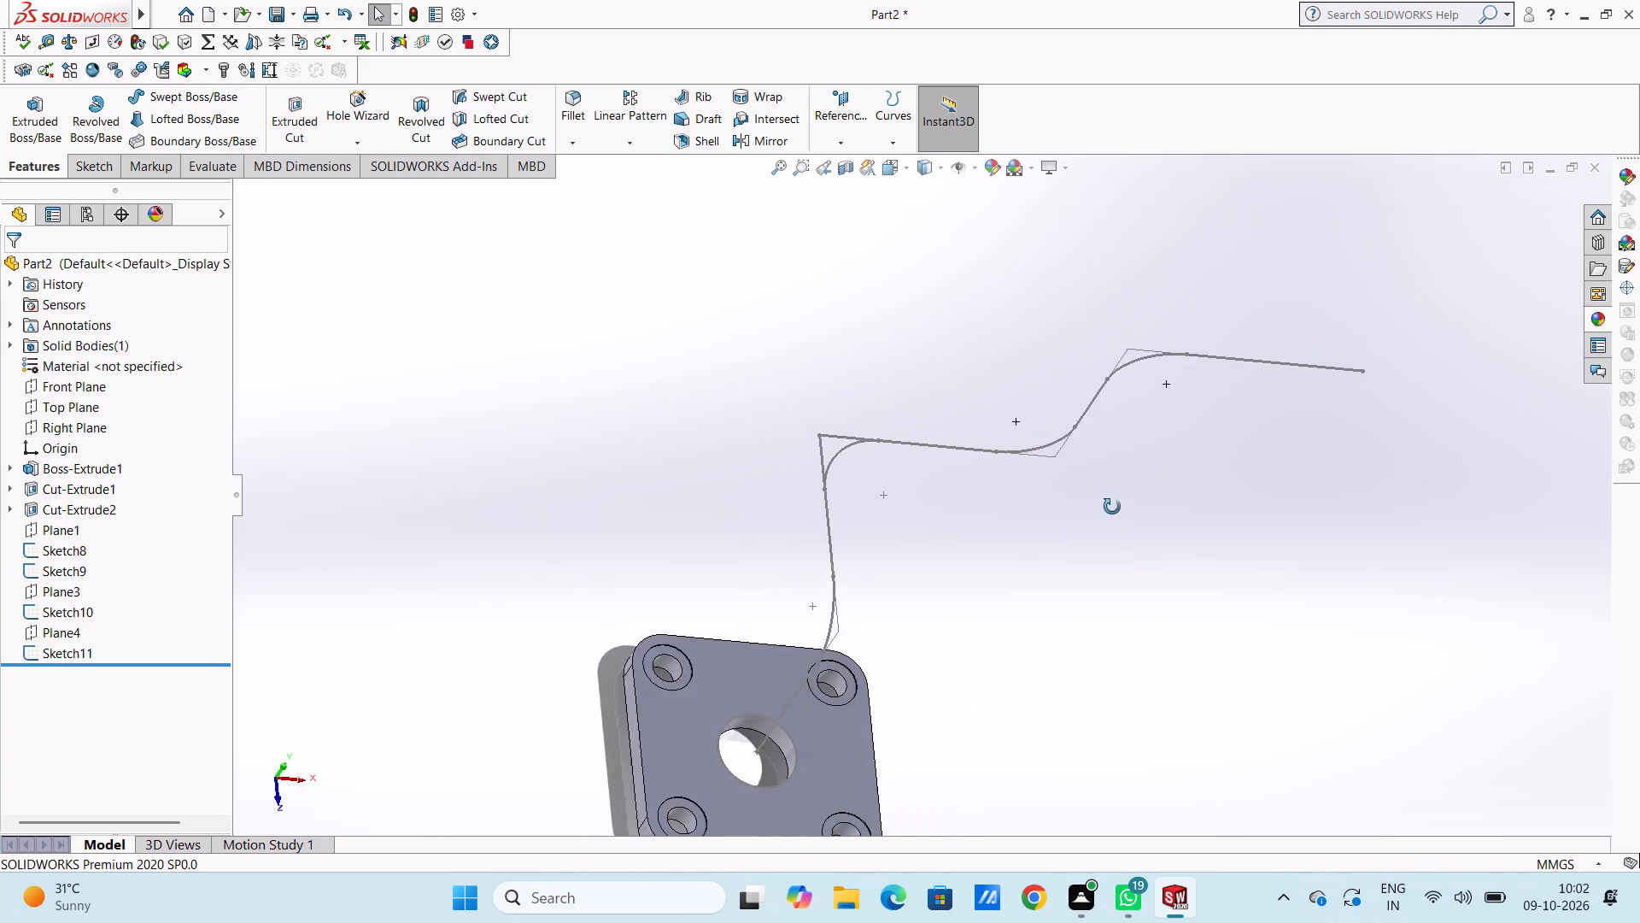
pyautogui.moveTo(1112, 507); pyautogui.dragTo(1072, 512, button='middle')
pyautogui.scroll(3, 1086, 686)
pyautogui.scroll(-5, 1063, 710)
pyautogui.scroll(2, 798, 363)
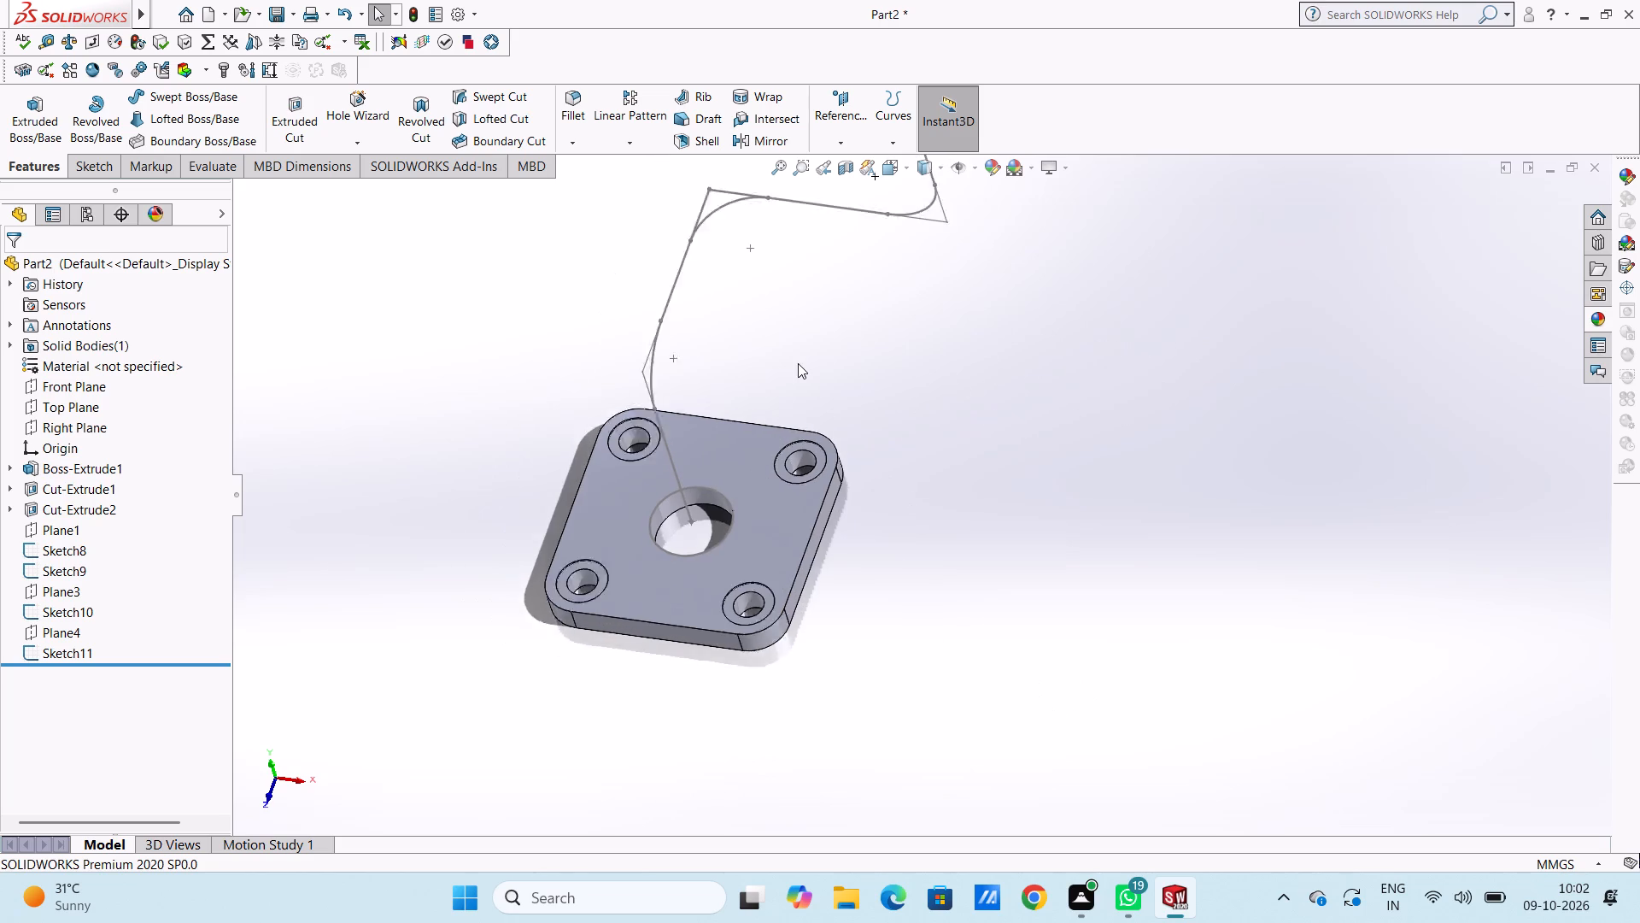
pyautogui.scroll(1, 798, 363)
pyautogui.scroll(-2, 859, 359)
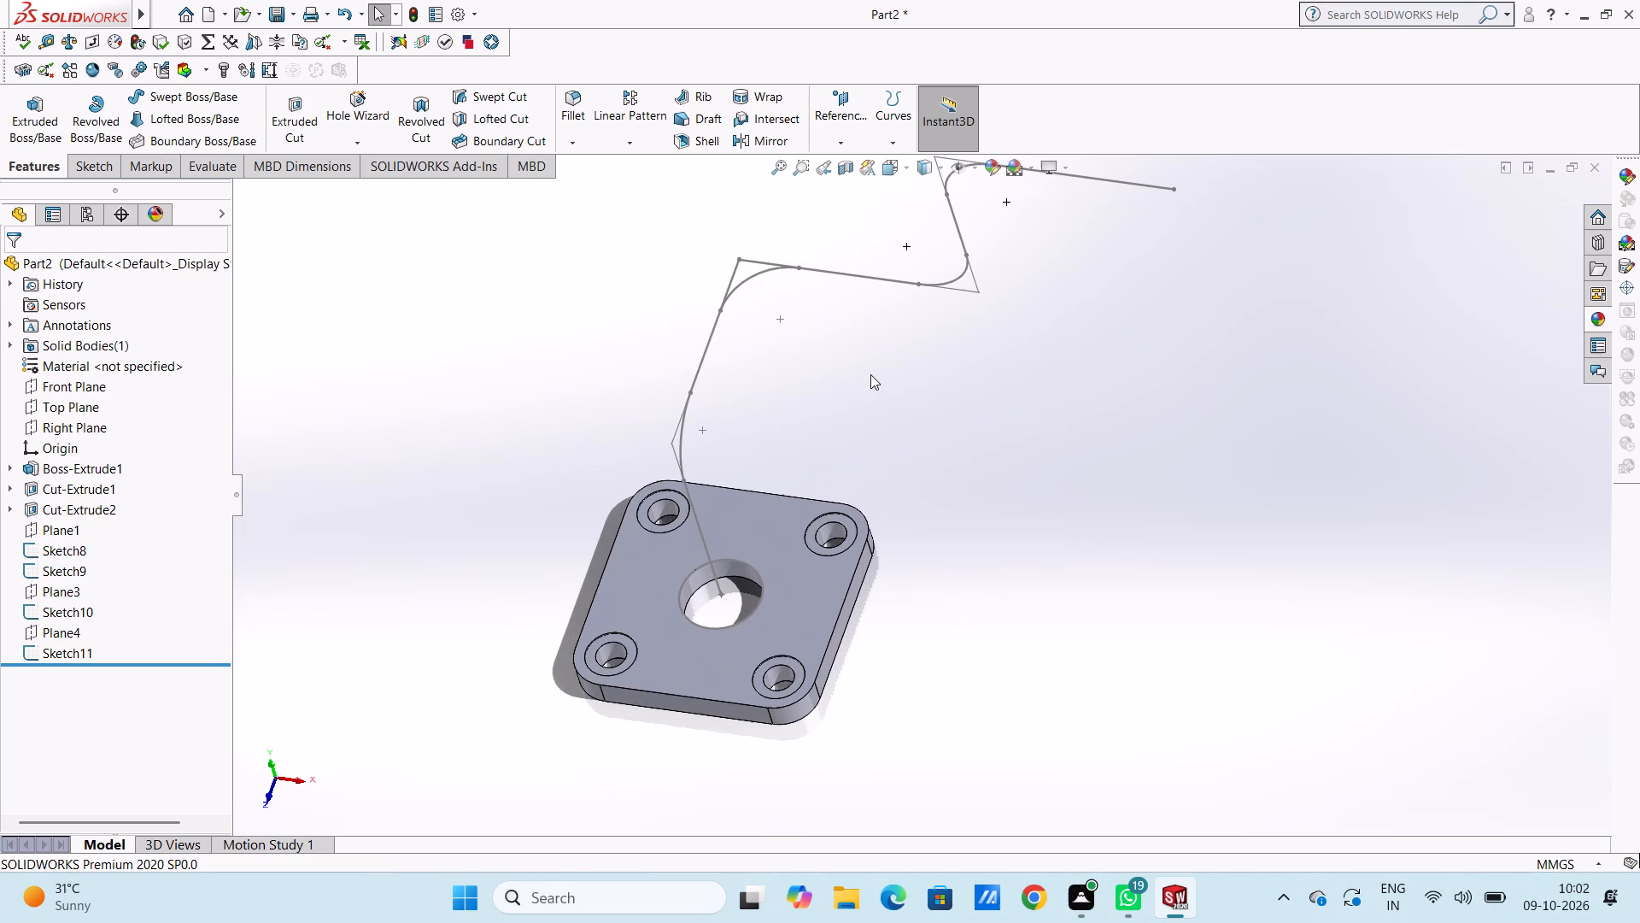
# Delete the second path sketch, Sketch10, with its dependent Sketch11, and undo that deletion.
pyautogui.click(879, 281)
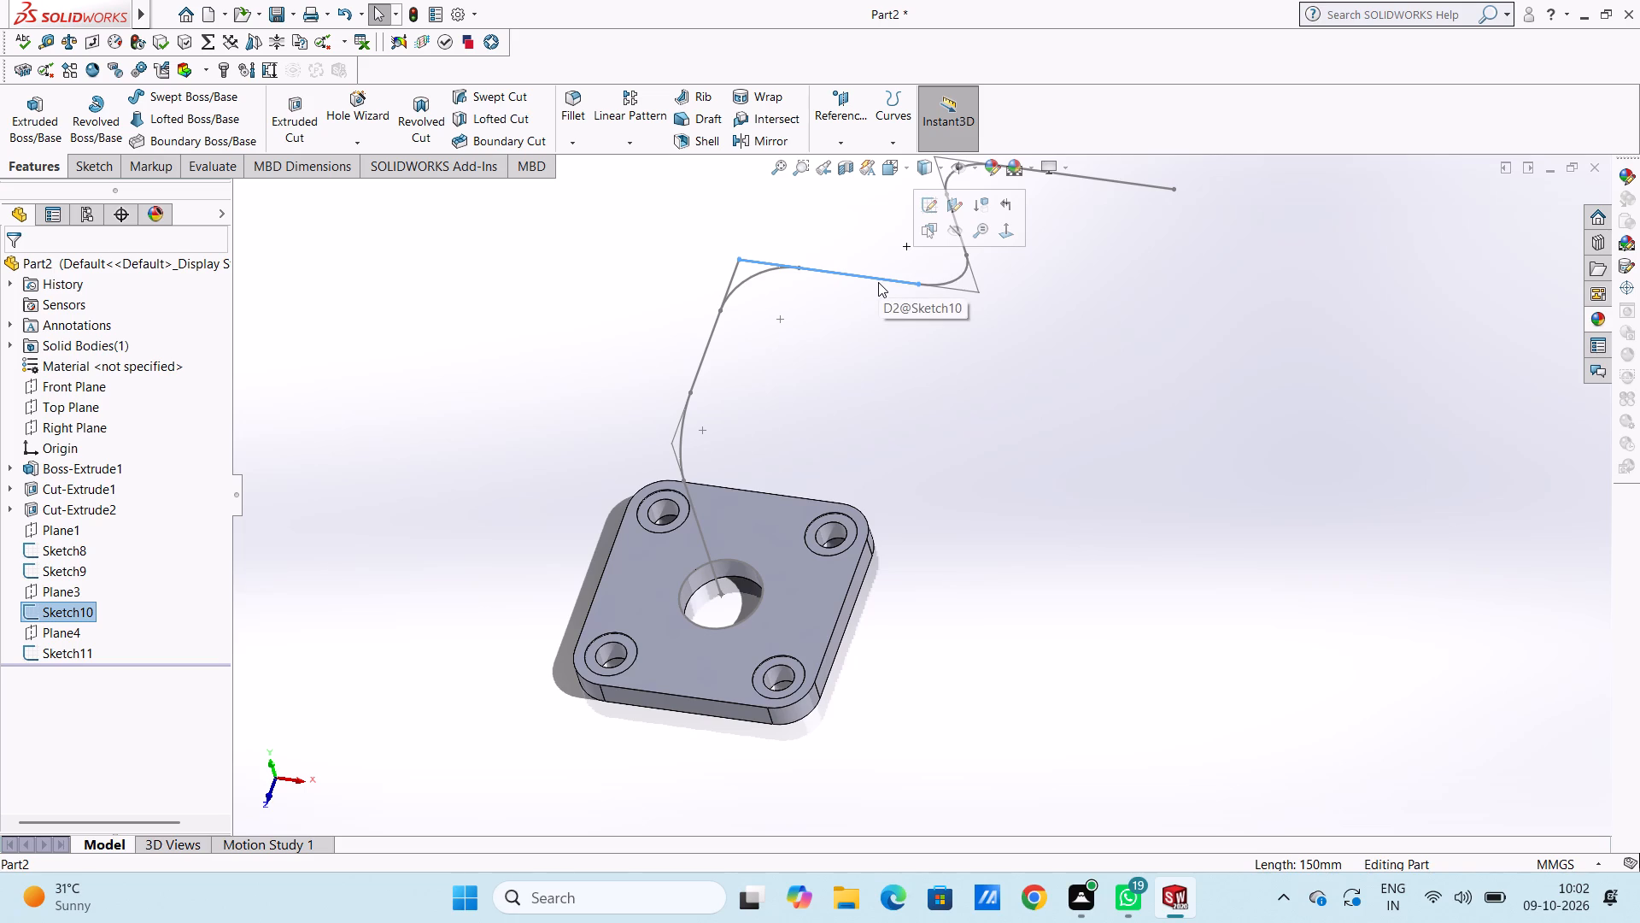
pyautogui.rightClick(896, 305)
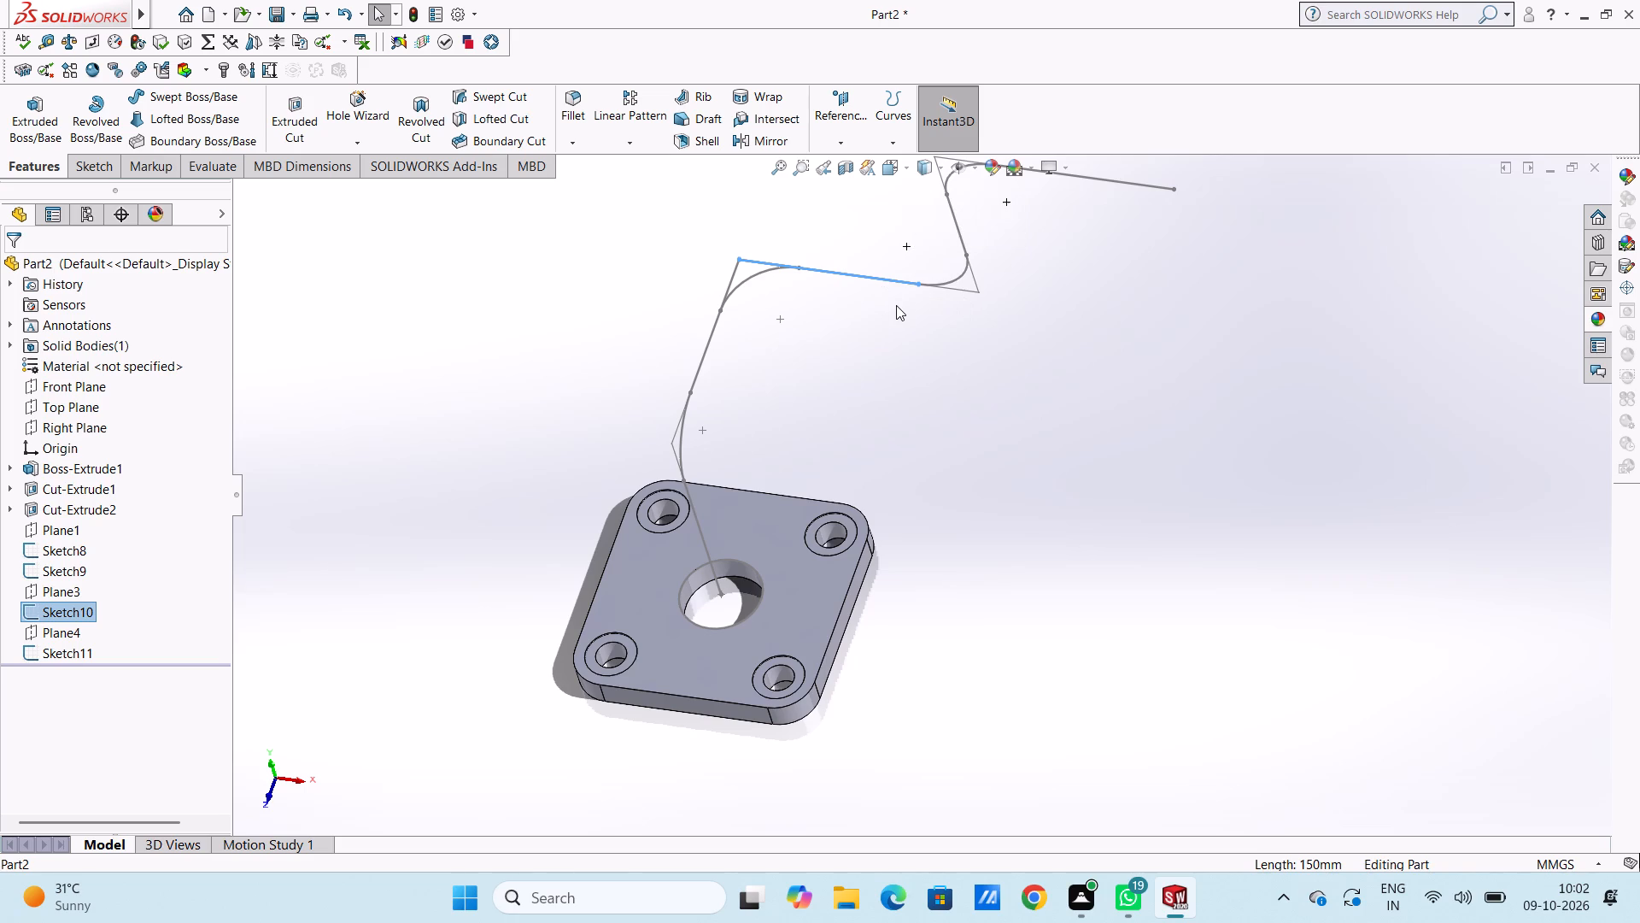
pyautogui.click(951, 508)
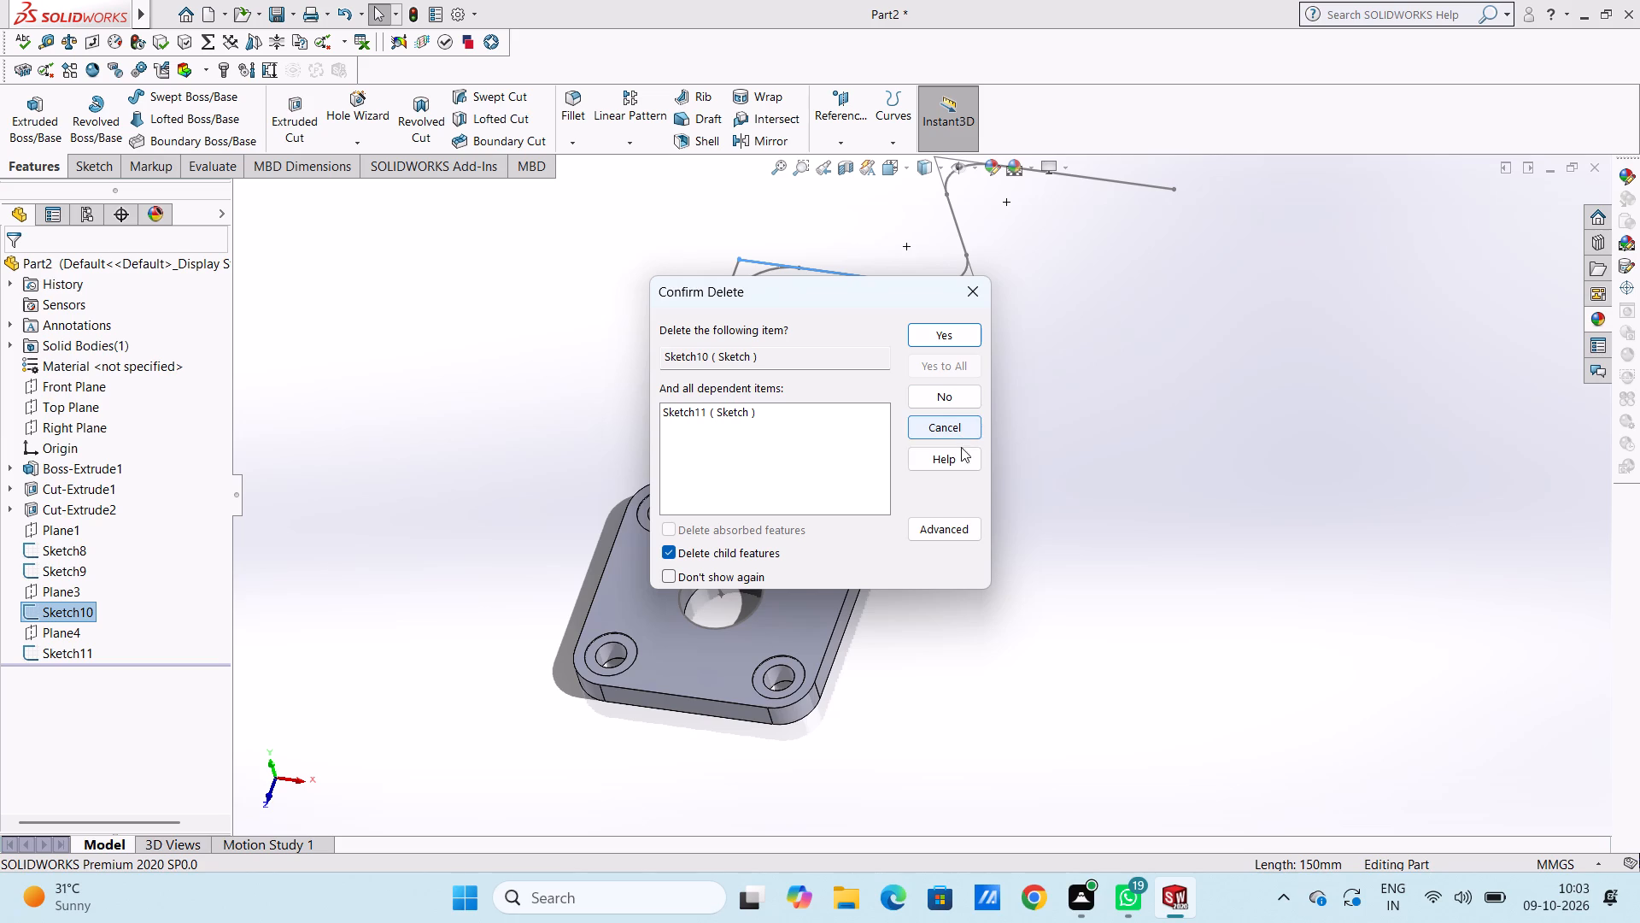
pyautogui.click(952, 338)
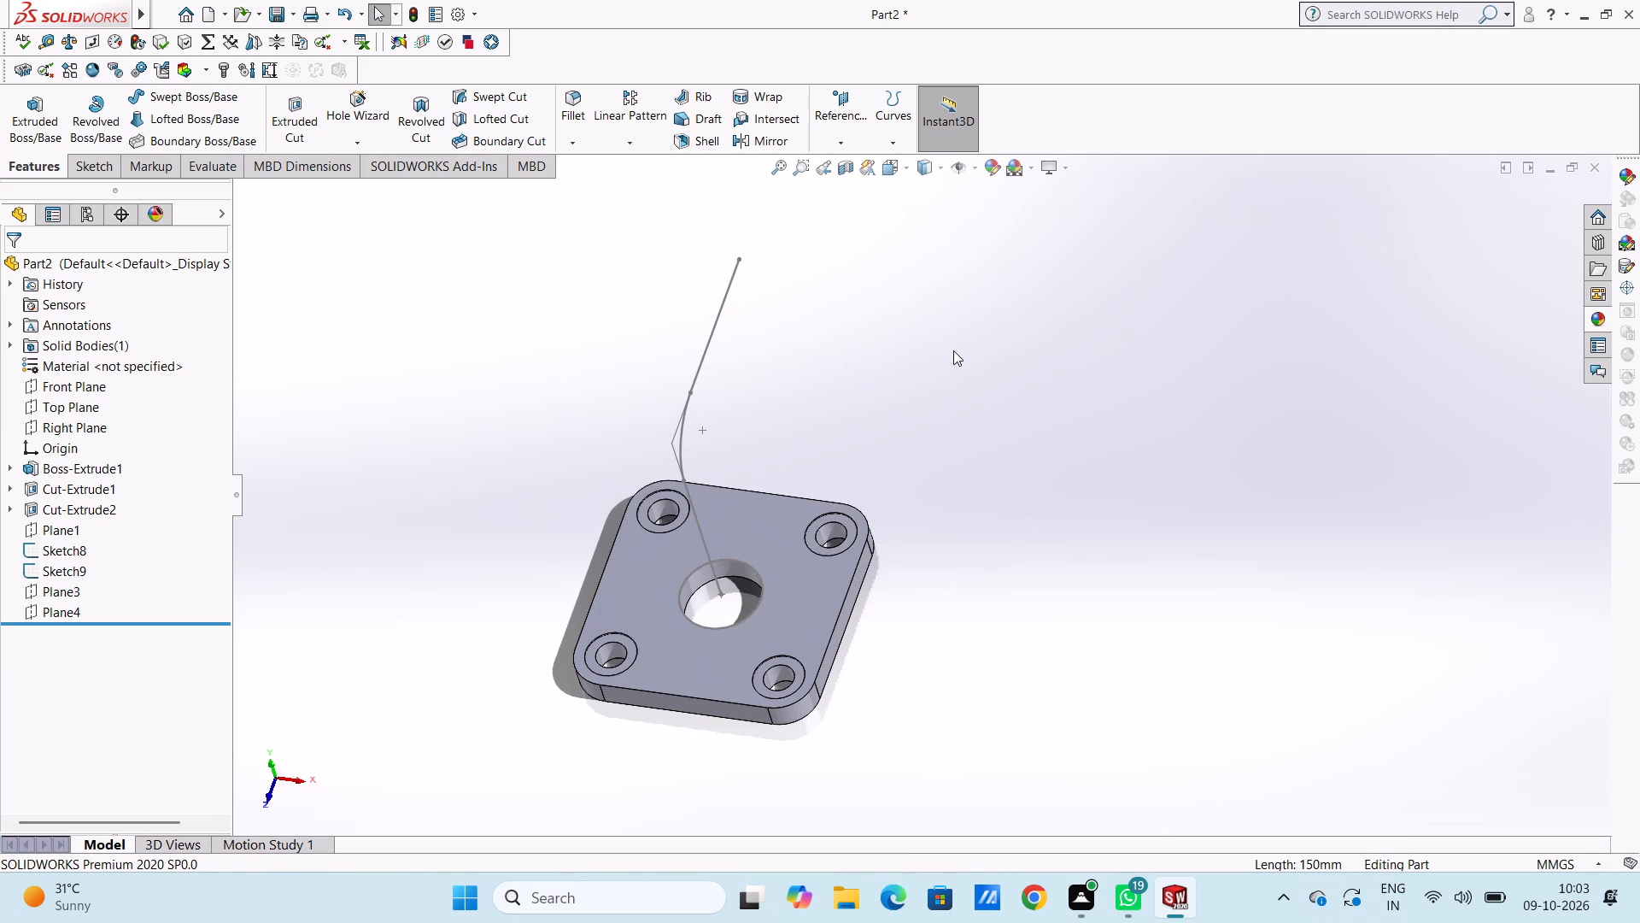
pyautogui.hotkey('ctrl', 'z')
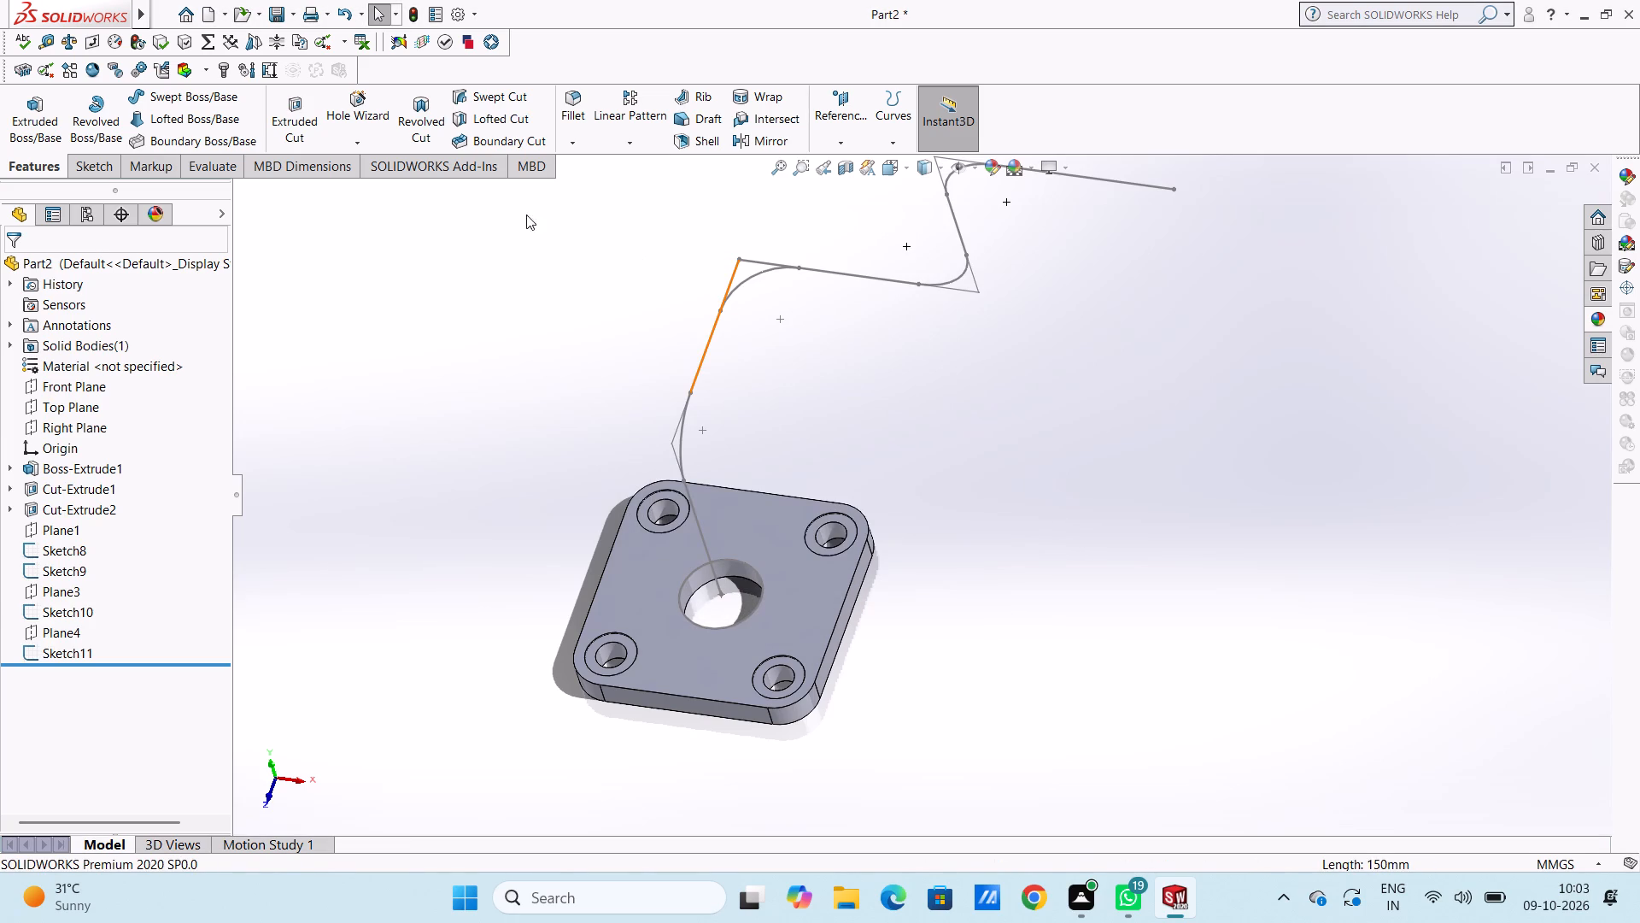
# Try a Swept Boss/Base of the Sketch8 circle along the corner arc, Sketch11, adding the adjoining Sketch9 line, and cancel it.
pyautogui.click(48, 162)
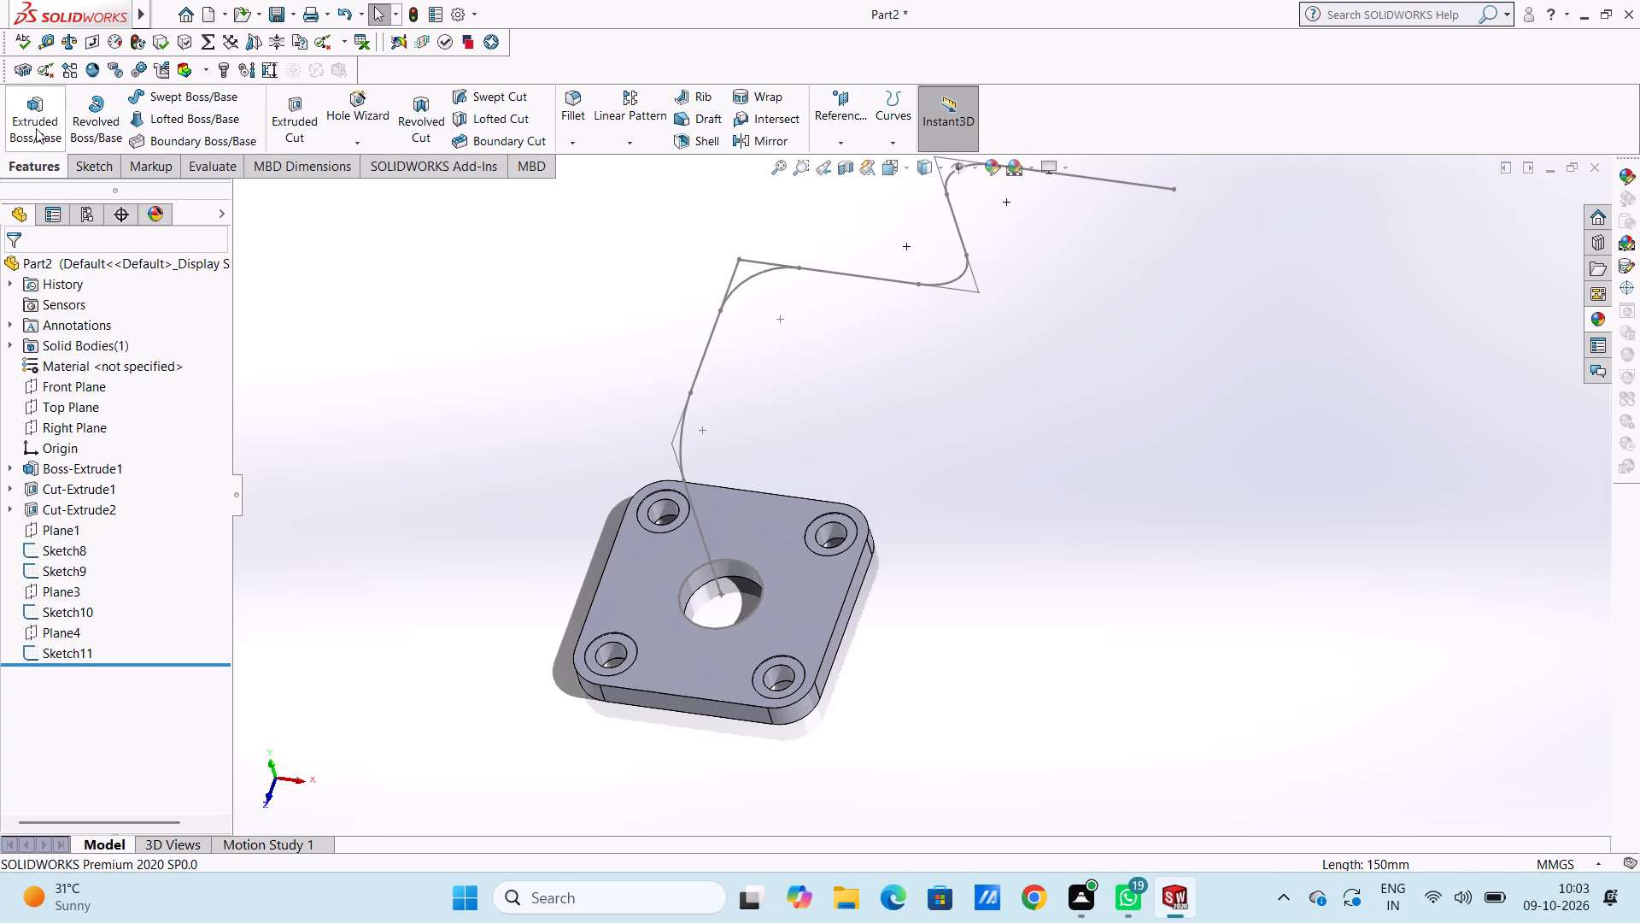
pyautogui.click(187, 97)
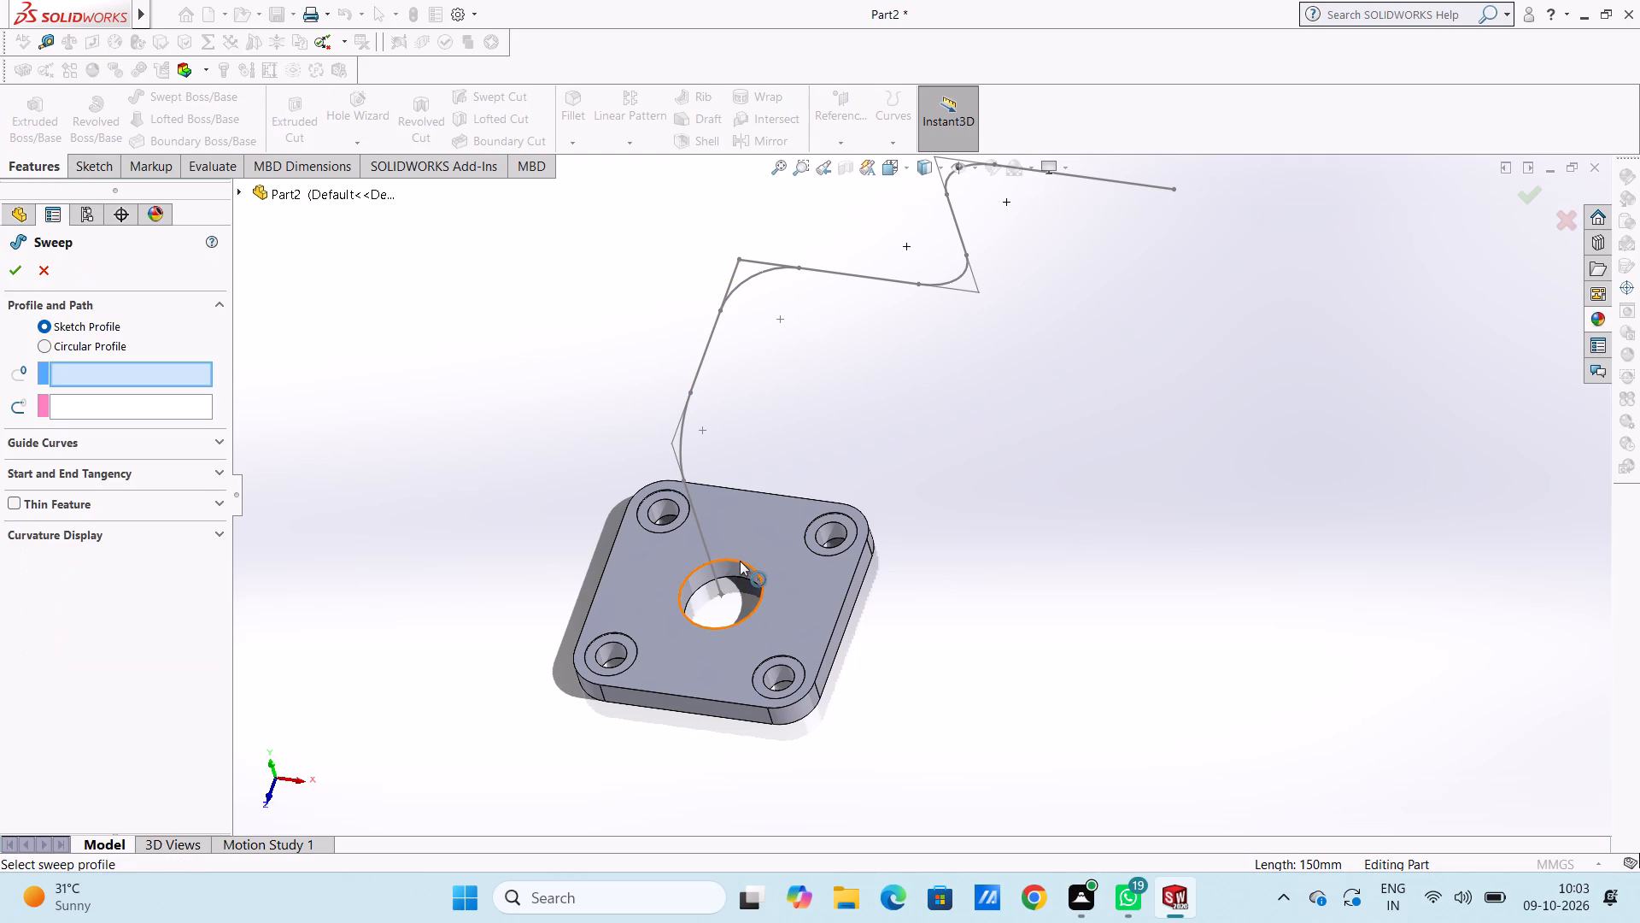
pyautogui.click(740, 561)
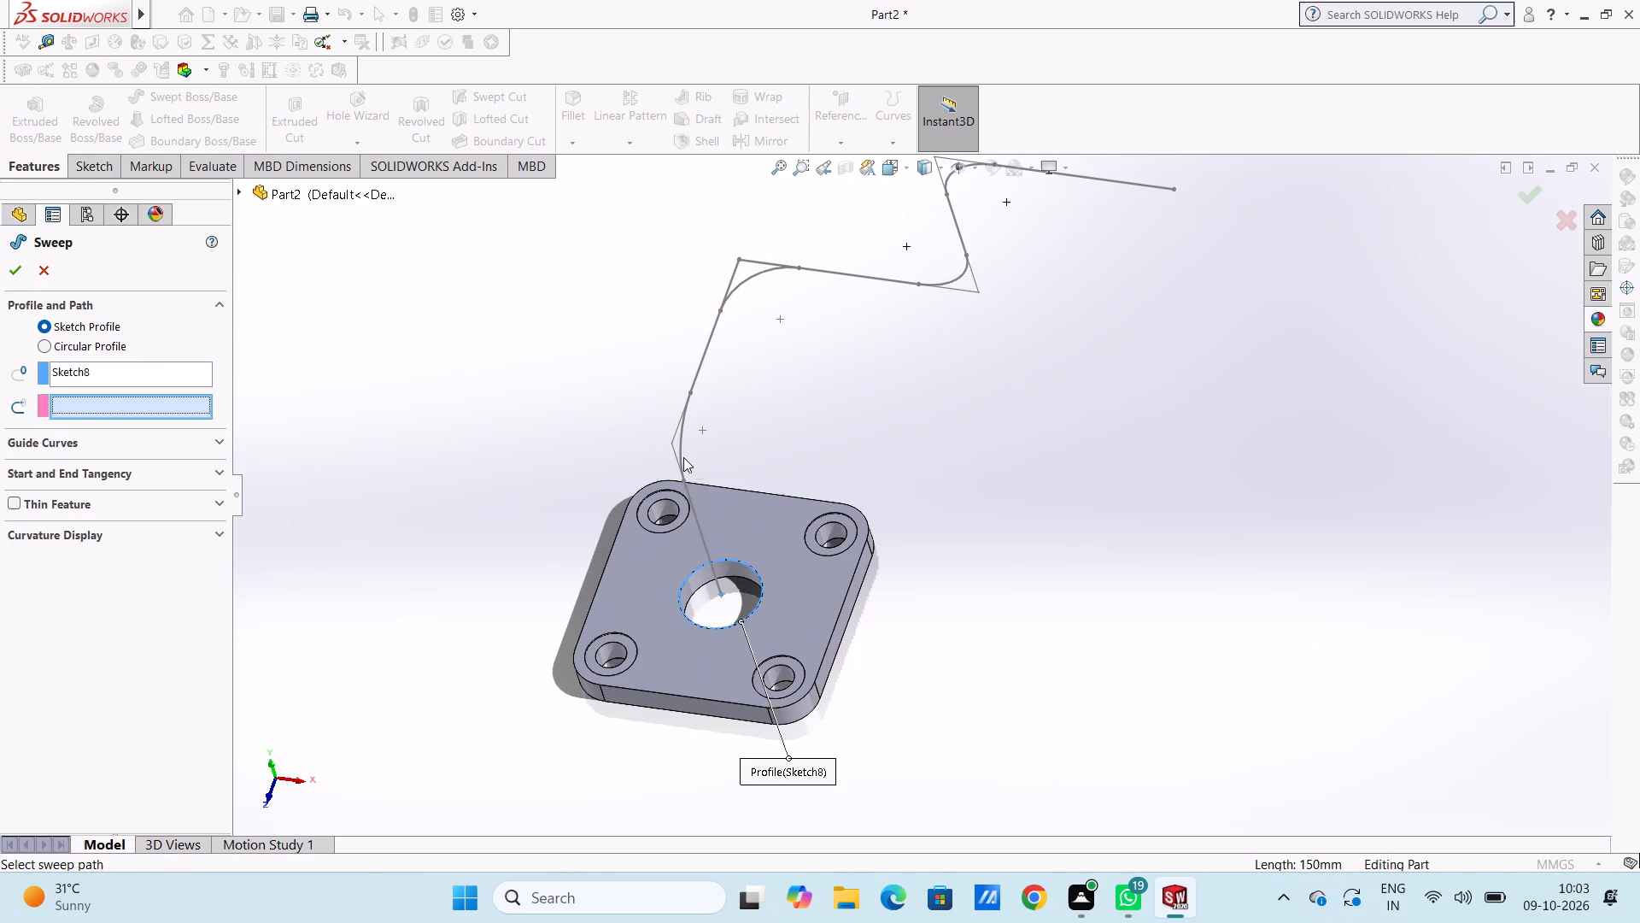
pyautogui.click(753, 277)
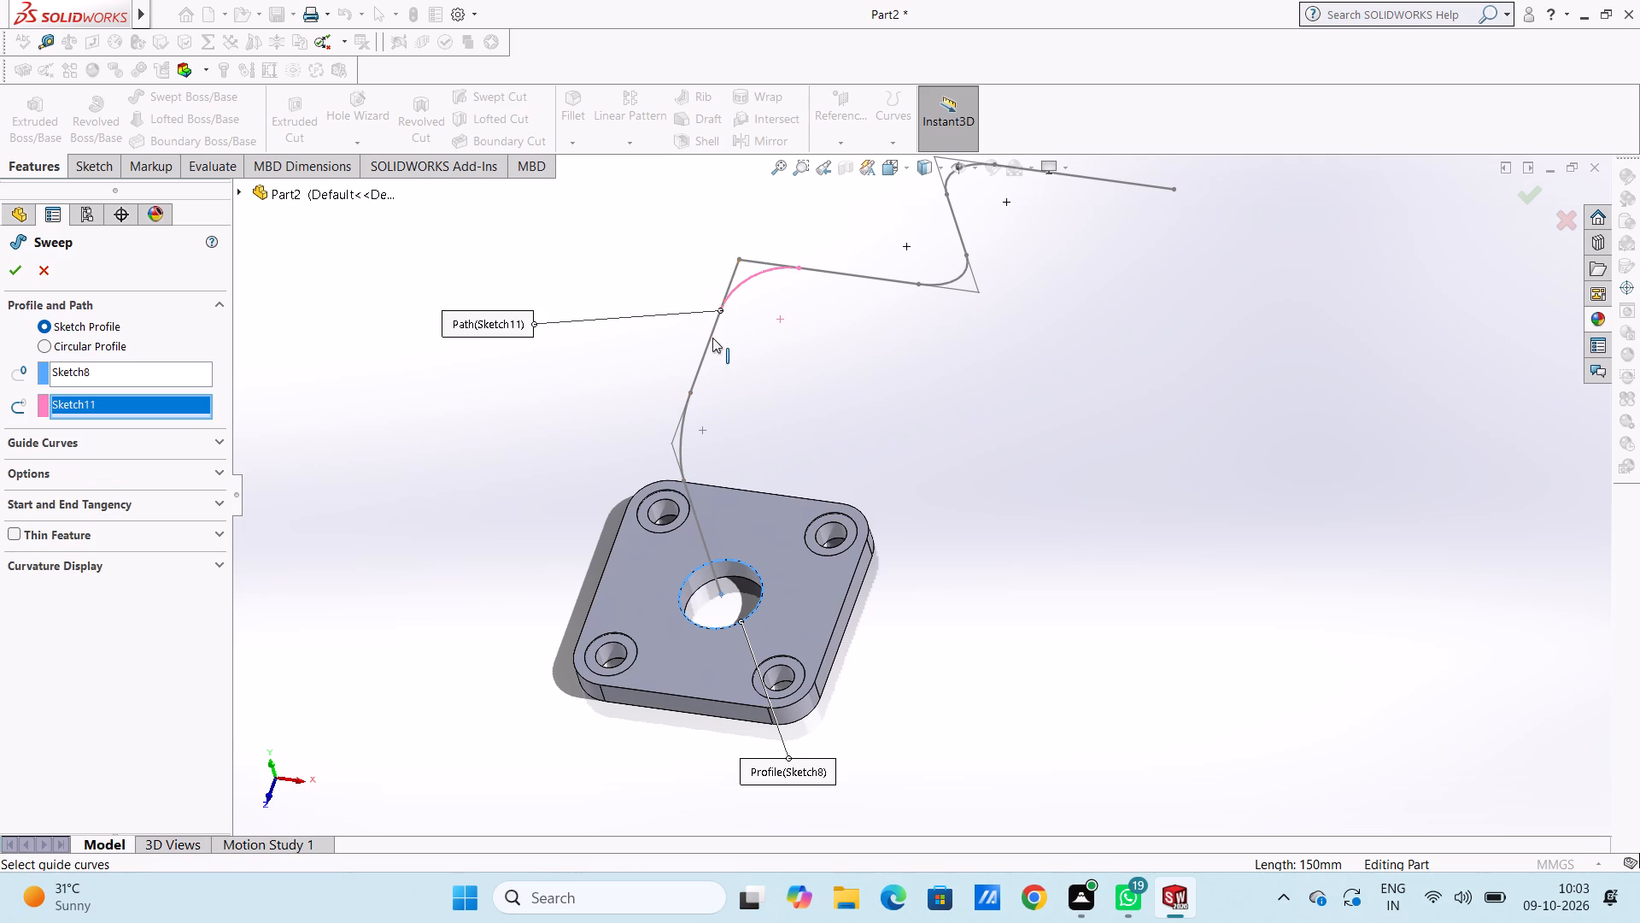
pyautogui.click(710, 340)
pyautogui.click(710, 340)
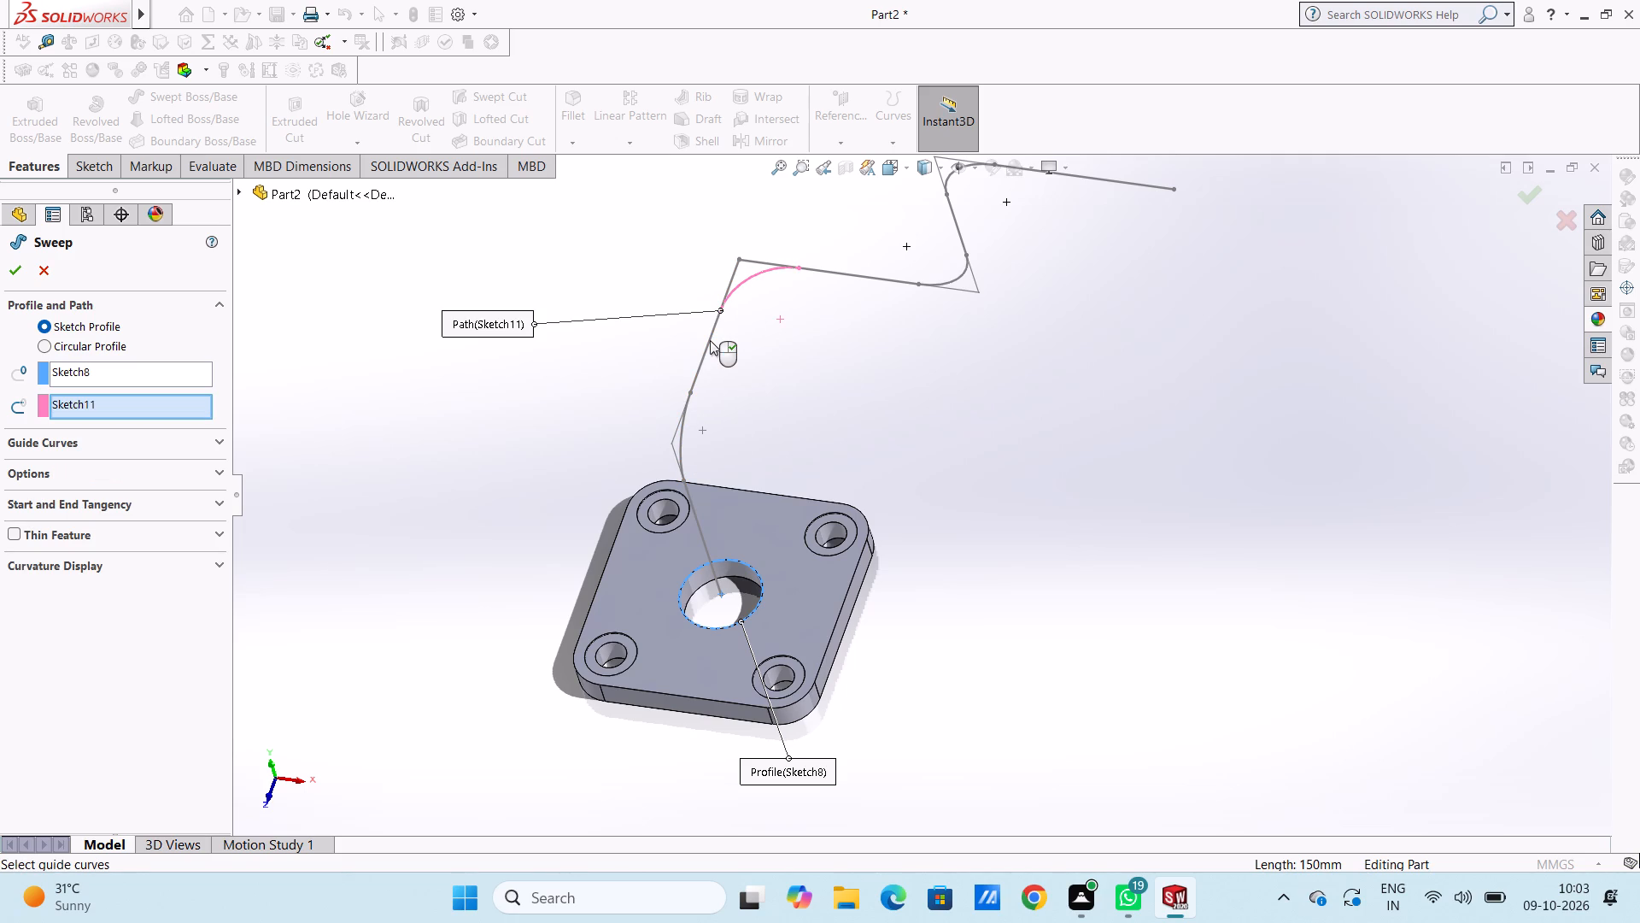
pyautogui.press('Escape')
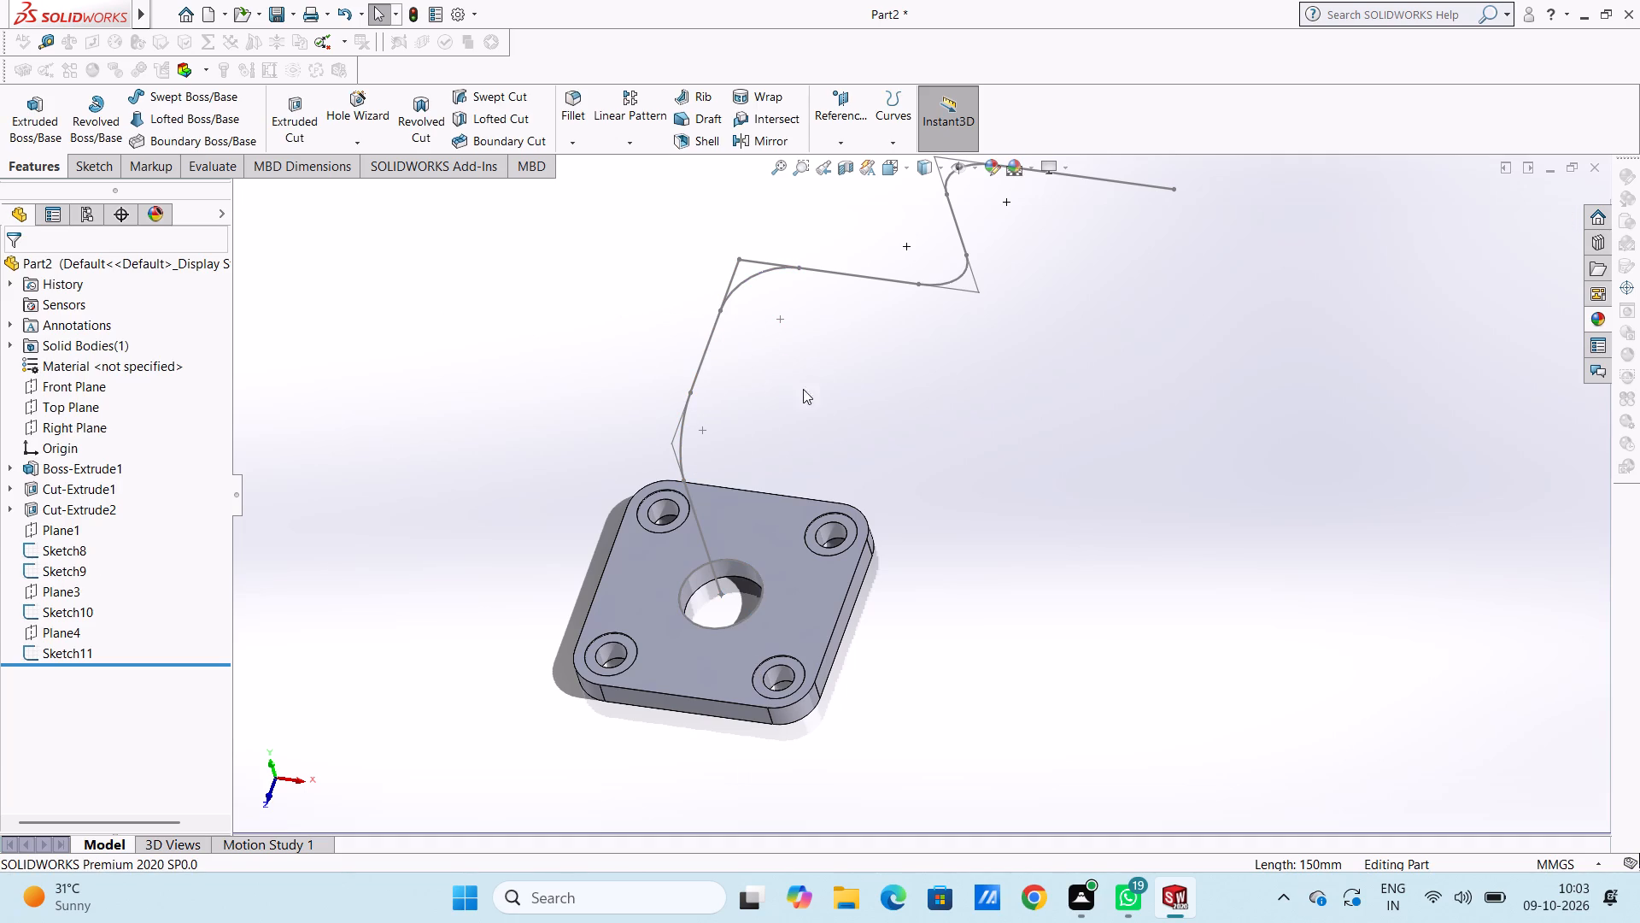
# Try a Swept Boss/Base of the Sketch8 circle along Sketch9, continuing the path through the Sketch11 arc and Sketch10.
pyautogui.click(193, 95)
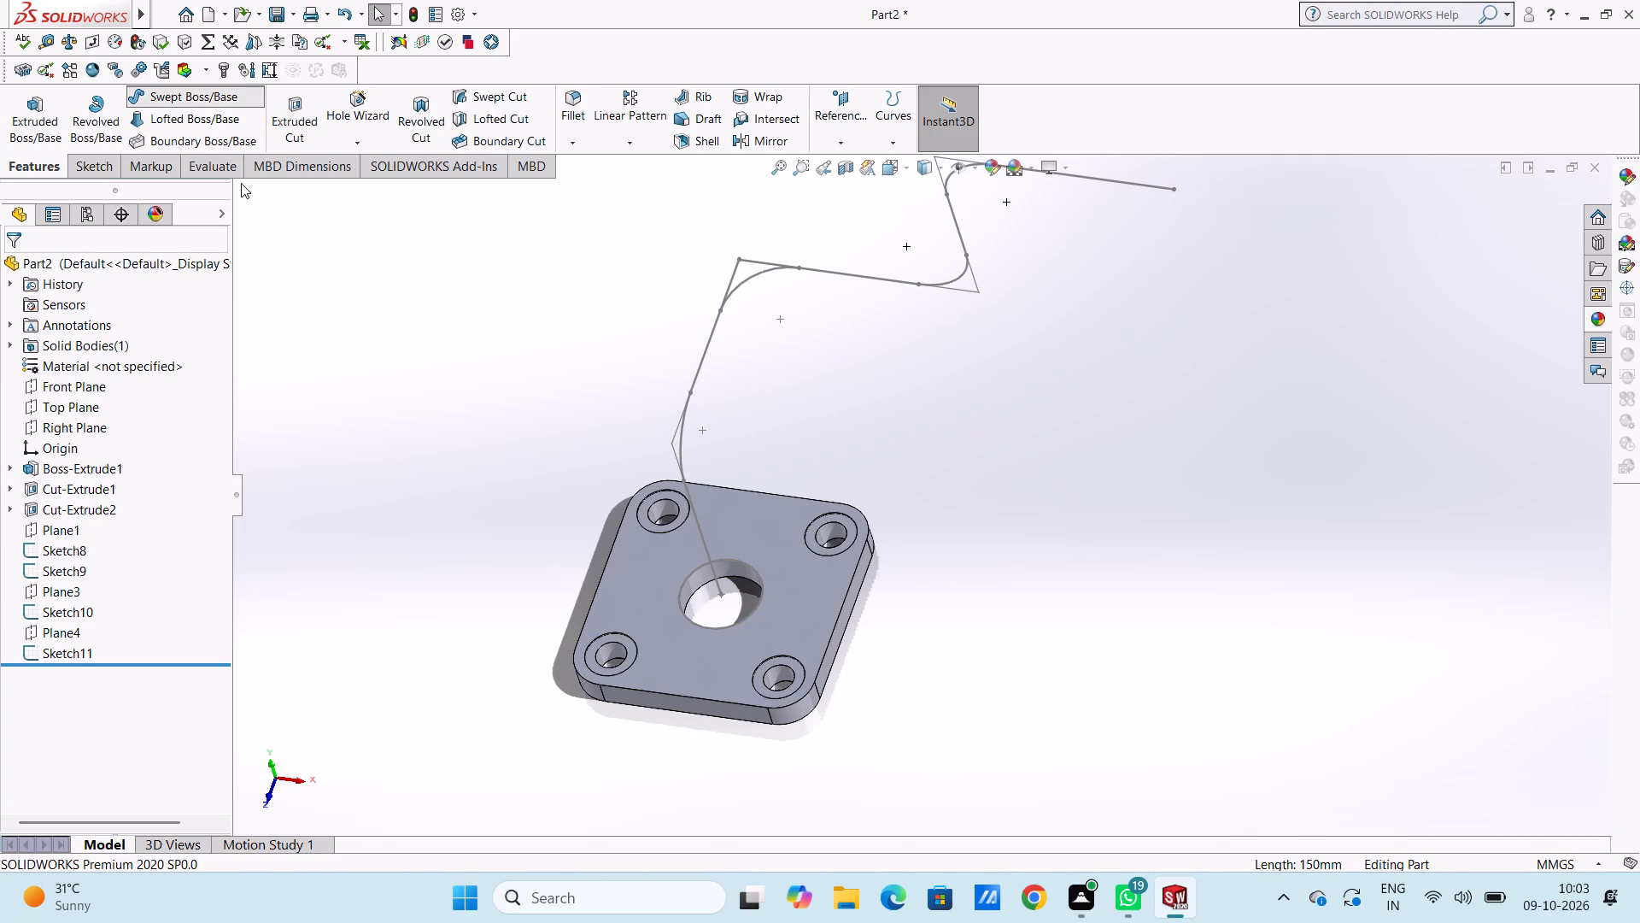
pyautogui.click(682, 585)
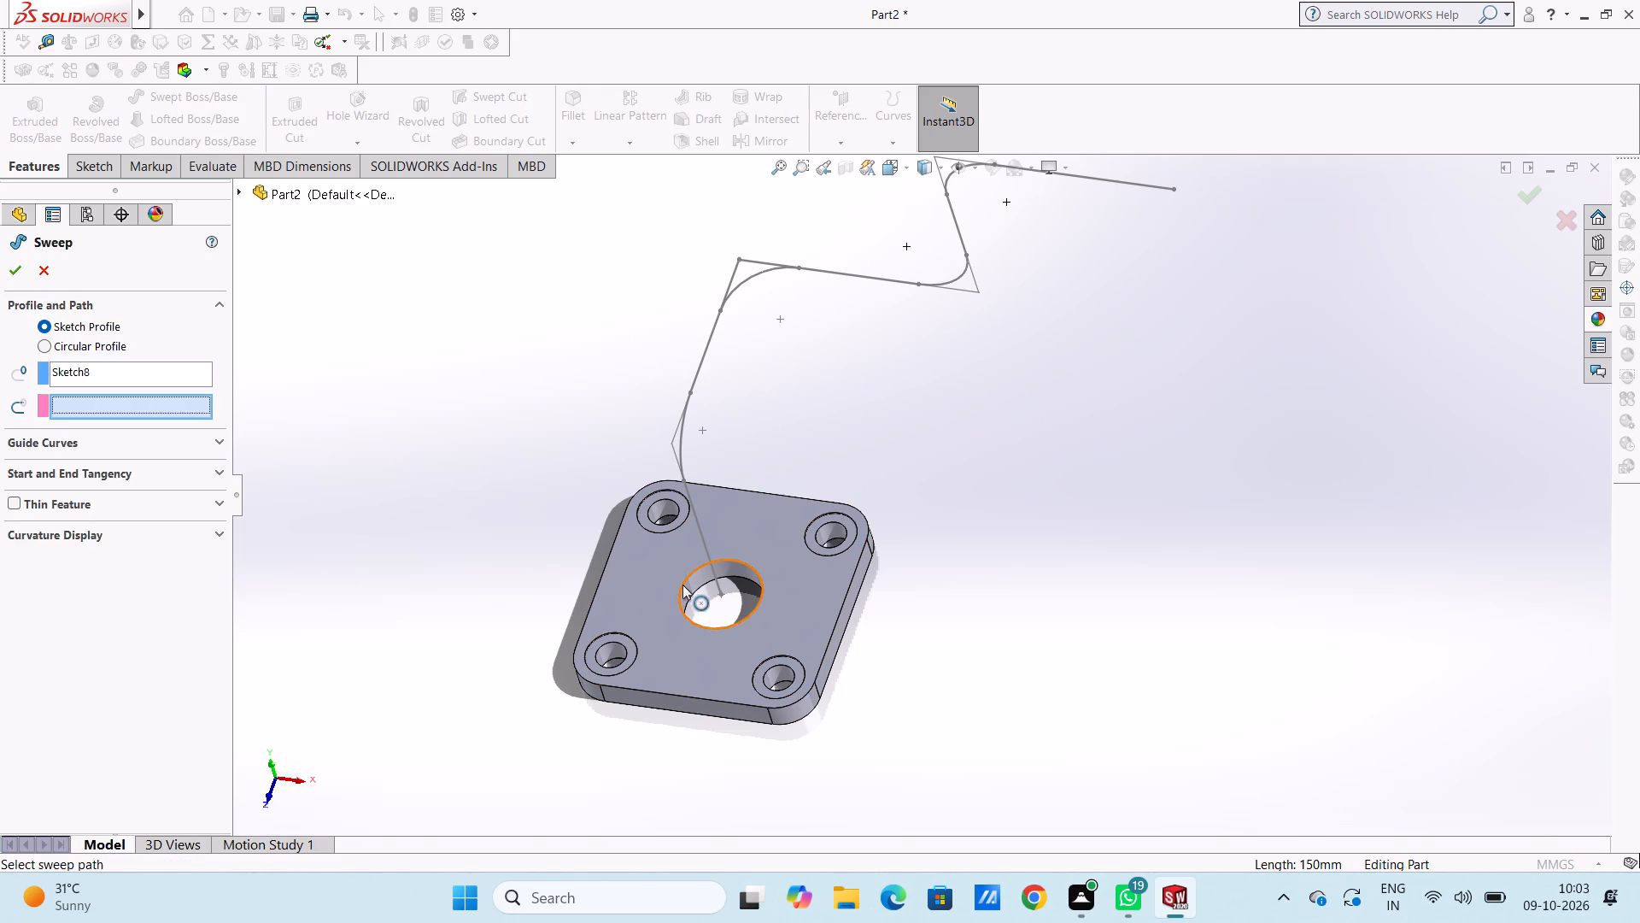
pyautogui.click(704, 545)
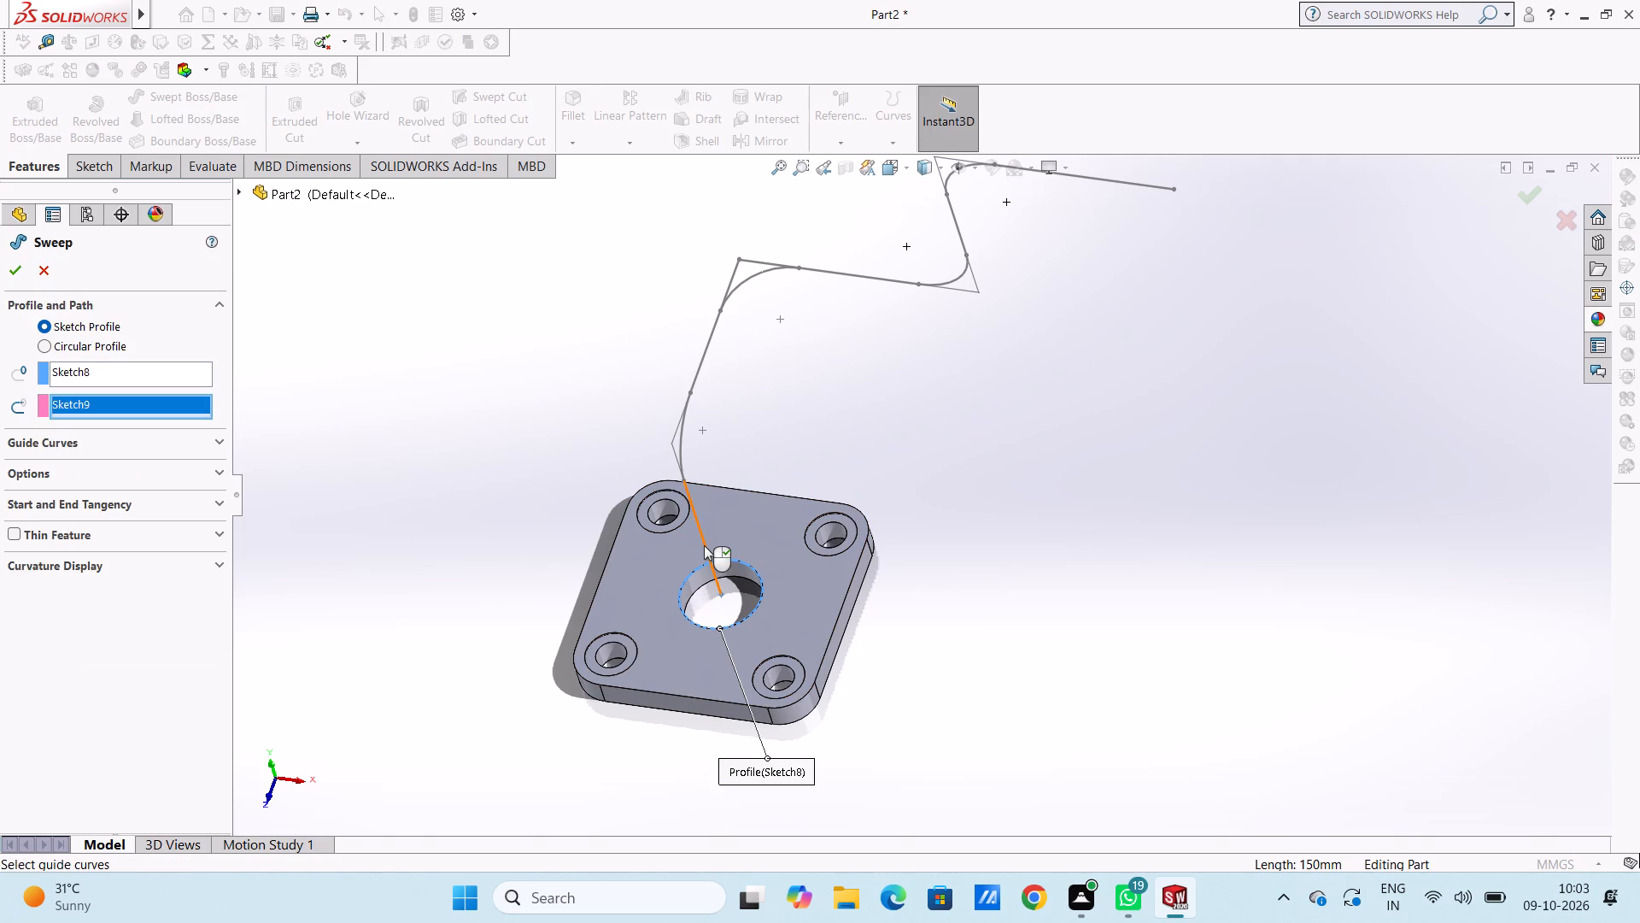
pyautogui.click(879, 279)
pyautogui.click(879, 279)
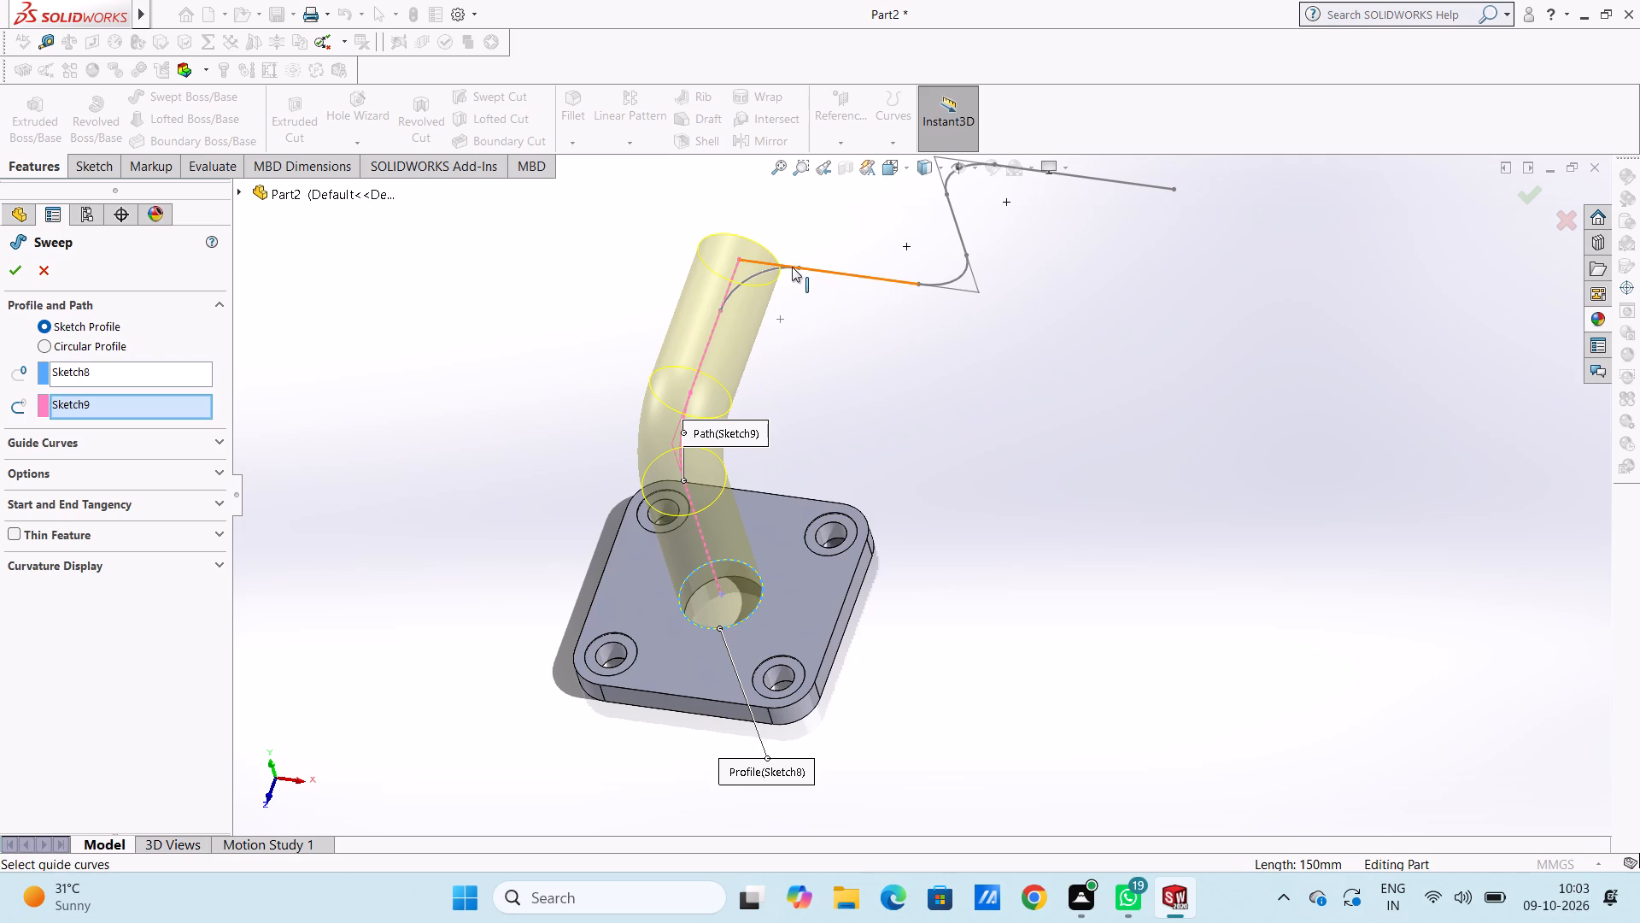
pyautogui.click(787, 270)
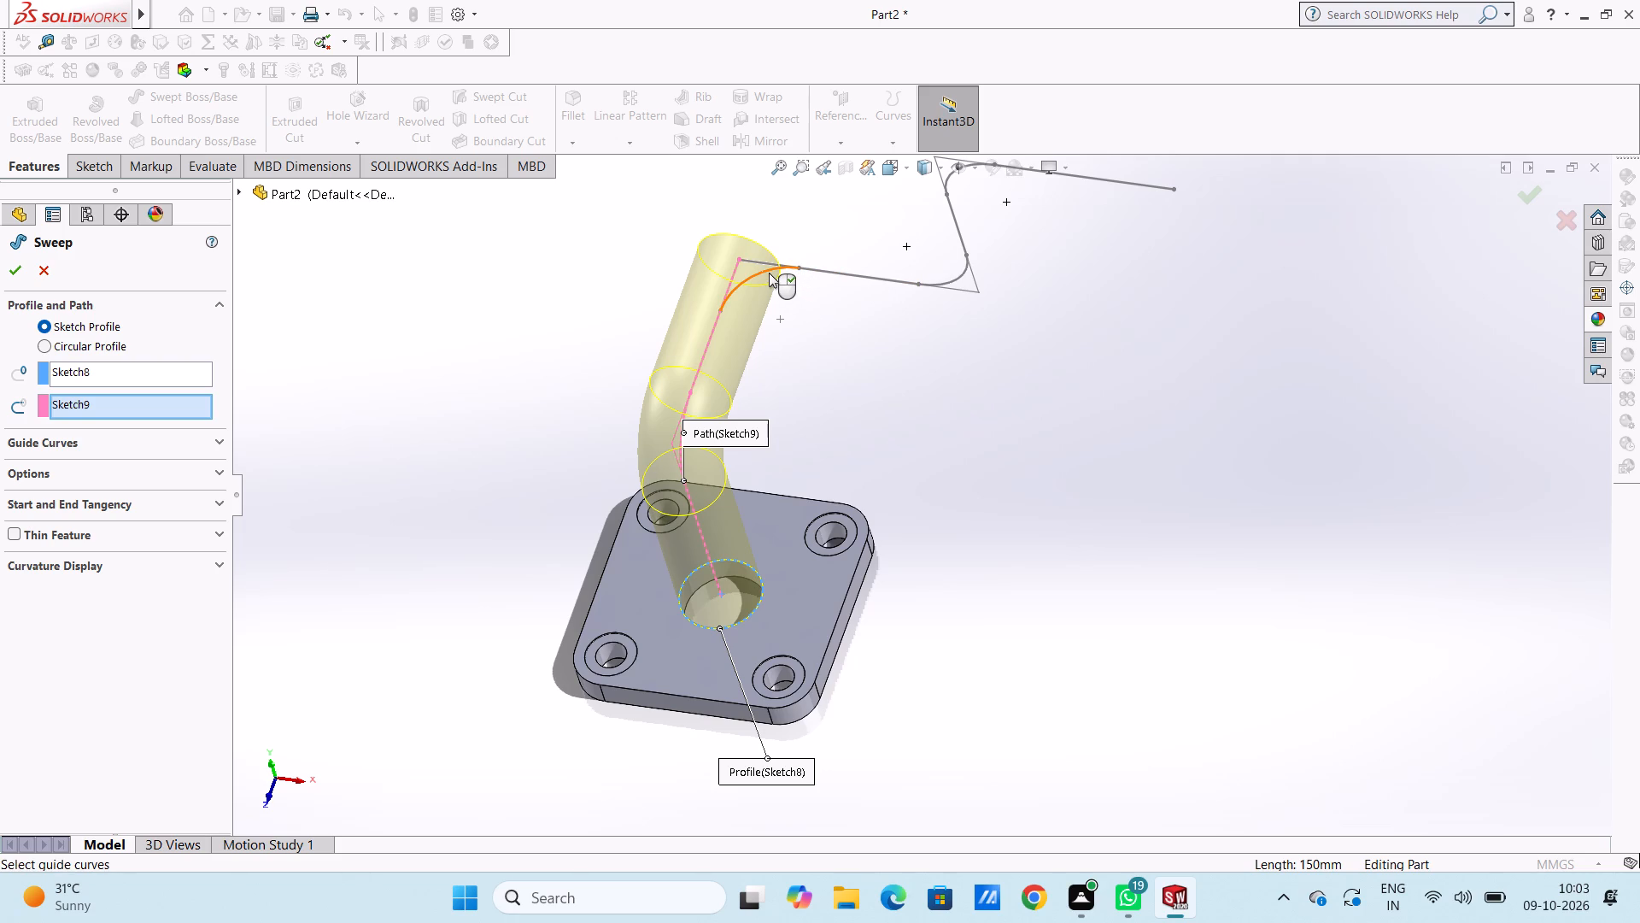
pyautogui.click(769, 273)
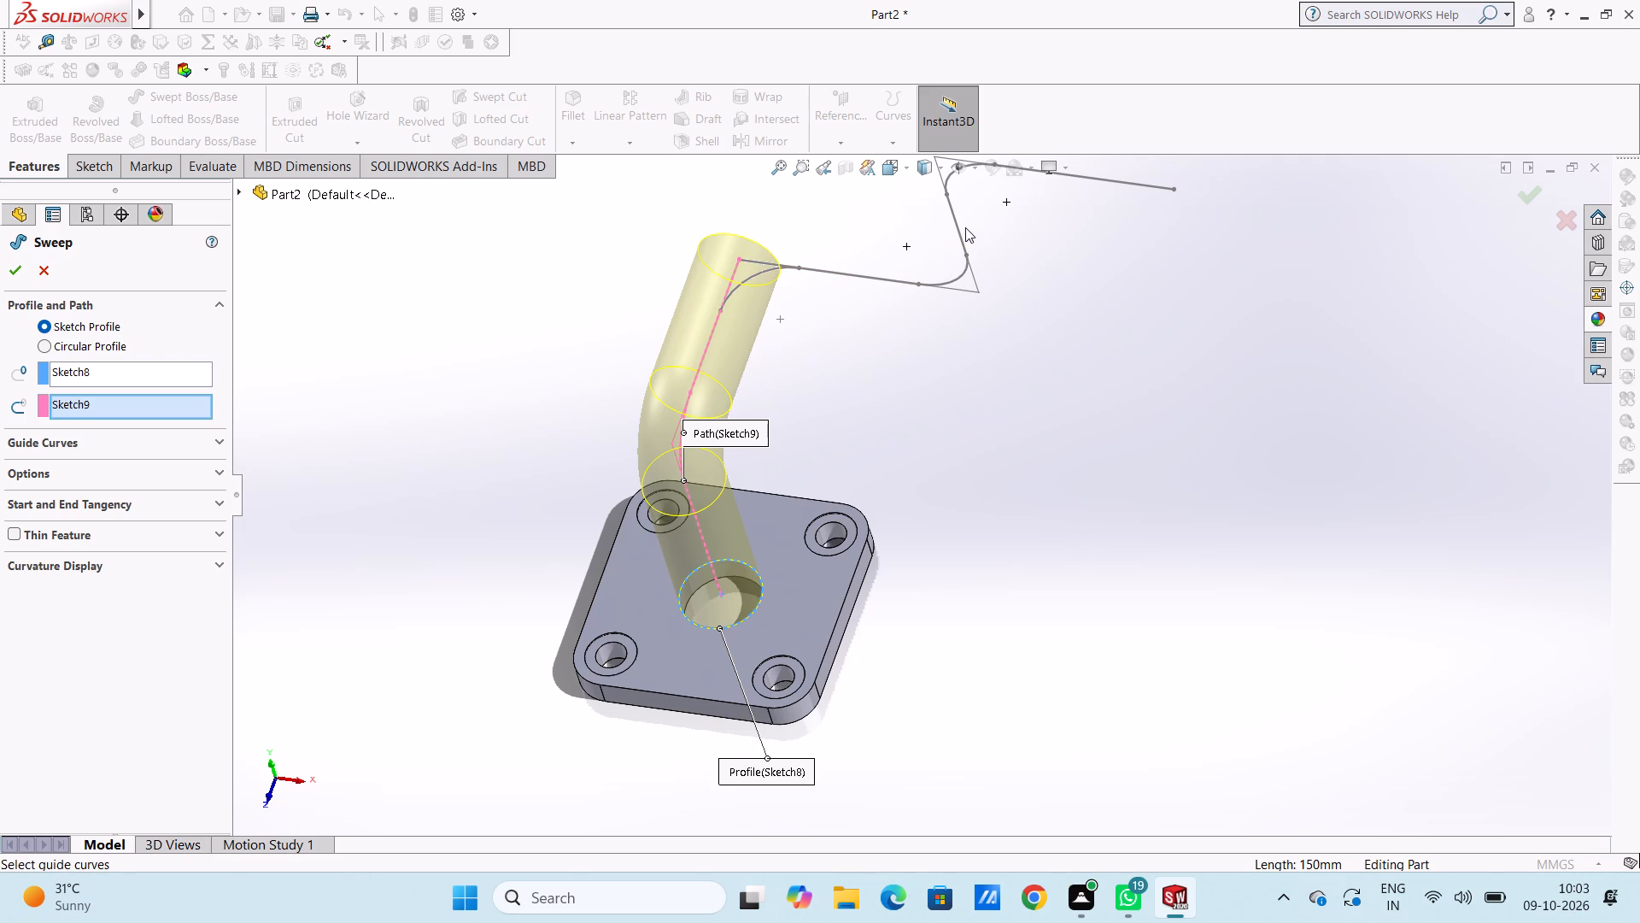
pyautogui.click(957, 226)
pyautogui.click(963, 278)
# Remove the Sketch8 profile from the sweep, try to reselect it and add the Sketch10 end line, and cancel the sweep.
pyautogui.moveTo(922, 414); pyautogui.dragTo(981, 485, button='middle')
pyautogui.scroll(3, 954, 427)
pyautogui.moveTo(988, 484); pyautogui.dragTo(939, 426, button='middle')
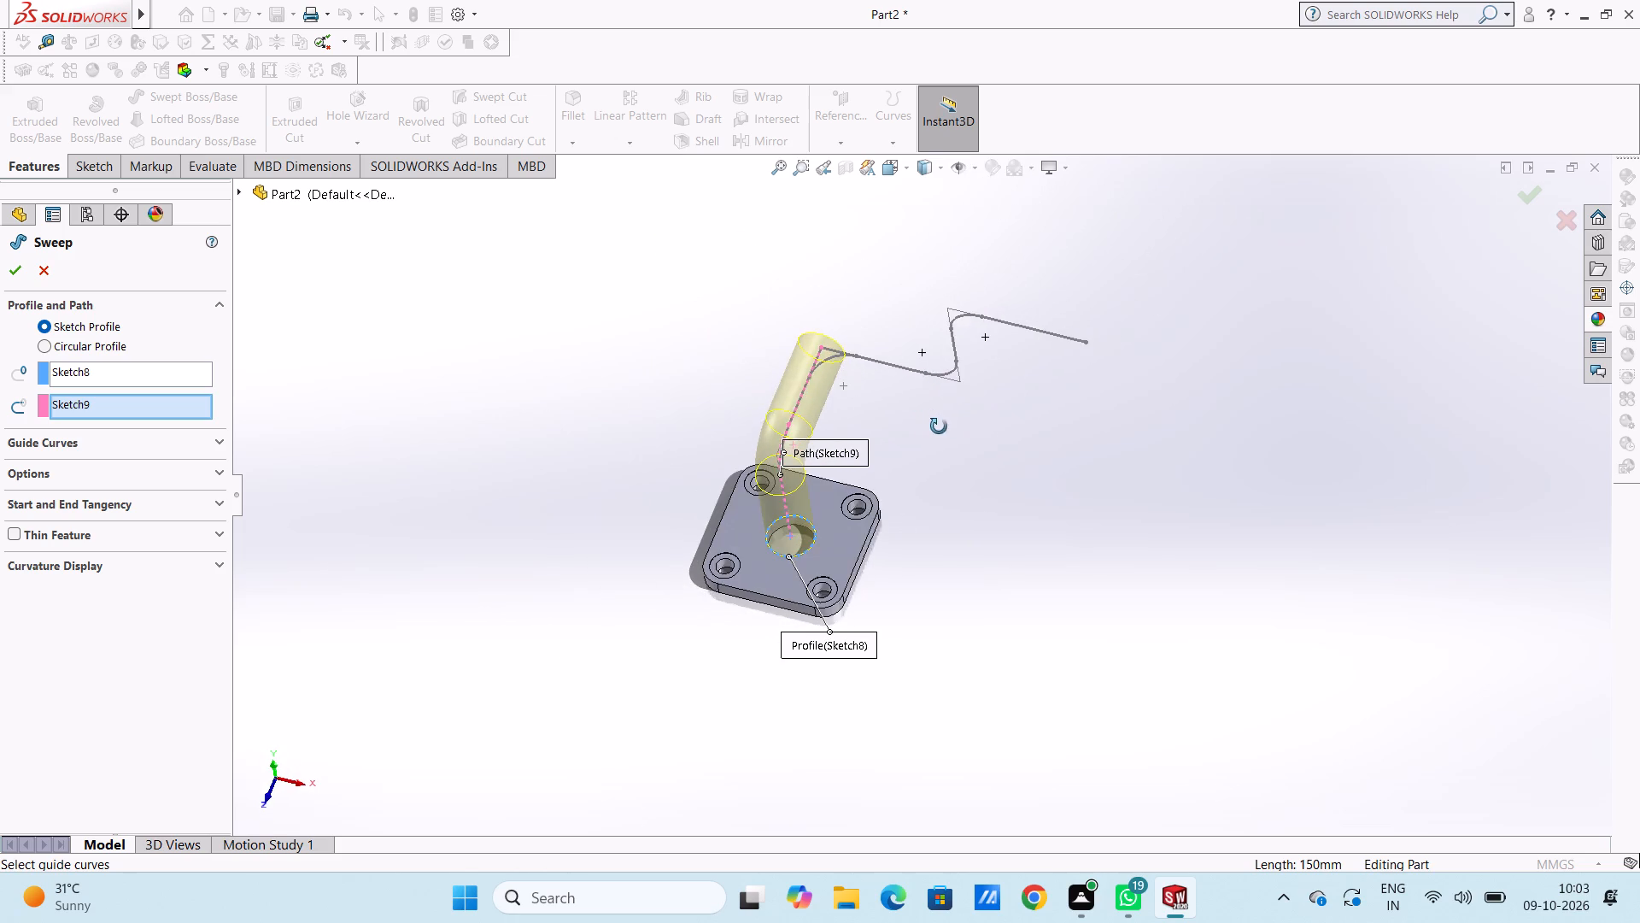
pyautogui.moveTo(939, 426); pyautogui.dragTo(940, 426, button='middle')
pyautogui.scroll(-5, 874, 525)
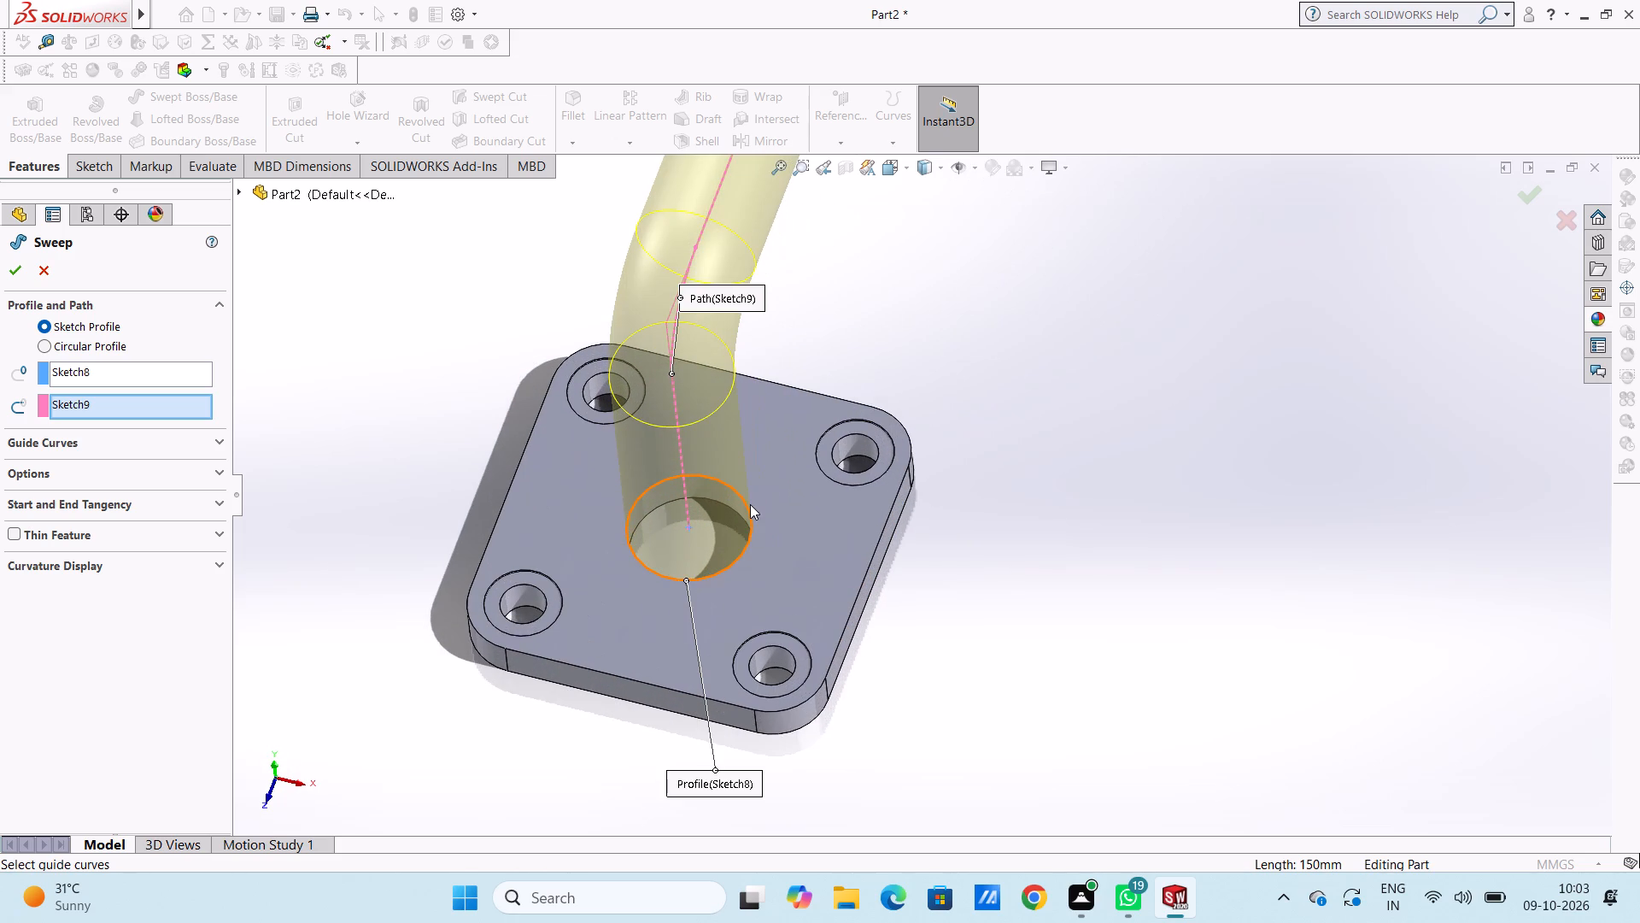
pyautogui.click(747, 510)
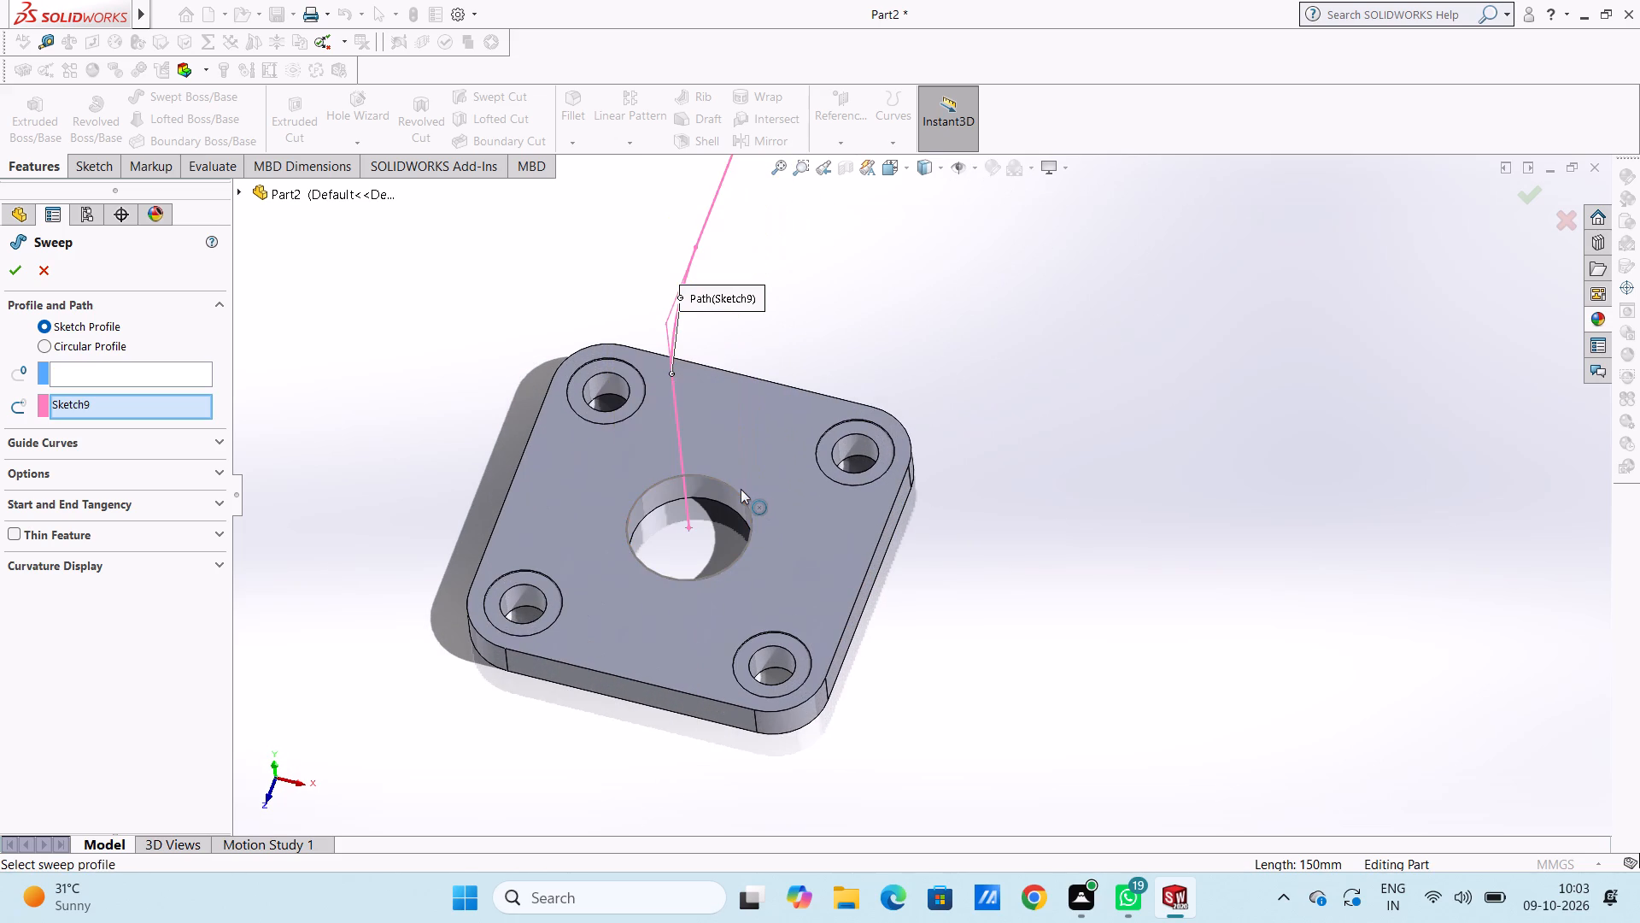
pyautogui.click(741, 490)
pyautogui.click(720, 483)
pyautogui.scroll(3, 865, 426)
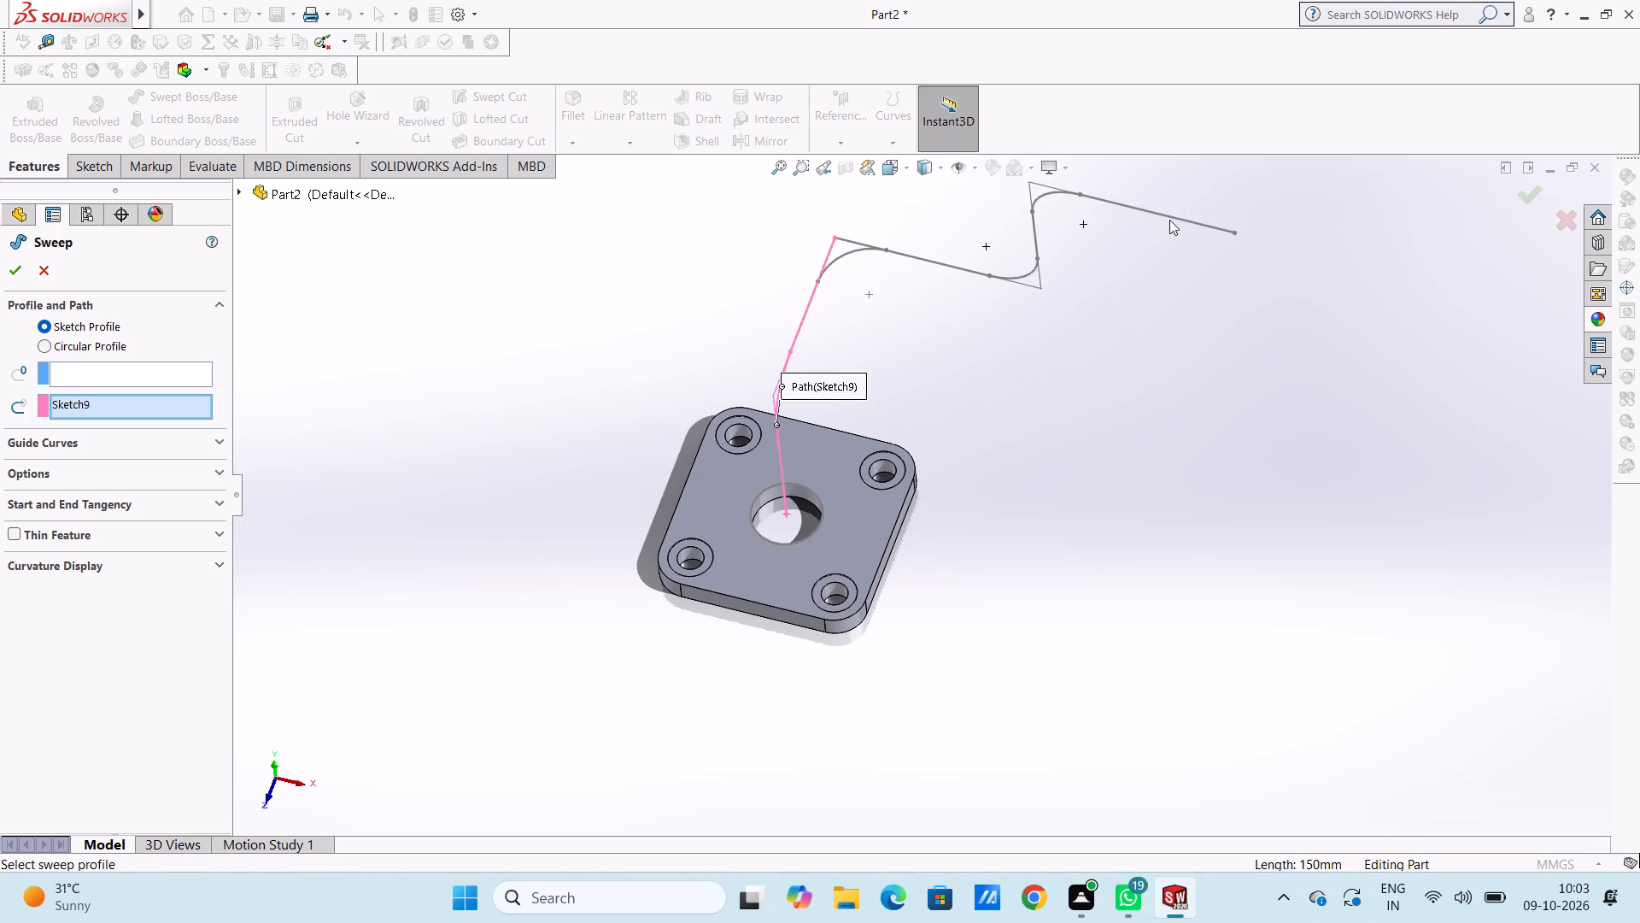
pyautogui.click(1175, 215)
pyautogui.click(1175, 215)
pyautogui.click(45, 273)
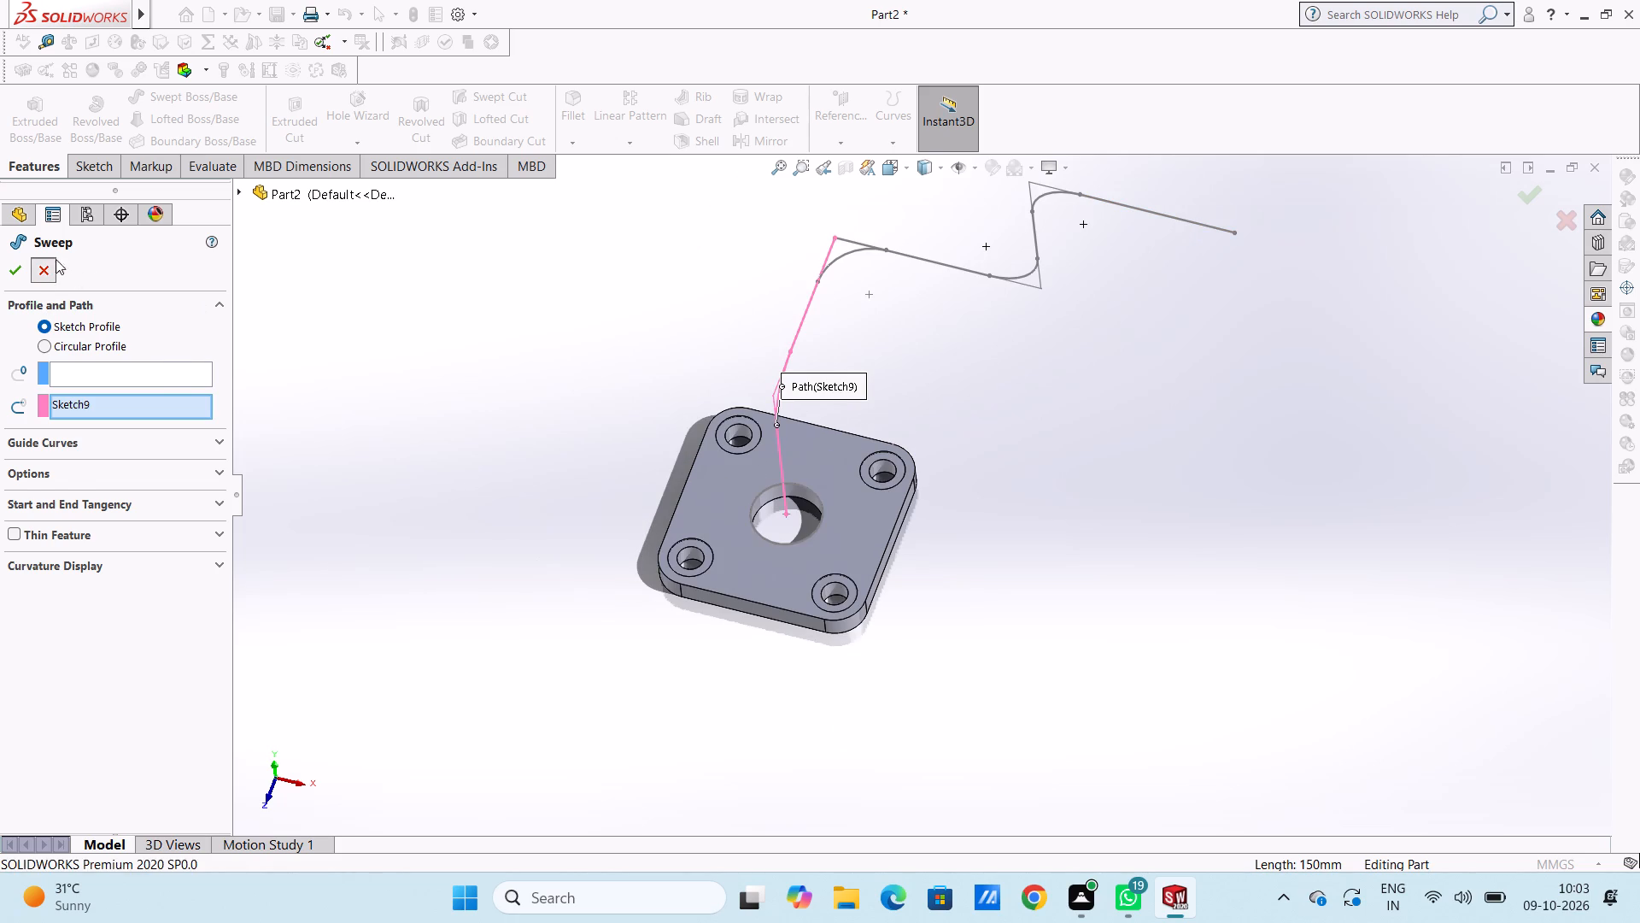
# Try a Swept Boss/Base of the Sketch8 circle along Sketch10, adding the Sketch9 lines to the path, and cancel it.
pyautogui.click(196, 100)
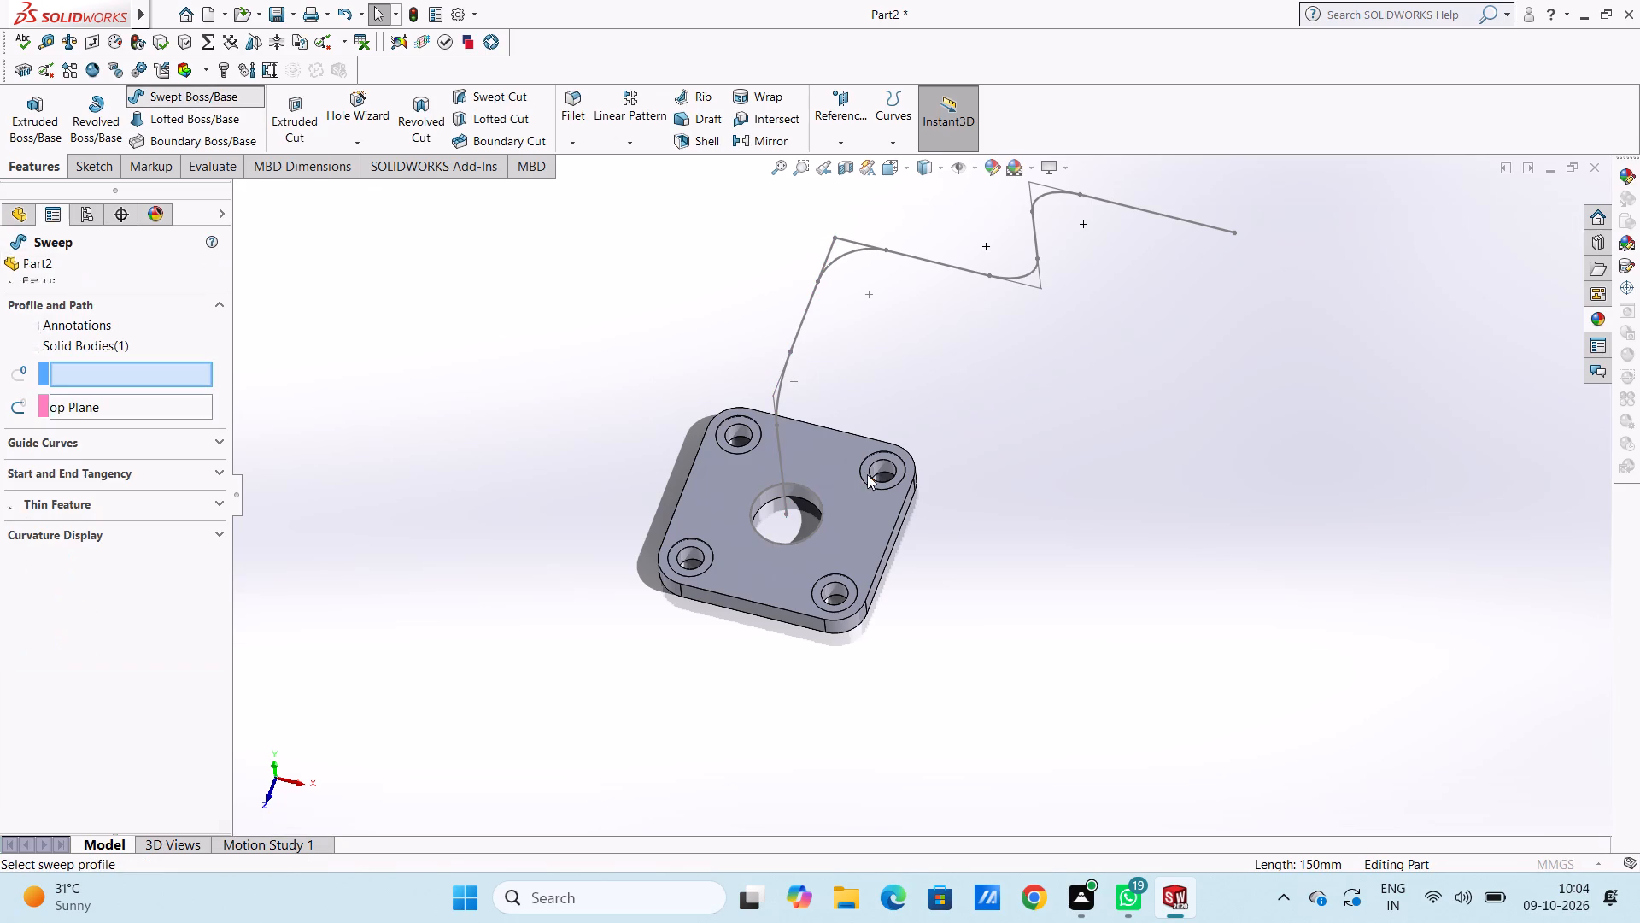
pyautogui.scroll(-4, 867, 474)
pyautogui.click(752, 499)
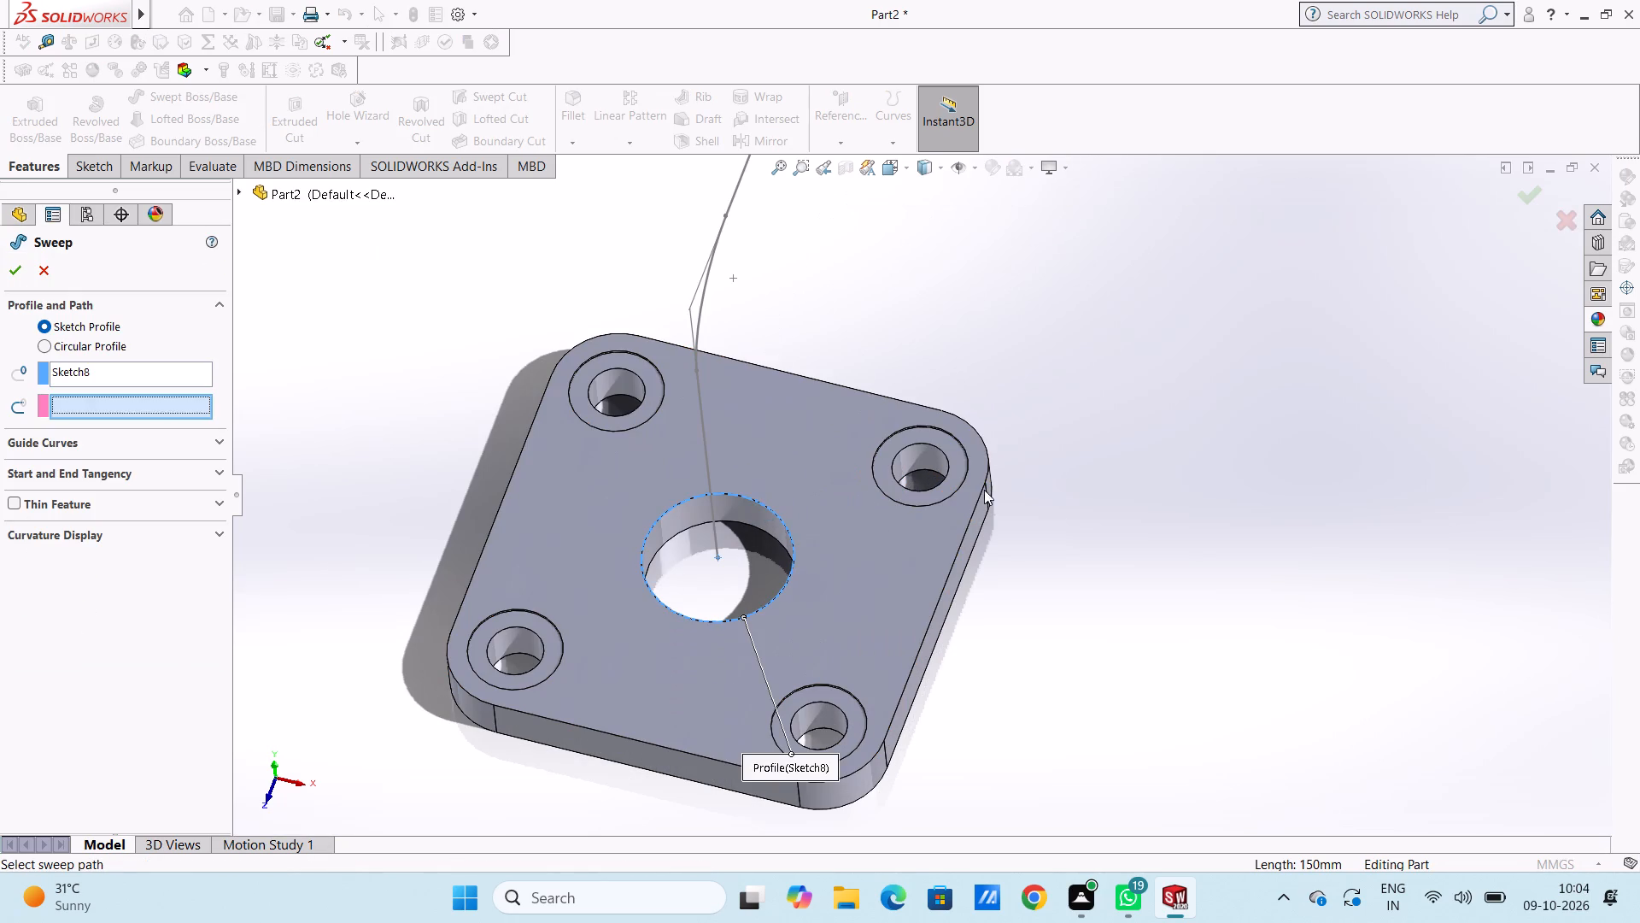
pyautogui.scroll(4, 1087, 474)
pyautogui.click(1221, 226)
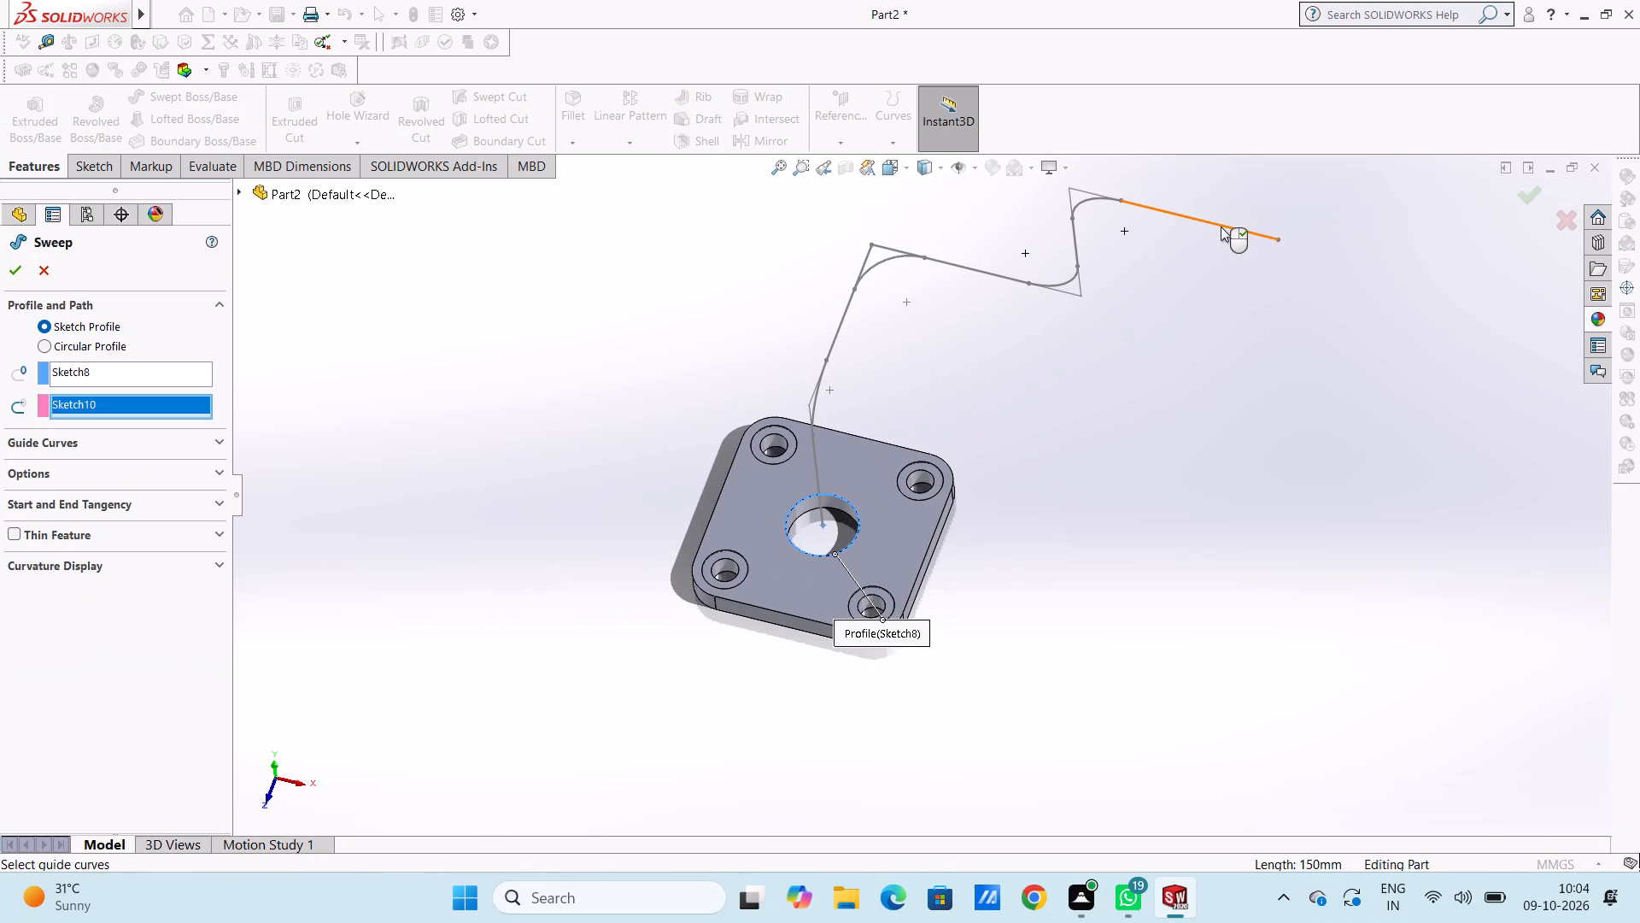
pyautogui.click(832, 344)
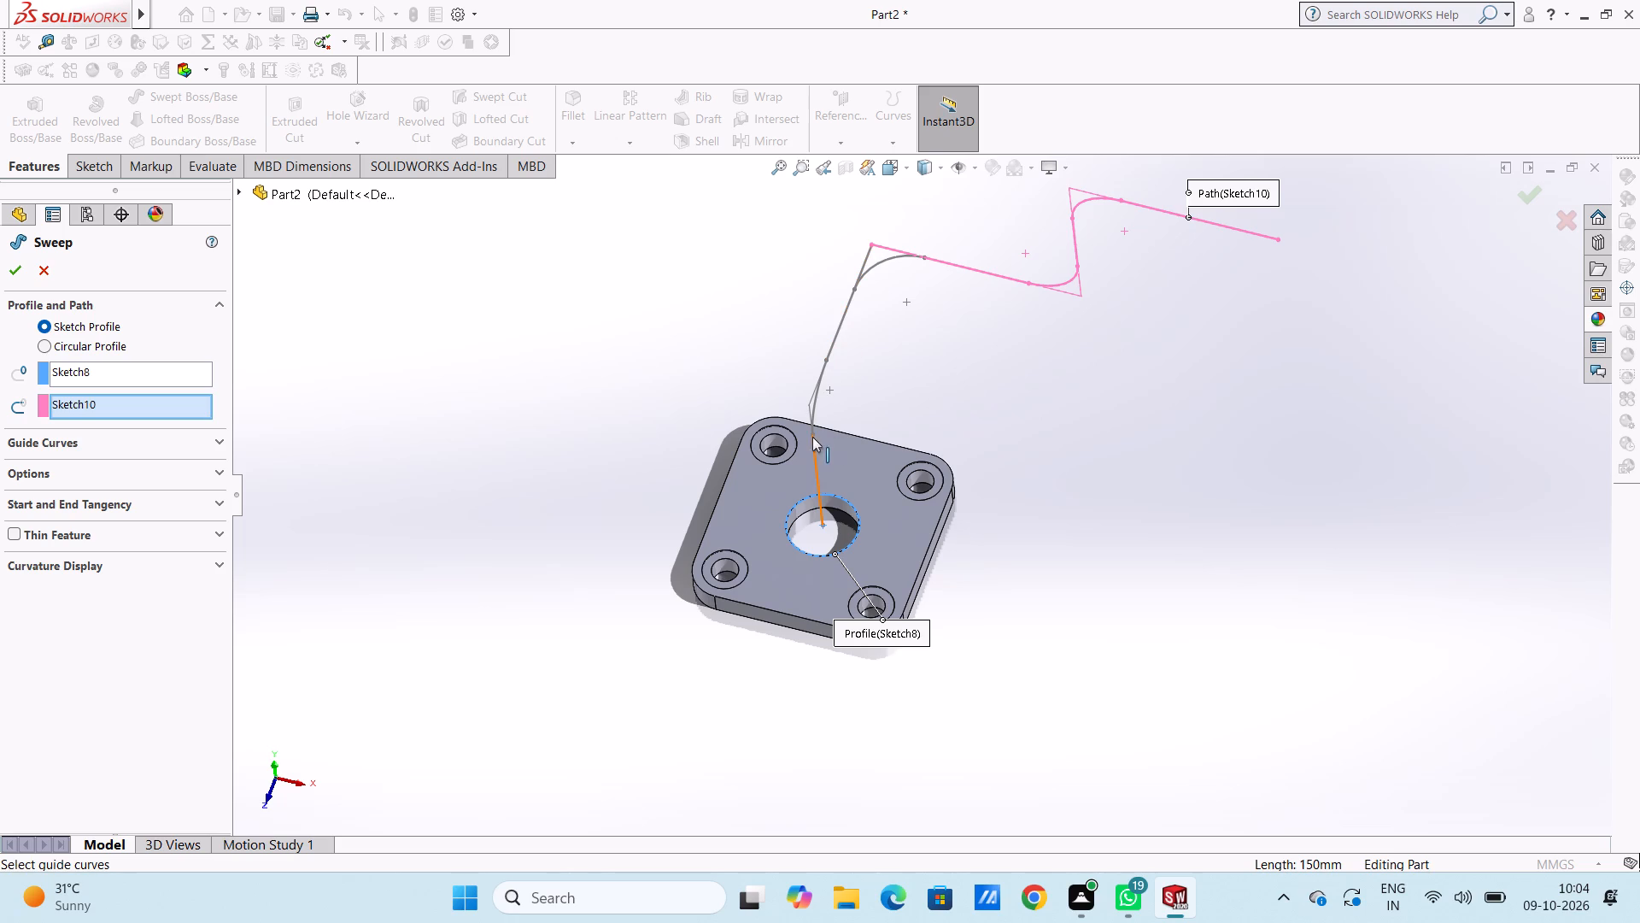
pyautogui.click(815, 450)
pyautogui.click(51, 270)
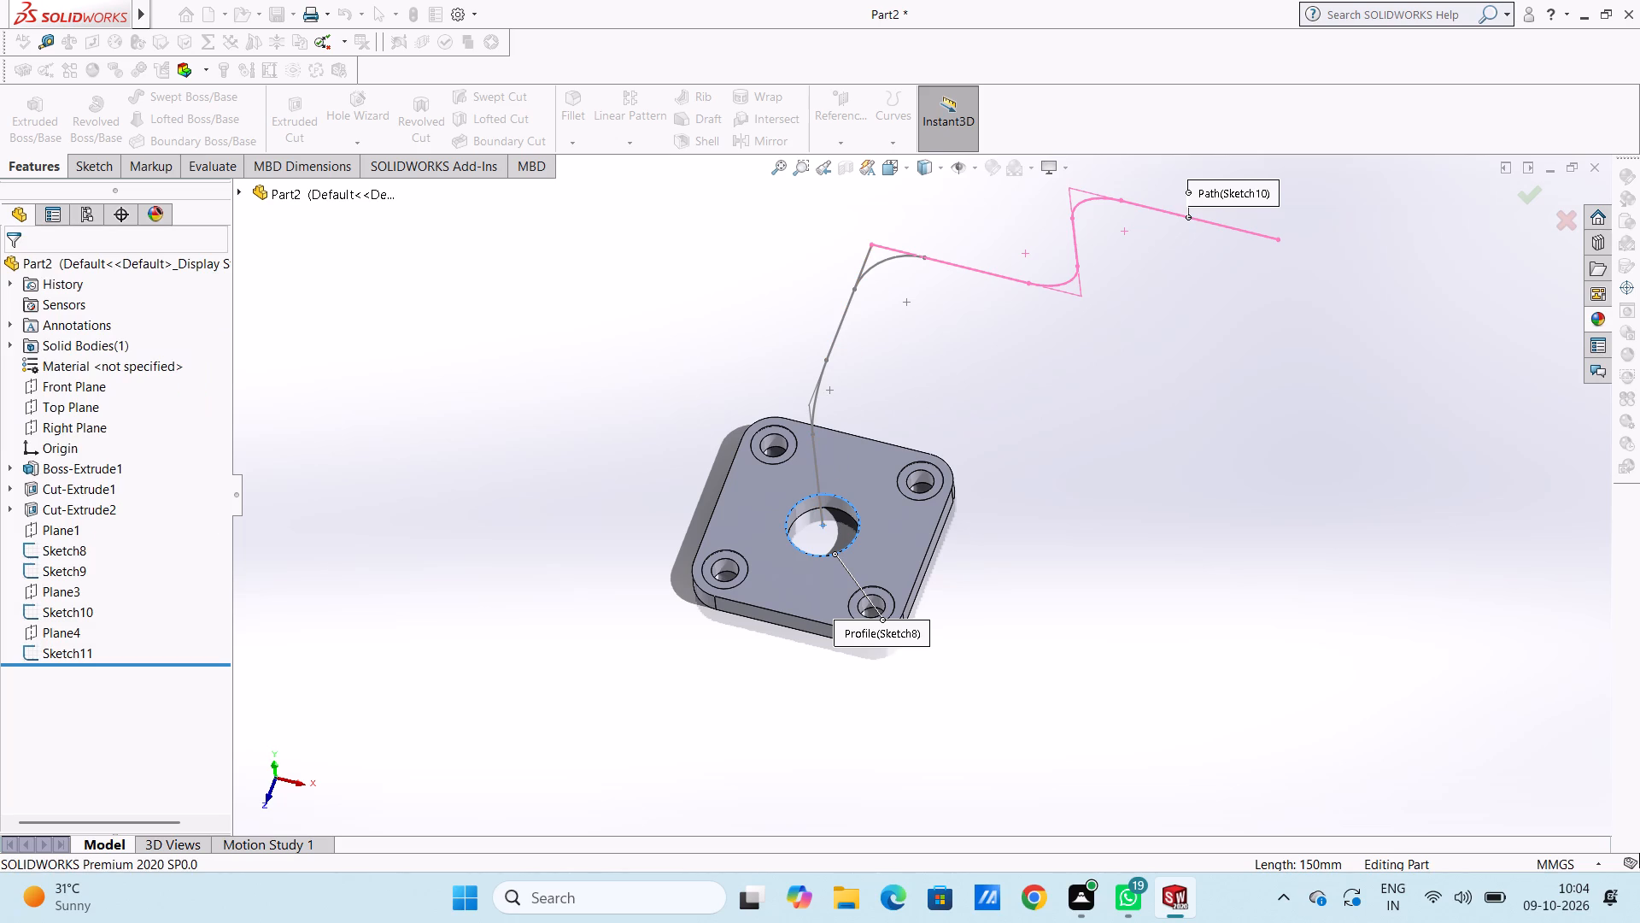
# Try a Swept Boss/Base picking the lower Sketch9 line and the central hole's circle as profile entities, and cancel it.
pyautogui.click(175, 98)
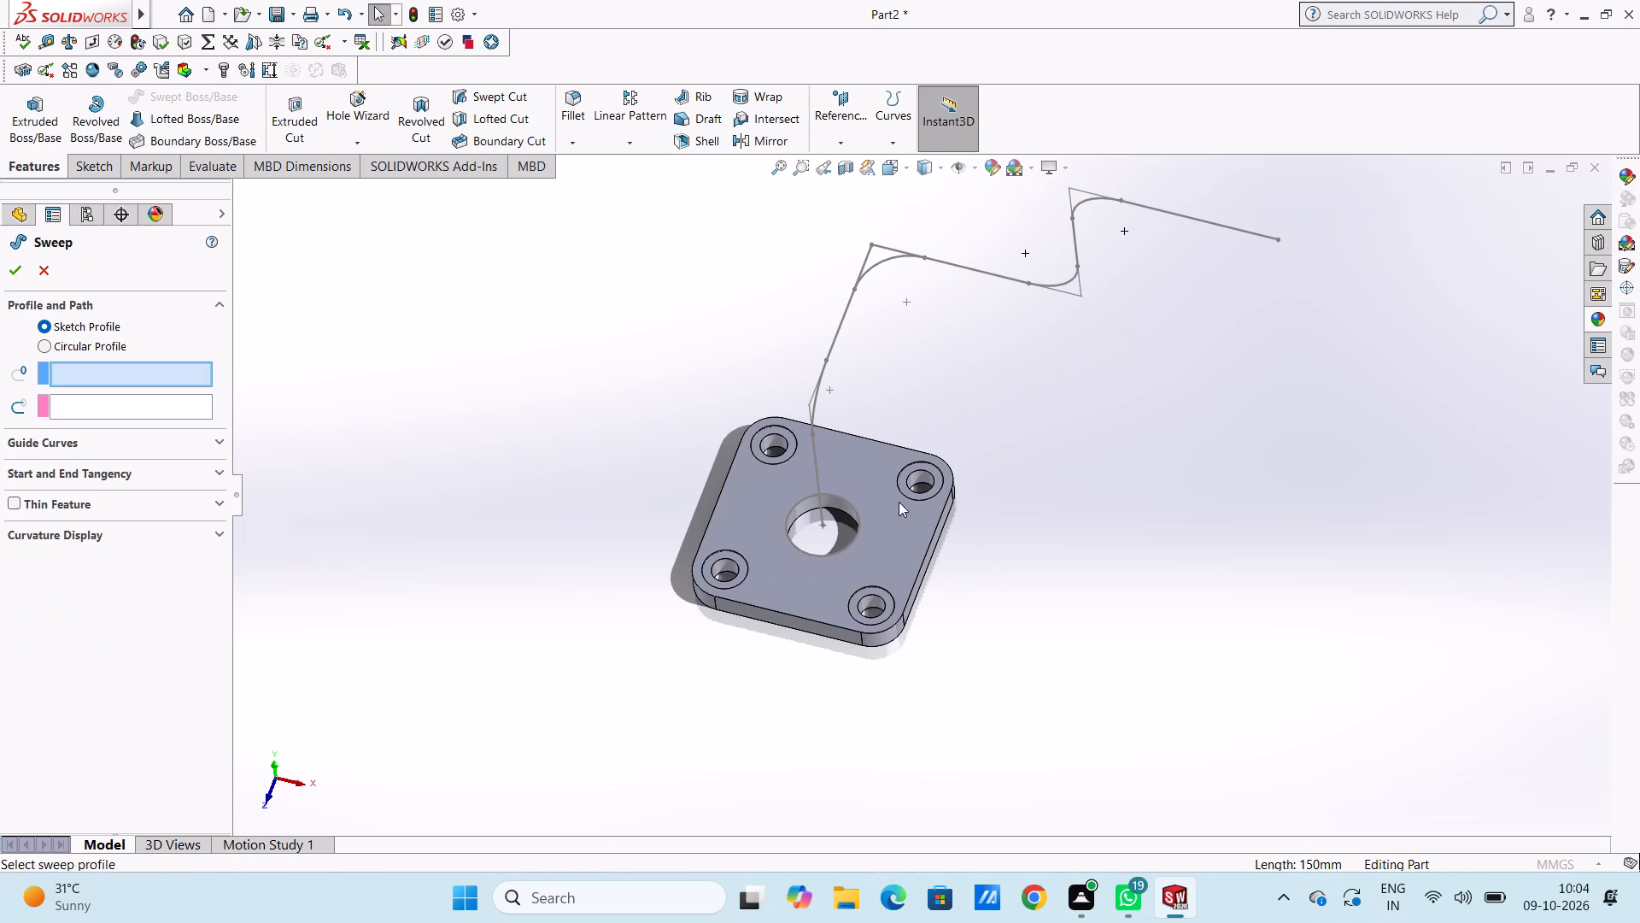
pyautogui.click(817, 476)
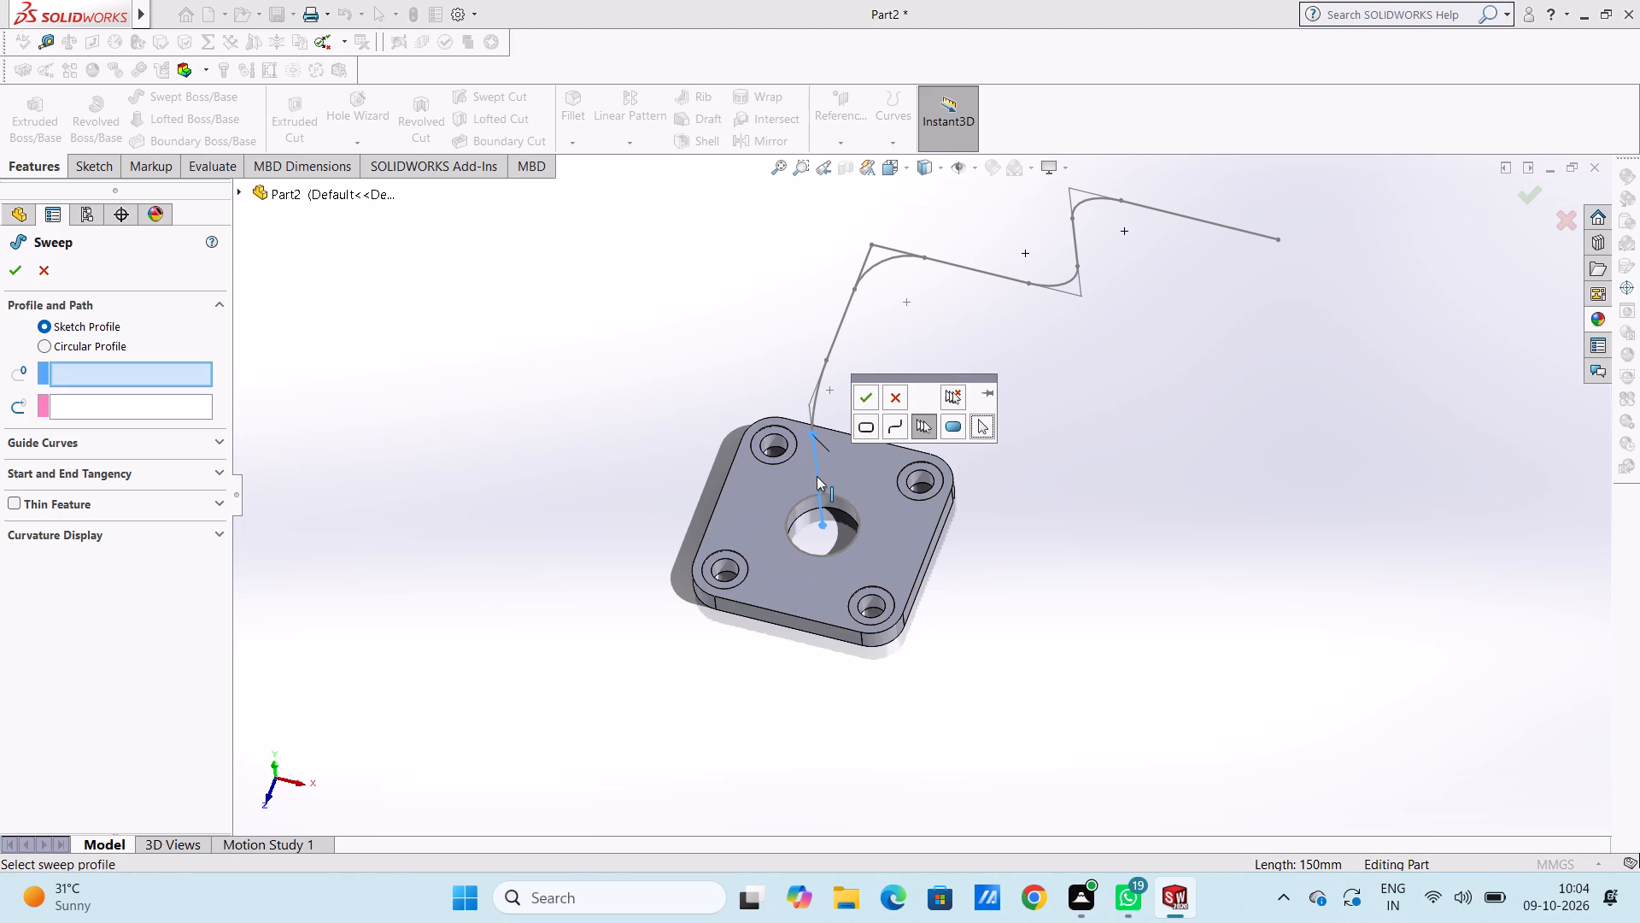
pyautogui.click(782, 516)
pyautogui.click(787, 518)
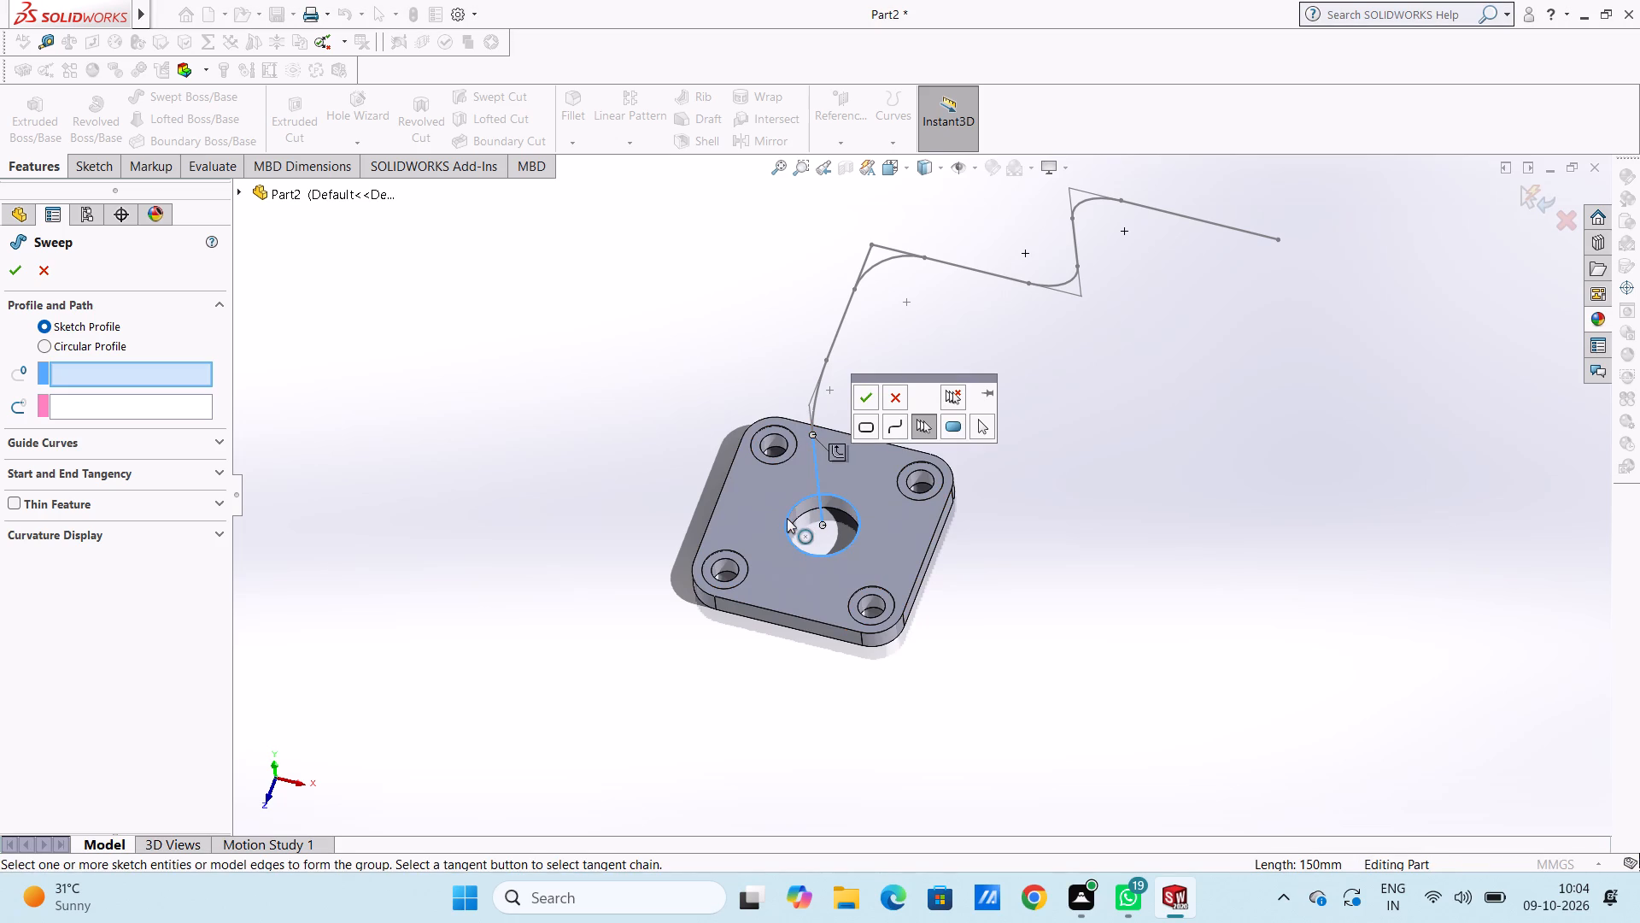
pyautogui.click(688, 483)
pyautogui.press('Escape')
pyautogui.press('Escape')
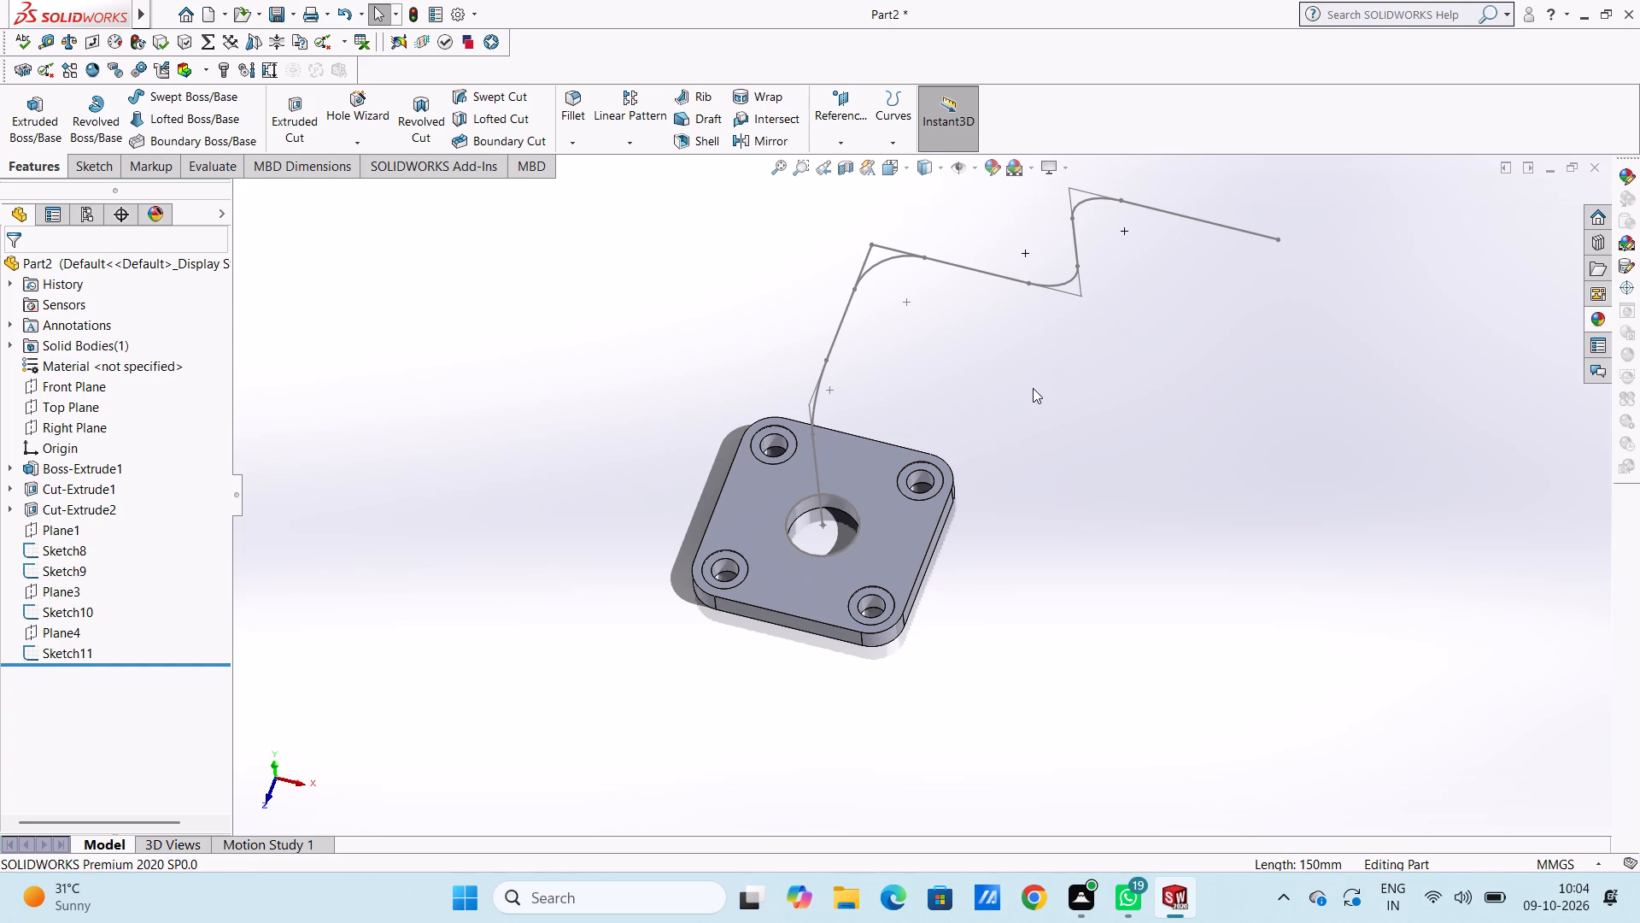
# Undo back into Sketch11 until its R50 corner arc between Sketch9 and Sketch10 is removed.
pyautogui.moveTo(1069, 558); pyautogui.dragTo(1084, 556, button='middle')
pyautogui.moveTo(1084, 556); pyautogui.dragTo(999, 461, button='middle')
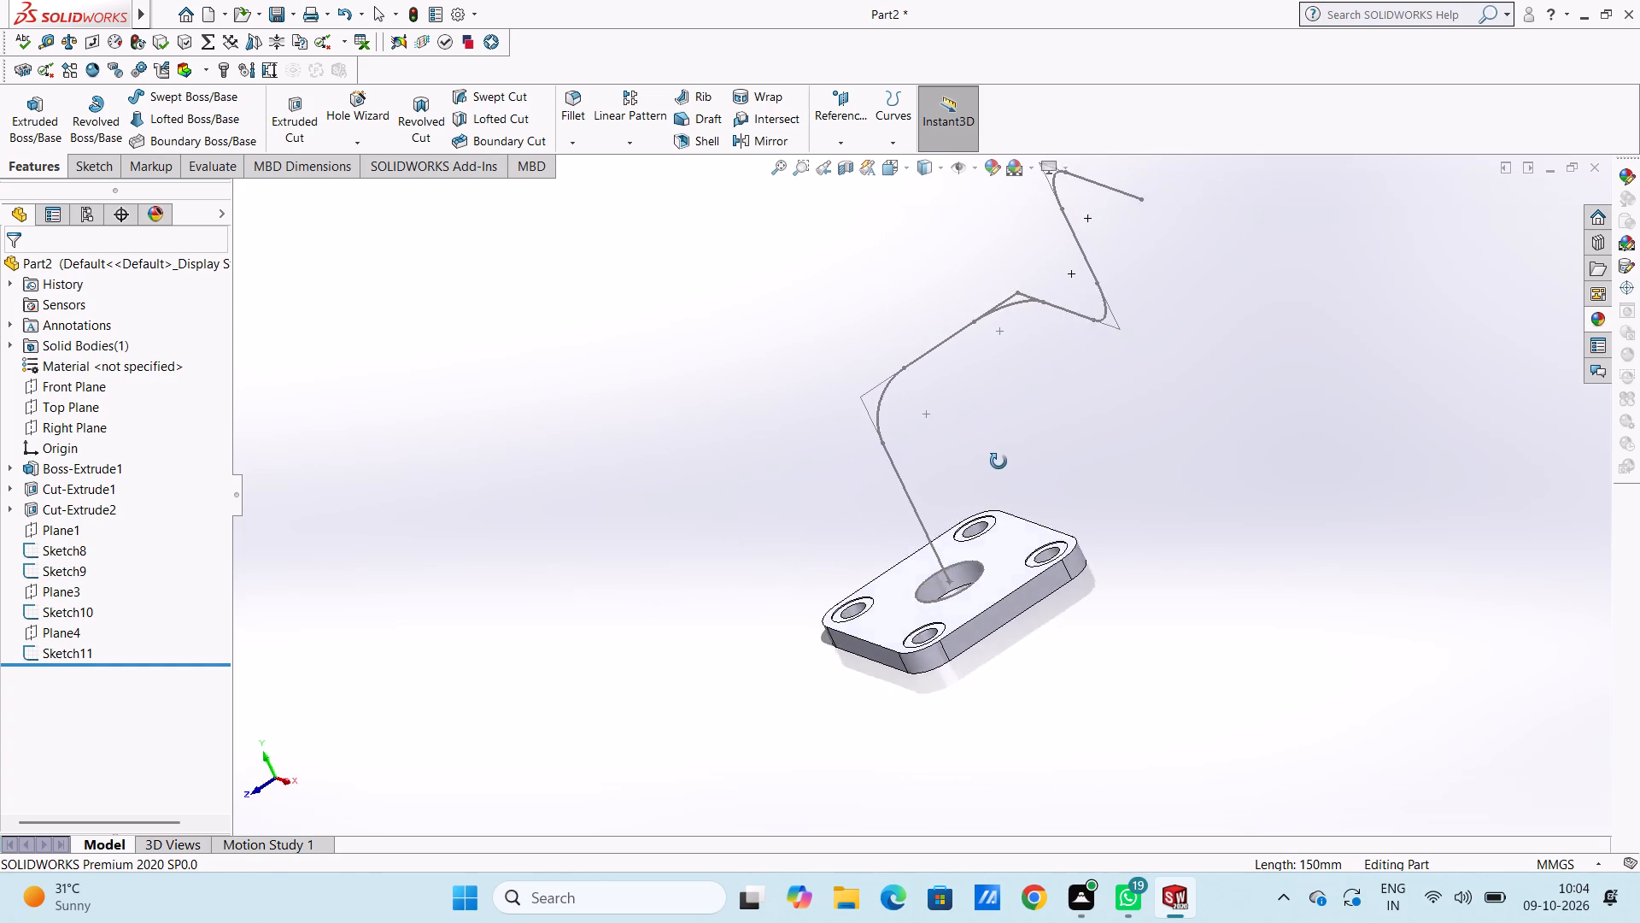
pyautogui.moveTo(999, 461); pyautogui.dragTo(1105, 425, button='middle')
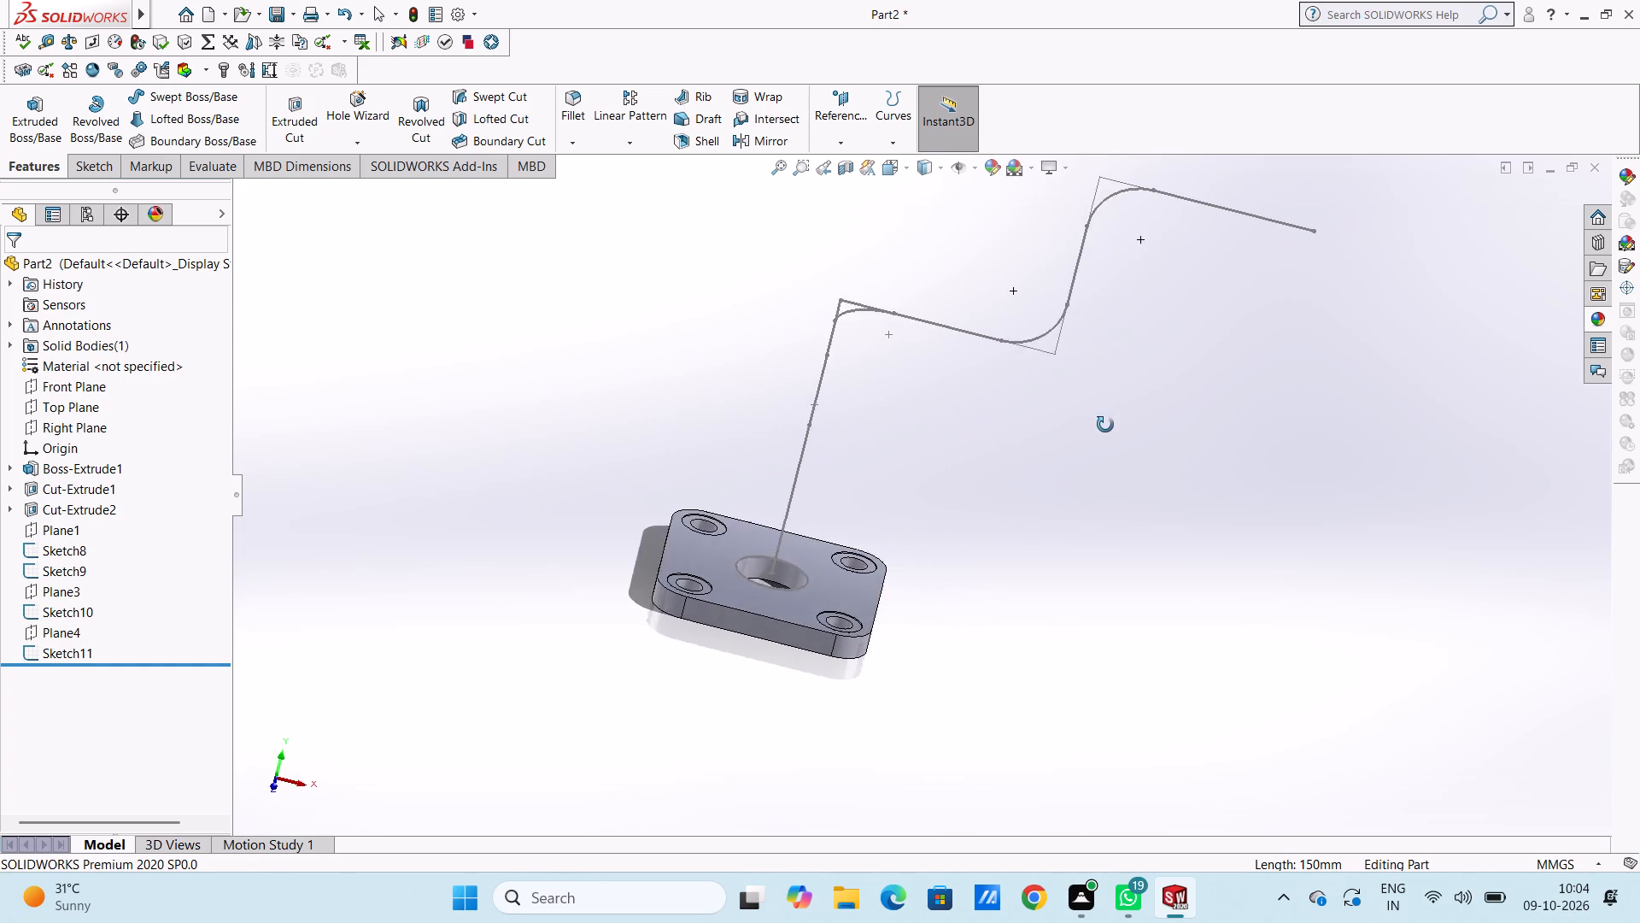
pyautogui.moveTo(1105, 425); pyautogui.dragTo(1092, 468, button='middle')
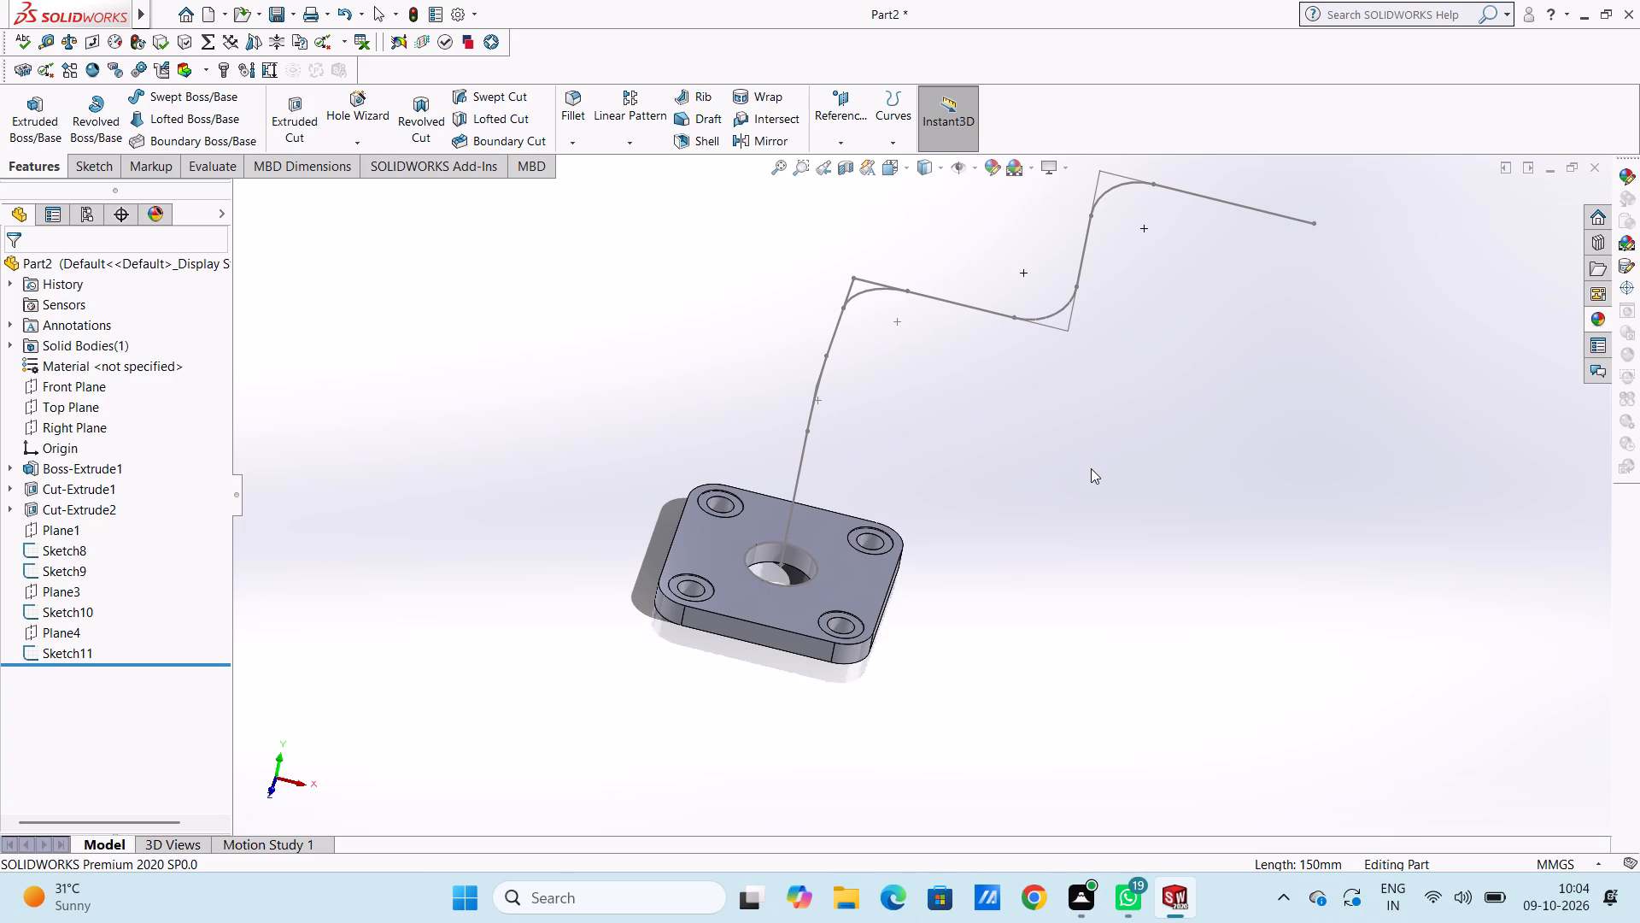
pyautogui.hotkey('ctrl', 'z')
pyautogui.hotkey('ctrl', 'z')
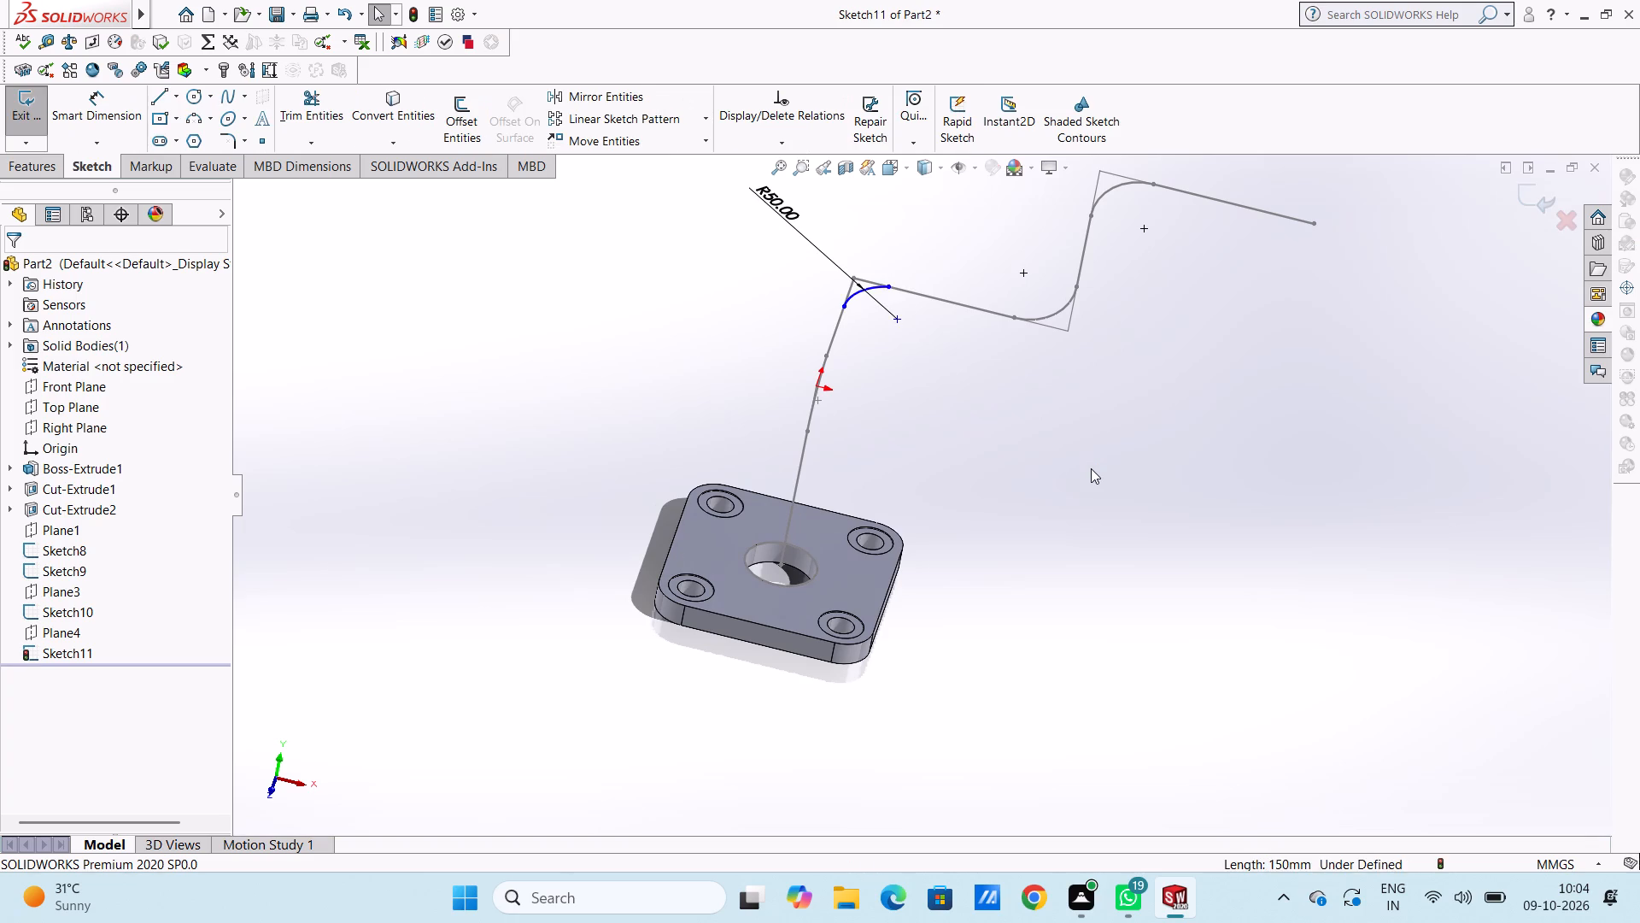
pyautogui.hotkey('ctrl', 'z')
pyautogui.hotkey('ctrl', 'z')
pyautogui.hotkey('ctrl', 'z')
pyautogui.hotkey('ctrl', 'z')
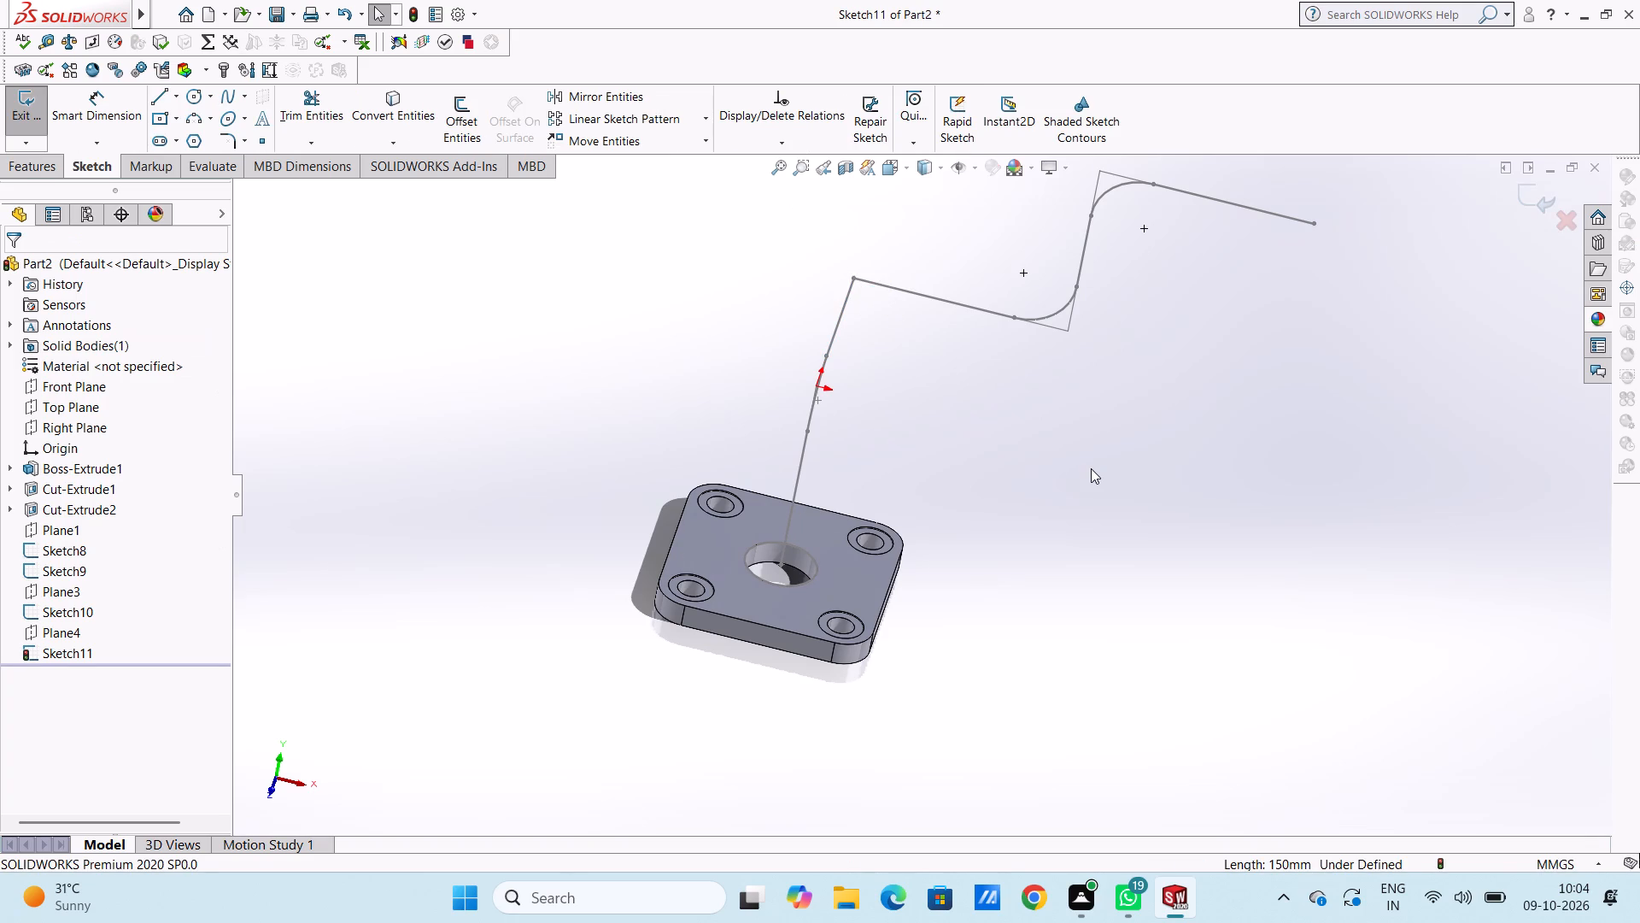
# Set up a Swept Boss/Base with the Sketch8 circle as profile and Sketch9 as path.
pyautogui.moveTo(1077, 466); pyautogui.dragTo(1049, 458, button='middle')
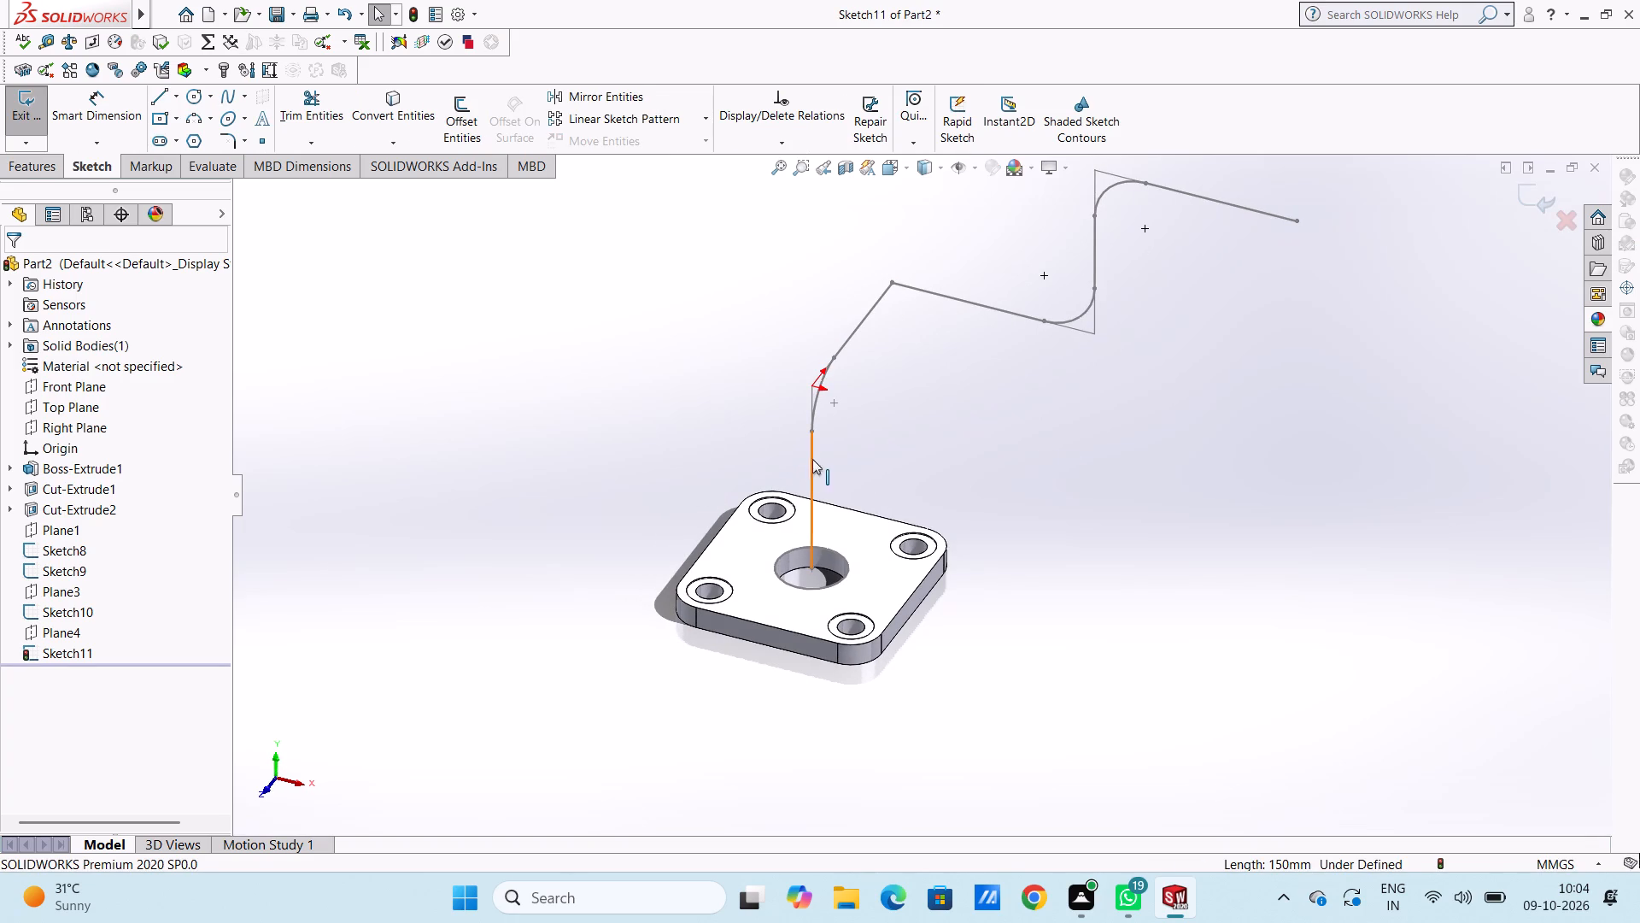
pyautogui.click(42, 170)
pyautogui.click(169, 94)
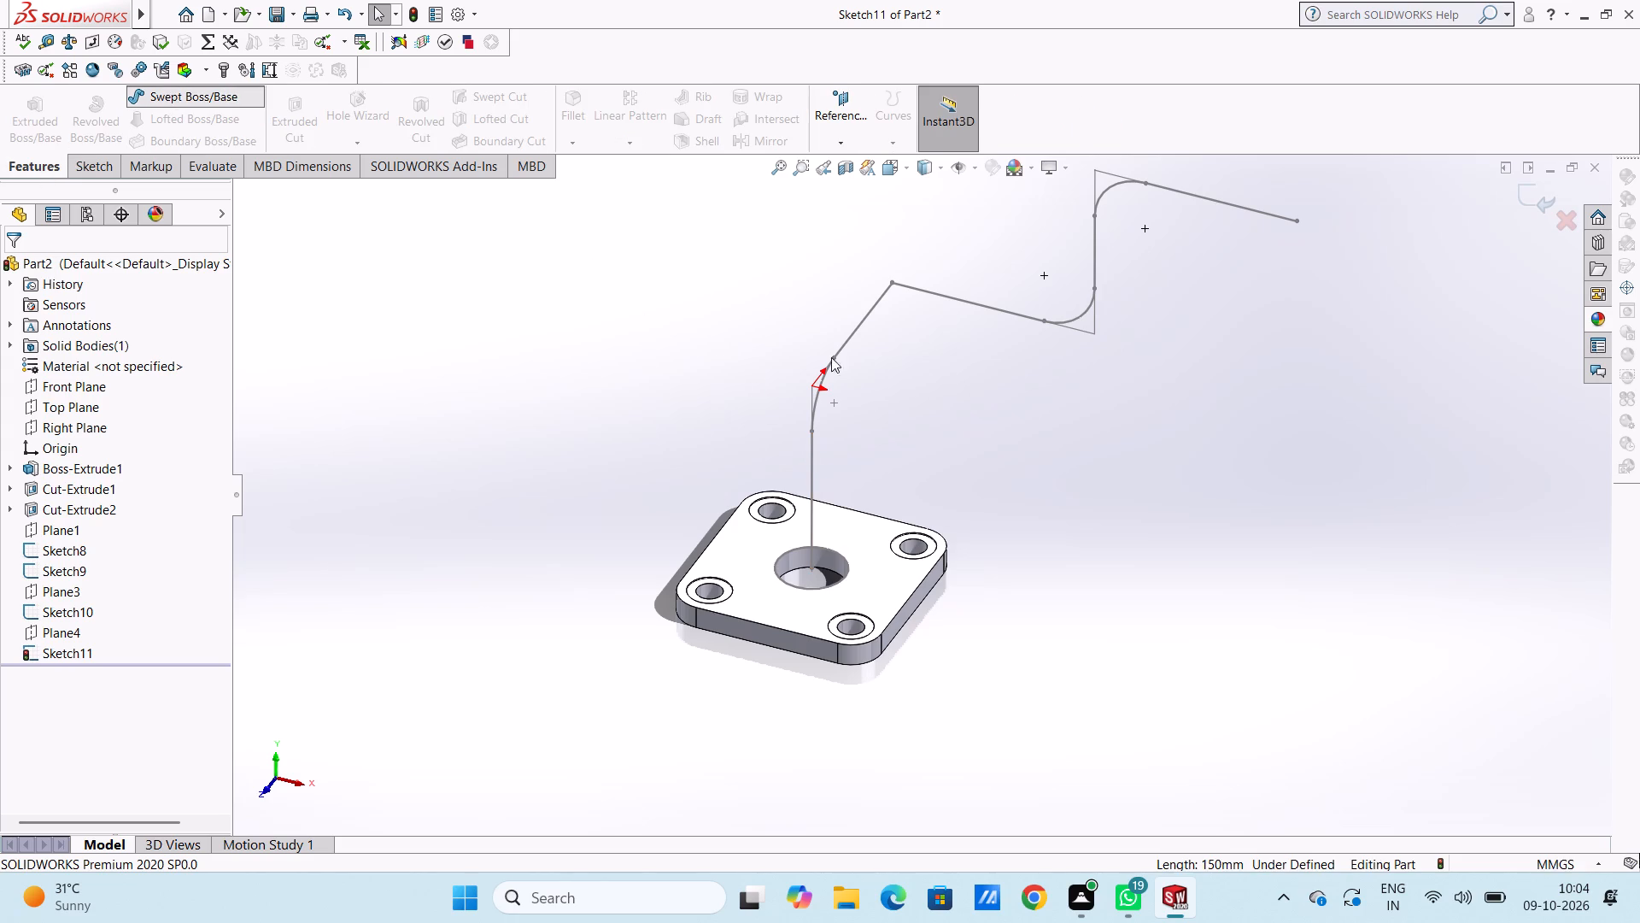
pyautogui.scroll(-4, 904, 553)
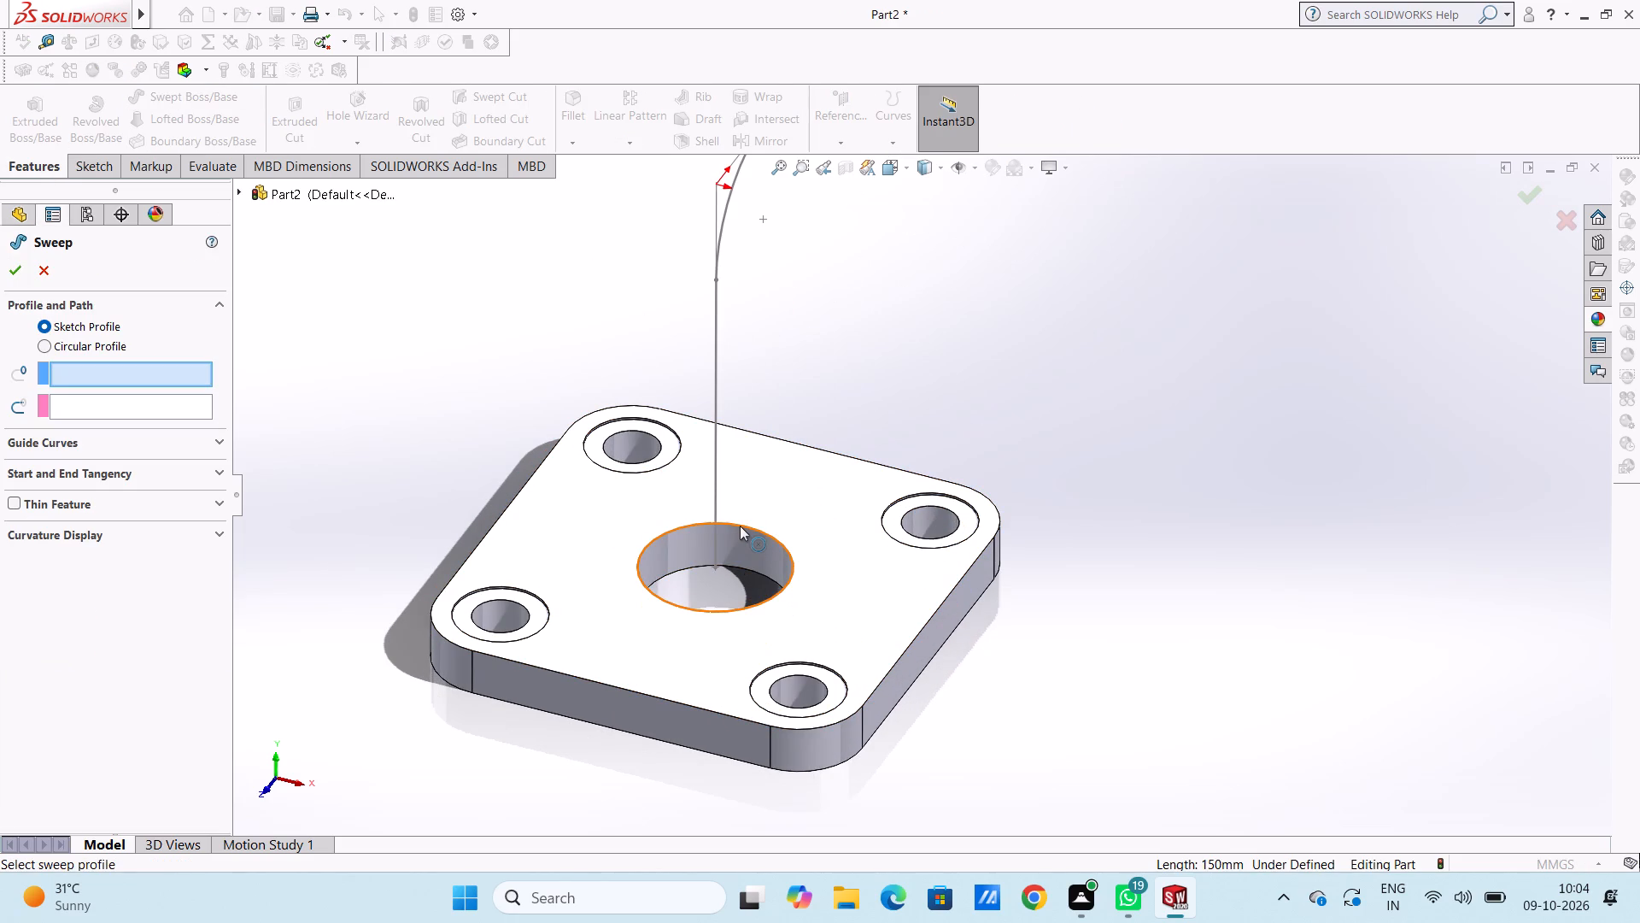
pyautogui.click(740, 526)
pyautogui.click(714, 433)
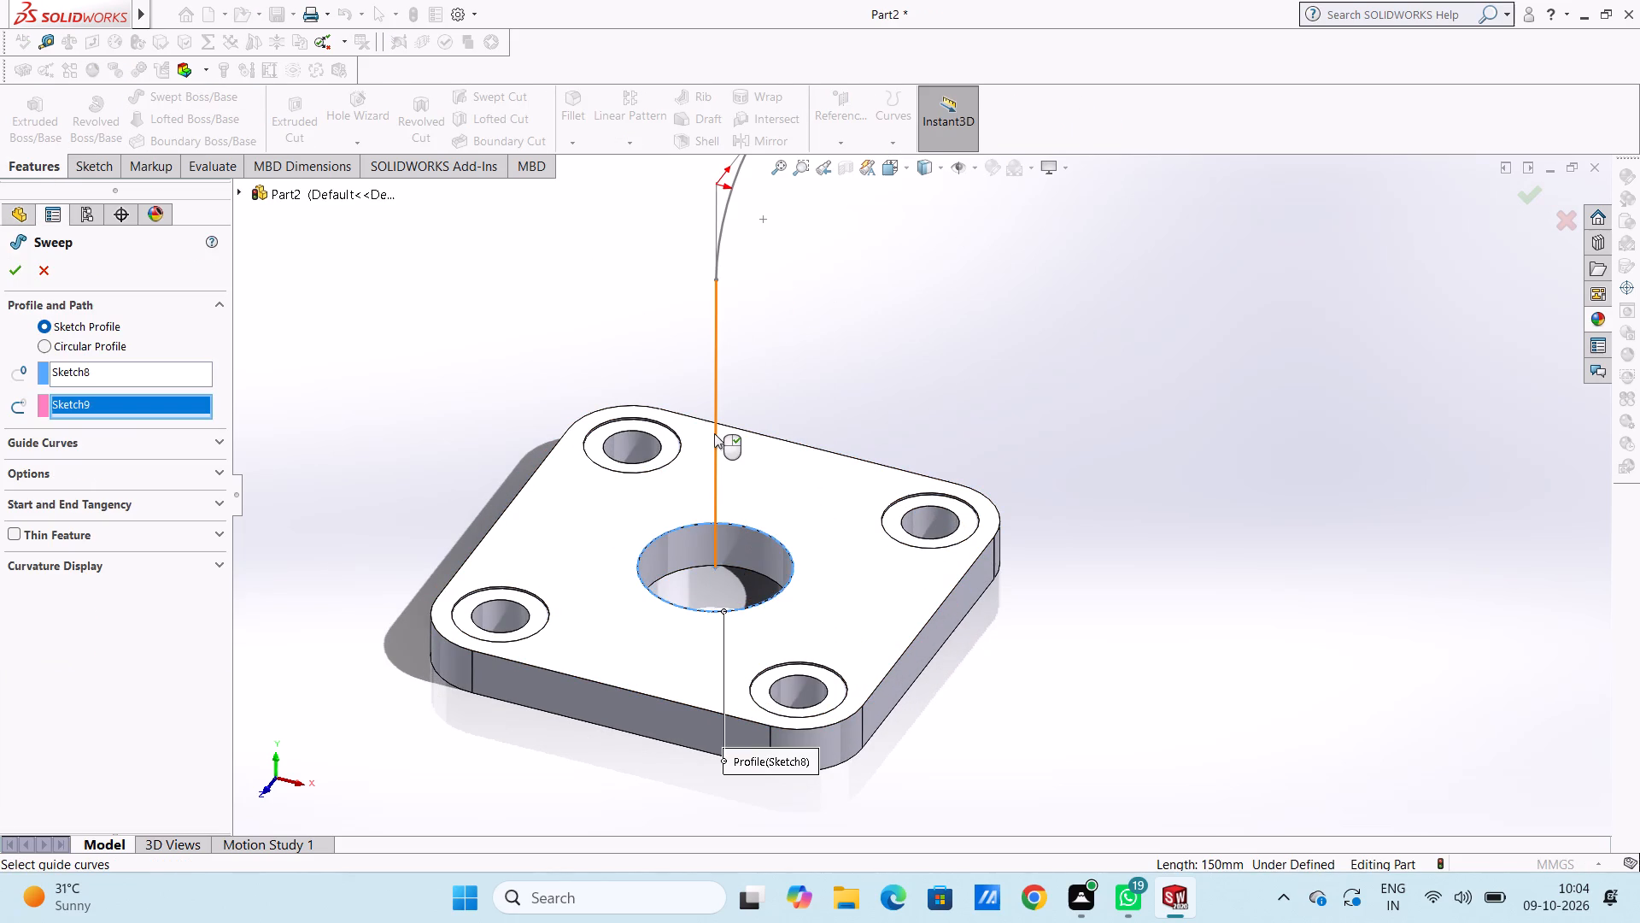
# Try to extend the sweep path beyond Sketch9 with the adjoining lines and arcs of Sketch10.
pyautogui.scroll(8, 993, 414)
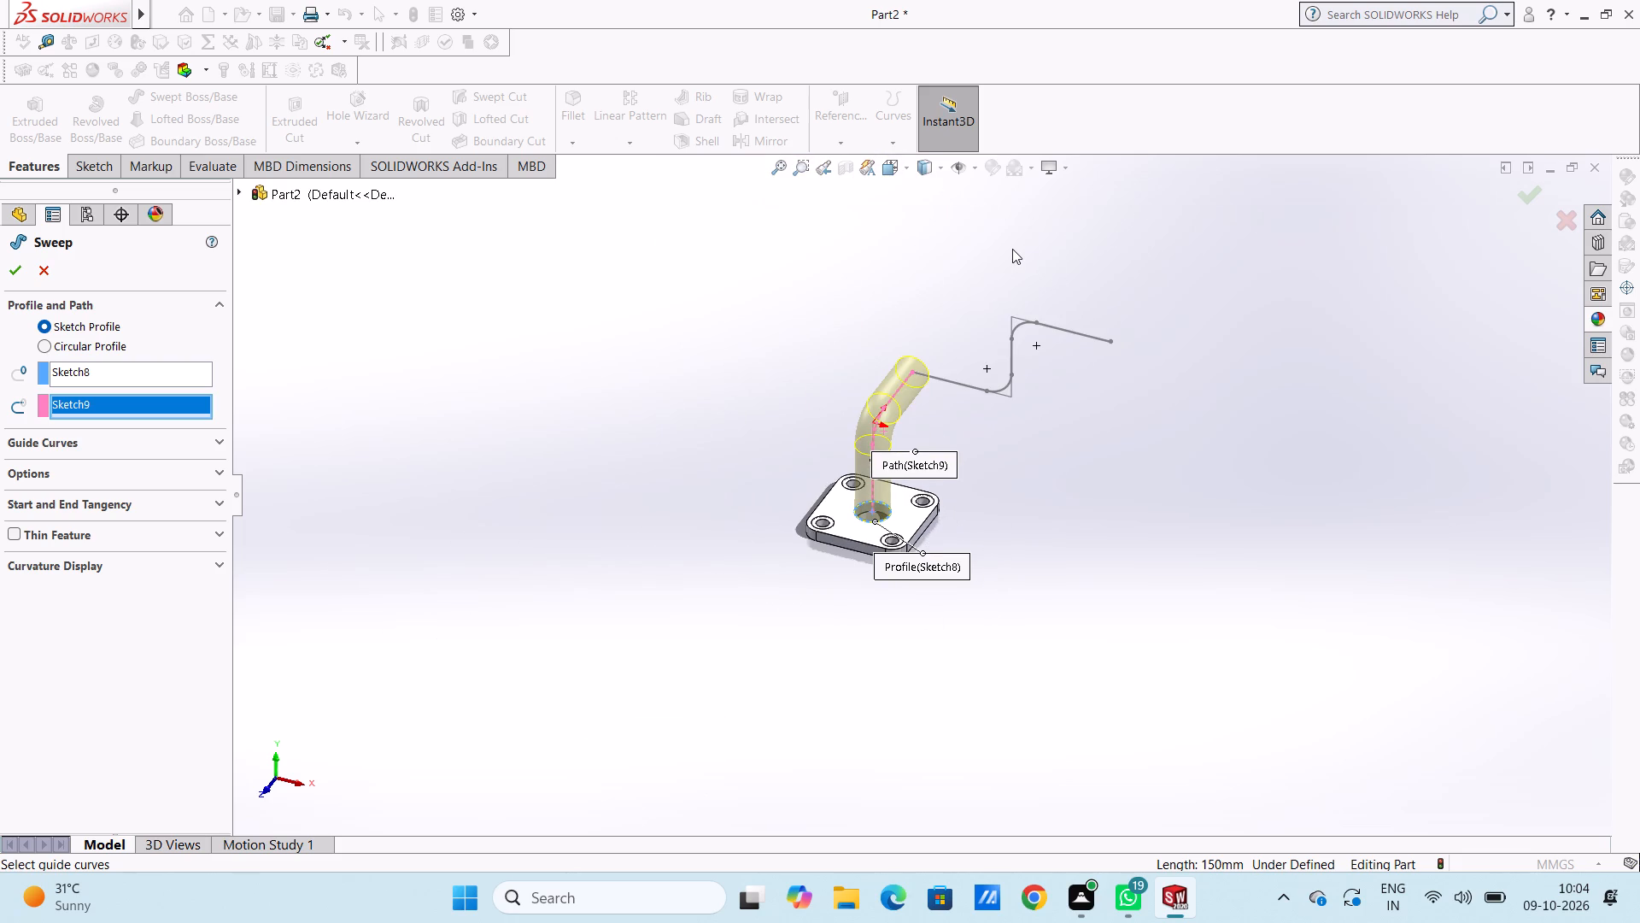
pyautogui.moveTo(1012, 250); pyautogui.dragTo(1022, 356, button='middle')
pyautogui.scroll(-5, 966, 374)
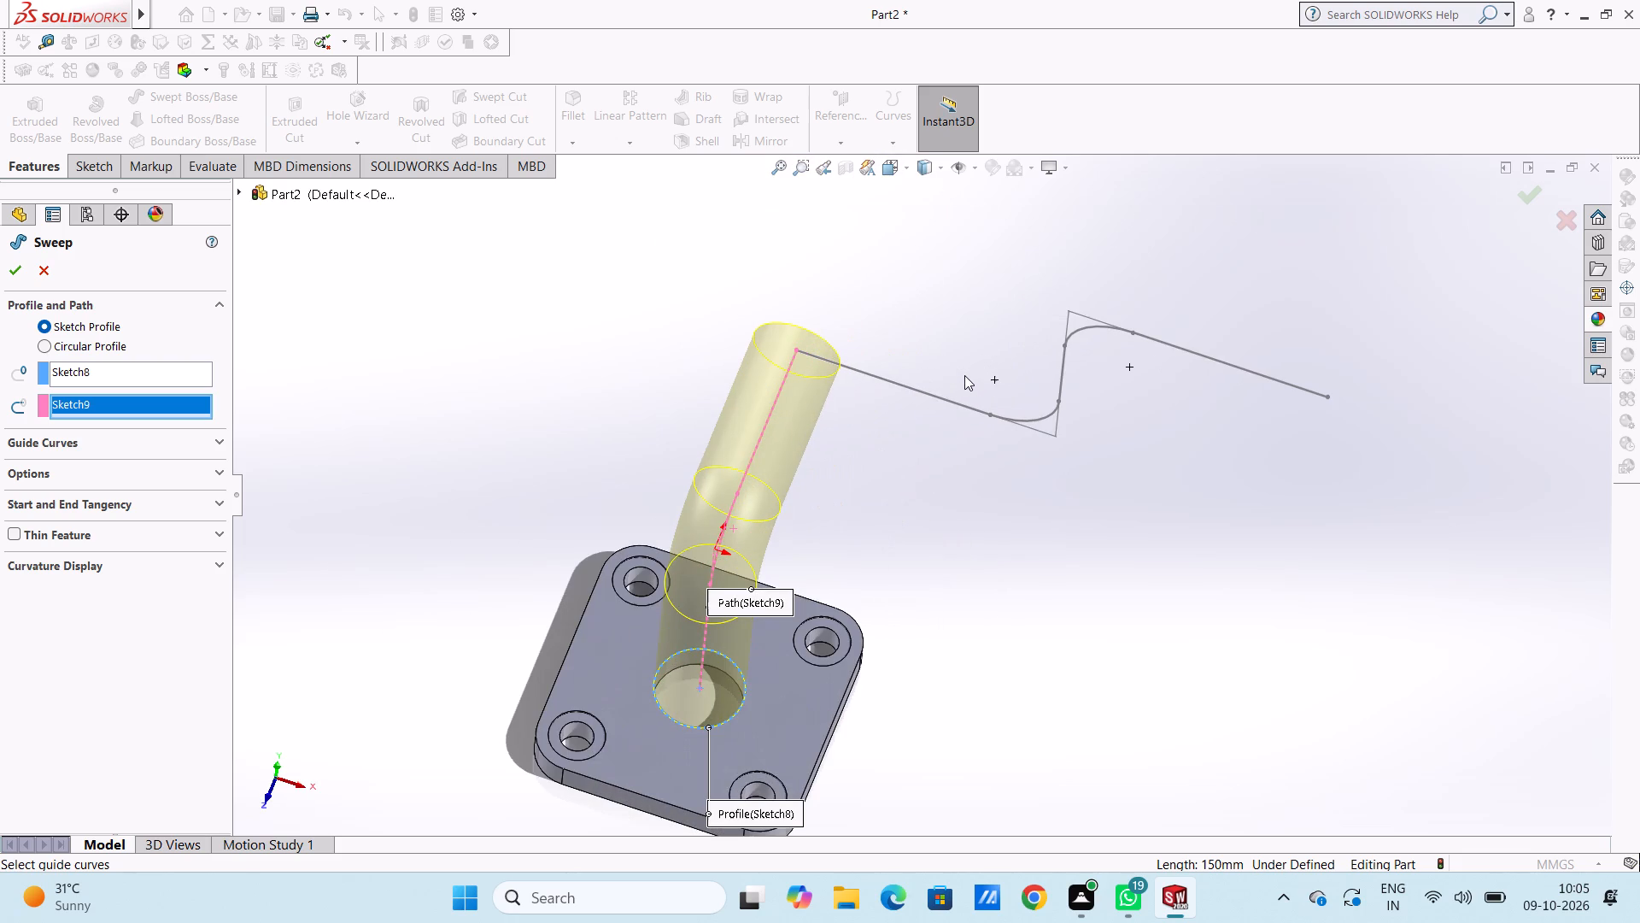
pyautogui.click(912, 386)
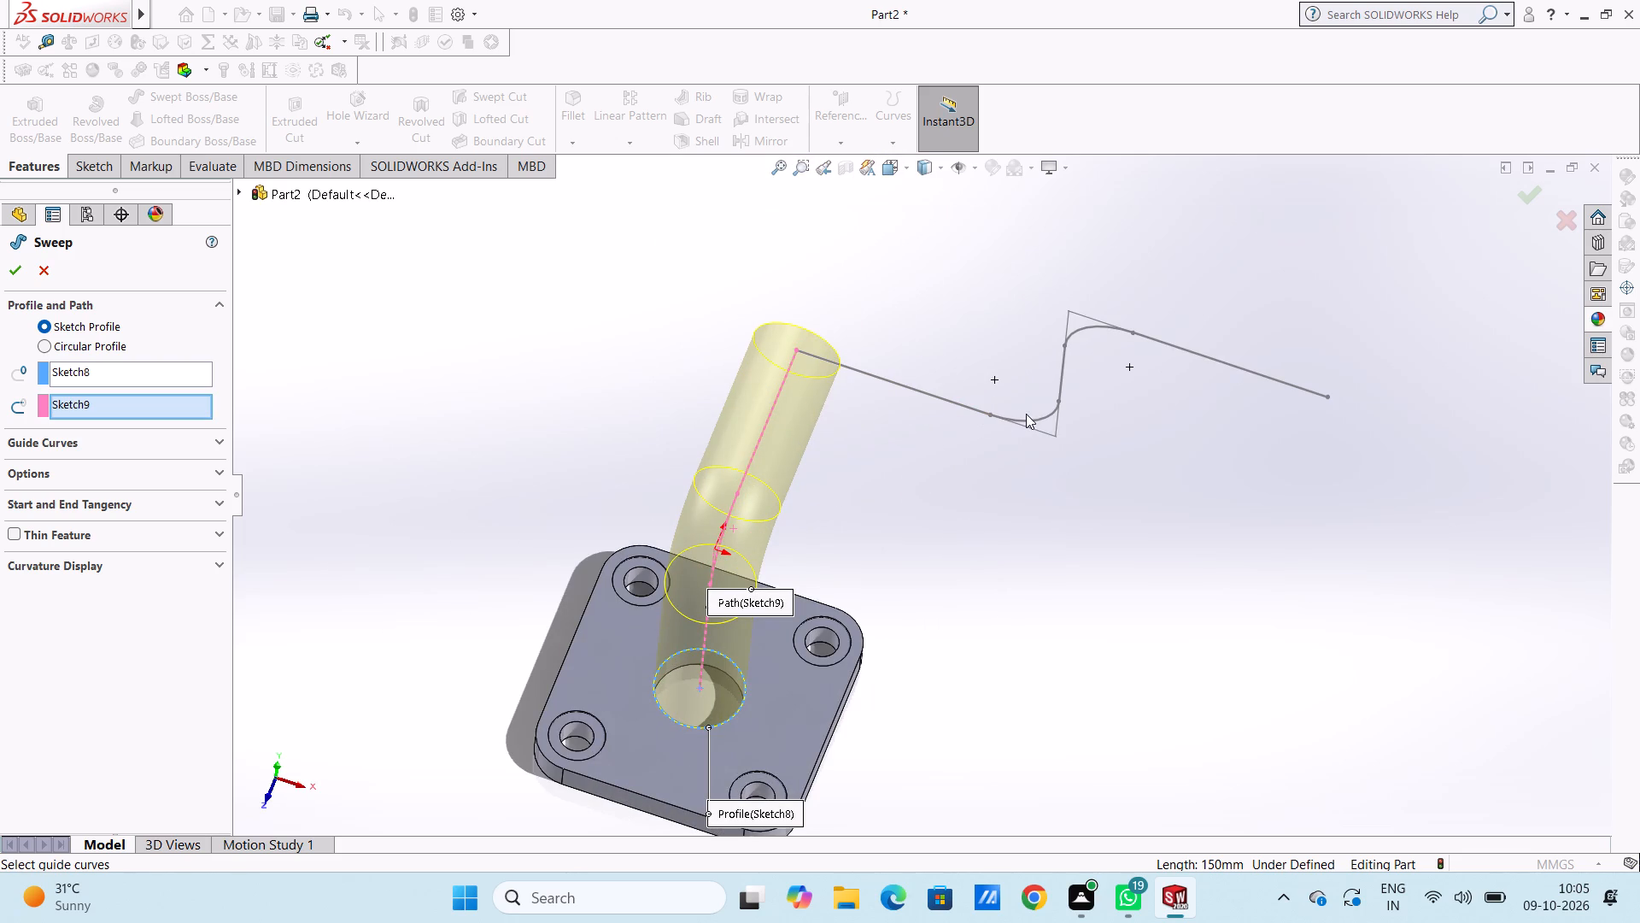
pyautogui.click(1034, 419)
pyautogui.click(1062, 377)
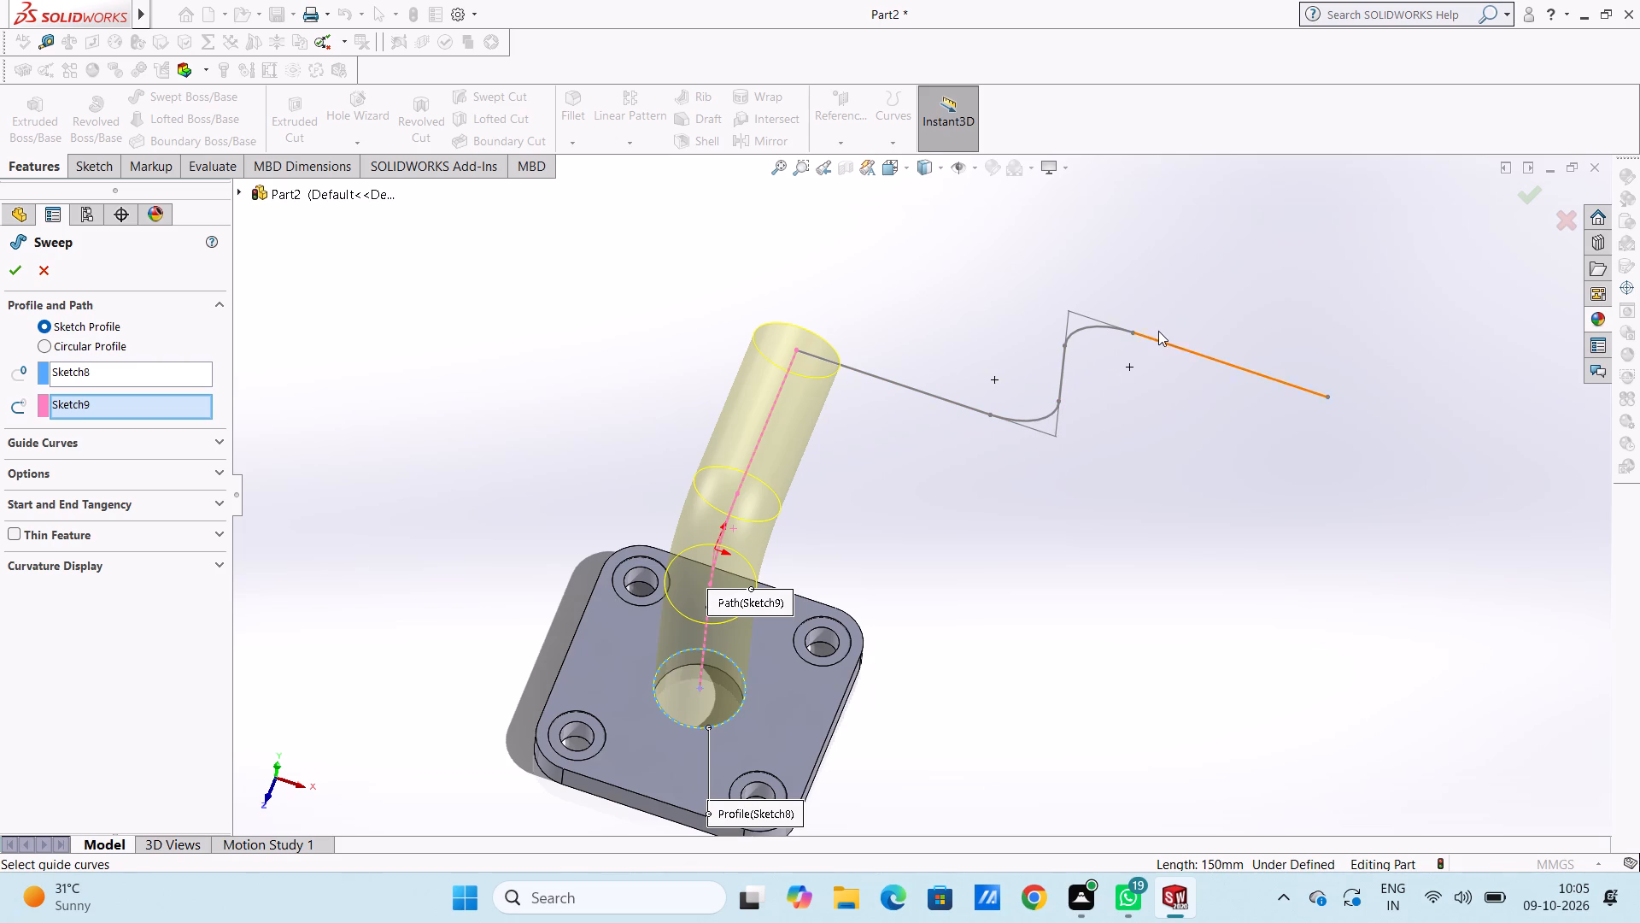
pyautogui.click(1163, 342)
# Examine the sweep preview along Sketch9 and its junction with the Sketch10 path from several angles.
pyautogui.moveTo(1195, 463); pyautogui.dragTo(1127, 420, button='middle')
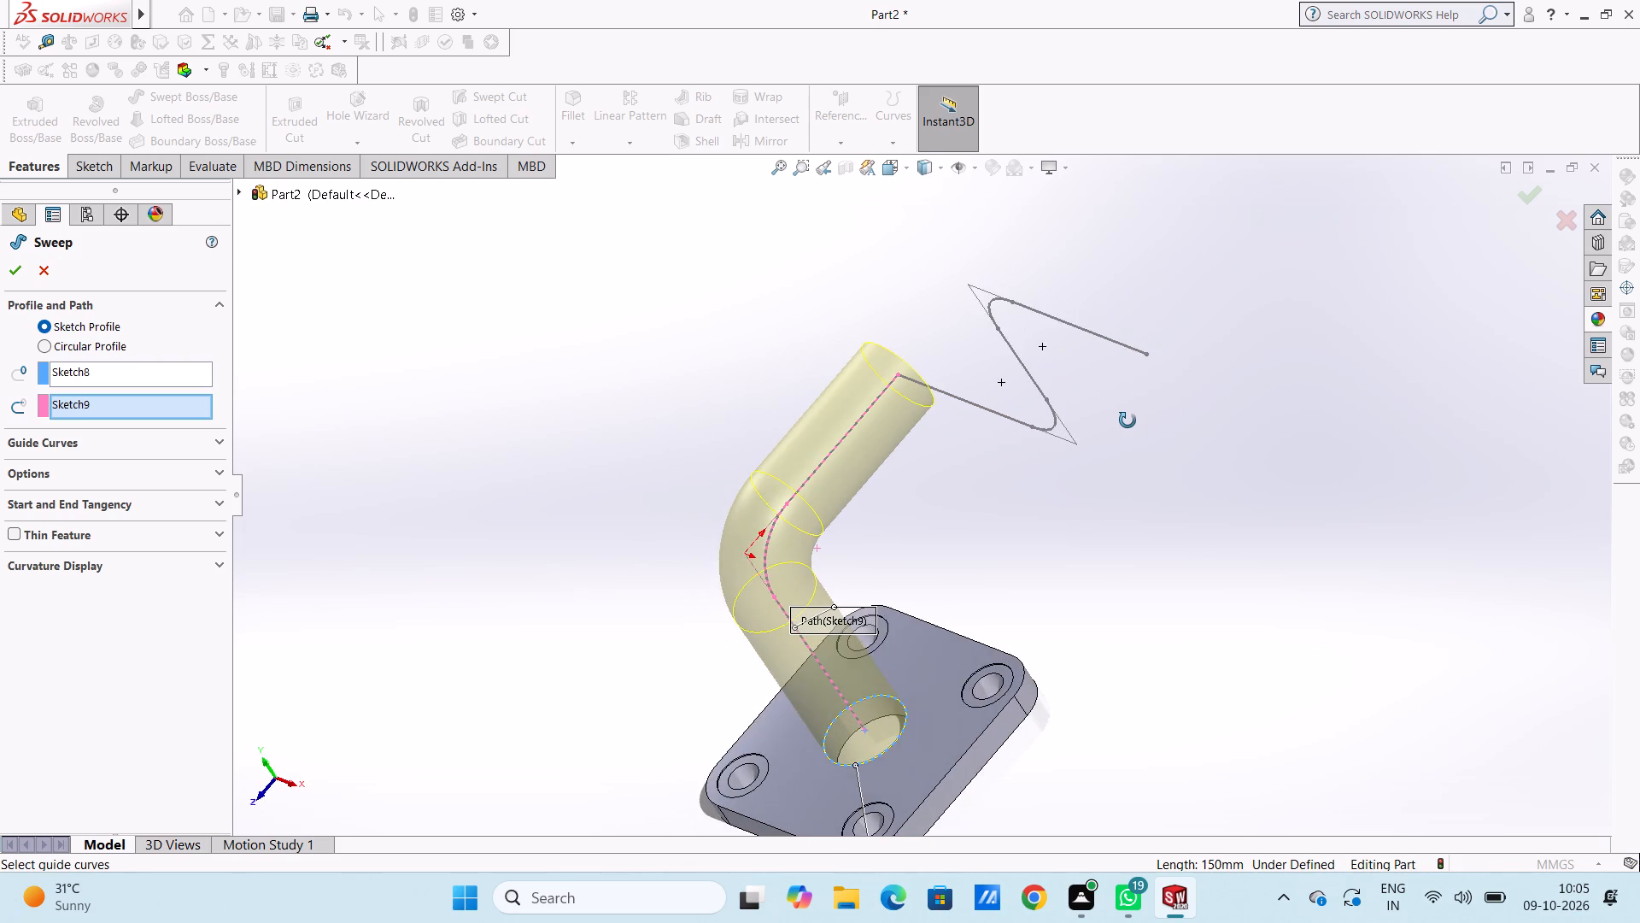
pyautogui.moveTo(1127, 420); pyautogui.dragTo(1123, 389, button='middle')
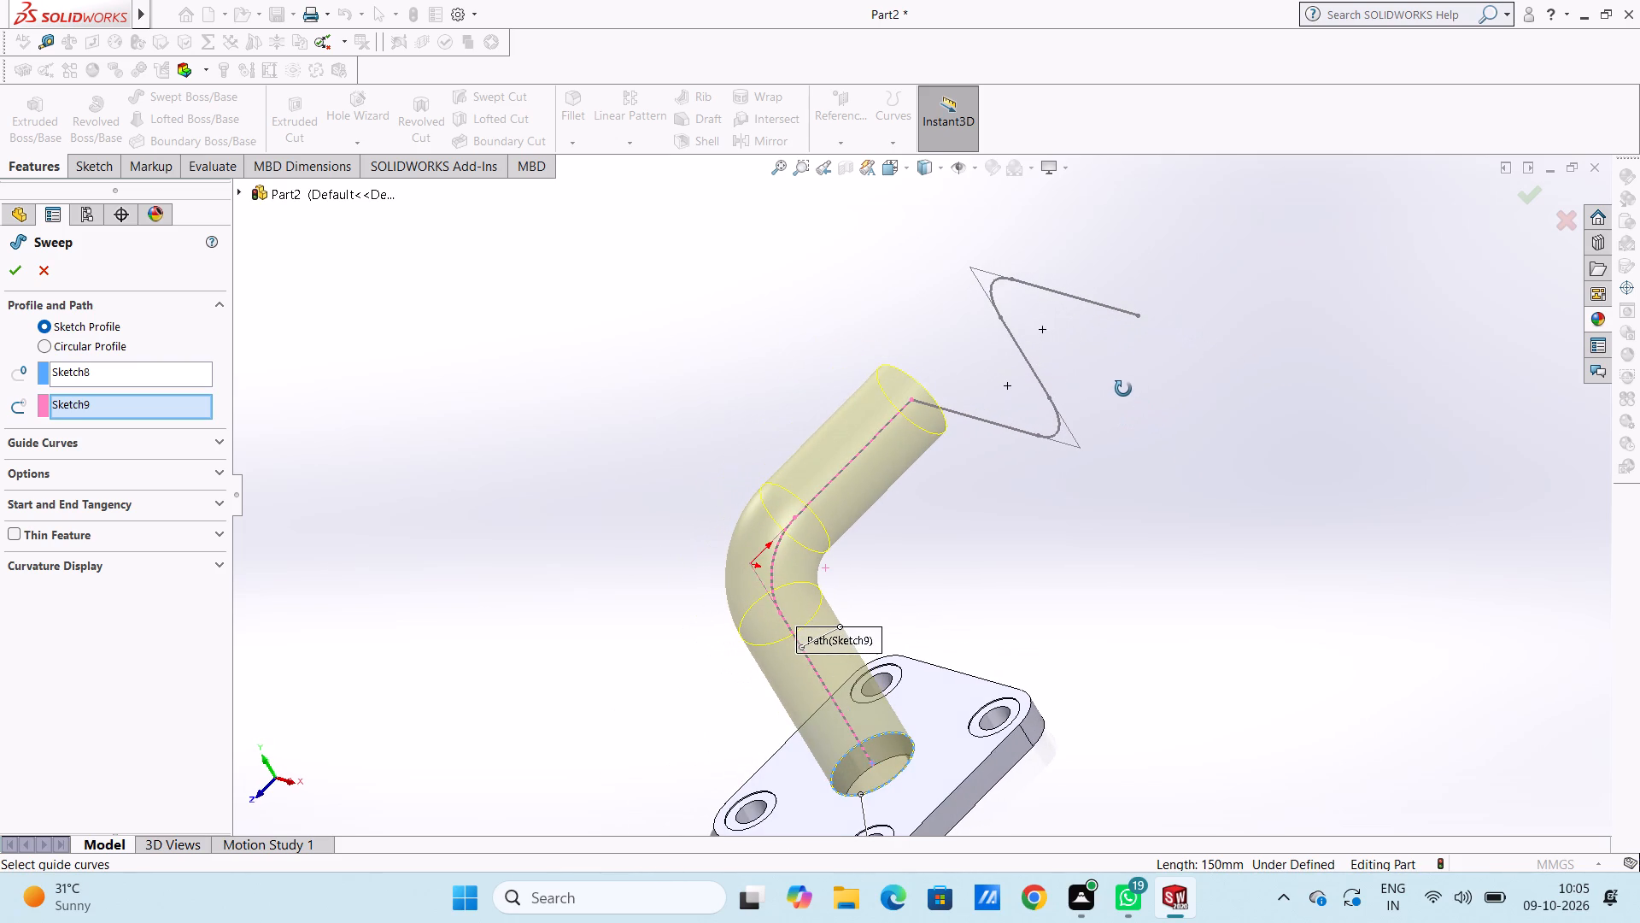
pyautogui.moveTo(1123, 389); pyautogui.dragTo(1177, 385, button='middle')
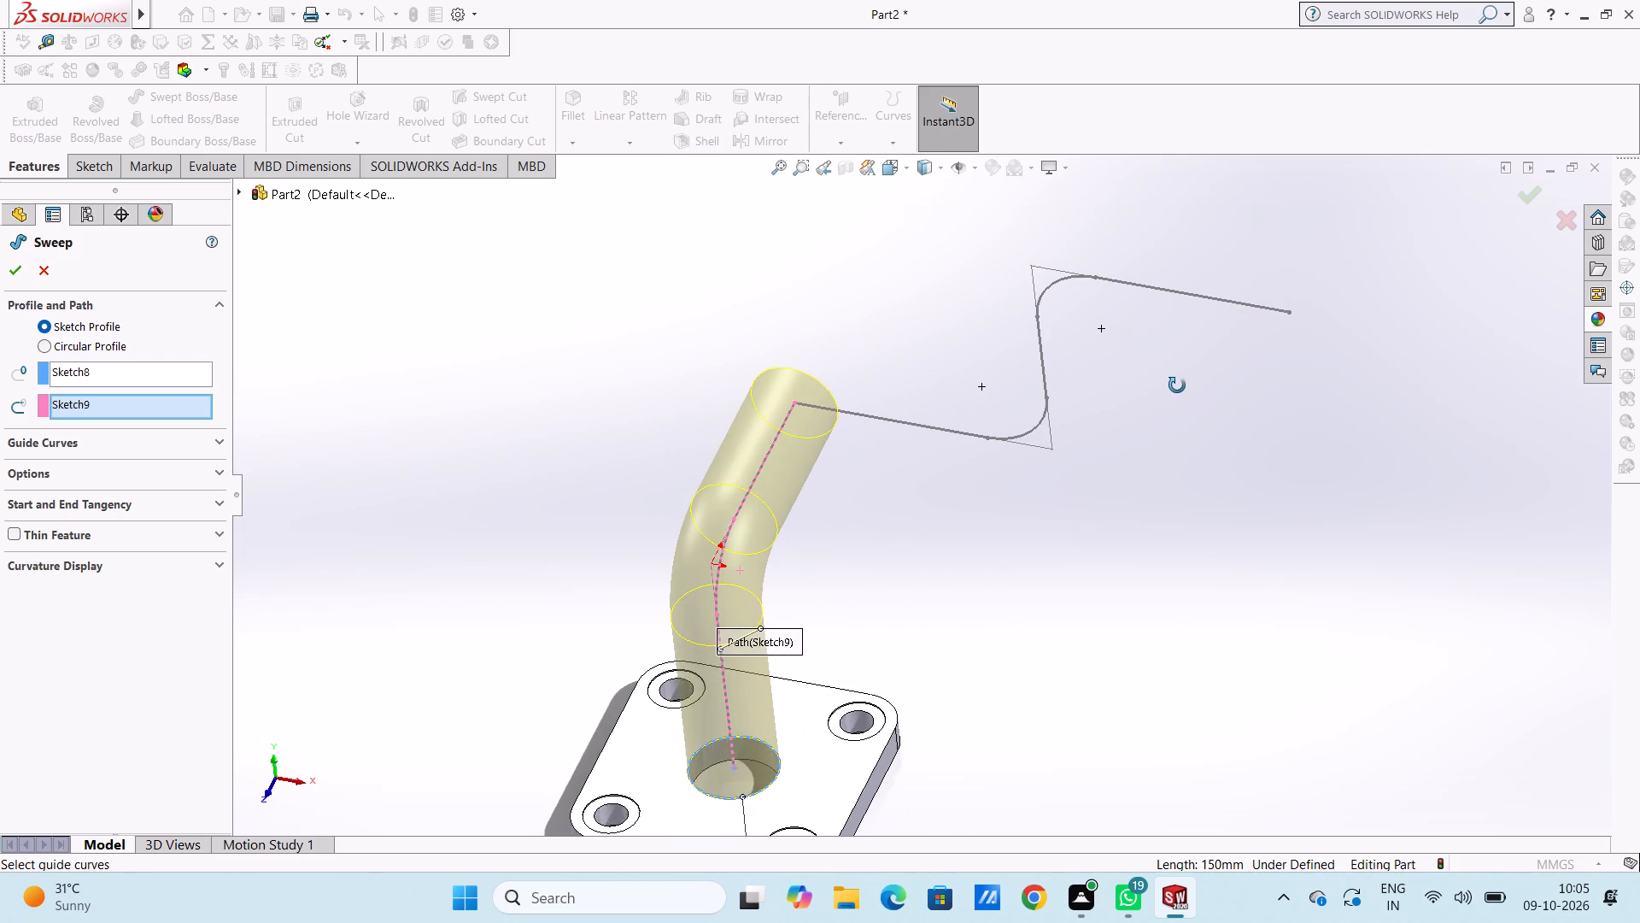
pyautogui.moveTo(1177, 385); pyautogui.dragTo(1118, 393, button='middle')
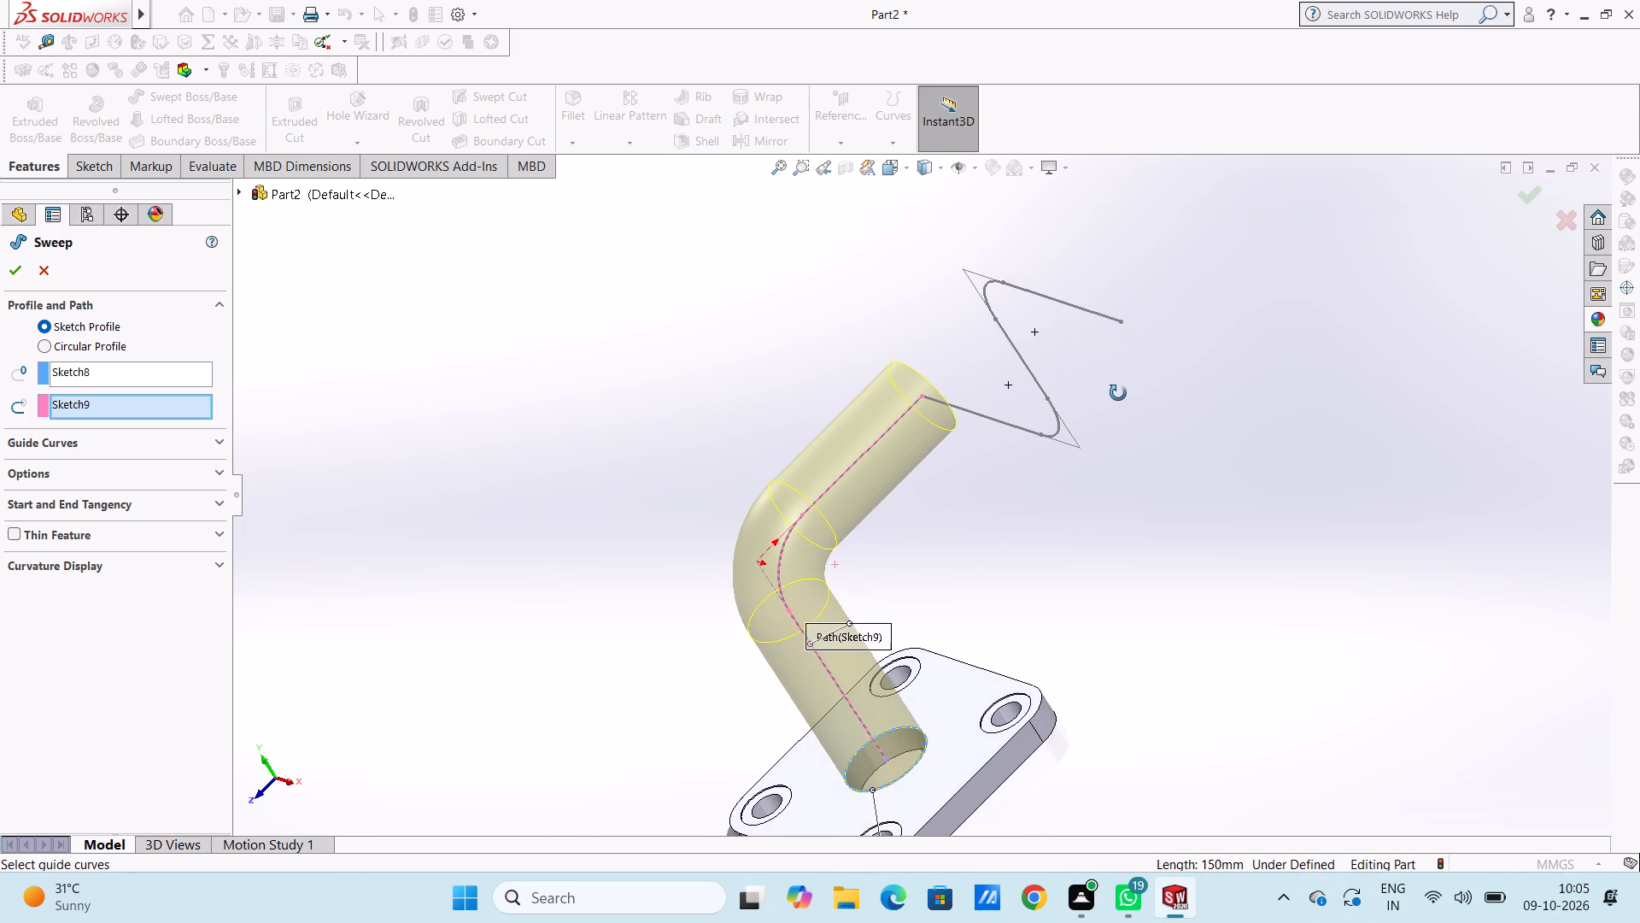
pyautogui.moveTo(1118, 393); pyautogui.dragTo(1150, 399, button='middle')
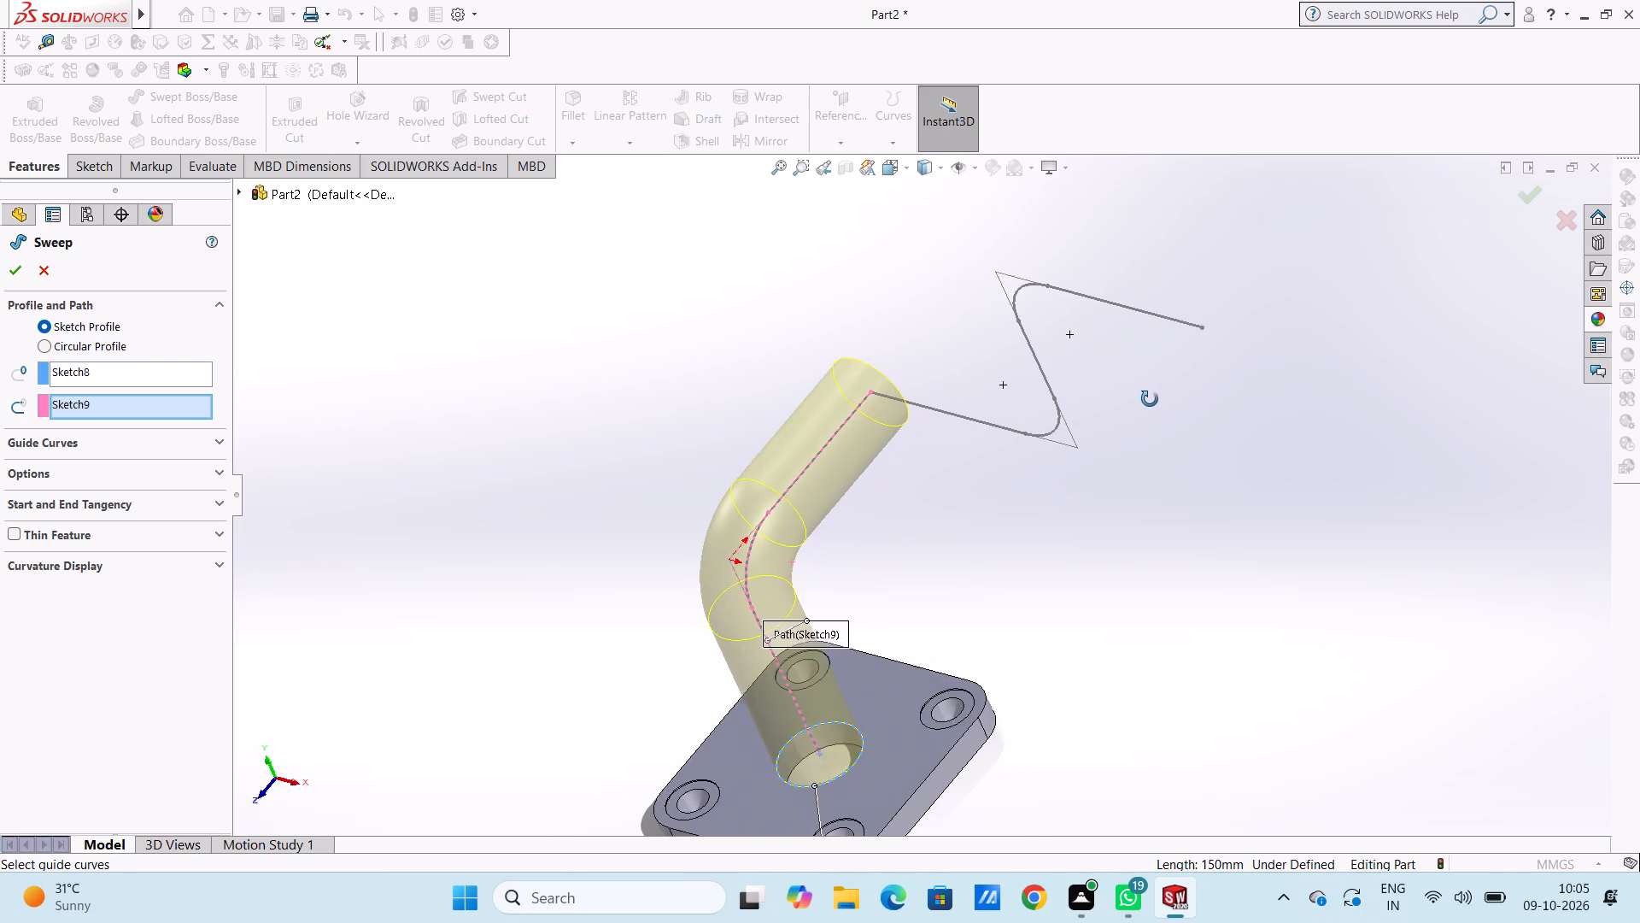
pyautogui.moveTo(1150, 399); pyautogui.dragTo(1159, 512, button='middle')
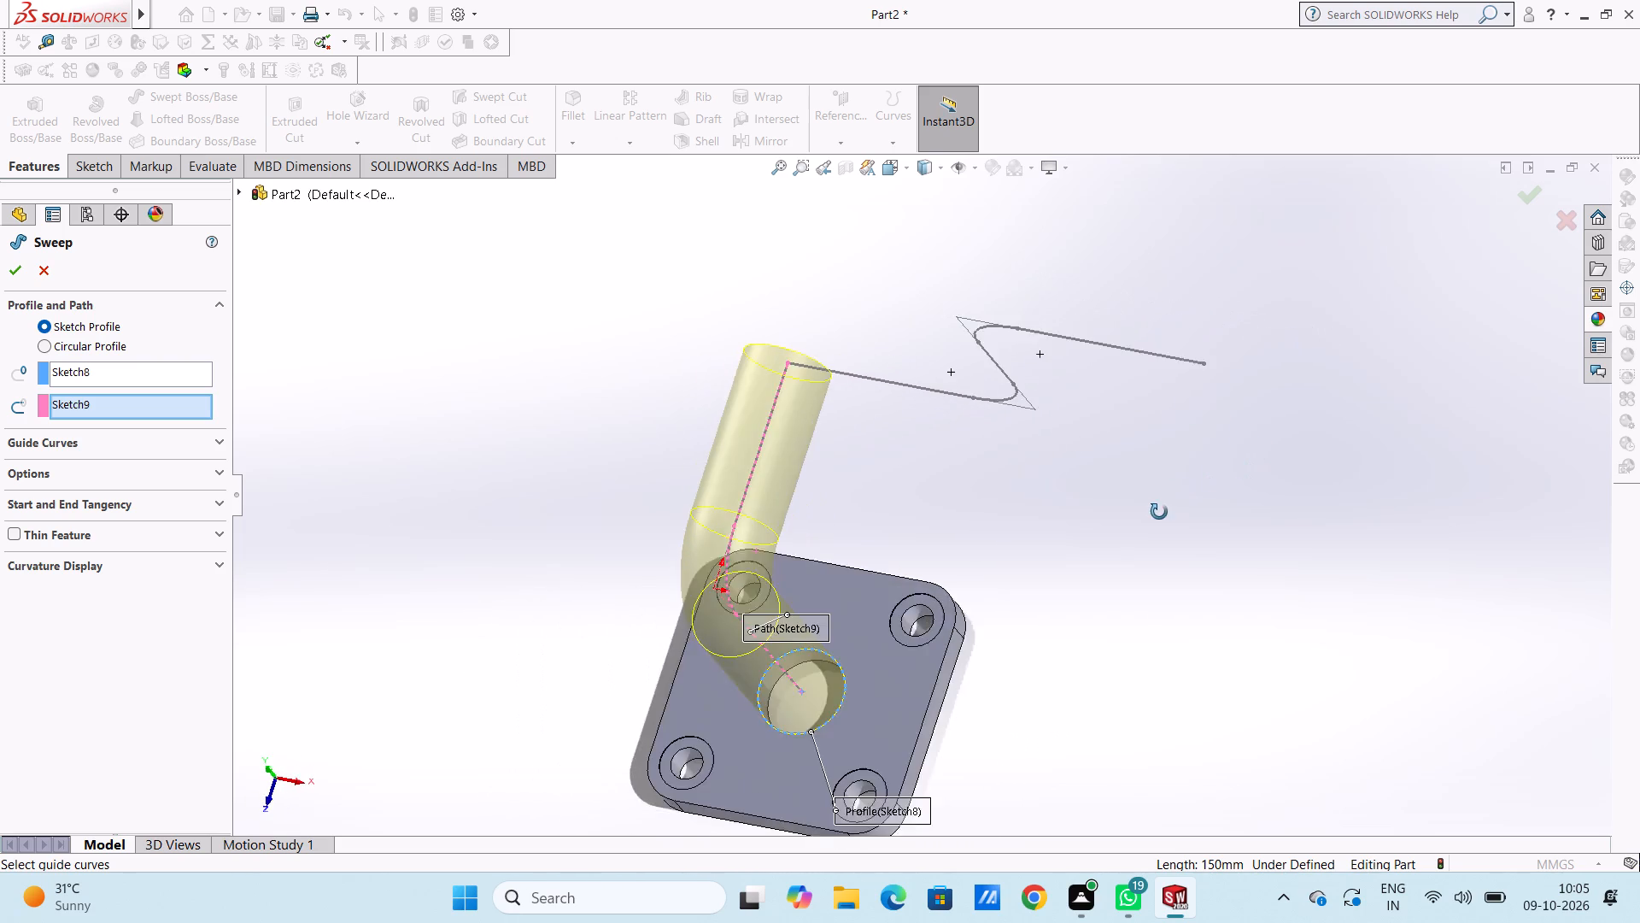
pyautogui.moveTo(1159, 512); pyautogui.dragTo(1208, 403, button='middle')
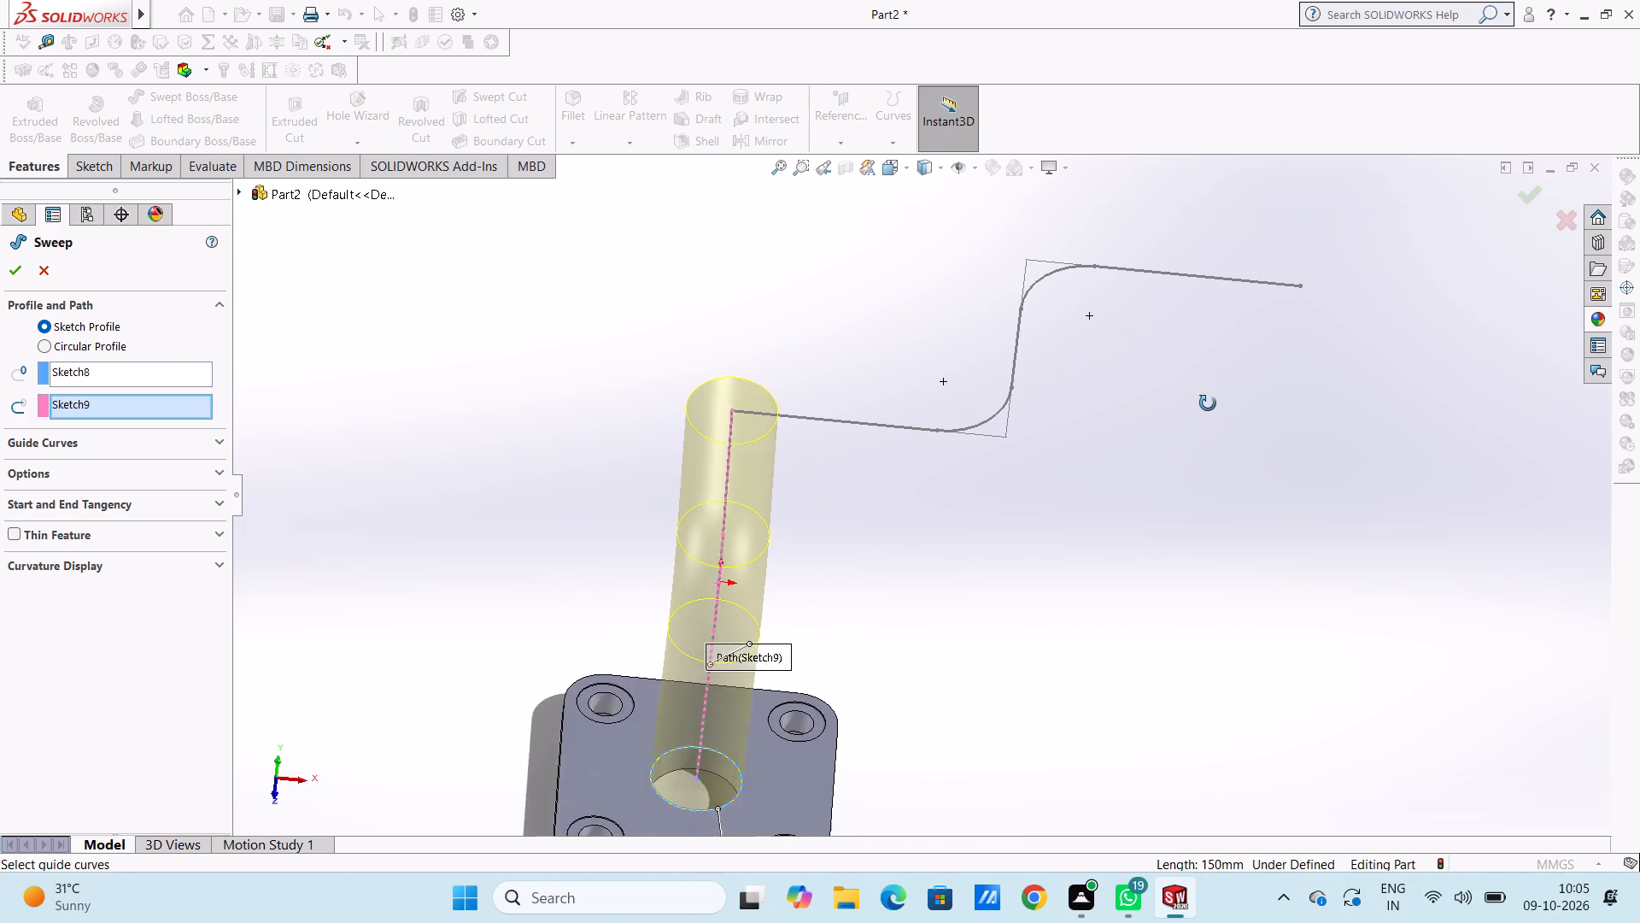
pyautogui.moveTo(1208, 403); pyautogui.dragTo(1170, 410, button='middle')
pyautogui.middleClick(1170, 410)
pyautogui.middleClick(1162, 413)
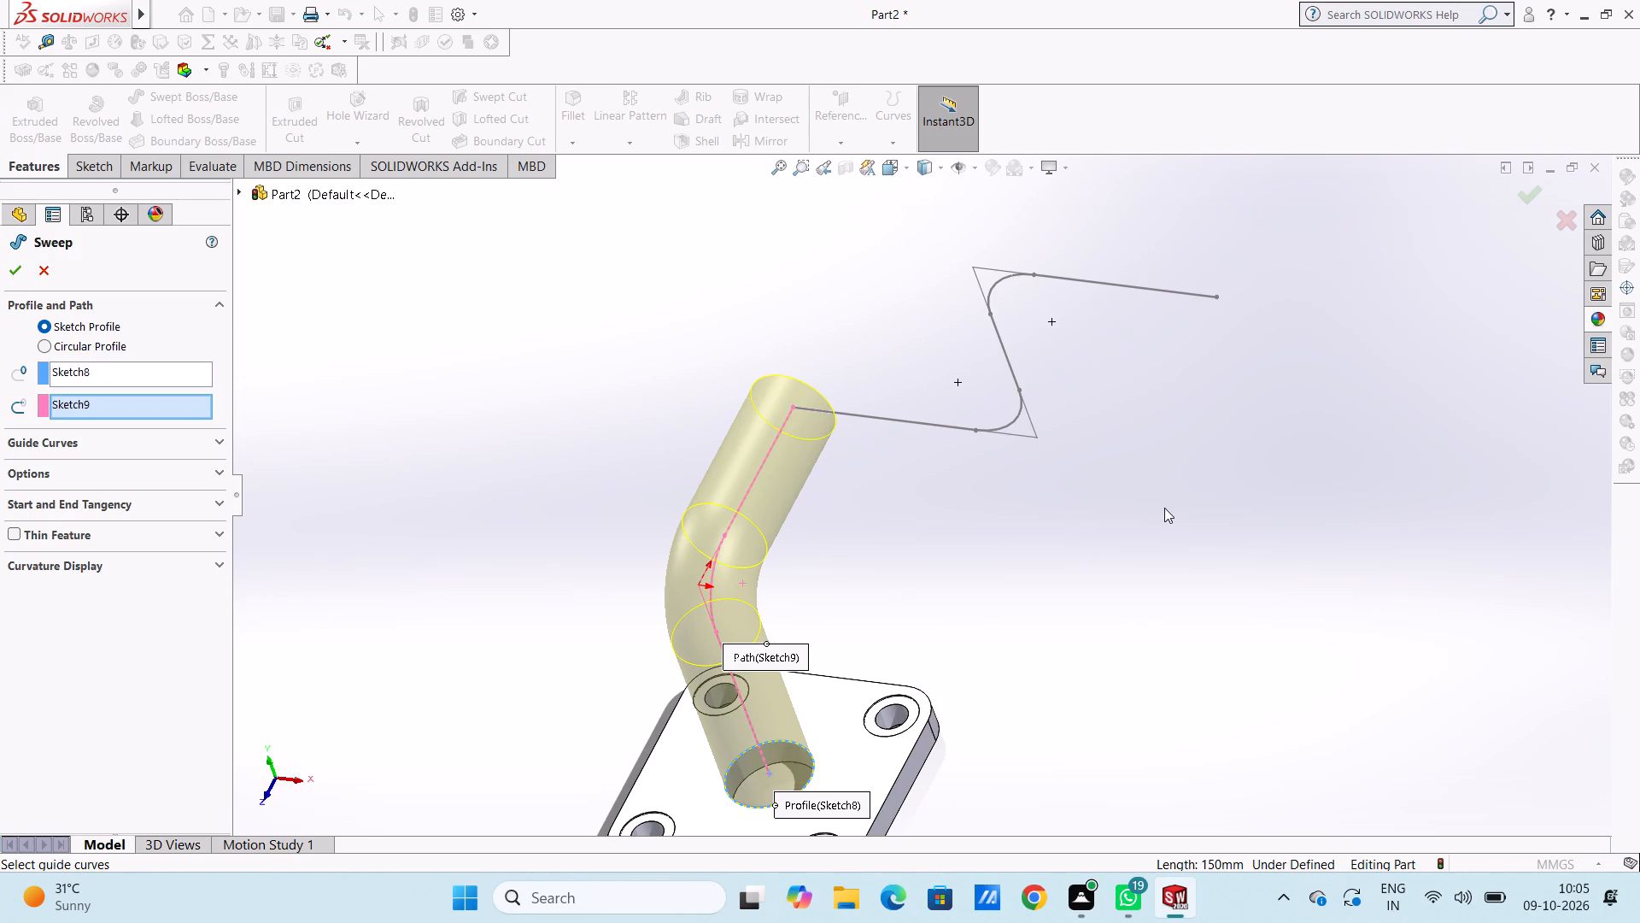
pyautogui.moveTo(1166, 510); pyautogui.dragTo(1219, 514, button='middle')
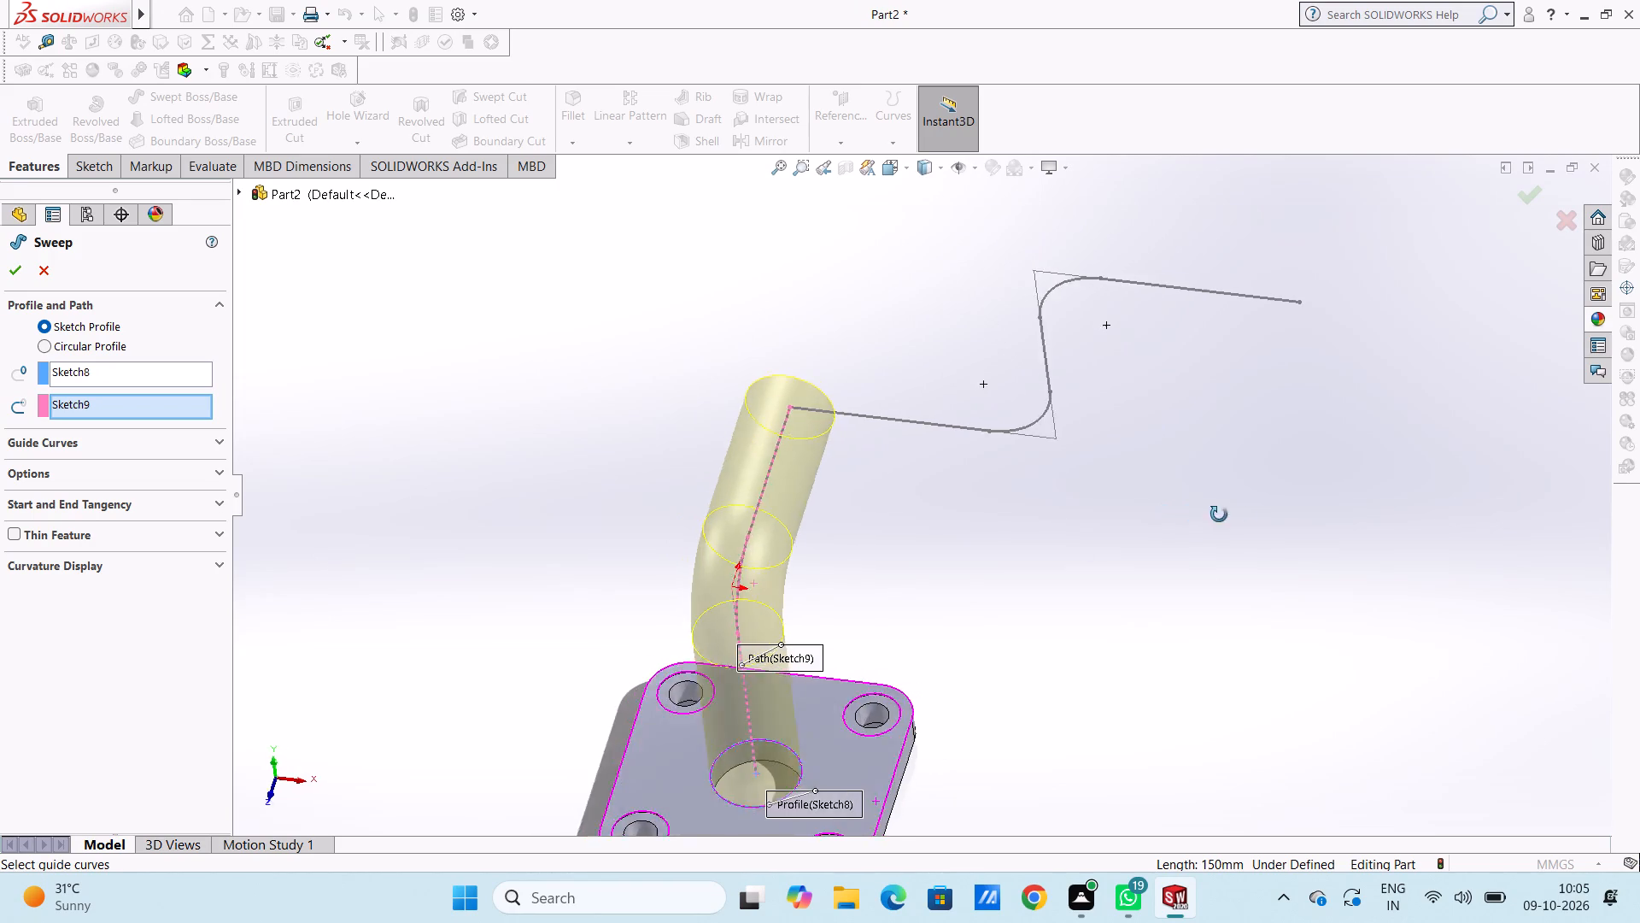
pyautogui.moveTo(1219, 514); pyautogui.dragTo(1368, 567, button='middle')
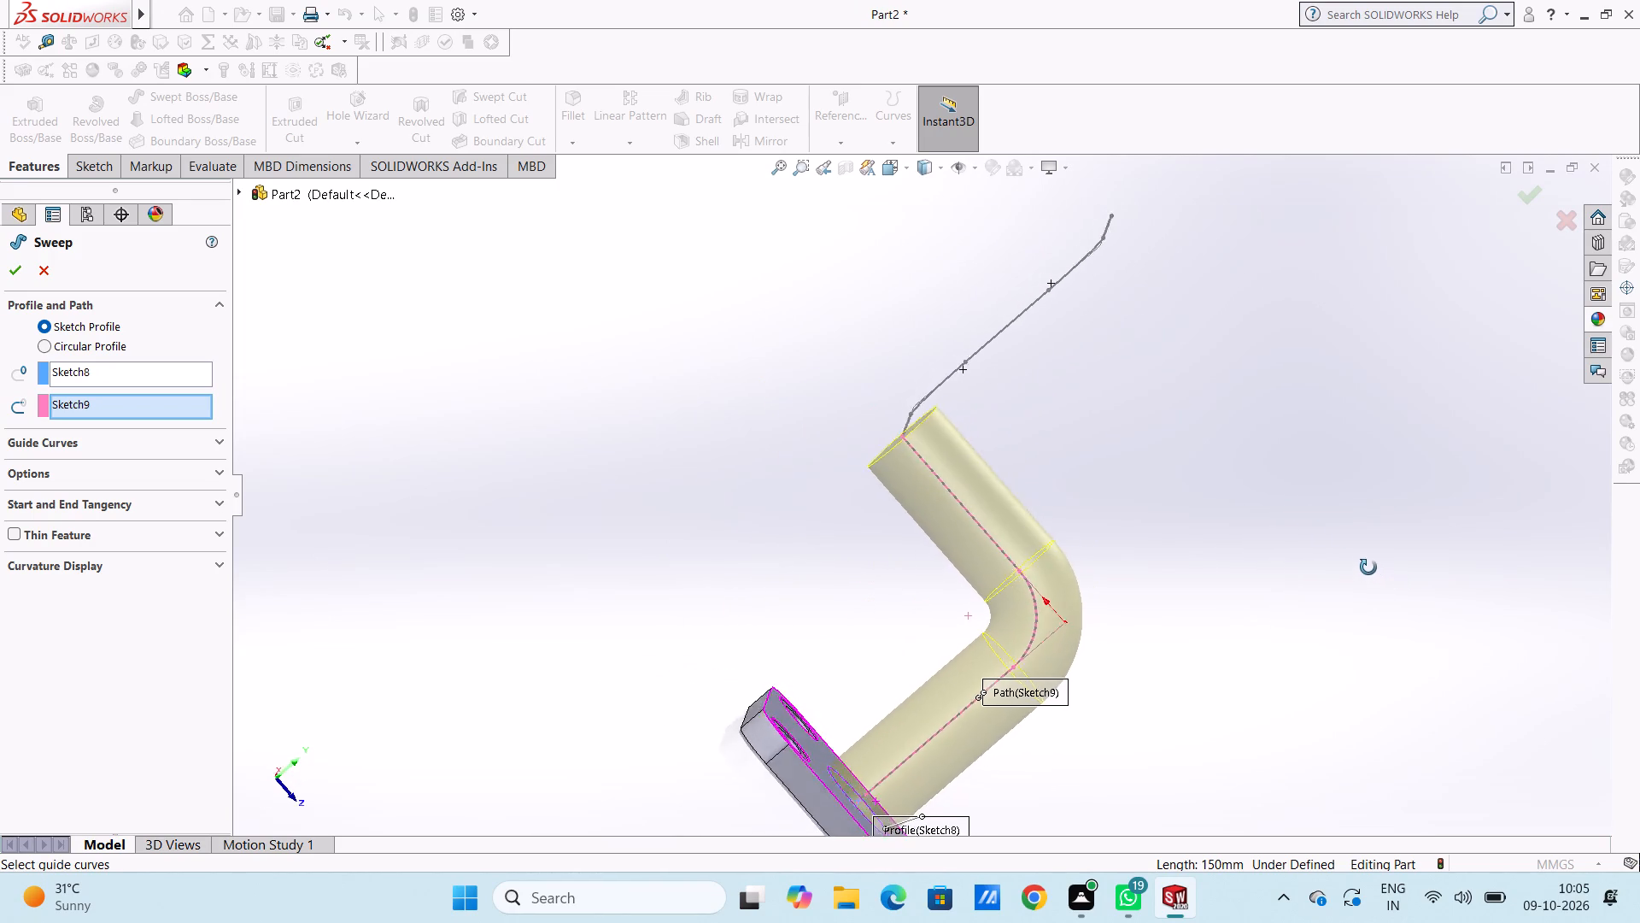
pyautogui.moveTo(1368, 567); pyautogui.dragTo(1183, 539, button='middle')
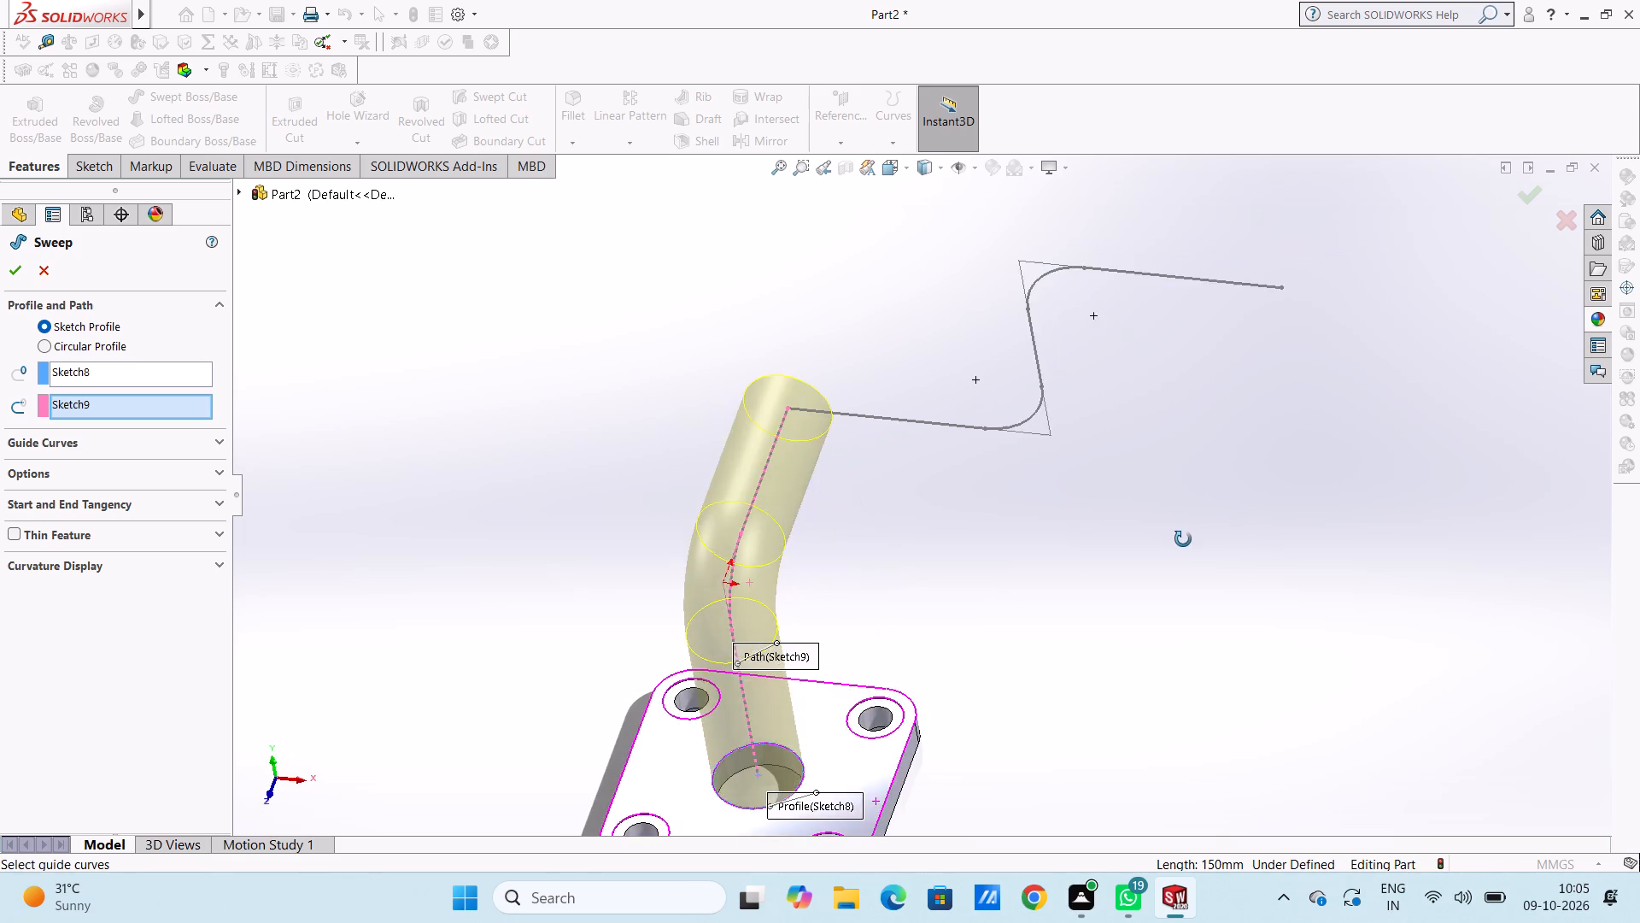
pyautogui.moveTo(1183, 539); pyautogui.dragTo(1218, 547, button='middle')
pyautogui.moveTo(1222, 546); pyautogui.dragTo(1189, 568, button='middle')
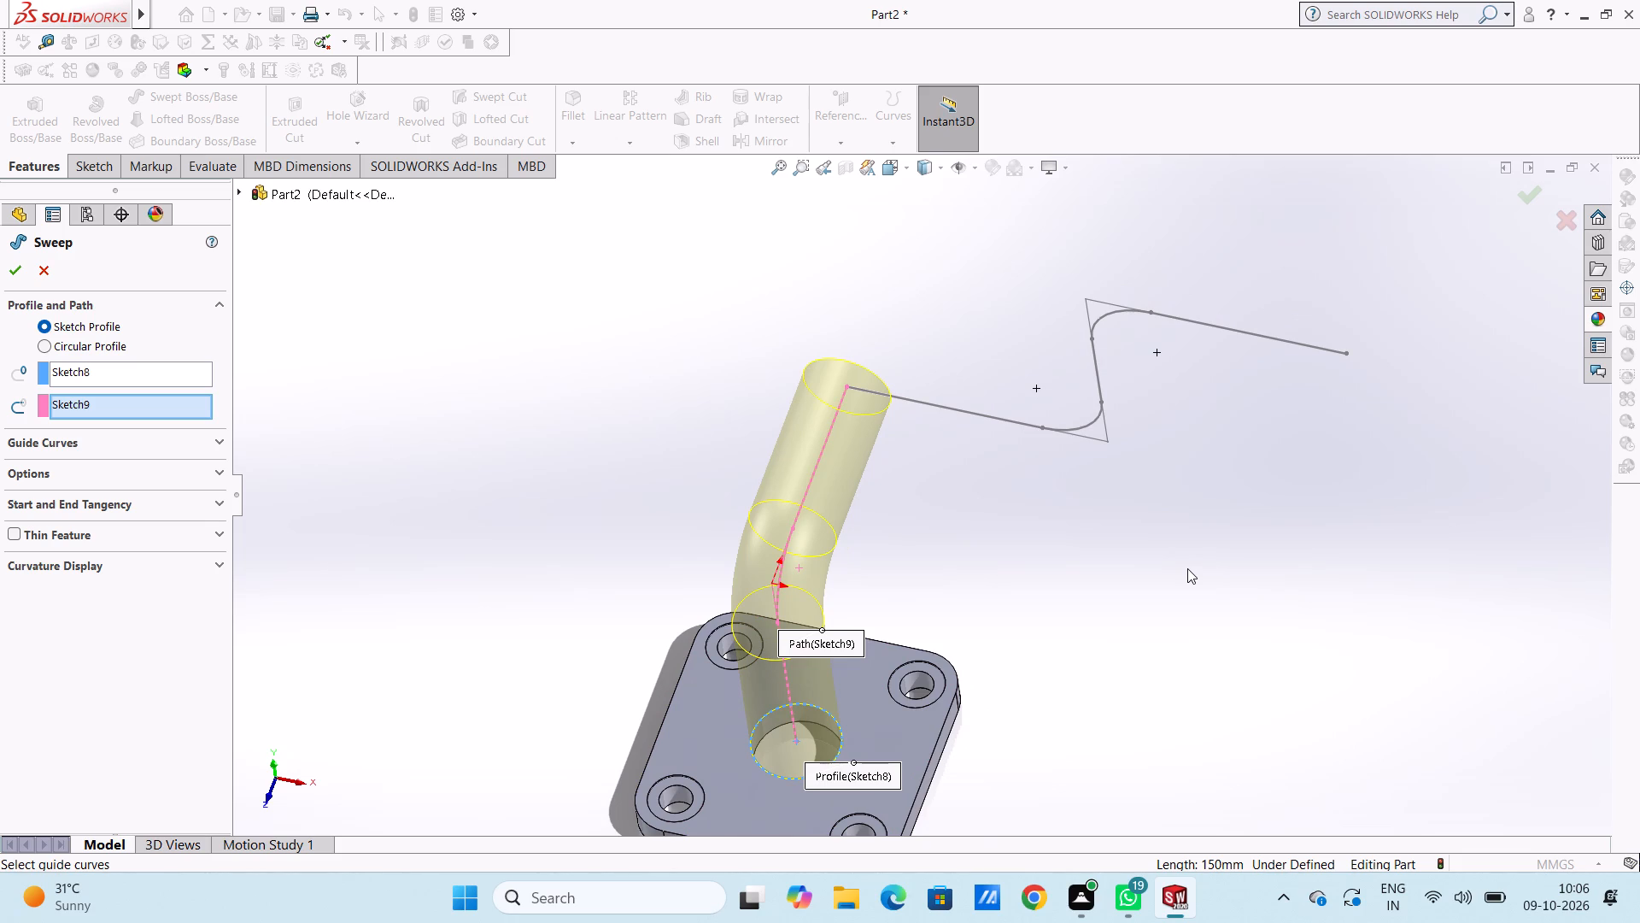
pyautogui.moveTo(1246, 509); pyautogui.dragTo(1240, 511, button='middle')
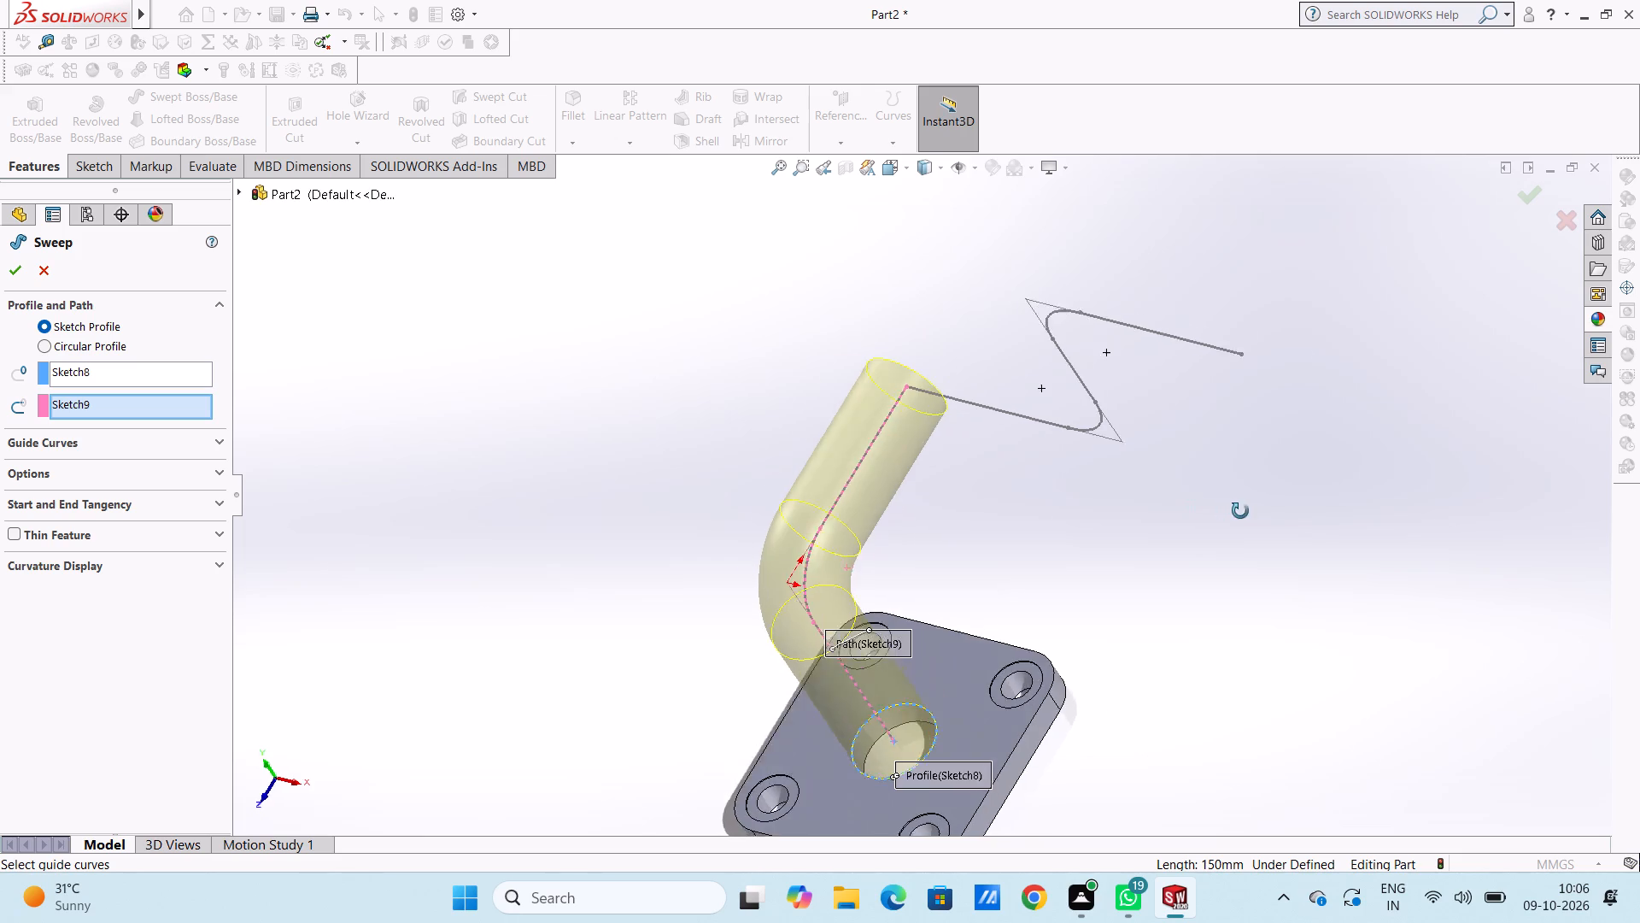
pyautogui.moveTo(1240, 511); pyautogui.dragTo(1292, 503, button='middle')
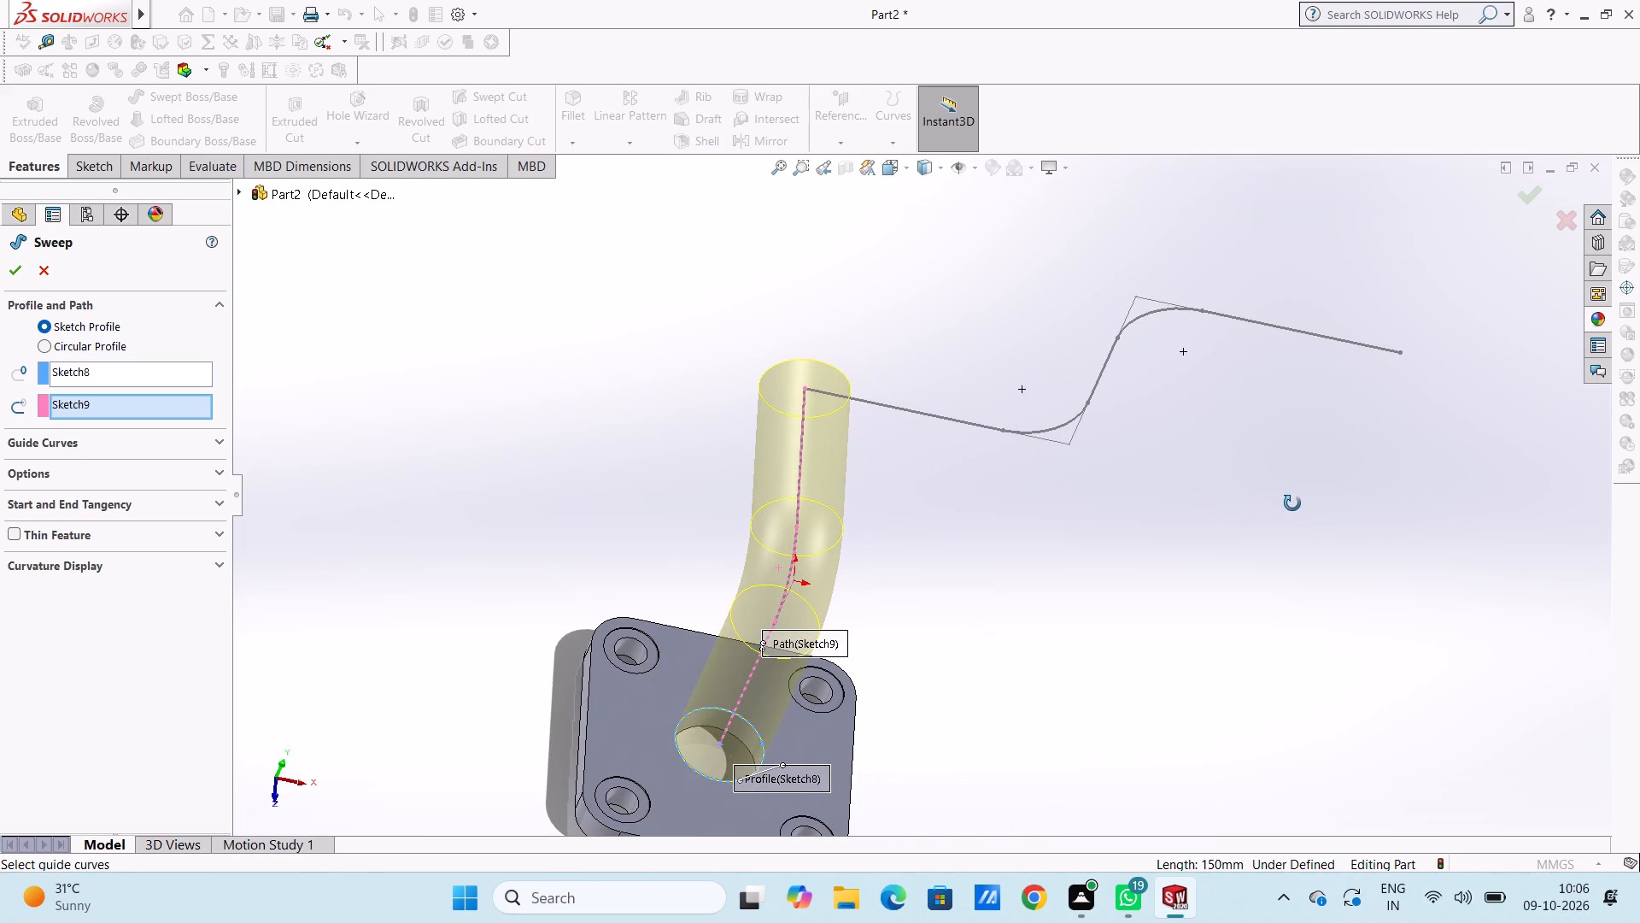
pyautogui.moveTo(1292, 503); pyautogui.dragTo(1224, 450, button='middle')
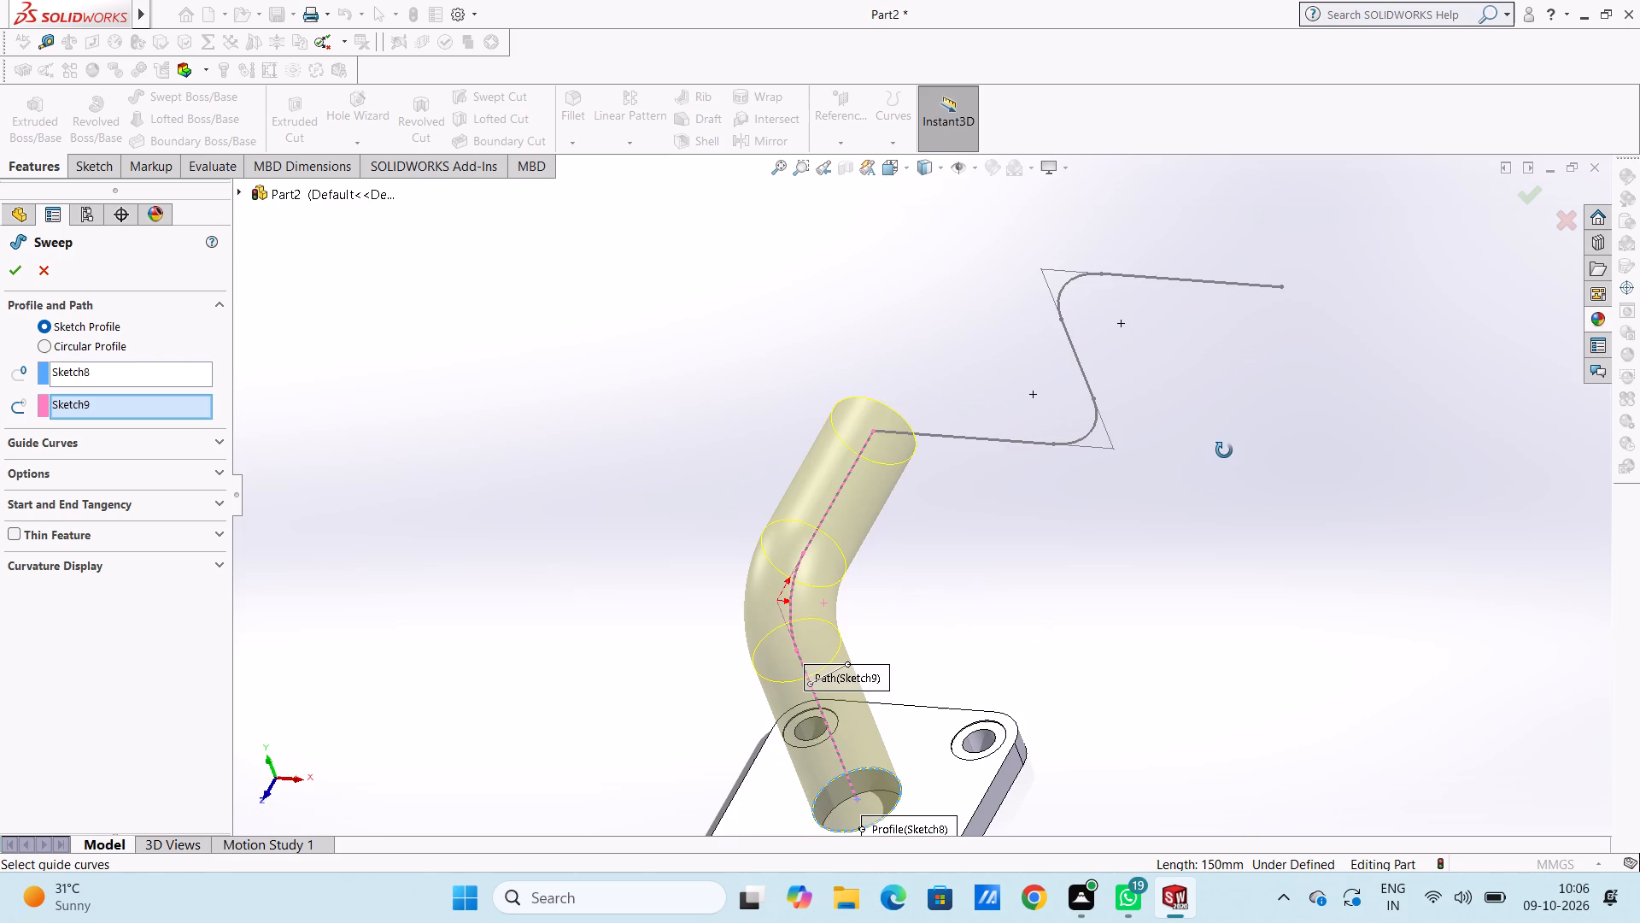
pyautogui.moveTo(1224, 450); pyautogui.dragTo(1224, 447, button='middle')
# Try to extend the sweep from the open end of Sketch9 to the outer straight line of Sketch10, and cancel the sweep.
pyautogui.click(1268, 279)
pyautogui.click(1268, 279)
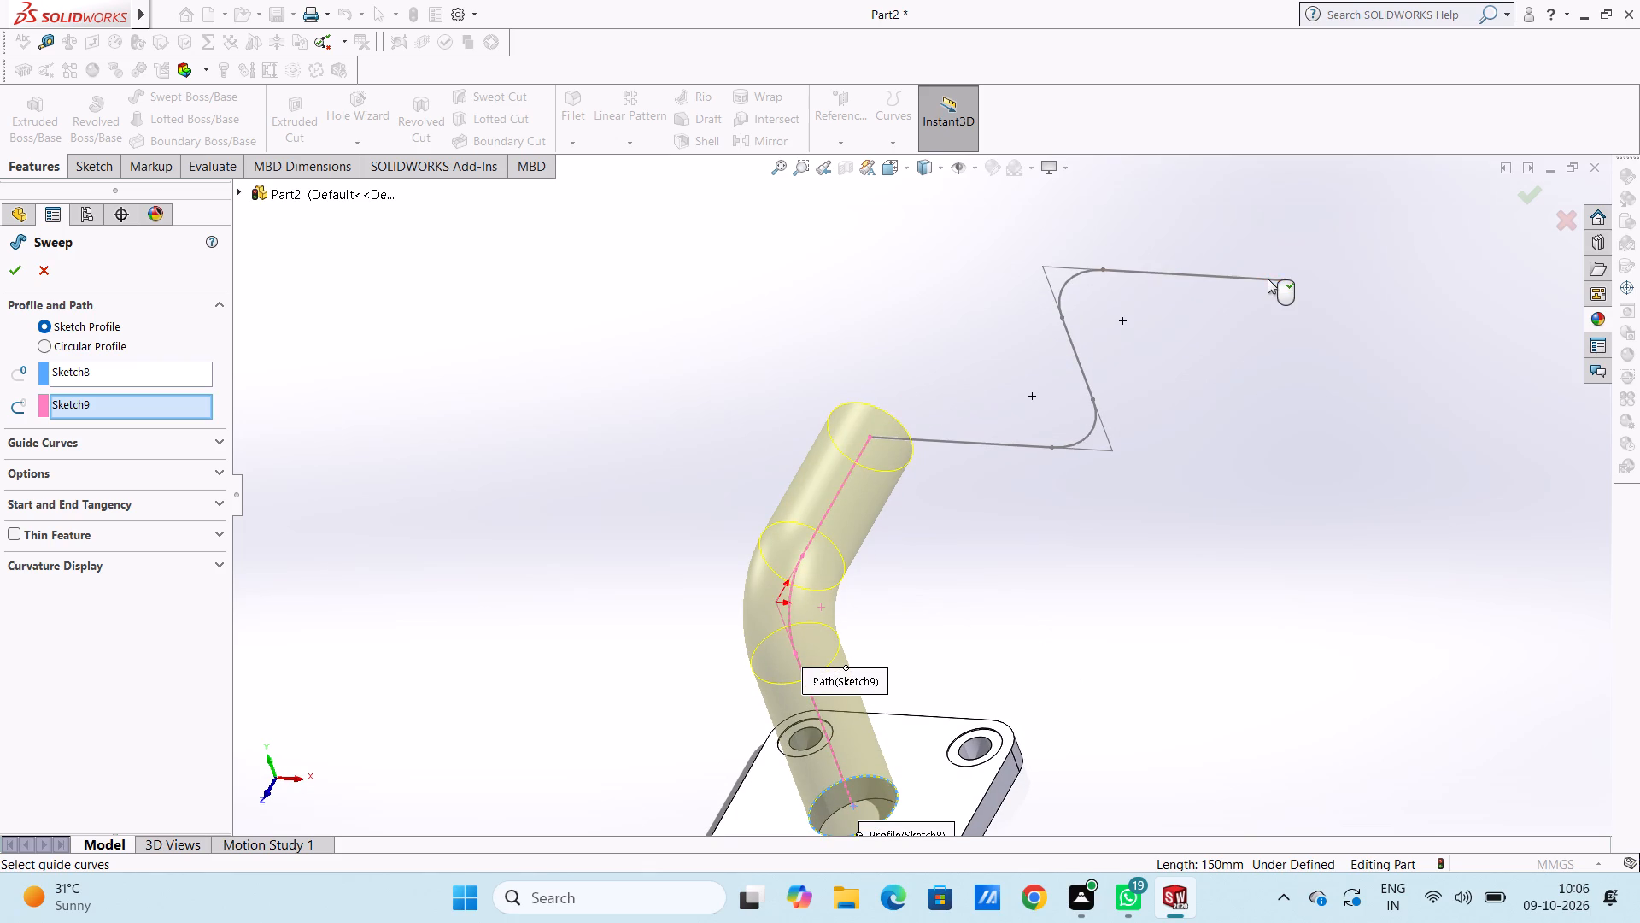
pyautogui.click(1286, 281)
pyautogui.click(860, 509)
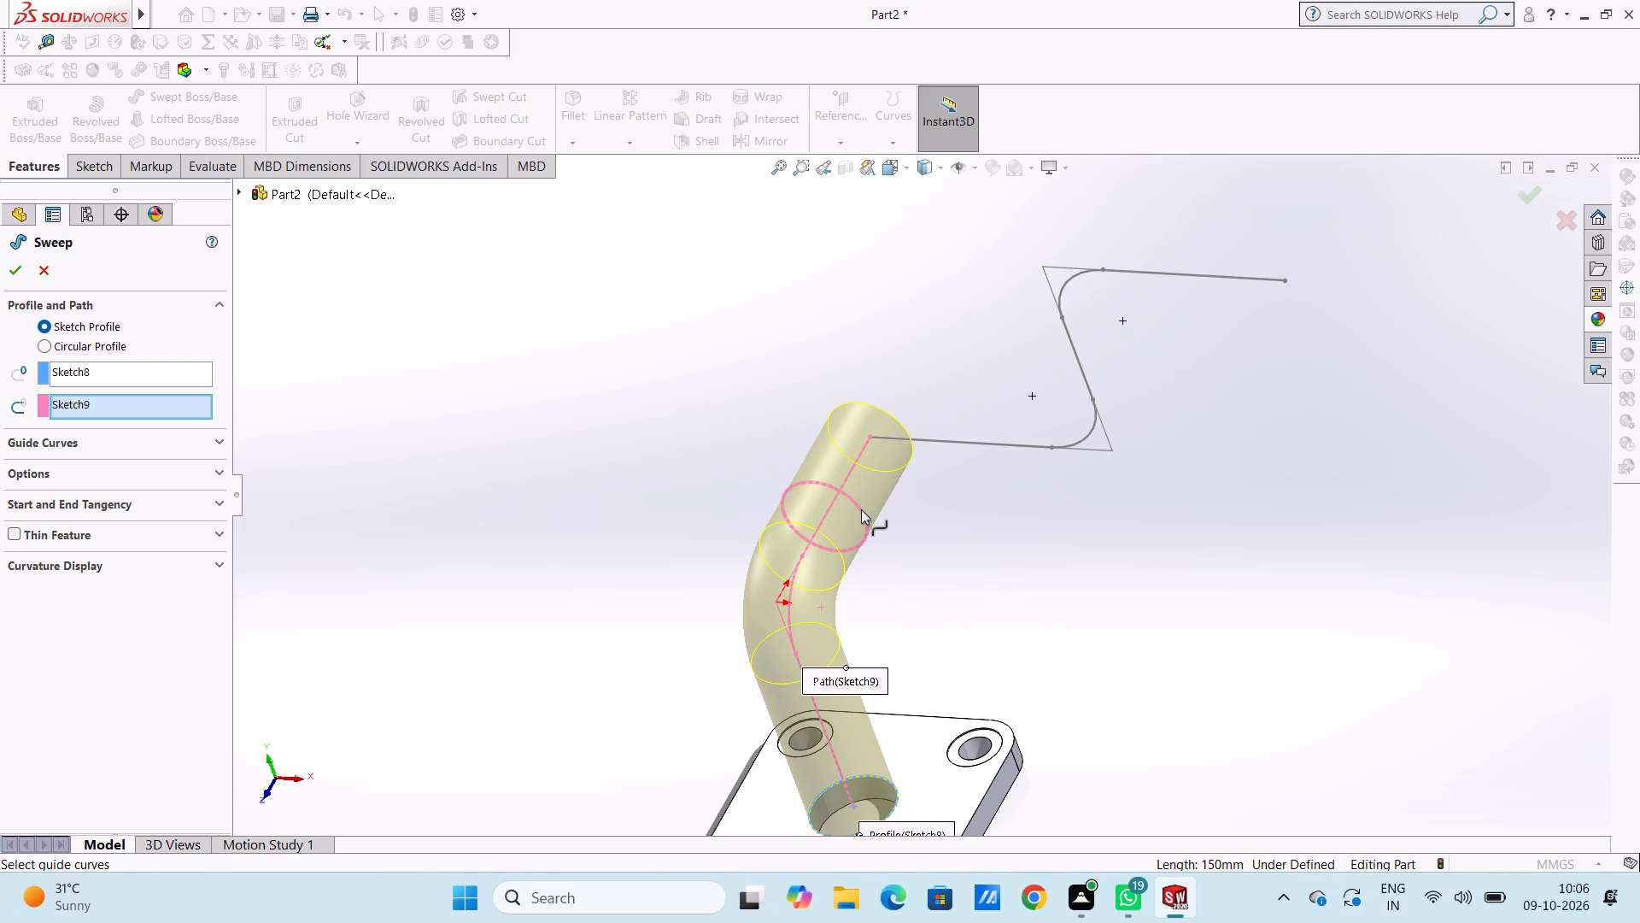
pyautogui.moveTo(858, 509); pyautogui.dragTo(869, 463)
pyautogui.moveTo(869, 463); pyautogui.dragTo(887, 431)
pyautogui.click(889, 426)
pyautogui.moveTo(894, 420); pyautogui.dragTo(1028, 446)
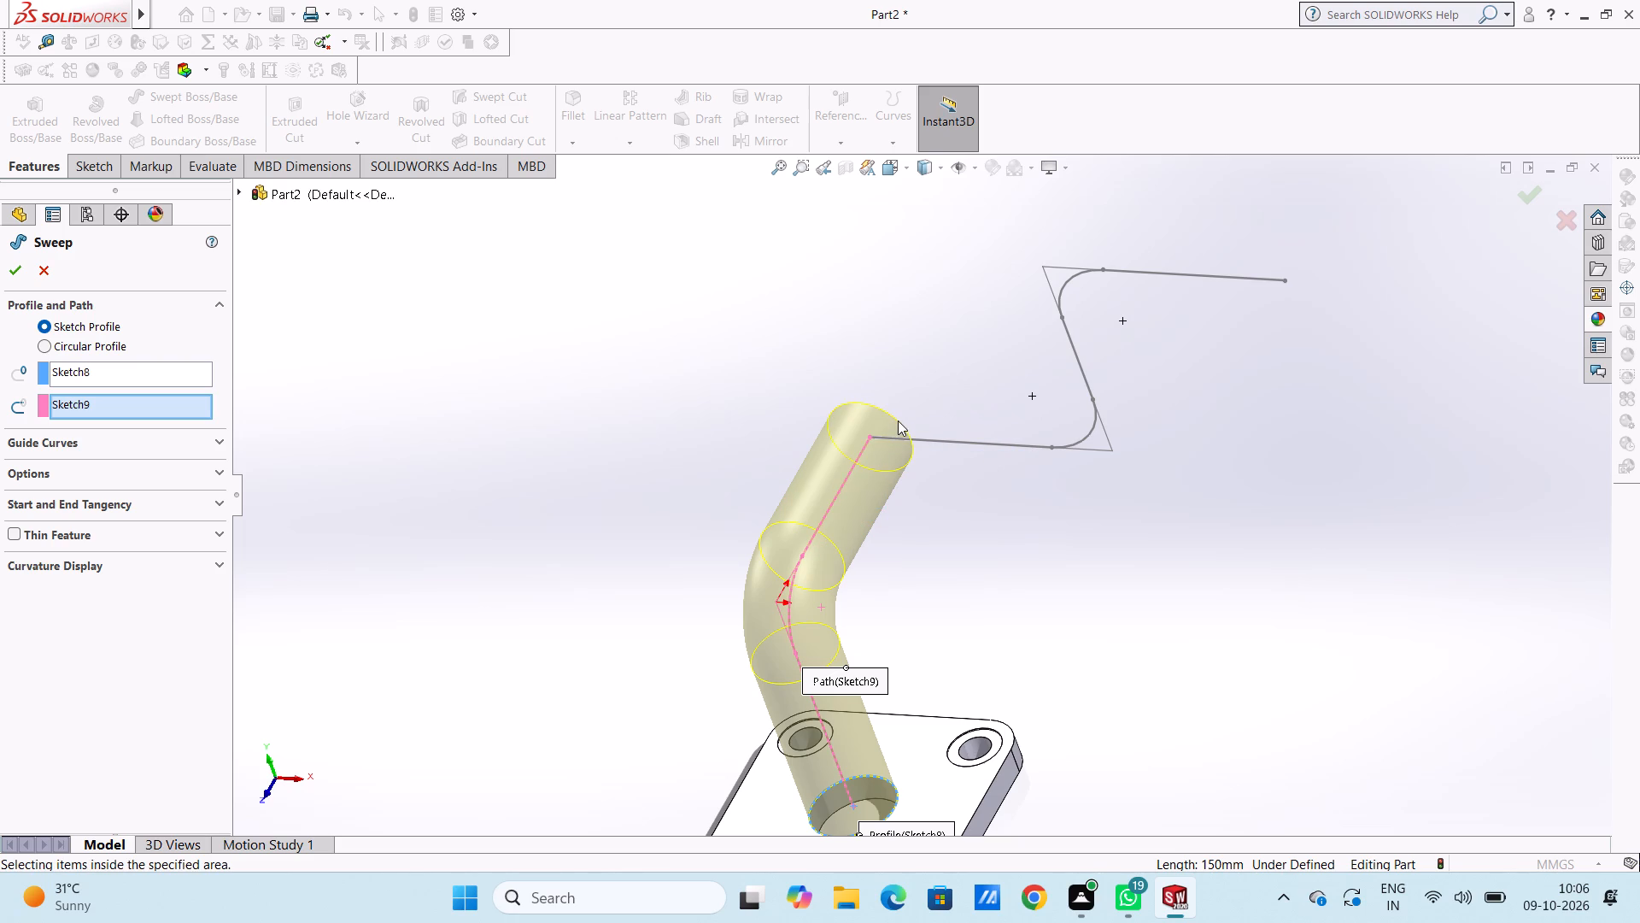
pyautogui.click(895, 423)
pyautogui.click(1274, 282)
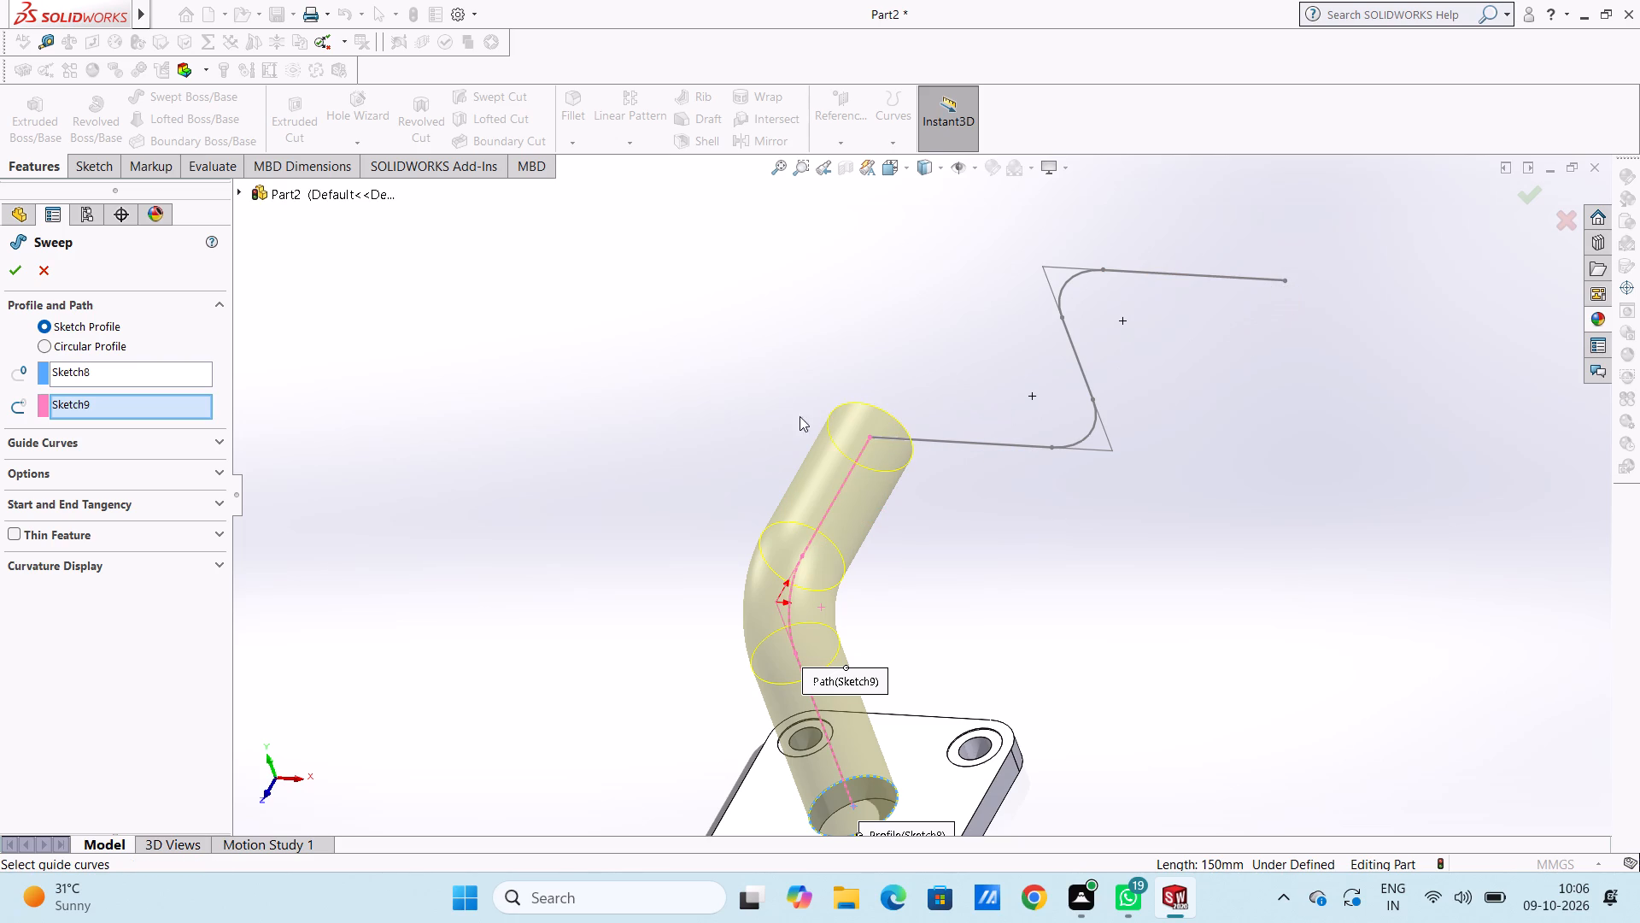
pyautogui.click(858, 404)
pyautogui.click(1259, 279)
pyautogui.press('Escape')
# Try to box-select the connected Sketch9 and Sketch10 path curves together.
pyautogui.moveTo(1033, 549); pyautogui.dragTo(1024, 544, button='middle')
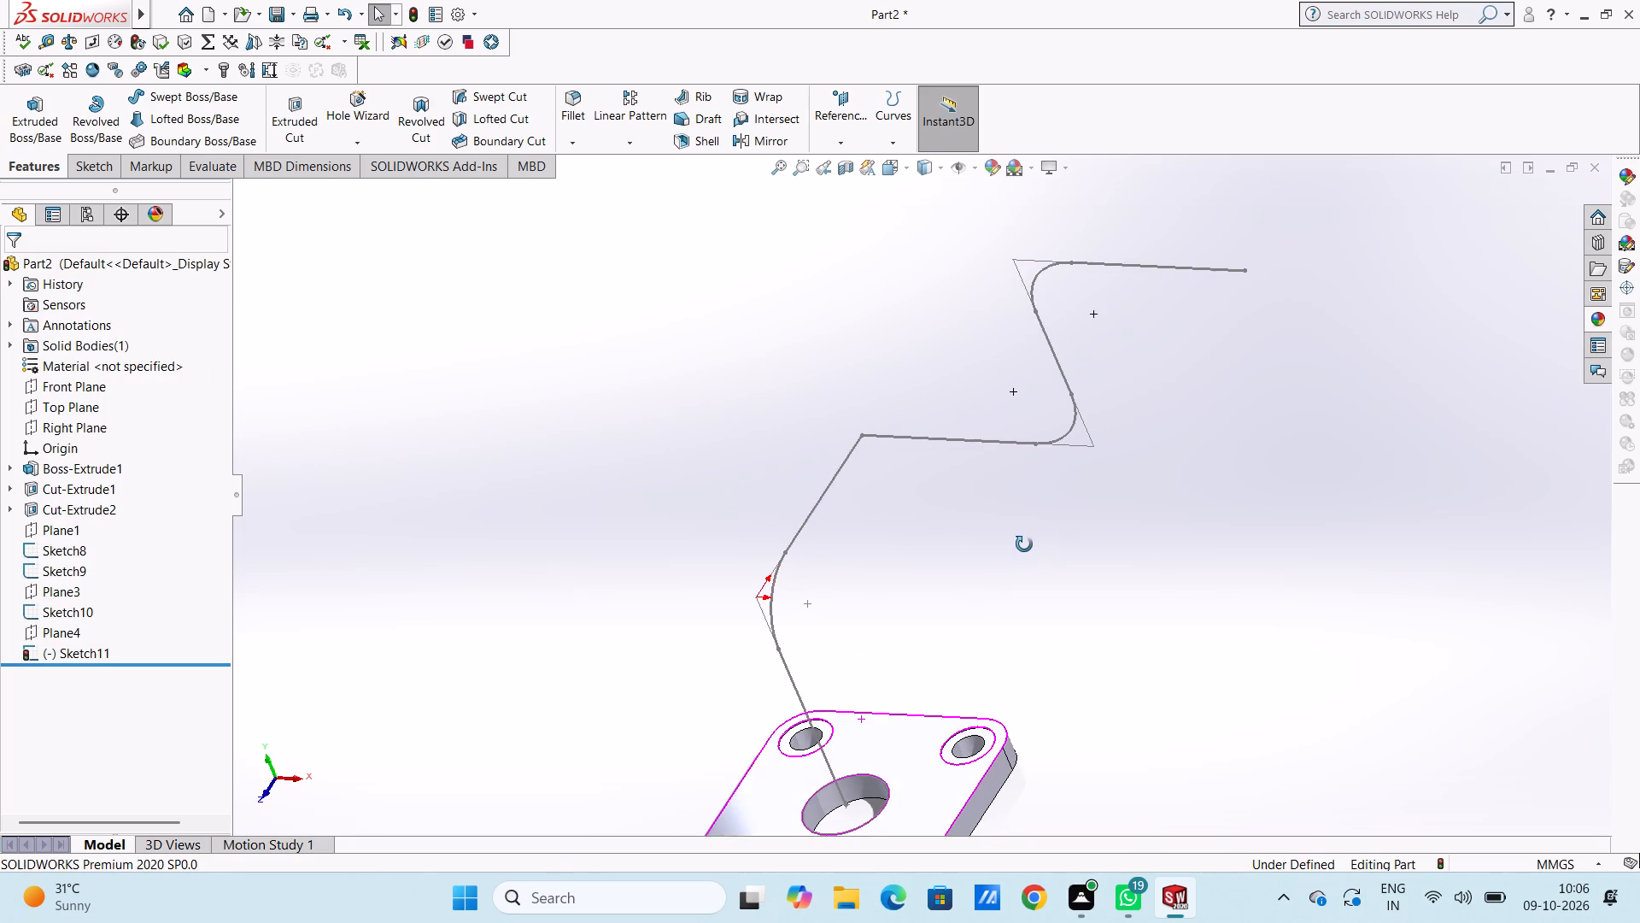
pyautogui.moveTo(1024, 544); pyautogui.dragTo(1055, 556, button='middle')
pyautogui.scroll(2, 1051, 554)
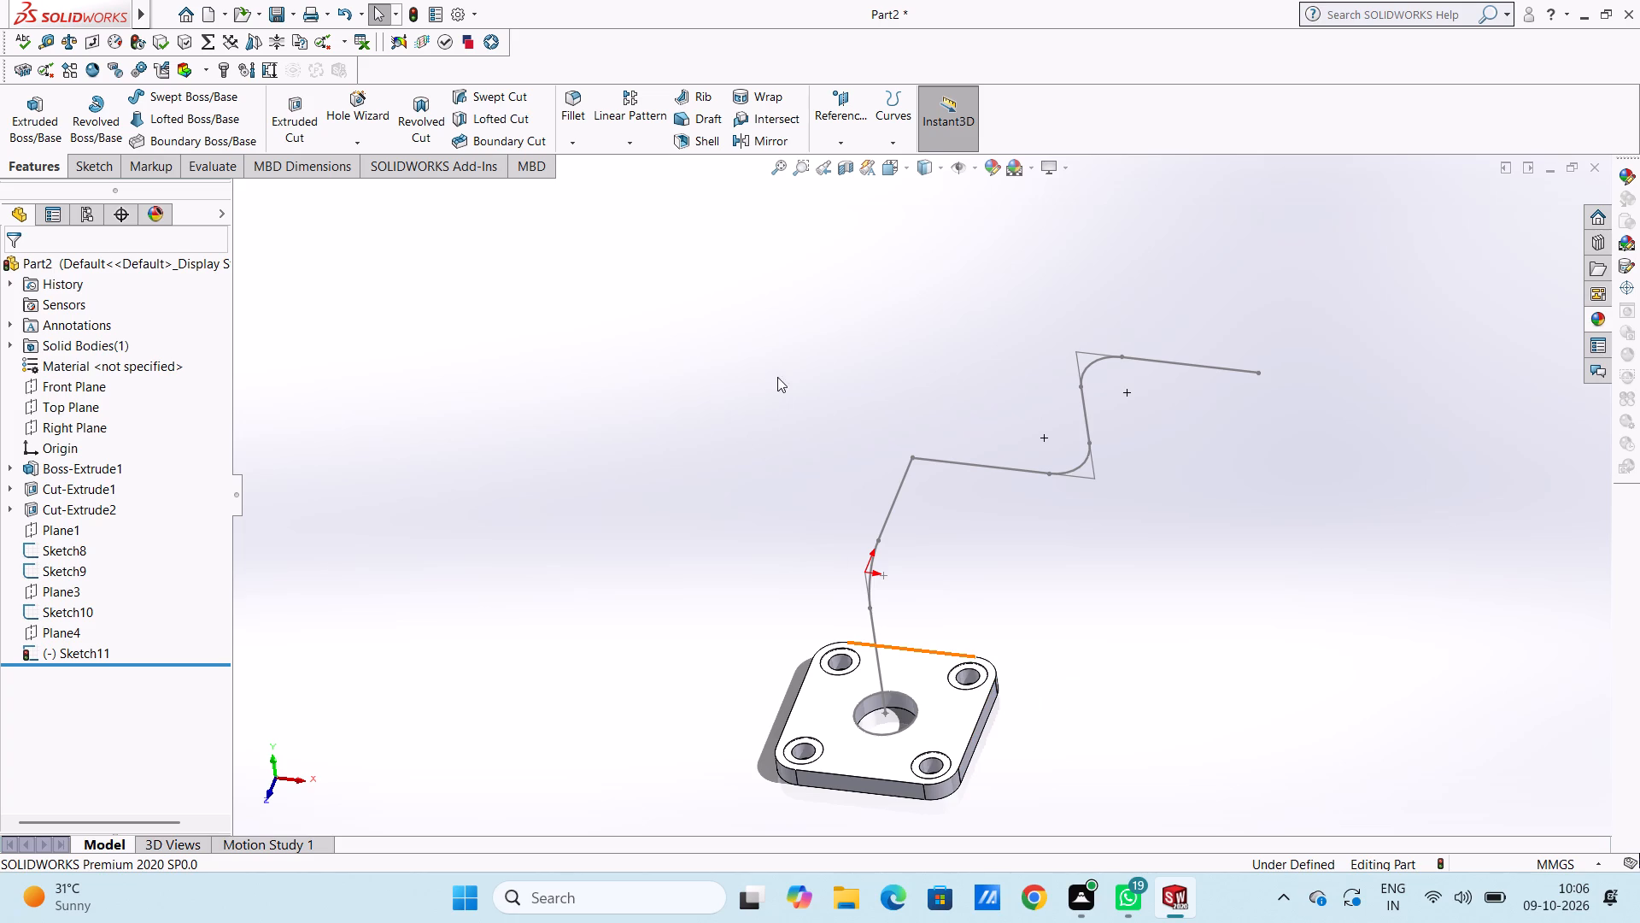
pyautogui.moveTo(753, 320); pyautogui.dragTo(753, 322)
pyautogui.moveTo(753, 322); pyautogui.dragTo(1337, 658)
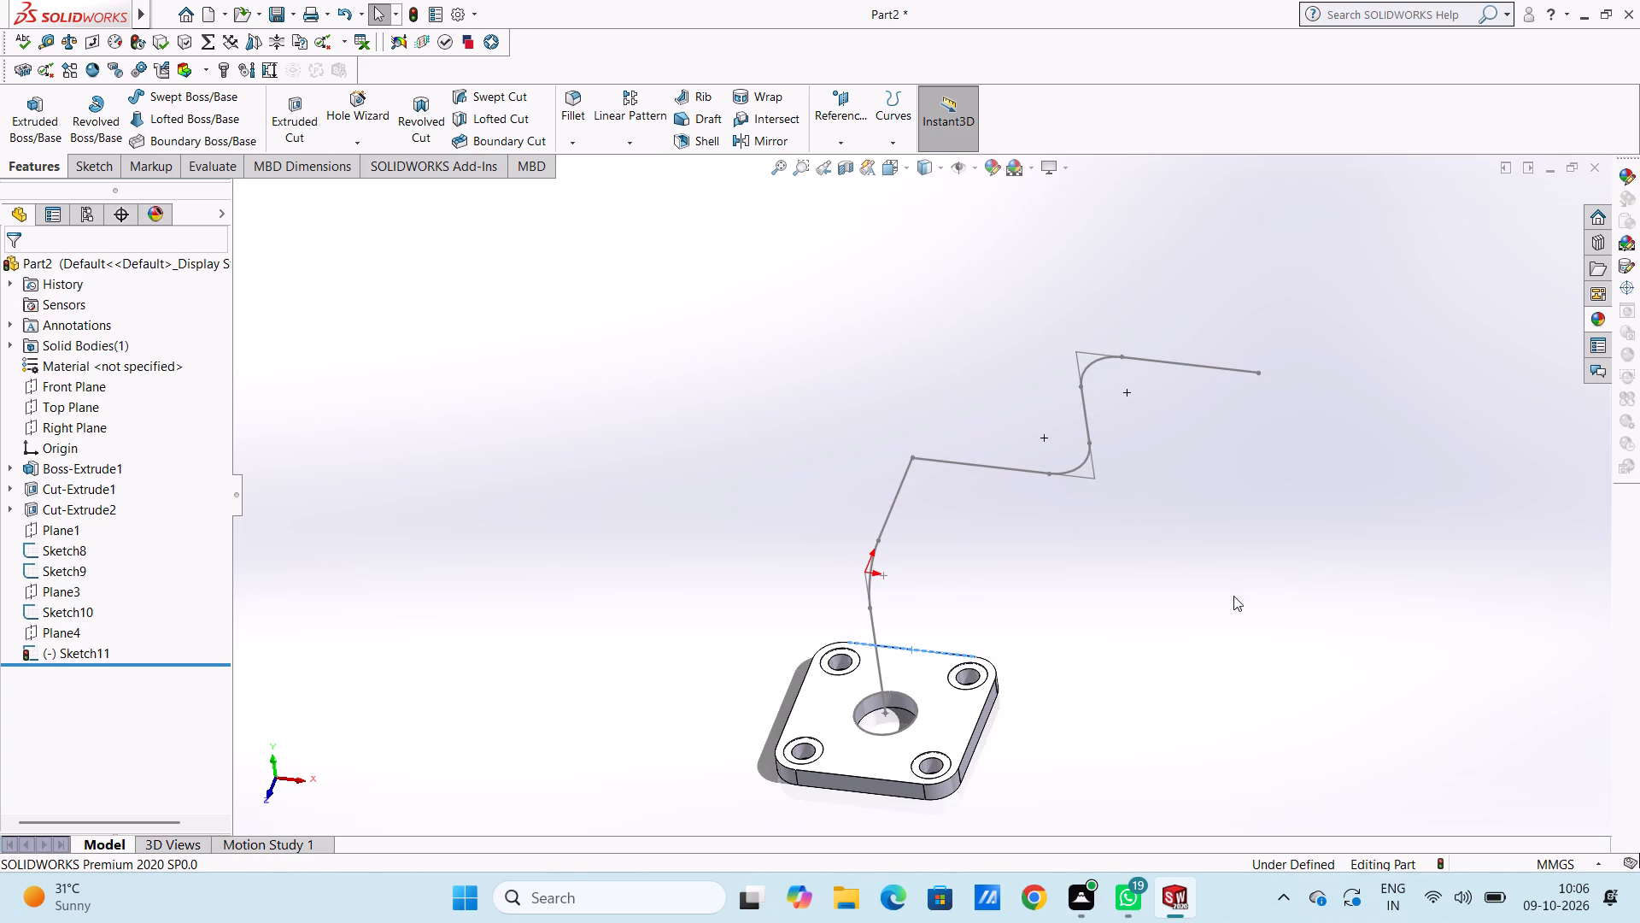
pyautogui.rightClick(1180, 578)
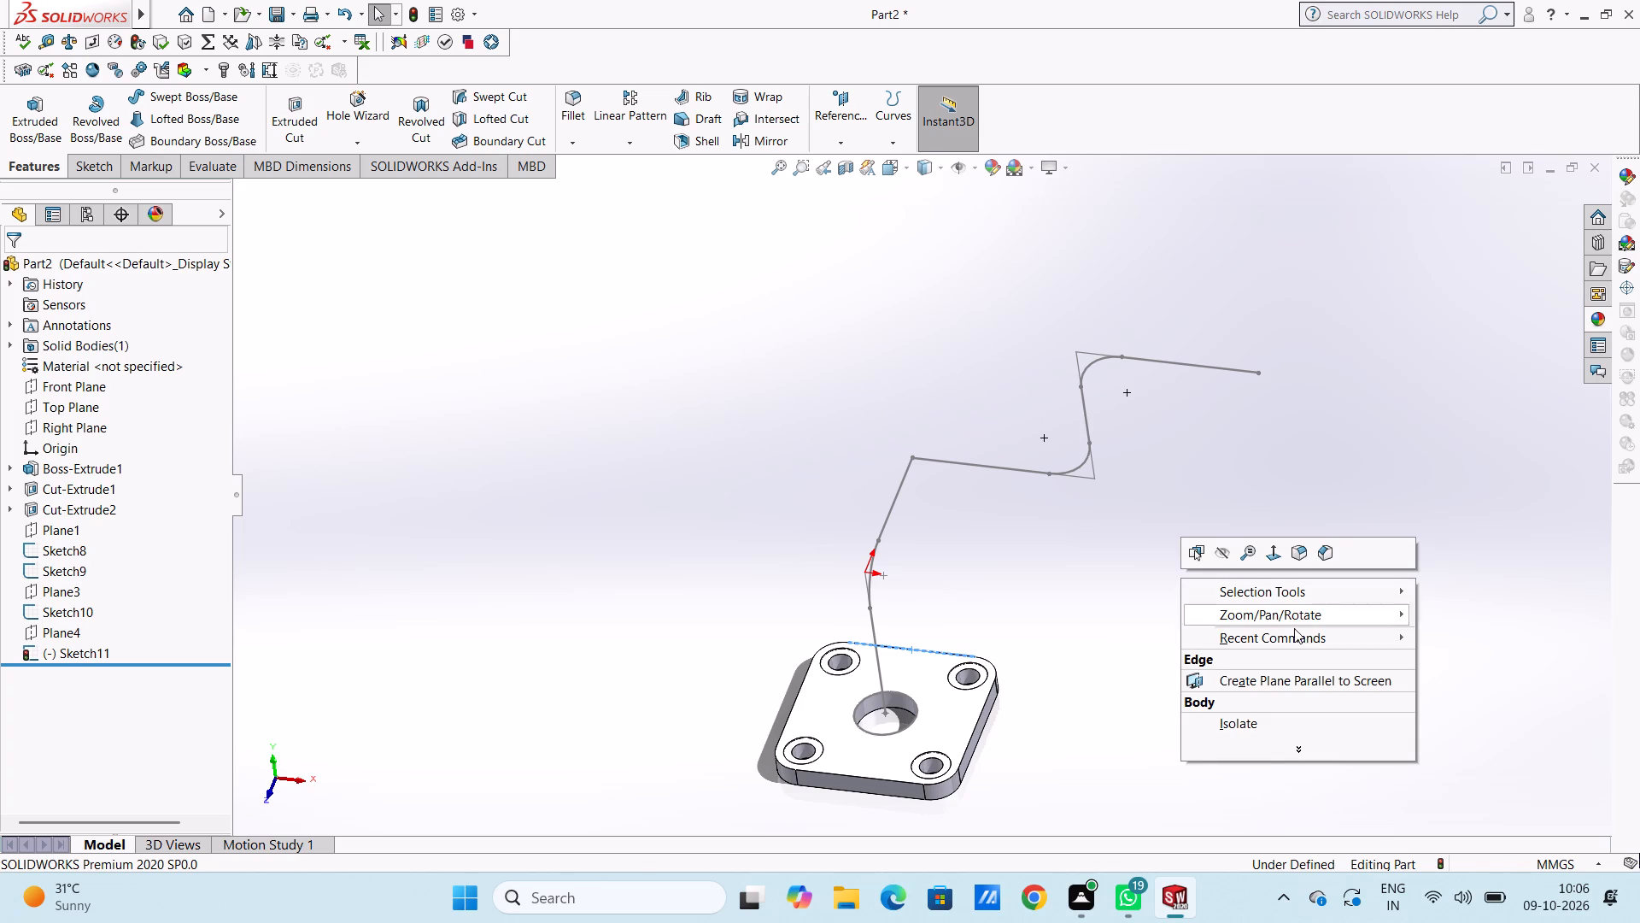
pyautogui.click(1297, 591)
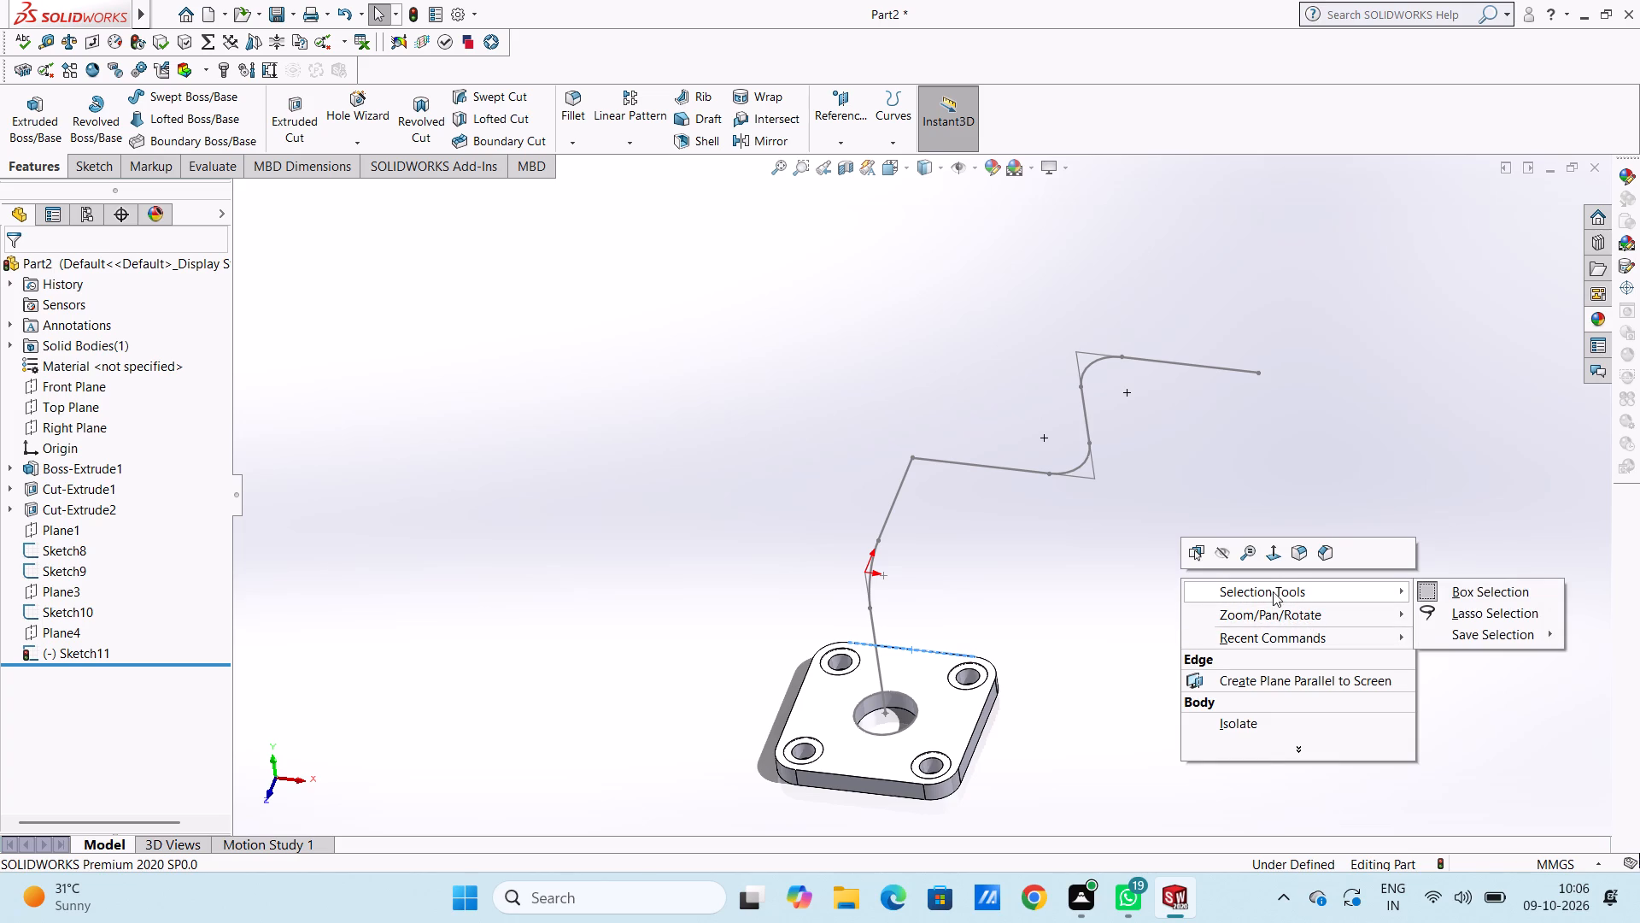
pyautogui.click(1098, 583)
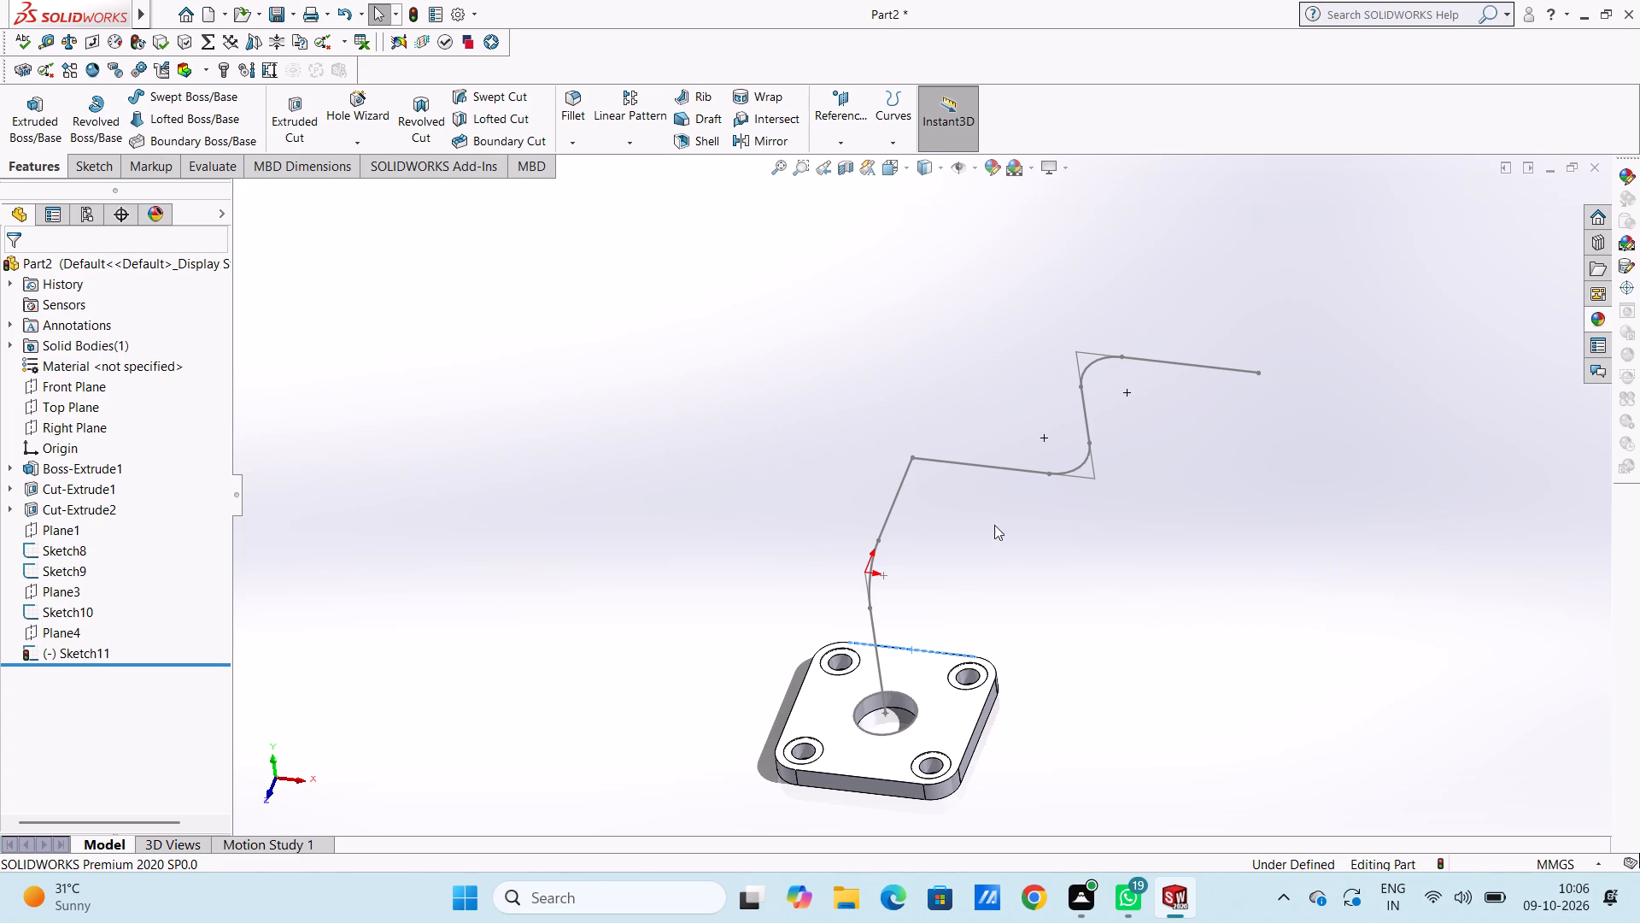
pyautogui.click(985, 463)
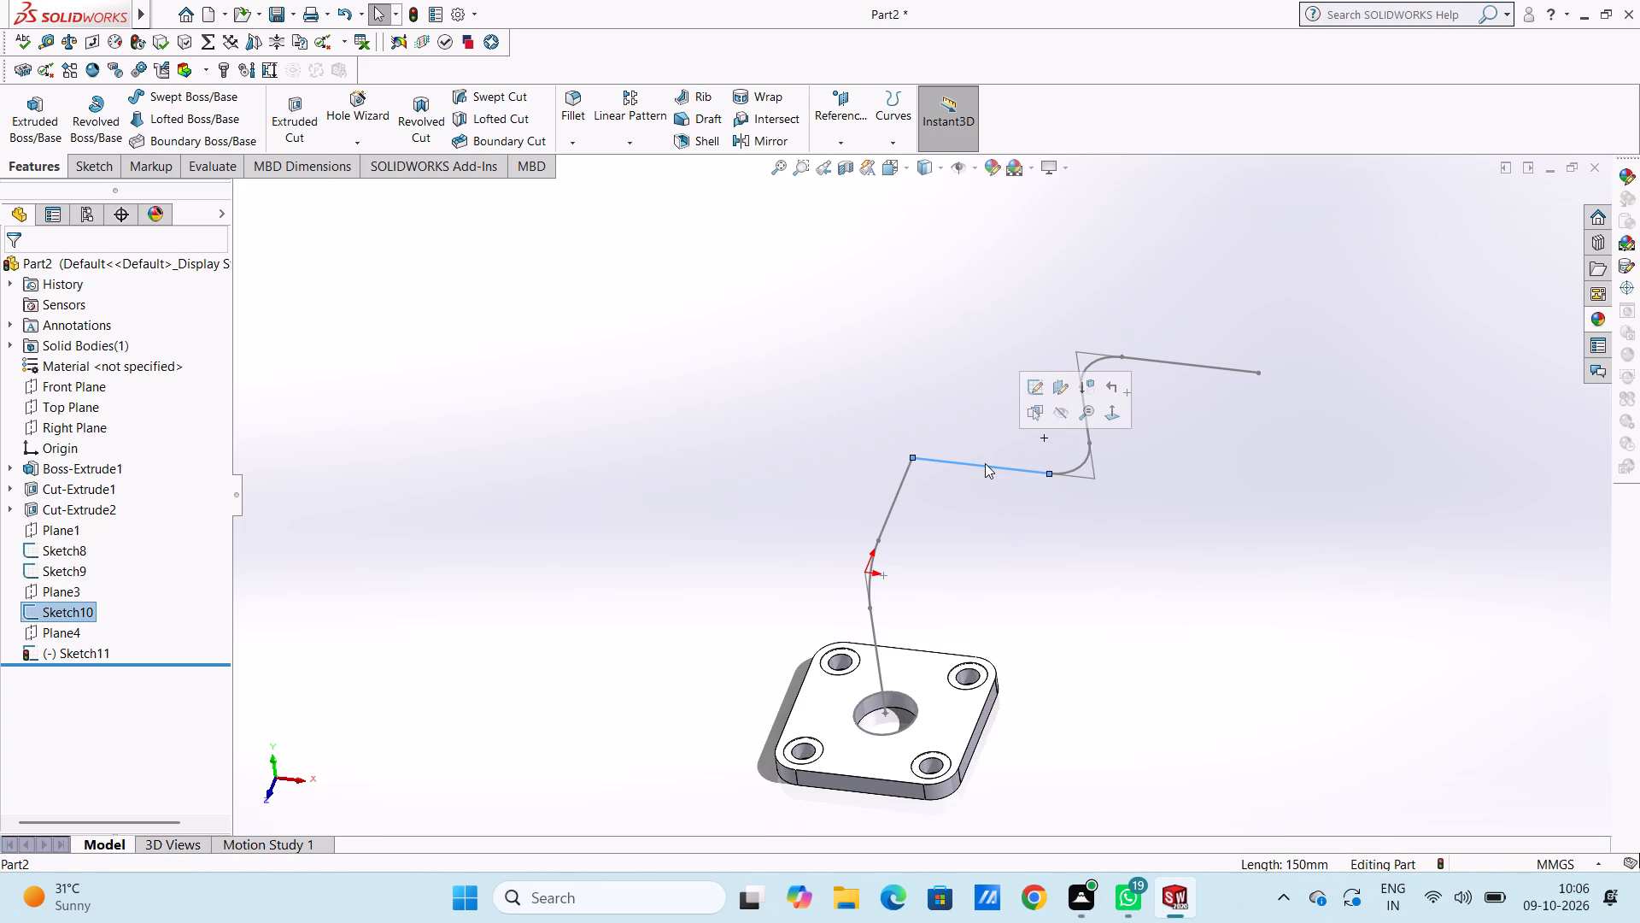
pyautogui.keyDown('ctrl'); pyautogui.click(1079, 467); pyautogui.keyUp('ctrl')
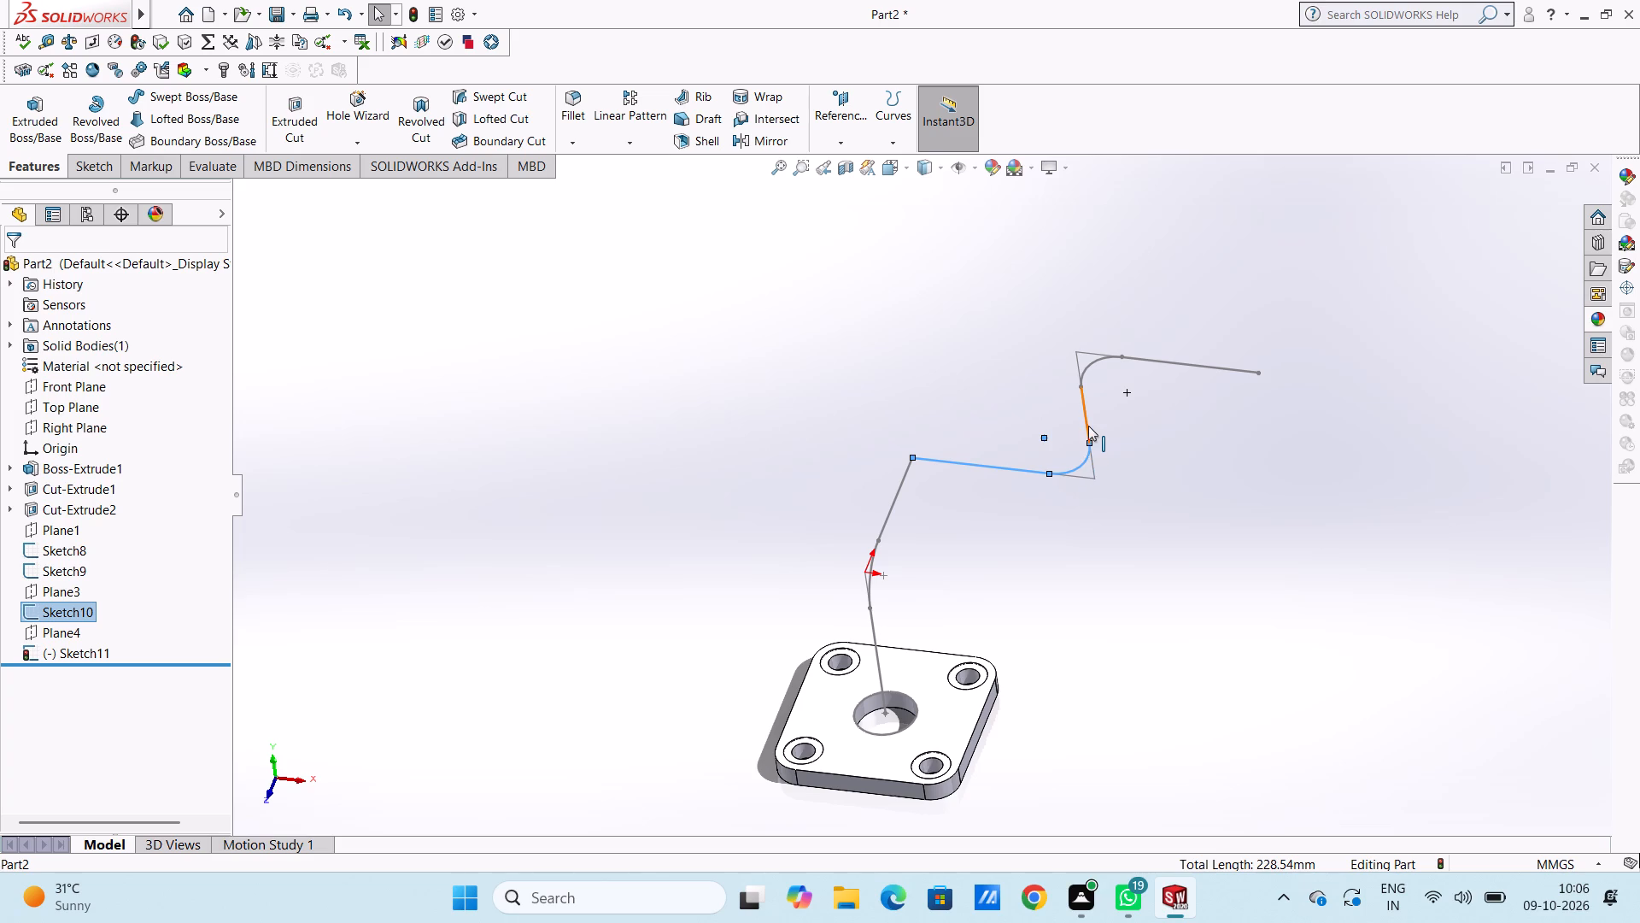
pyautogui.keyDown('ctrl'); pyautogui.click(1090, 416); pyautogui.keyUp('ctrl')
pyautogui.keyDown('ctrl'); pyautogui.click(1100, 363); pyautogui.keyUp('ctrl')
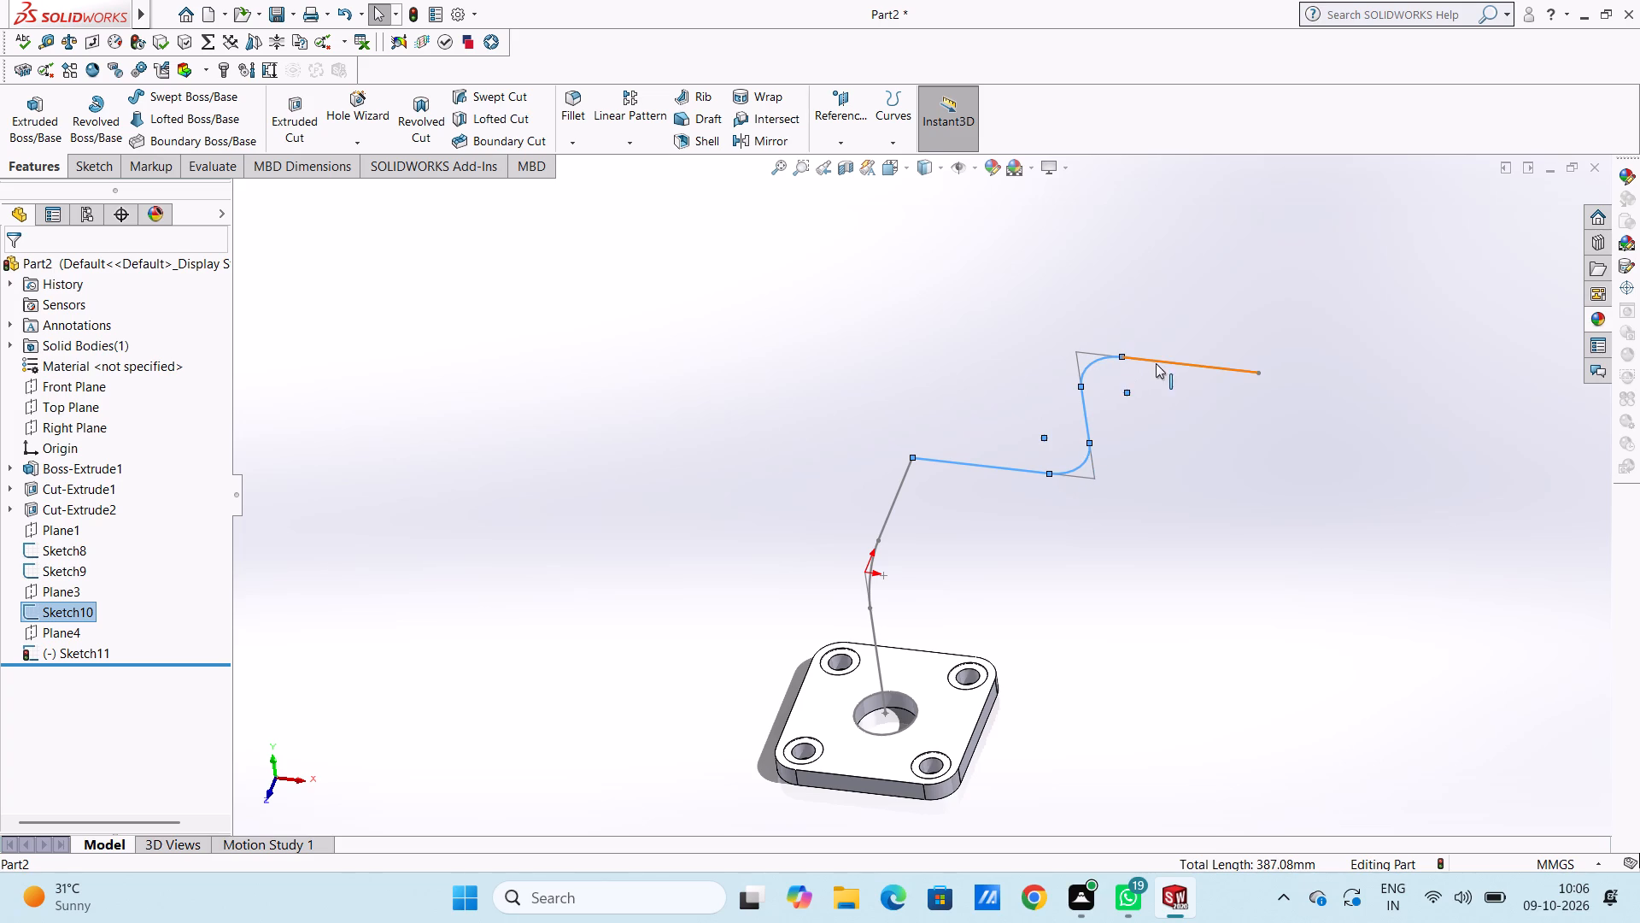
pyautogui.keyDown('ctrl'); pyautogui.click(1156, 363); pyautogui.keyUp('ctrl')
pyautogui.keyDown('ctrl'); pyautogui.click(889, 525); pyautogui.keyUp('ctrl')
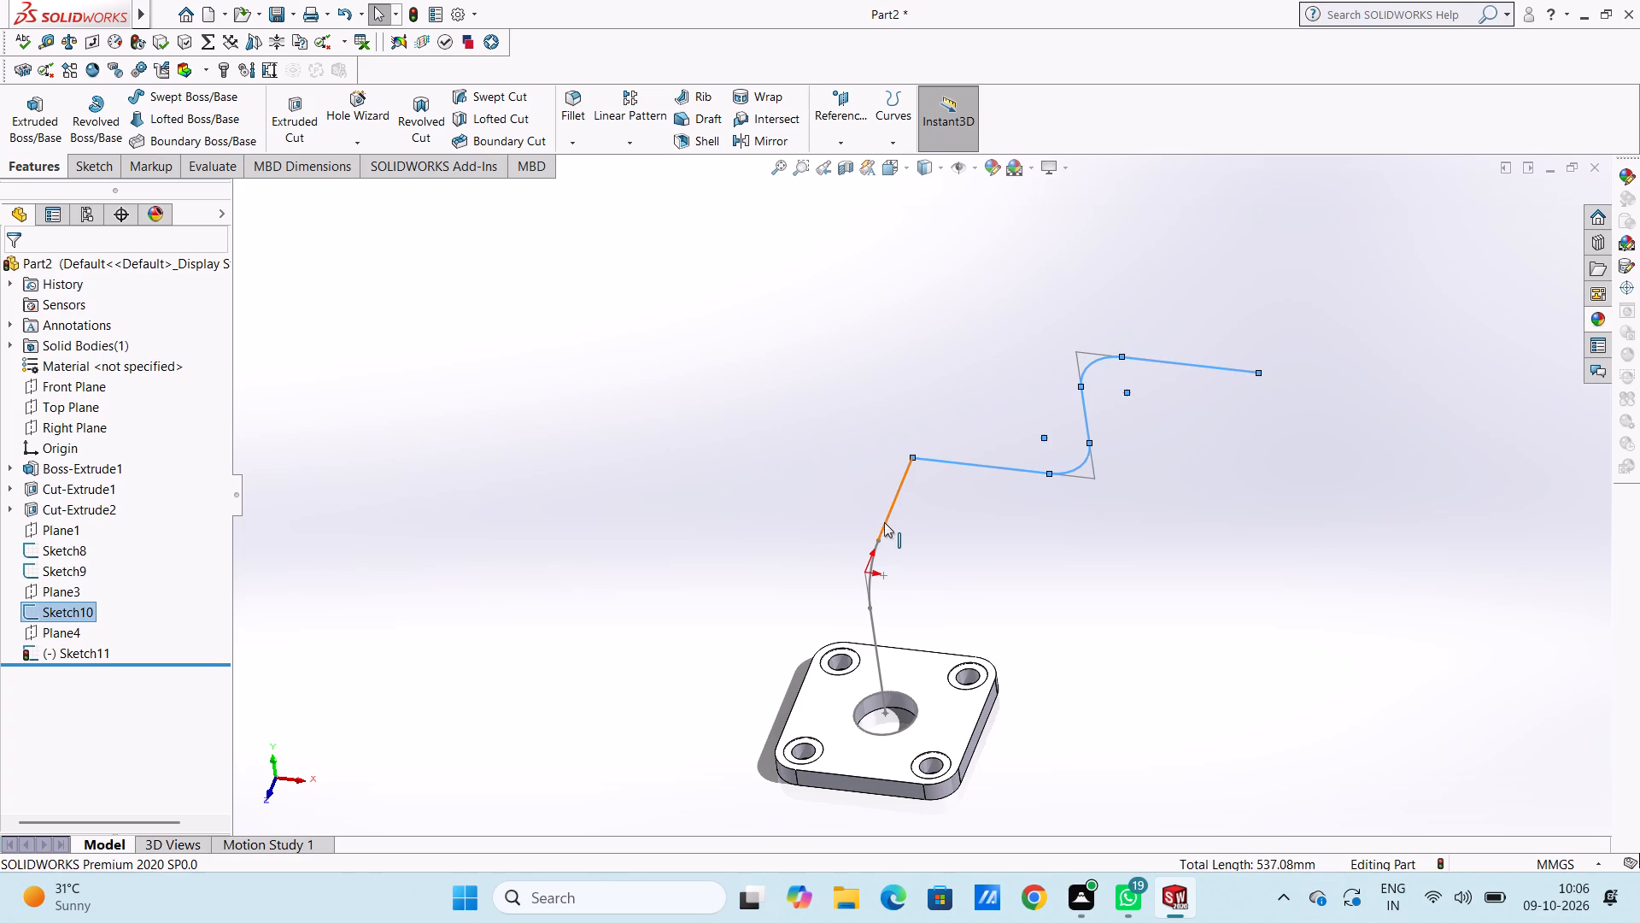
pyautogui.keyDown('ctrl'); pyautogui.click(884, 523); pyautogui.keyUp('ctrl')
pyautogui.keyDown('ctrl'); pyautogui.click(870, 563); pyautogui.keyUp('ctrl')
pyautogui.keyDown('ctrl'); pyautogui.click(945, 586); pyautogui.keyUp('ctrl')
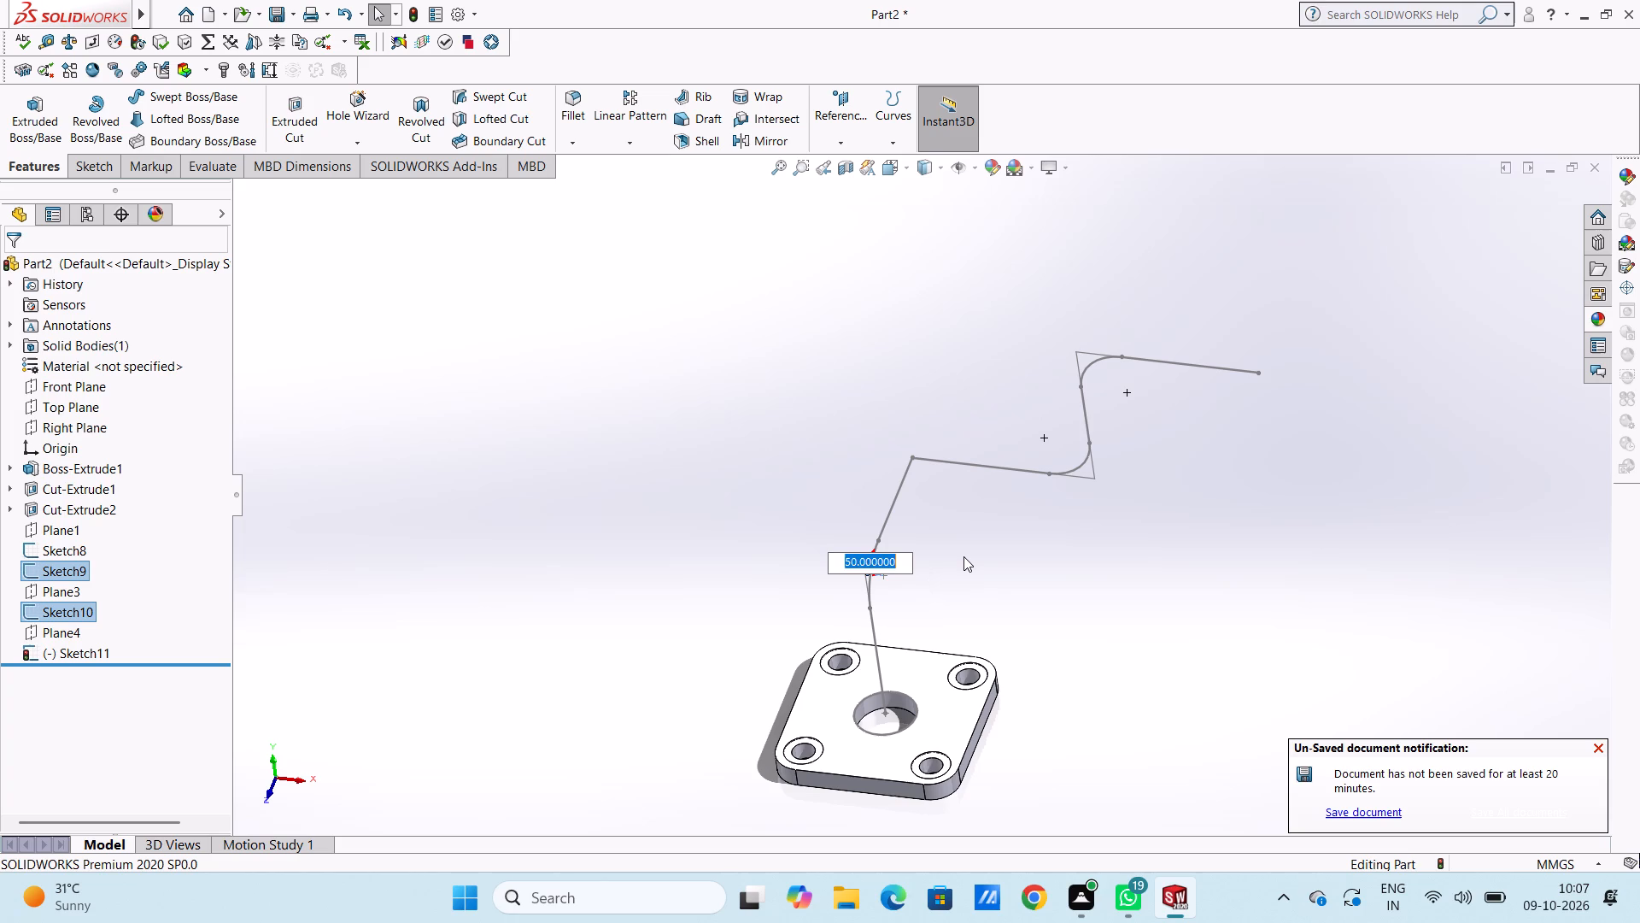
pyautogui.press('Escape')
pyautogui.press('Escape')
# Select the connected Sketch9 and Sketch10 lines and arcs together and save them as a new selection set.
pyautogui.scroll(-5, 901, 603)
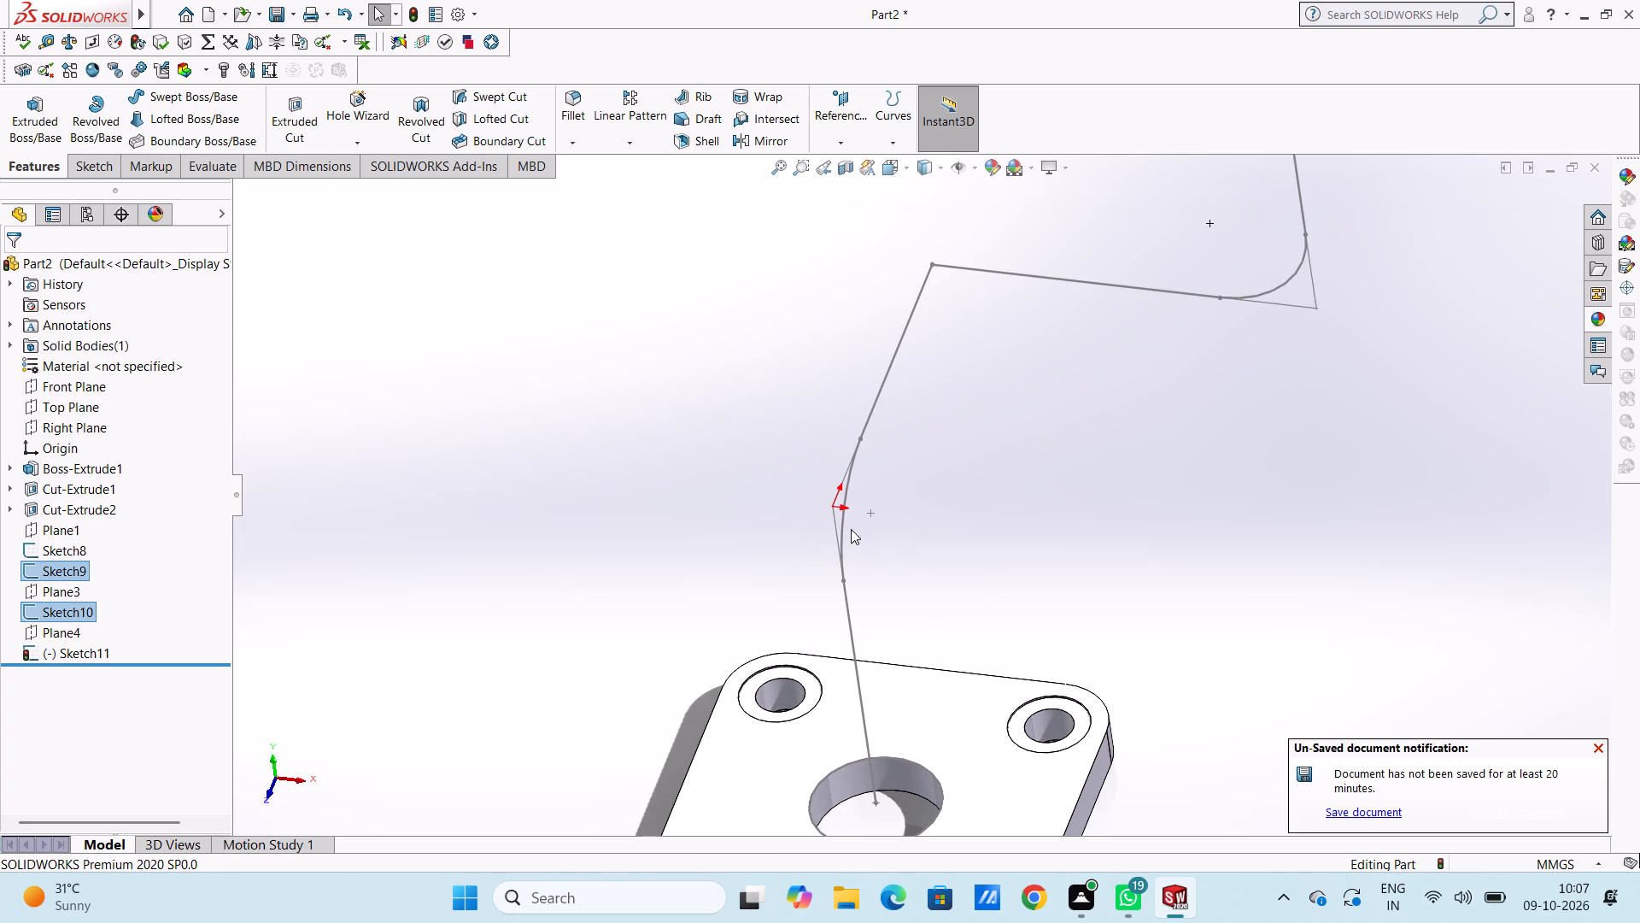
pyautogui.click(833, 509)
pyautogui.keyDown('ctrl'); pyautogui.click(840, 595); pyautogui.keyUp('ctrl')
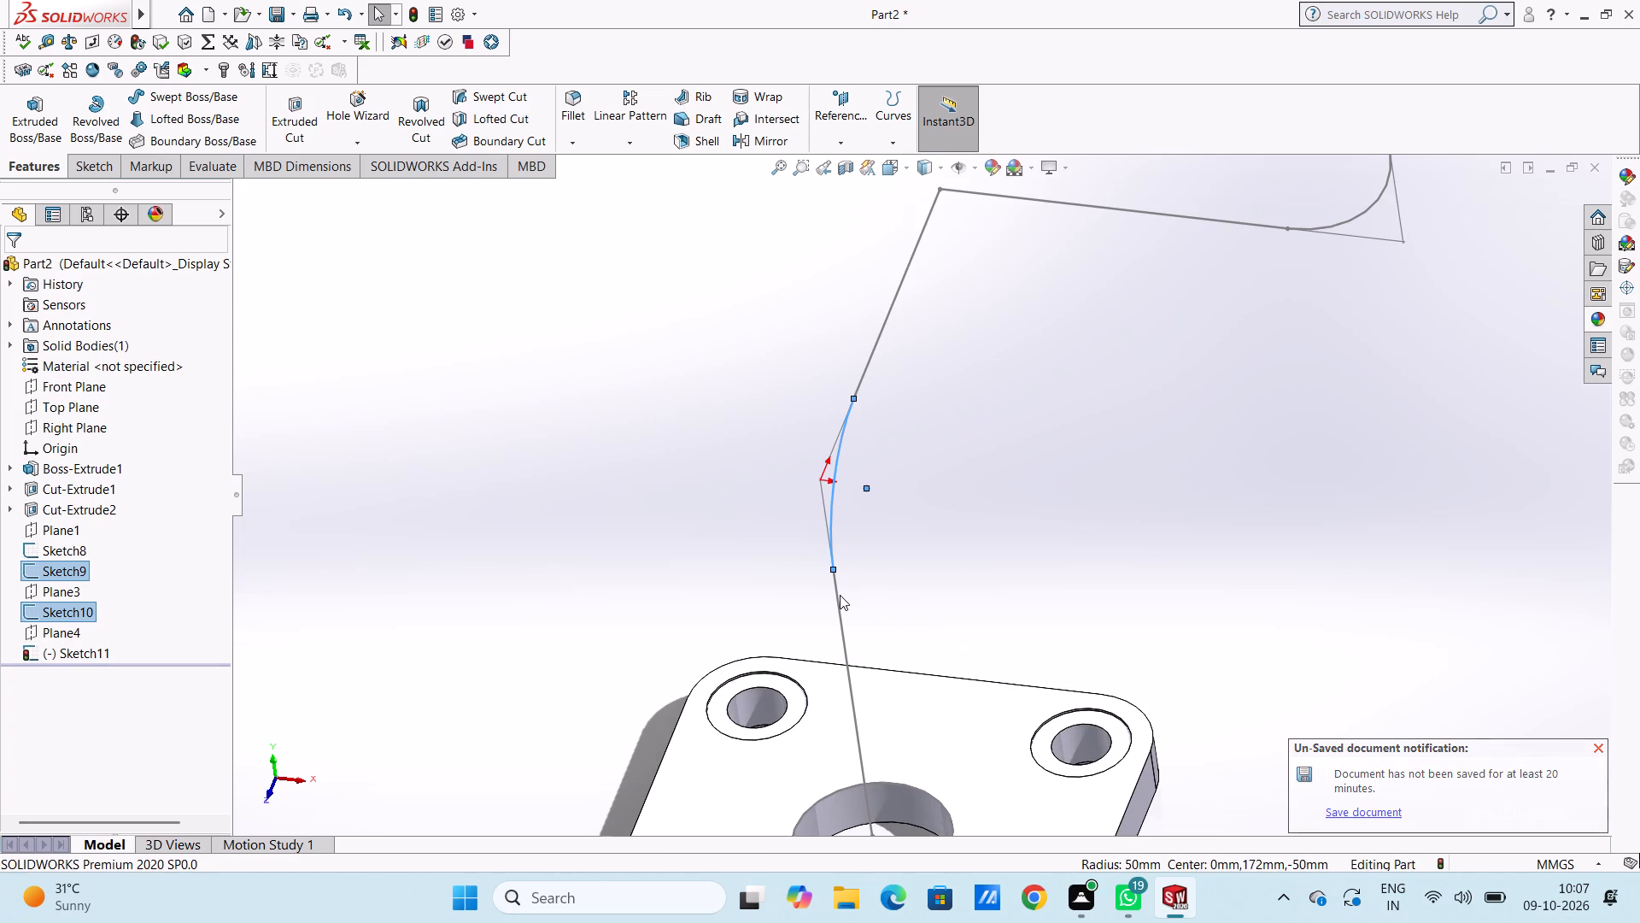
pyautogui.keyDown('ctrl'); pyautogui.click(838, 596); pyautogui.keyUp('ctrl')
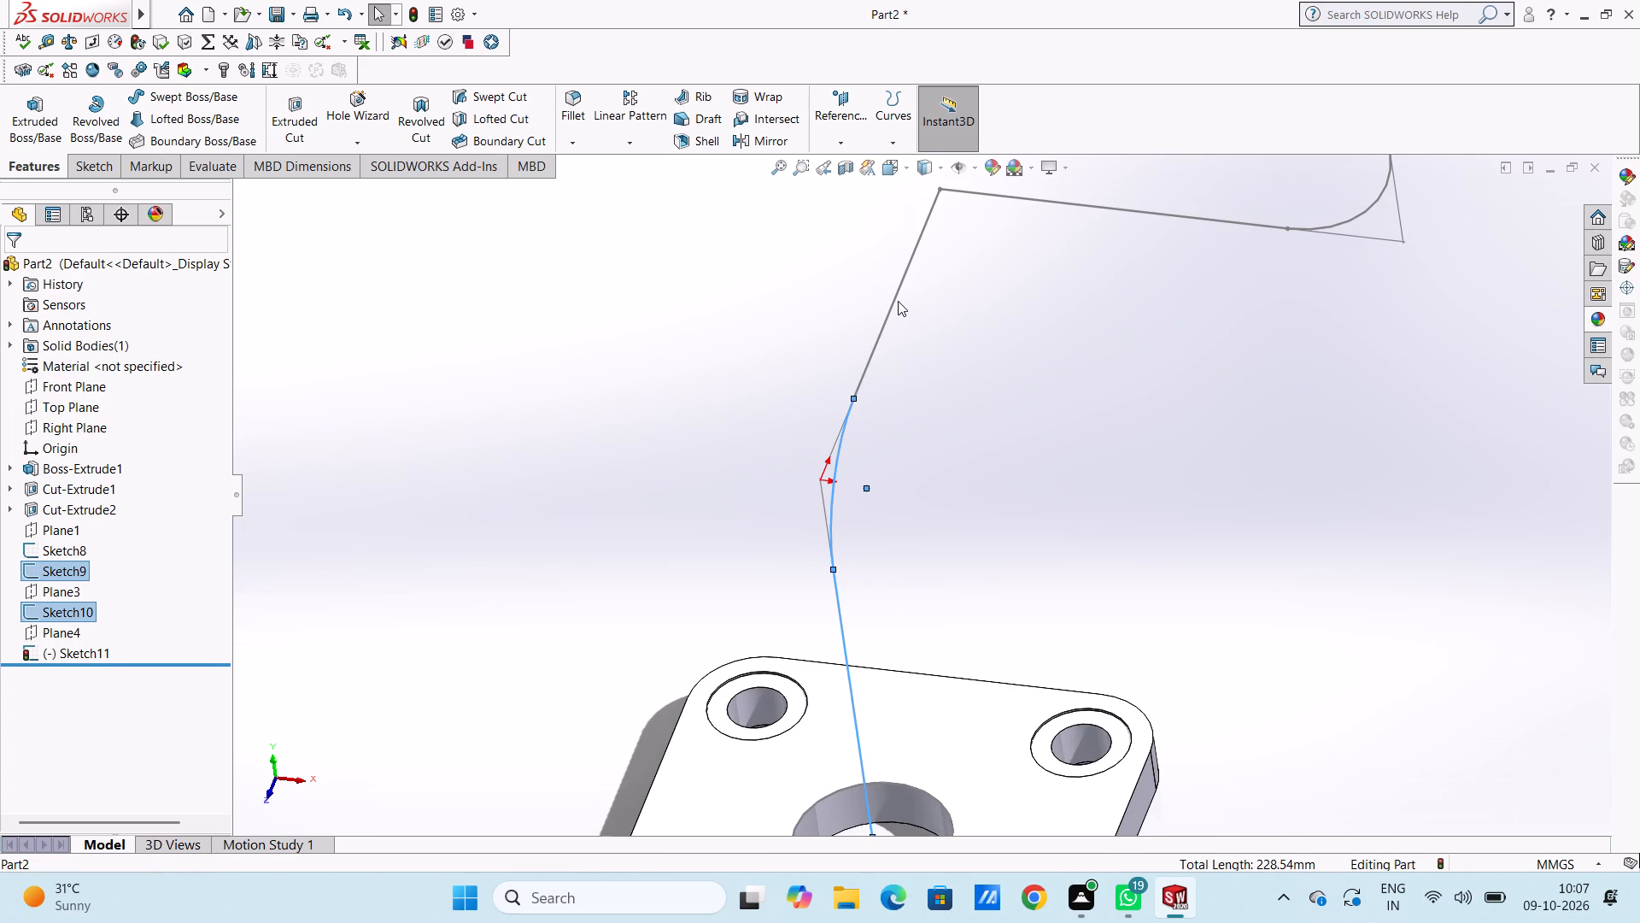
pyautogui.keyDown('ctrl'); pyautogui.click(897, 301); pyautogui.keyUp('ctrl')
pyautogui.keyDown('ctrl'); pyautogui.click(894, 301); pyautogui.keyUp('ctrl')
pyautogui.keyDown('ctrl'); pyautogui.scroll(6, 1119, 303); pyautogui.keyUp('ctrl')
pyautogui.keyDown('ctrl'); pyautogui.click(1085, 313); pyautogui.keyUp('ctrl')
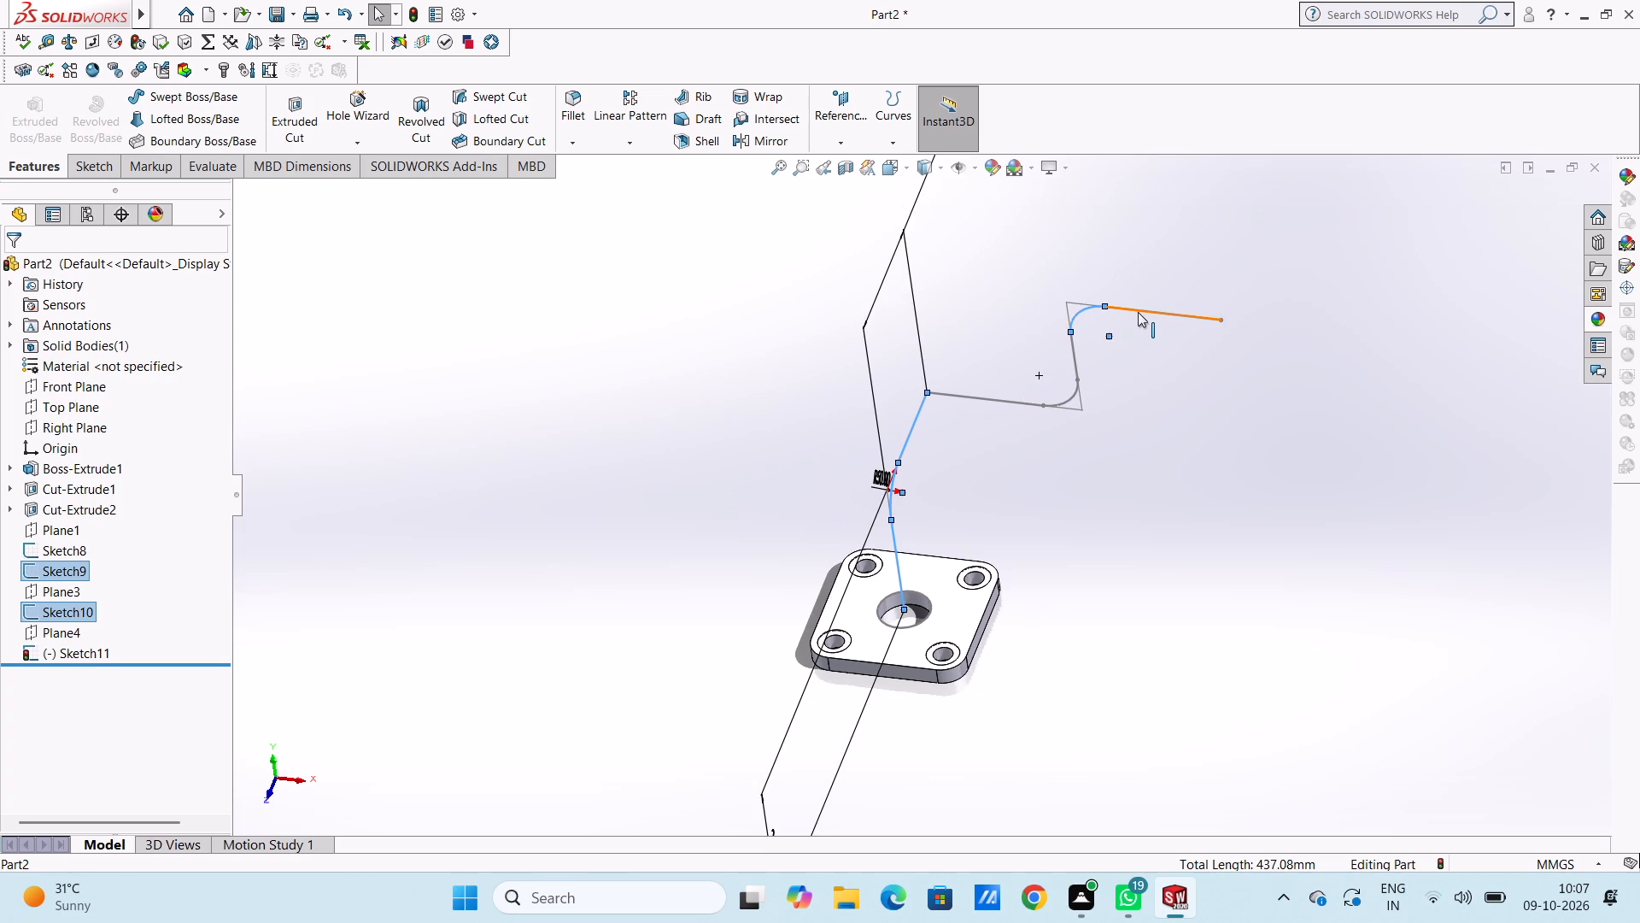
pyautogui.keyDown('ctrl'); pyautogui.click(1139, 312); pyautogui.keyUp('ctrl')
pyautogui.keyDown('ctrl'); pyautogui.click(1067, 400); pyautogui.keyUp('ctrl')
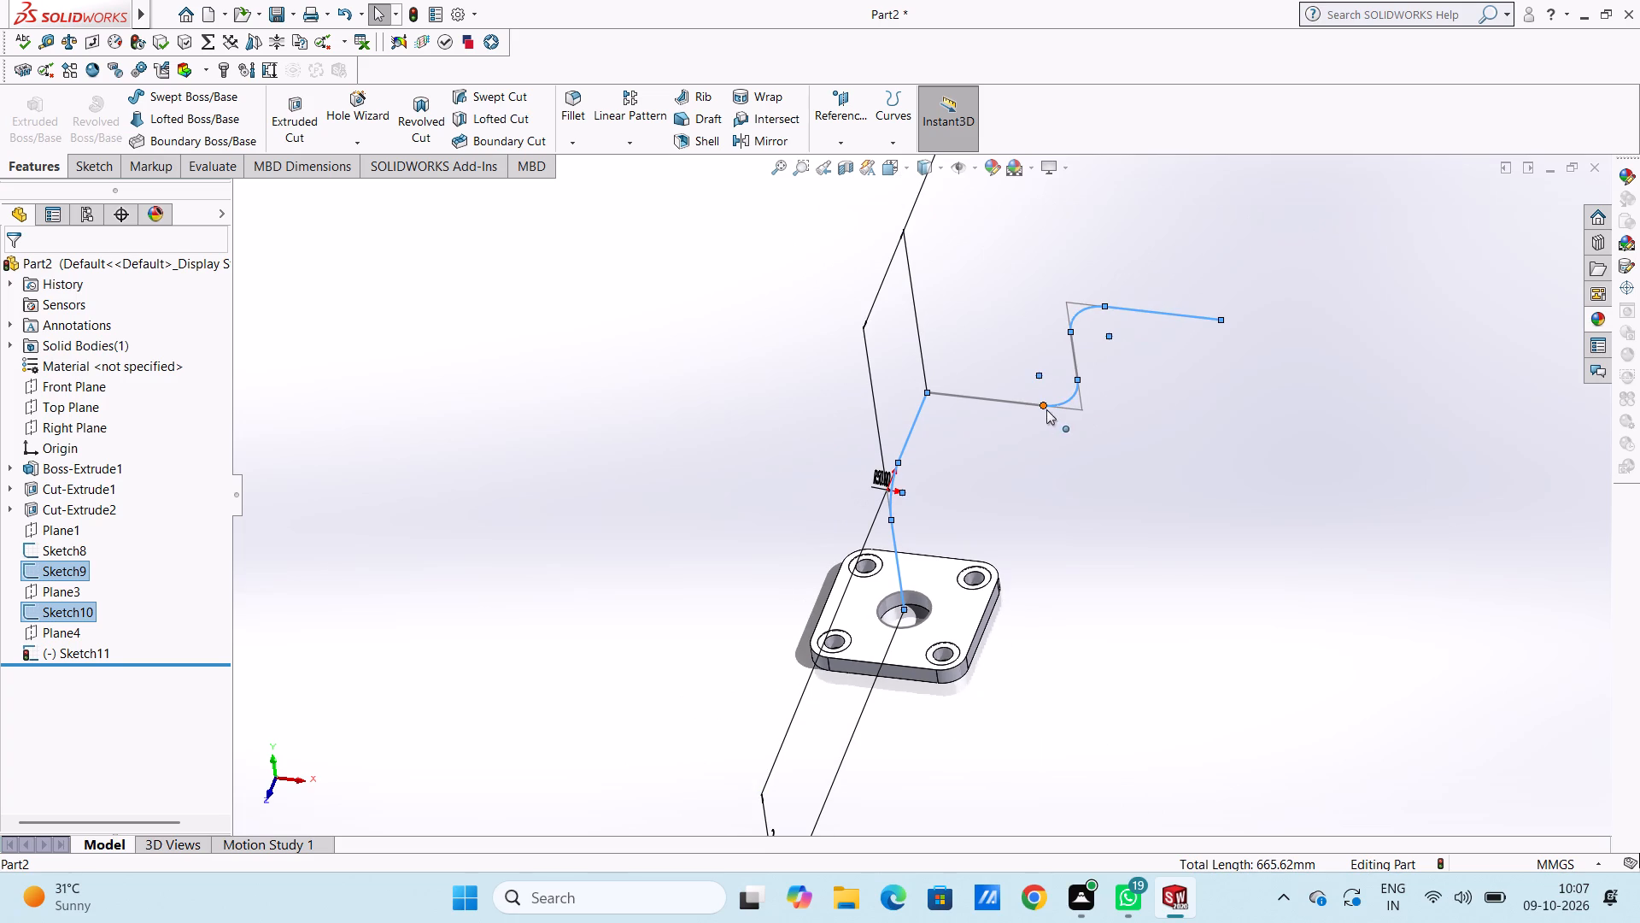
pyautogui.keyDown('ctrl'); pyautogui.click(1028, 404); pyautogui.keyUp('ctrl')
pyautogui.rightClick(516, 346)
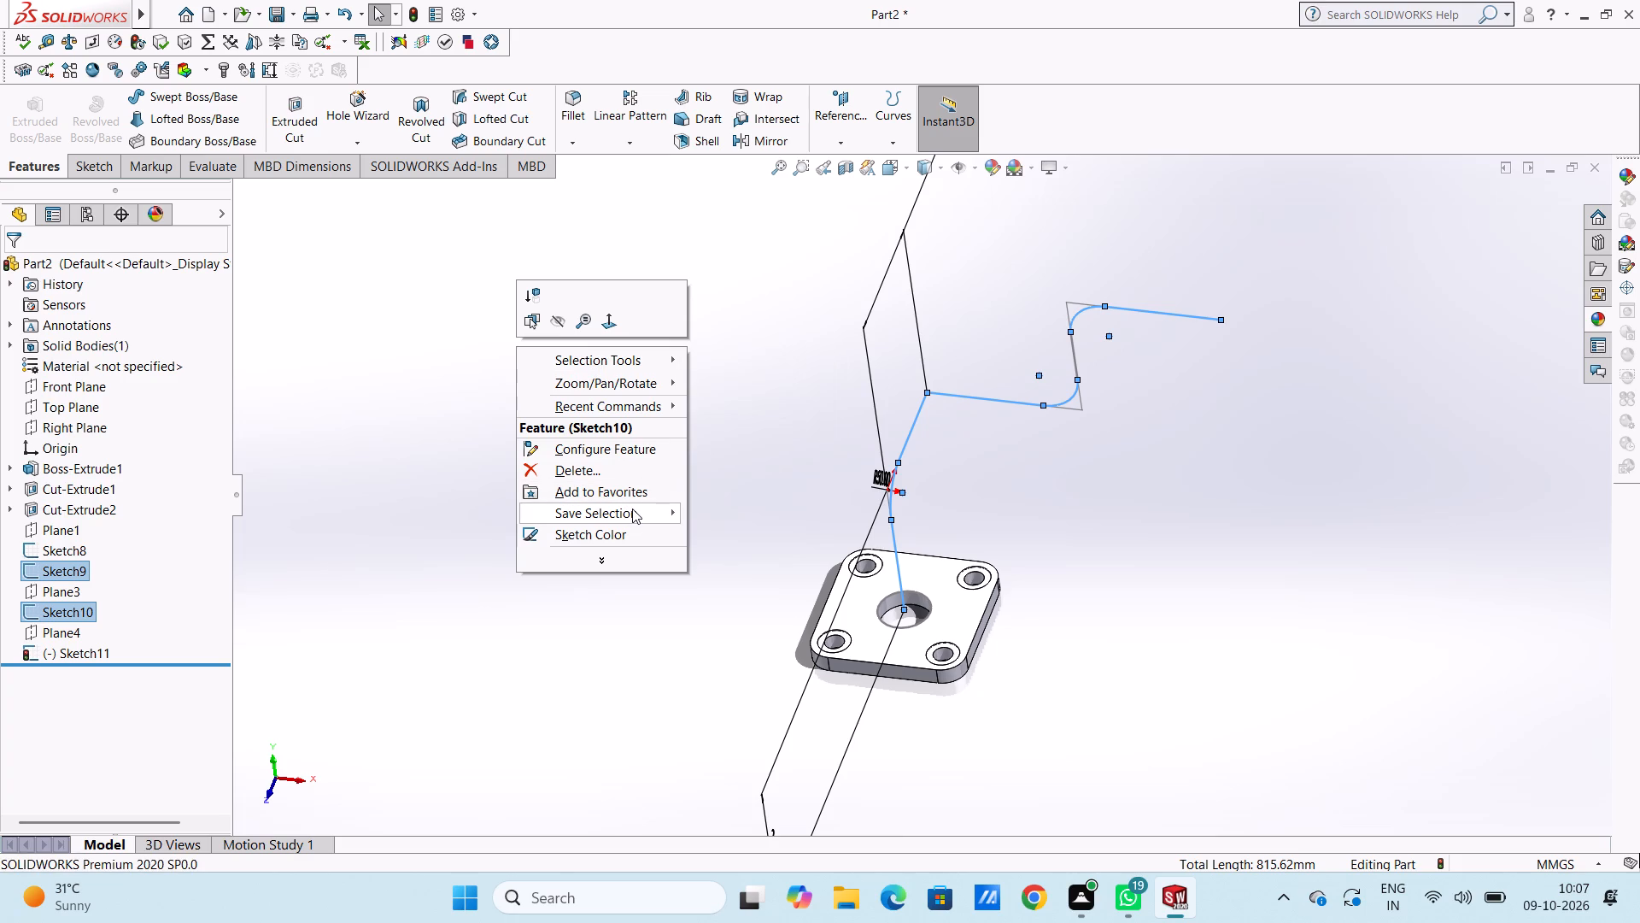
pyautogui.click(670, 510)
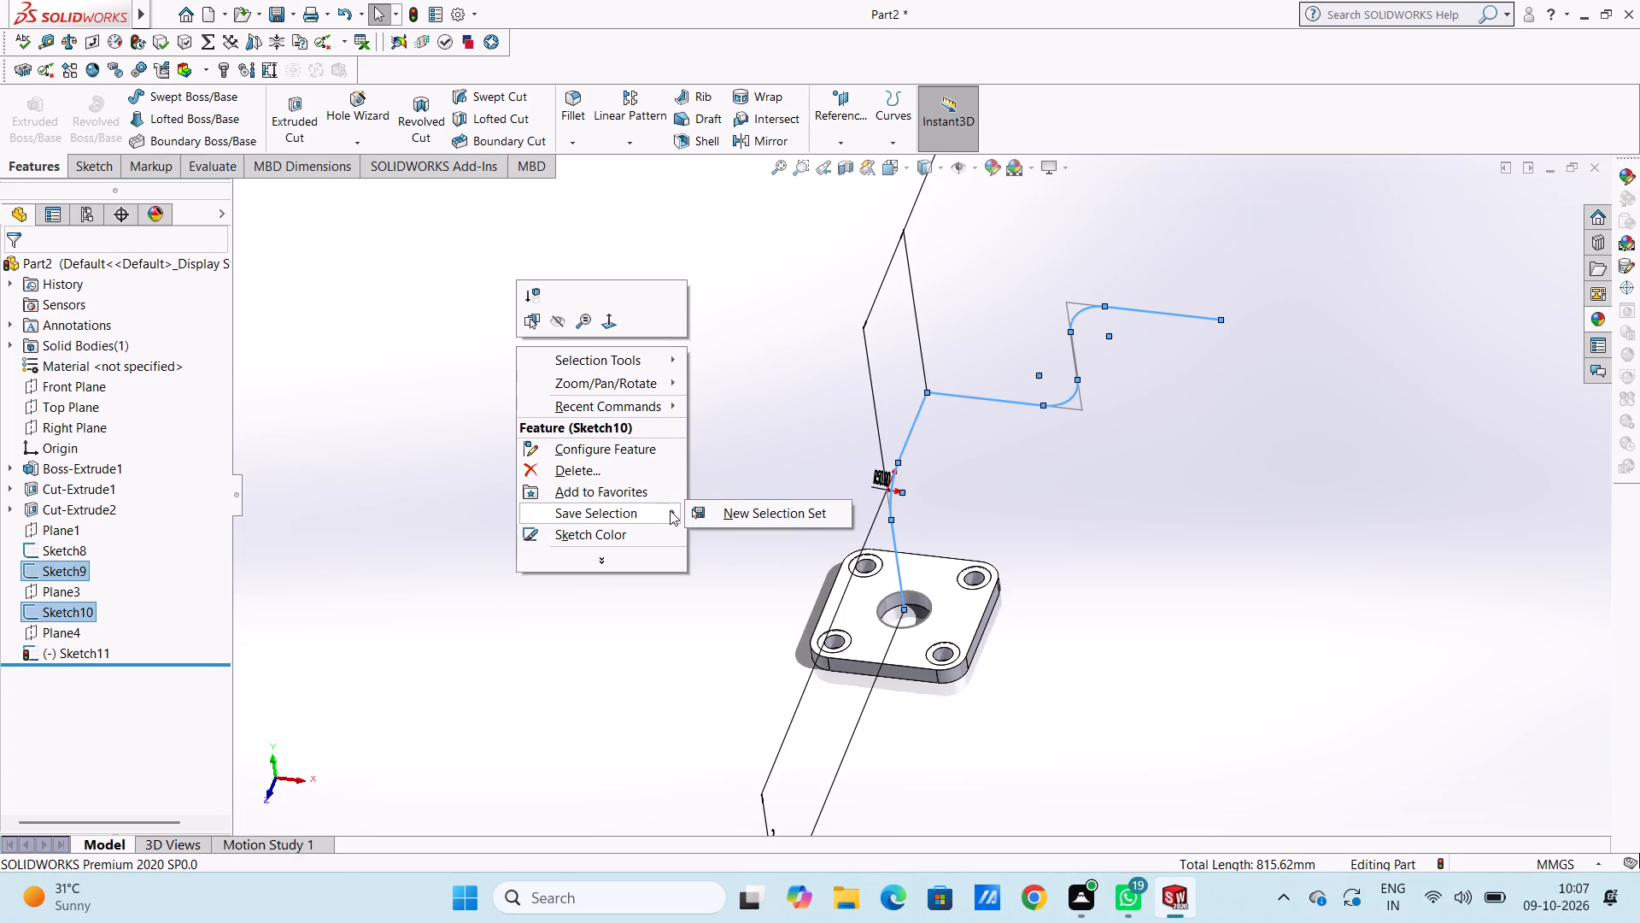
pyautogui.click(650, 511)
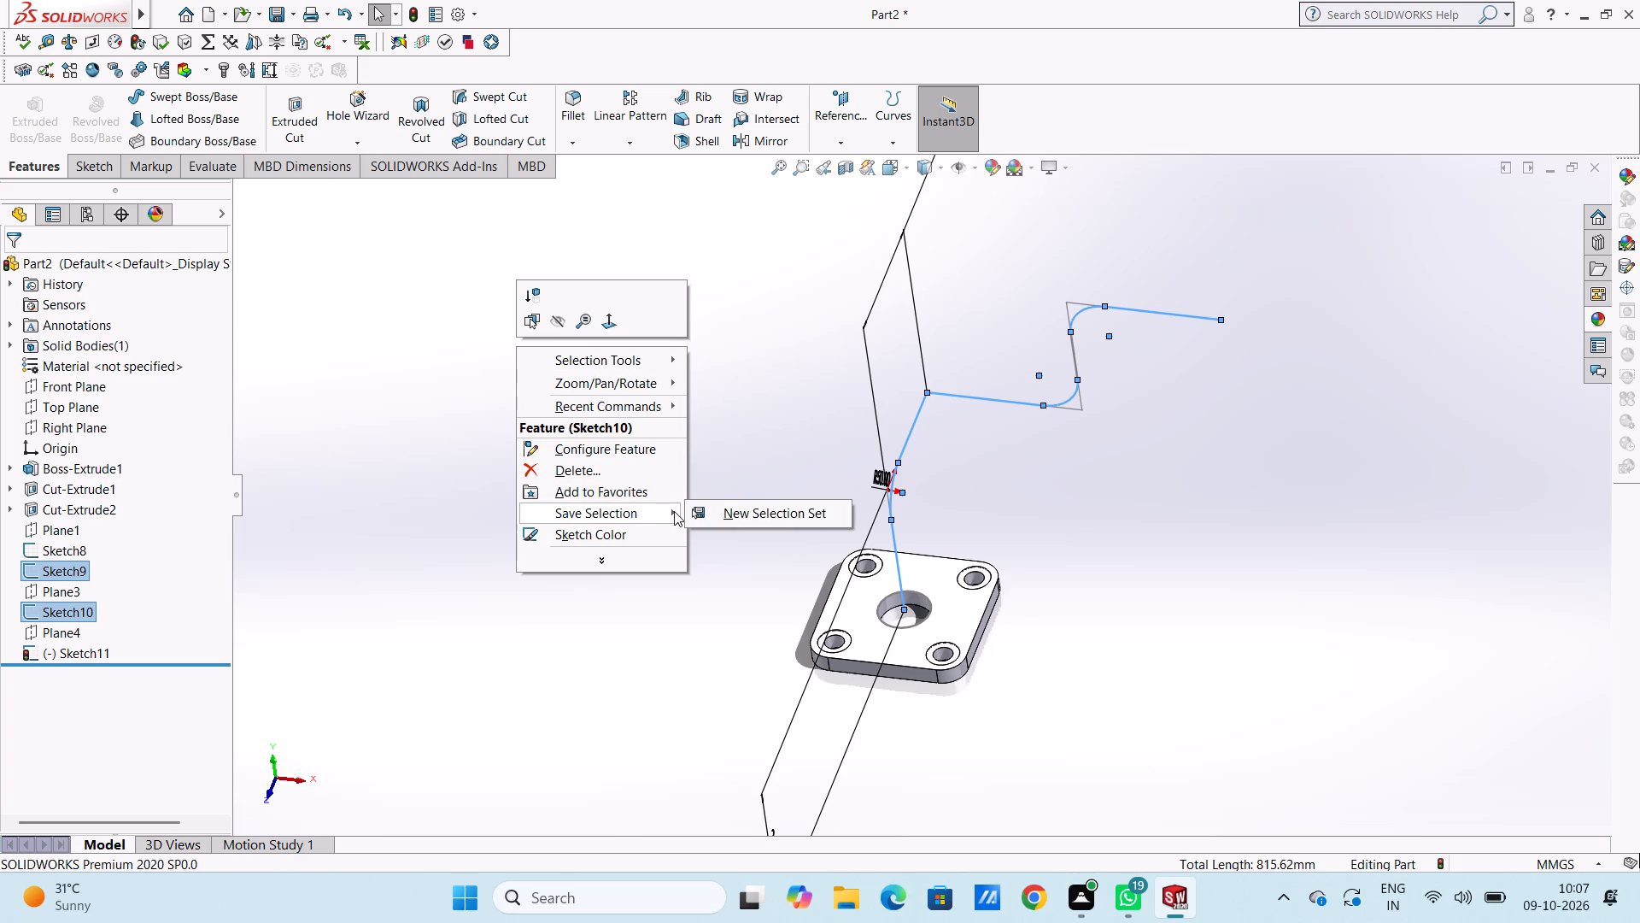
pyautogui.click(674, 511)
pyautogui.click(633, 514)
pyautogui.click(762, 514)
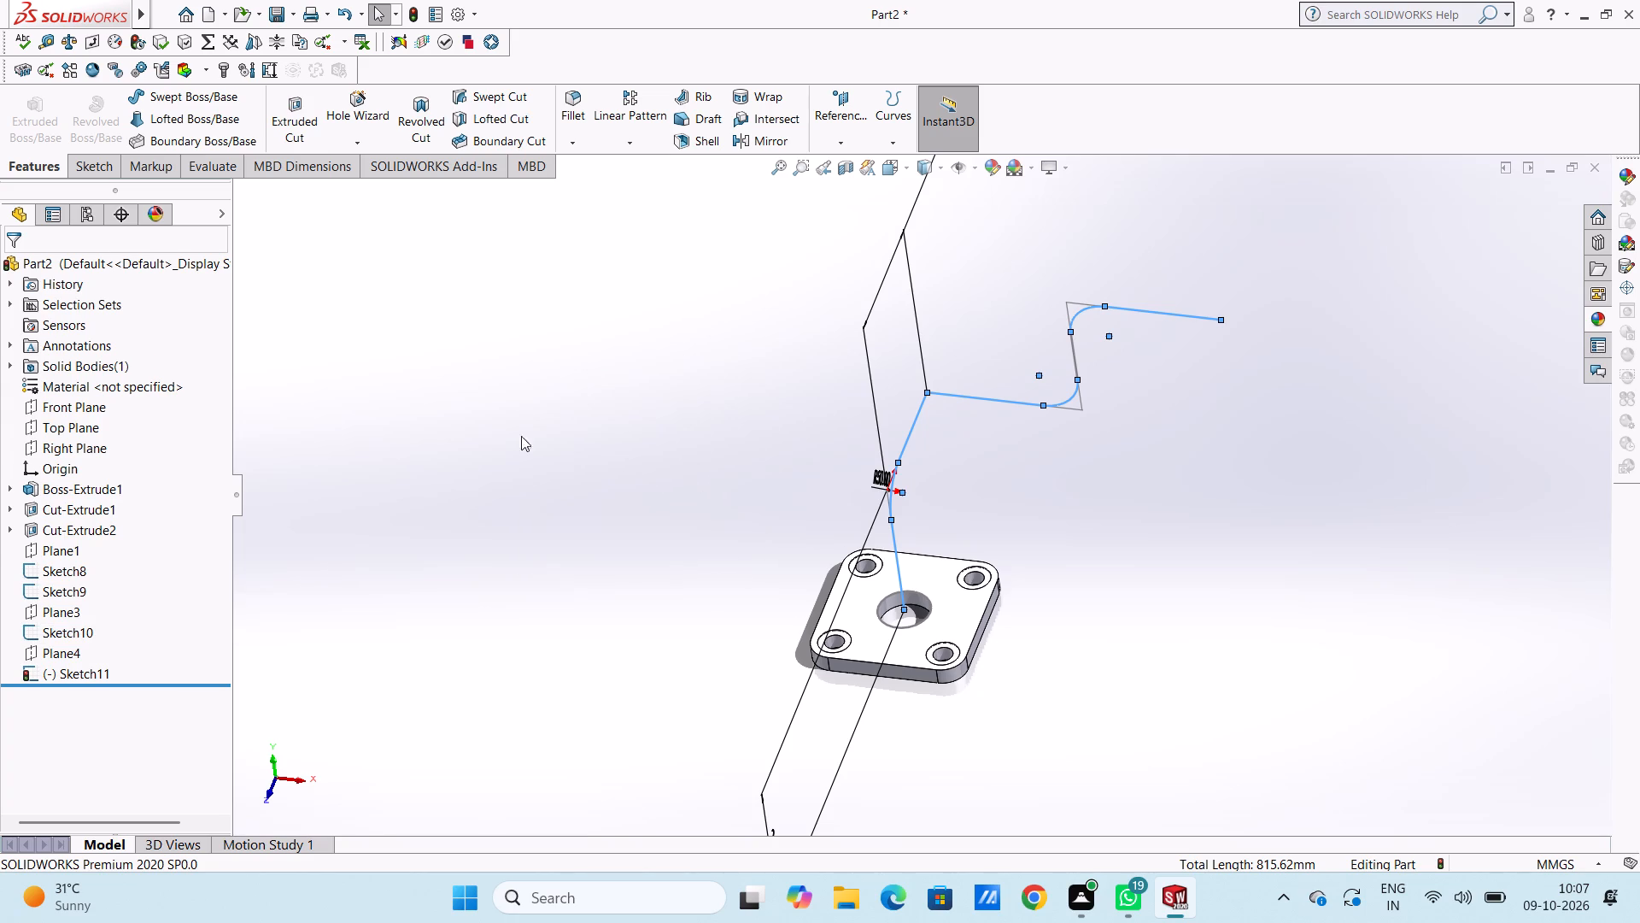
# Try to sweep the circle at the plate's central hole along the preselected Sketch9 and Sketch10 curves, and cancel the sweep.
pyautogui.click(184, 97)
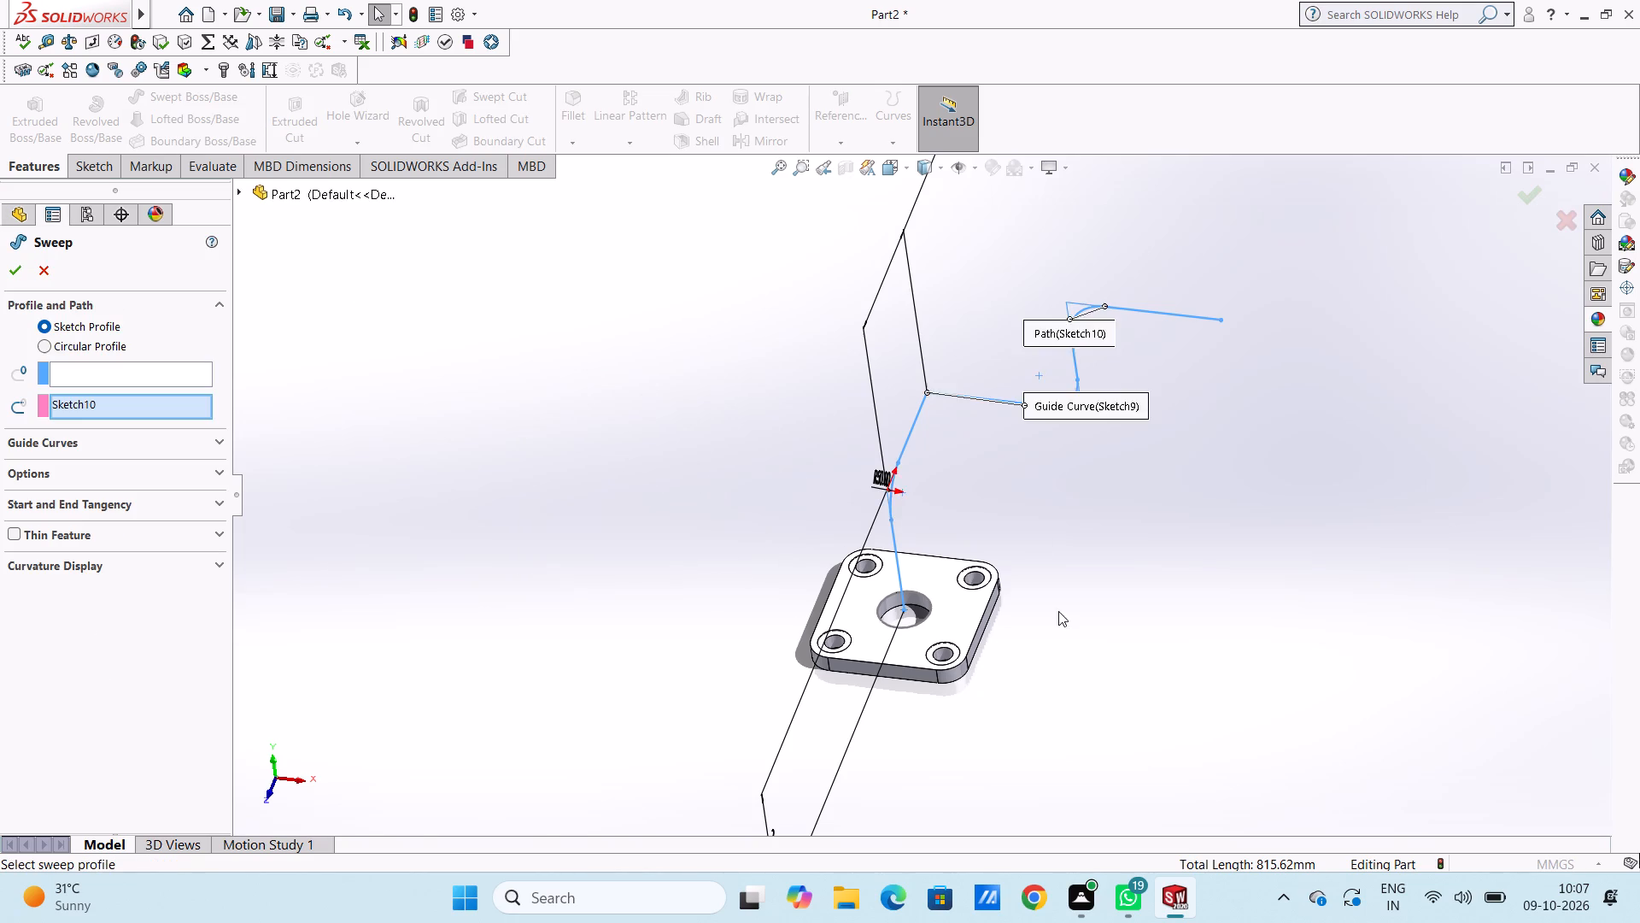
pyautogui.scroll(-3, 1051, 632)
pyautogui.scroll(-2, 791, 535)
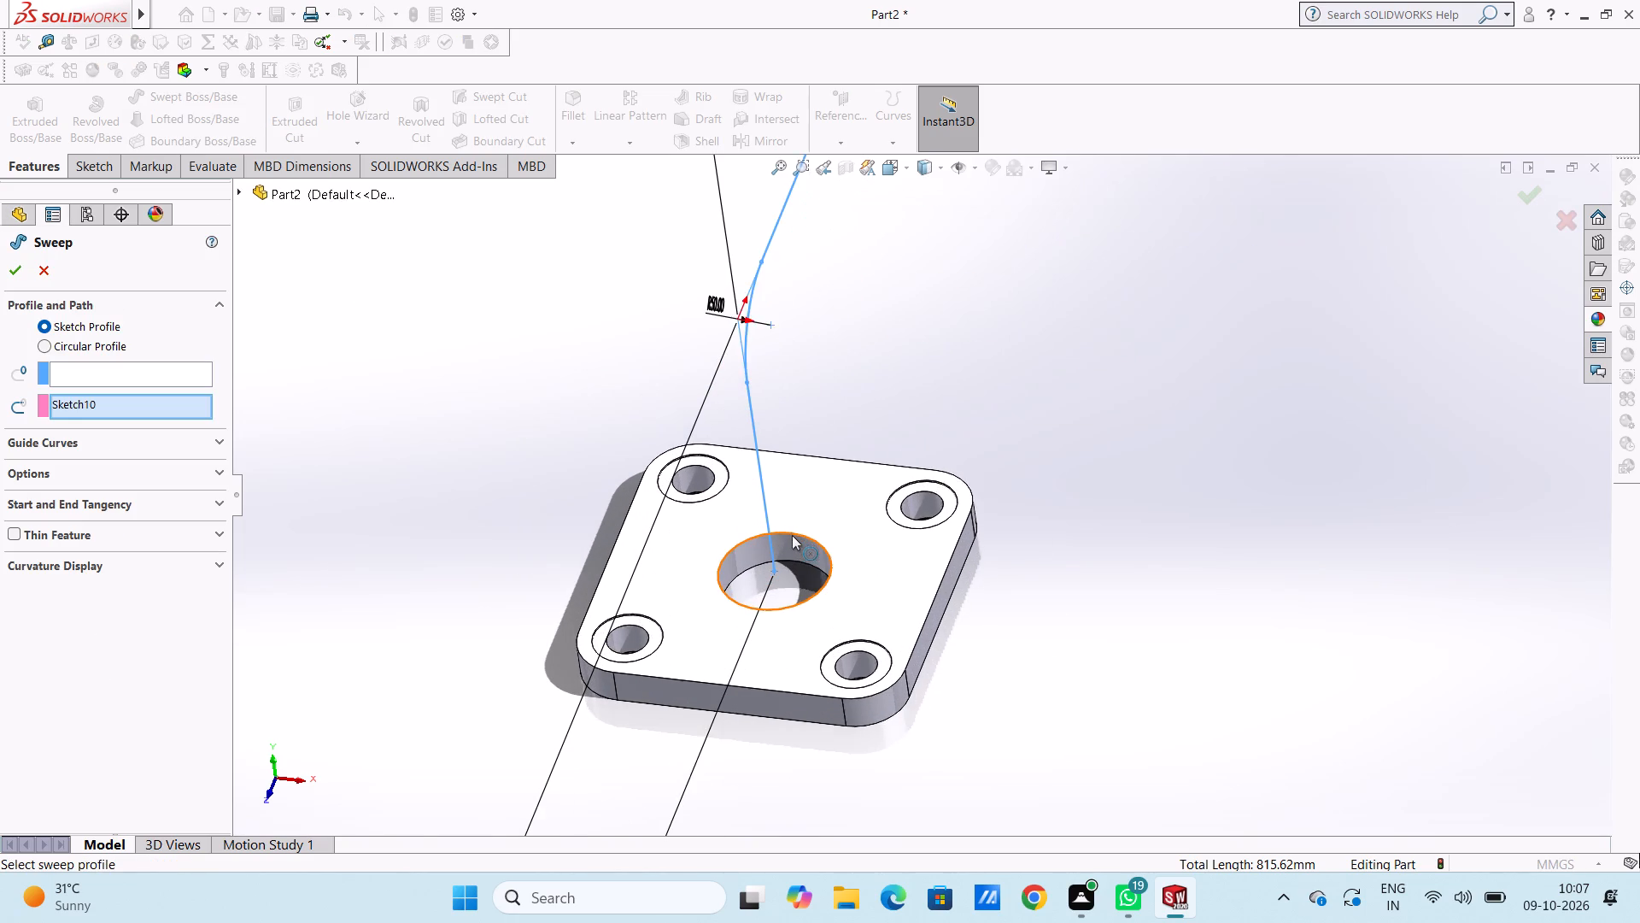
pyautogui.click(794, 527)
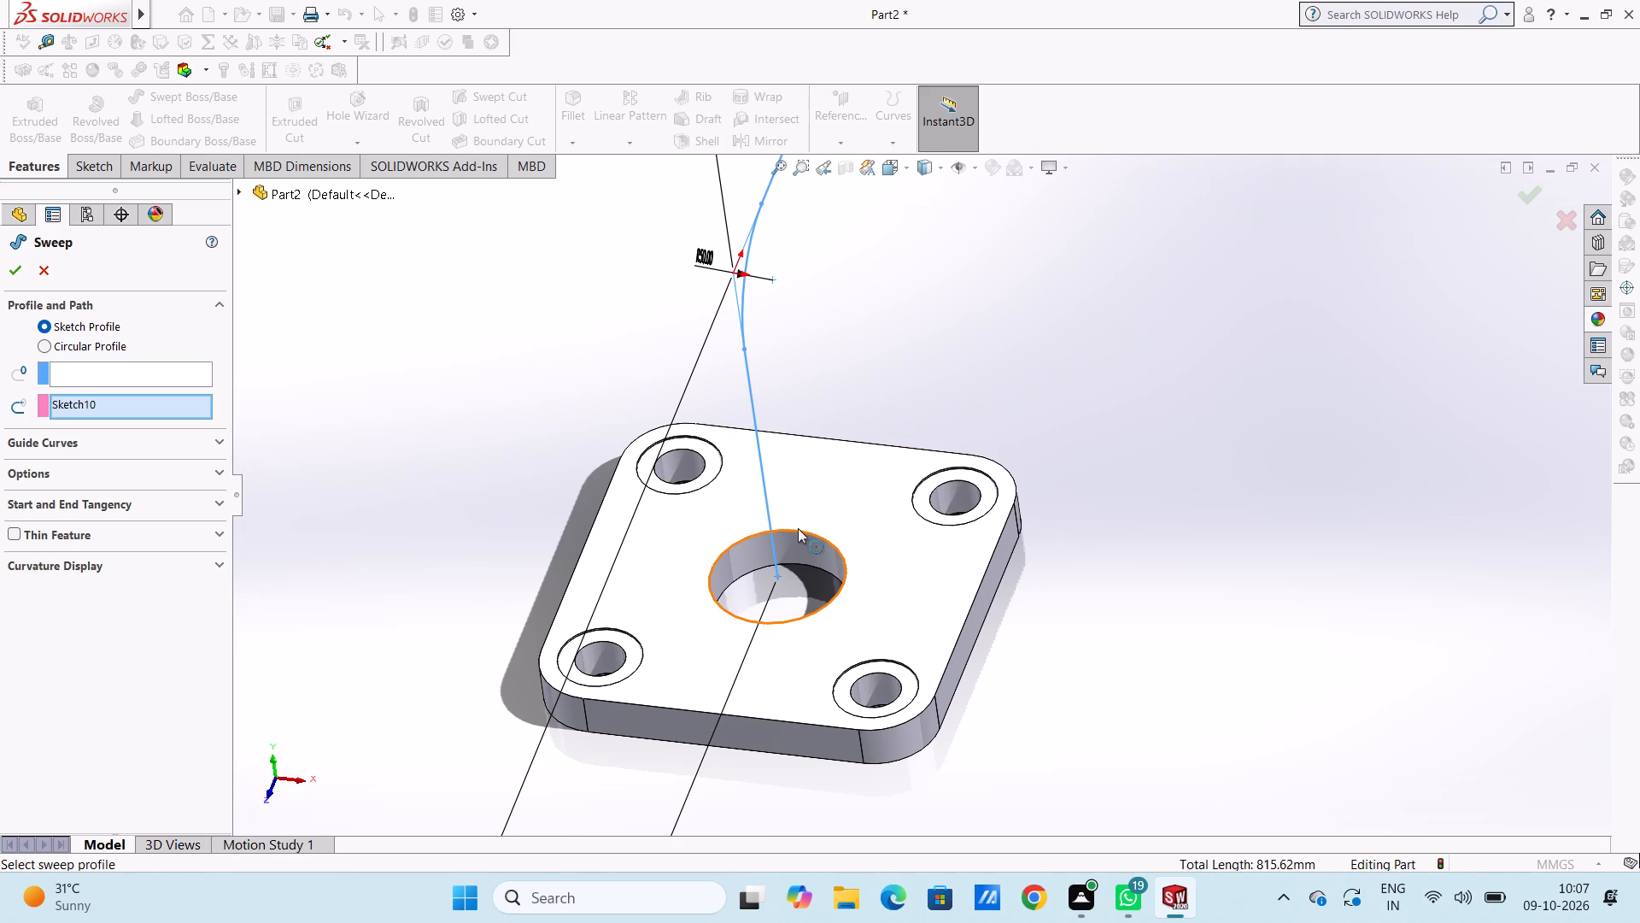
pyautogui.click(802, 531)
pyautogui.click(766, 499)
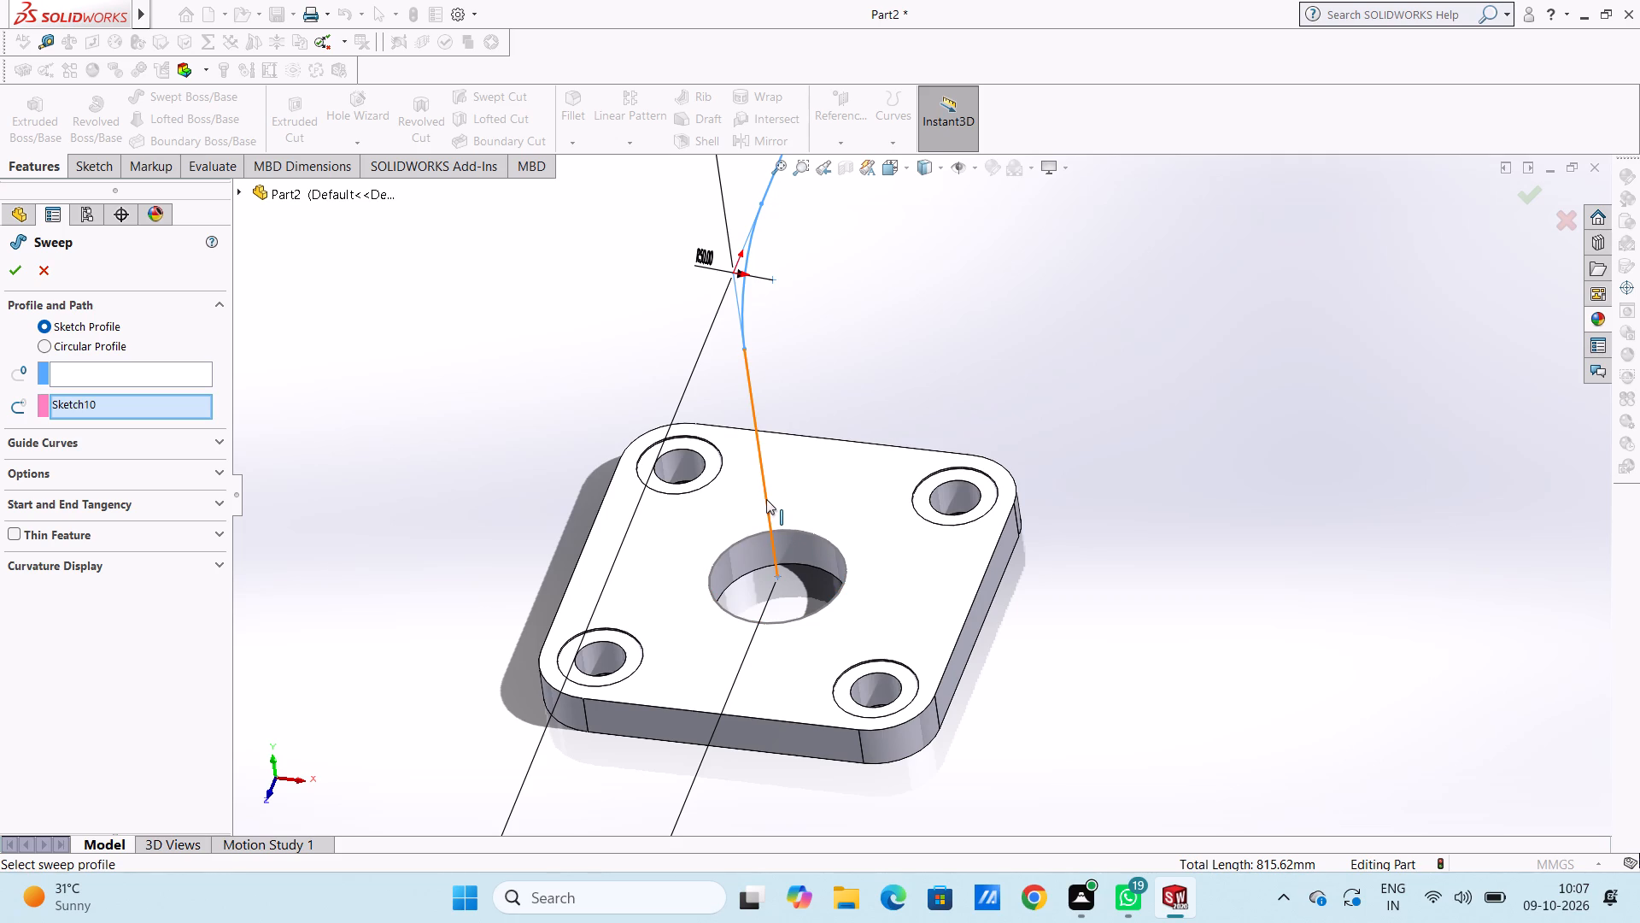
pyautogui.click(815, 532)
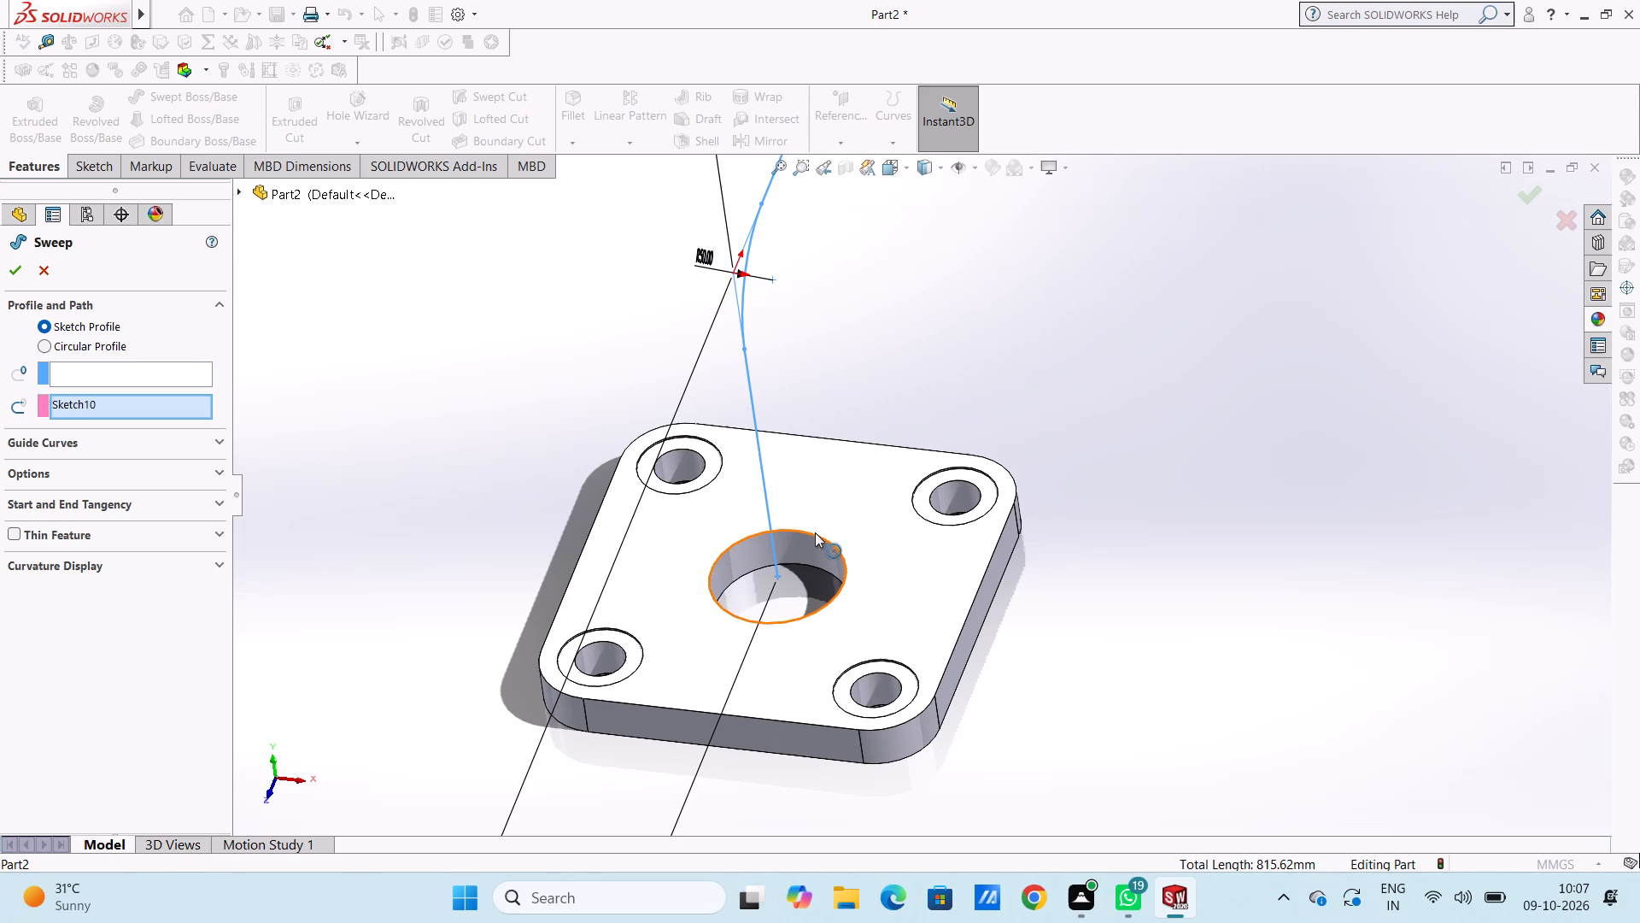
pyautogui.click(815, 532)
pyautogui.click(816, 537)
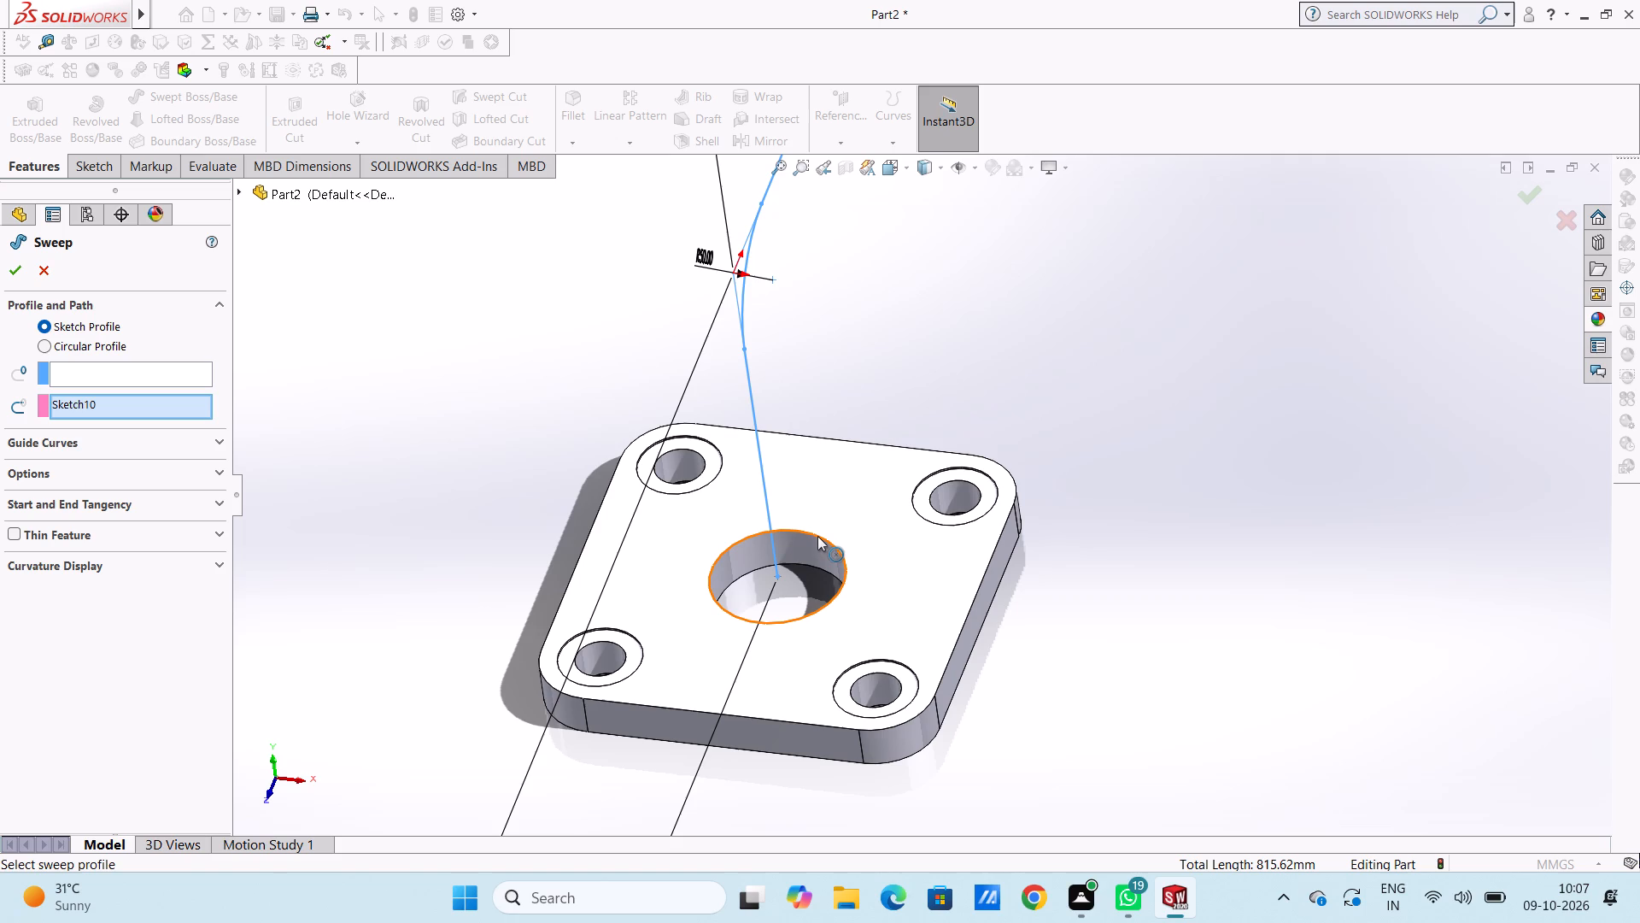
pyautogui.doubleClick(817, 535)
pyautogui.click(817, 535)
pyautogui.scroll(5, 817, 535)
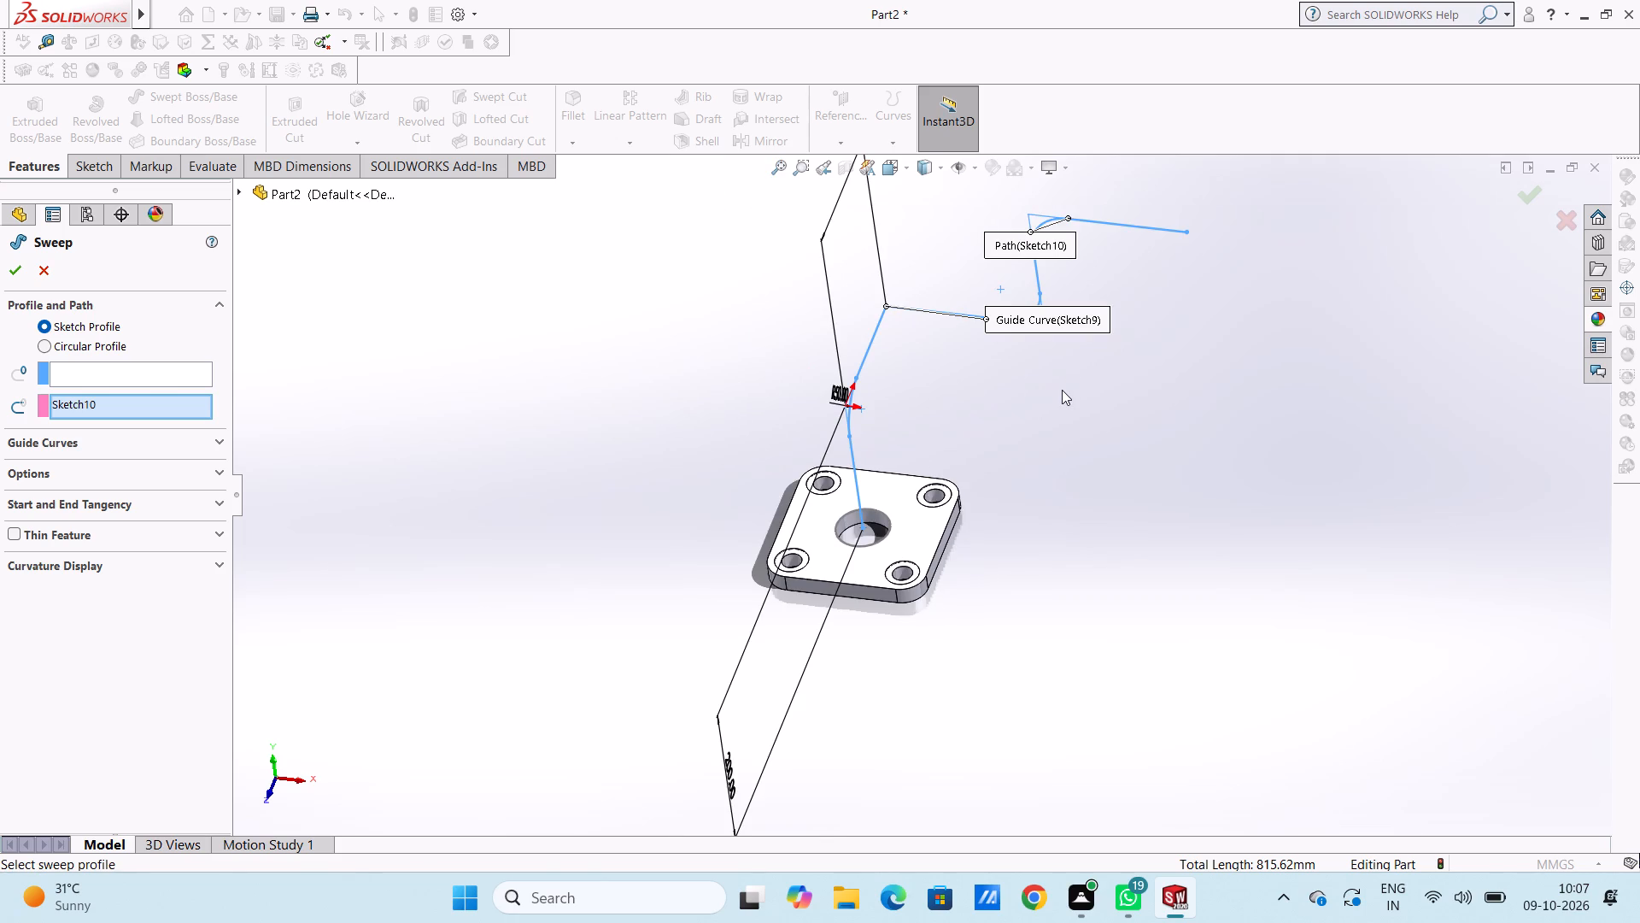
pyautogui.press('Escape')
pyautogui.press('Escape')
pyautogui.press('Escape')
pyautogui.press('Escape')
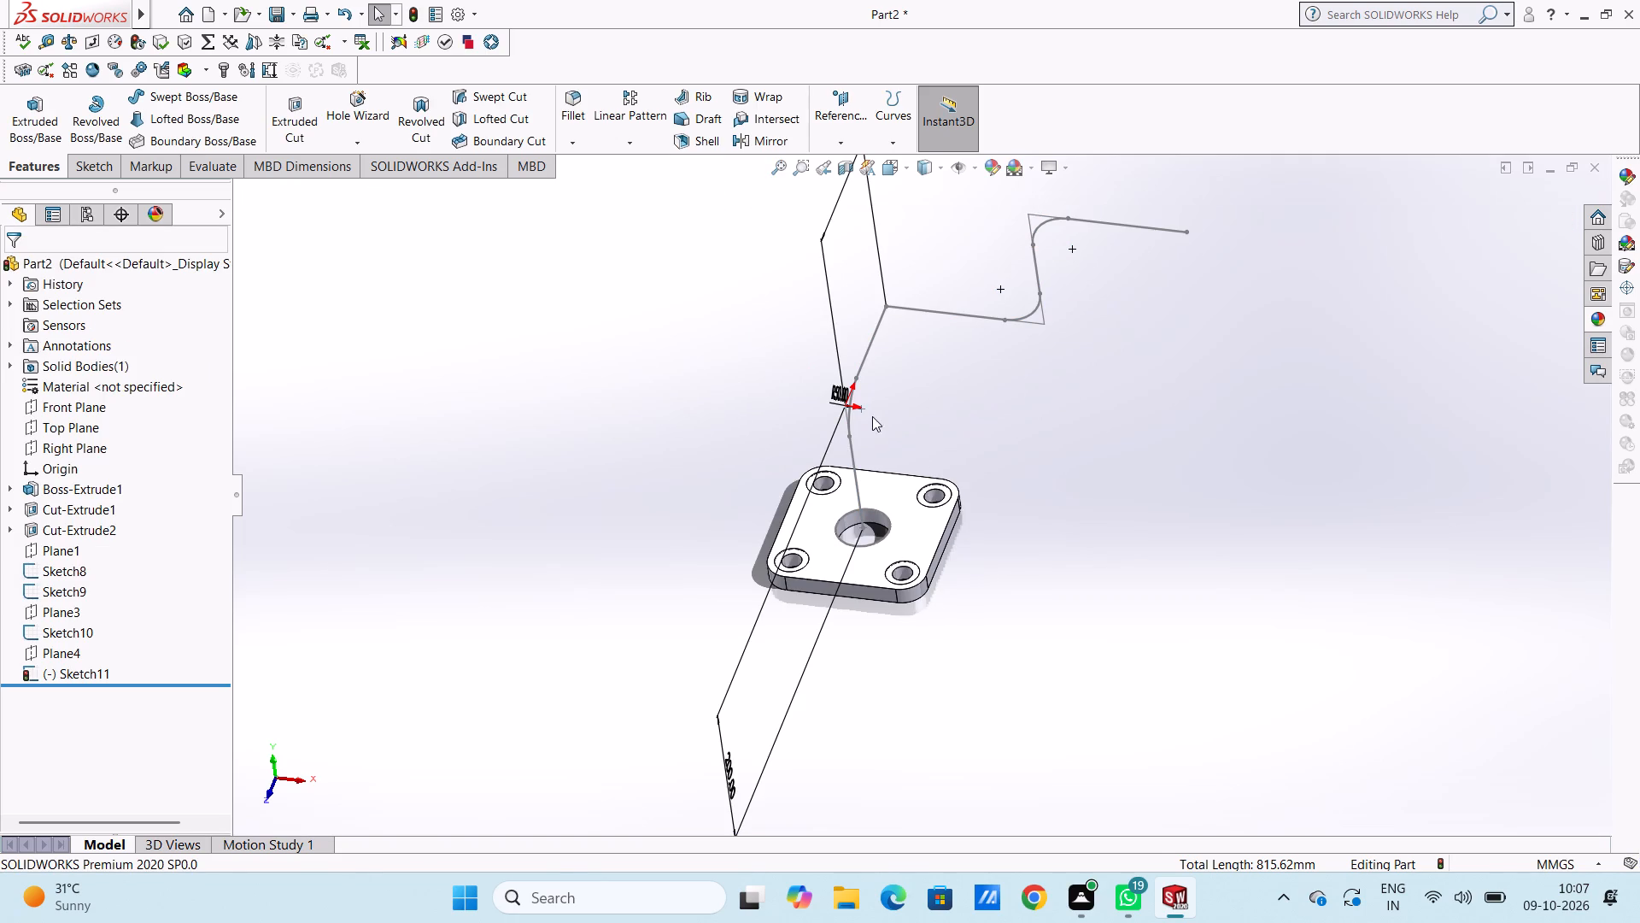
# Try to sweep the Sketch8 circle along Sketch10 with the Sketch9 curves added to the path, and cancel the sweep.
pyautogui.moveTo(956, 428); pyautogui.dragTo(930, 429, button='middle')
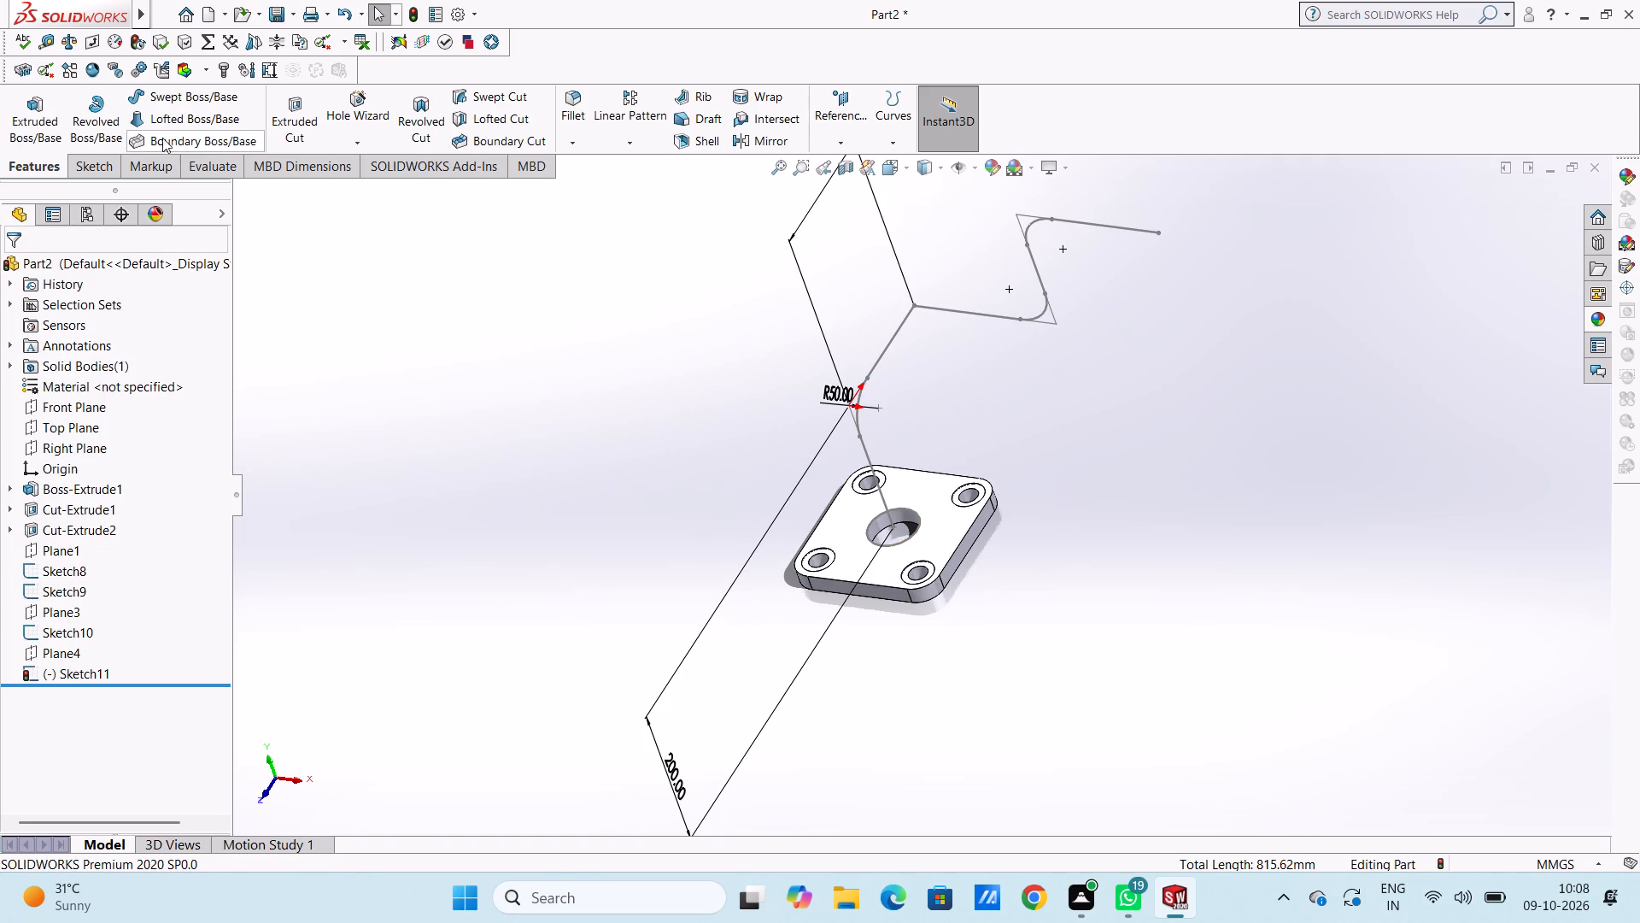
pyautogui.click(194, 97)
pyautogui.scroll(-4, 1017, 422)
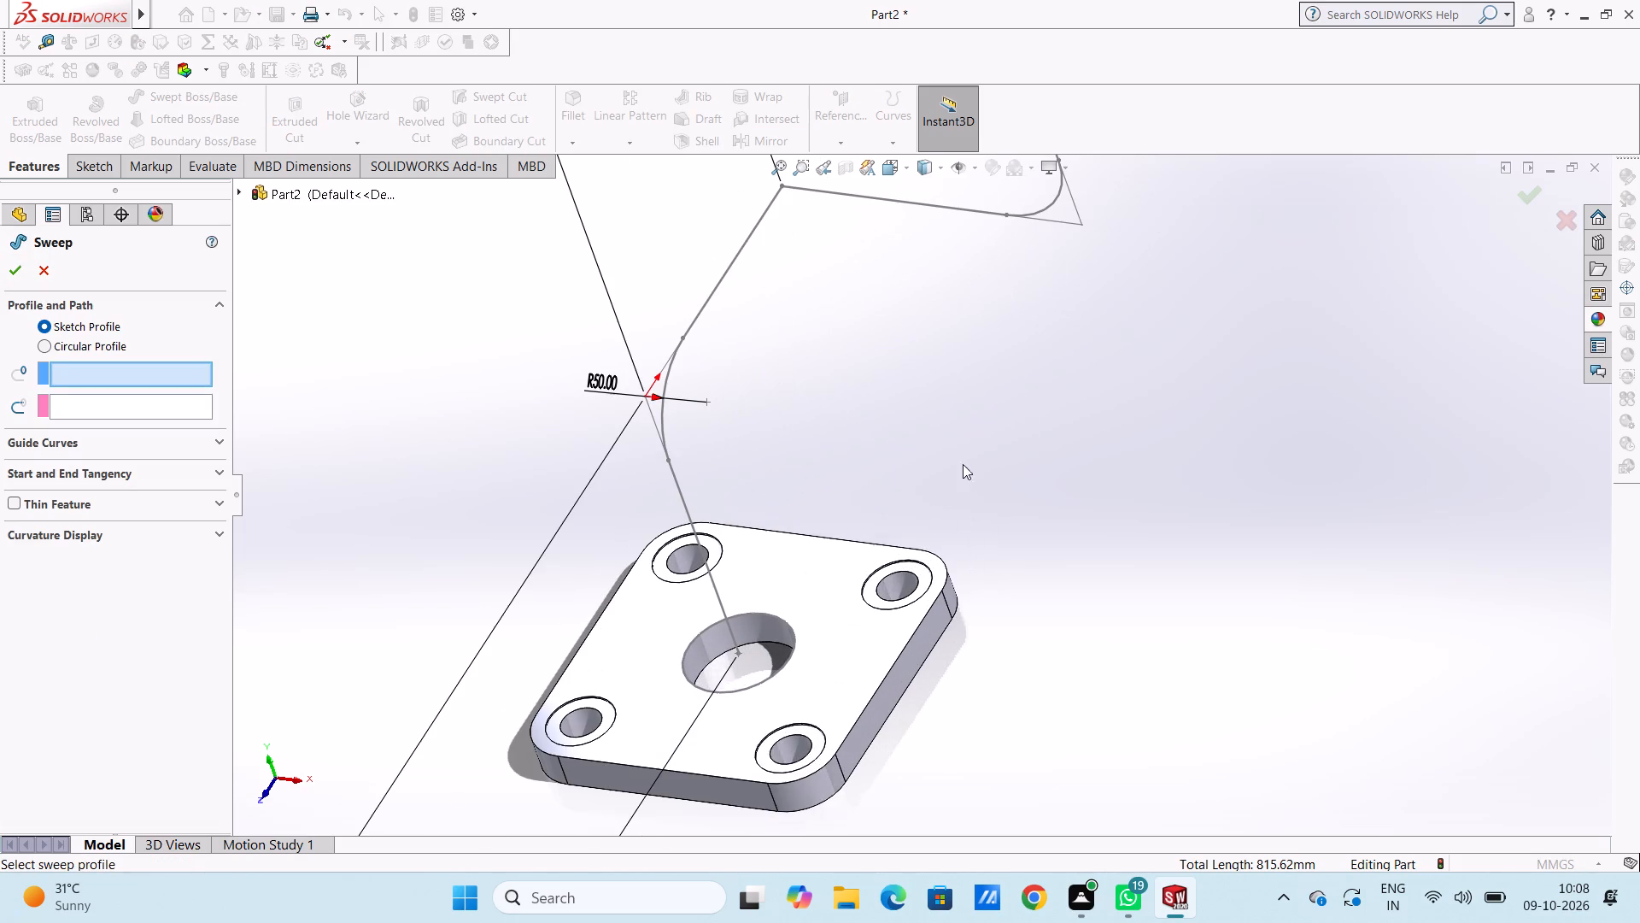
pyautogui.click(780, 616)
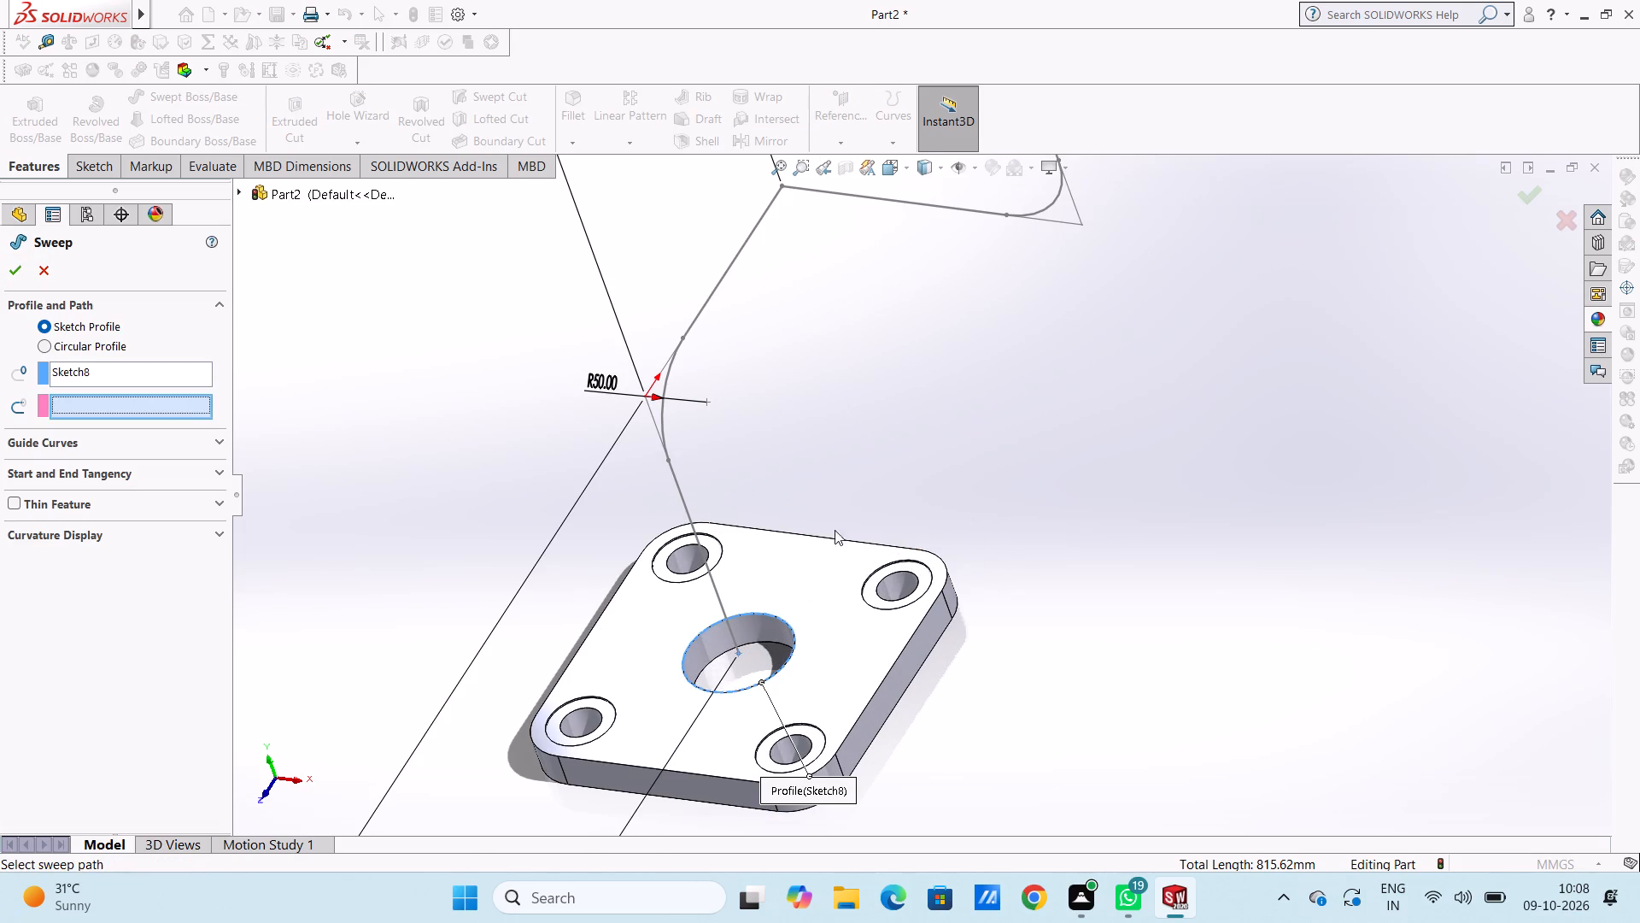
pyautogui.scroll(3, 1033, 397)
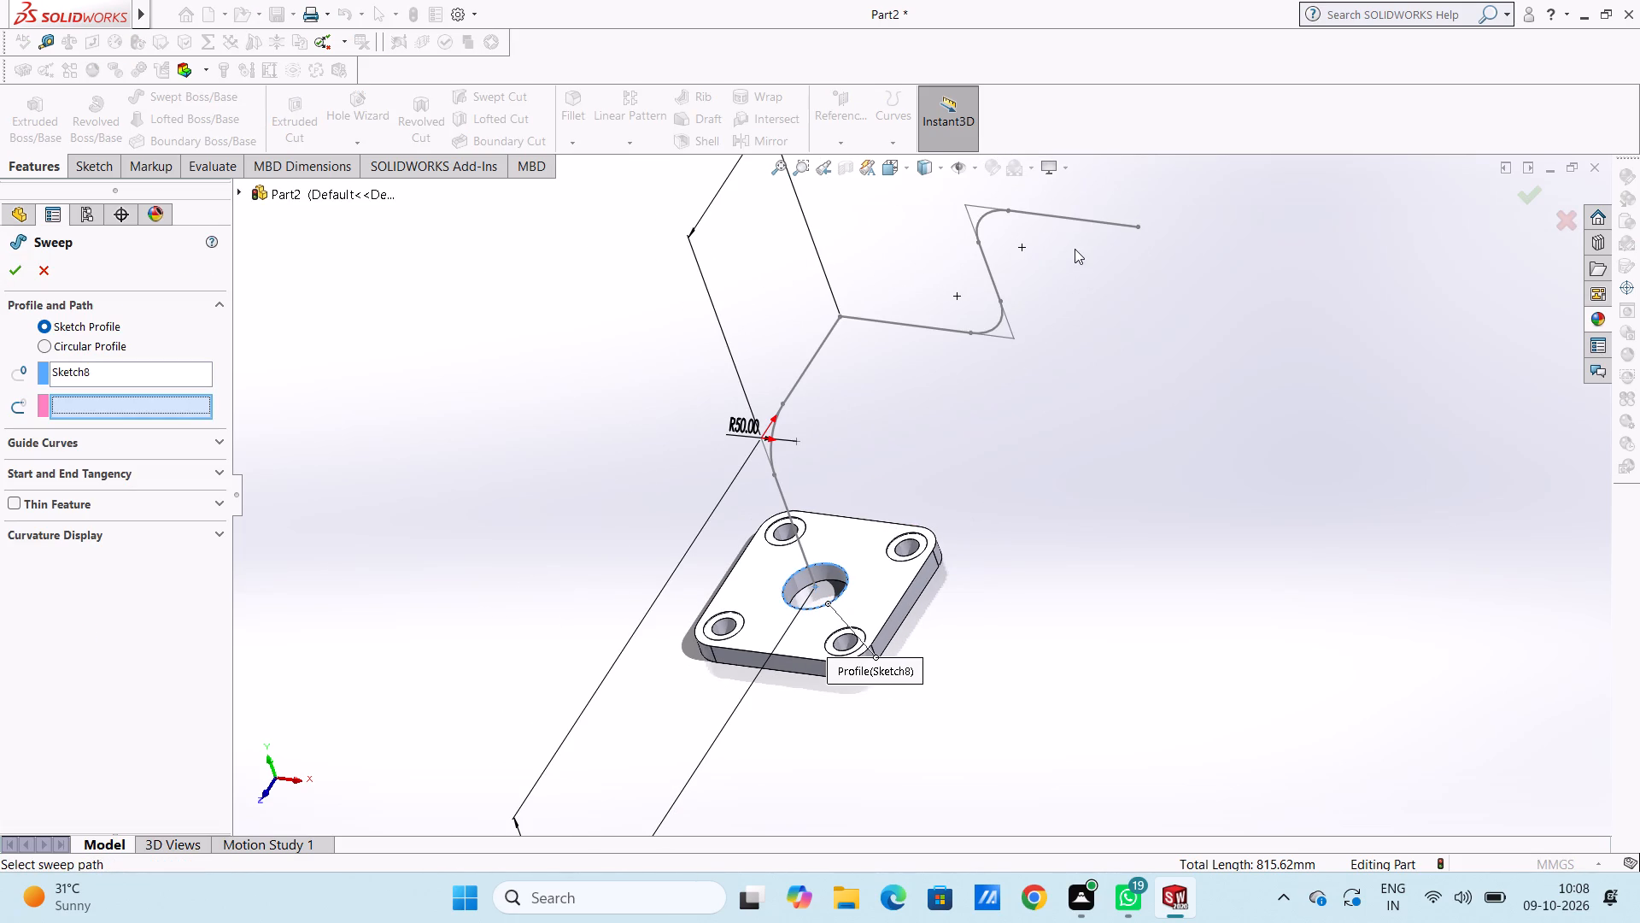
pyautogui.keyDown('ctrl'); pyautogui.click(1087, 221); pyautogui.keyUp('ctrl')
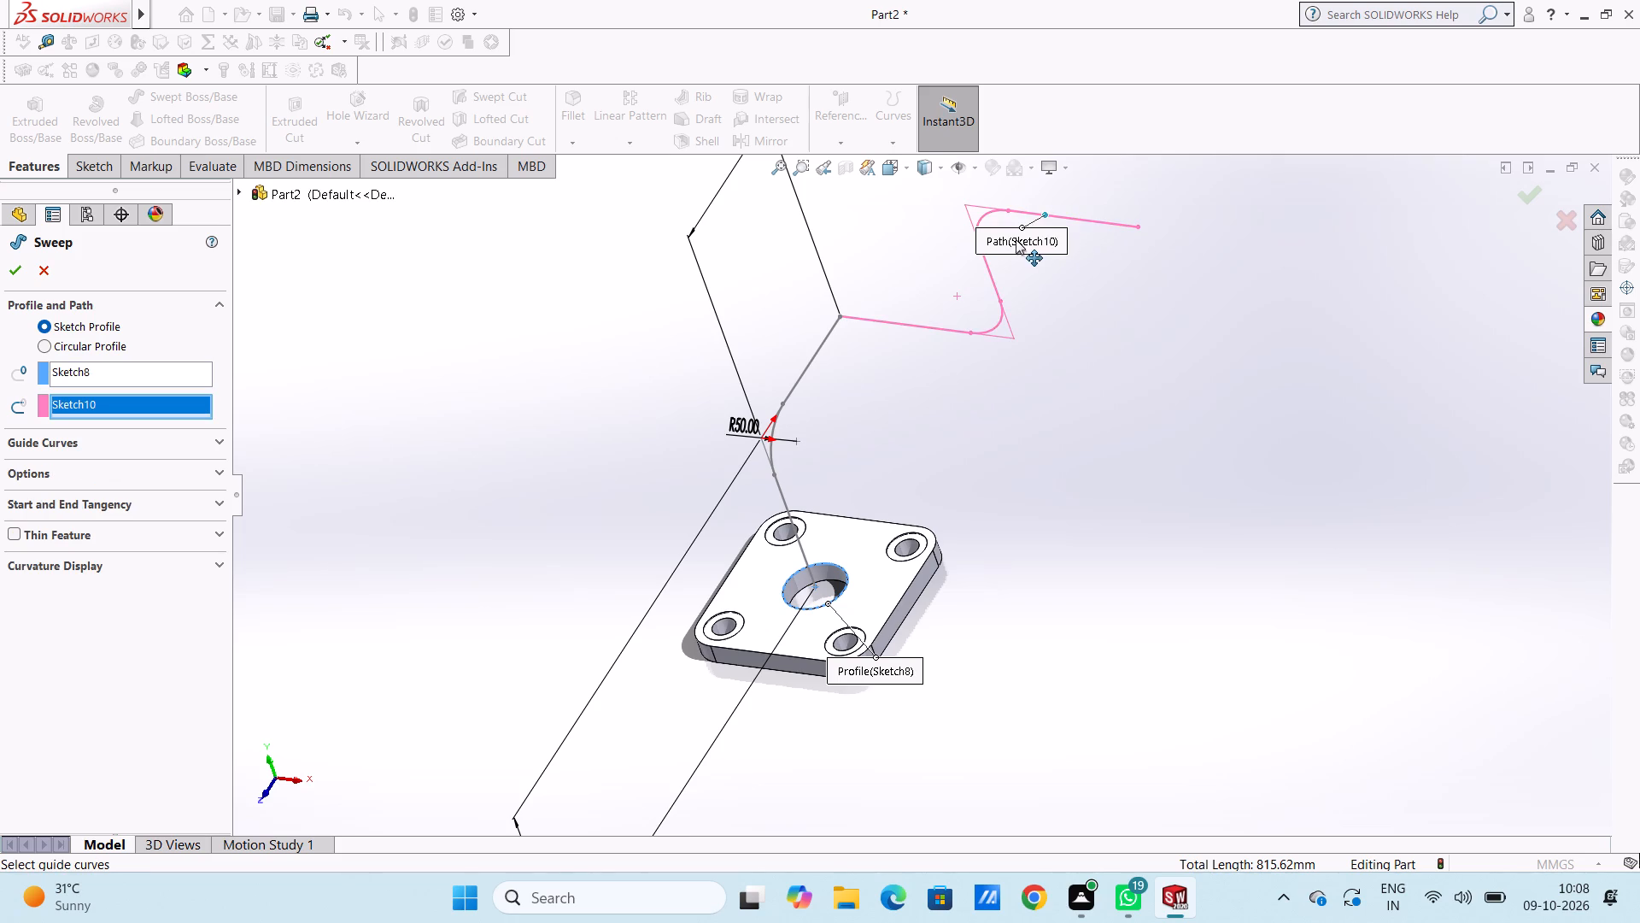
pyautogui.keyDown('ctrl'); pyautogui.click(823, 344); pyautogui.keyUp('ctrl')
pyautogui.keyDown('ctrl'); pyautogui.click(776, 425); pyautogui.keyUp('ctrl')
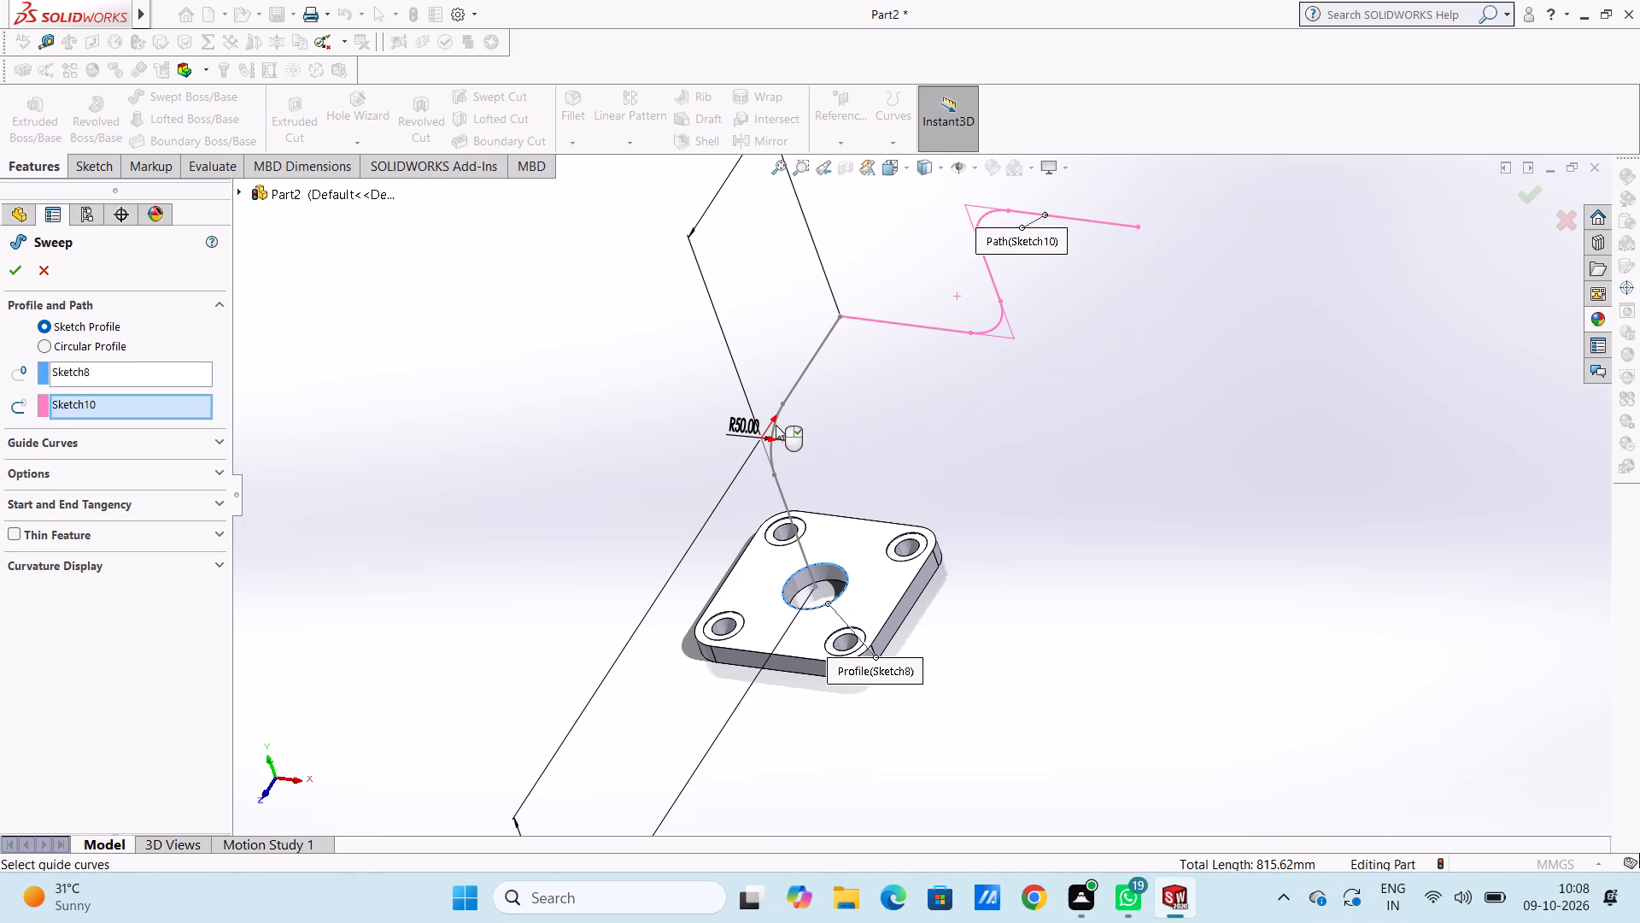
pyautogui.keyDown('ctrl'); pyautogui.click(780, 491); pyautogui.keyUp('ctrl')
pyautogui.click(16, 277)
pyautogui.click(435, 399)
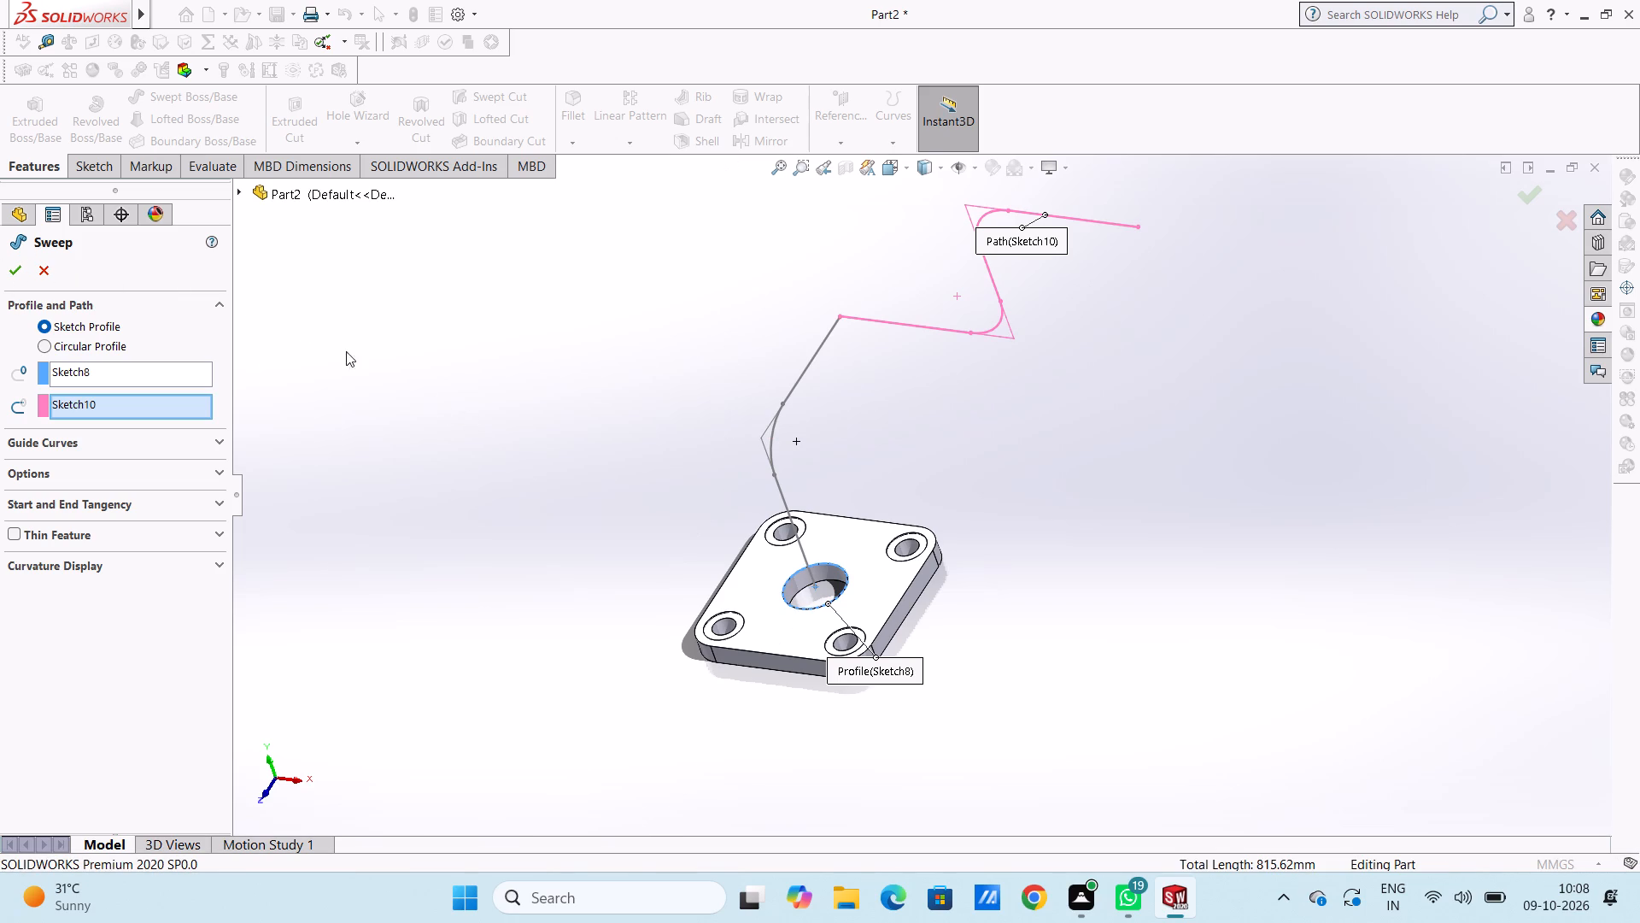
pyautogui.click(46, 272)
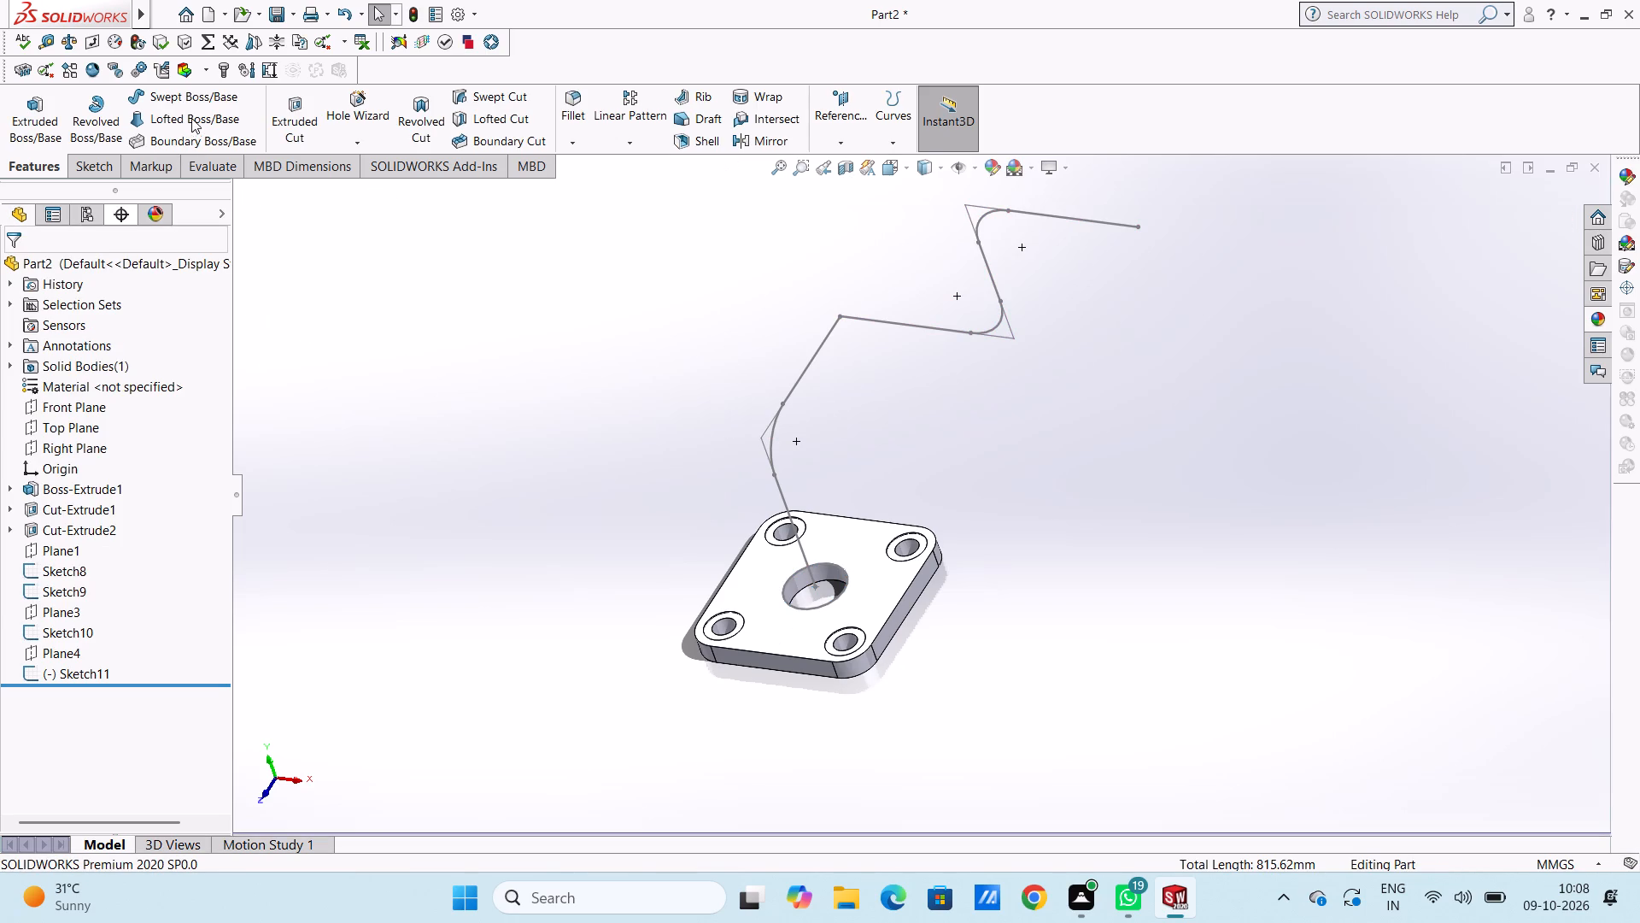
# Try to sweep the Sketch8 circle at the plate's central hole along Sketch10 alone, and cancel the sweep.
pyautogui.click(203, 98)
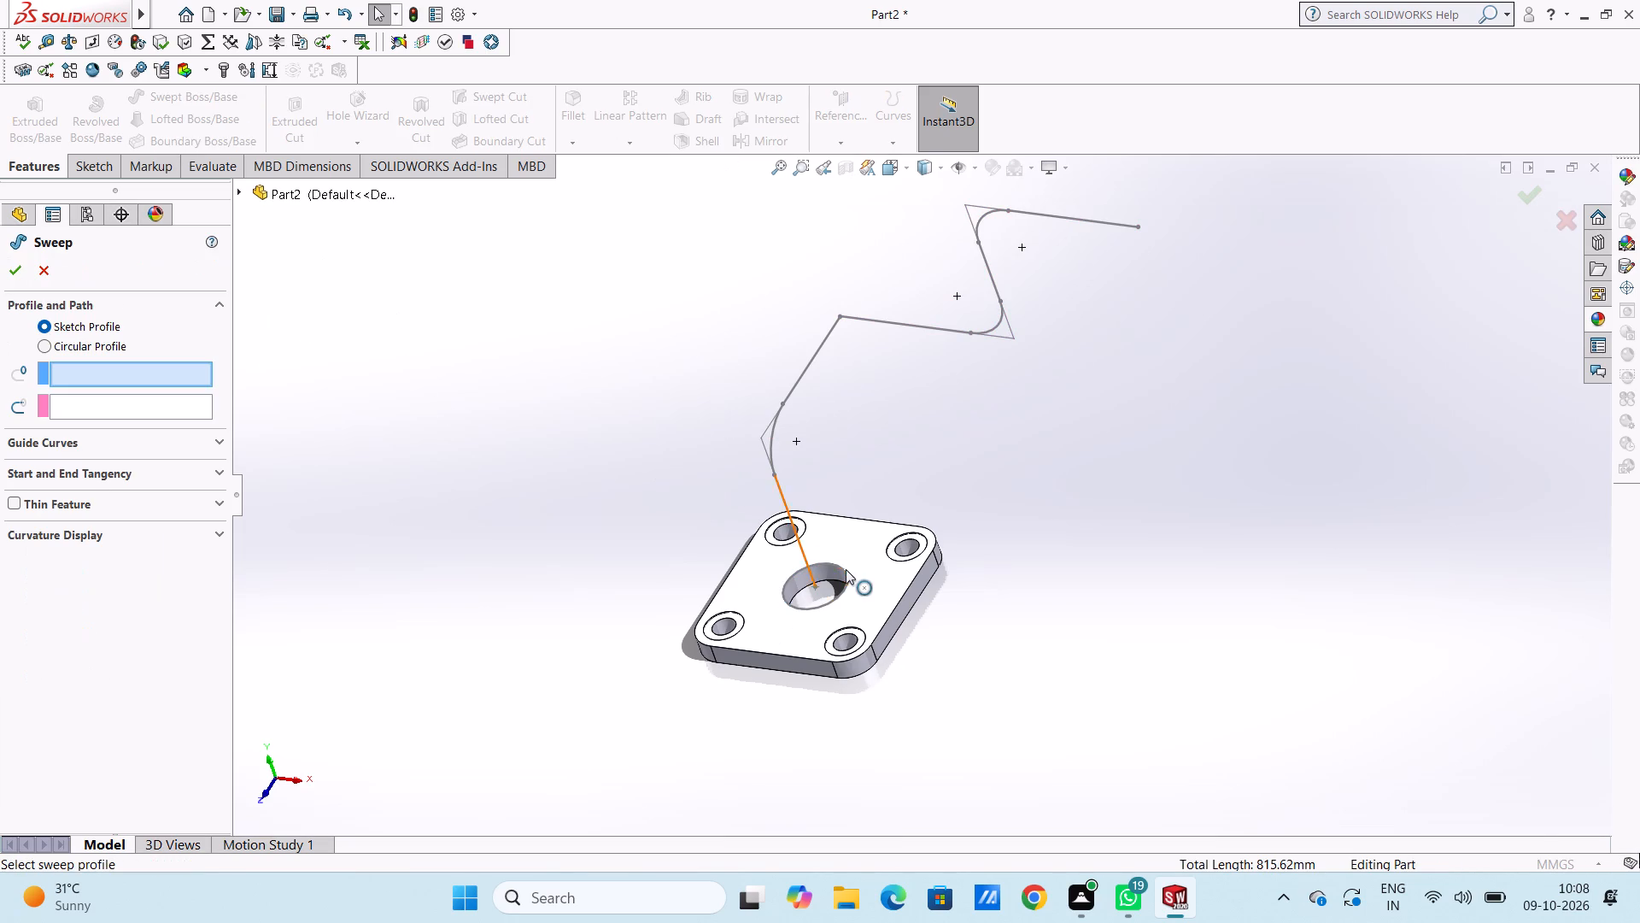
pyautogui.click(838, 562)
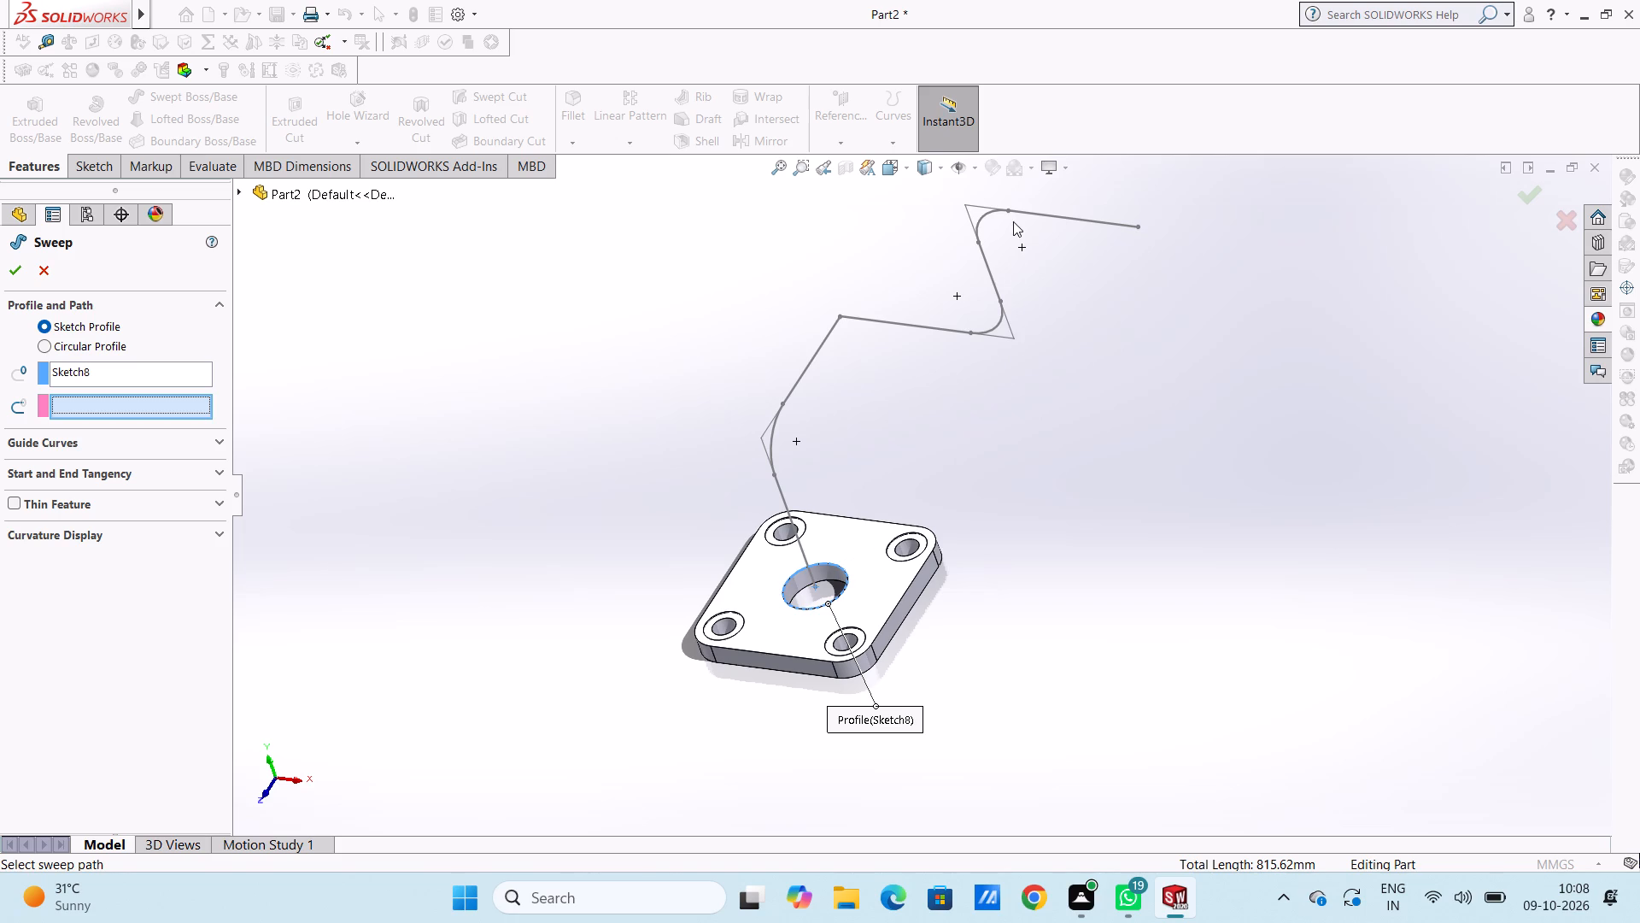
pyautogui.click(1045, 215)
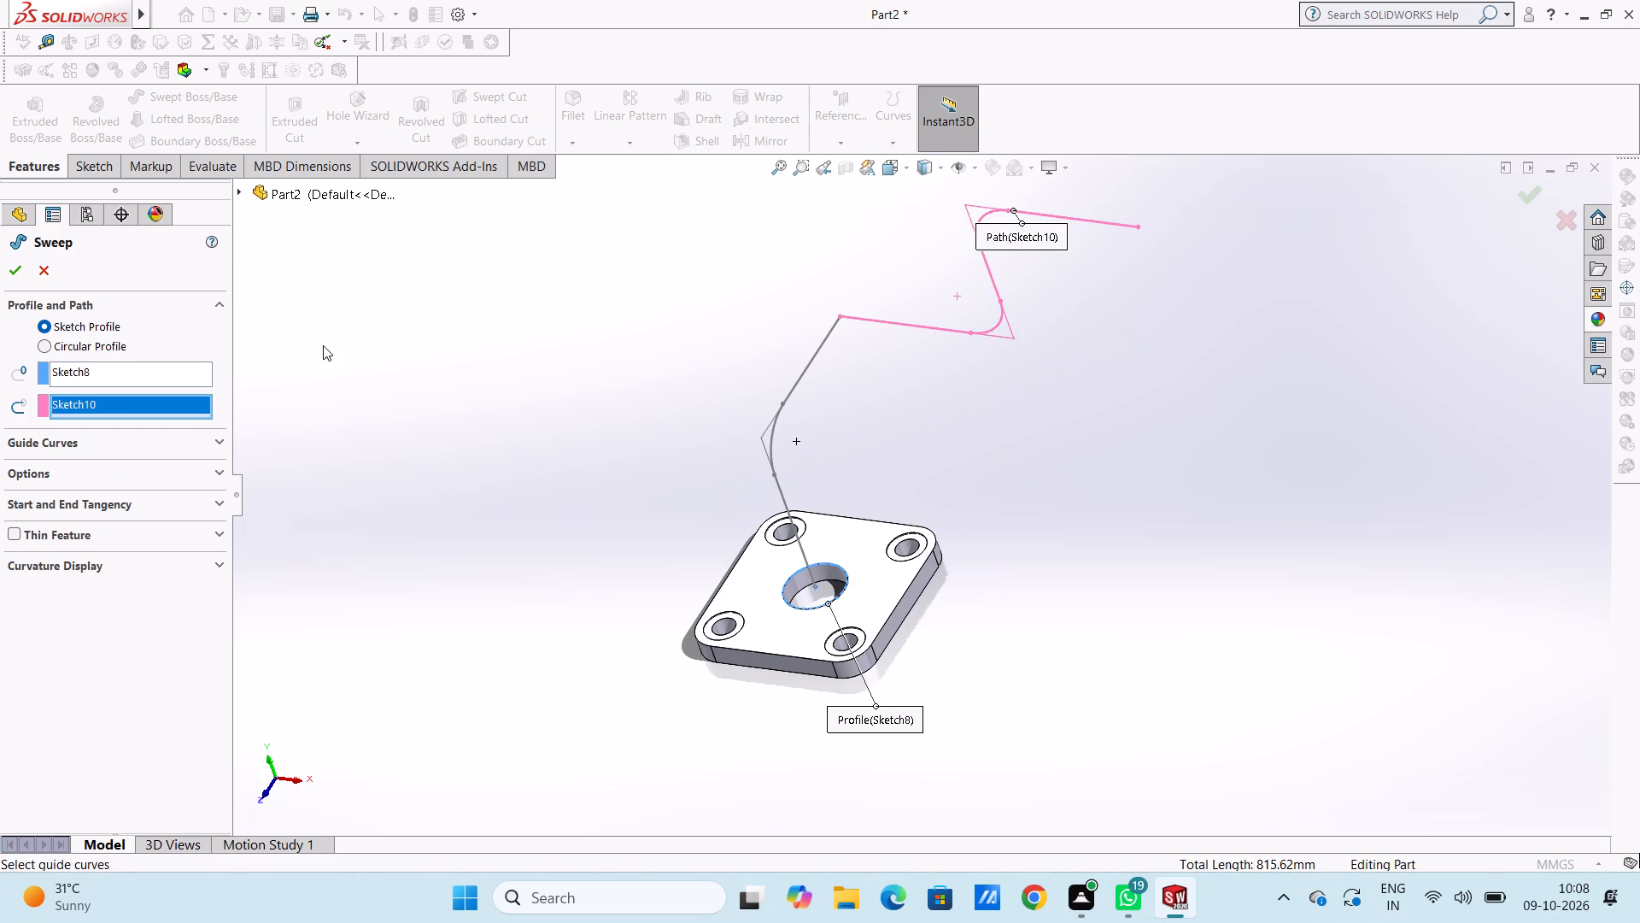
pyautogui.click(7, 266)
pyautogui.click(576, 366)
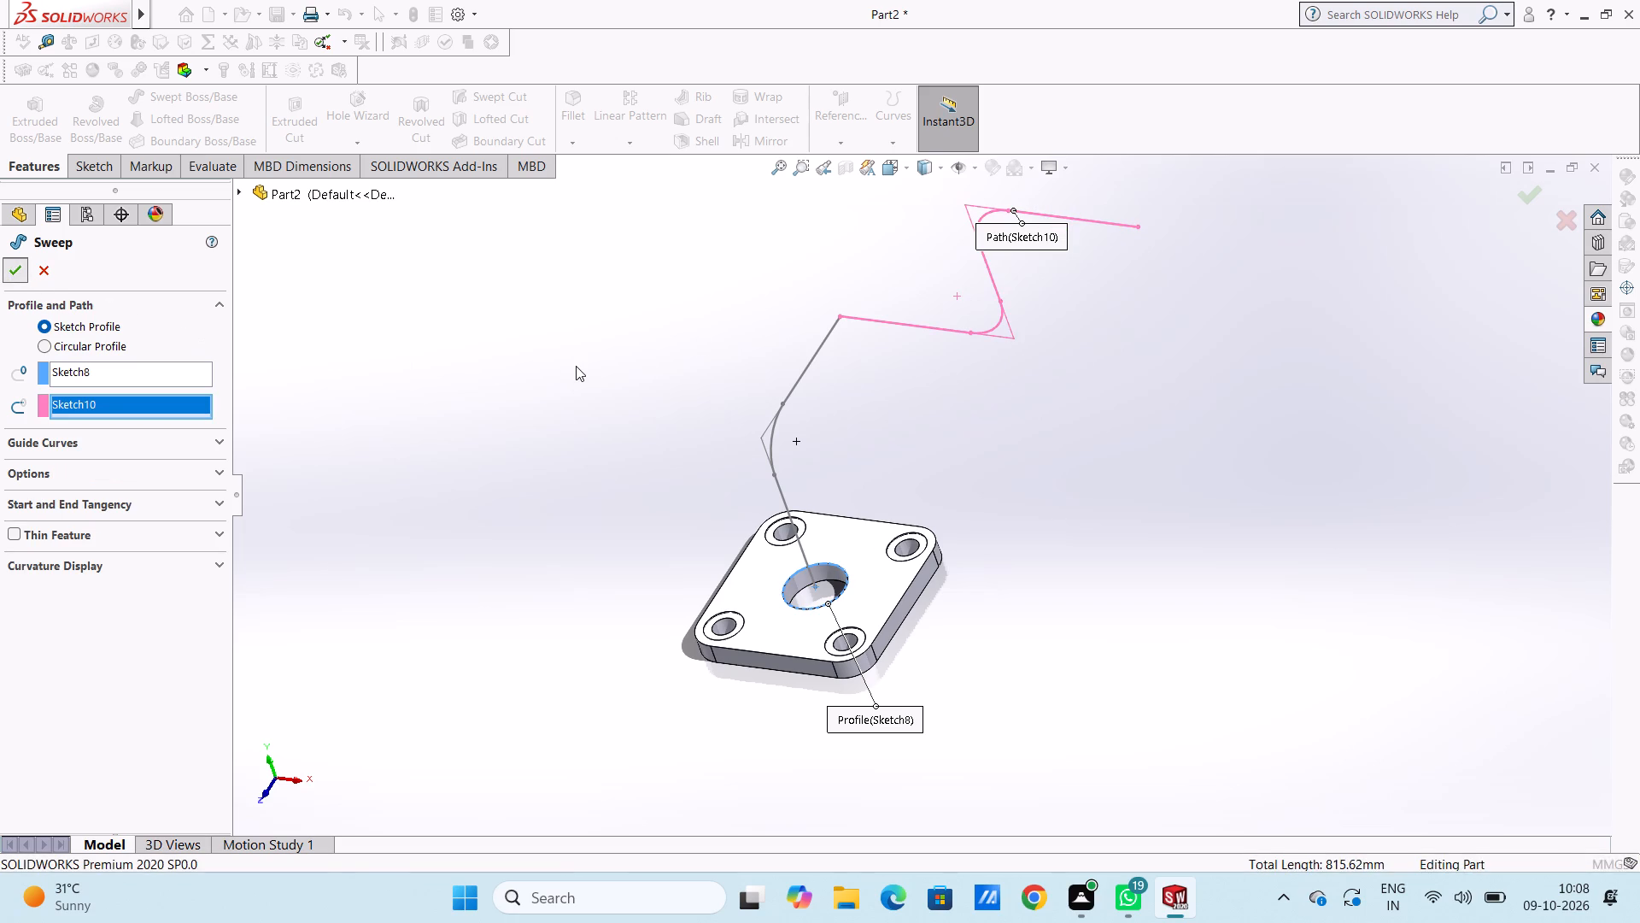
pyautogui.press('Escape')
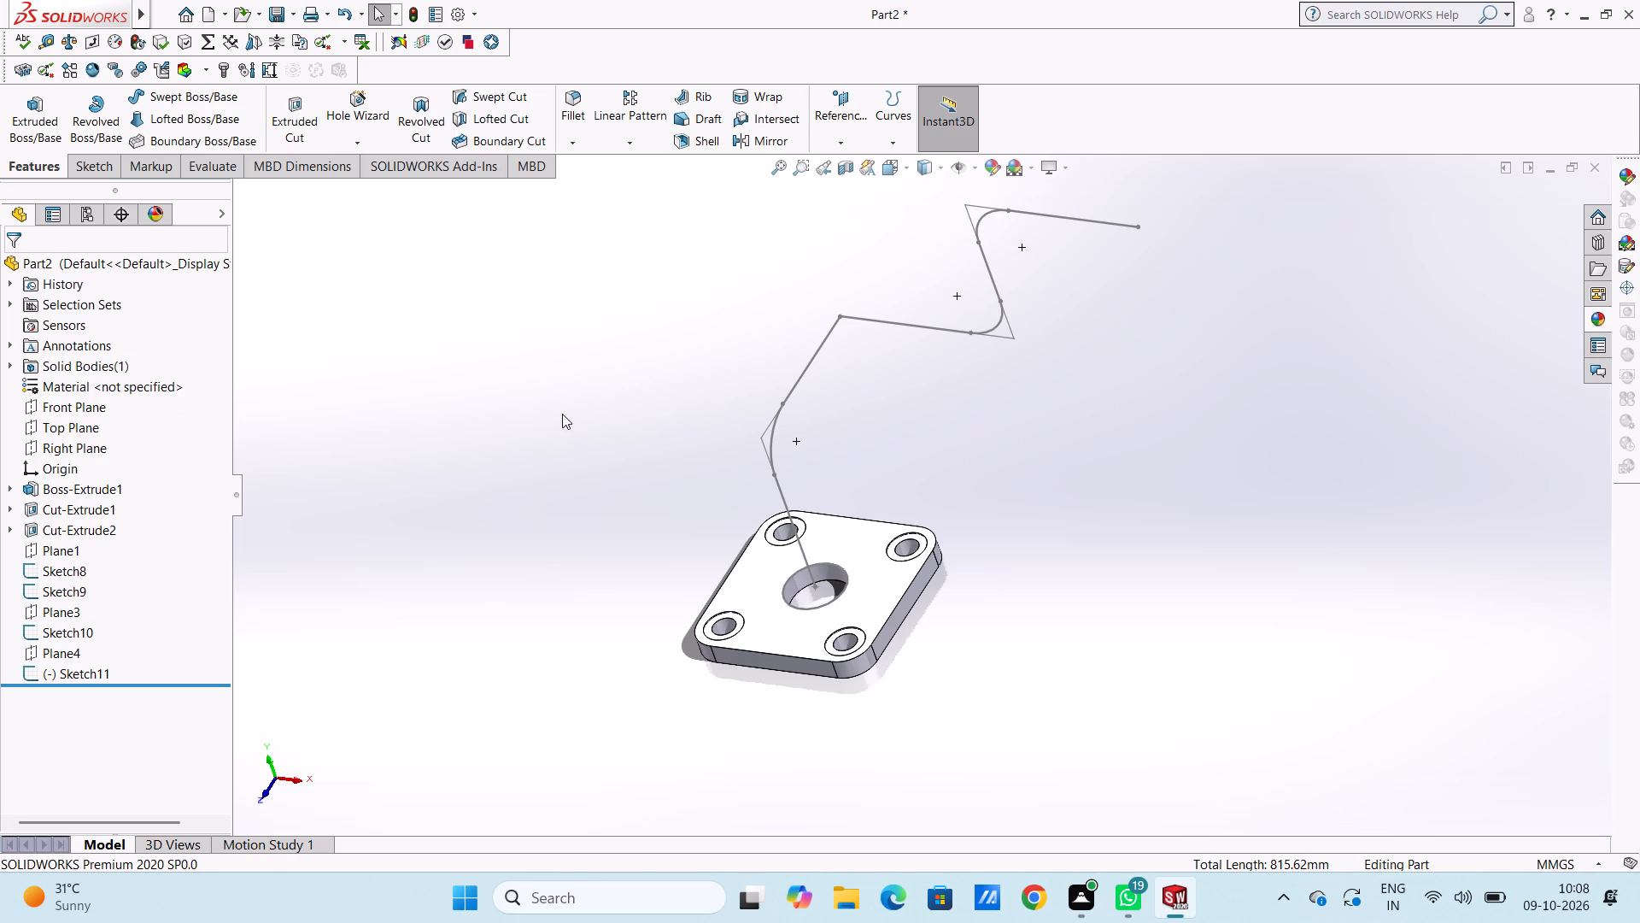
# Set up a boss sweep of the Sketch8 circle along Sketch9 as a one-direction thin feature 3 mm thick.
pyautogui.click(169, 95)
pyautogui.click(828, 564)
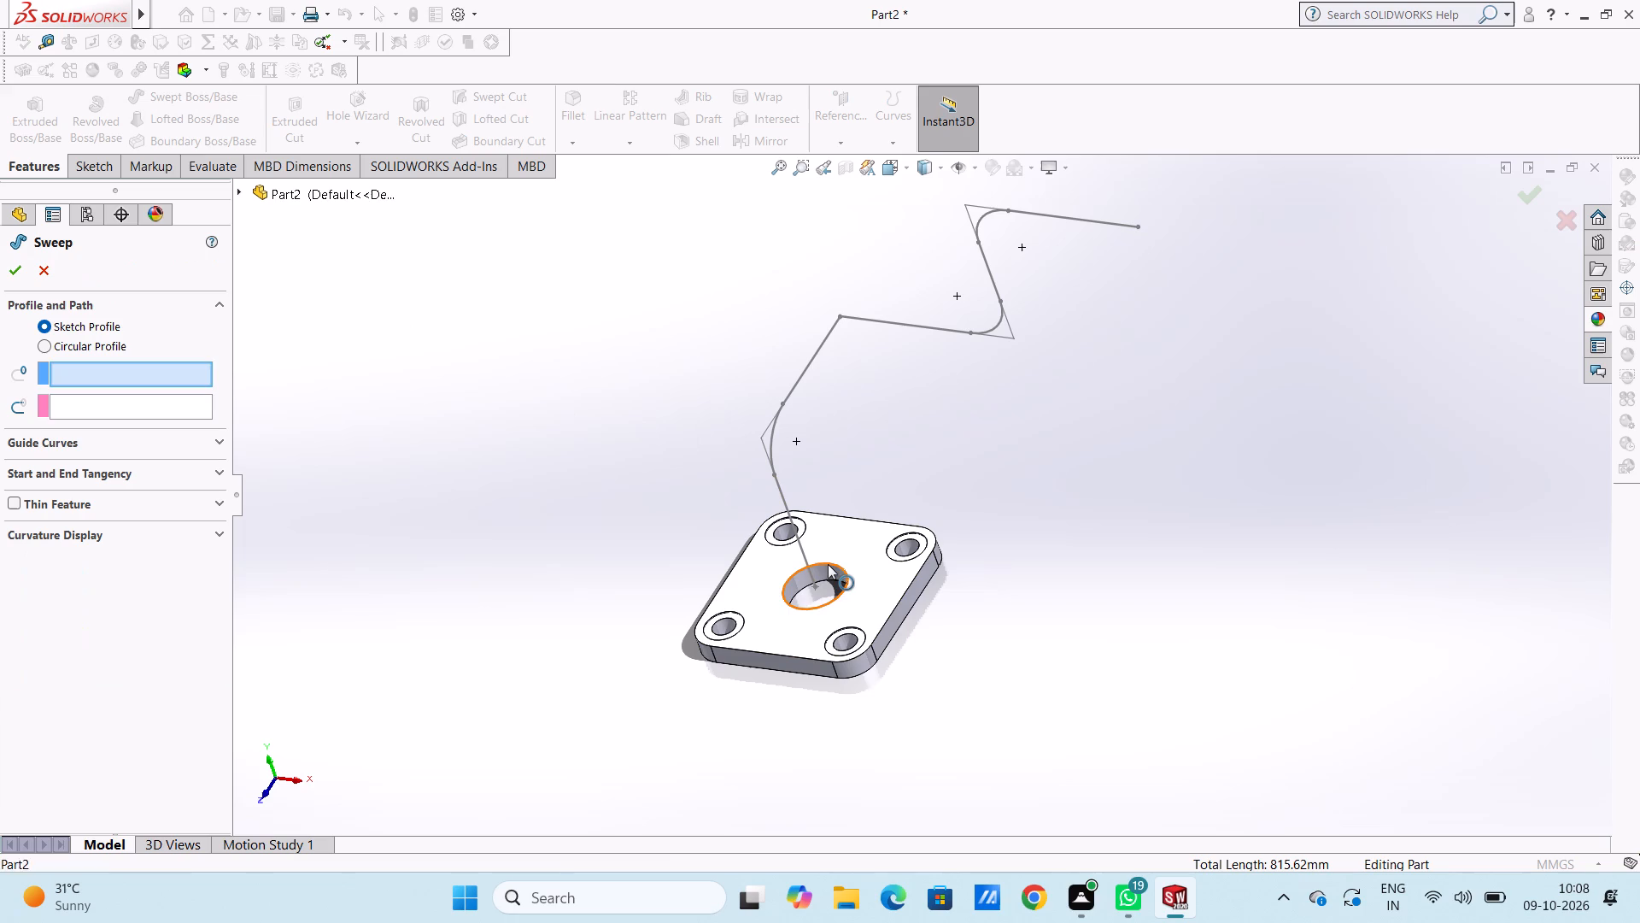
pyautogui.click(802, 550)
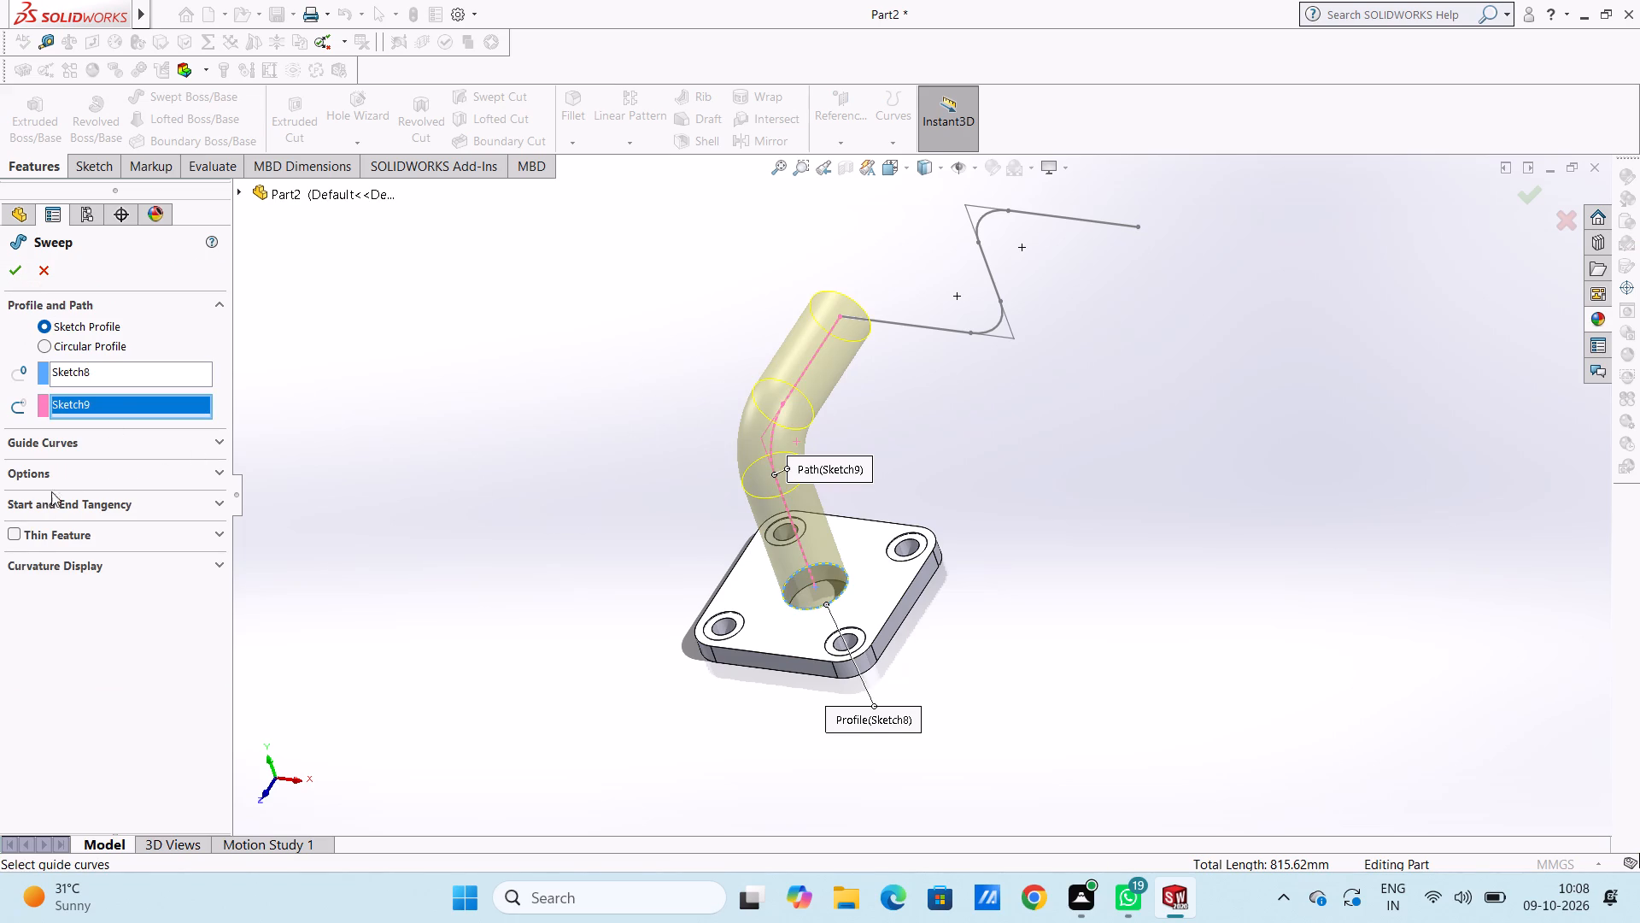
pyautogui.click(17, 532)
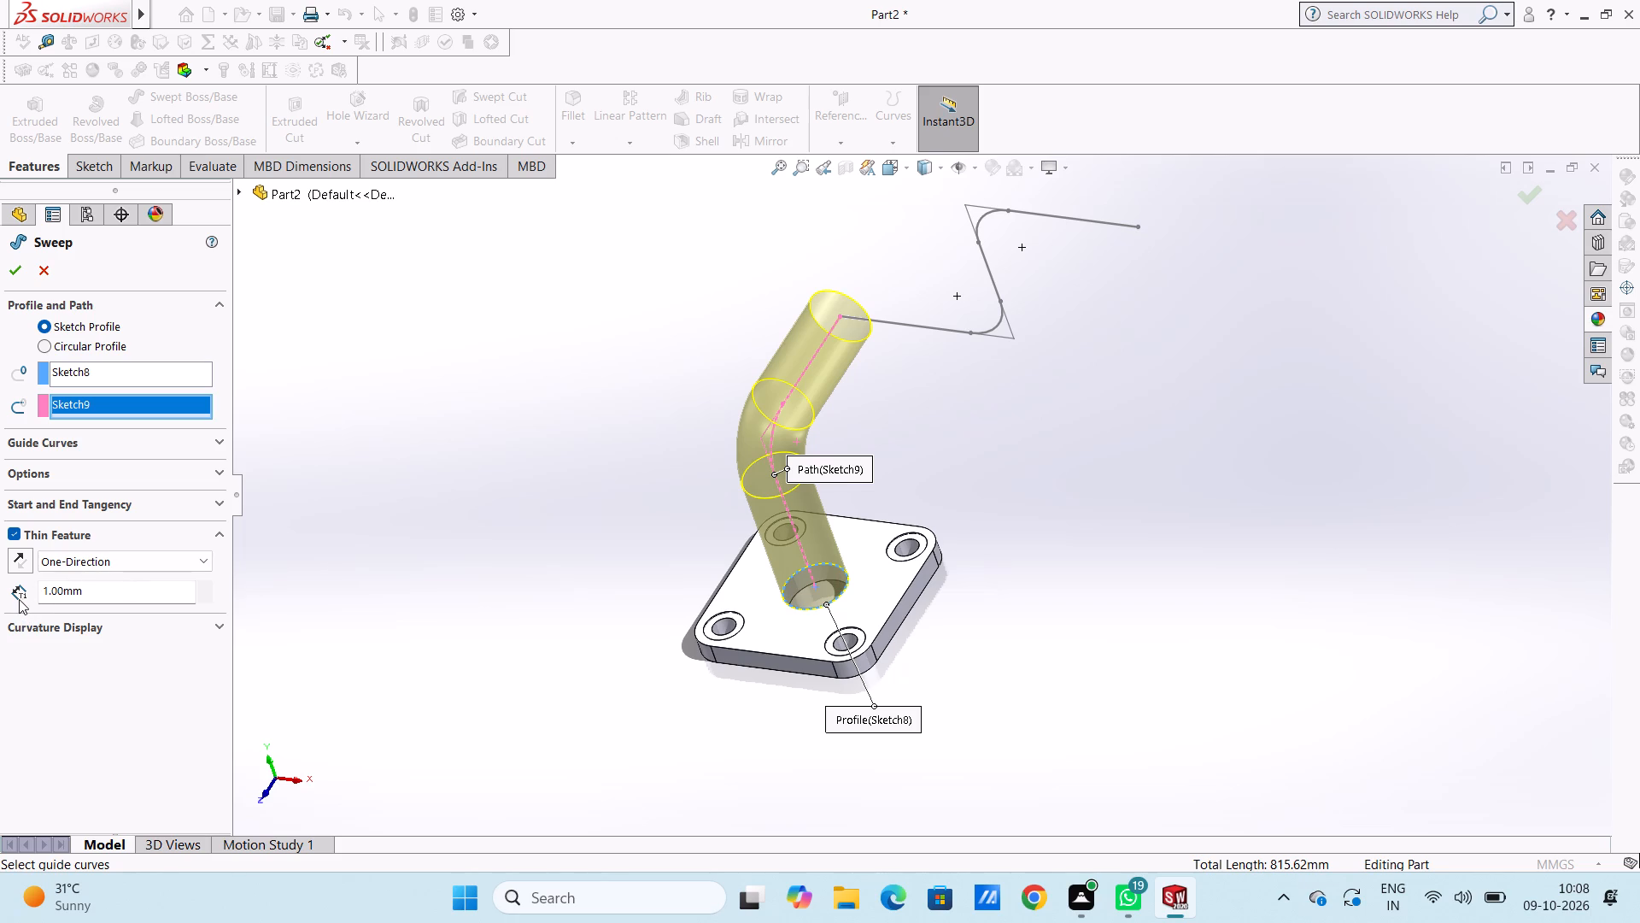
pyautogui.click(22, 560)
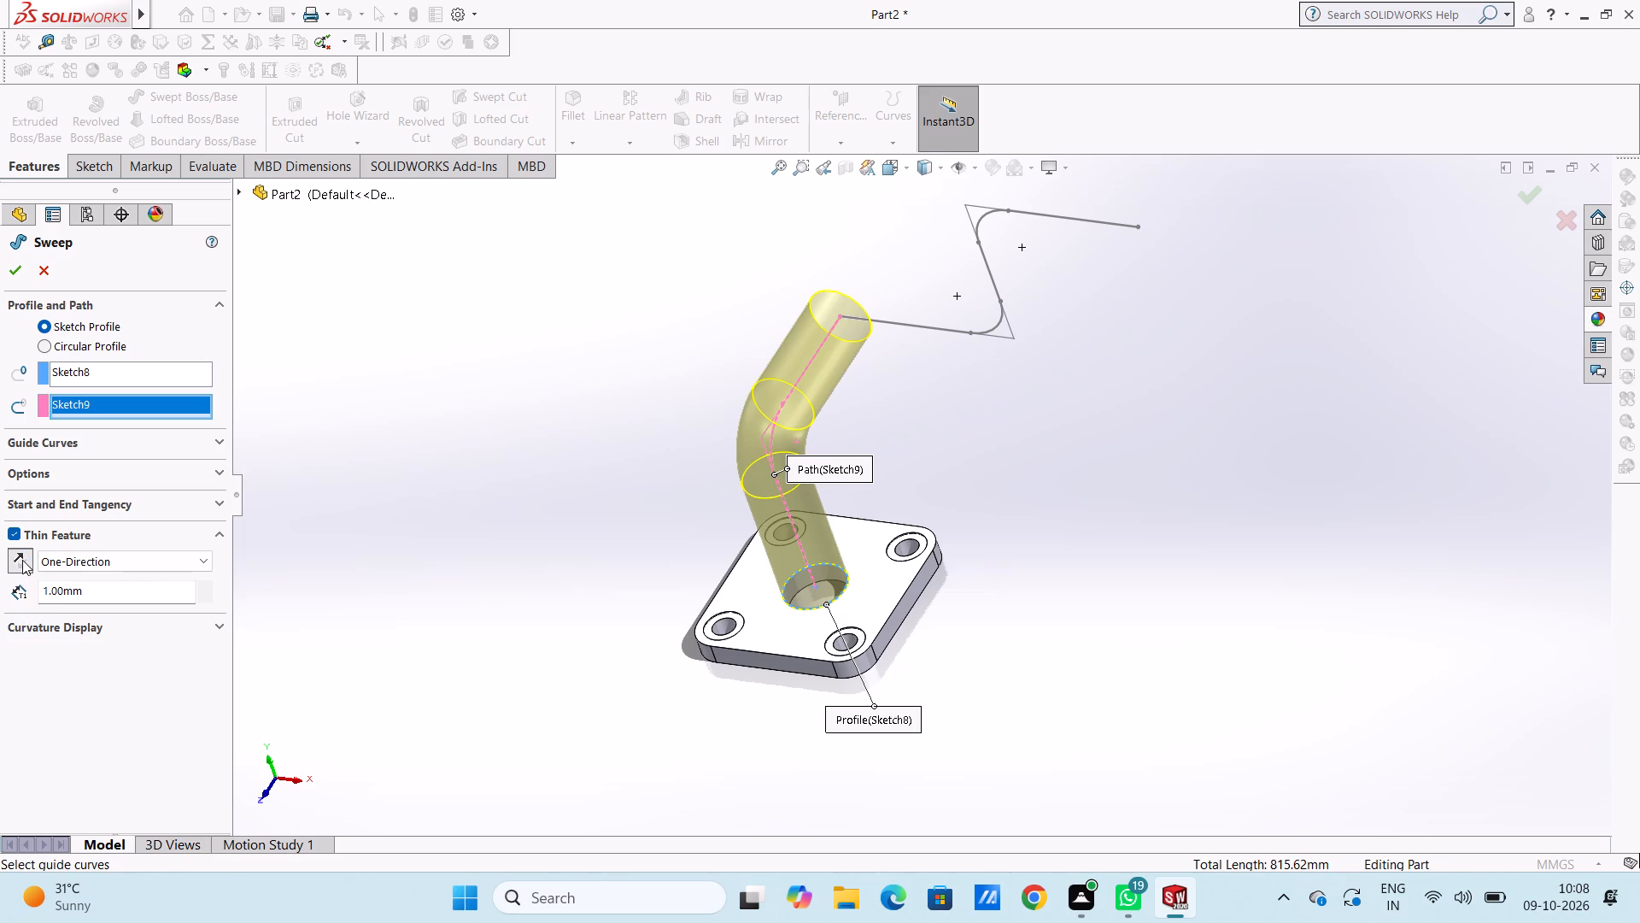
pyautogui.click(22, 560)
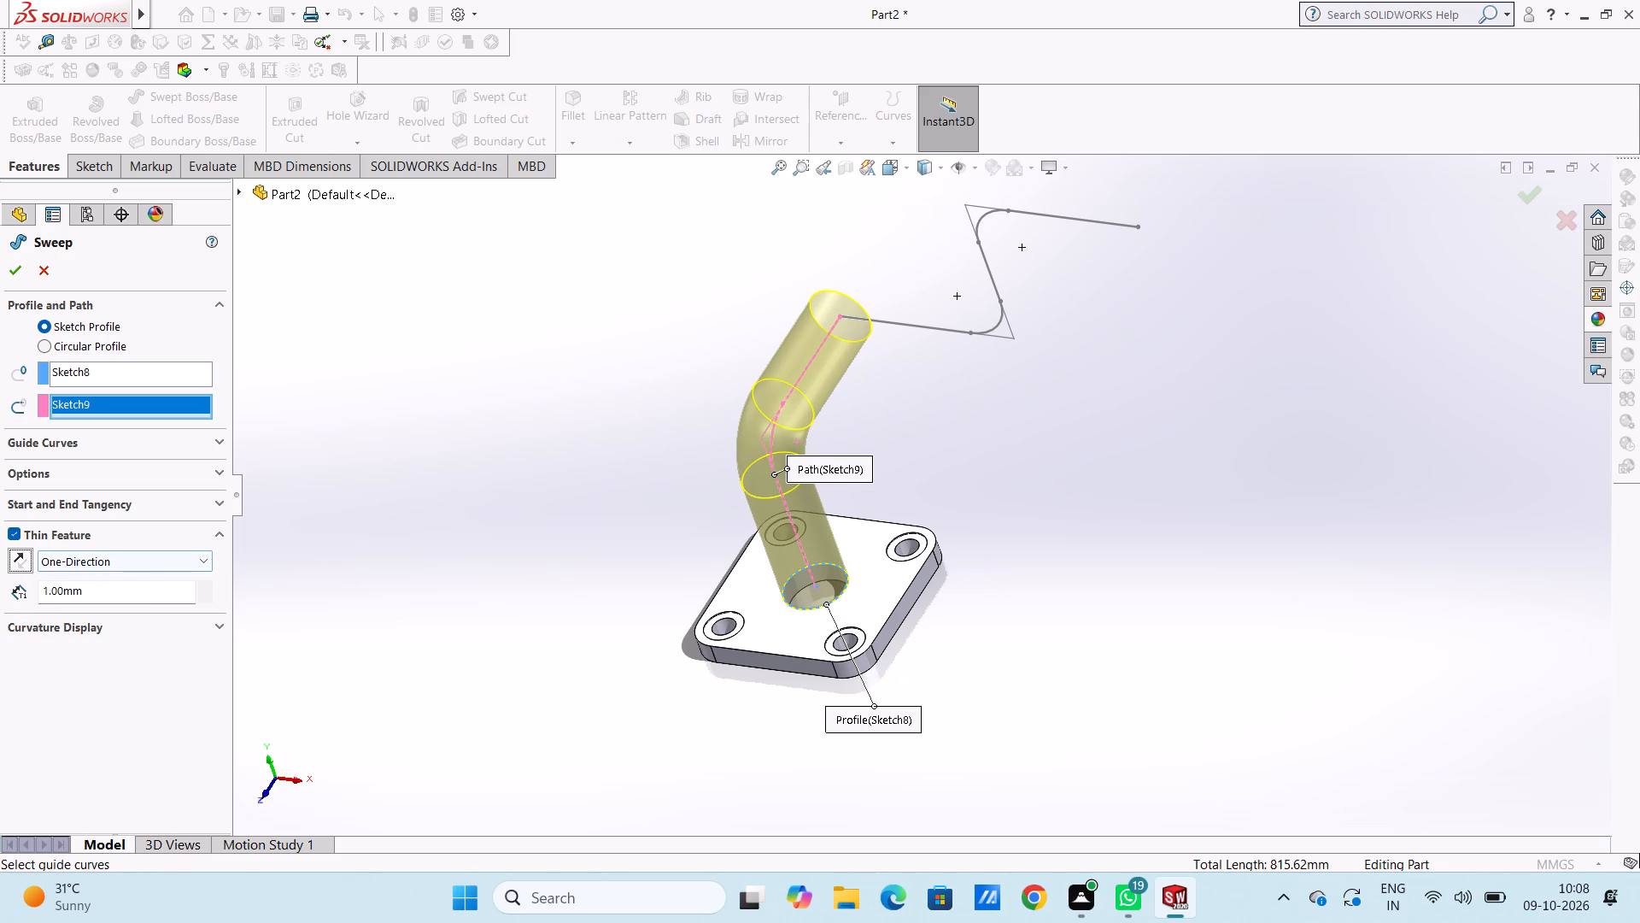
pyautogui.doubleClick(130, 593)
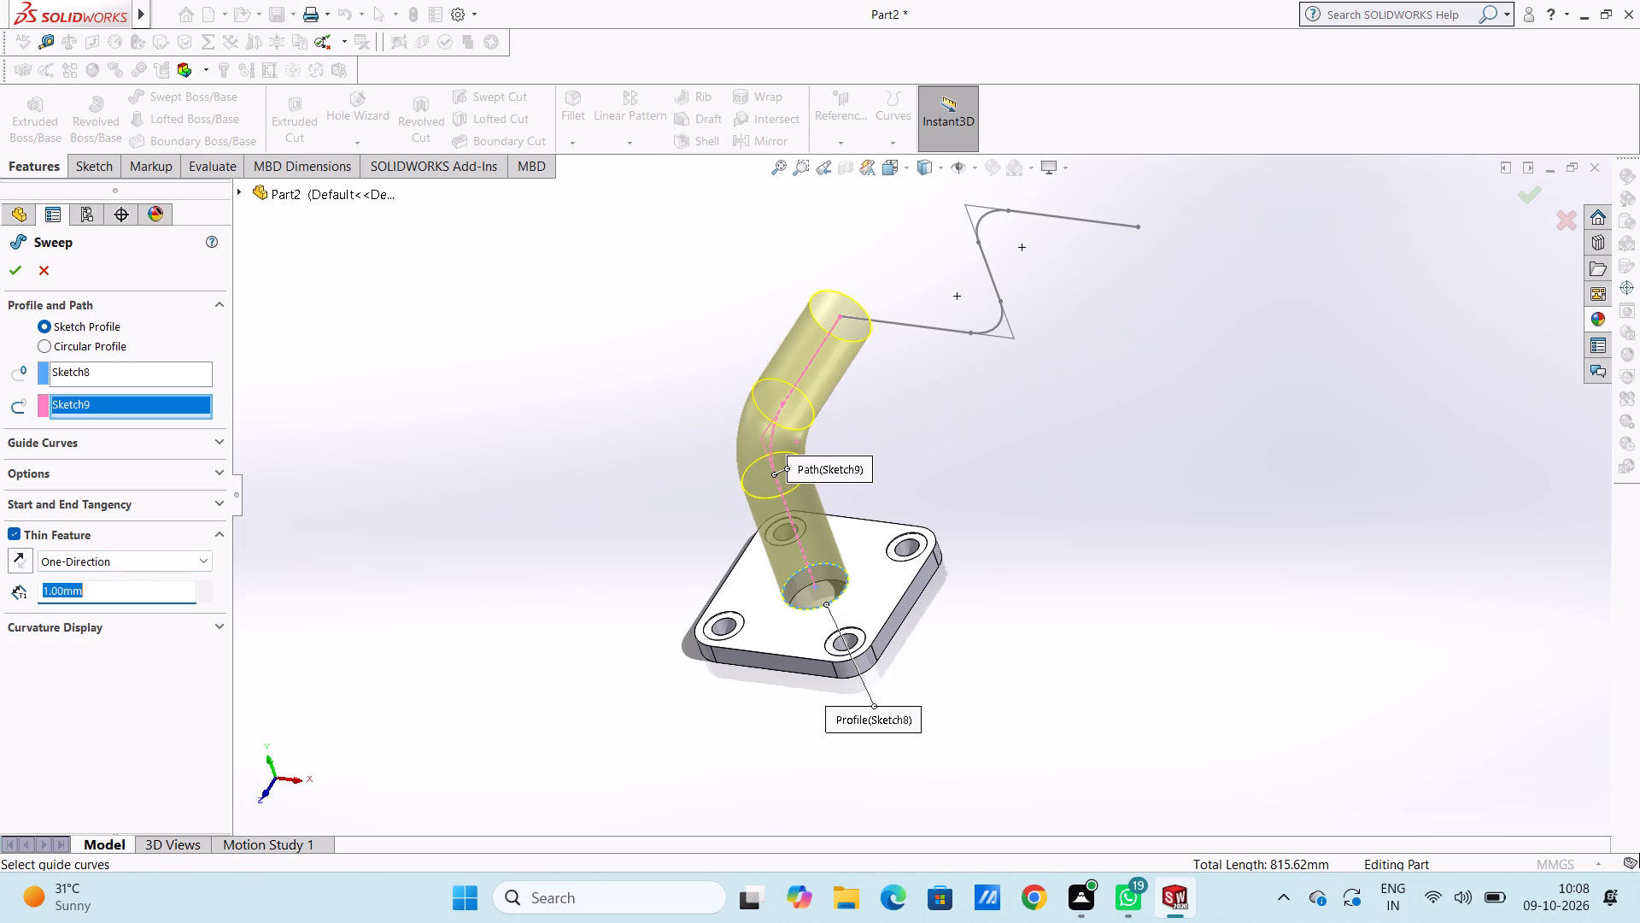
pyautogui.press('3')
pyautogui.press('Return')
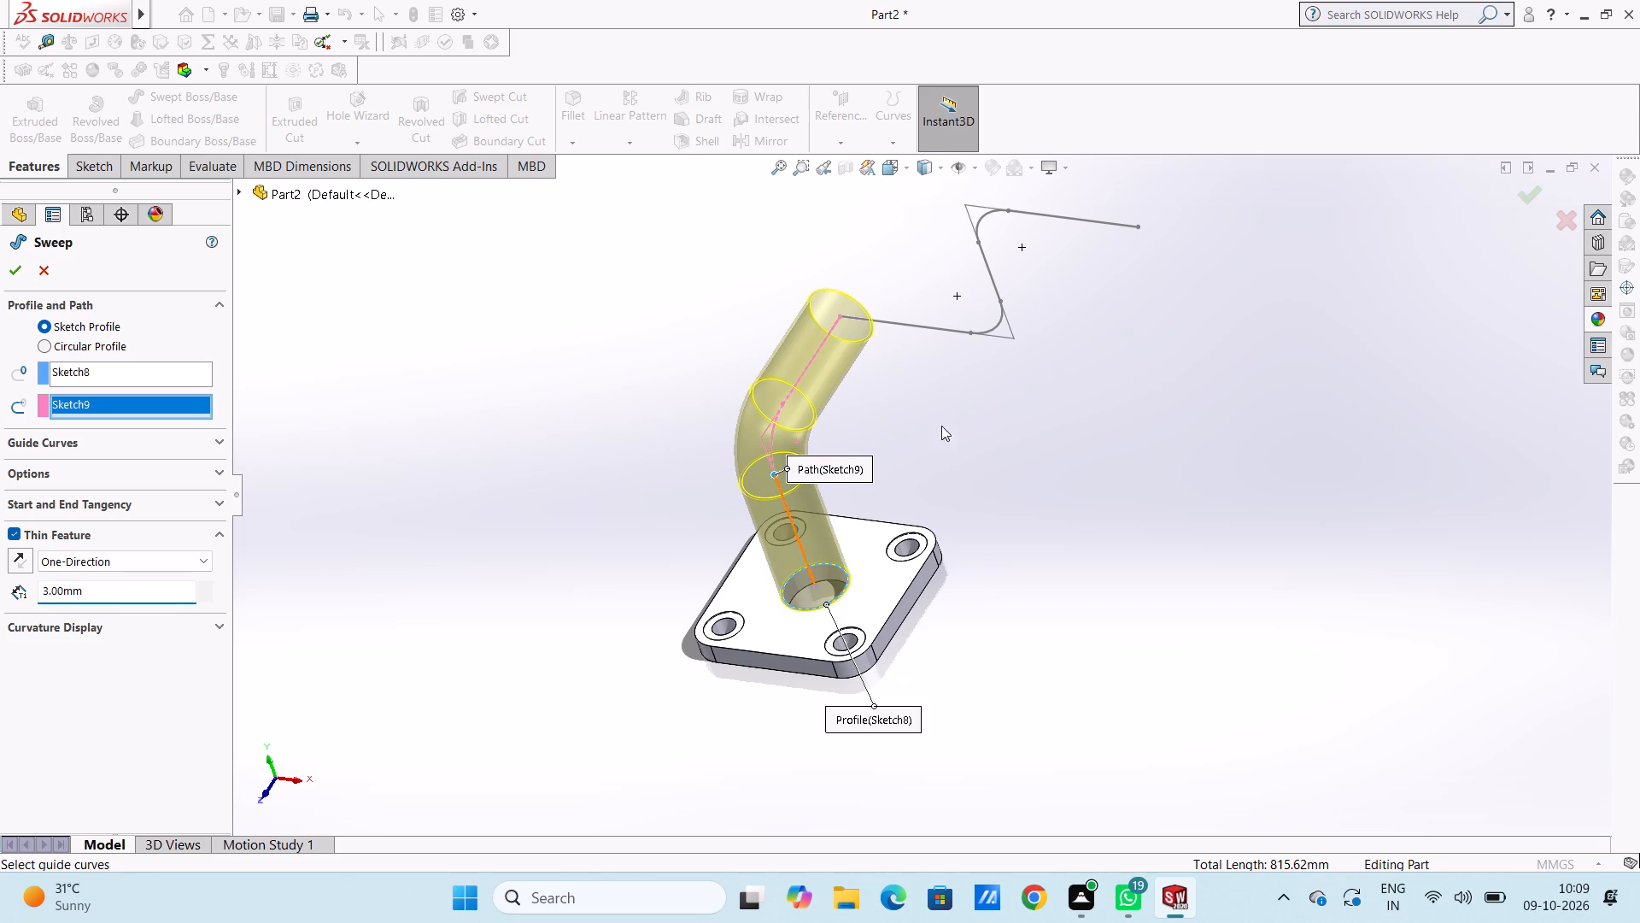
# Set the sweep's thin wall thickness to 10 mm and complete the pipe along Sketch9.
pyautogui.moveTo(997, 371); pyautogui.dragTo(946, 626, button='middle')
pyautogui.scroll(1, 1126, 274)
pyautogui.moveTo(1081, 262); pyautogui.dragTo(1045, 316, button='middle')
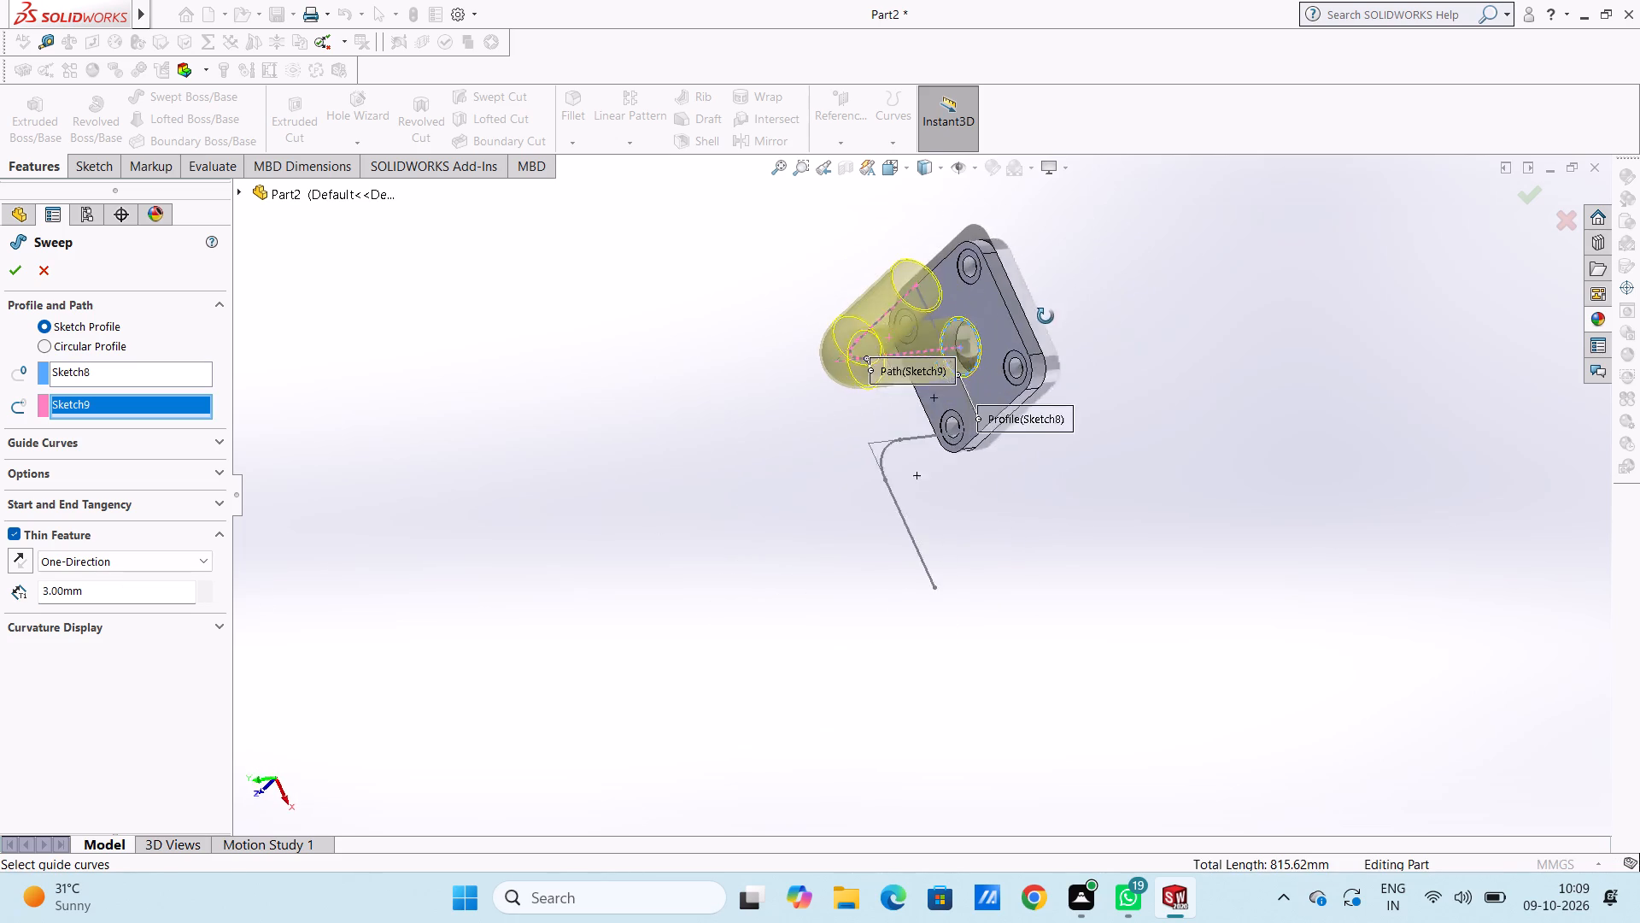
pyautogui.moveTo(1045, 316); pyautogui.dragTo(1107, 448, button='middle')
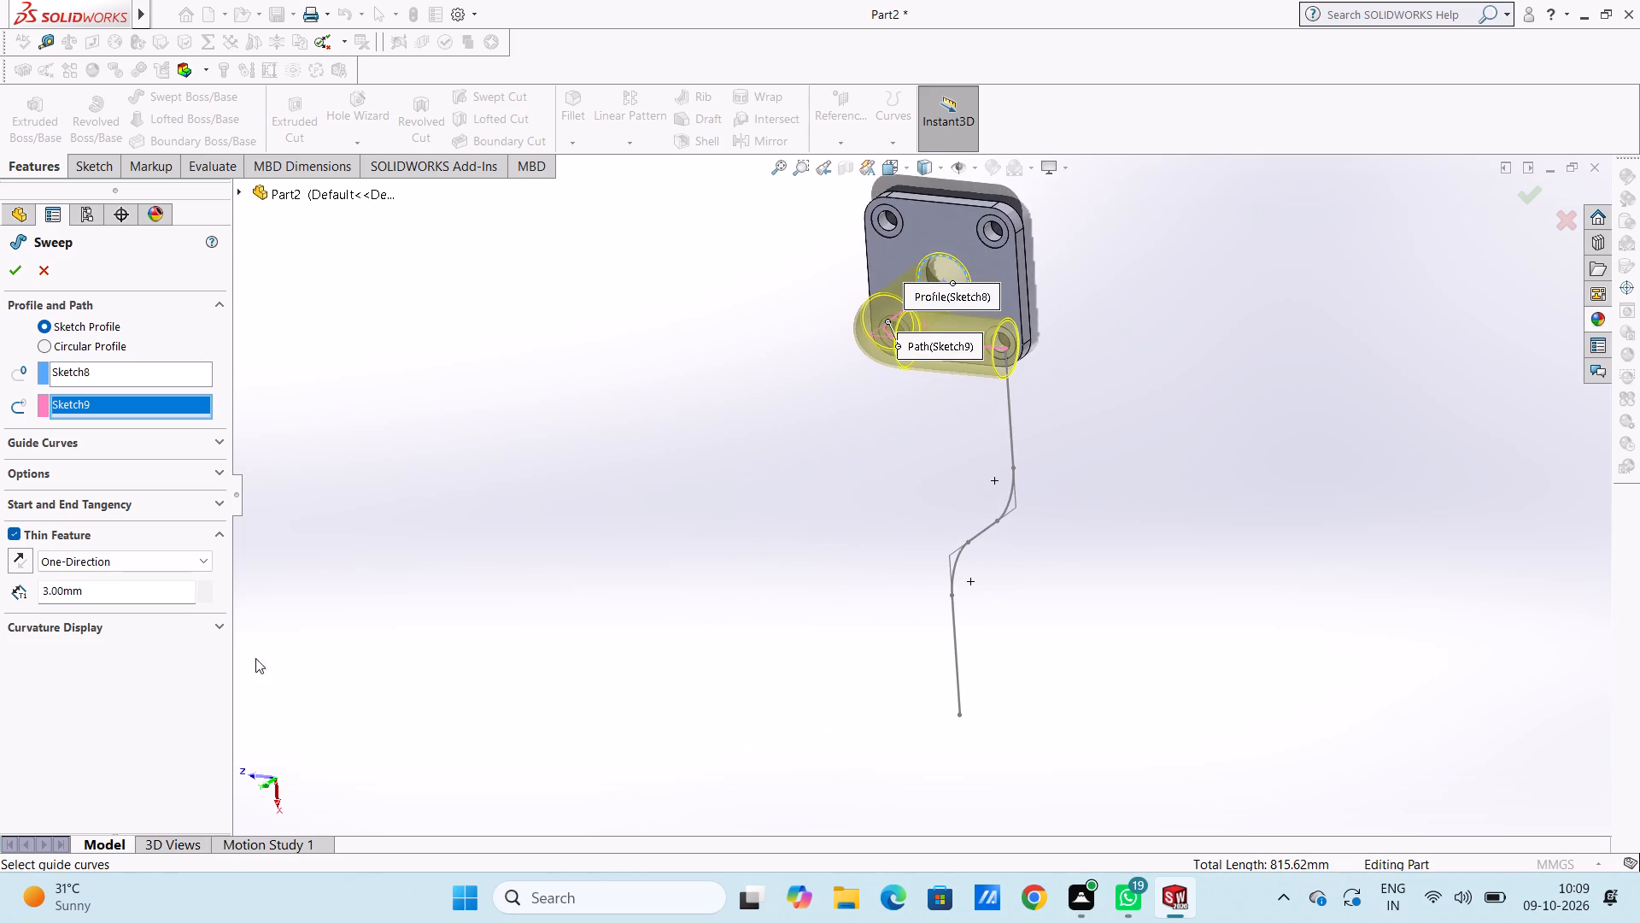
pyautogui.doubleClick(97, 596)
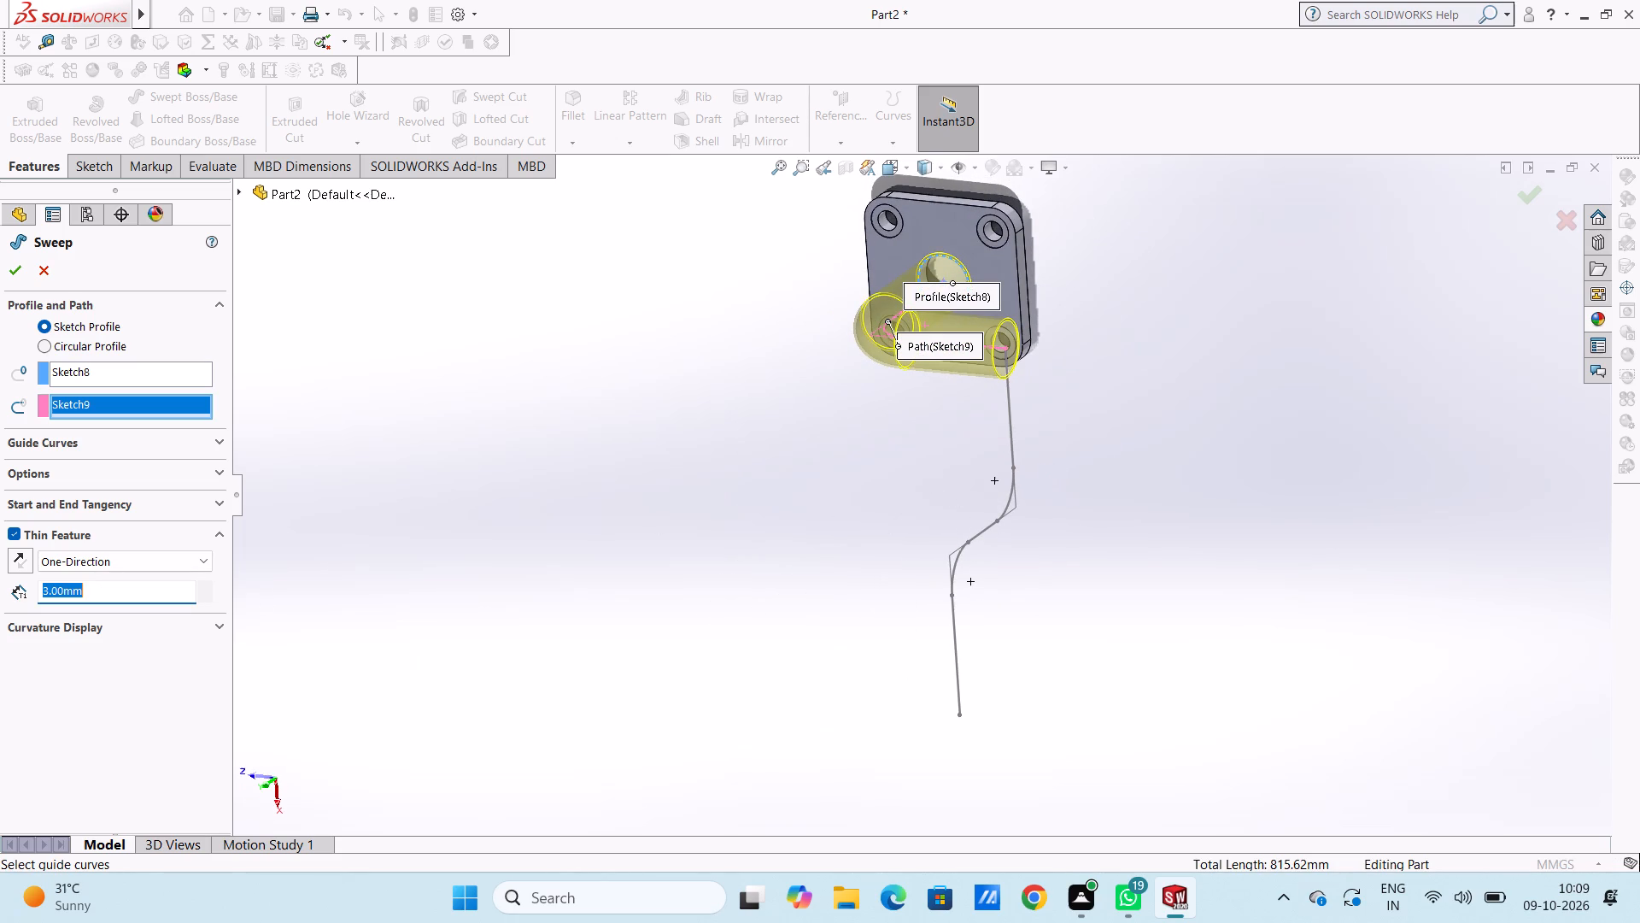
pyautogui.write('10')
pyautogui.press('Return')
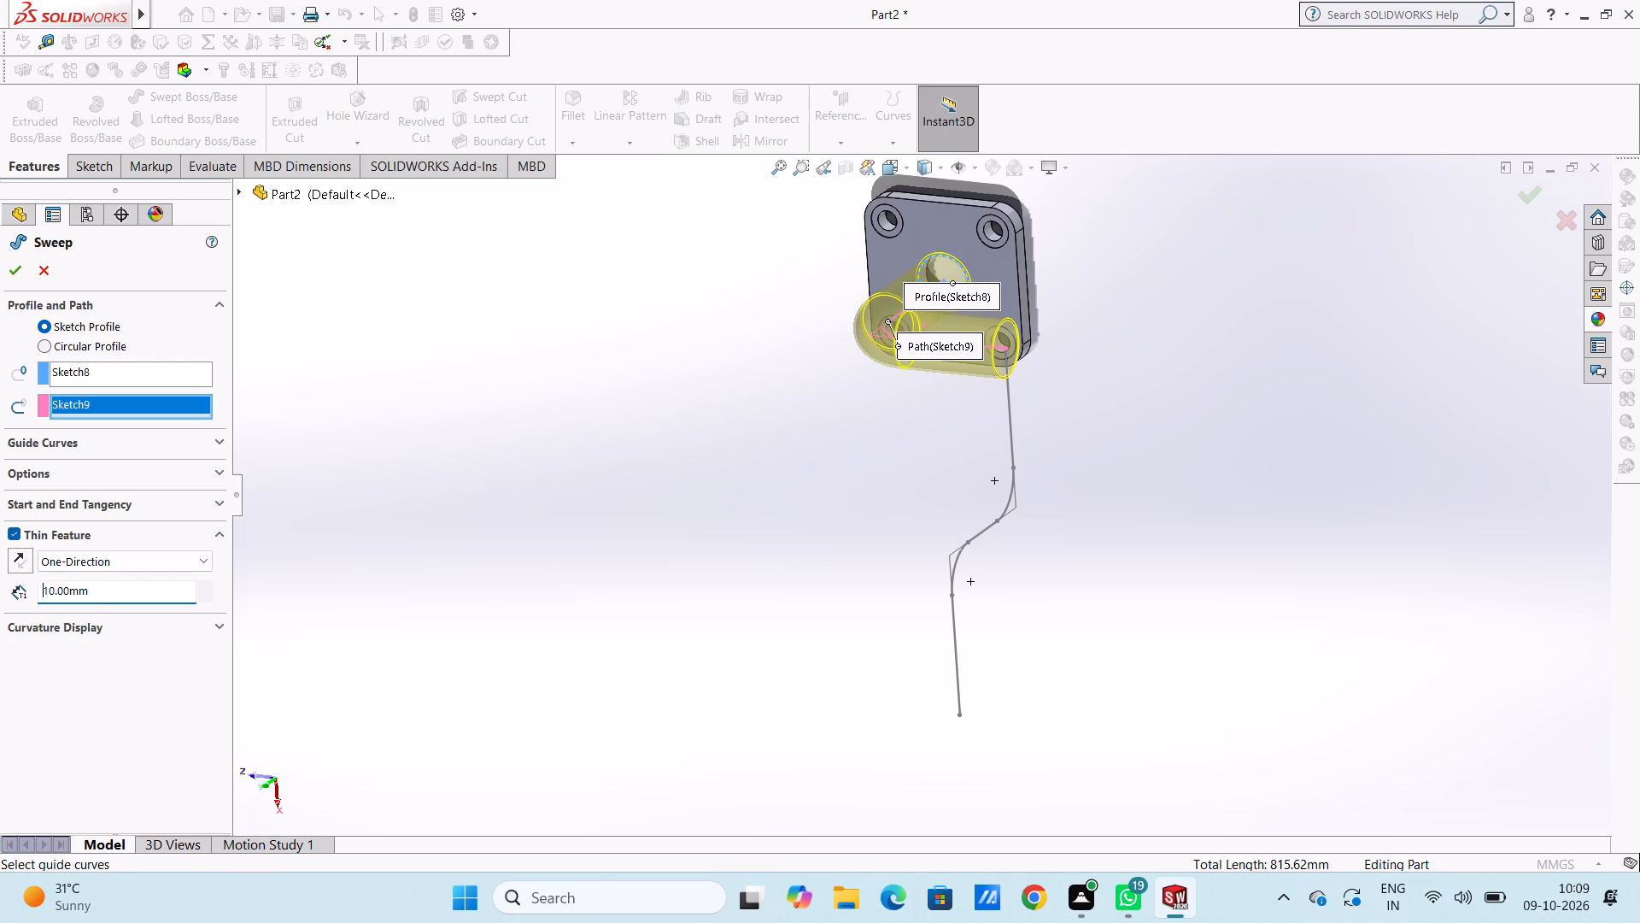
pyautogui.click(12, 274)
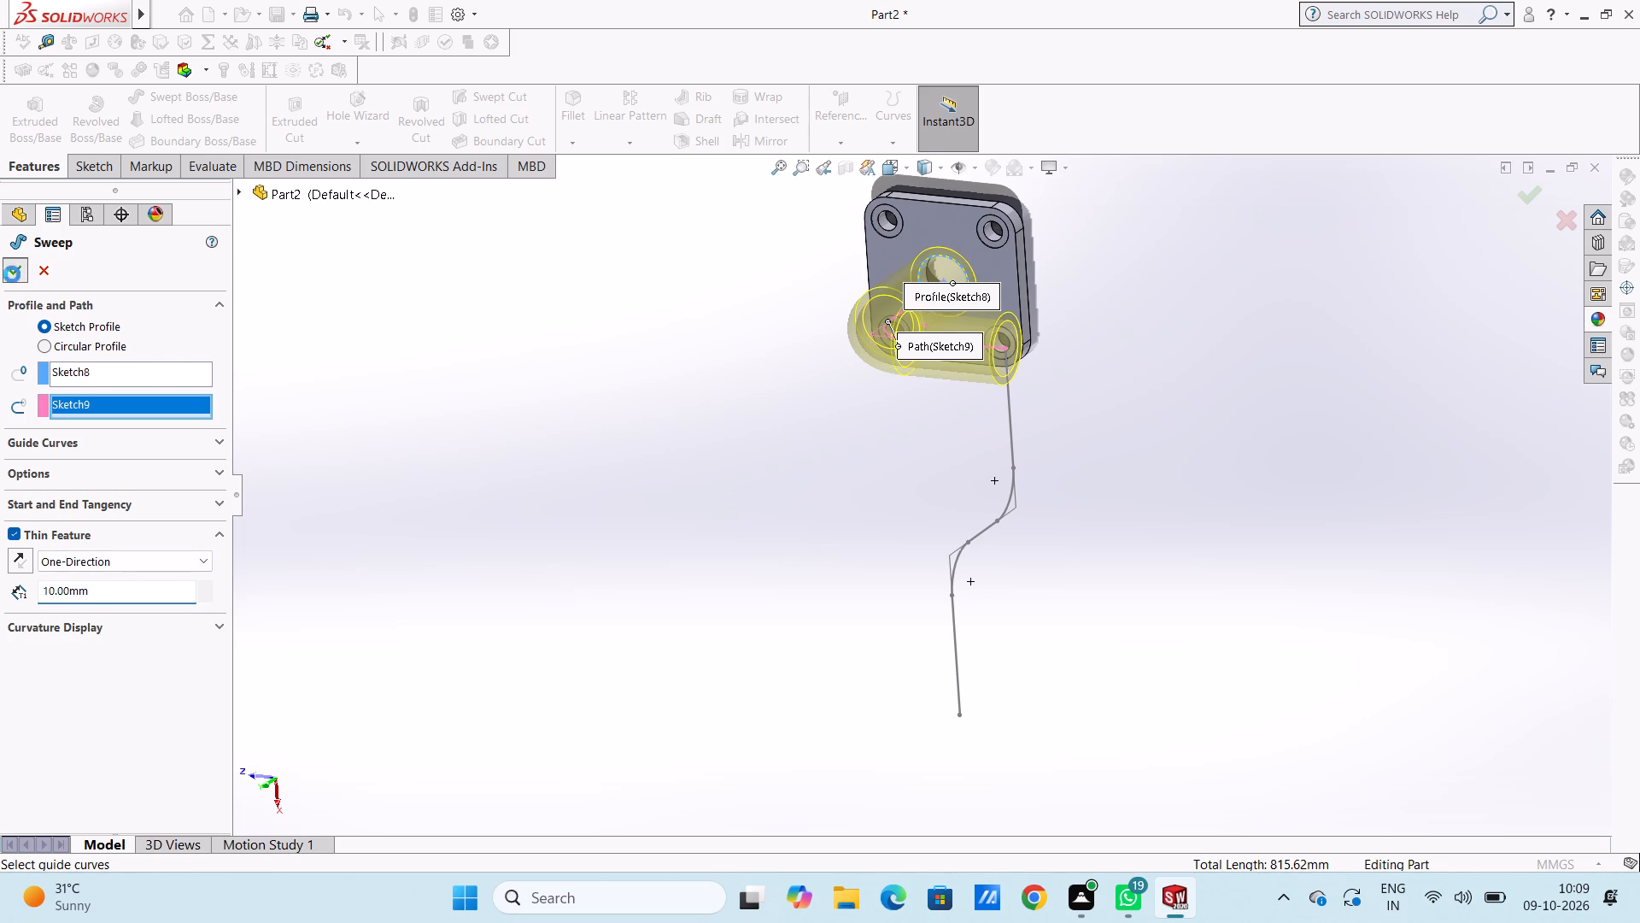
pyautogui.click(702, 632)
# Examine the swept pipe from several sides, including the plate's underside and the pipe's open end where Sketch10 starts.
pyautogui.moveTo(721, 653); pyautogui.dragTo(782, 550, button='middle')
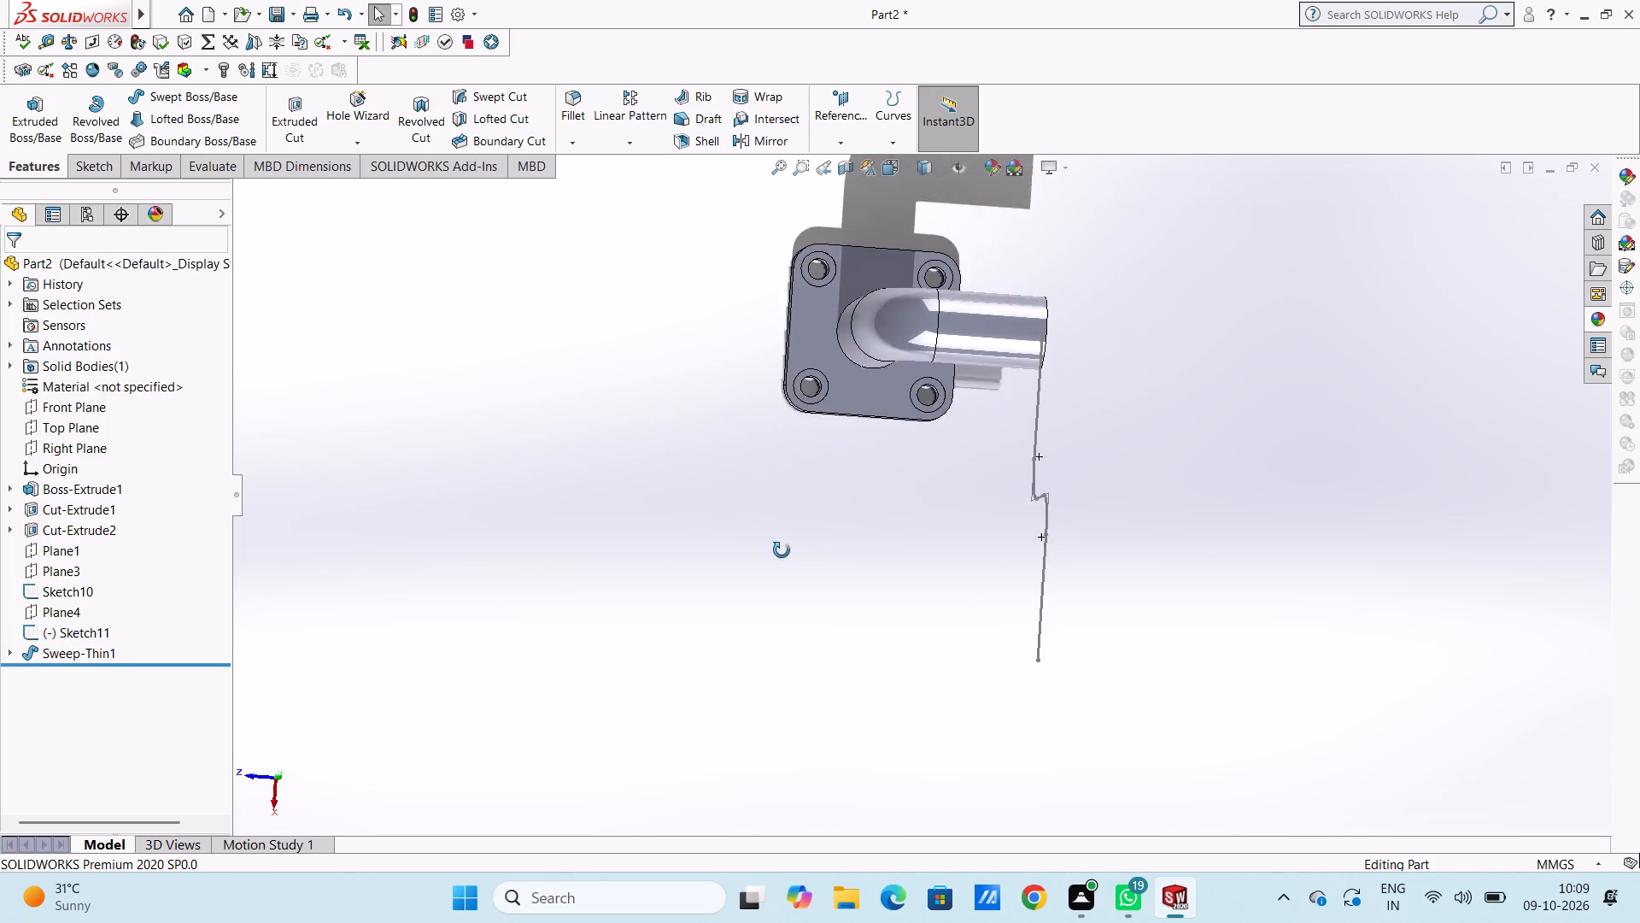
pyautogui.moveTo(782, 550); pyautogui.dragTo(849, 567, button='middle')
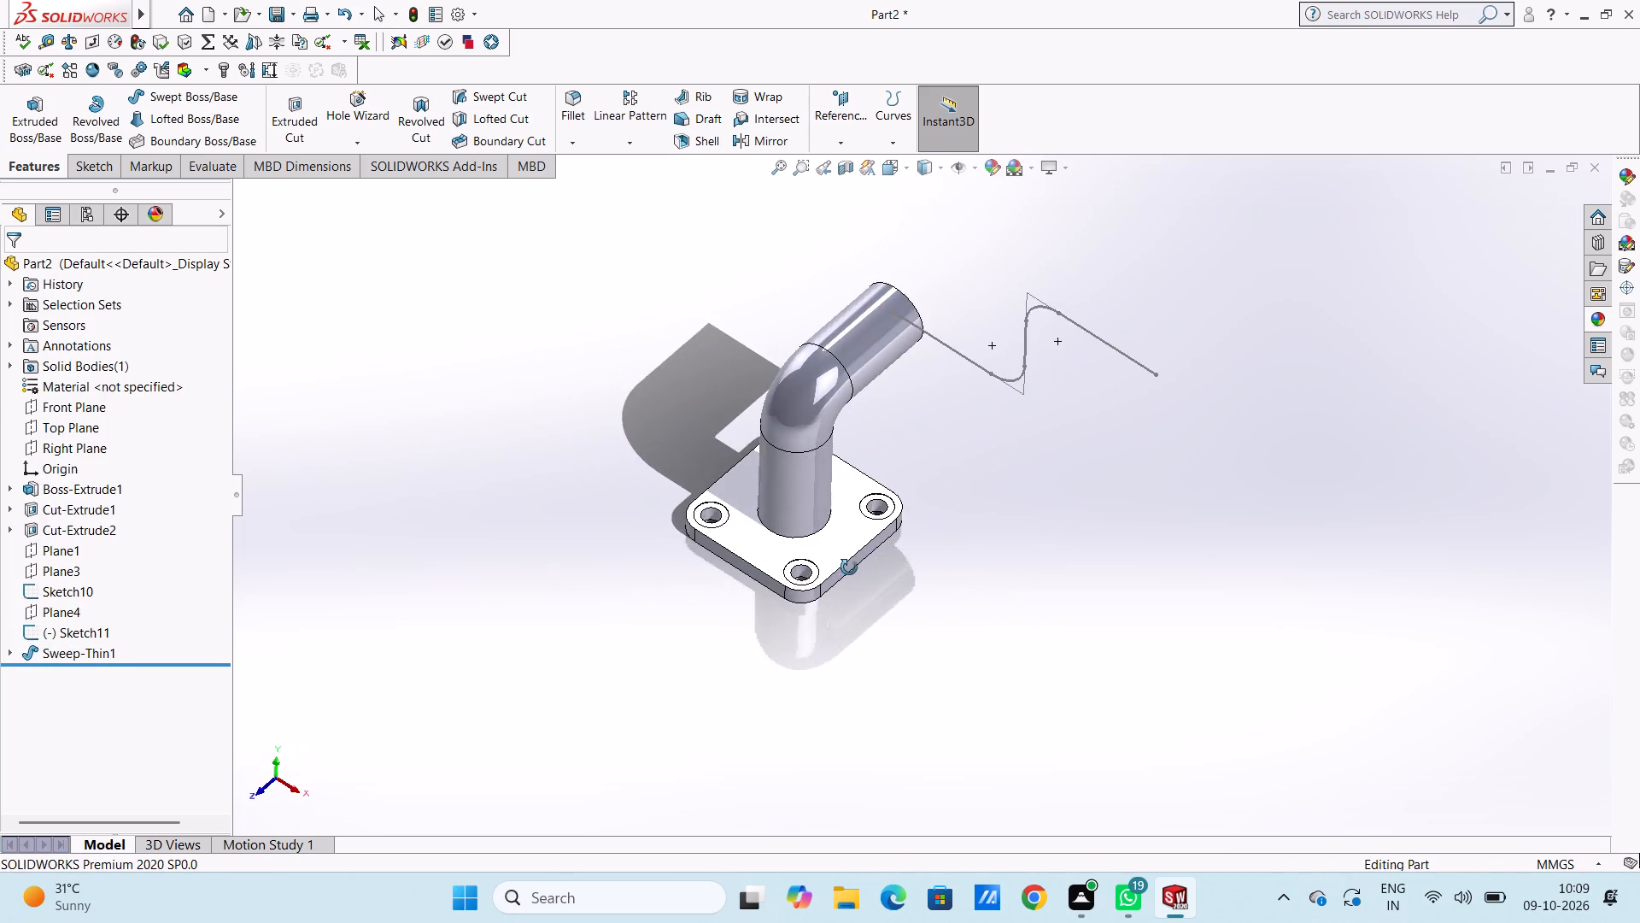
pyautogui.moveTo(849, 567); pyautogui.dragTo(803, 450, button='middle')
pyautogui.moveTo(871, 614); pyautogui.dragTo(829, 449, button='middle')
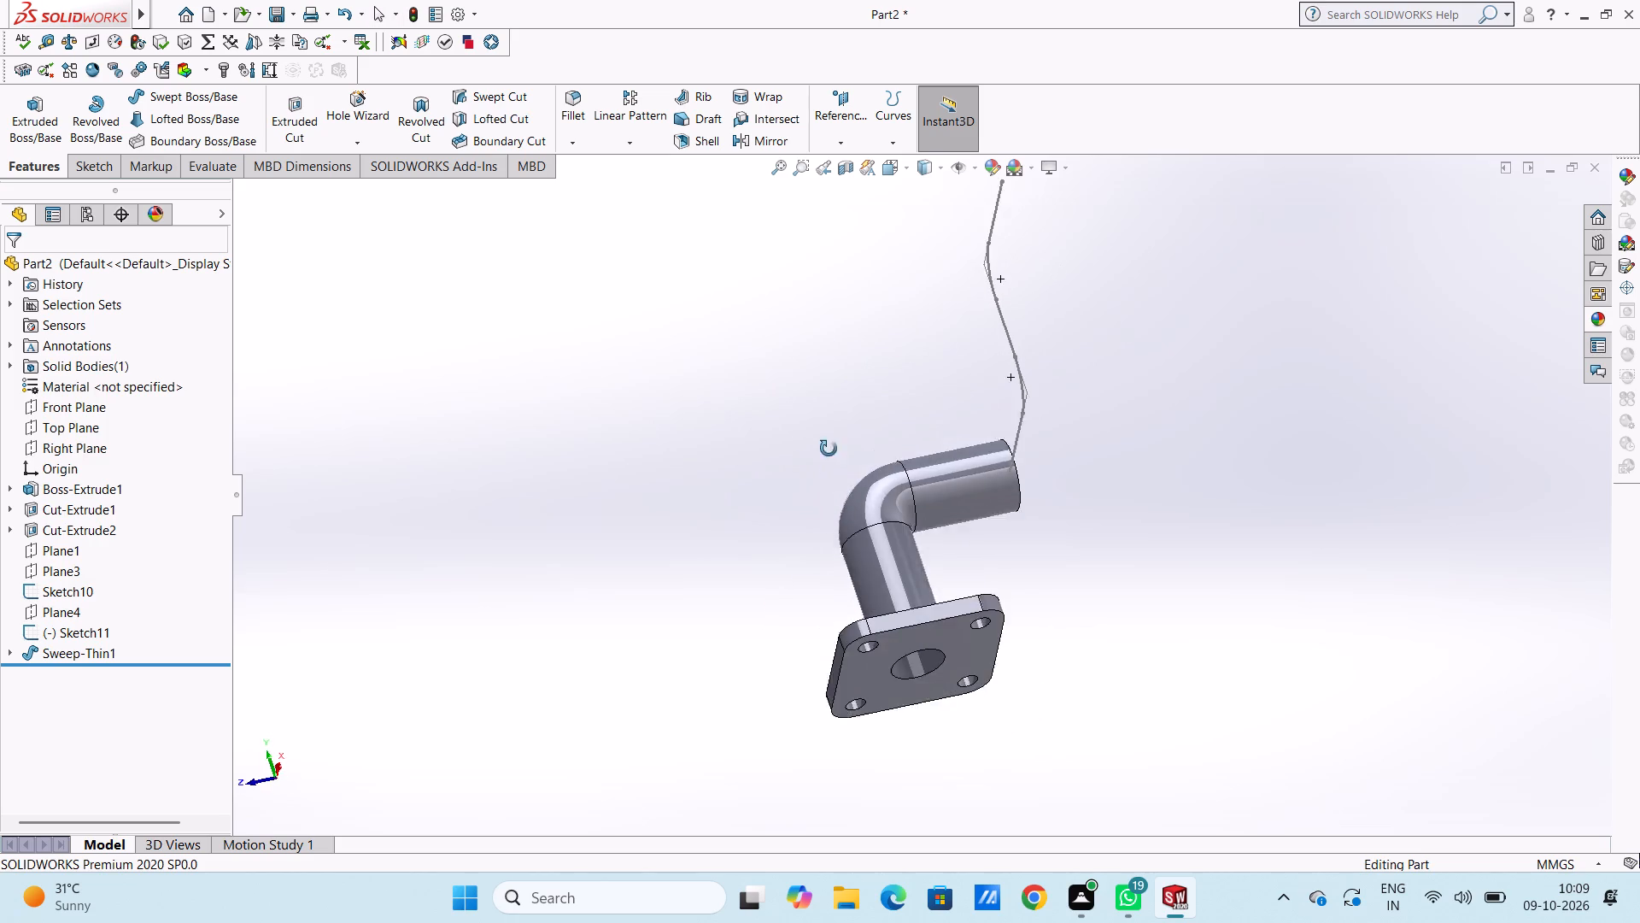
pyautogui.moveTo(829, 449); pyautogui.dragTo(790, 621, button='middle')
pyautogui.moveTo(1202, 412); pyautogui.dragTo(1292, 465, button='middle')
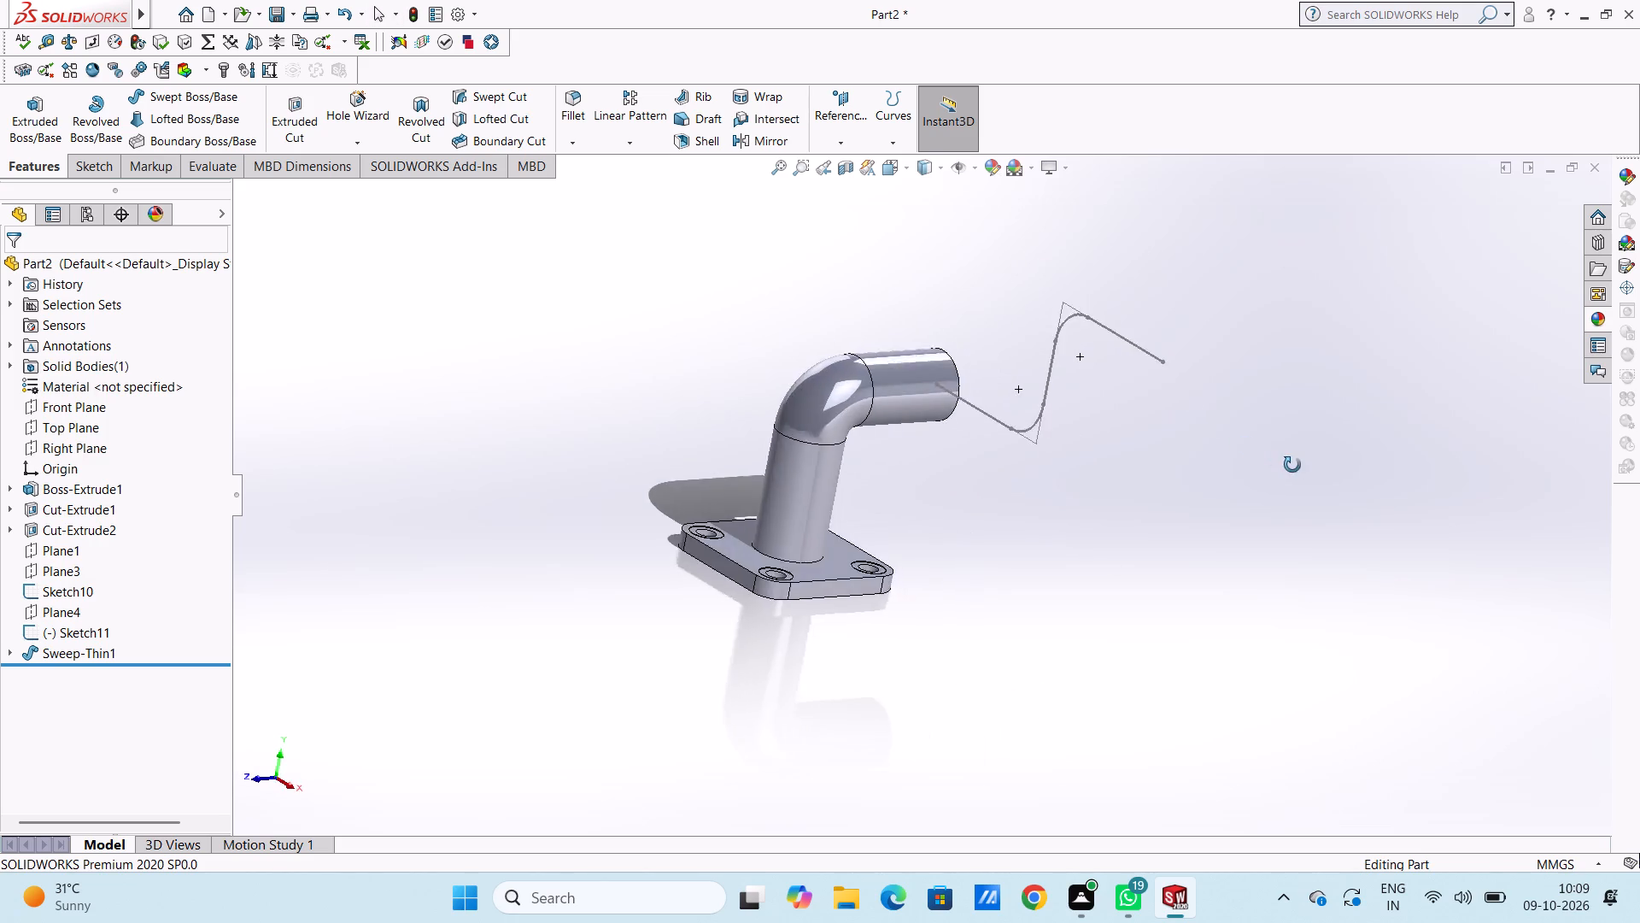
pyautogui.moveTo(1292, 465); pyautogui.dragTo(1106, 568, button='middle')
pyautogui.moveTo(1110, 416); pyautogui.dragTo(1098, 437, button='middle')
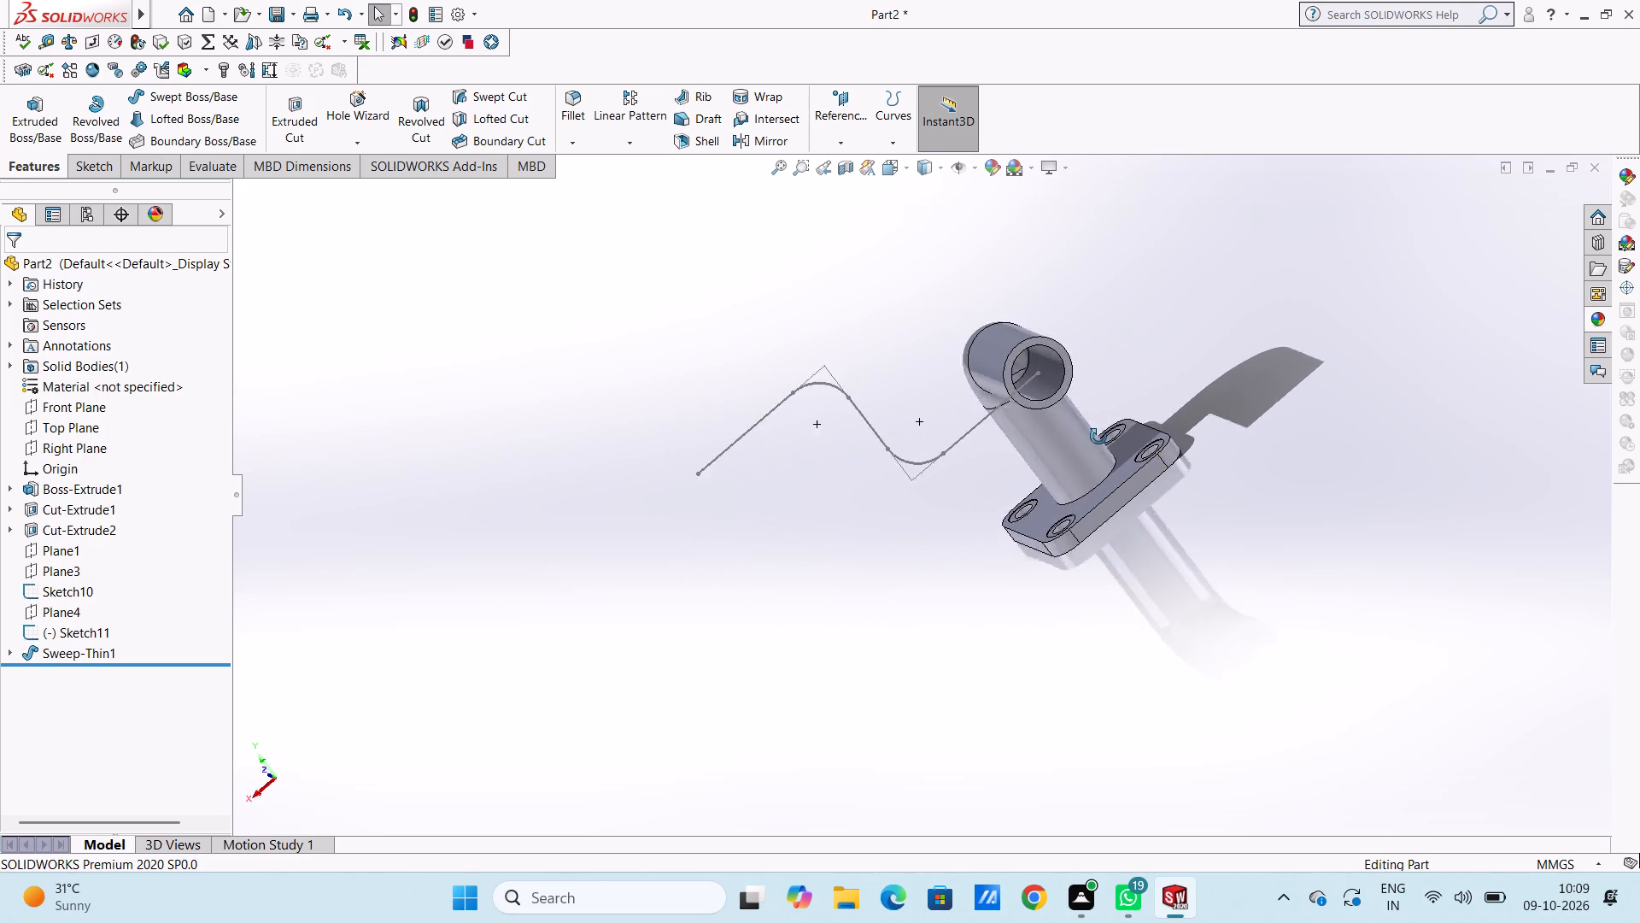
pyautogui.moveTo(1098, 437); pyautogui.dragTo(1103, 438, button='middle')
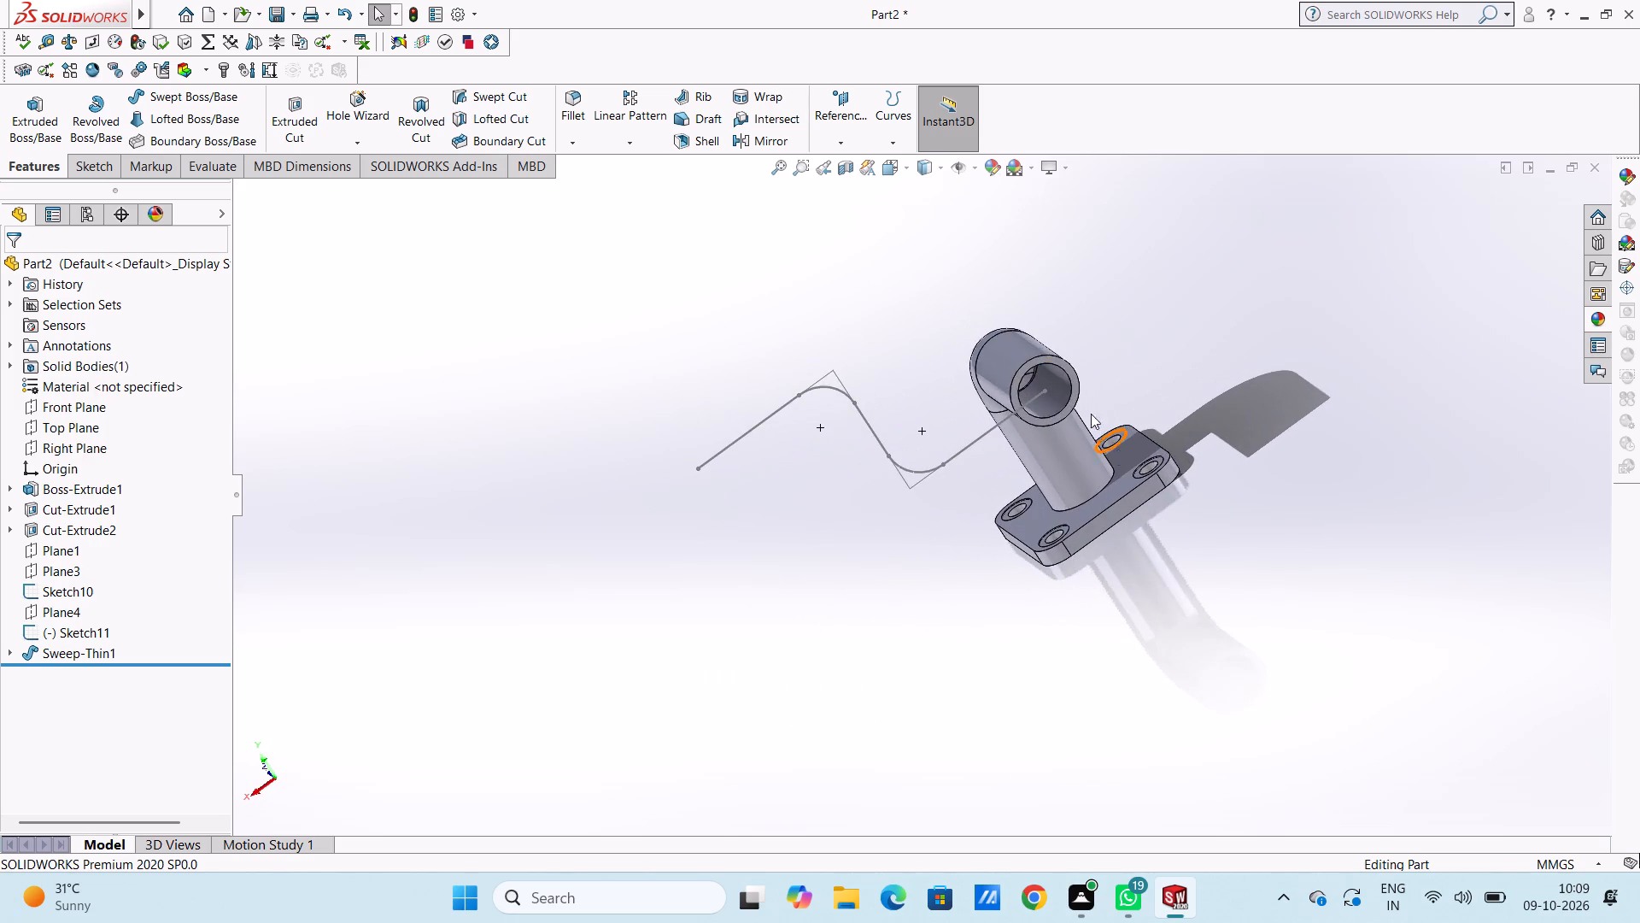
pyautogui.scroll(-5, 1058, 368)
pyautogui.moveTo(1174, 432); pyautogui.dragTo(1205, 433, button='middle')
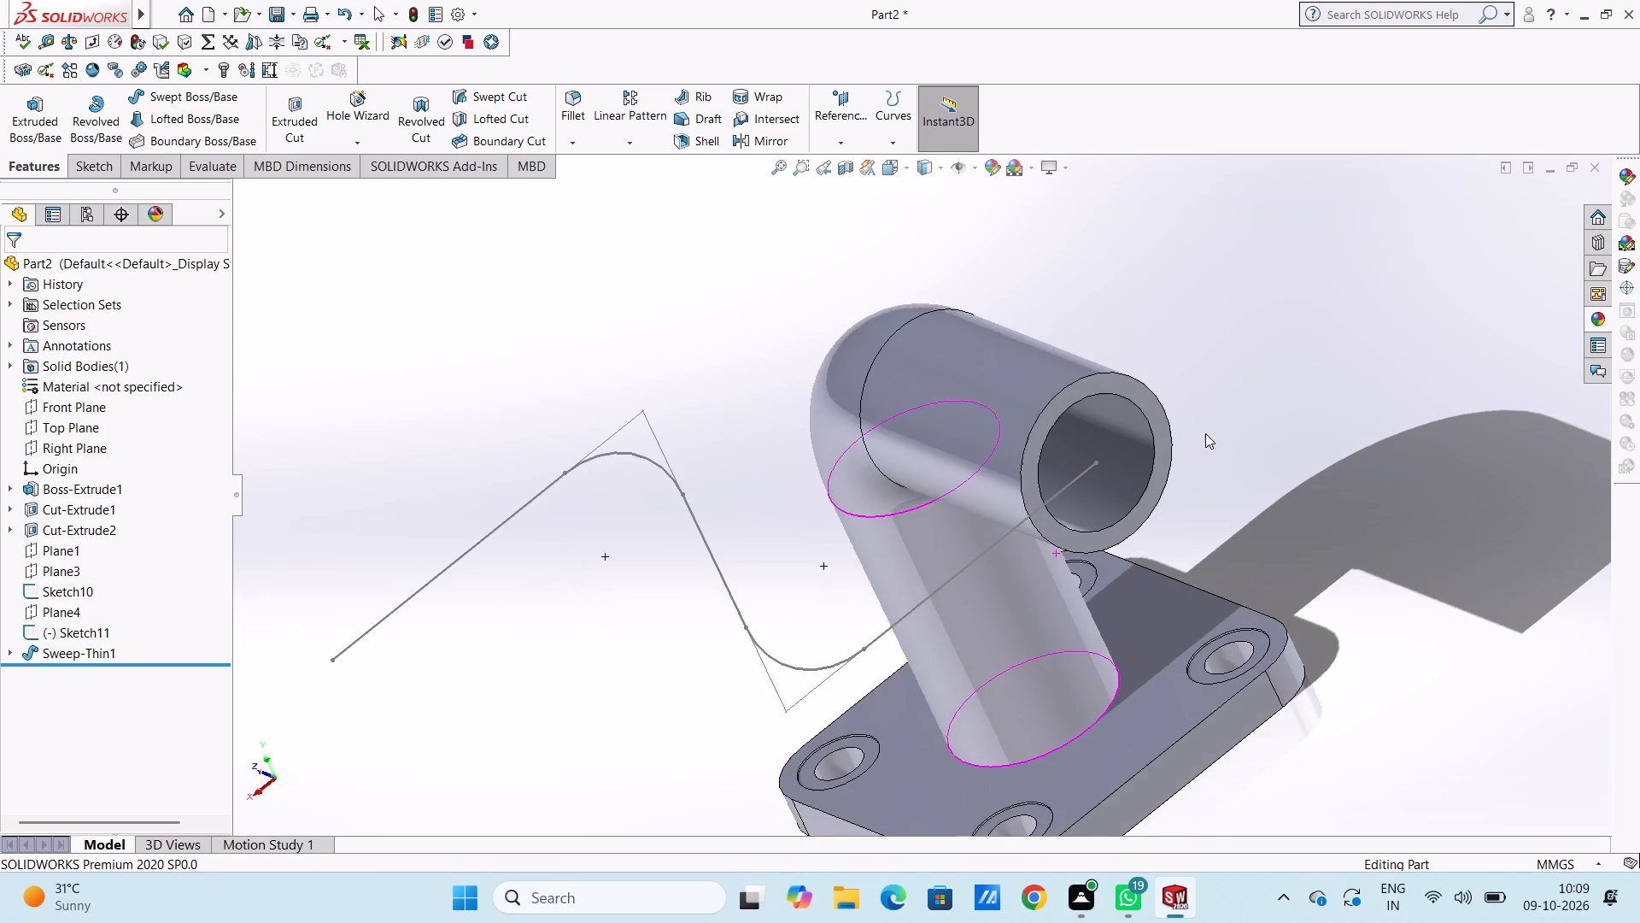
# Sketch a circle of 33.5 mm radius on the pipe's open end face, centred at the start of Sketch10 and matching the bore edge.
pyautogui.scroll(3, 1200, 433)
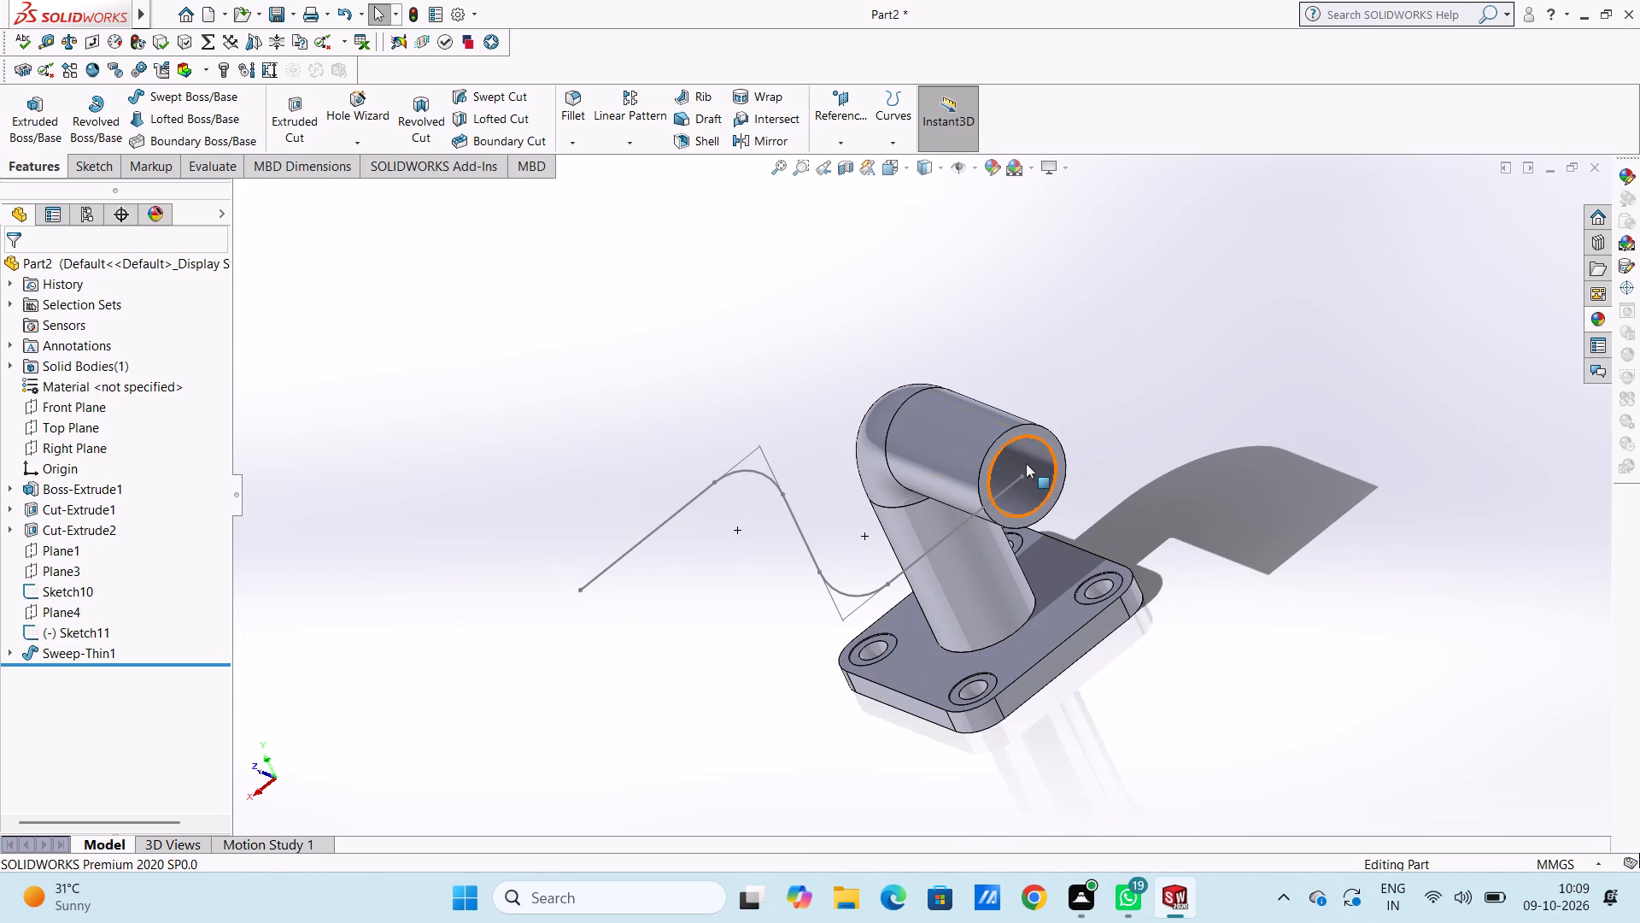
pyautogui.scroll(-3, 1008, 459)
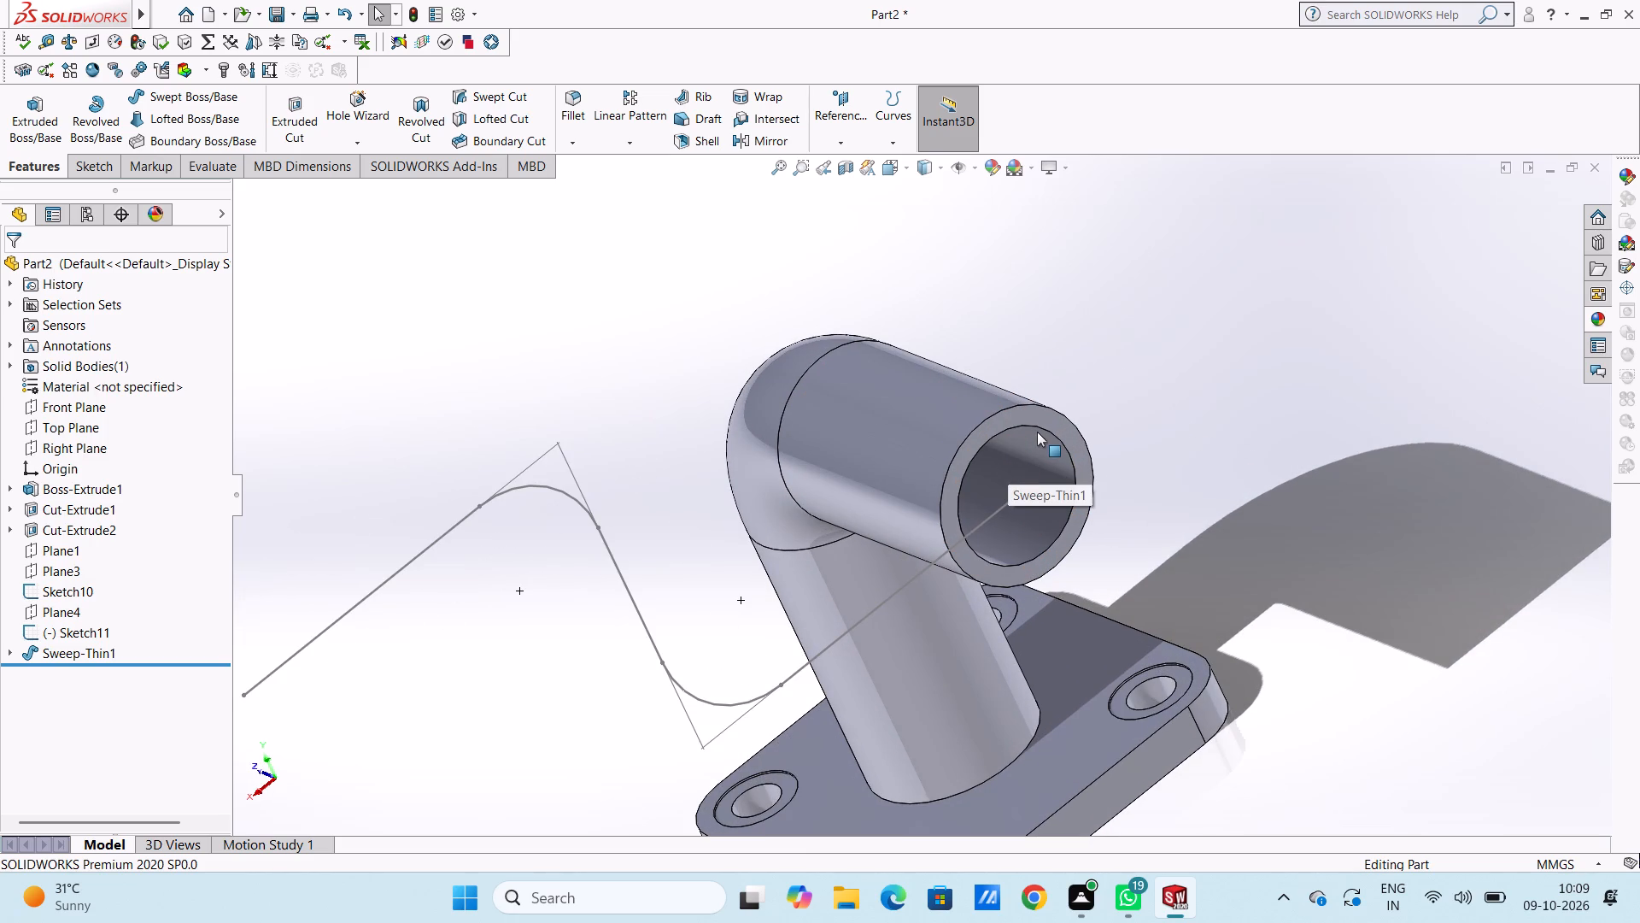
pyautogui.click(1039, 415)
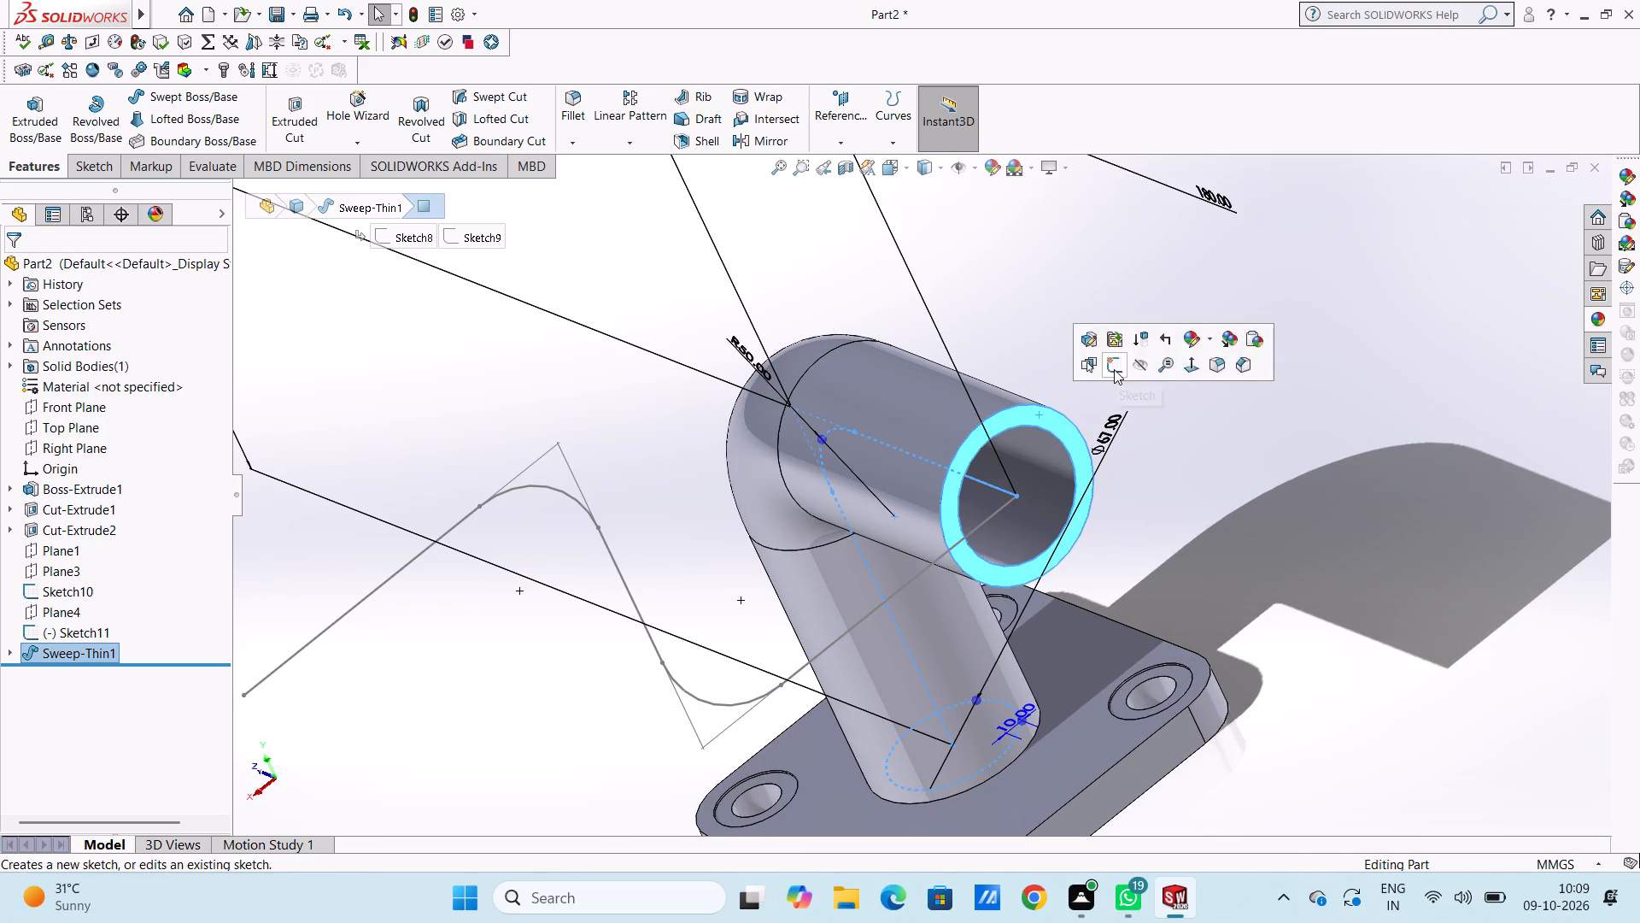
pyautogui.click(1114, 369)
pyautogui.click(1016, 313)
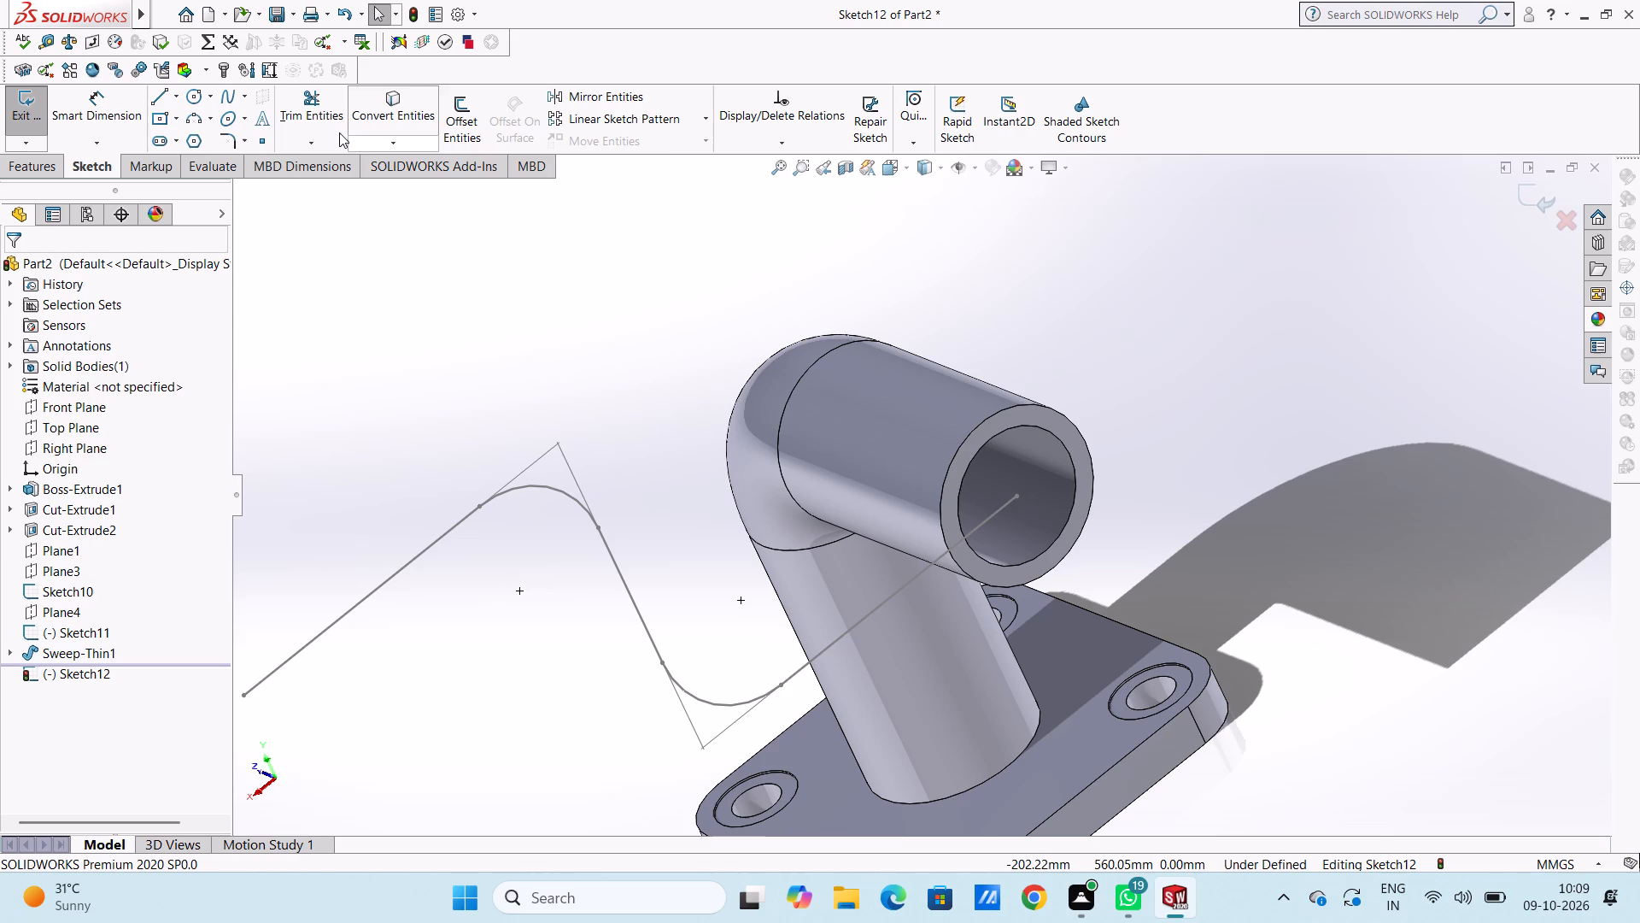
pyautogui.click(192, 98)
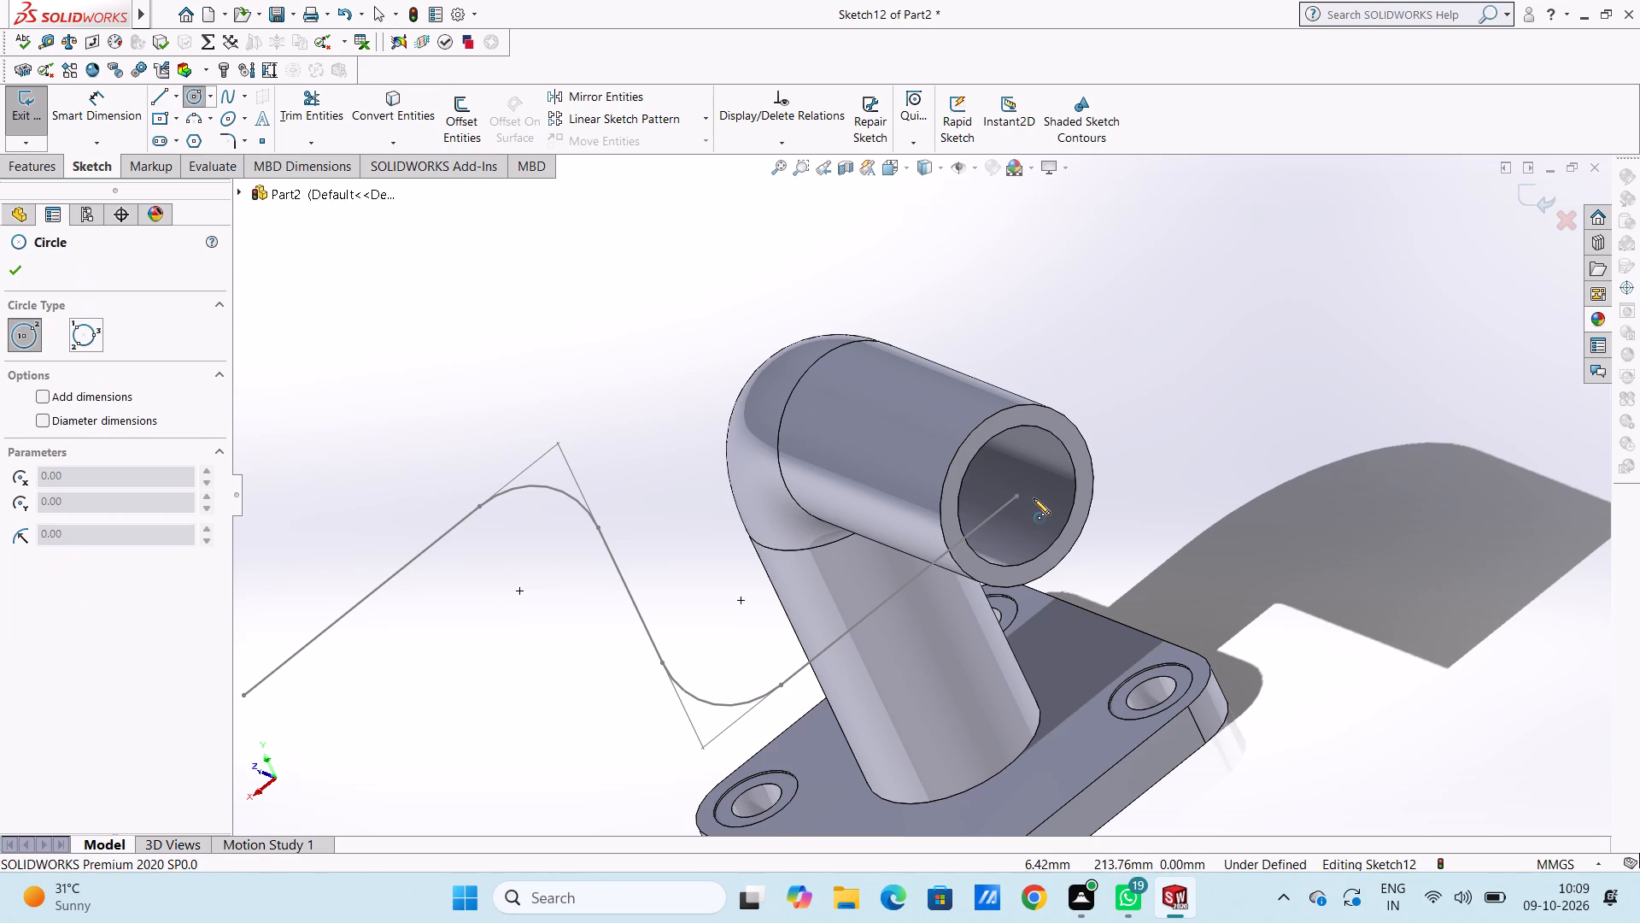
pyautogui.click(1020, 497)
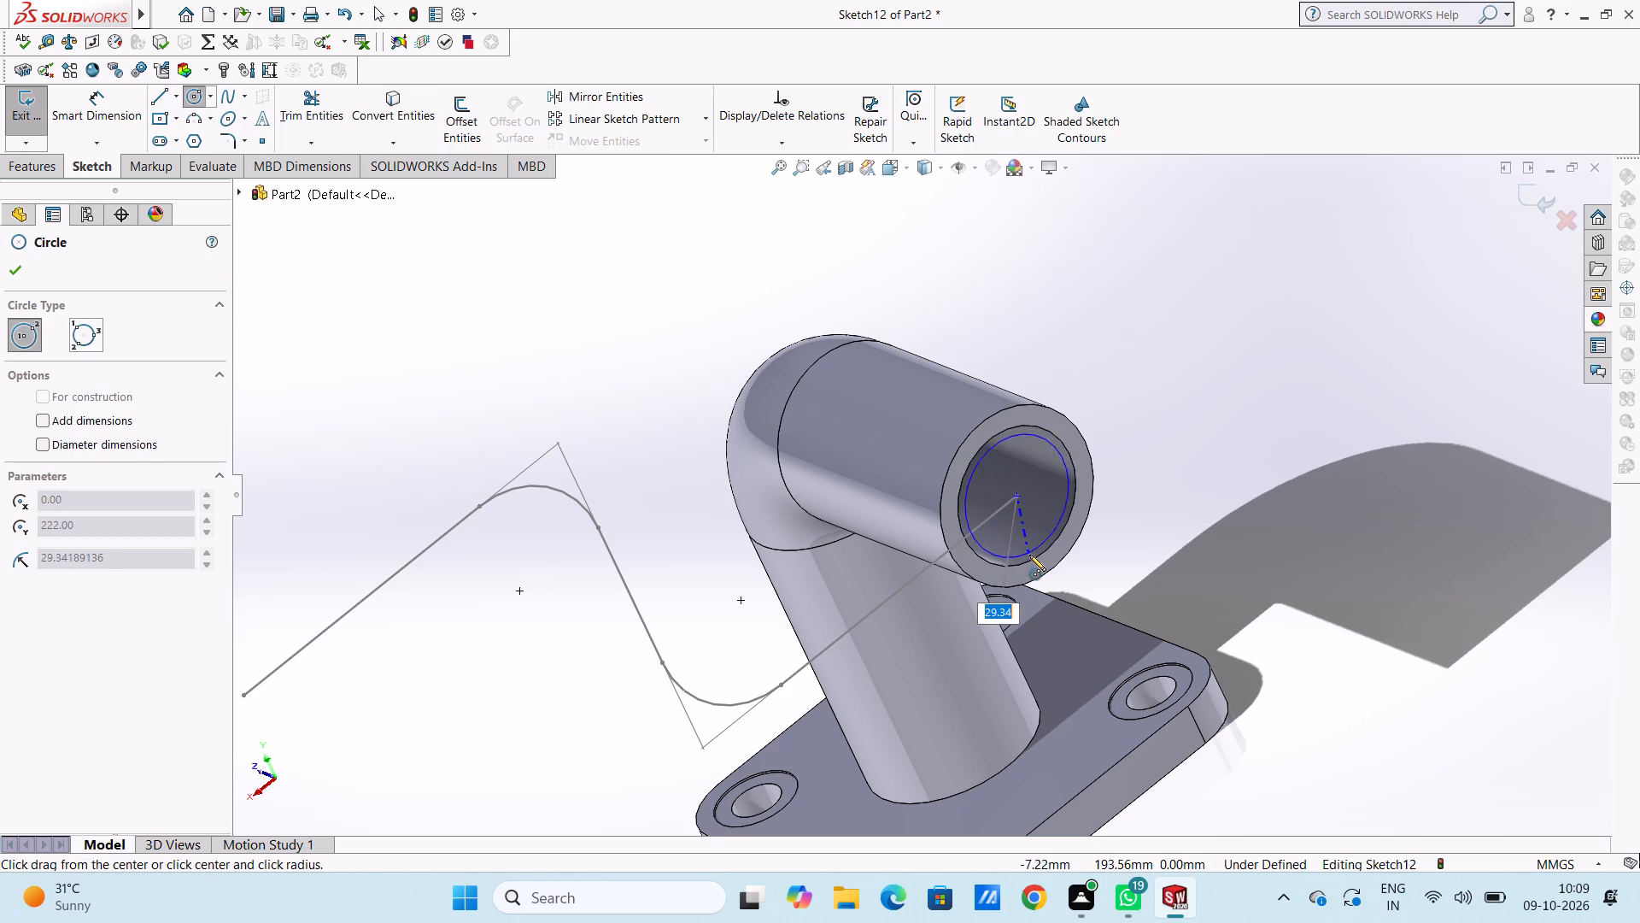
pyautogui.click(1031, 559)
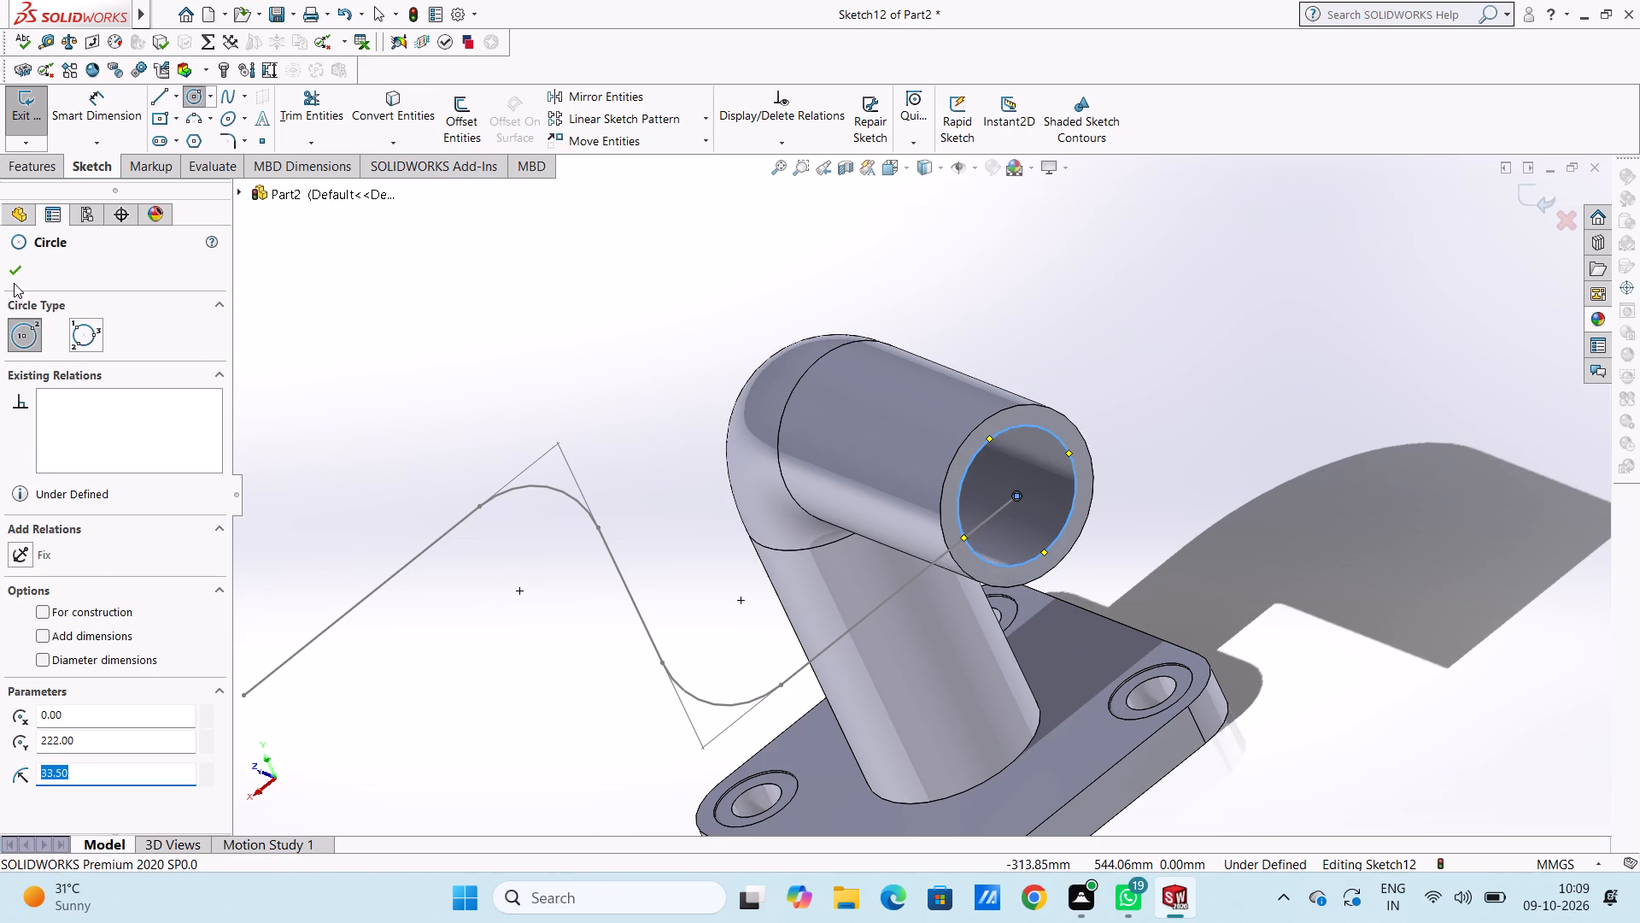
pyautogui.click(20, 264)
pyautogui.click(514, 294)
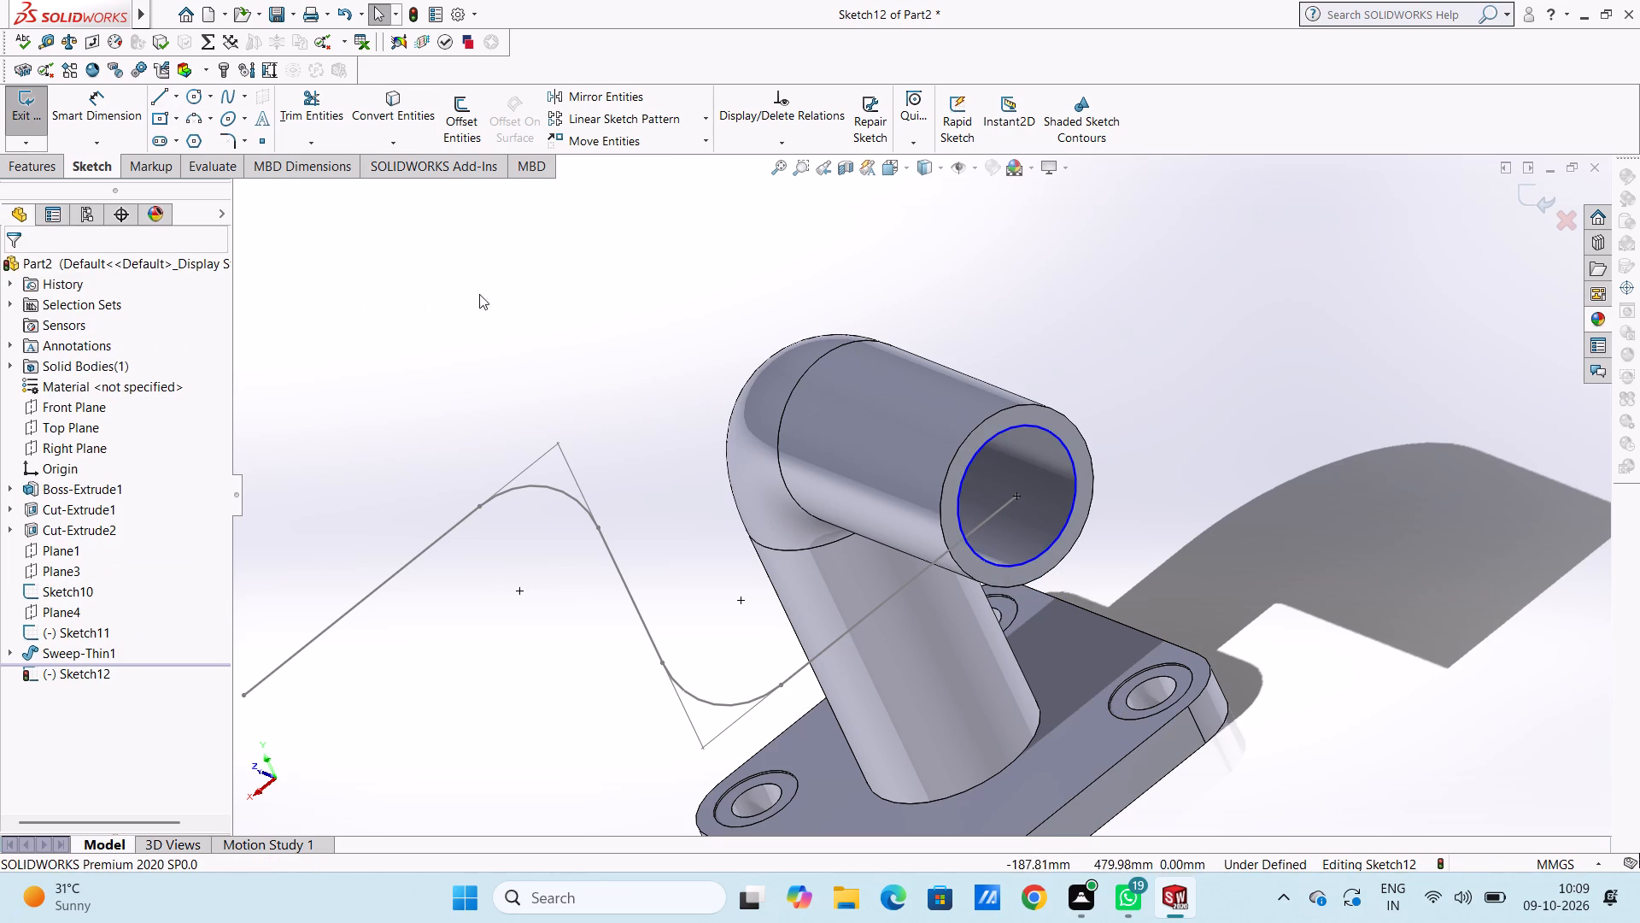
# Dimension the diameter of the circle on the pipe's end face as 67 mm.
pyautogui.click(104, 106)
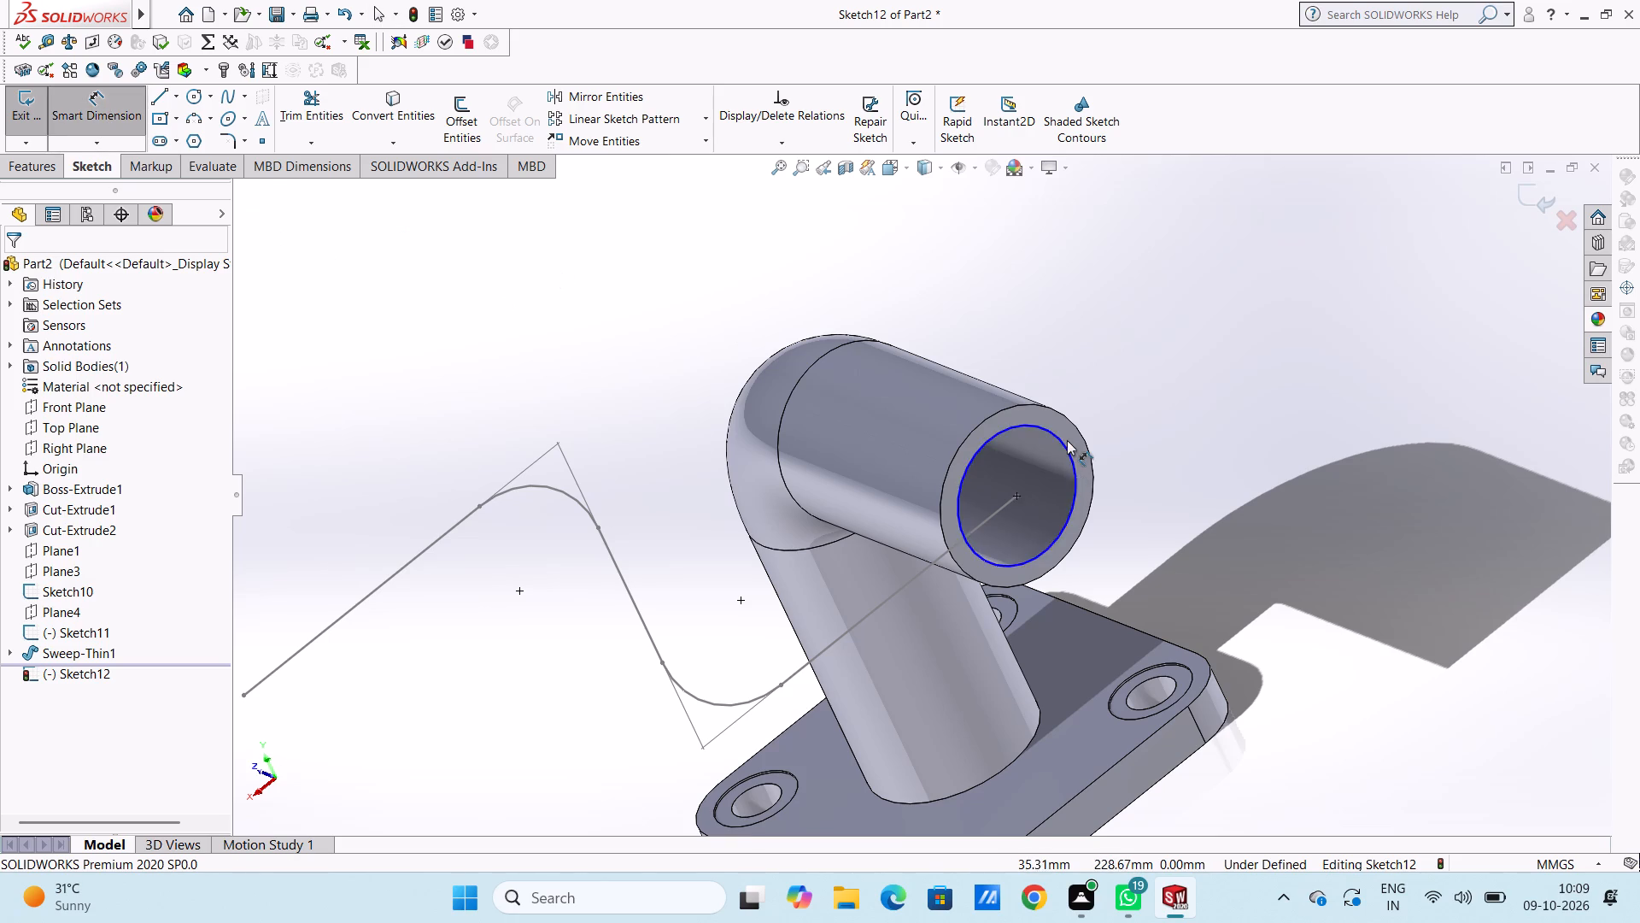
pyautogui.click(1065, 443)
pyautogui.click(1282, 370)
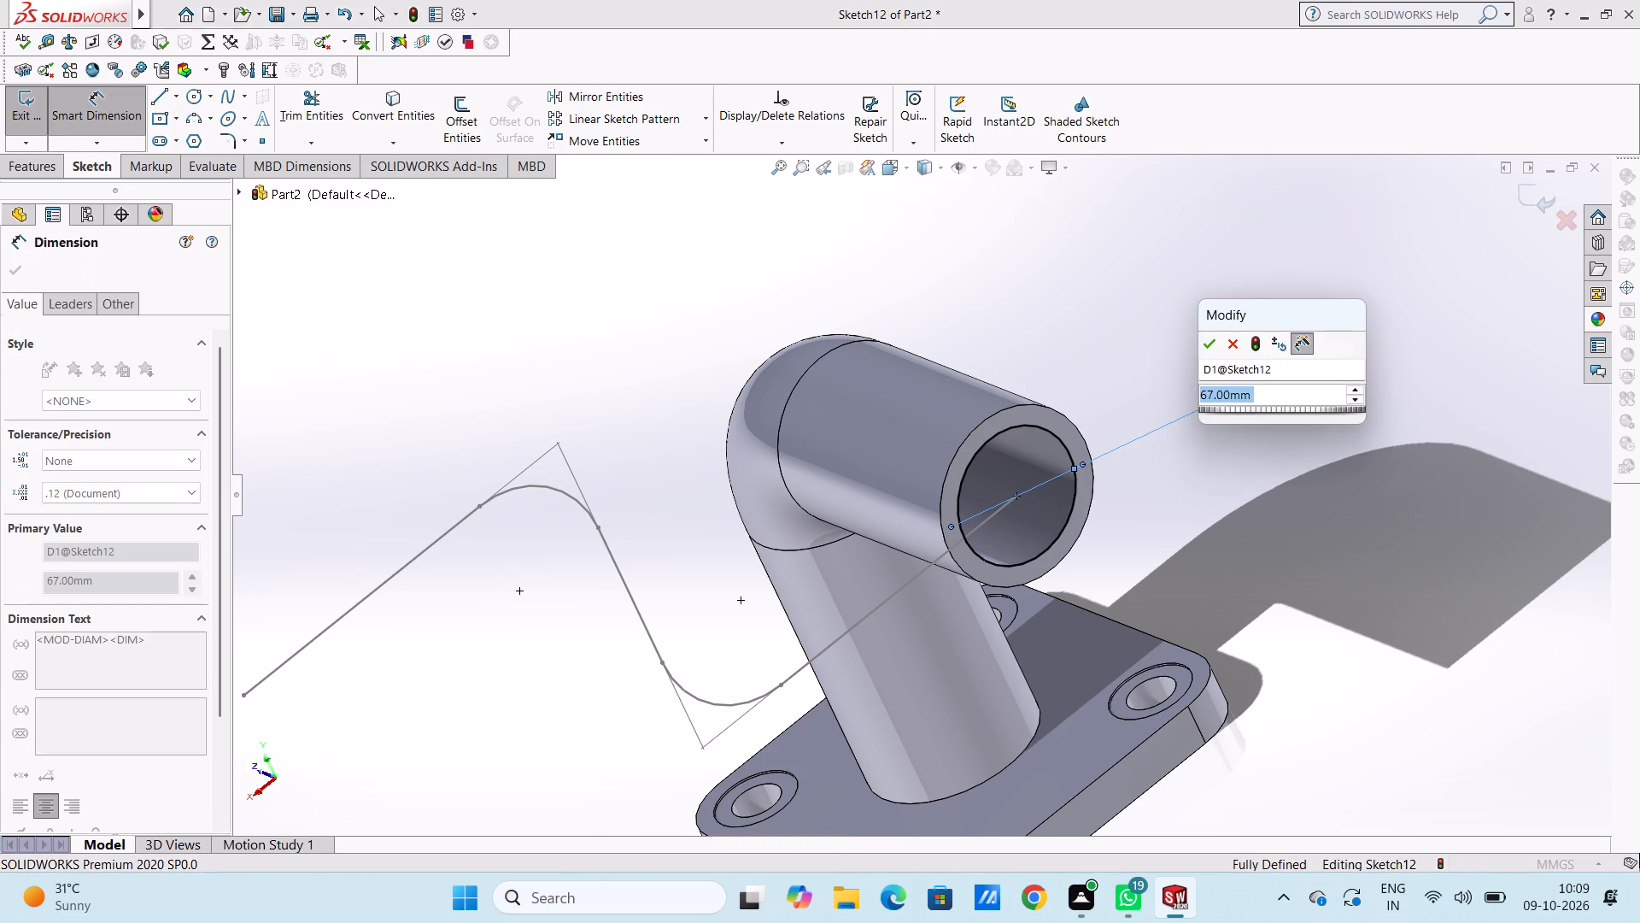
pyautogui.click(1209, 347)
pyautogui.click(1145, 303)
pyautogui.scroll(2, 1082, 354)
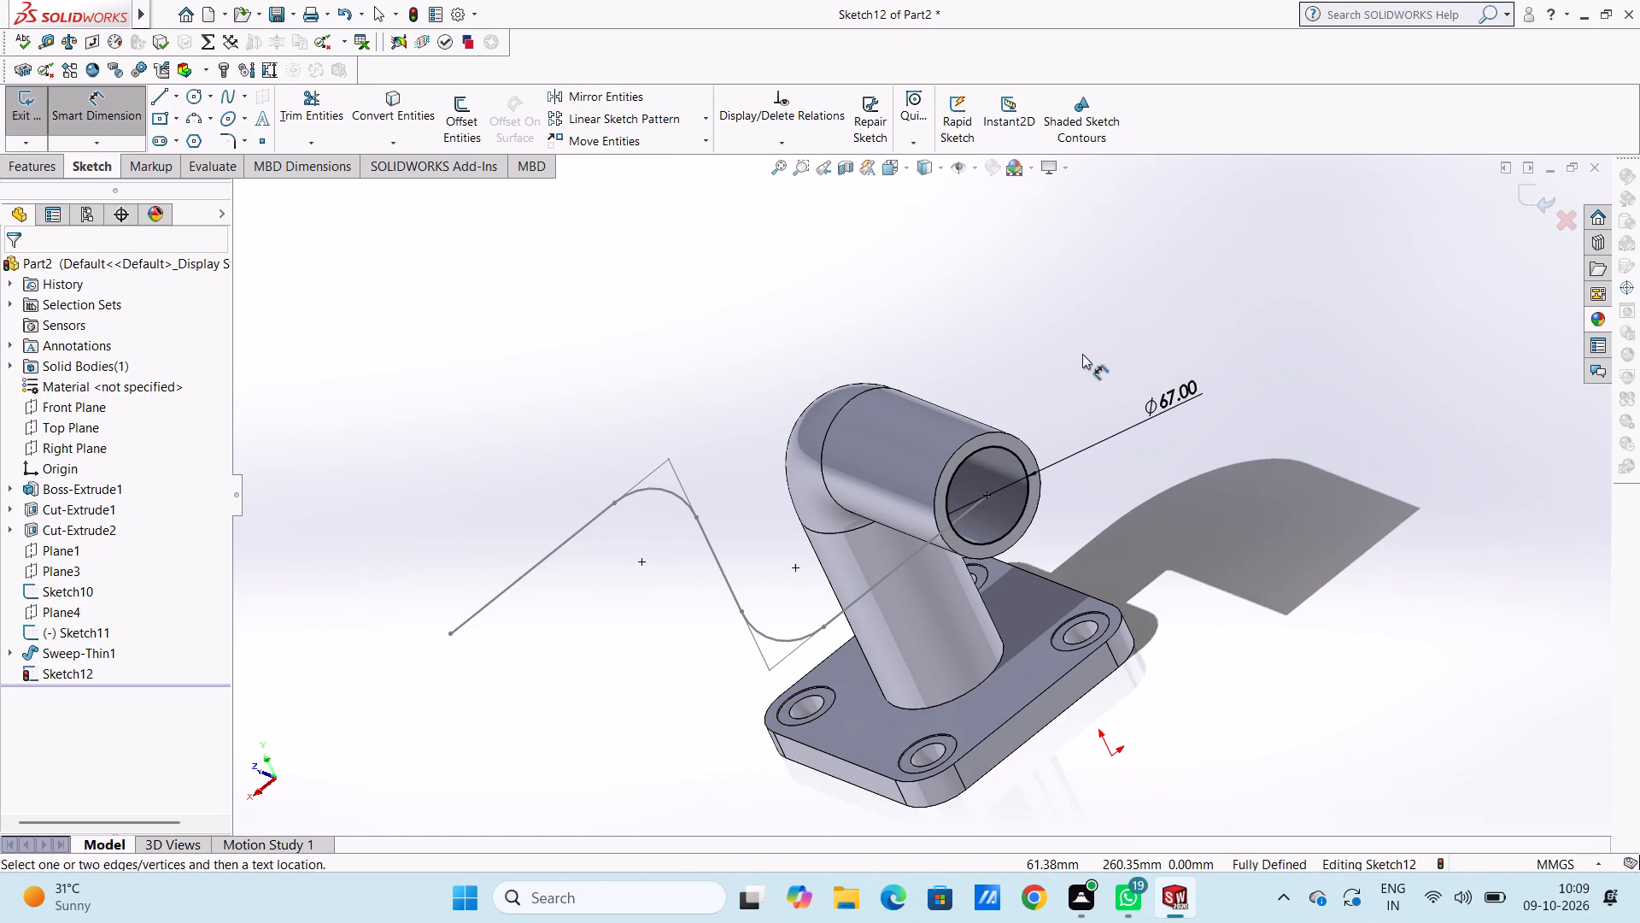
pyautogui.click(129, 103)
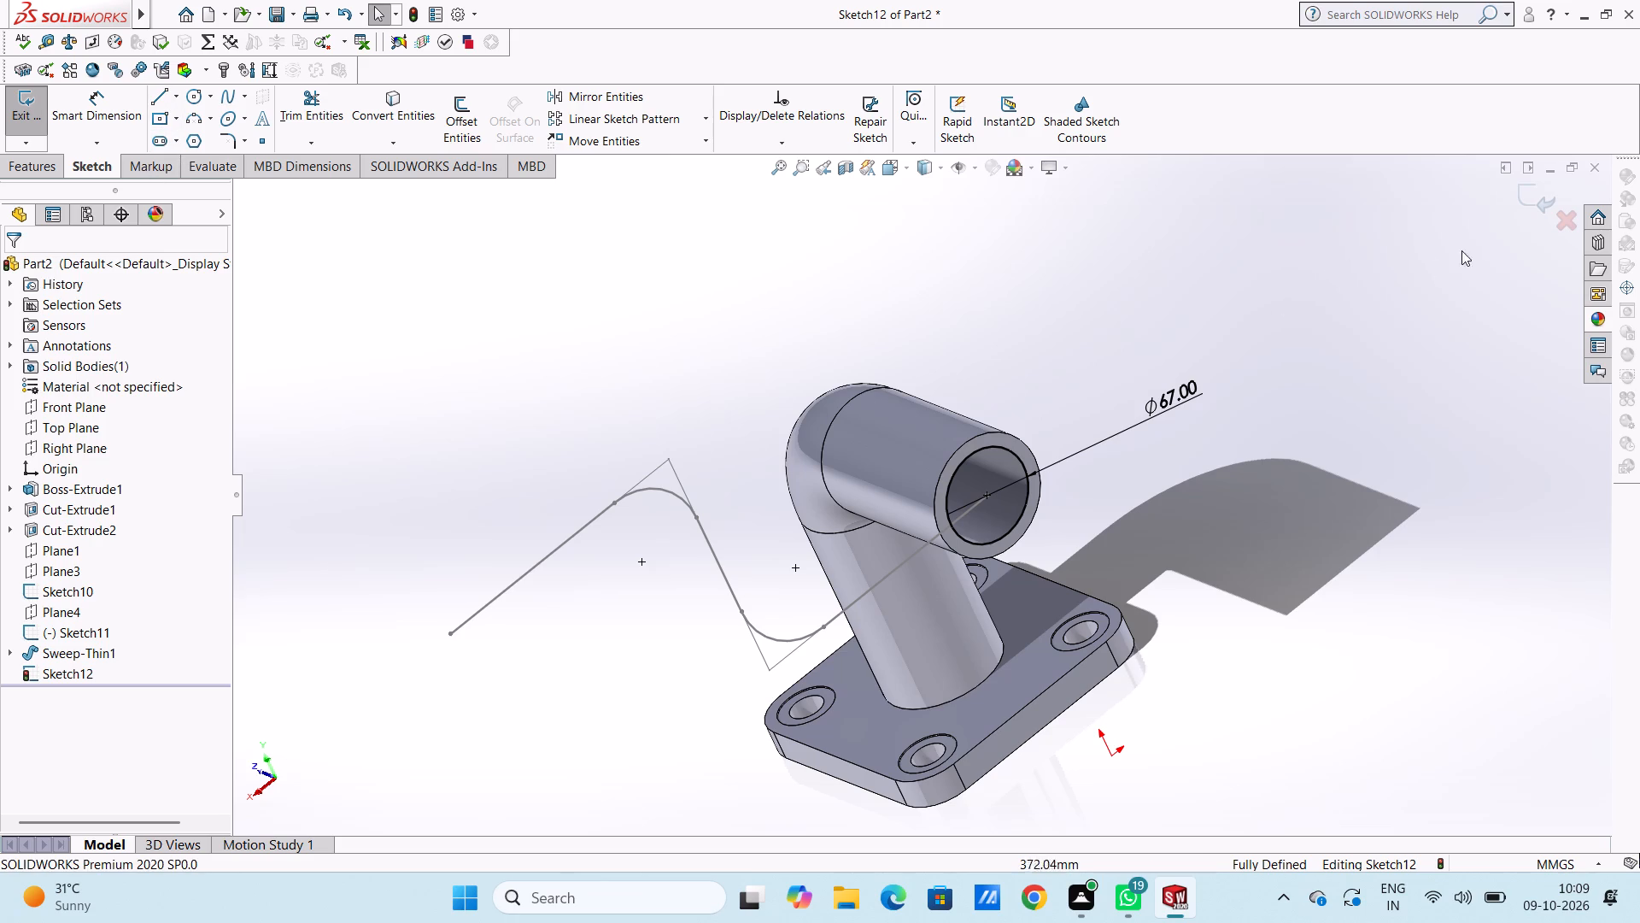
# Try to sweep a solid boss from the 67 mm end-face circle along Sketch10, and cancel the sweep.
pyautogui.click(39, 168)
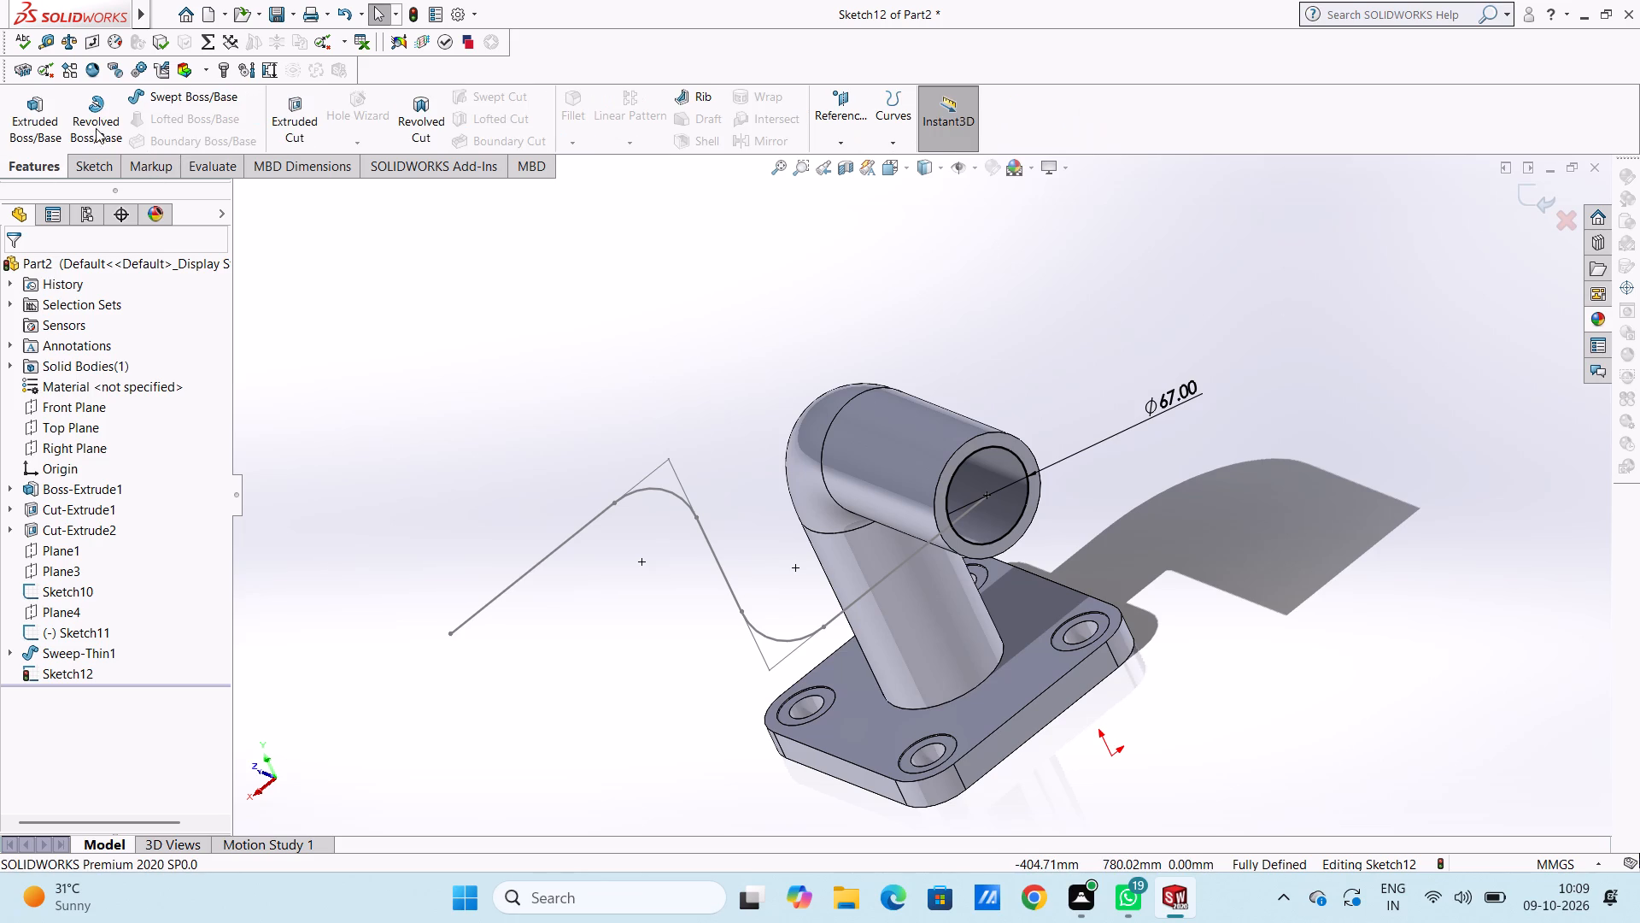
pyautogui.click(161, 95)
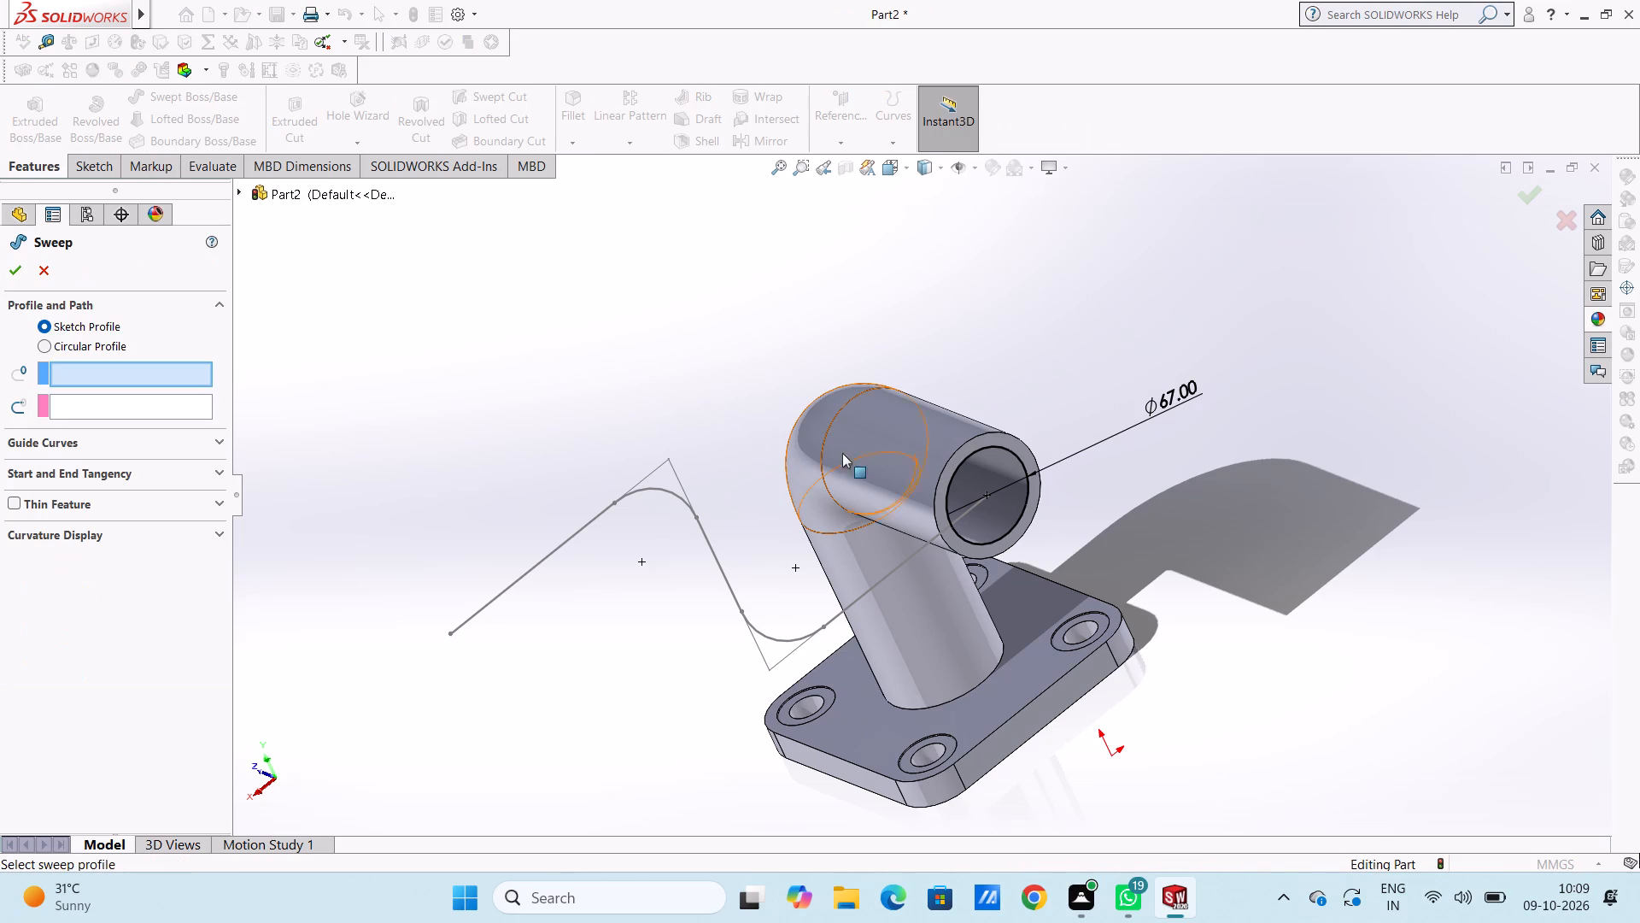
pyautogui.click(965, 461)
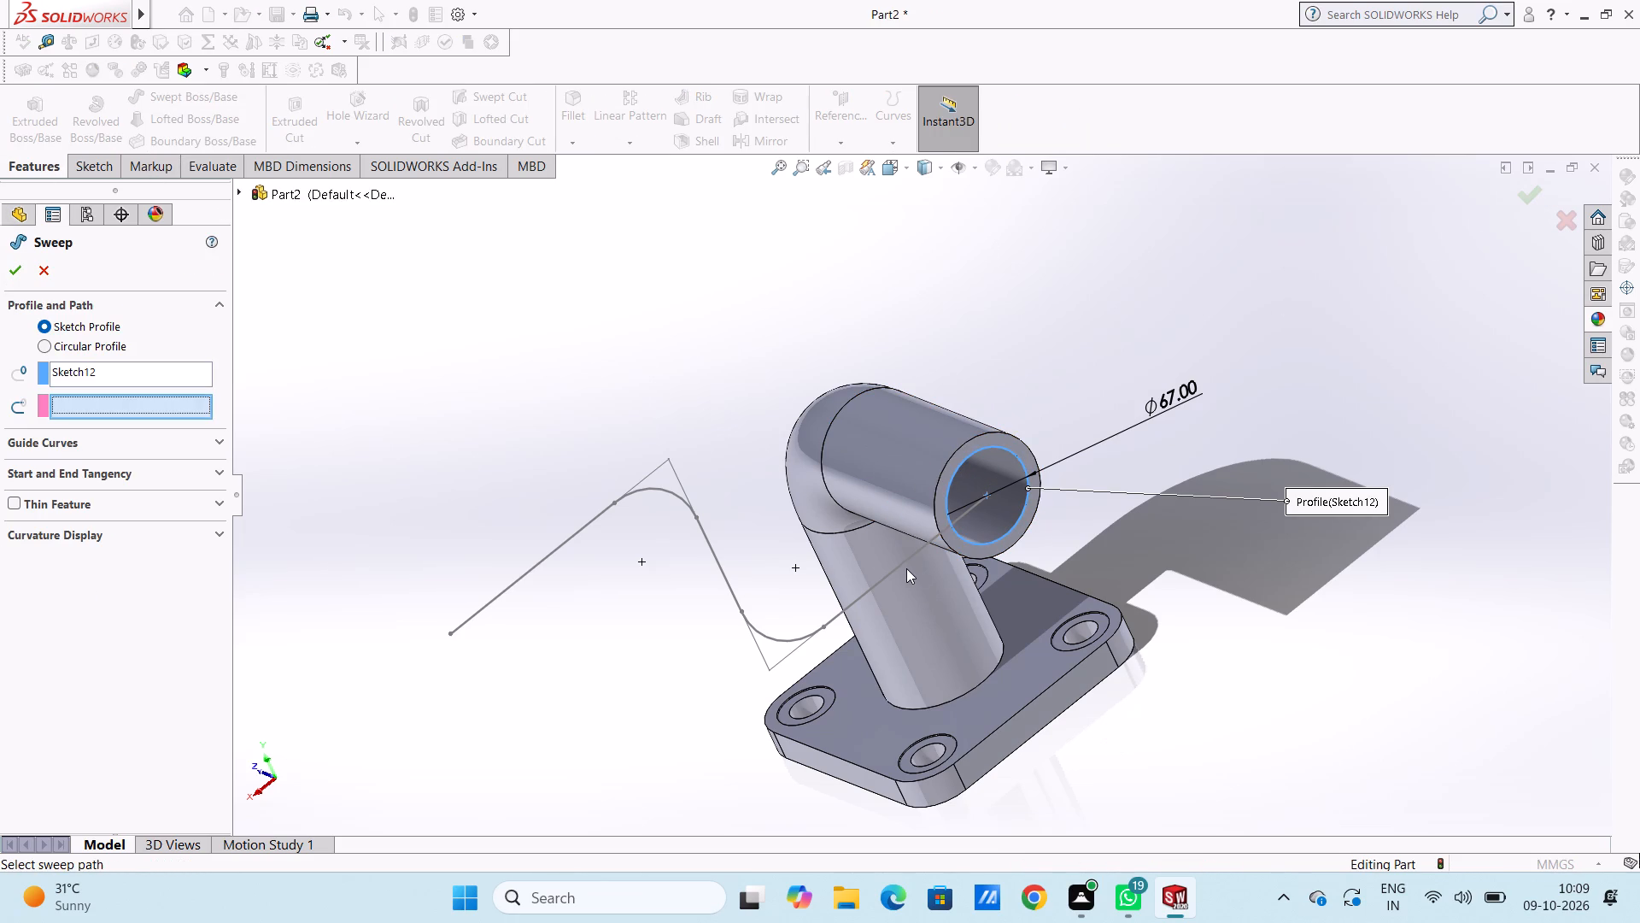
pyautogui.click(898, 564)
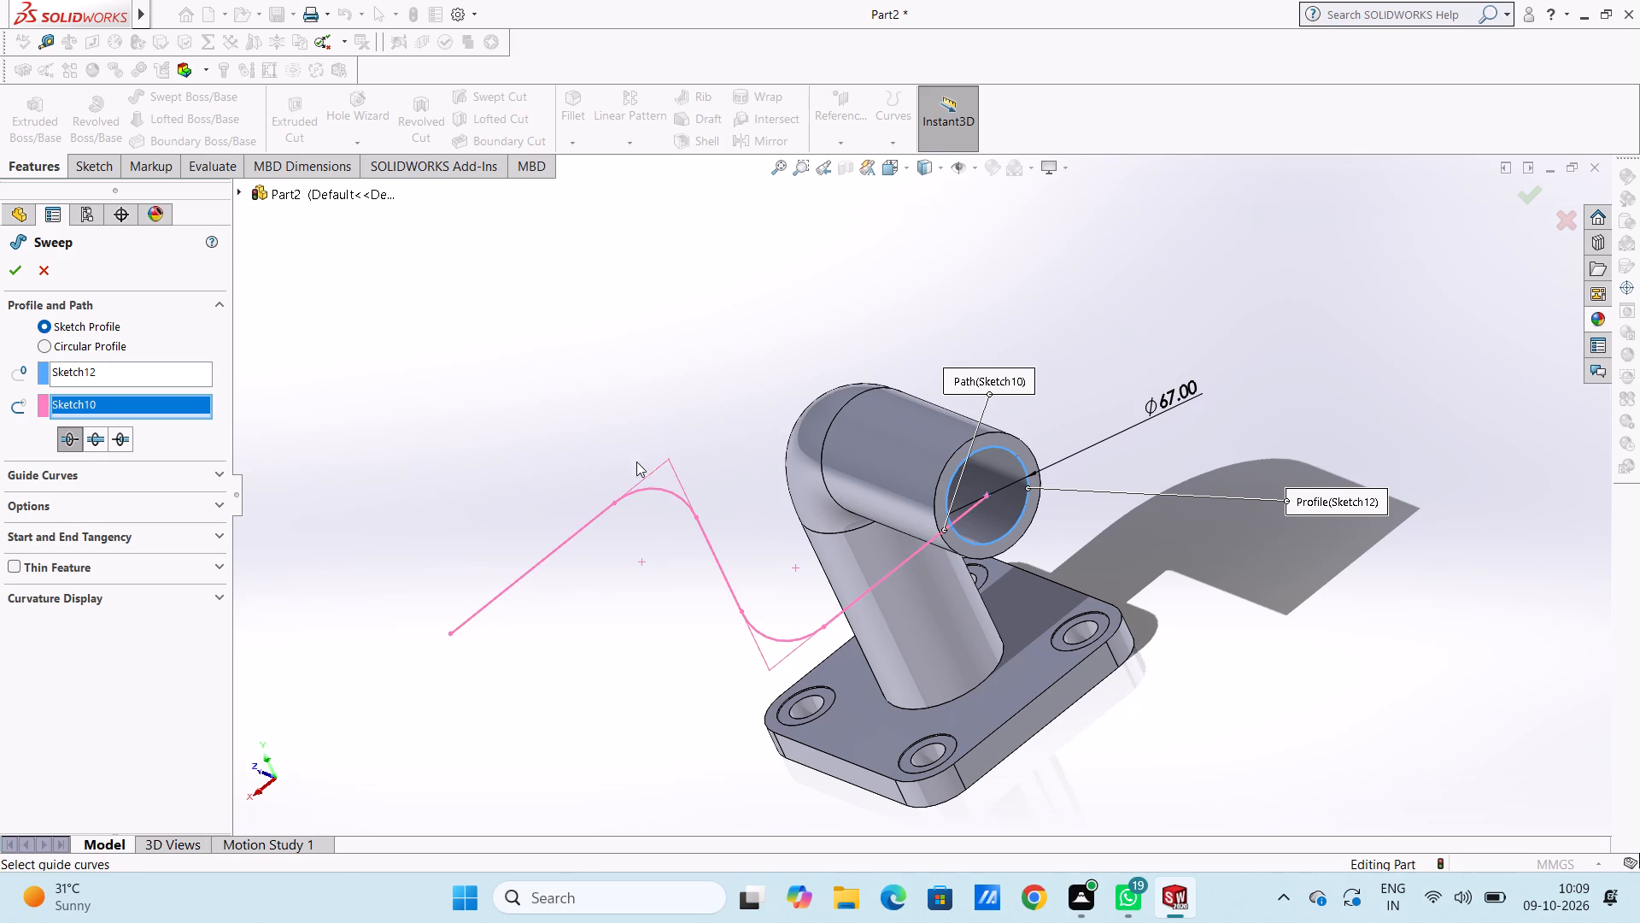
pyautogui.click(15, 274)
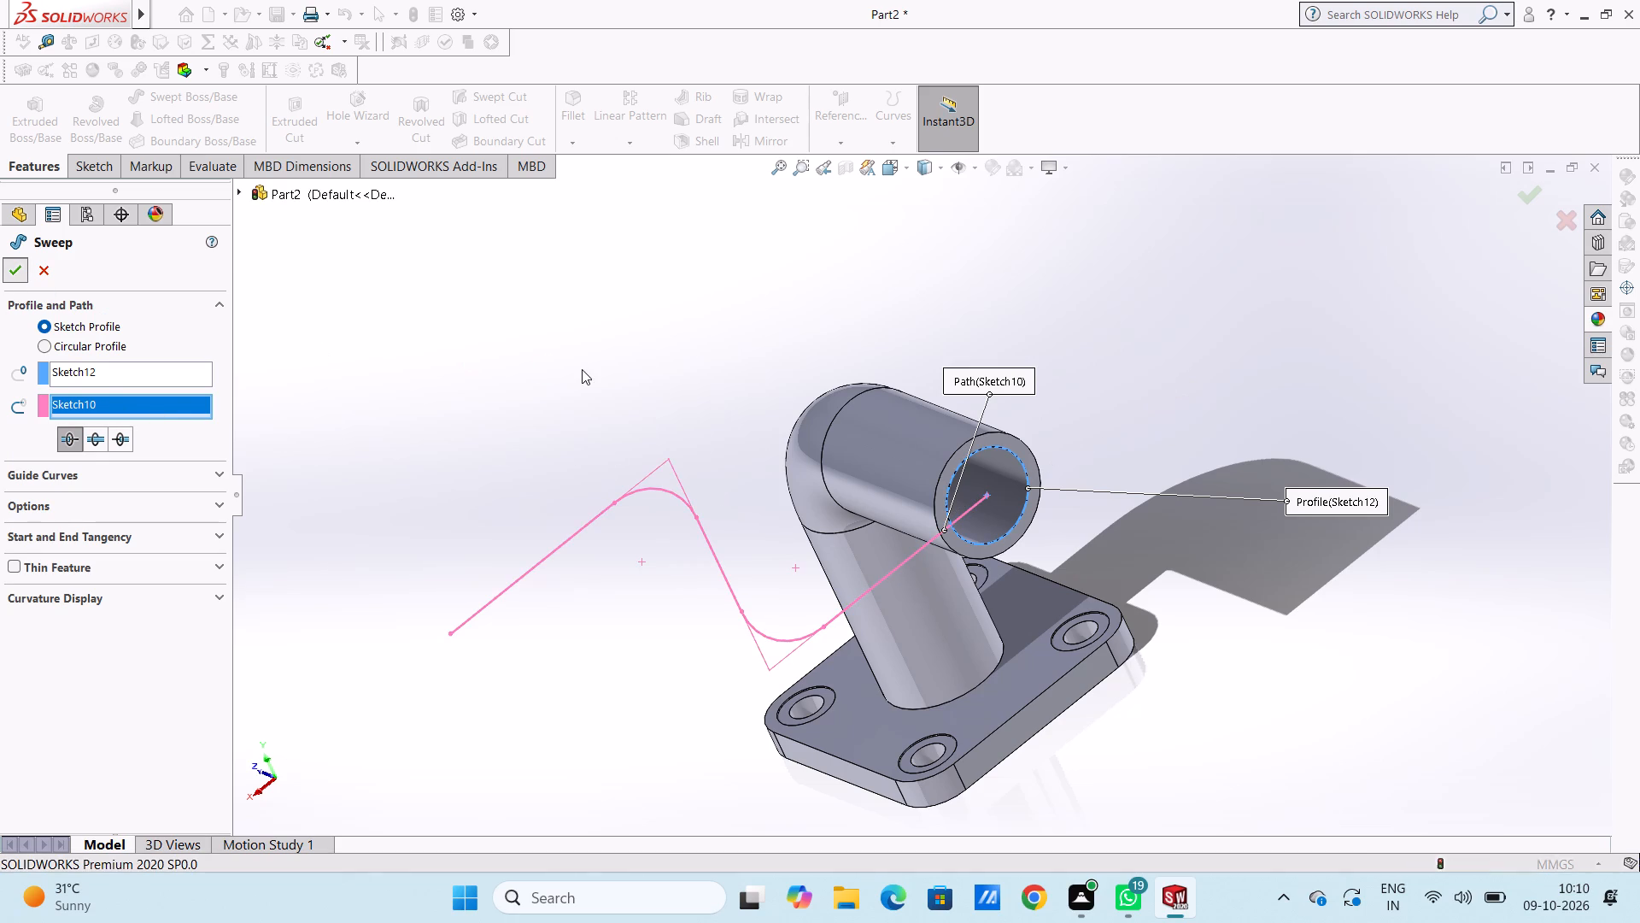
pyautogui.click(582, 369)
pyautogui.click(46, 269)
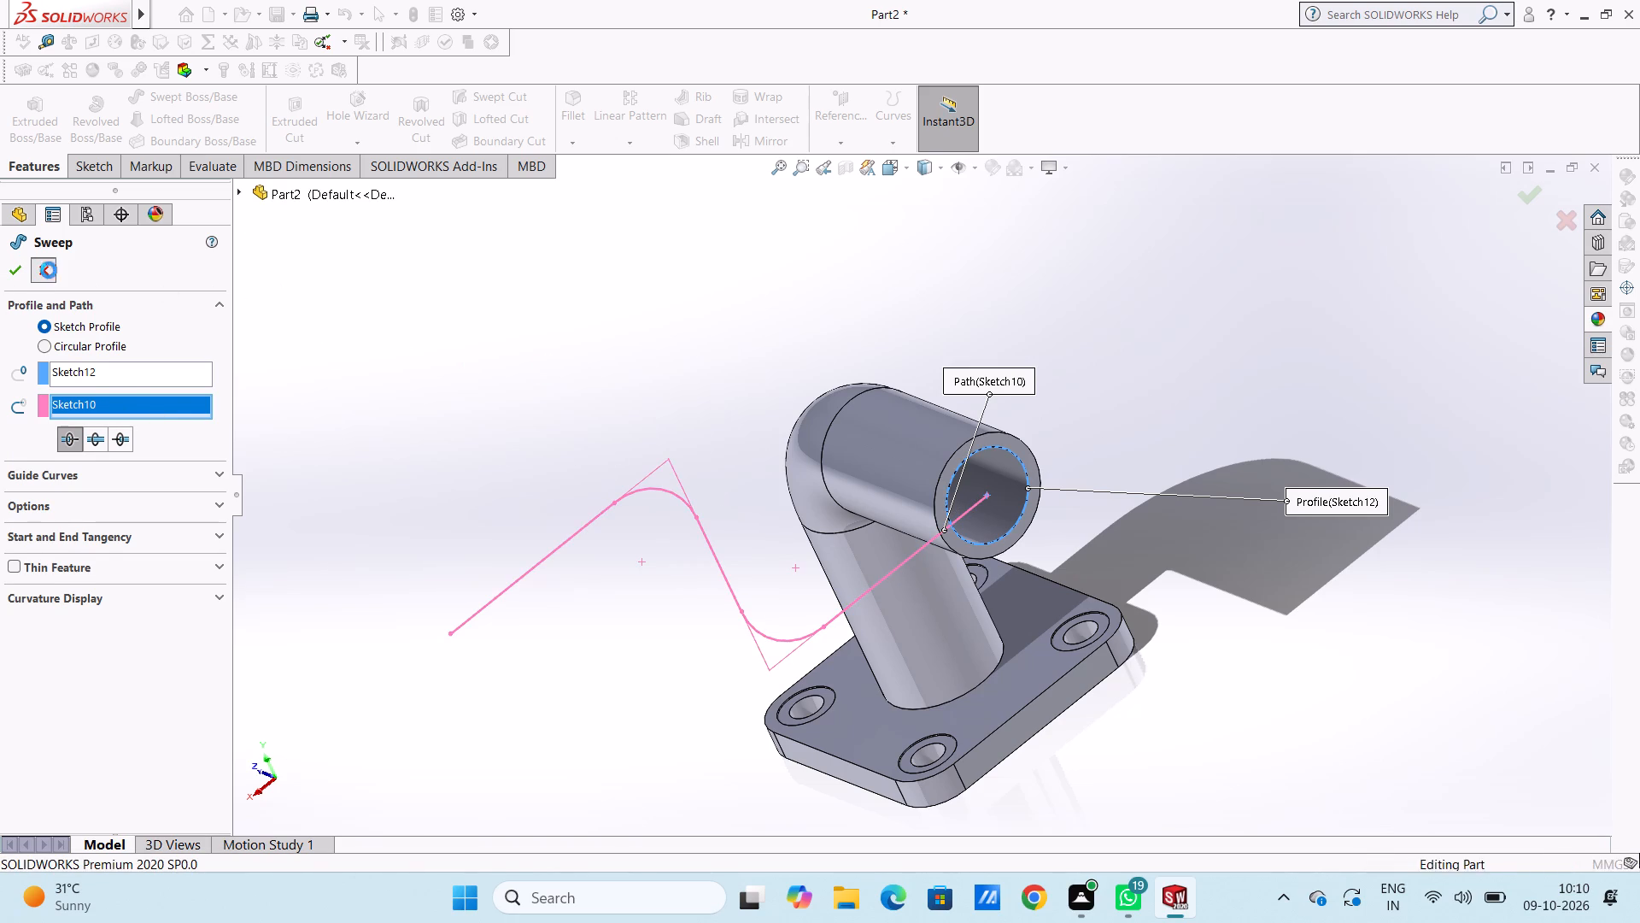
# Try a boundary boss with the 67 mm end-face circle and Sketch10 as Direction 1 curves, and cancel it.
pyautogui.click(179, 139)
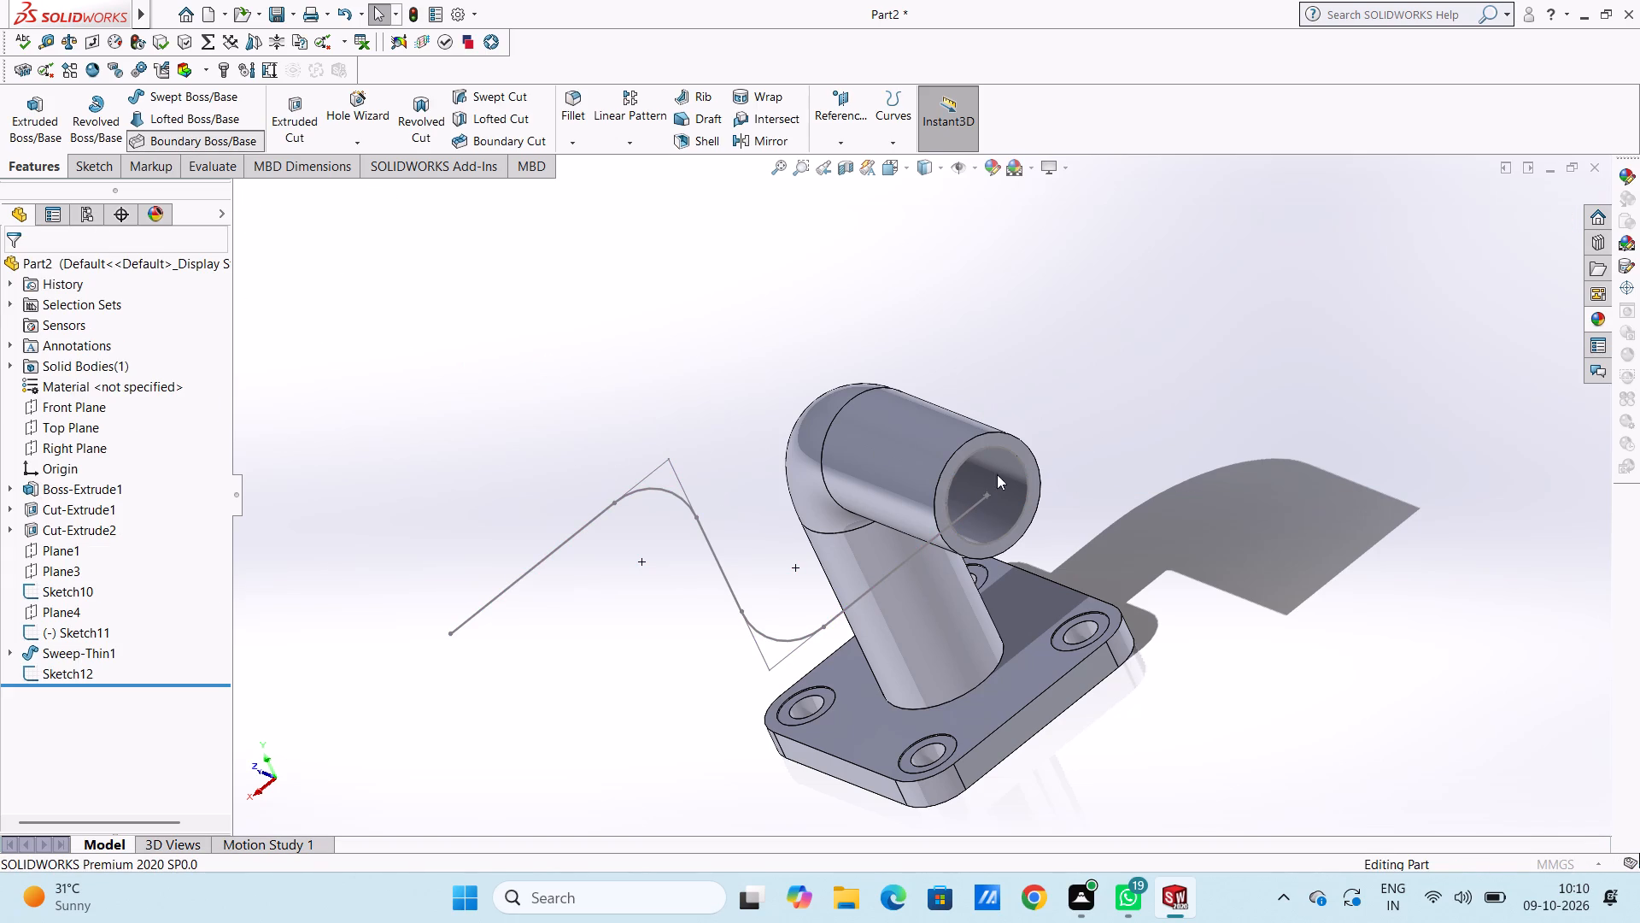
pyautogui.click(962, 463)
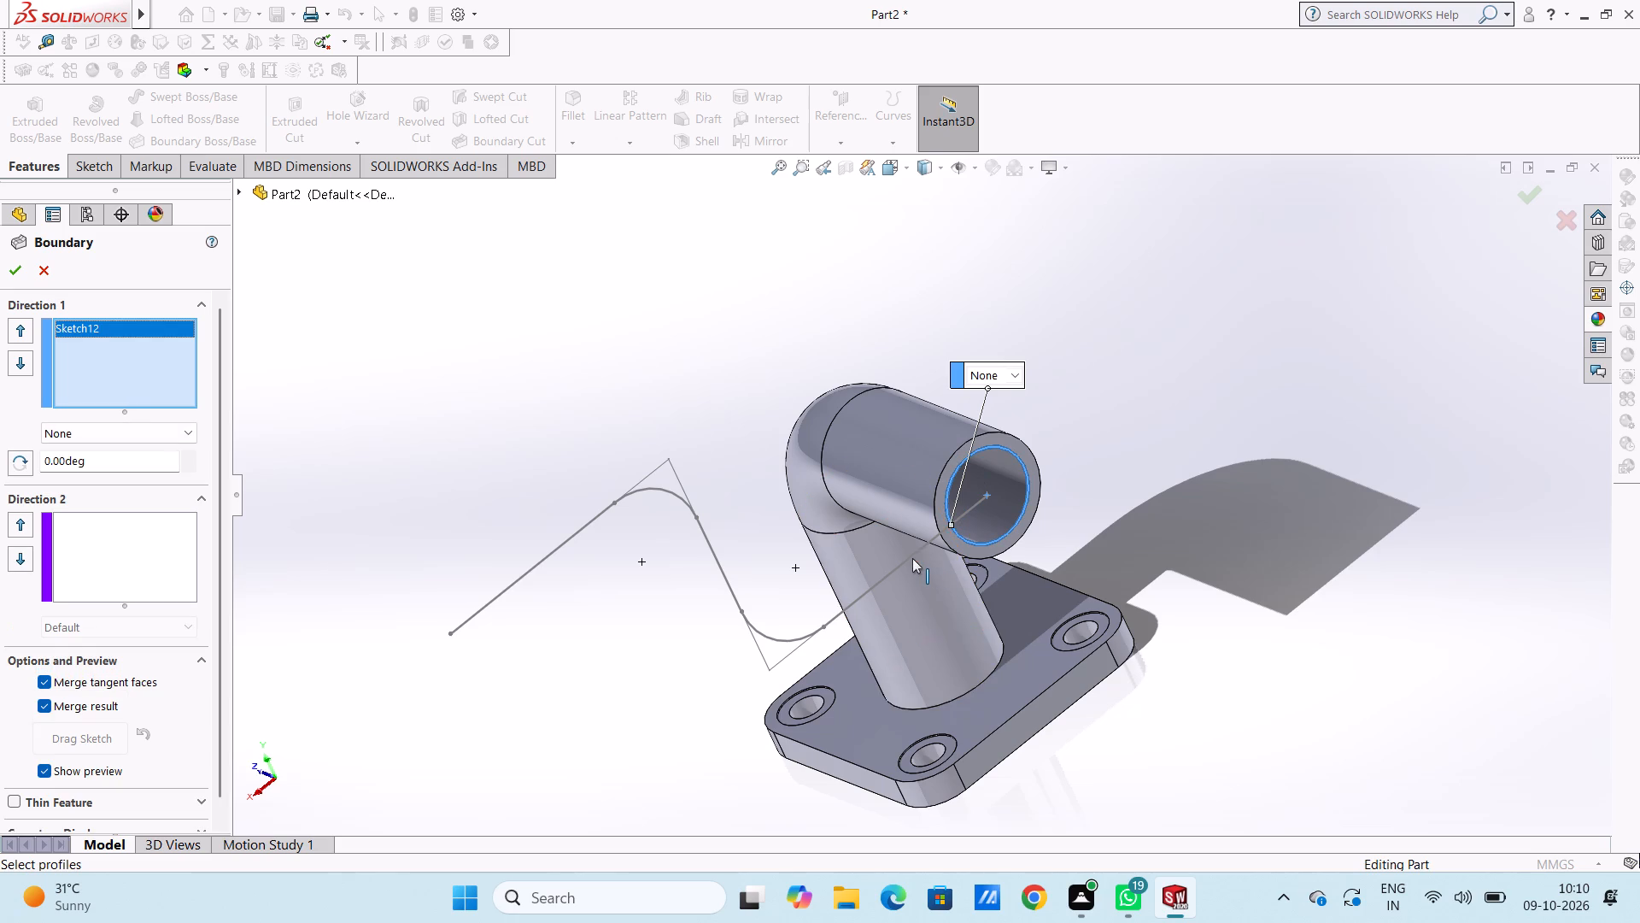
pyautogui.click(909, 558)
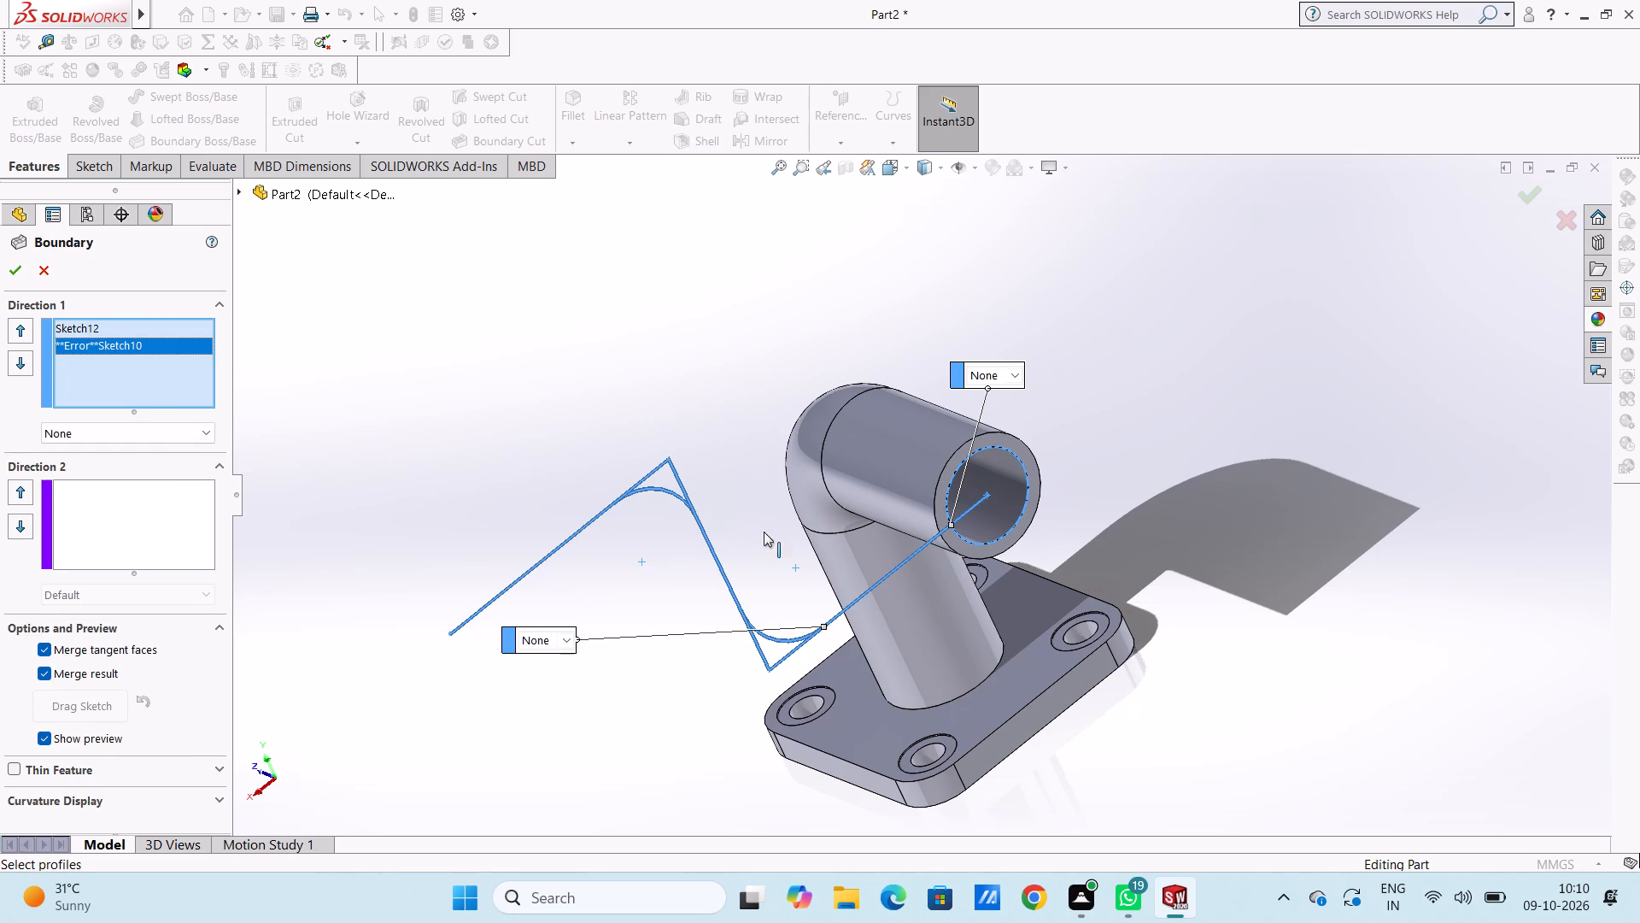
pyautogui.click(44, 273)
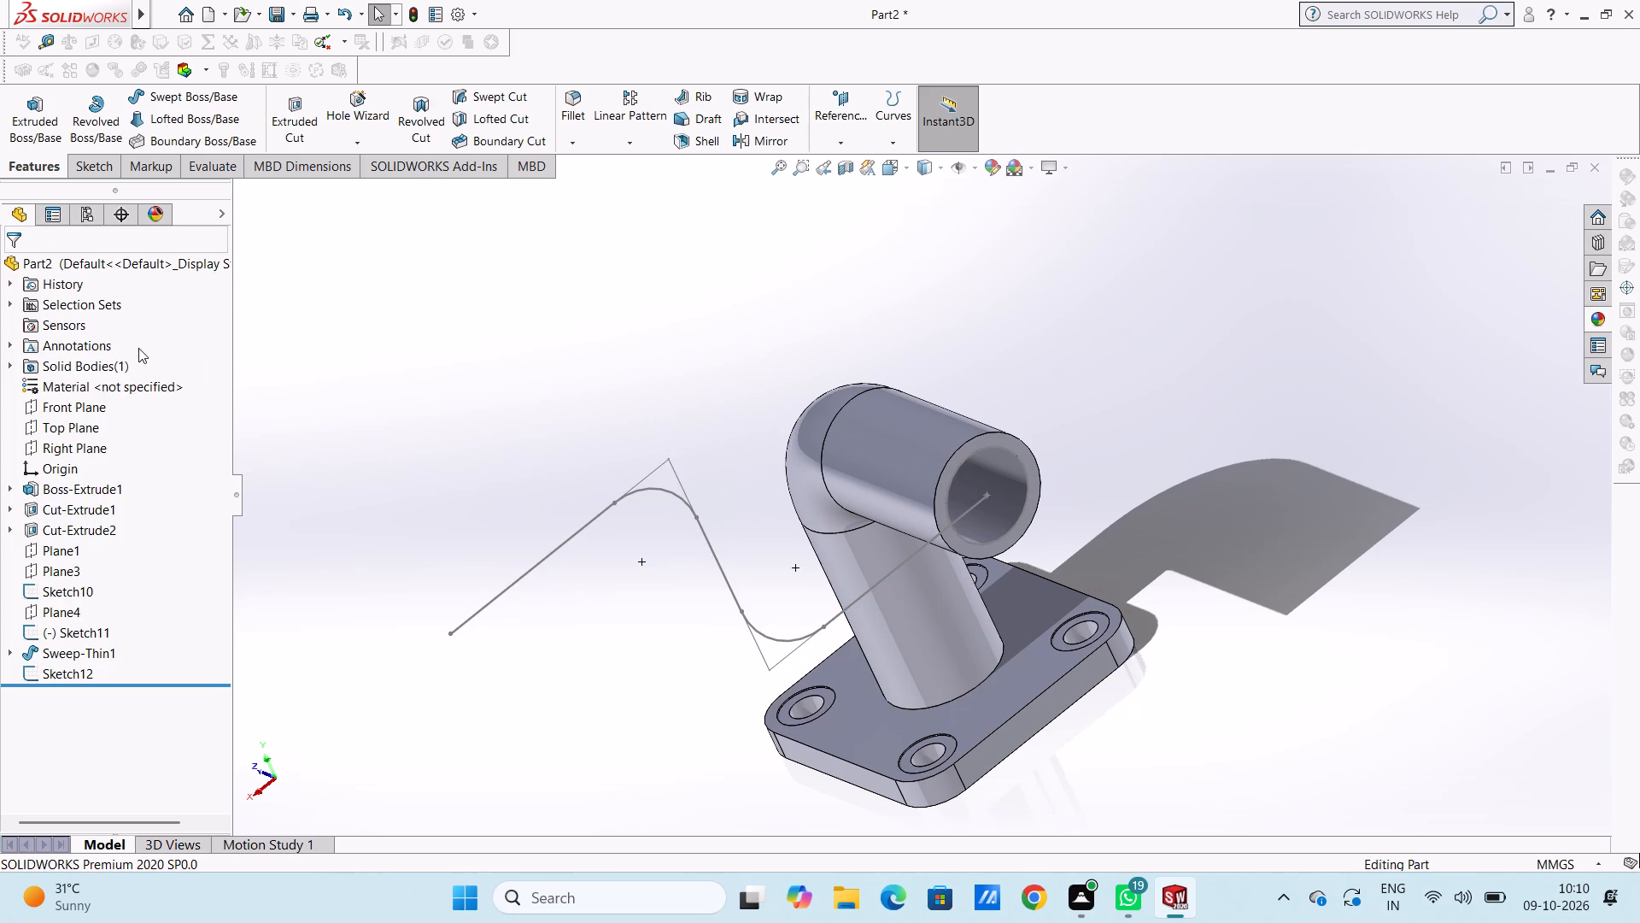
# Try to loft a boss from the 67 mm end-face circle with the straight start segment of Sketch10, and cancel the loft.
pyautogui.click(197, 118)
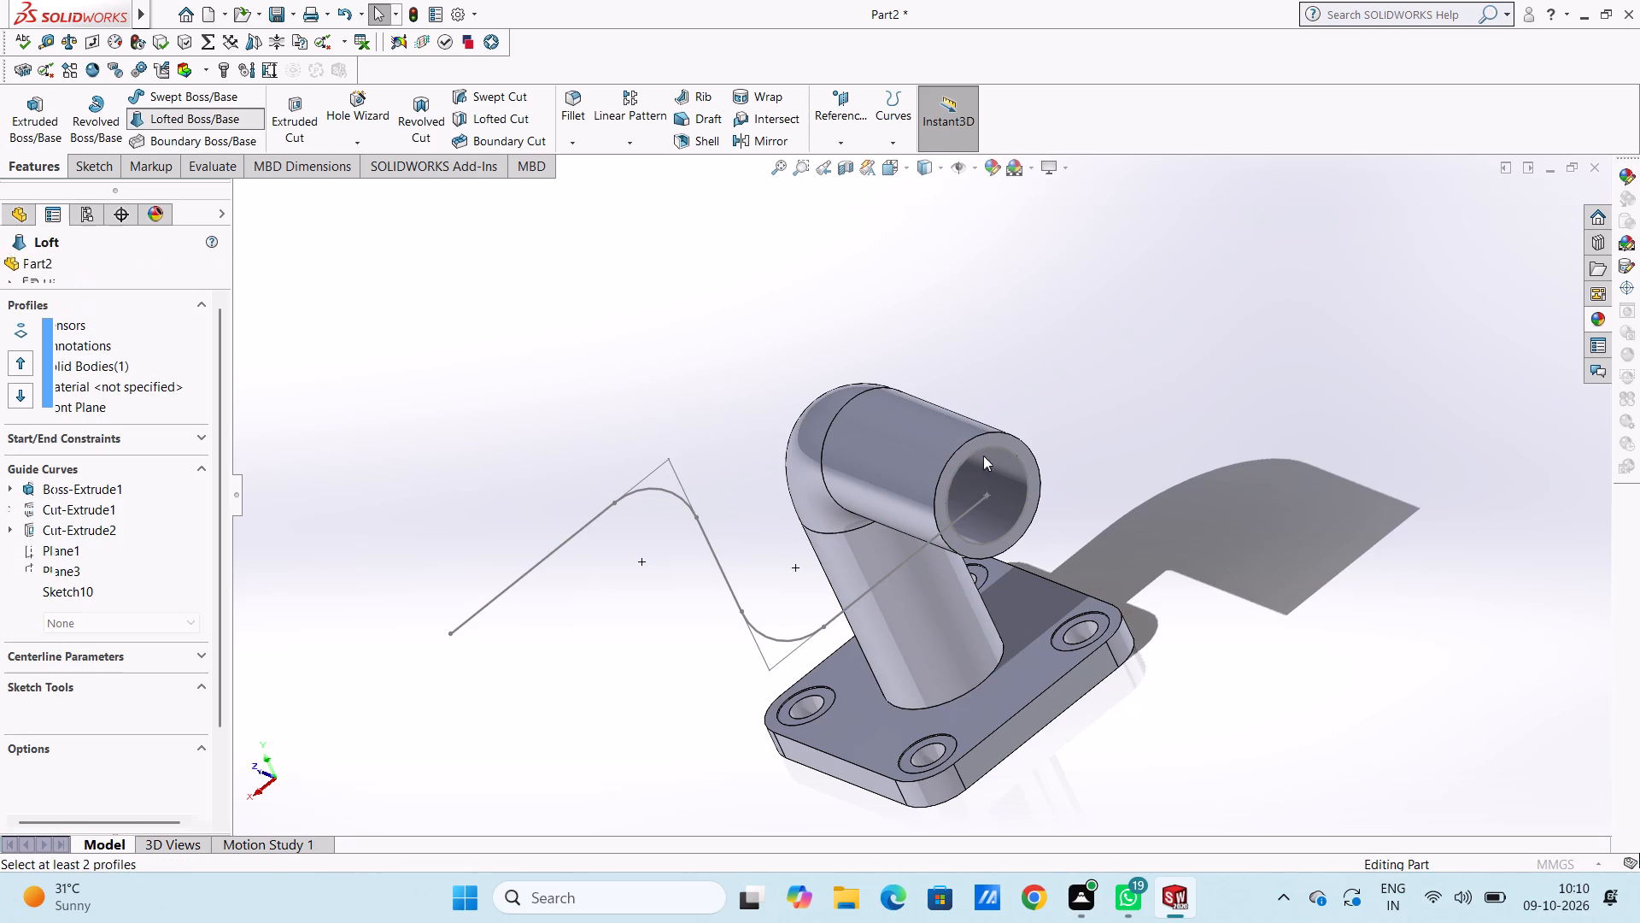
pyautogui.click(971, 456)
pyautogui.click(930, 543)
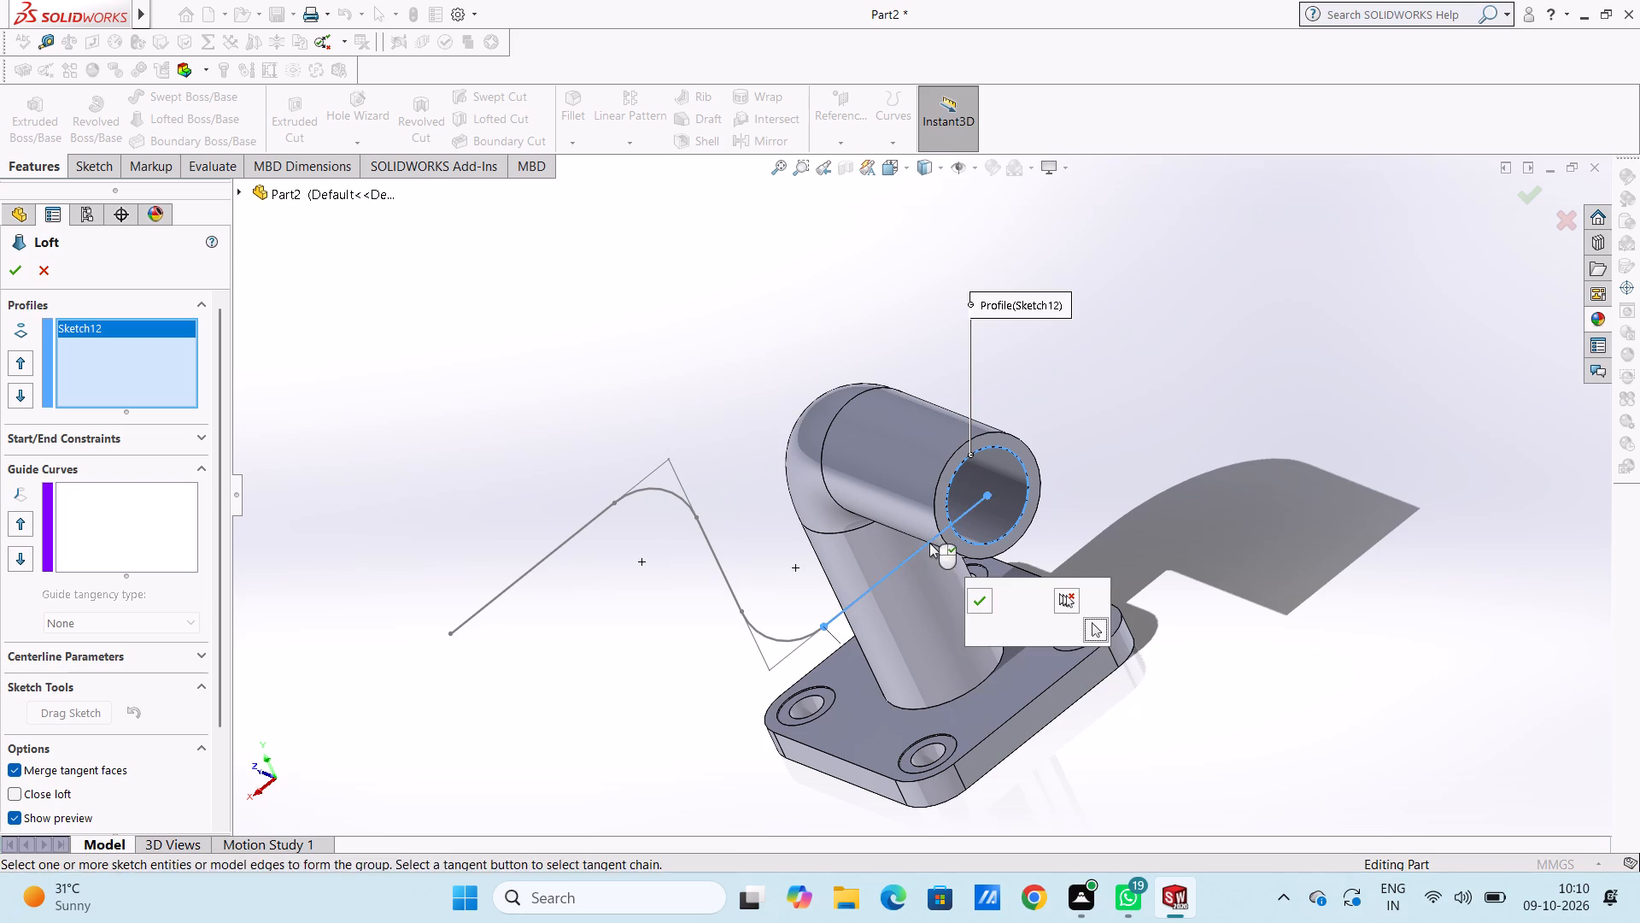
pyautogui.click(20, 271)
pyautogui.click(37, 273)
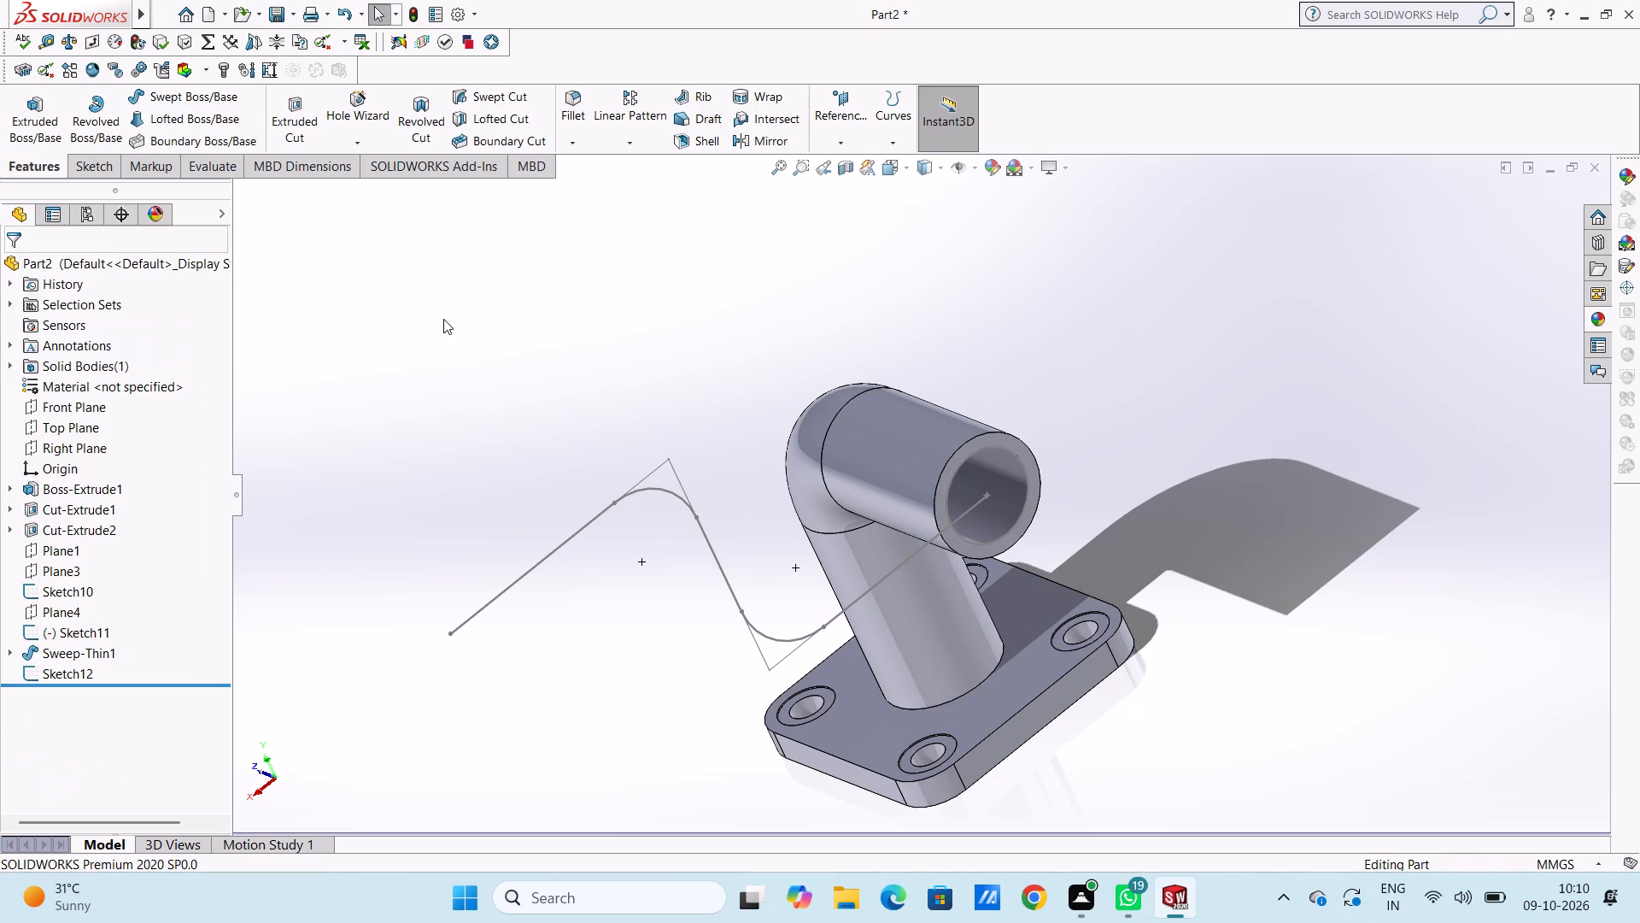
# Examine how the Sketch10 path meets the pipe's open end from several angles and from the front.
pyautogui.moveTo(442, 316); pyautogui.dragTo(588, 412, button='middle')
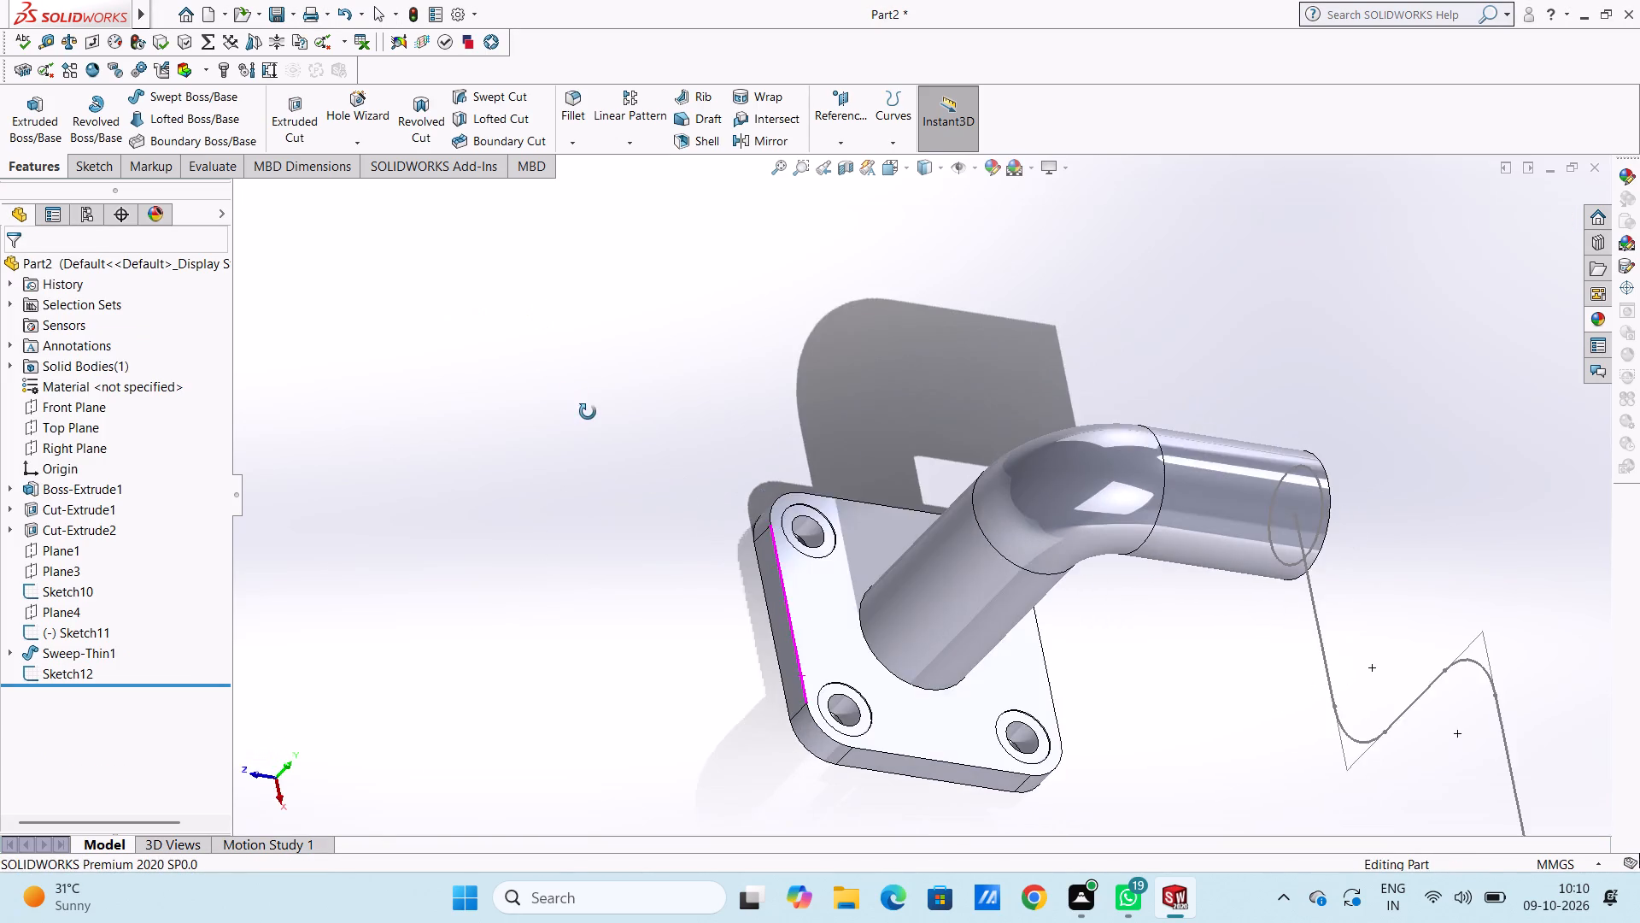
pyautogui.moveTo(588, 412); pyautogui.dragTo(509, 397, button='middle')
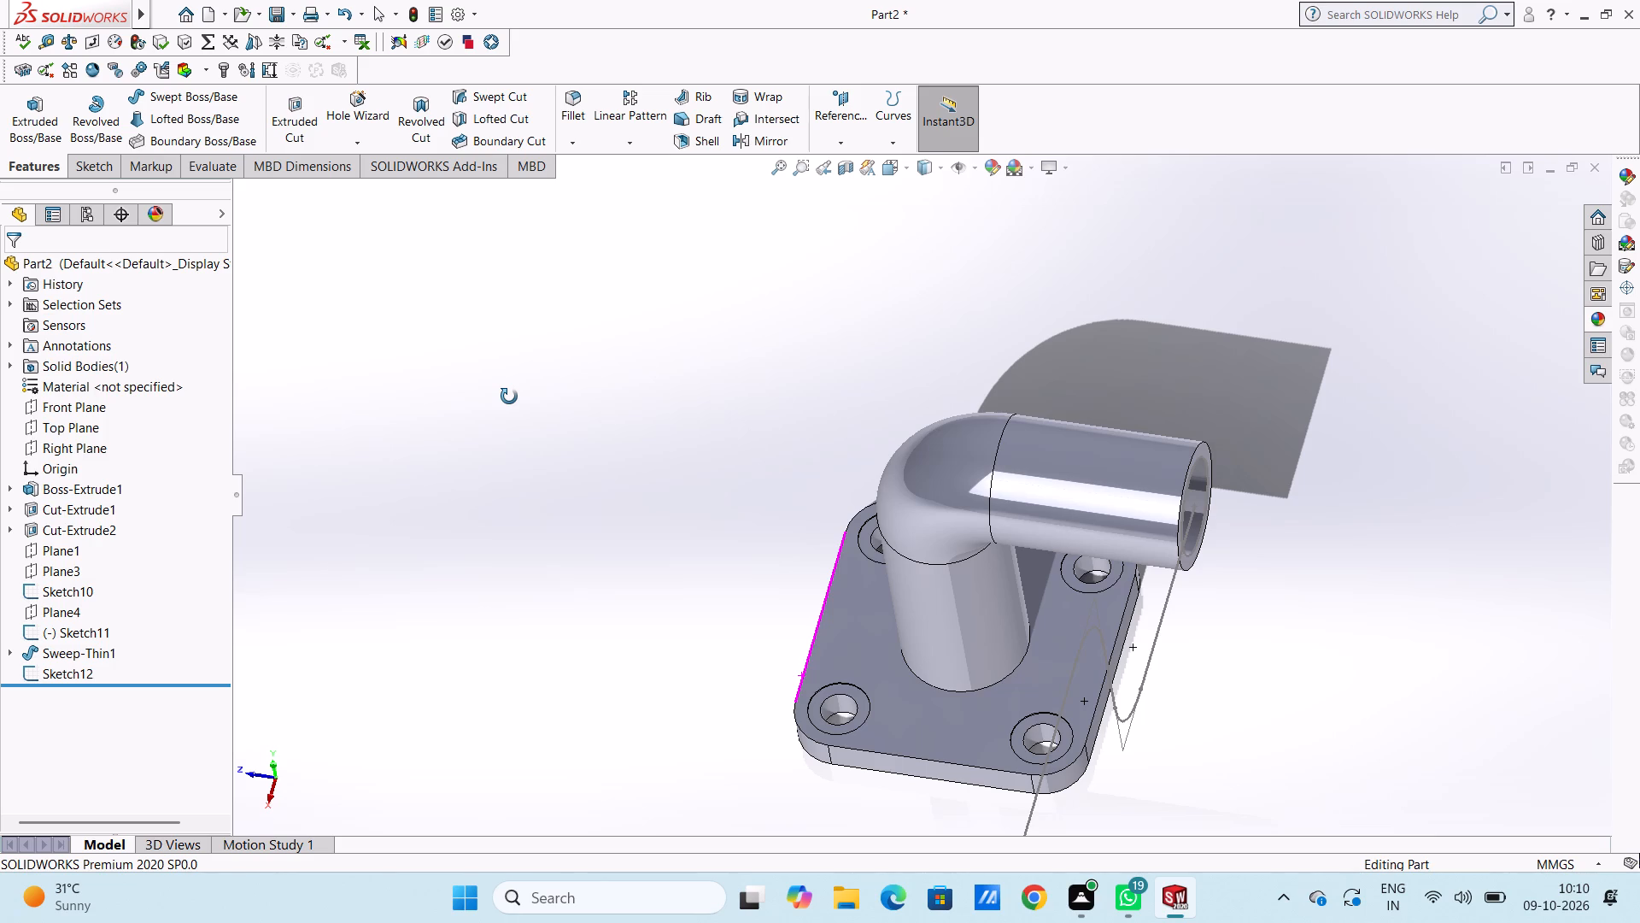
pyautogui.moveTo(509, 397); pyautogui.dragTo(499, 399, button='middle')
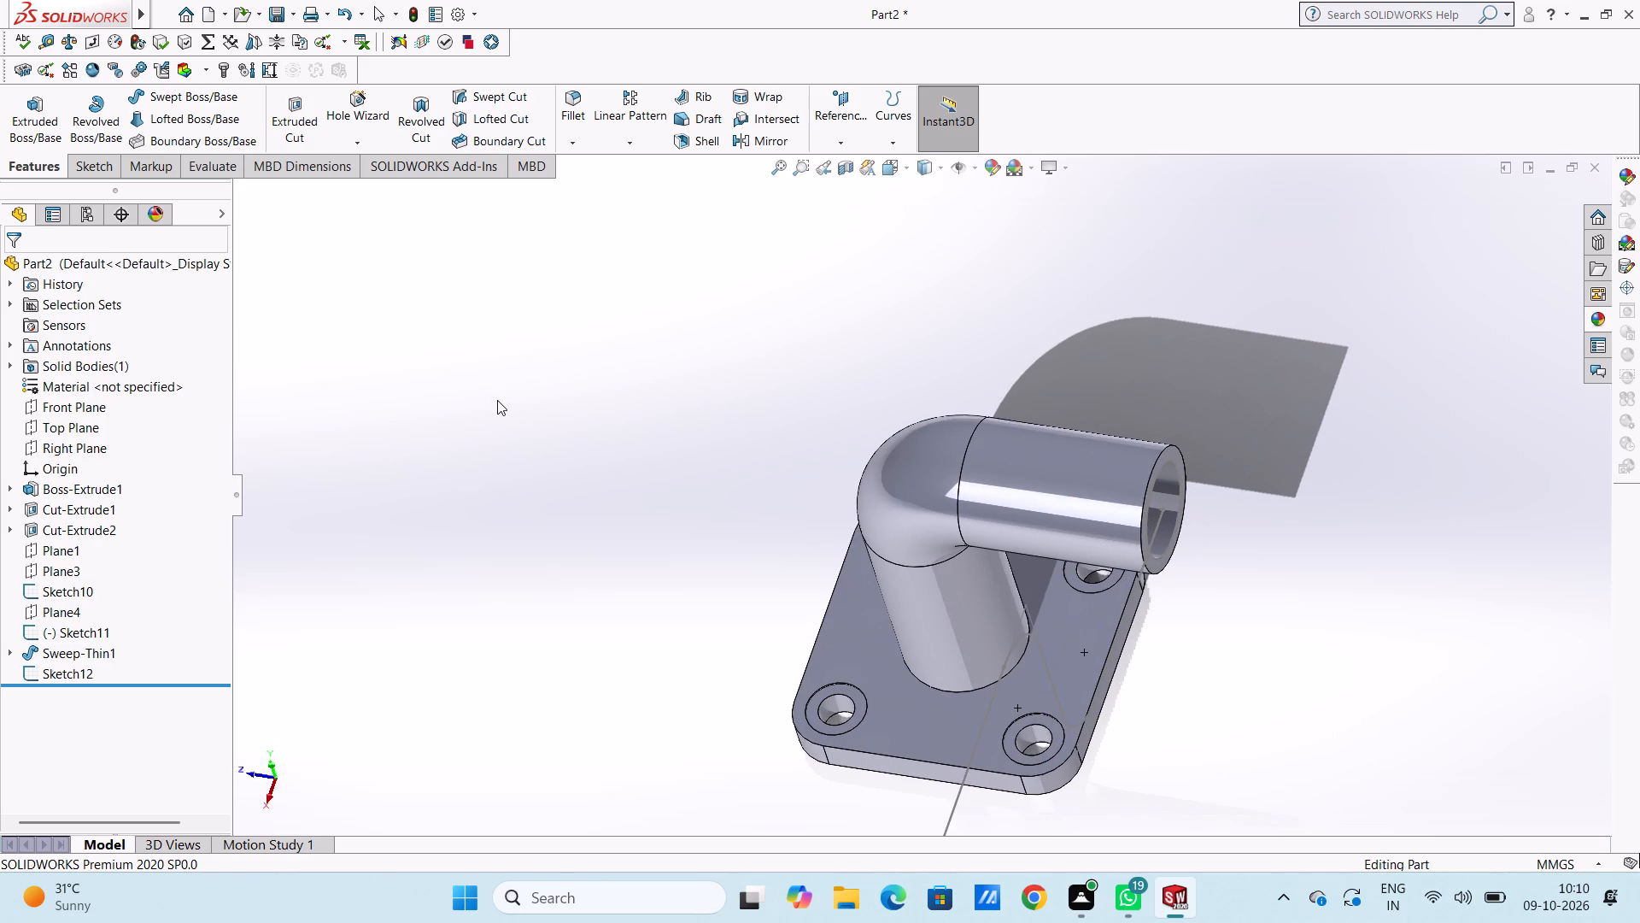
pyautogui.scroll(2, 670, 414)
pyautogui.moveTo(666, 521); pyautogui.dragTo(669, 513, button='middle')
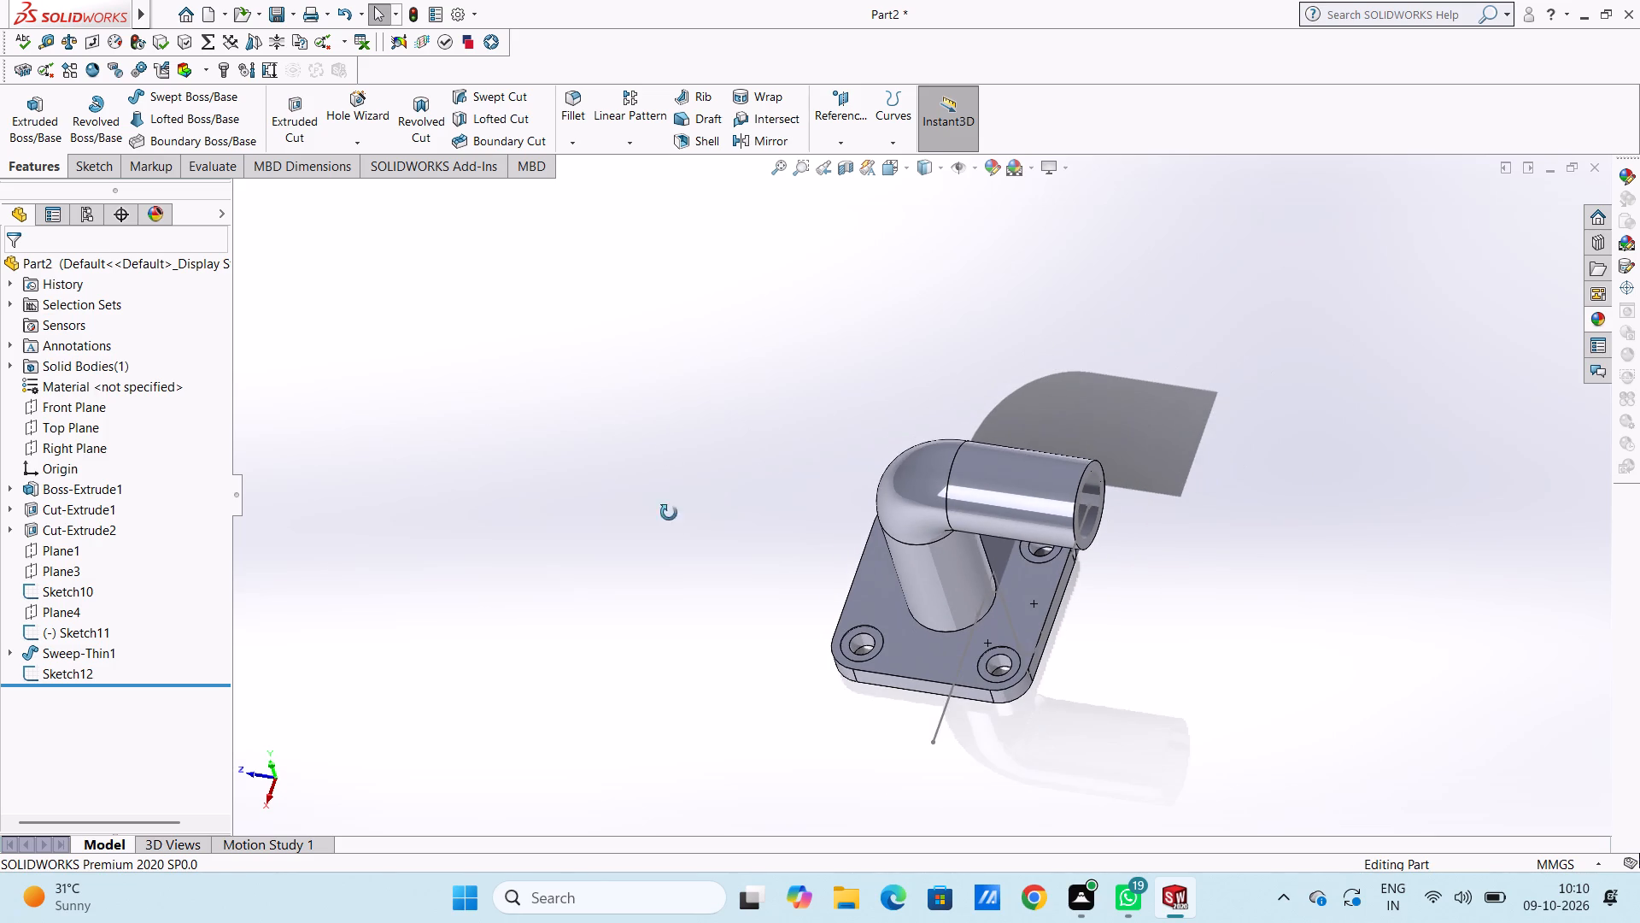
pyautogui.moveTo(669, 513); pyautogui.dragTo(676, 402, button='middle')
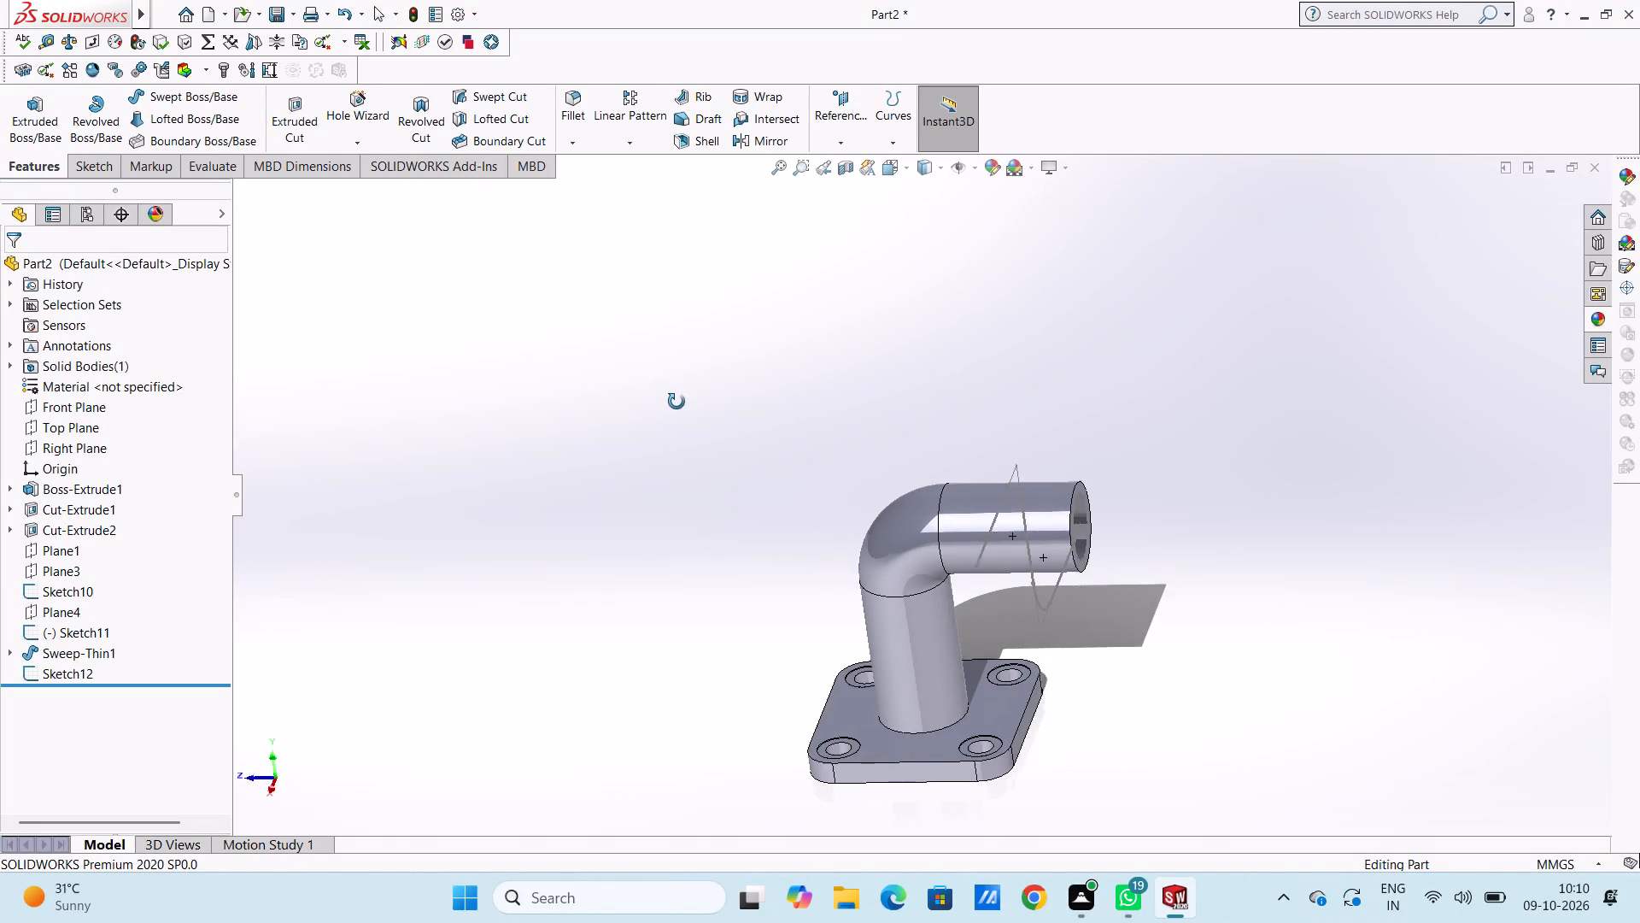
pyautogui.moveTo(676, 402); pyautogui.dragTo(632, 400, button='middle')
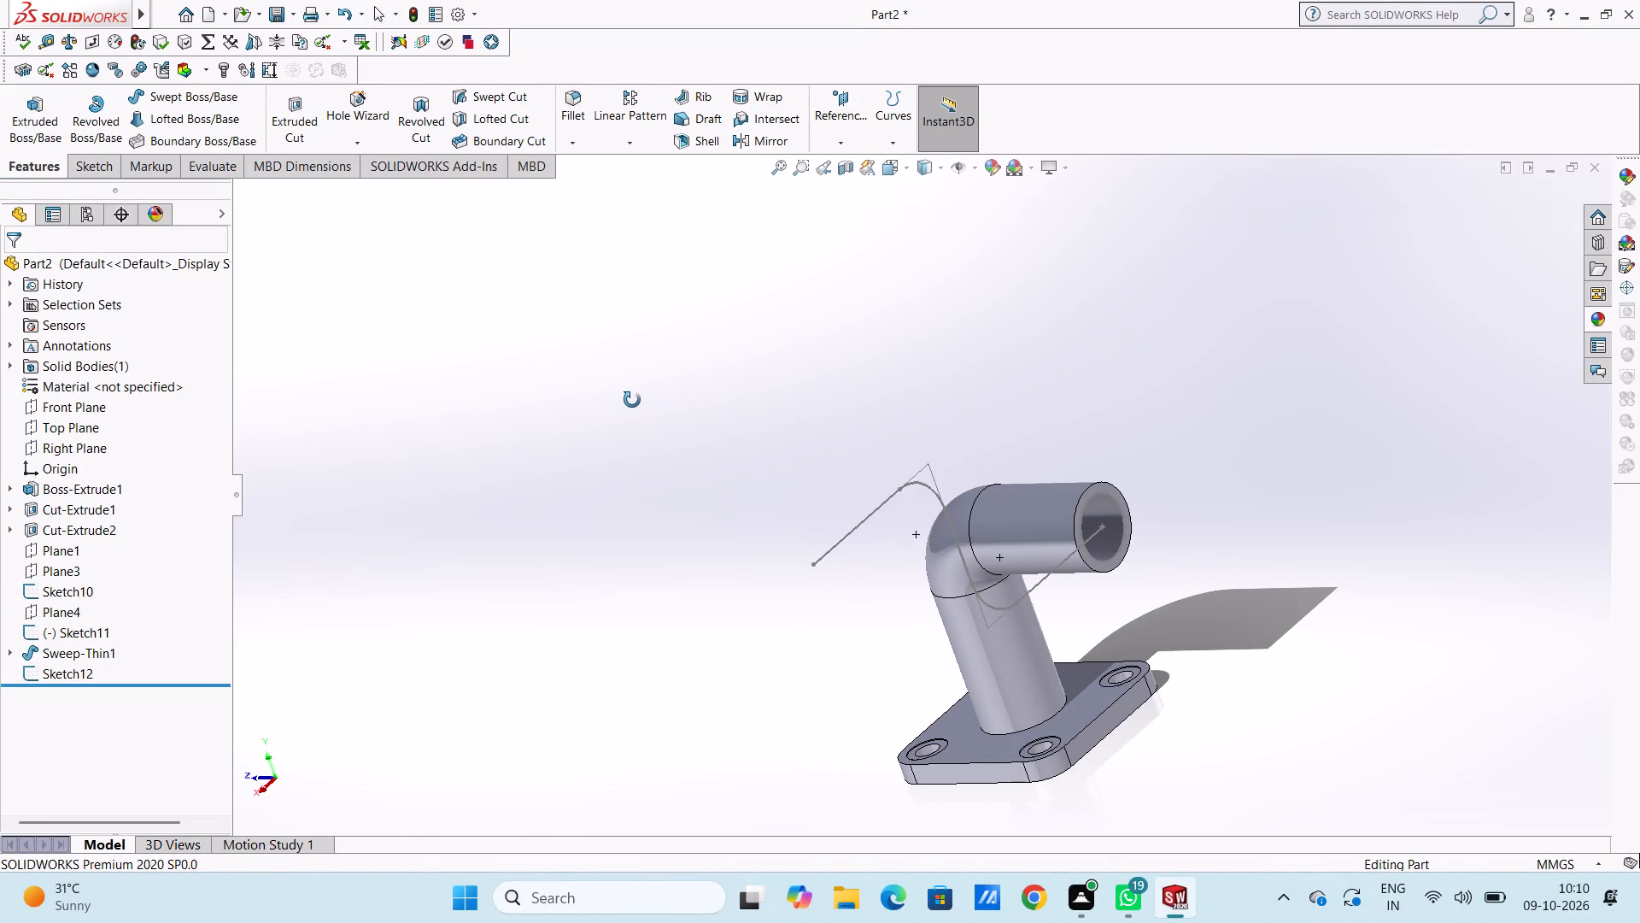
pyautogui.moveTo(632, 400); pyautogui.dragTo(650, 400, button='middle')
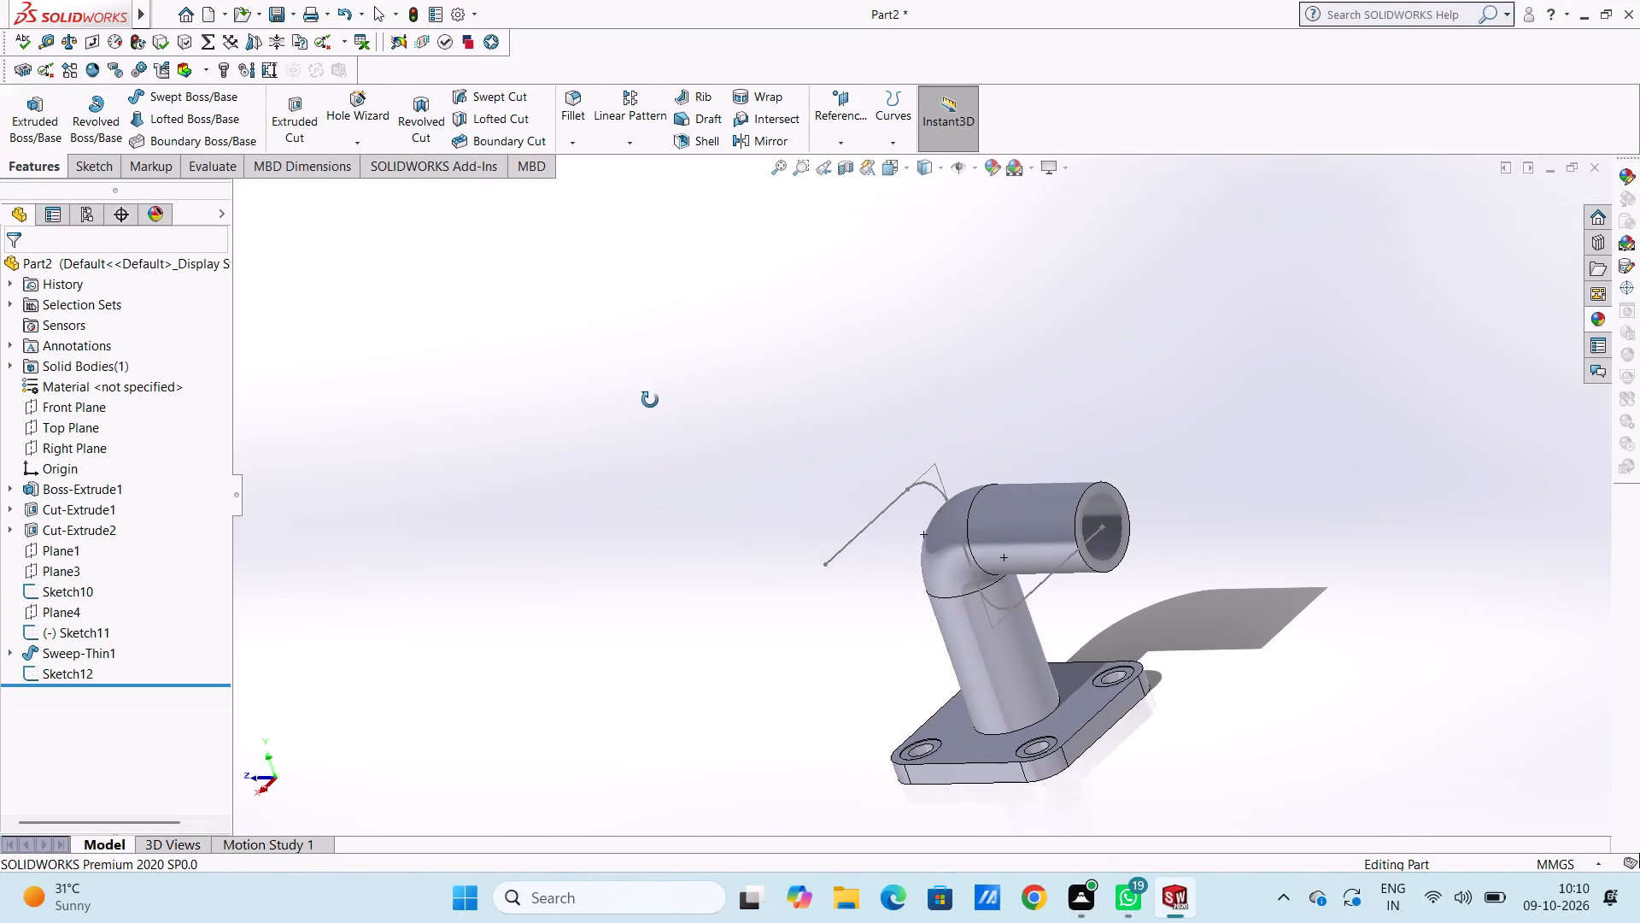
pyautogui.moveTo(650, 400); pyautogui.dragTo(672, 400, button='middle')
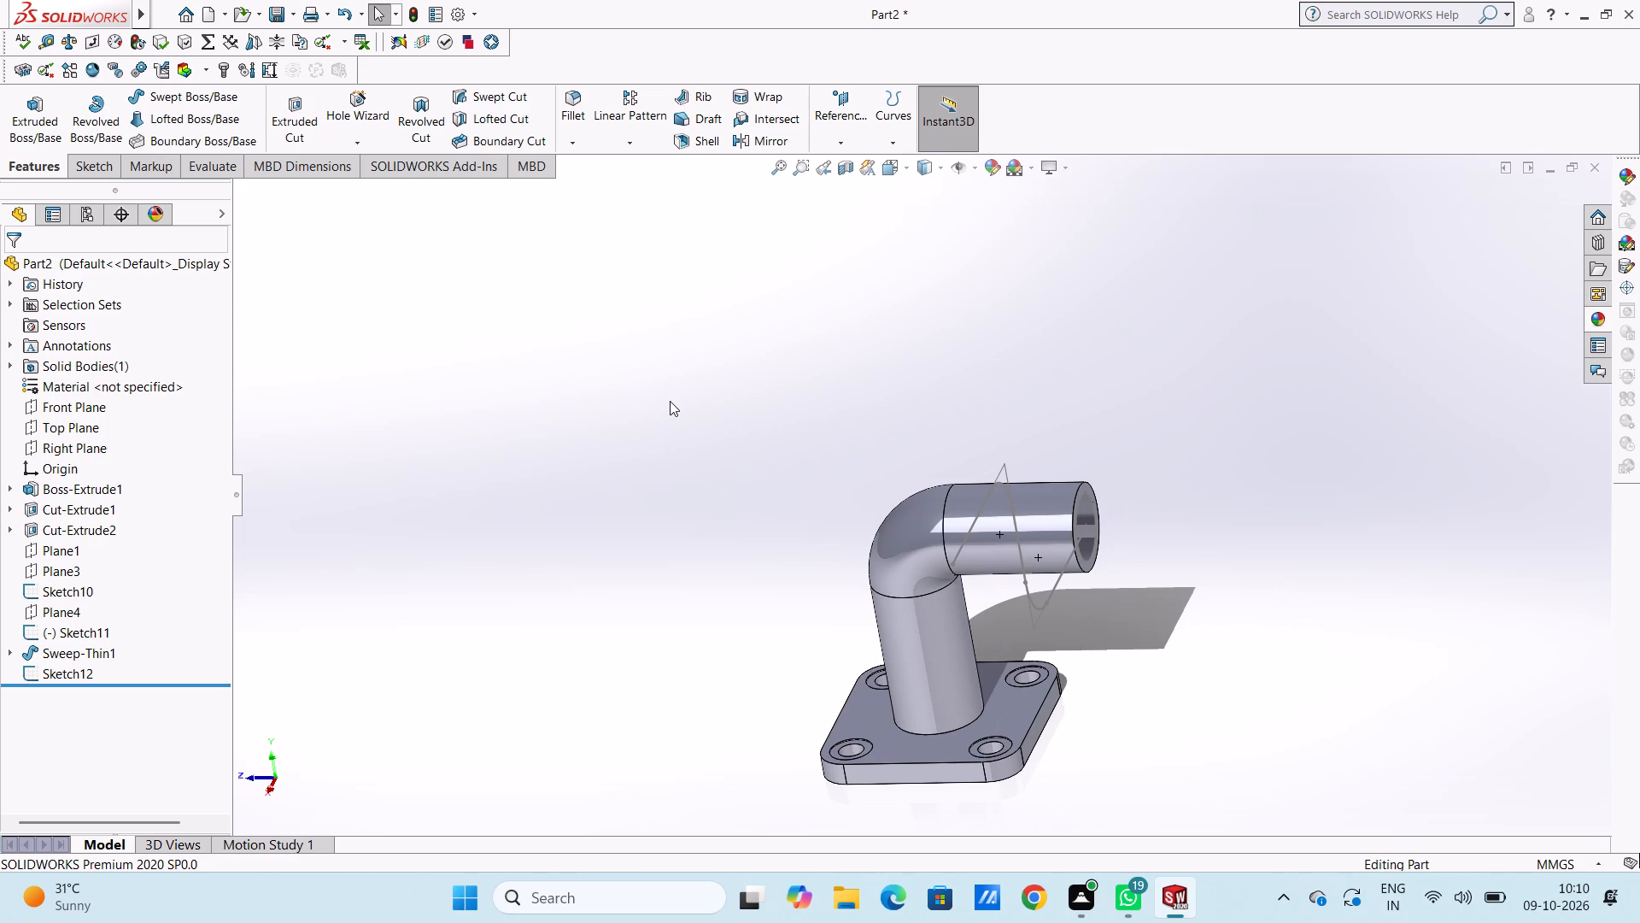
pyautogui.hotkey('ctrl', '1')
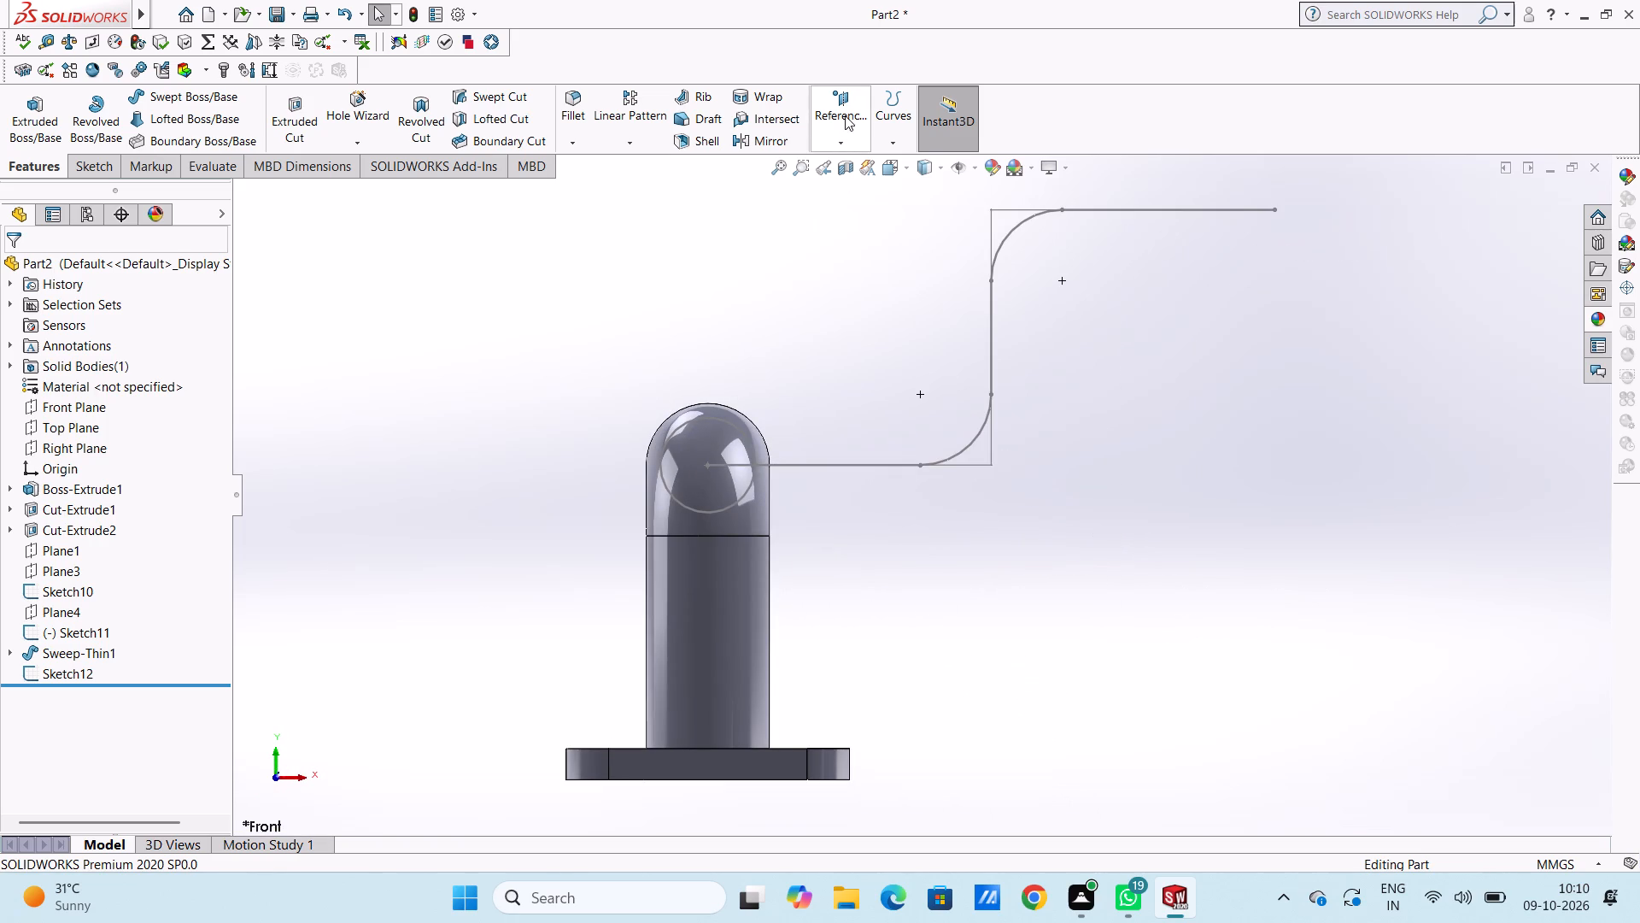
pyautogui.scroll(2, 839, 383)
pyautogui.moveTo(852, 249); pyautogui.dragTo(858, 271)
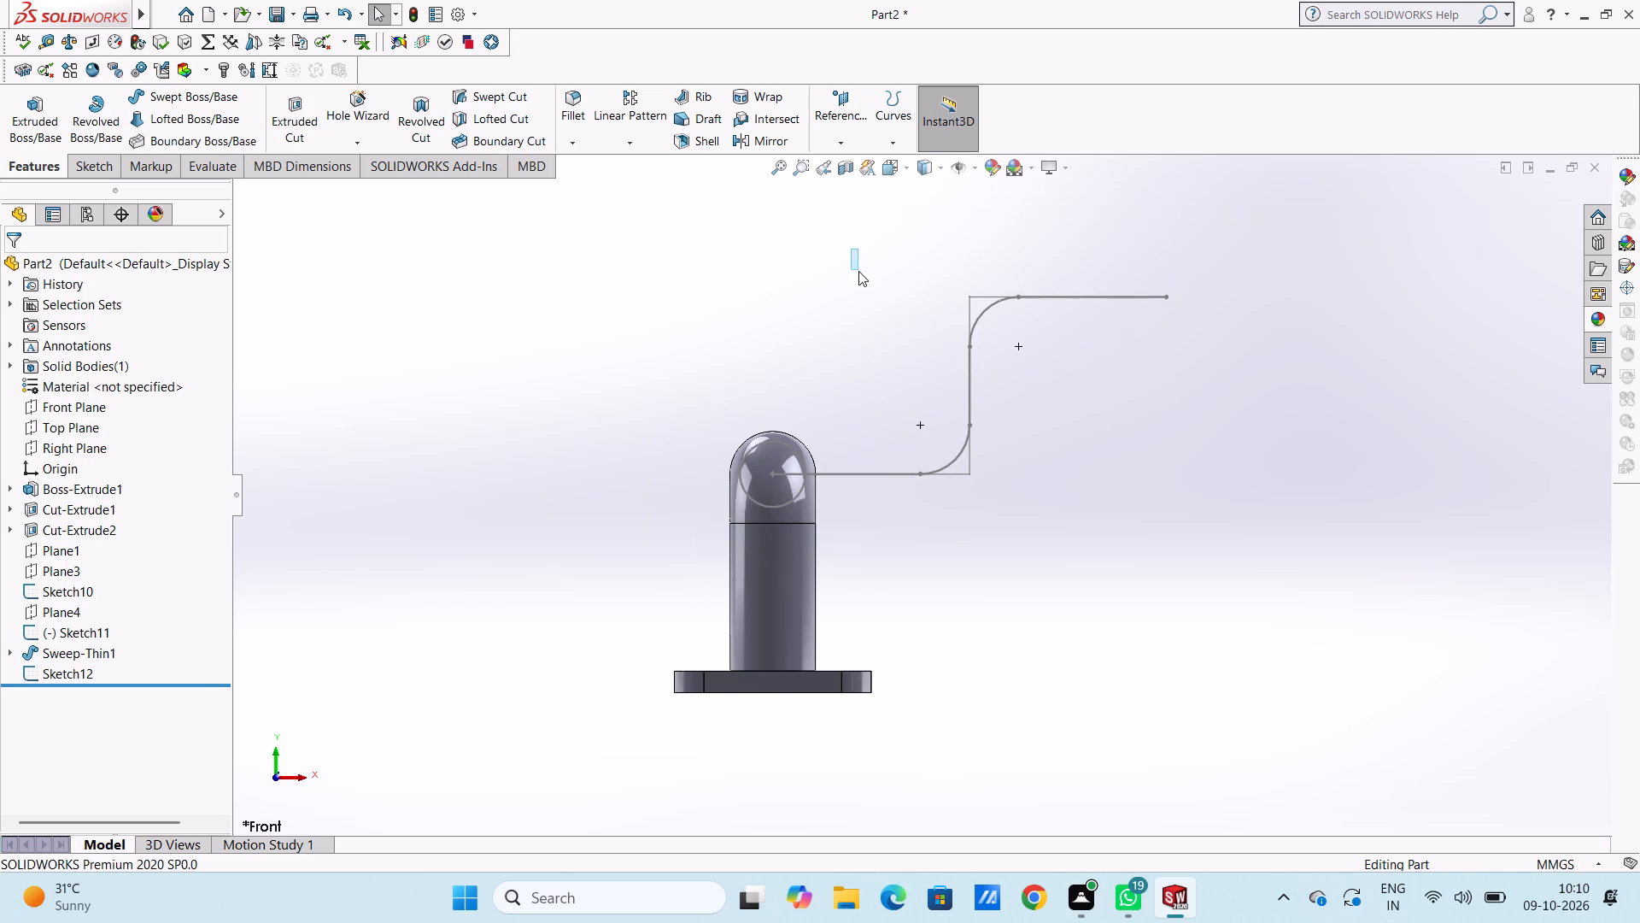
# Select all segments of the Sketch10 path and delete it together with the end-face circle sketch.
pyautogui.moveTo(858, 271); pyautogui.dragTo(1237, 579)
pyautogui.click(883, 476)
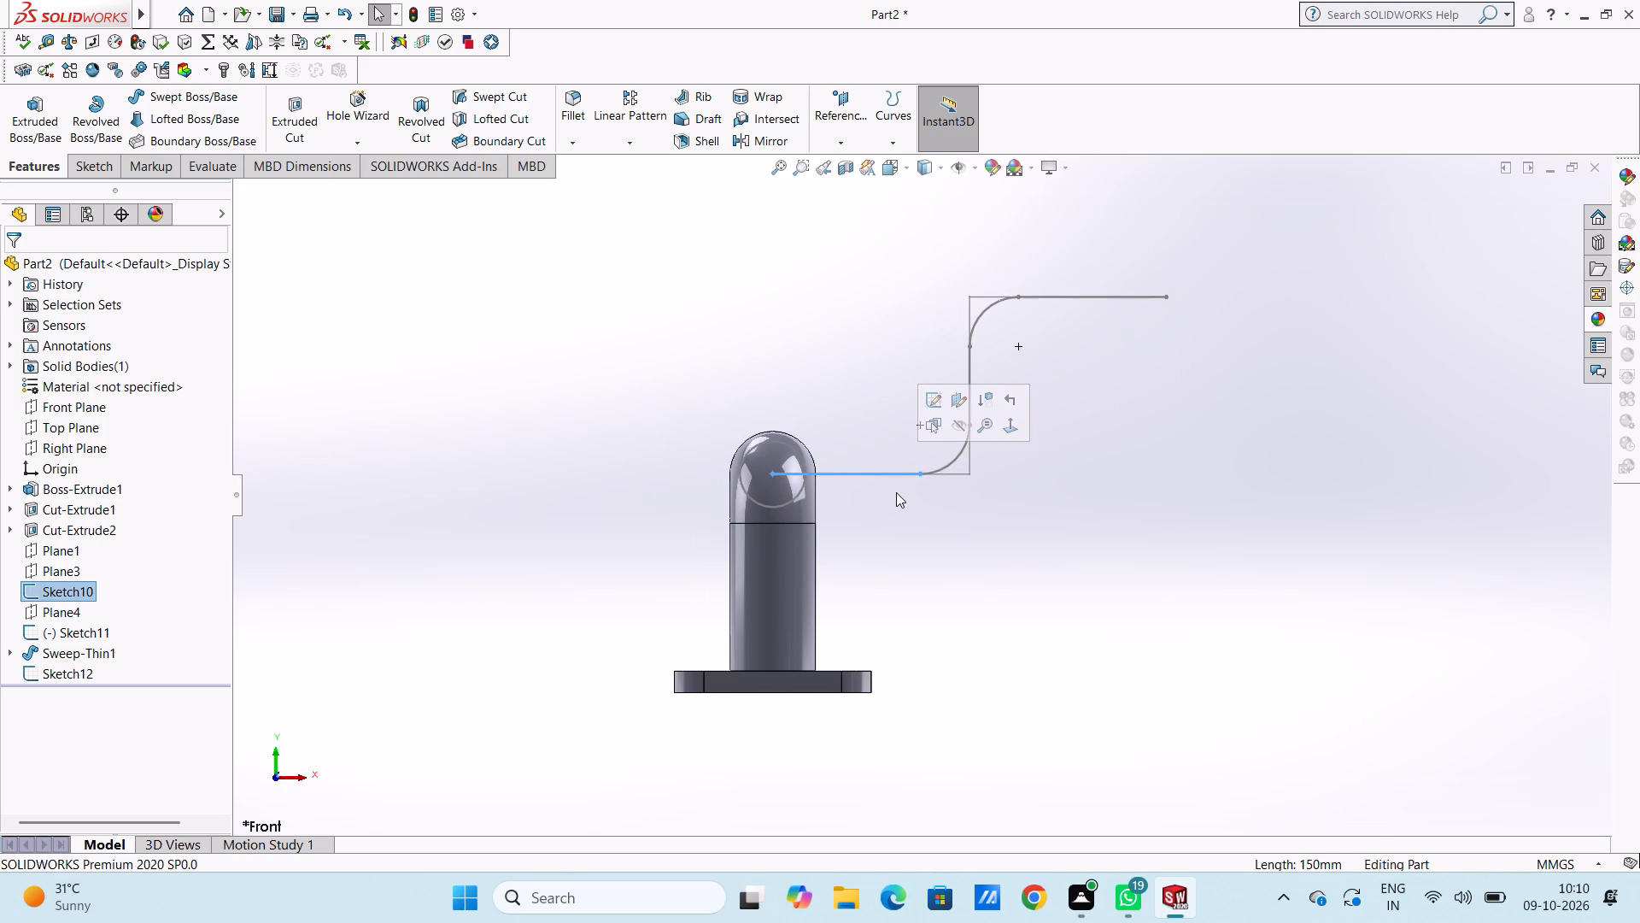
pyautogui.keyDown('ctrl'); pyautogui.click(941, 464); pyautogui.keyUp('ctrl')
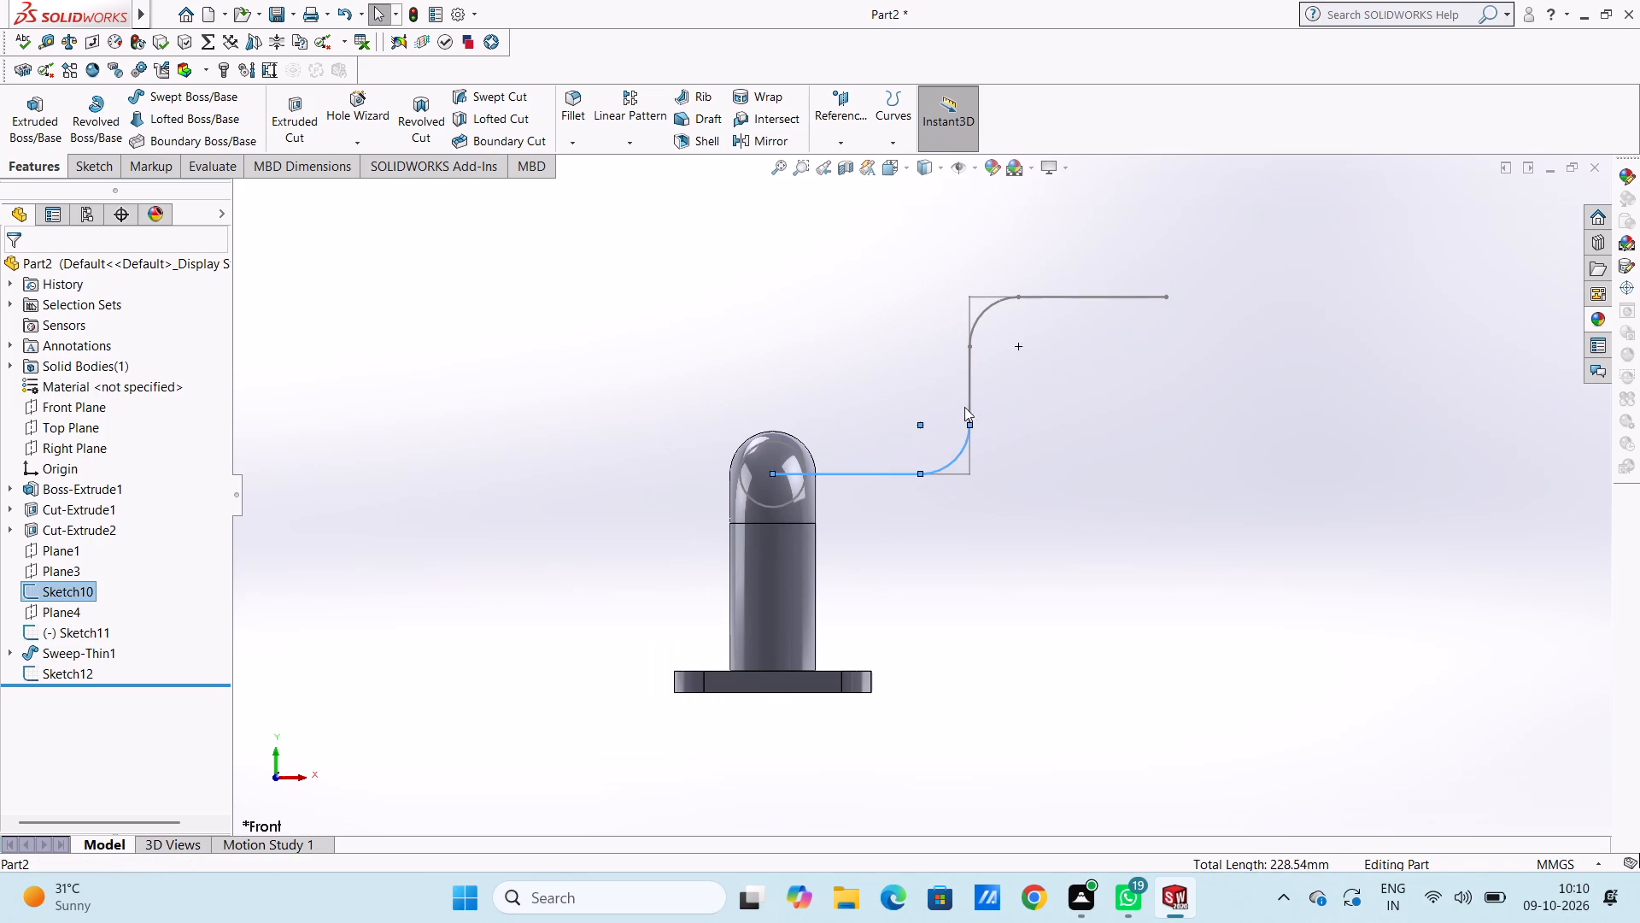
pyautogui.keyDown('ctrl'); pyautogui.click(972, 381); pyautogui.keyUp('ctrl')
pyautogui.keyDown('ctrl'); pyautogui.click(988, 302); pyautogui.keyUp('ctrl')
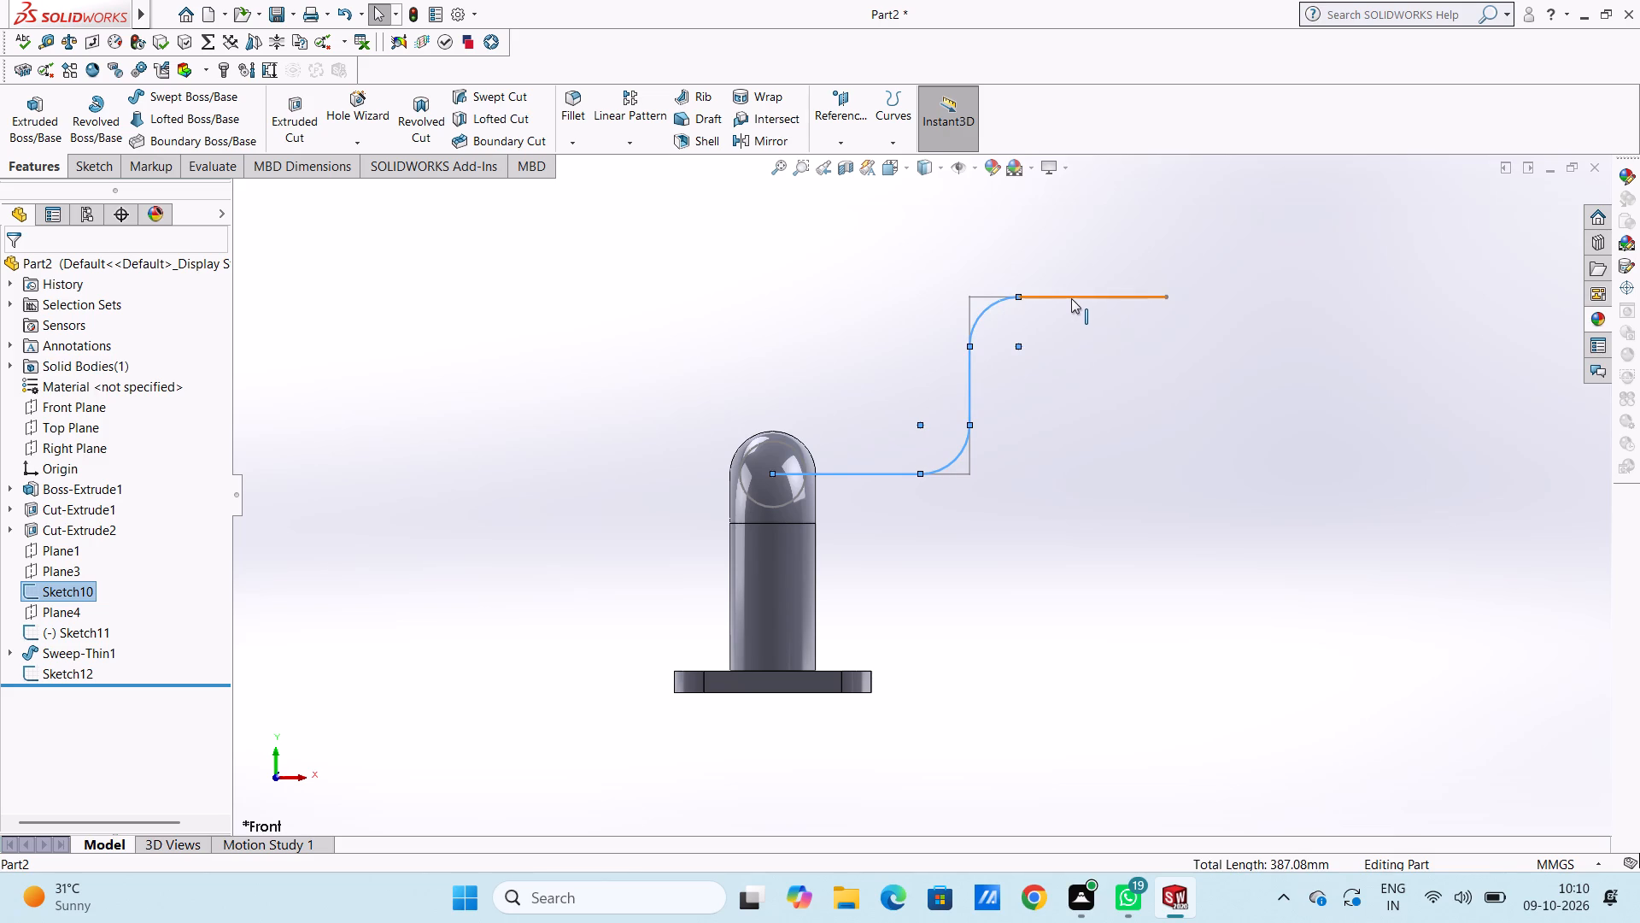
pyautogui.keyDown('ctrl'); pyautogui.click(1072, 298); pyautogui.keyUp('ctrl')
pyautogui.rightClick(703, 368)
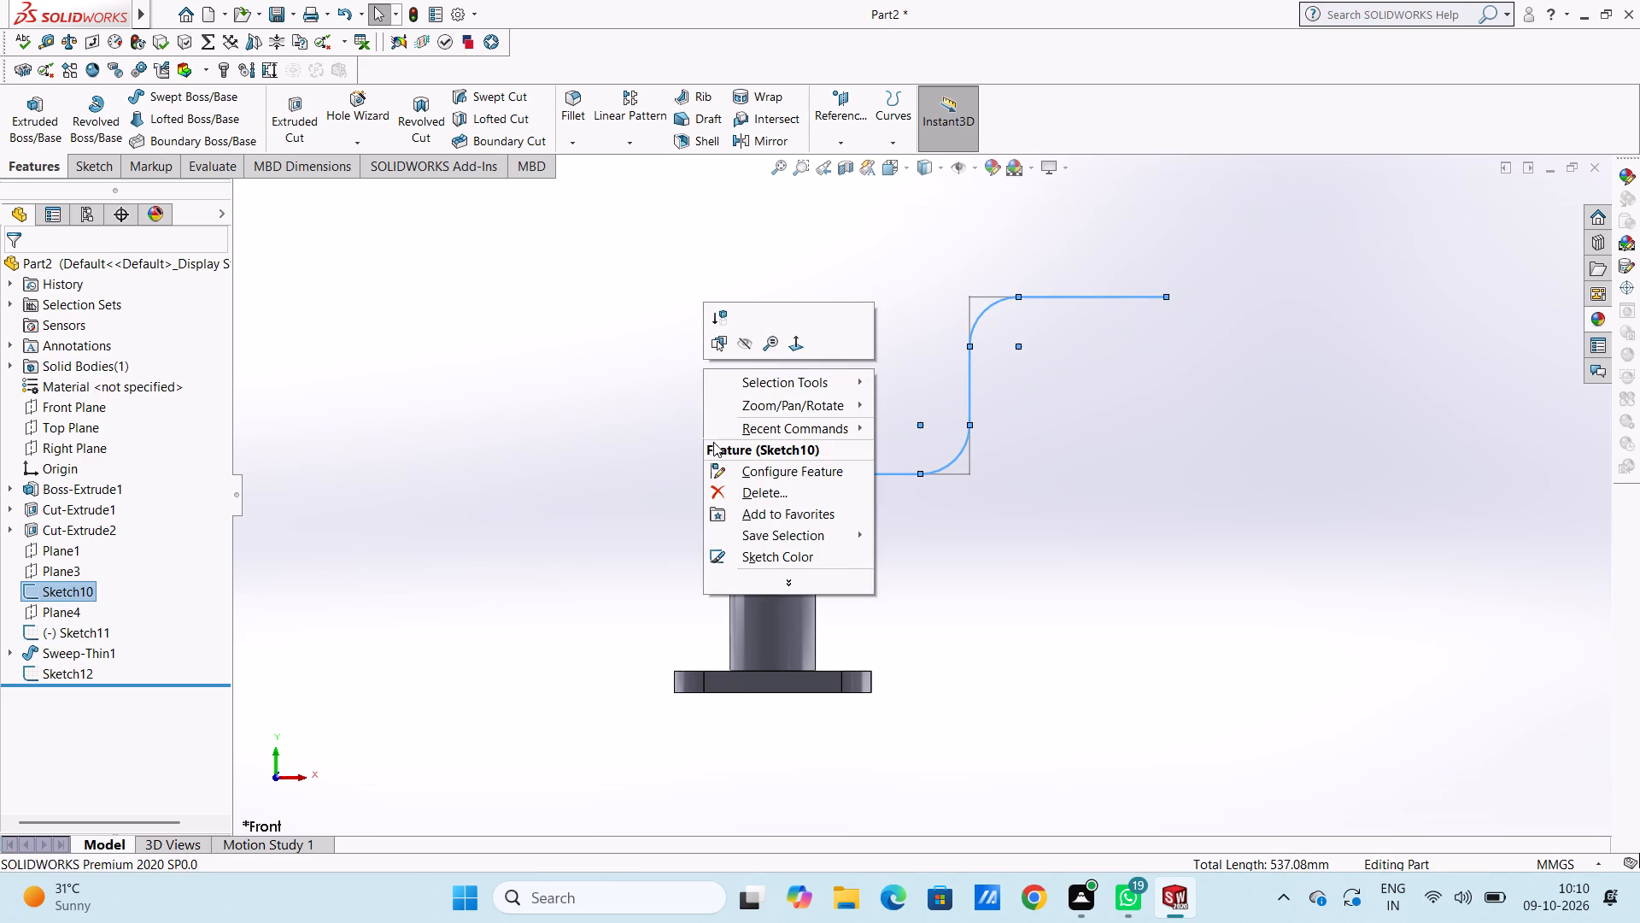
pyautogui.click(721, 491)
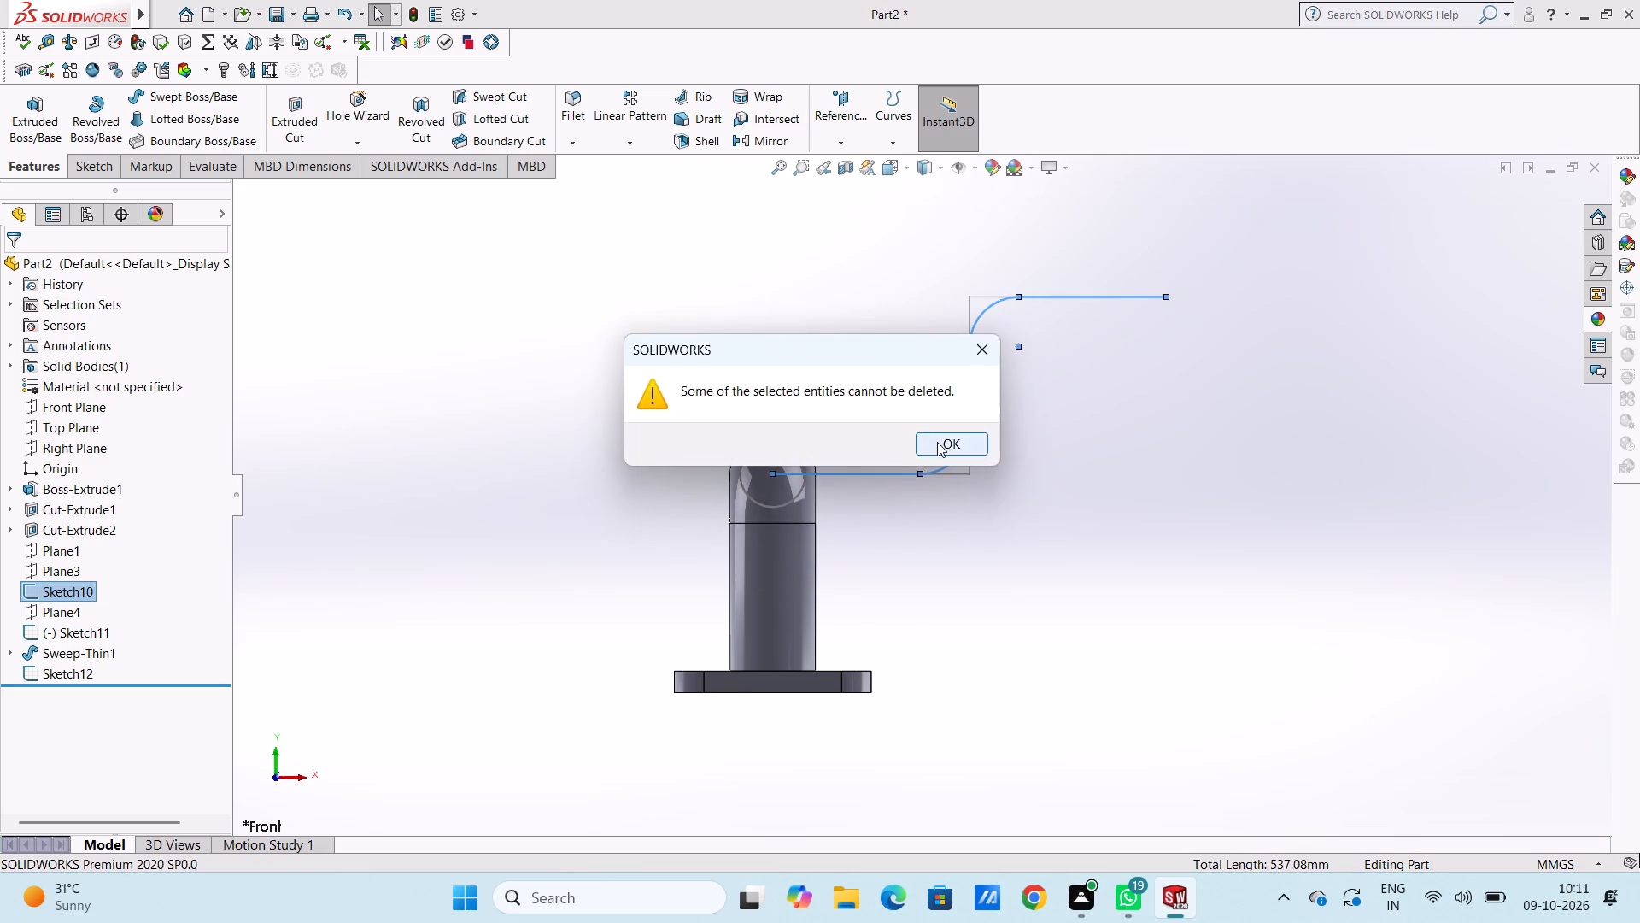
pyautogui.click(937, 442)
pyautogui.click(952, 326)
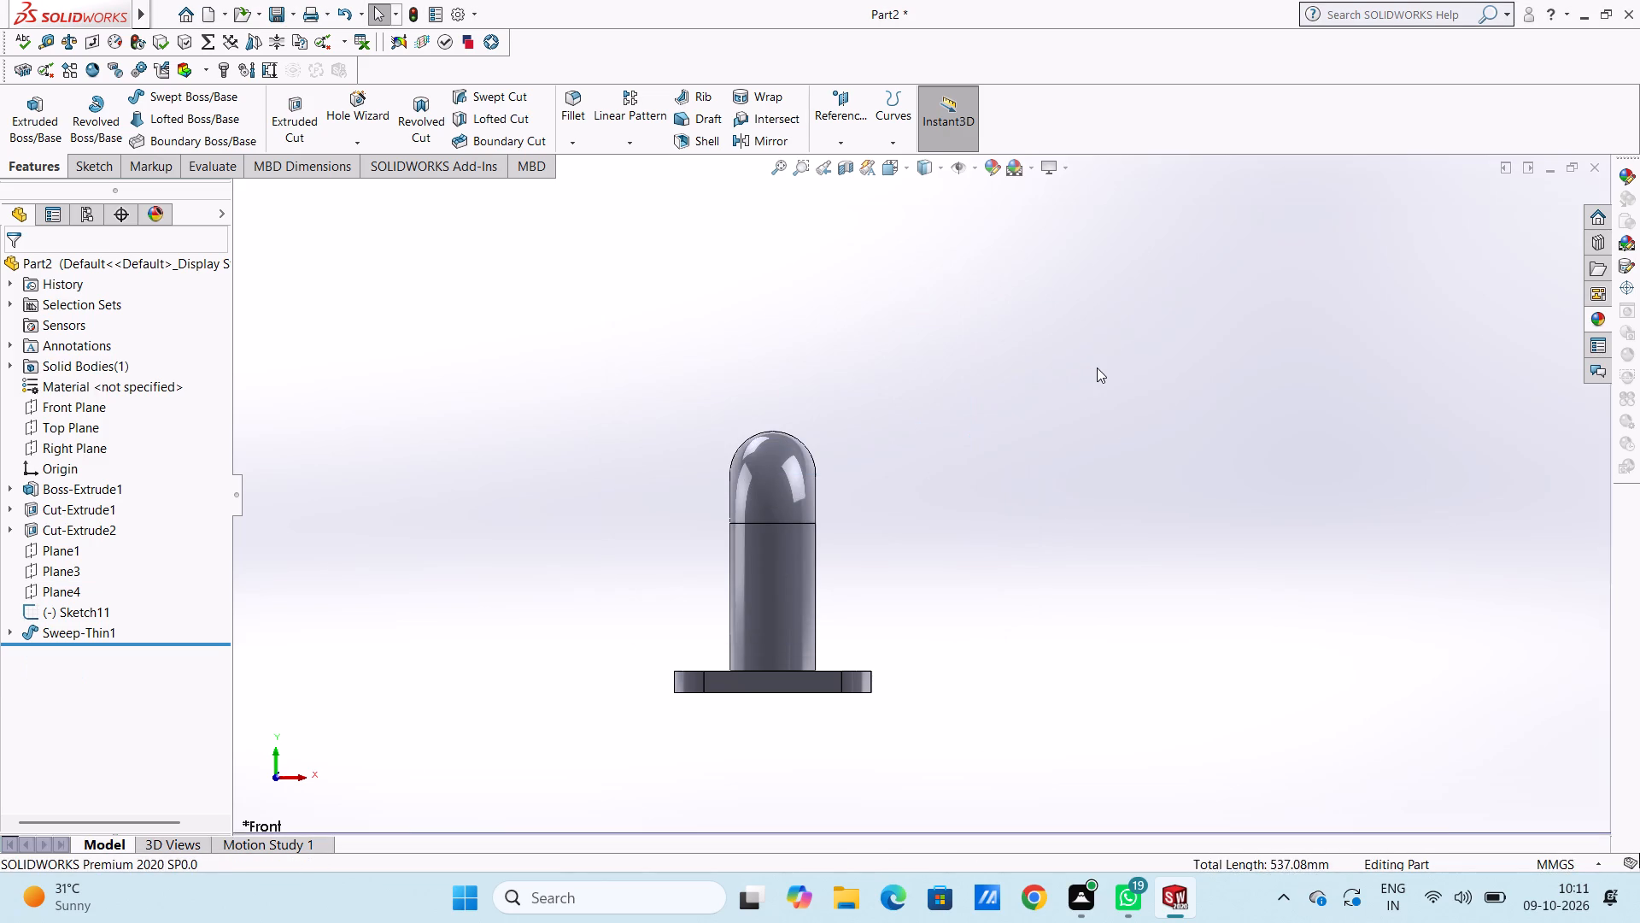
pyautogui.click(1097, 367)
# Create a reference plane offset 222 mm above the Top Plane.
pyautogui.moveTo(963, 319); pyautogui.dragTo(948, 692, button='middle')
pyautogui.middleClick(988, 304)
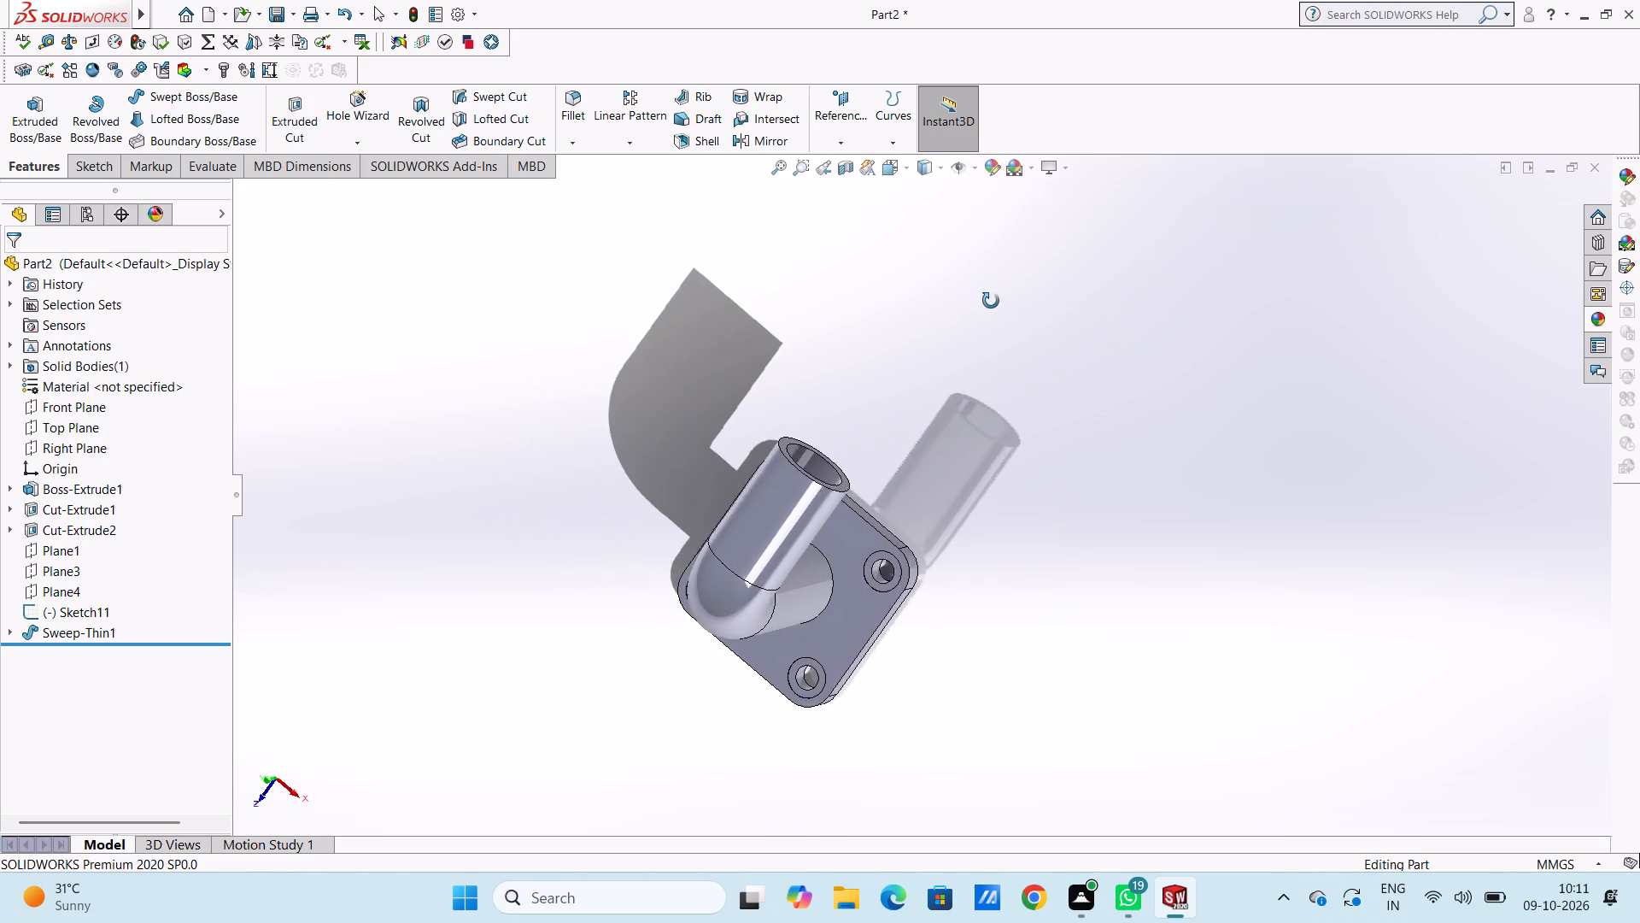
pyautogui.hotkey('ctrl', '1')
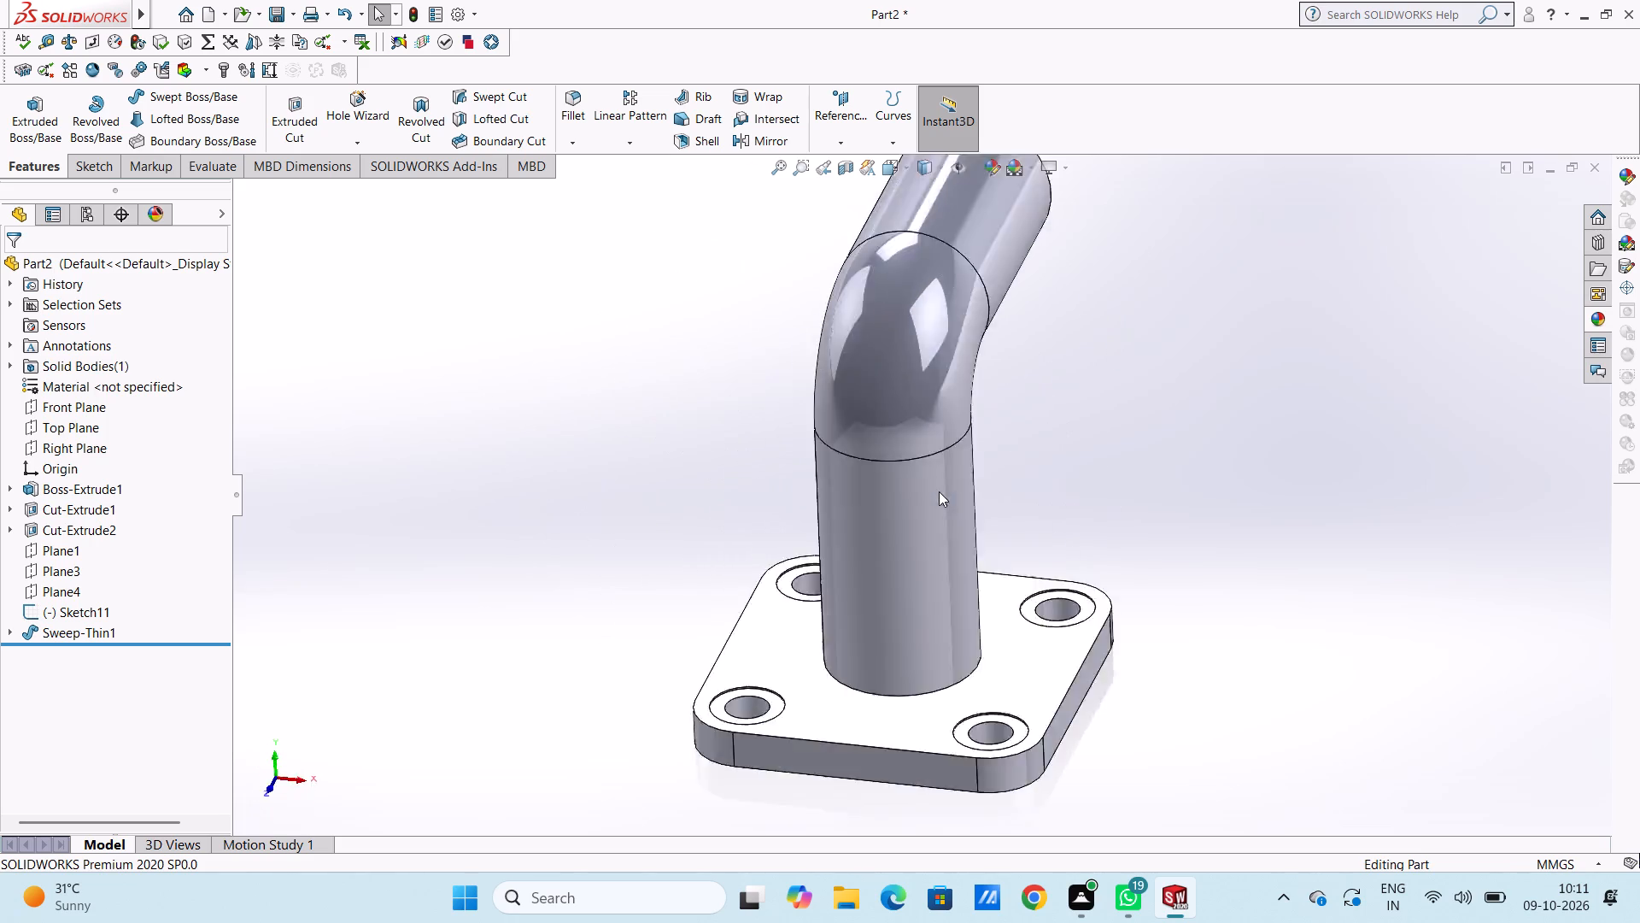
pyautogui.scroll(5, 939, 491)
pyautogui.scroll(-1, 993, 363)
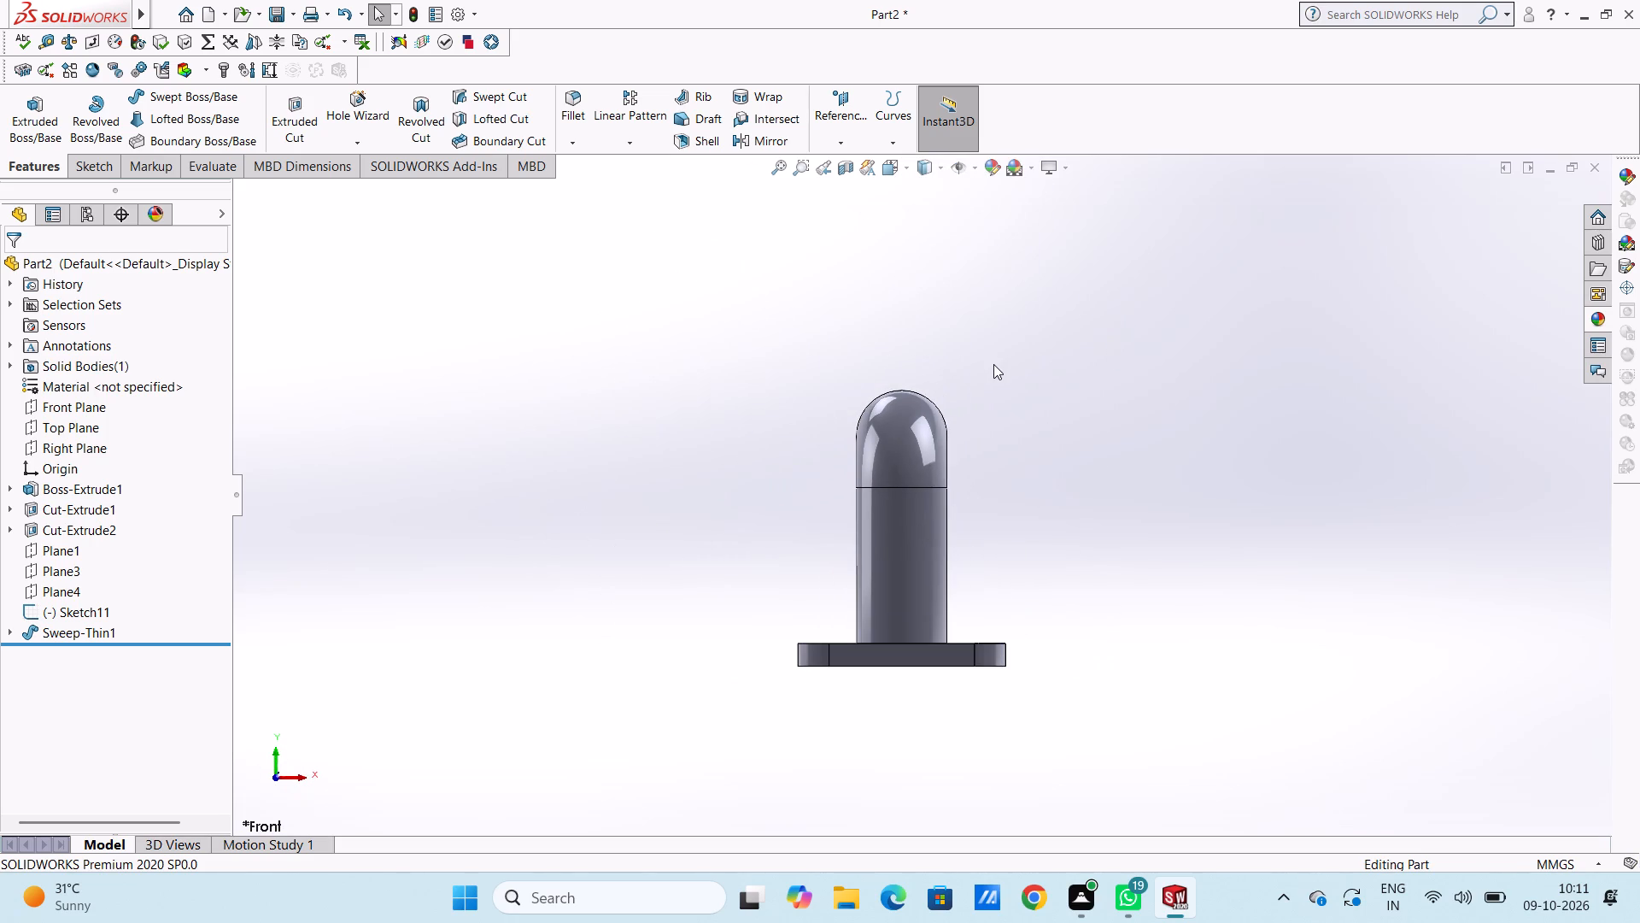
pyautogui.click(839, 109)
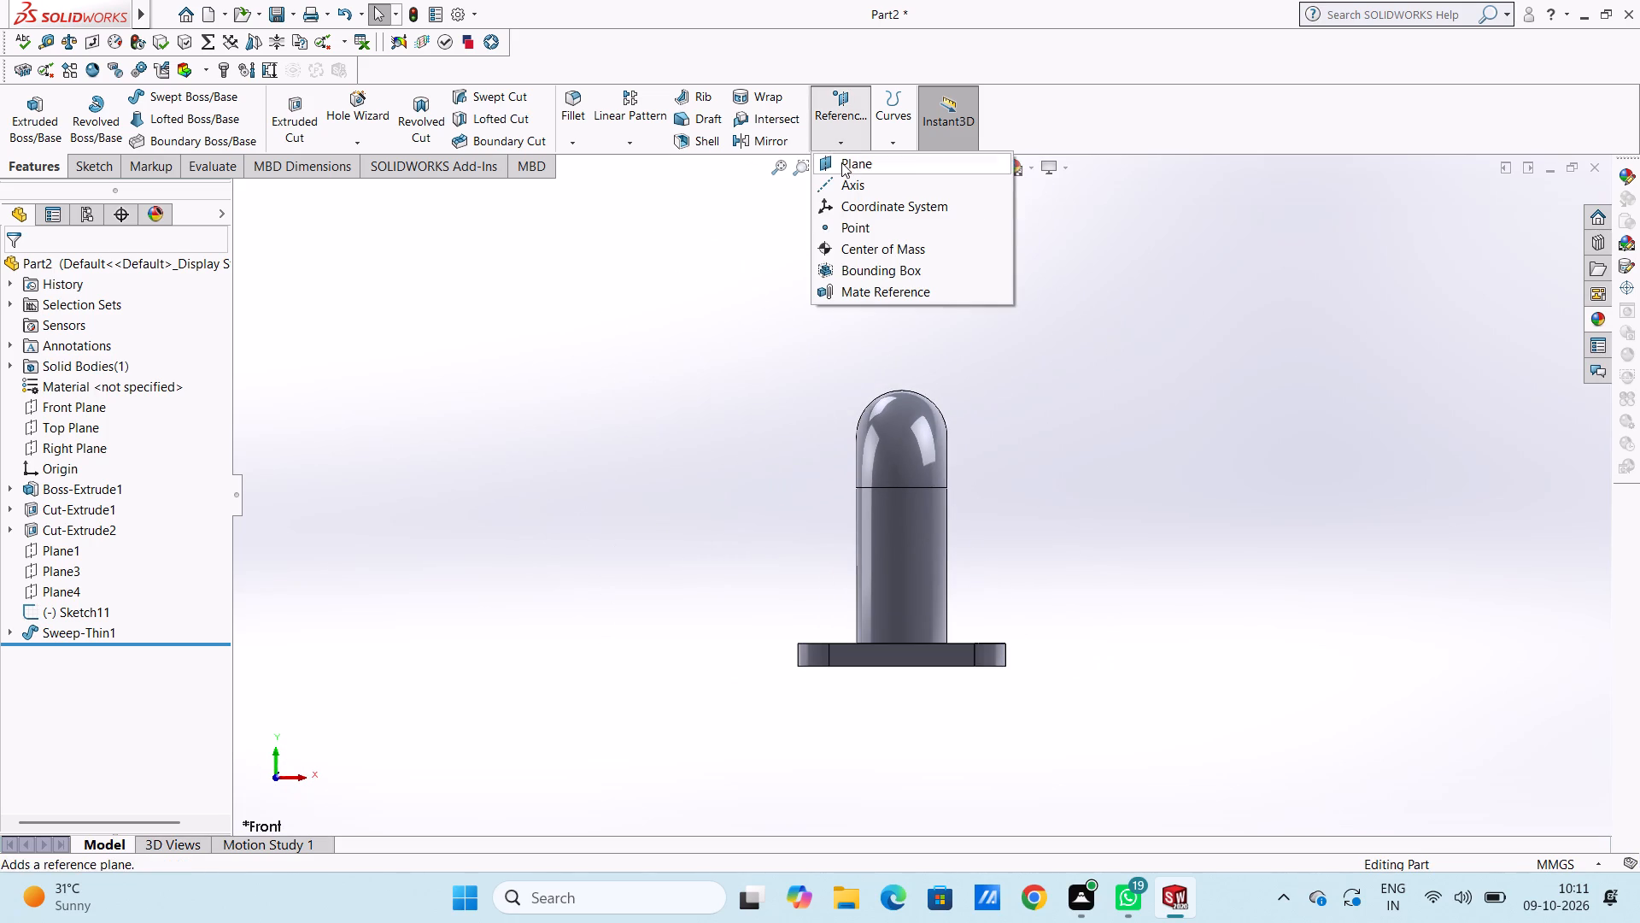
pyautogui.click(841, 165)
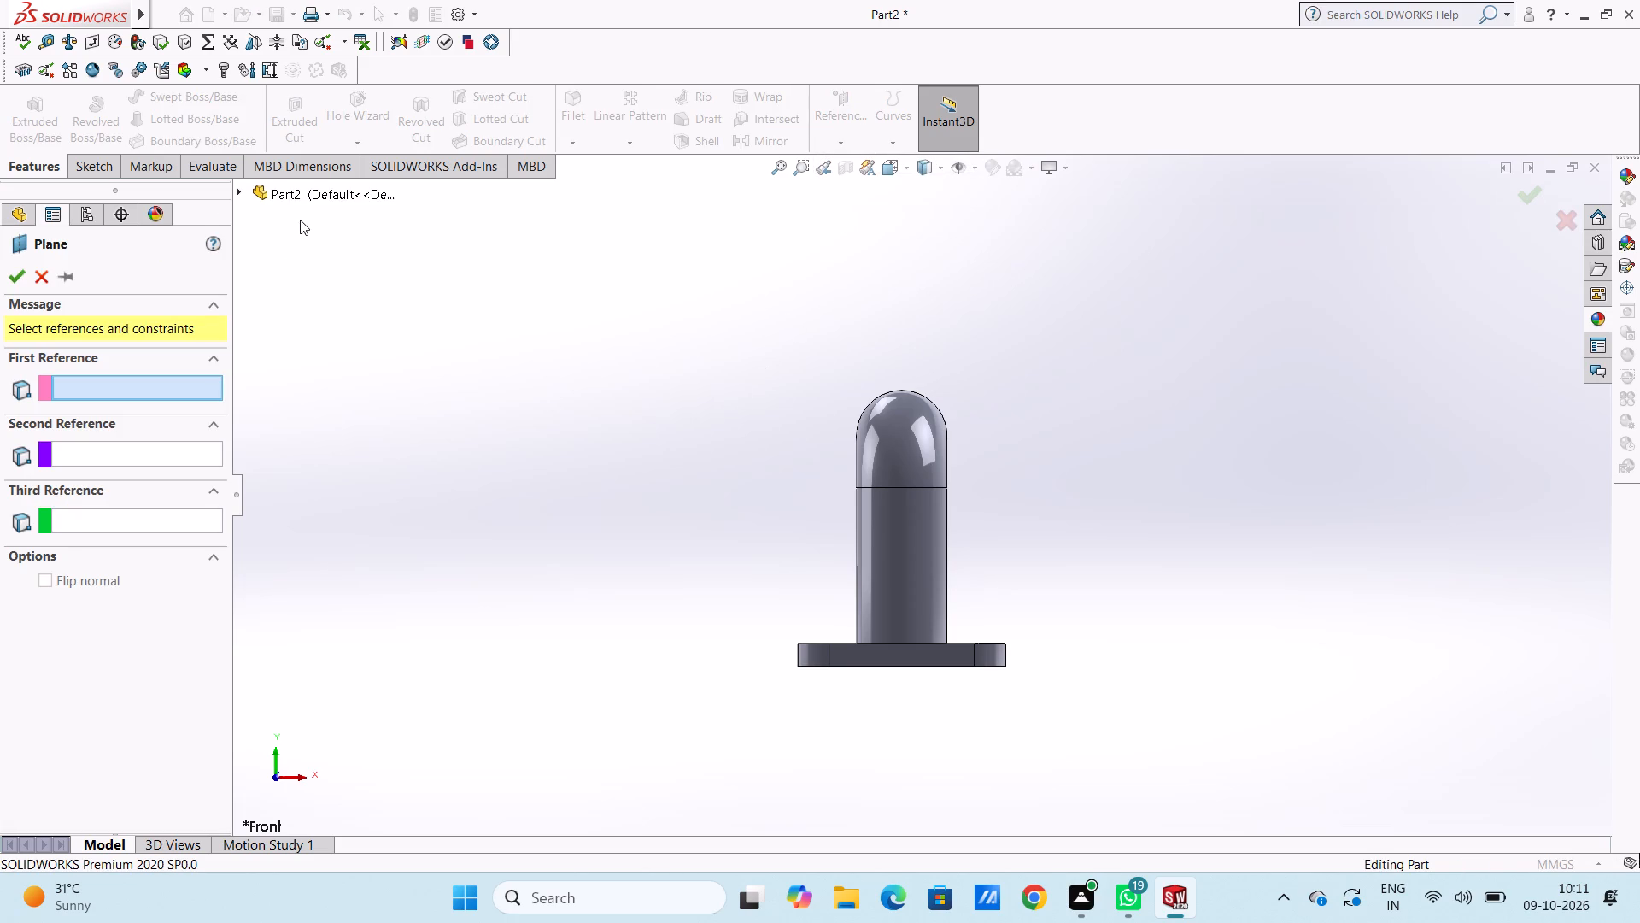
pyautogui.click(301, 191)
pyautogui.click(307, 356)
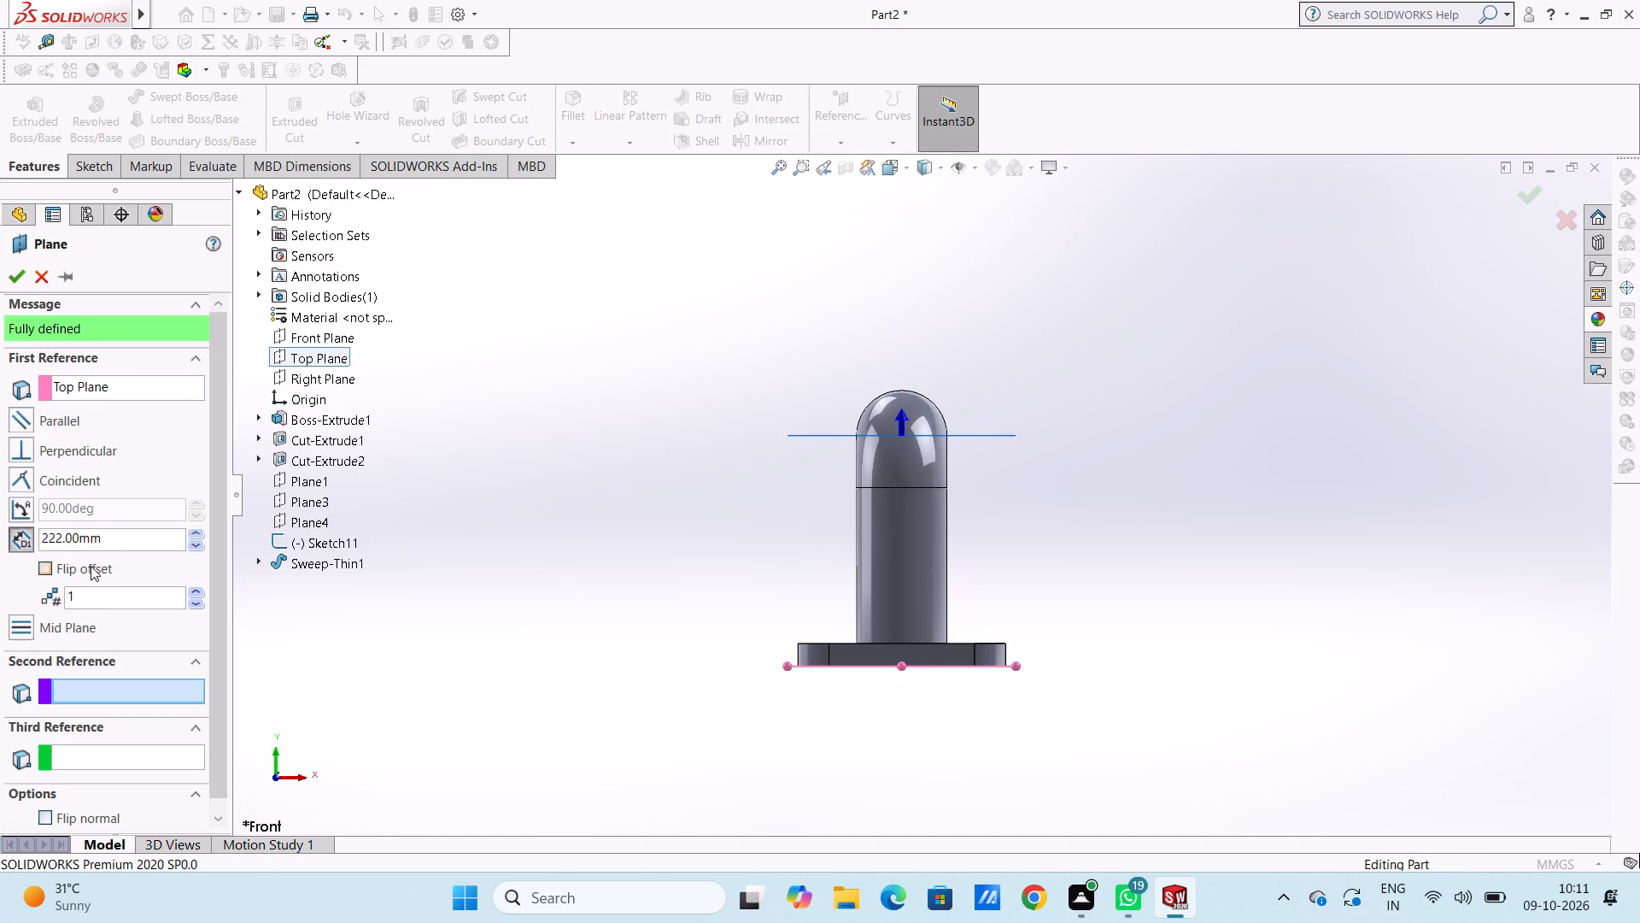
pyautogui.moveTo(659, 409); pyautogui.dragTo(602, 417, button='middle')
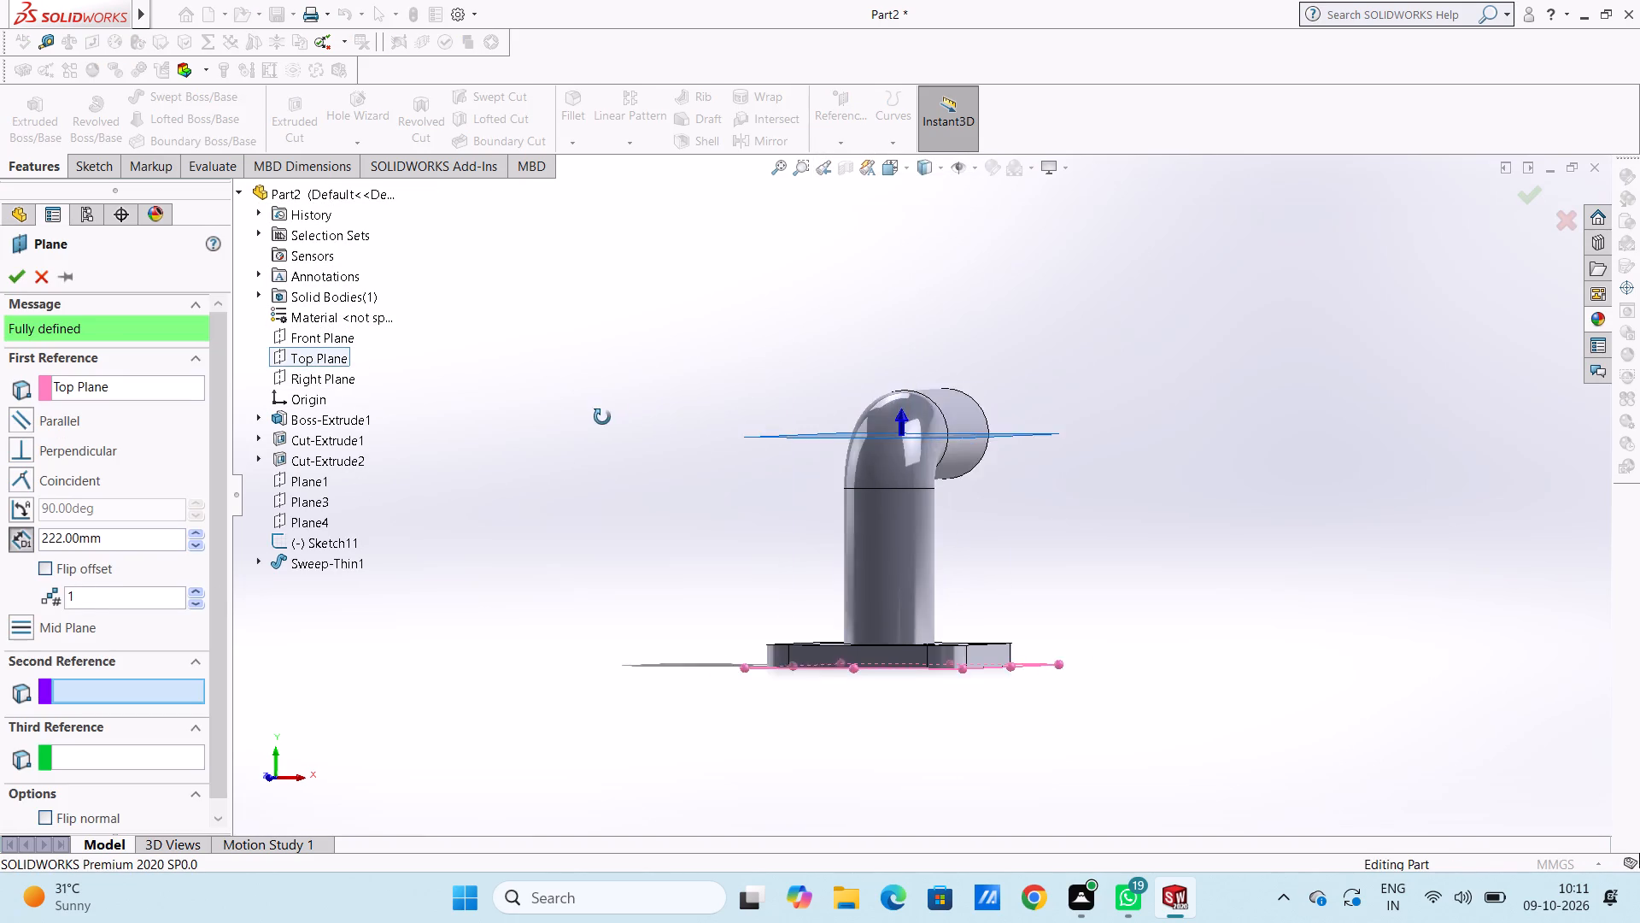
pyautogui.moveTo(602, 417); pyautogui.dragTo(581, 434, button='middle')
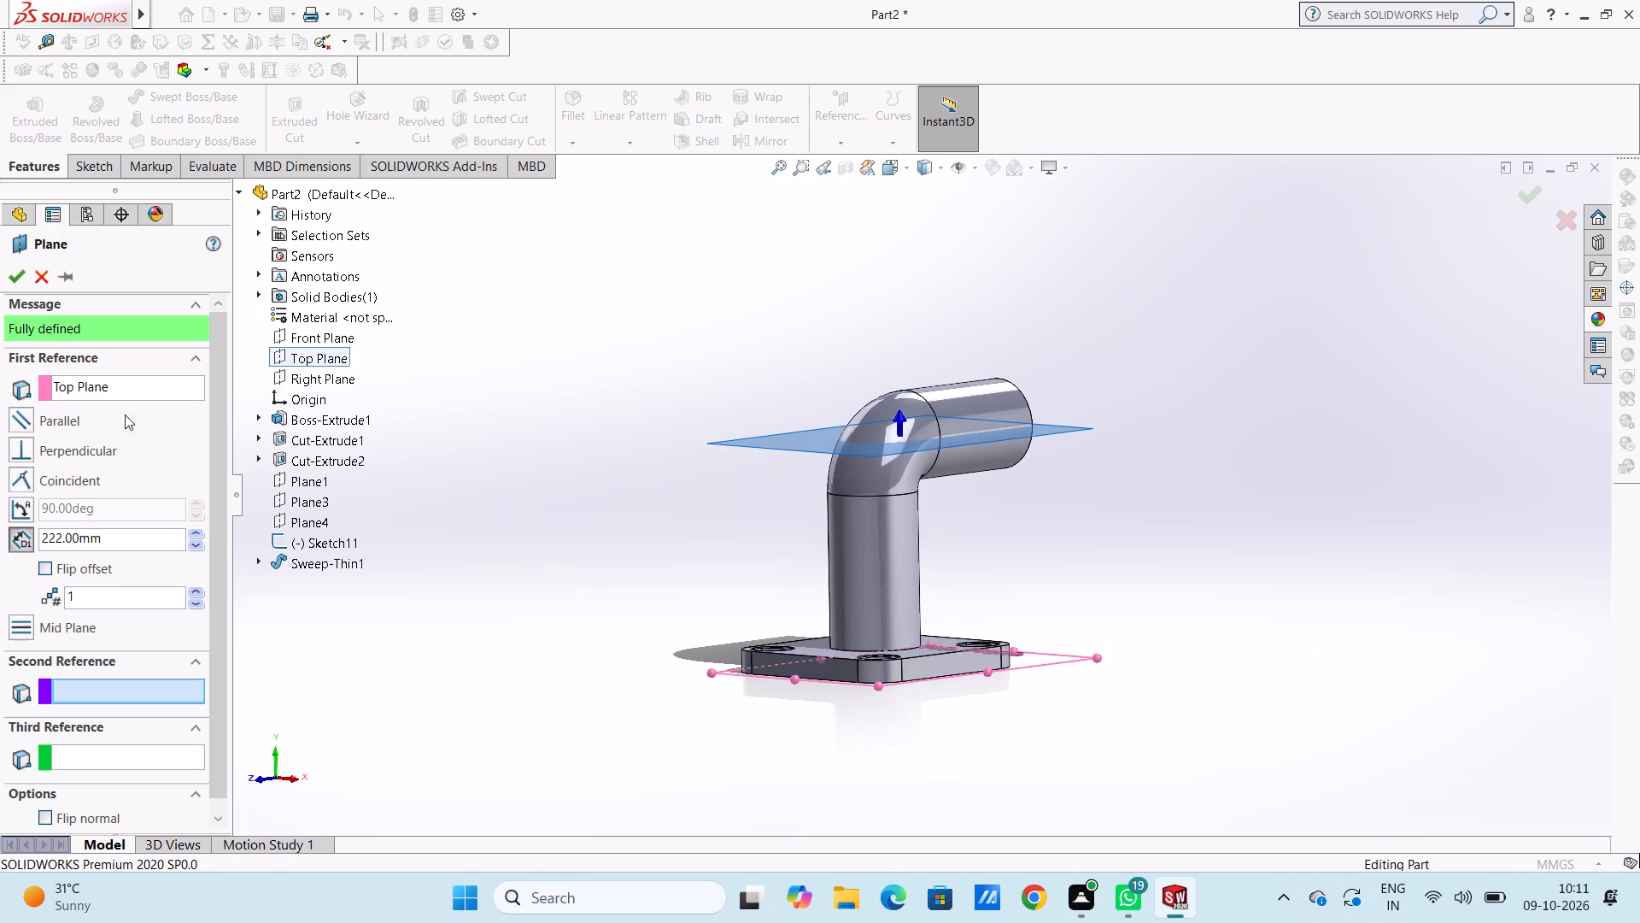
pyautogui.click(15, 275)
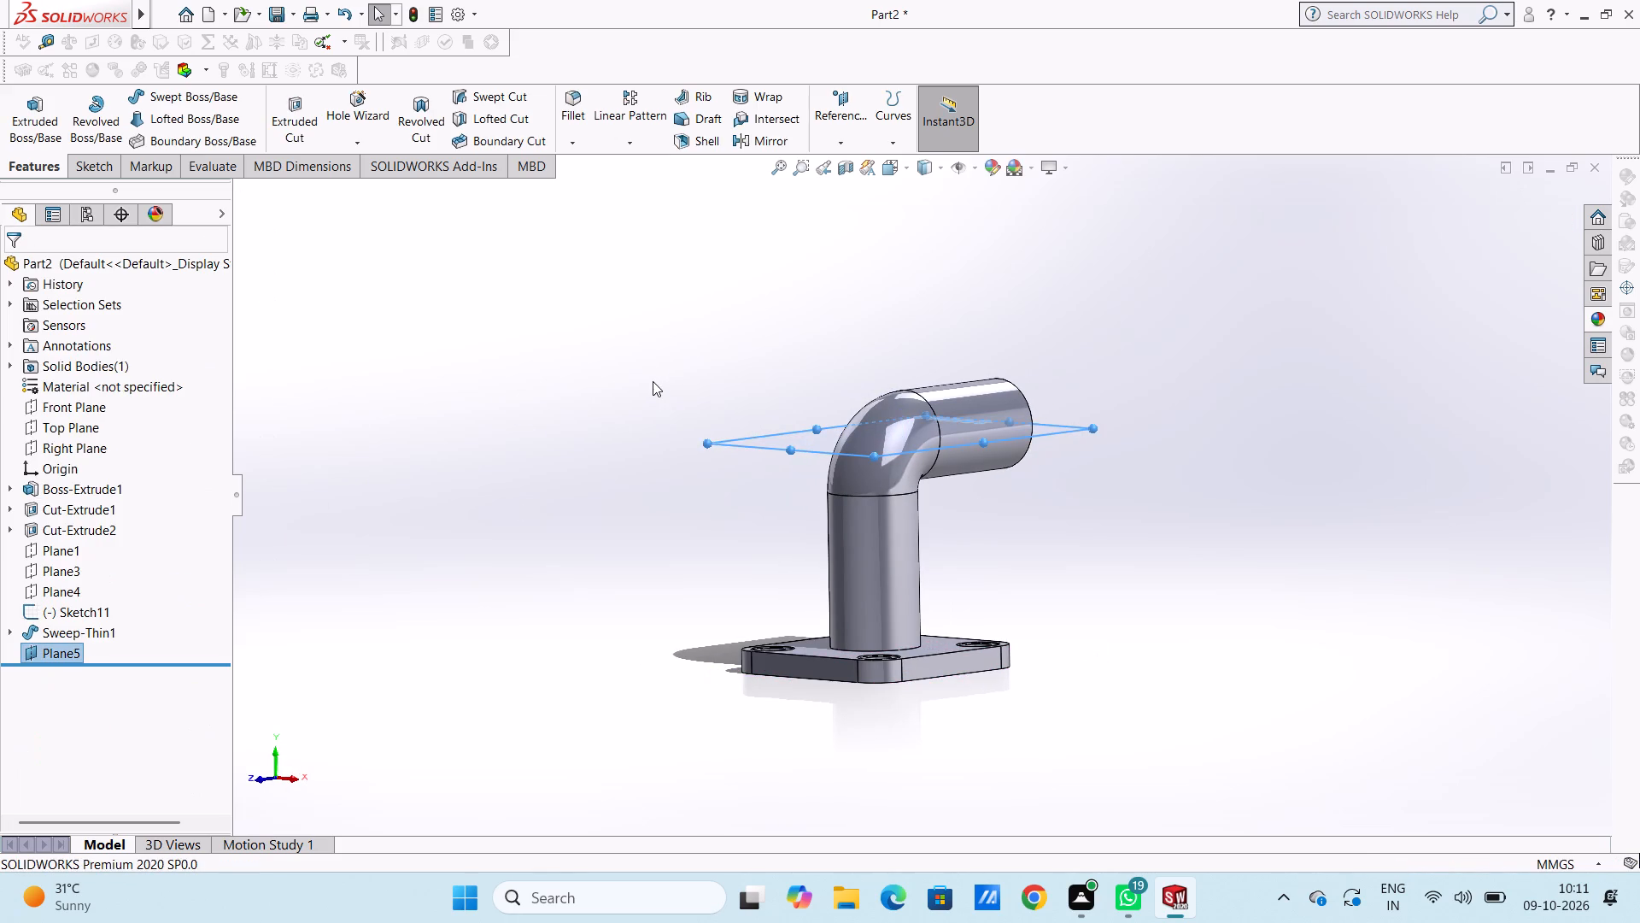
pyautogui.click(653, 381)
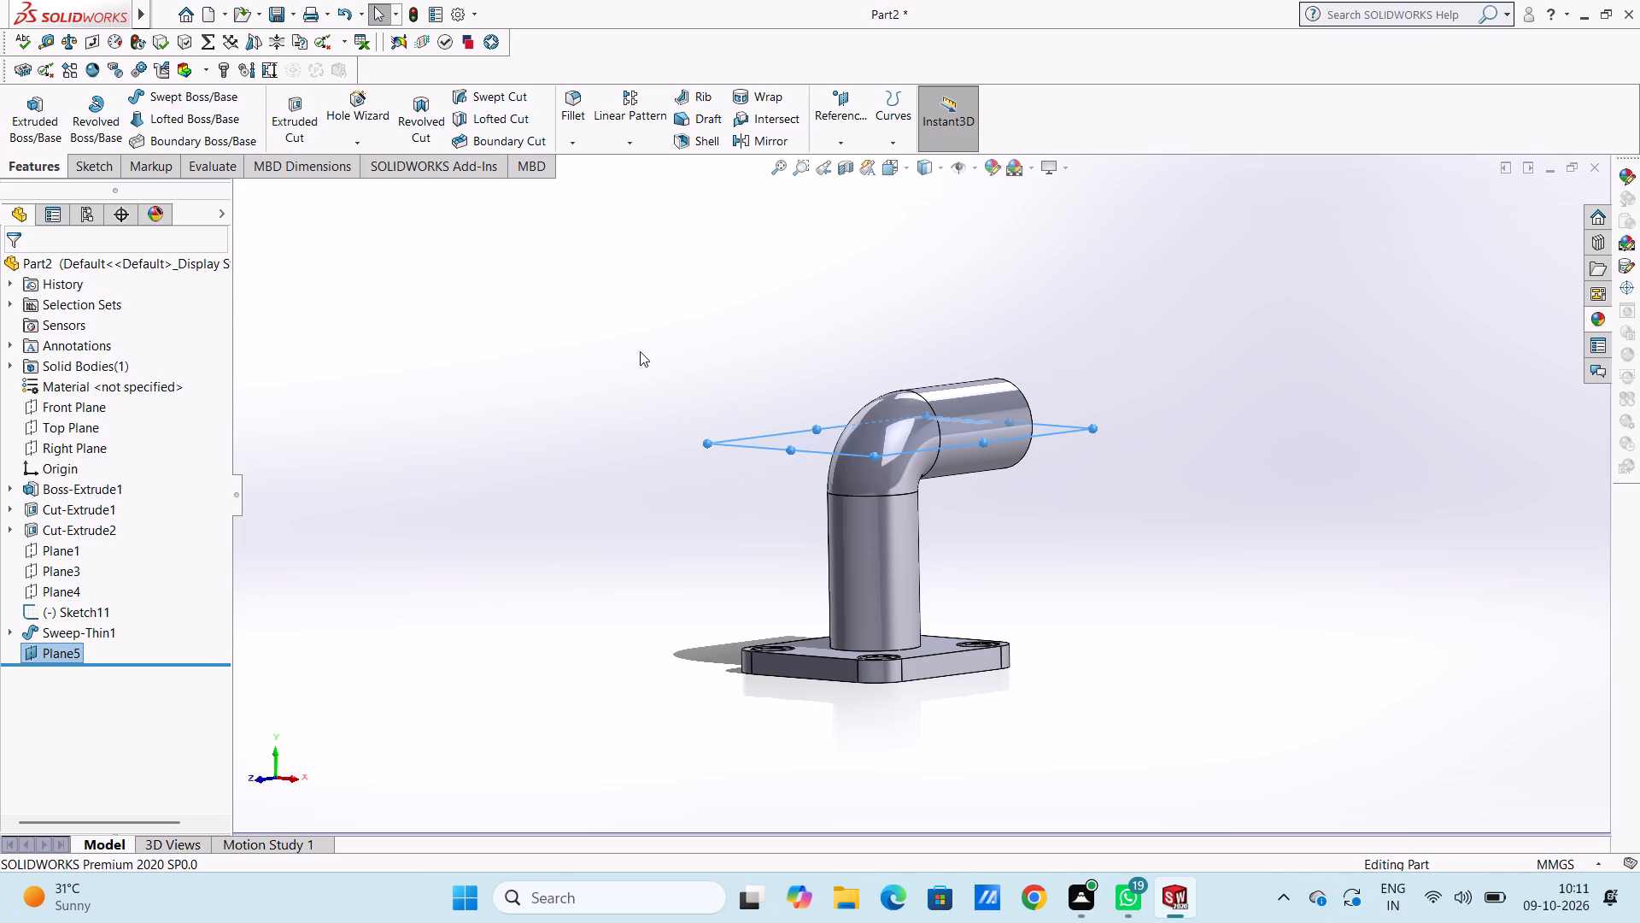
# Examine from several angles where the new offset plane lies relative to the bent pipe.
pyautogui.moveTo(648, 356); pyautogui.dragTo(742, 586, button='middle')
pyautogui.moveTo(736, 339); pyautogui.dragTo(729, 523, button='middle')
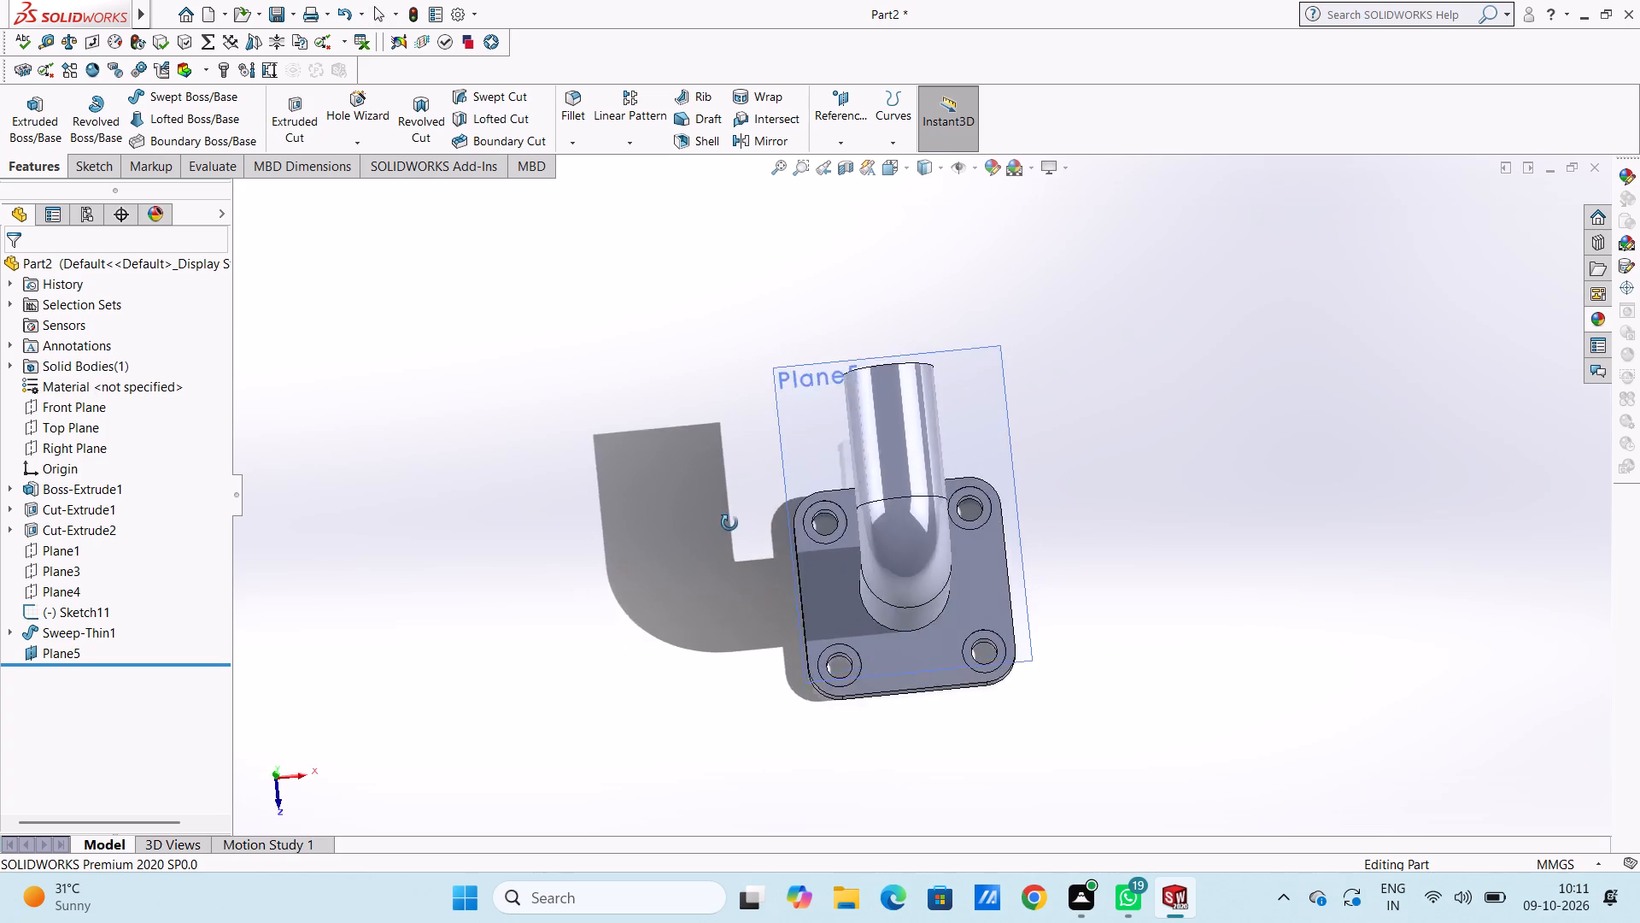
pyautogui.moveTo(729, 523); pyautogui.dragTo(738, 488, button='middle')
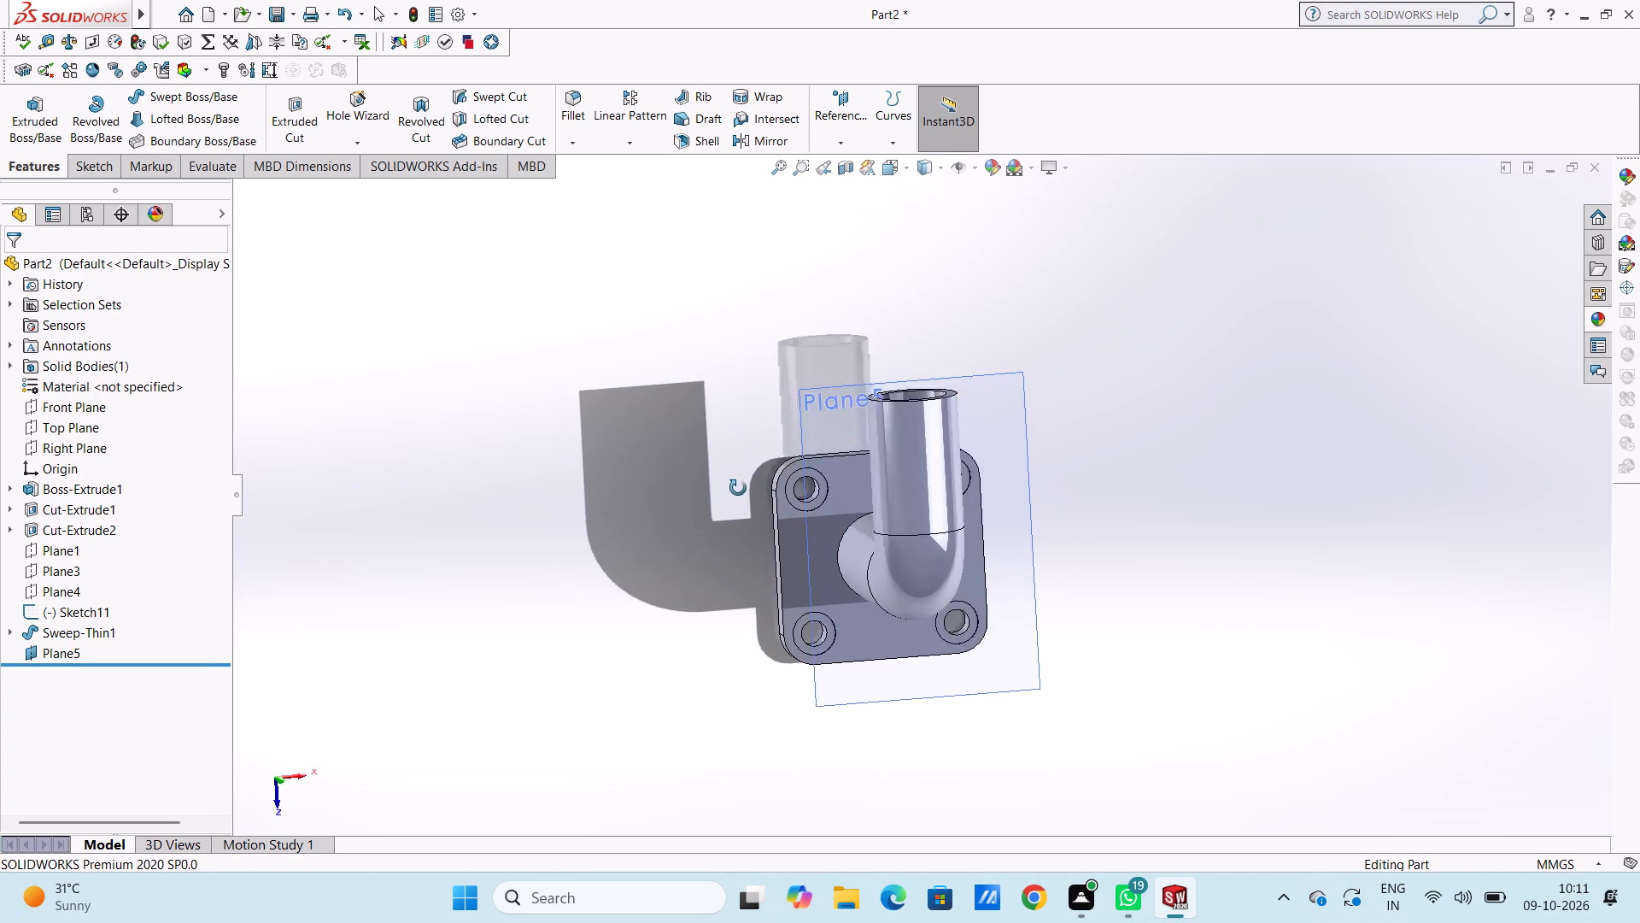
pyautogui.moveTo(738, 488); pyautogui.dragTo(734, 485, button='middle')
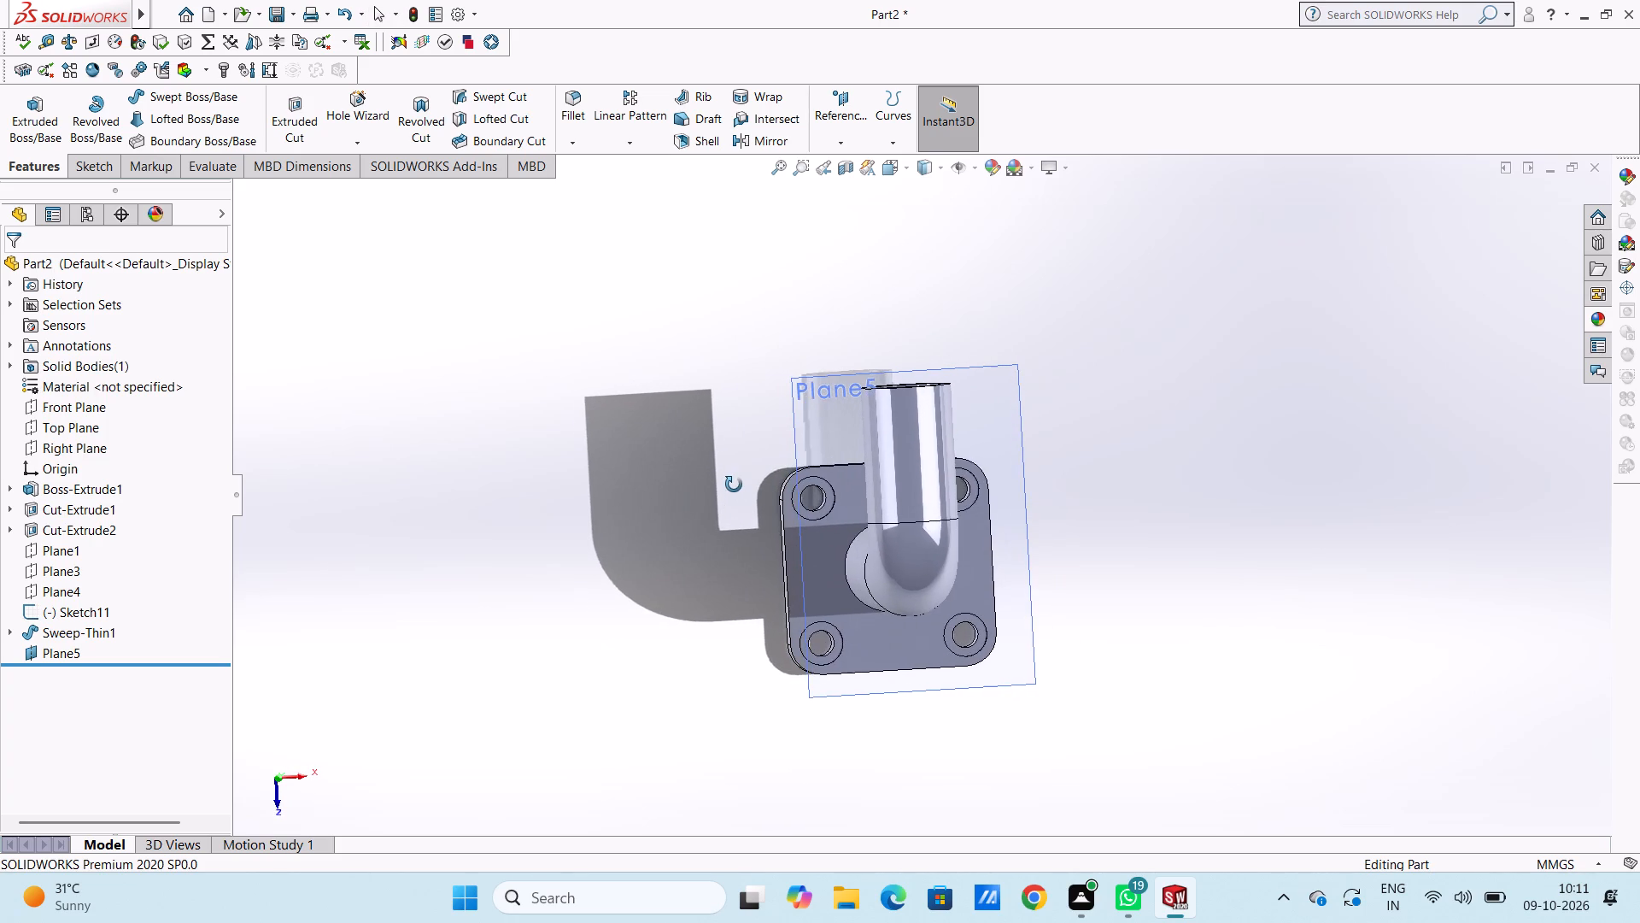
pyautogui.moveTo(734, 485); pyautogui.dragTo(748, 438, button='middle')
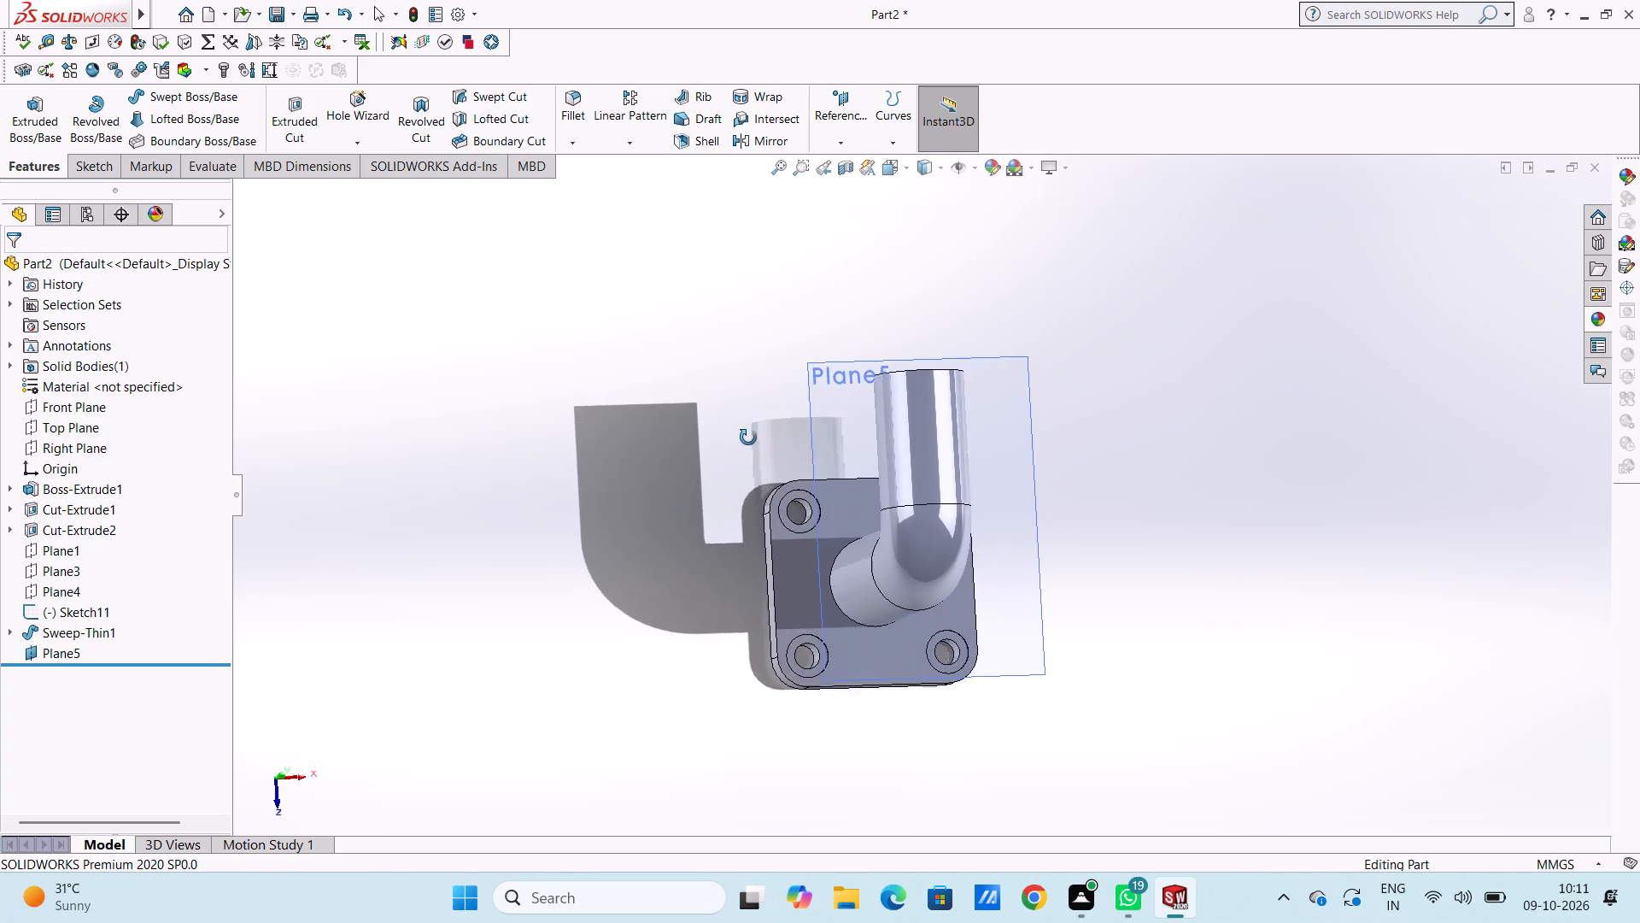
pyautogui.moveTo(748, 438); pyautogui.dragTo(754, 360, button='middle')
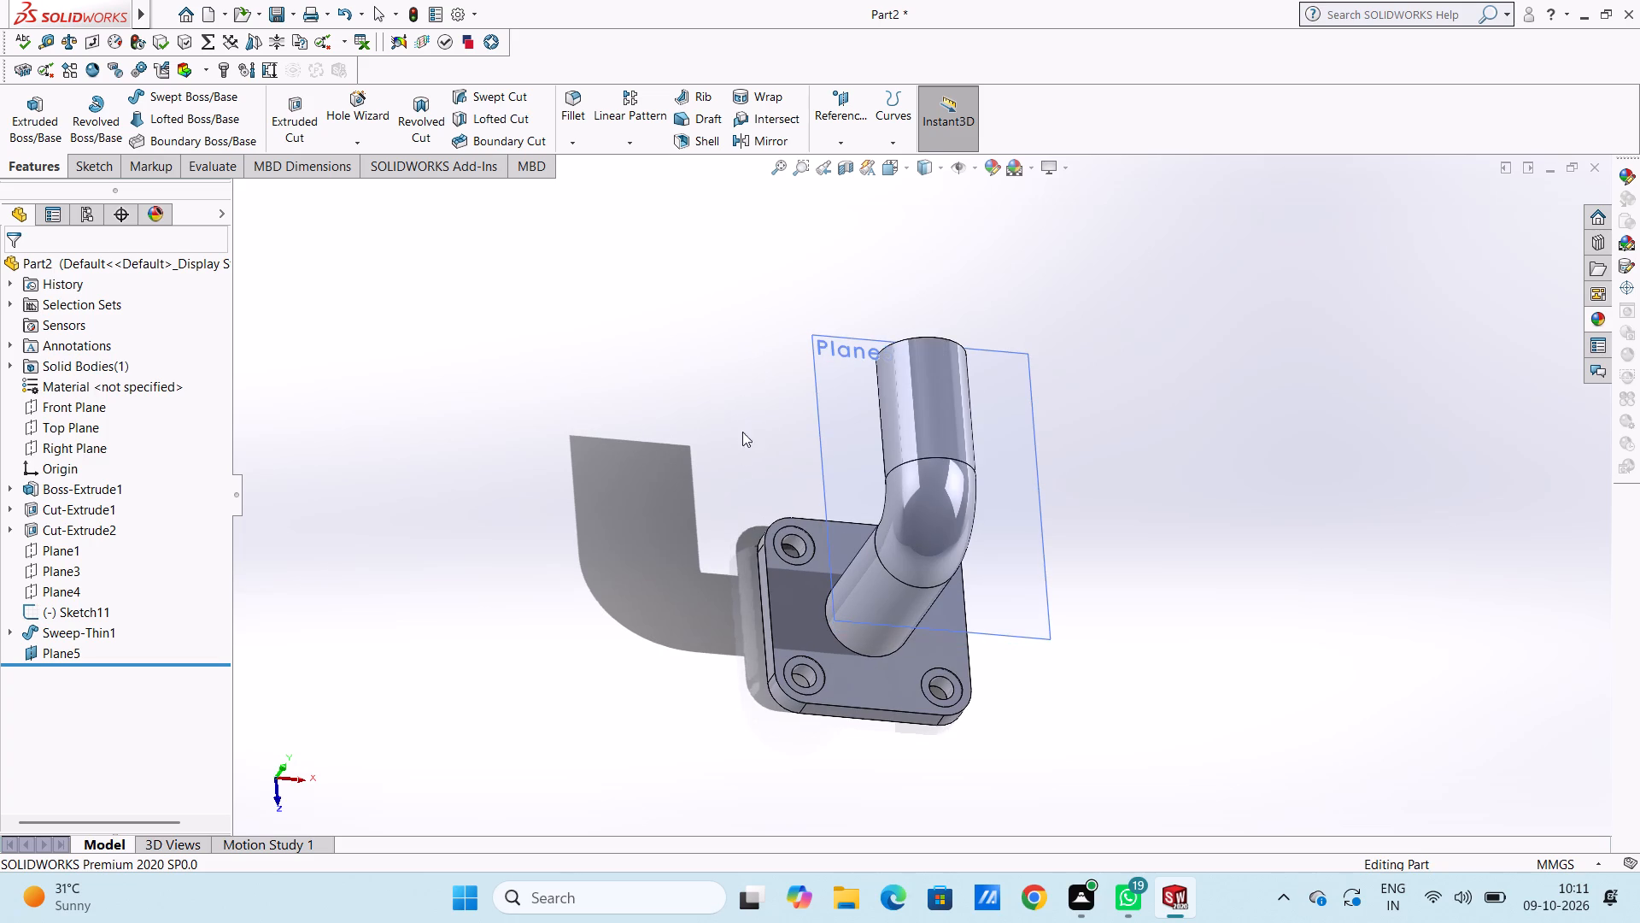
pyautogui.moveTo(727, 430); pyautogui.dragTo(639, 291, button='middle')
pyautogui.moveTo(648, 434); pyautogui.dragTo(626, 414, button='middle')
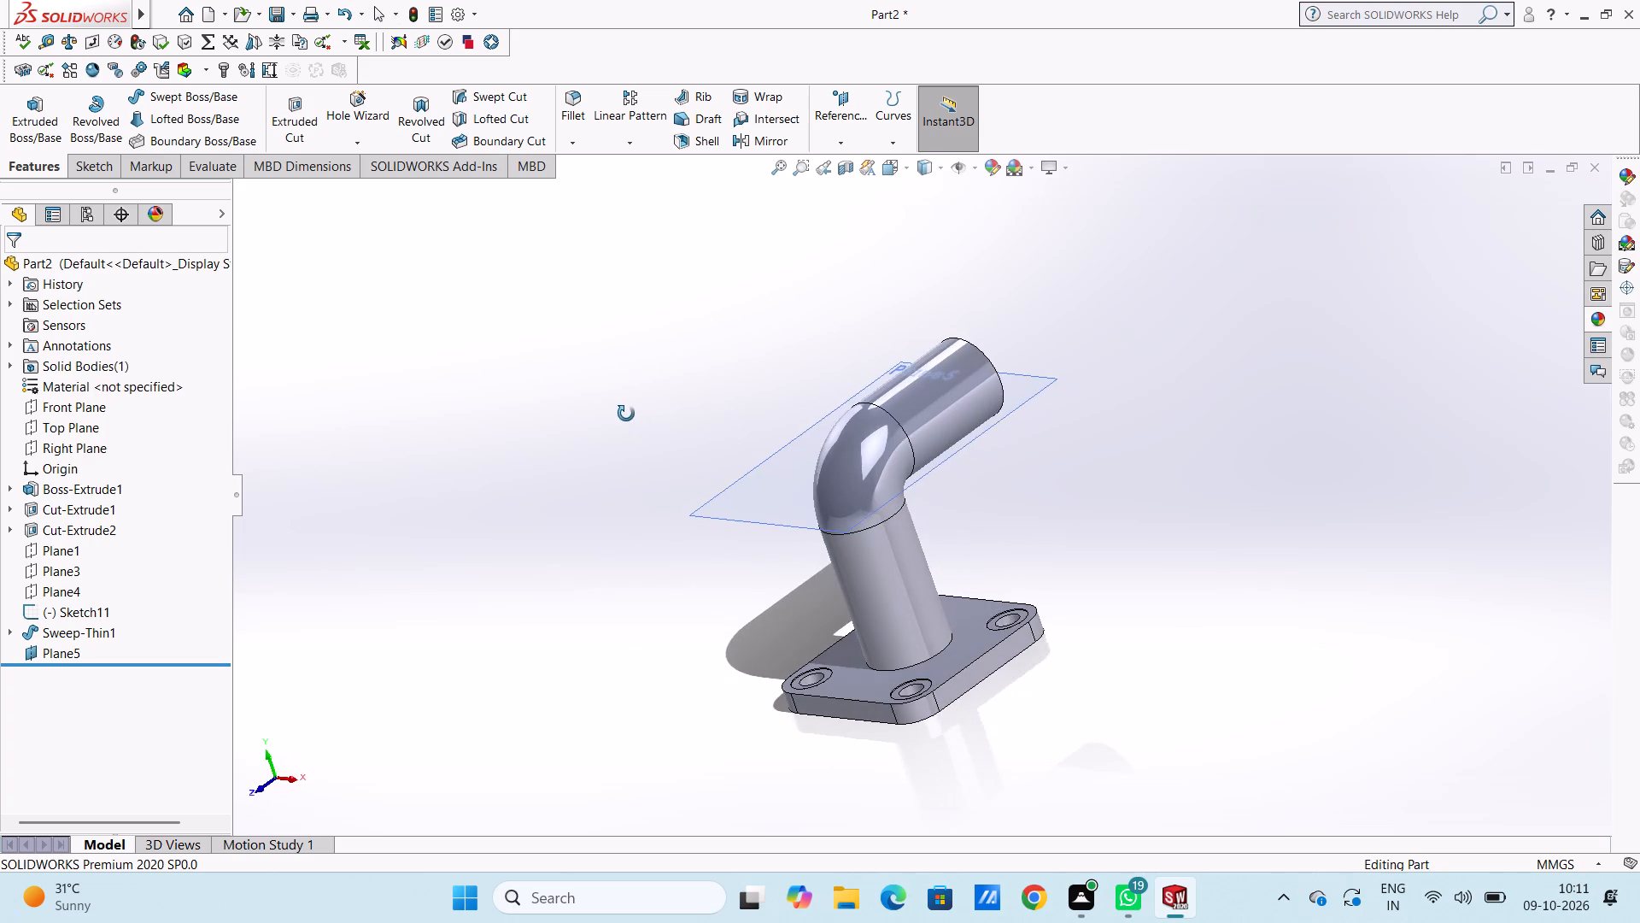
pyautogui.moveTo(626, 414); pyautogui.dragTo(641, 412, button='middle')
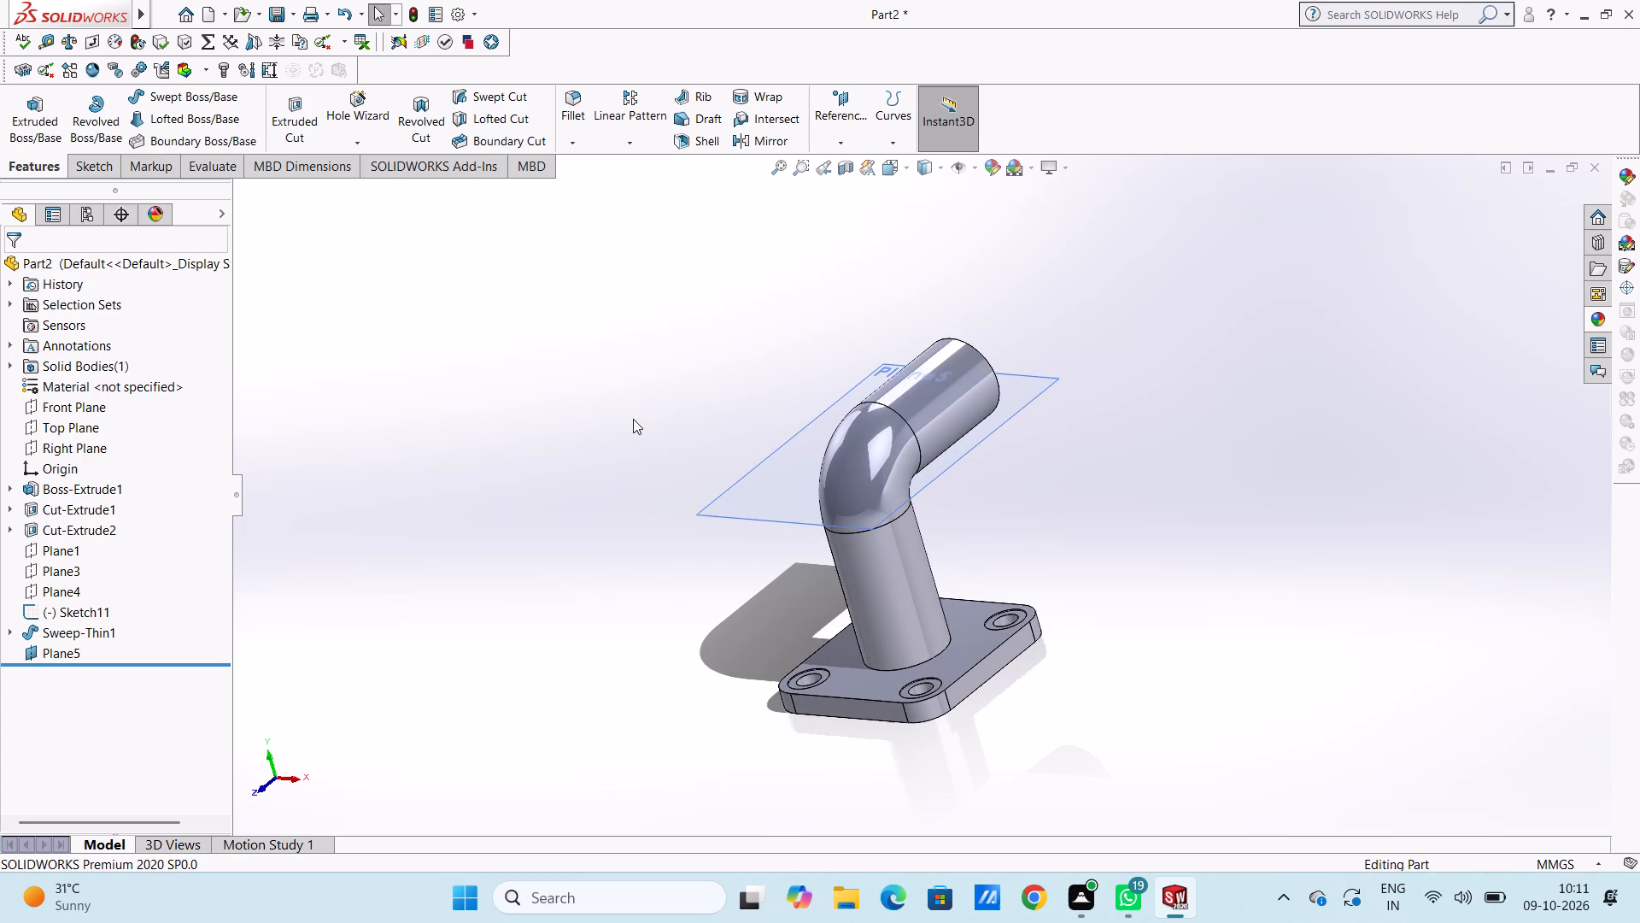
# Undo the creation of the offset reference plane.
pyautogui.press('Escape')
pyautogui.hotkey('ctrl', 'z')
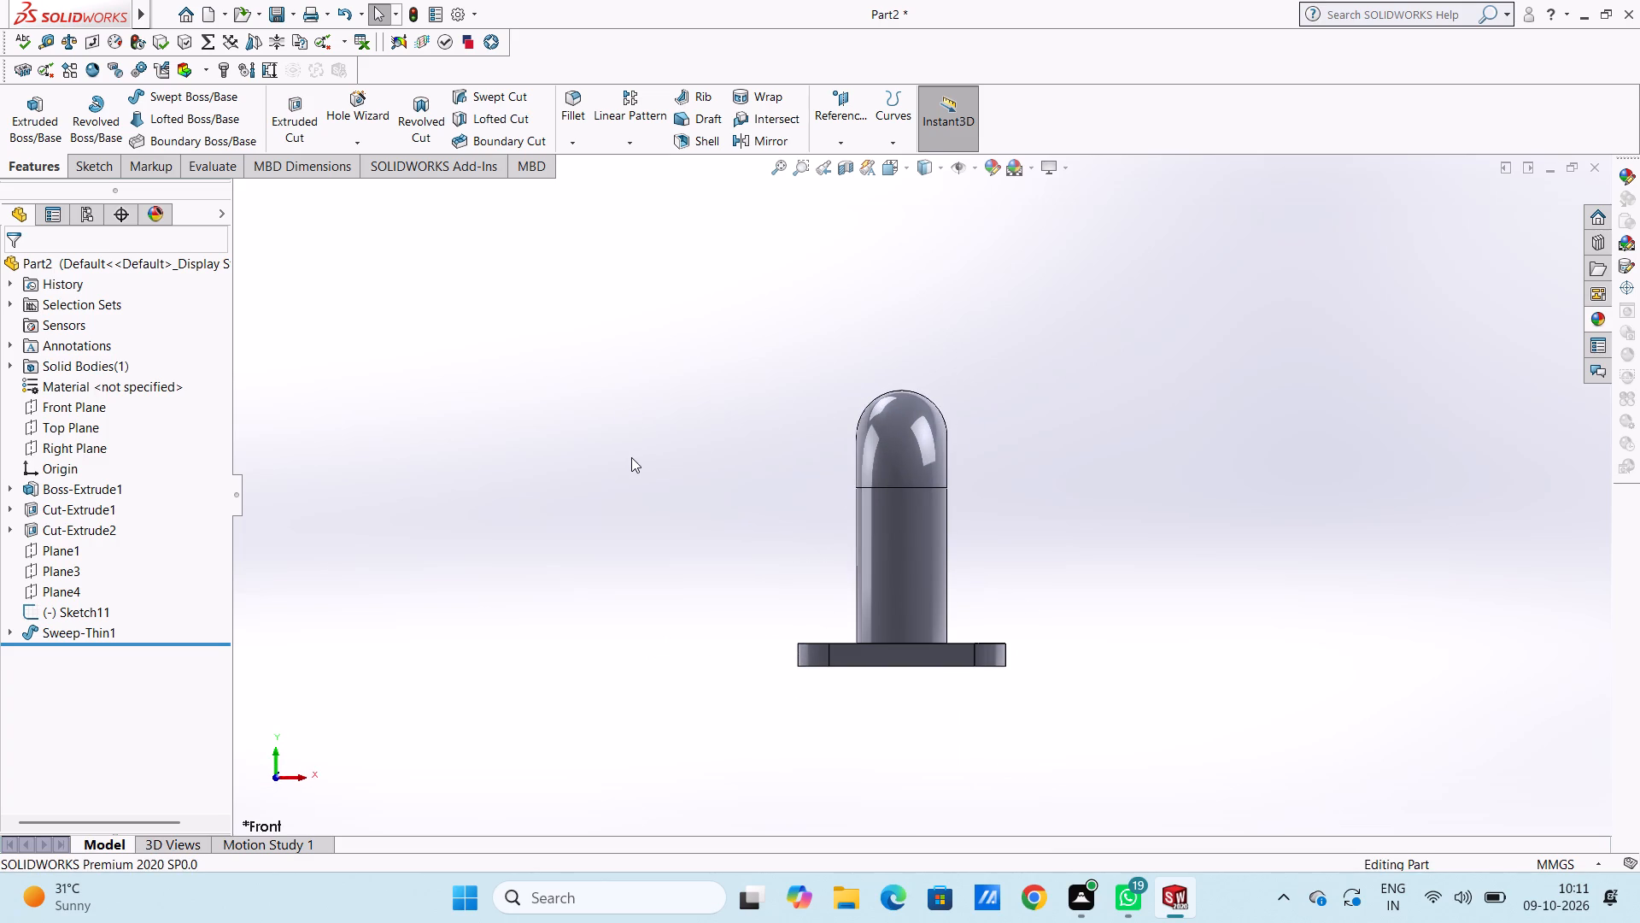
# Examine the bent pipe and the four-hole base plate from several angles.
pyautogui.scroll(-1, 631, 457)
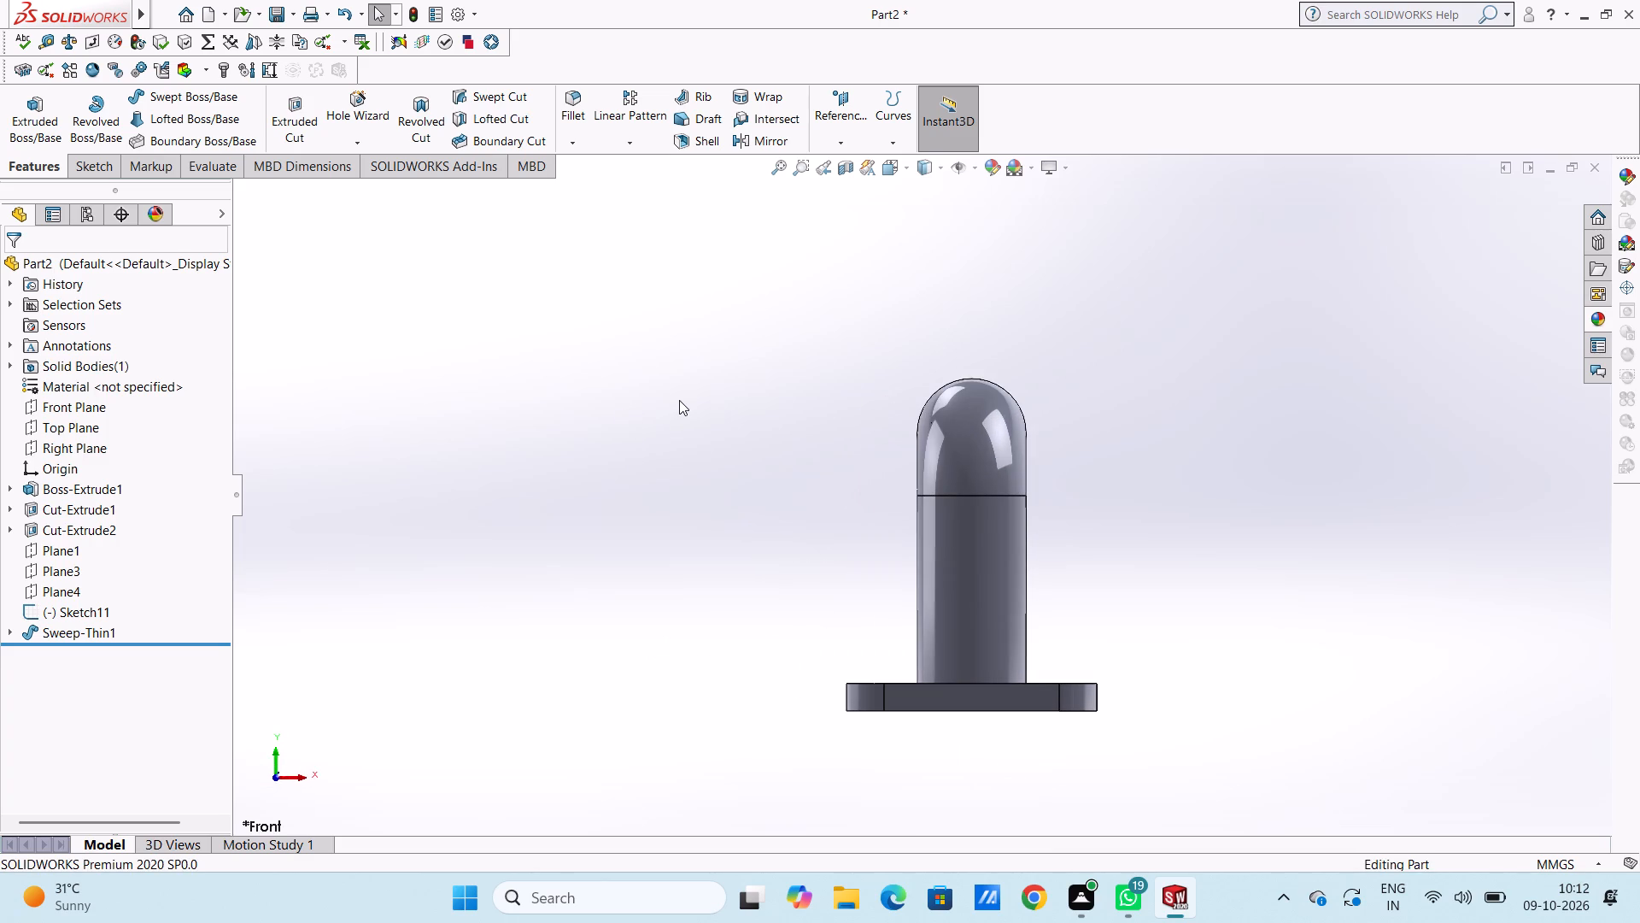
pyautogui.scroll(3, 679, 400)
pyautogui.moveTo(1113, 381); pyautogui.dragTo(1059, 403, button='middle')
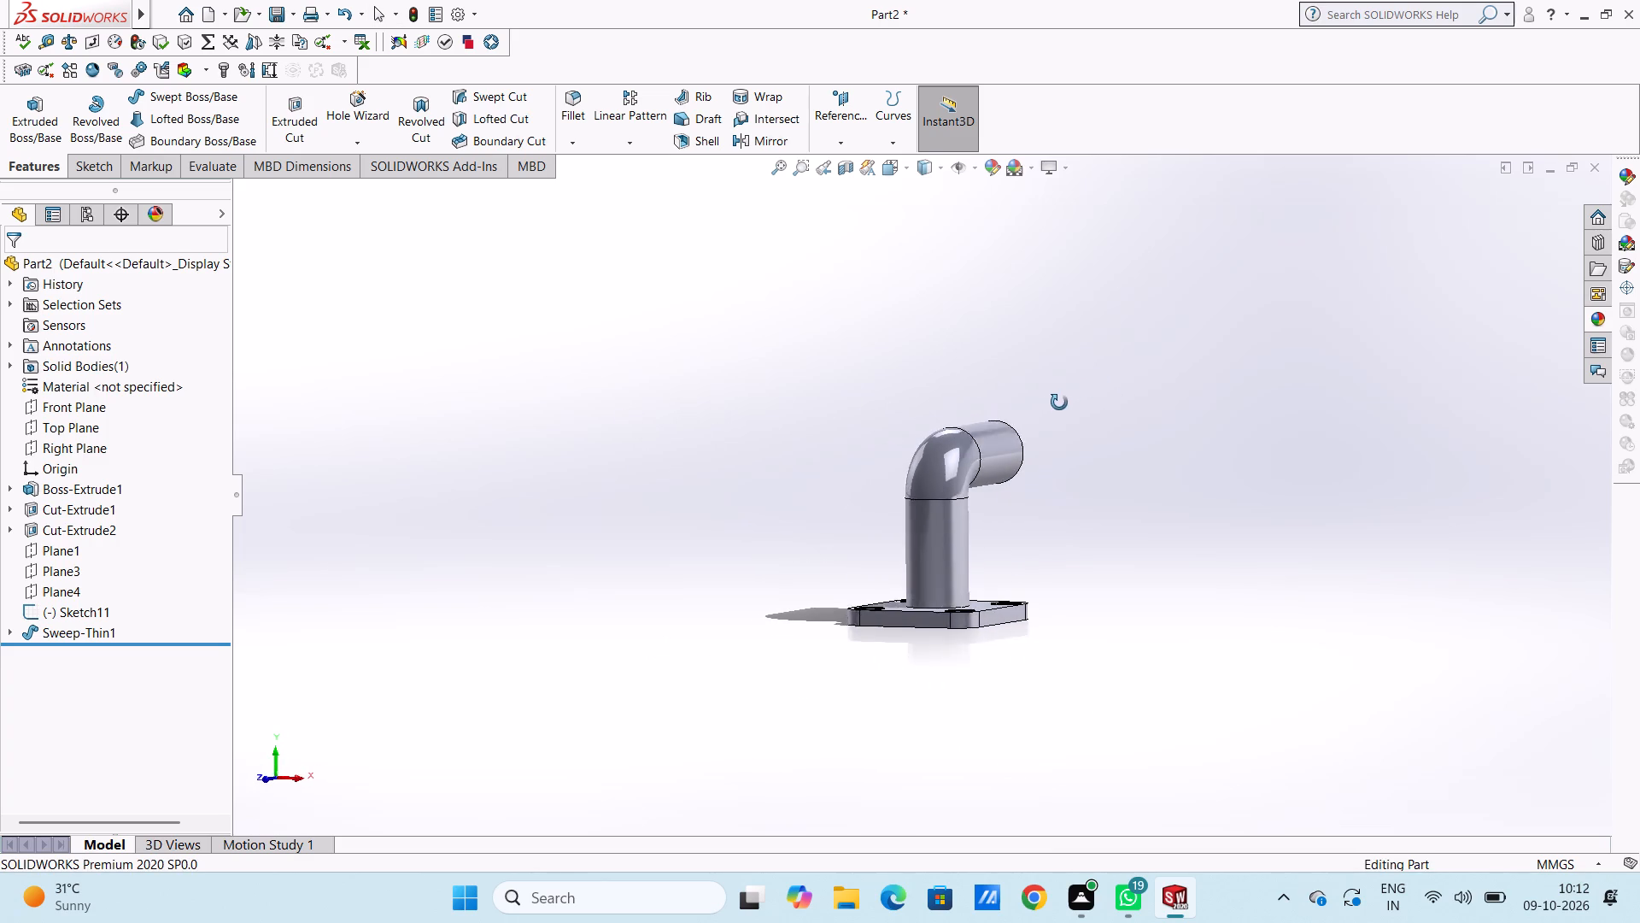
pyautogui.moveTo(1059, 403); pyautogui.dragTo(1016, 414, button='middle')
pyautogui.moveTo(1005, 414); pyautogui.dragTo(1006, 415, button='middle')
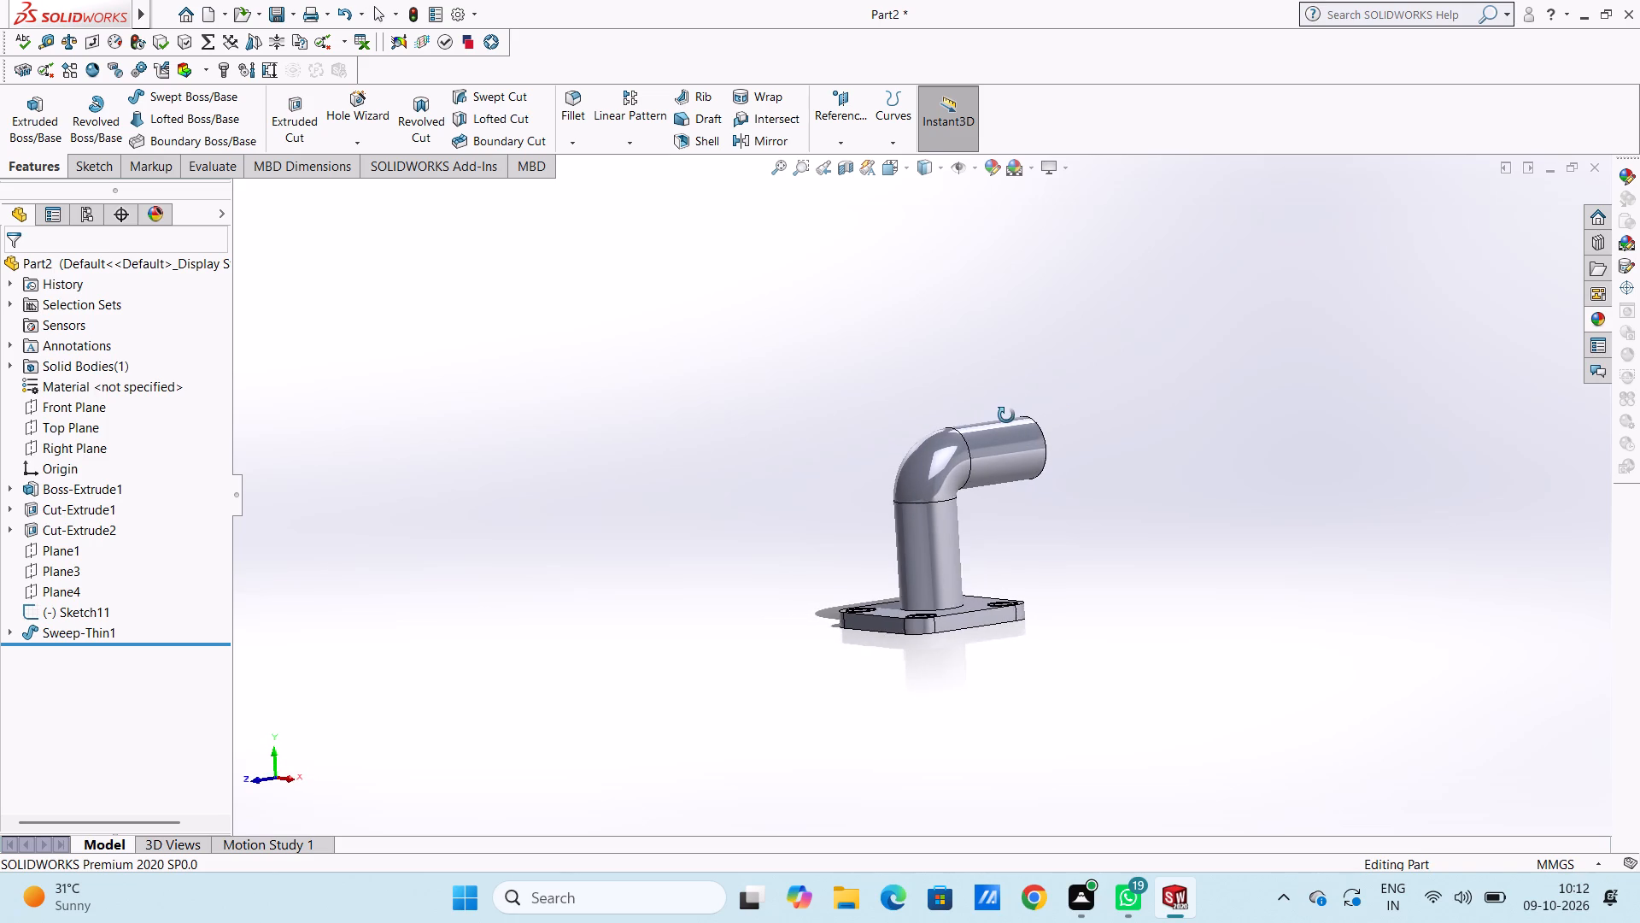
pyautogui.moveTo(1006, 415); pyautogui.dragTo(1155, 458, button='middle')
pyautogui.scroll(1, 1150, 455)
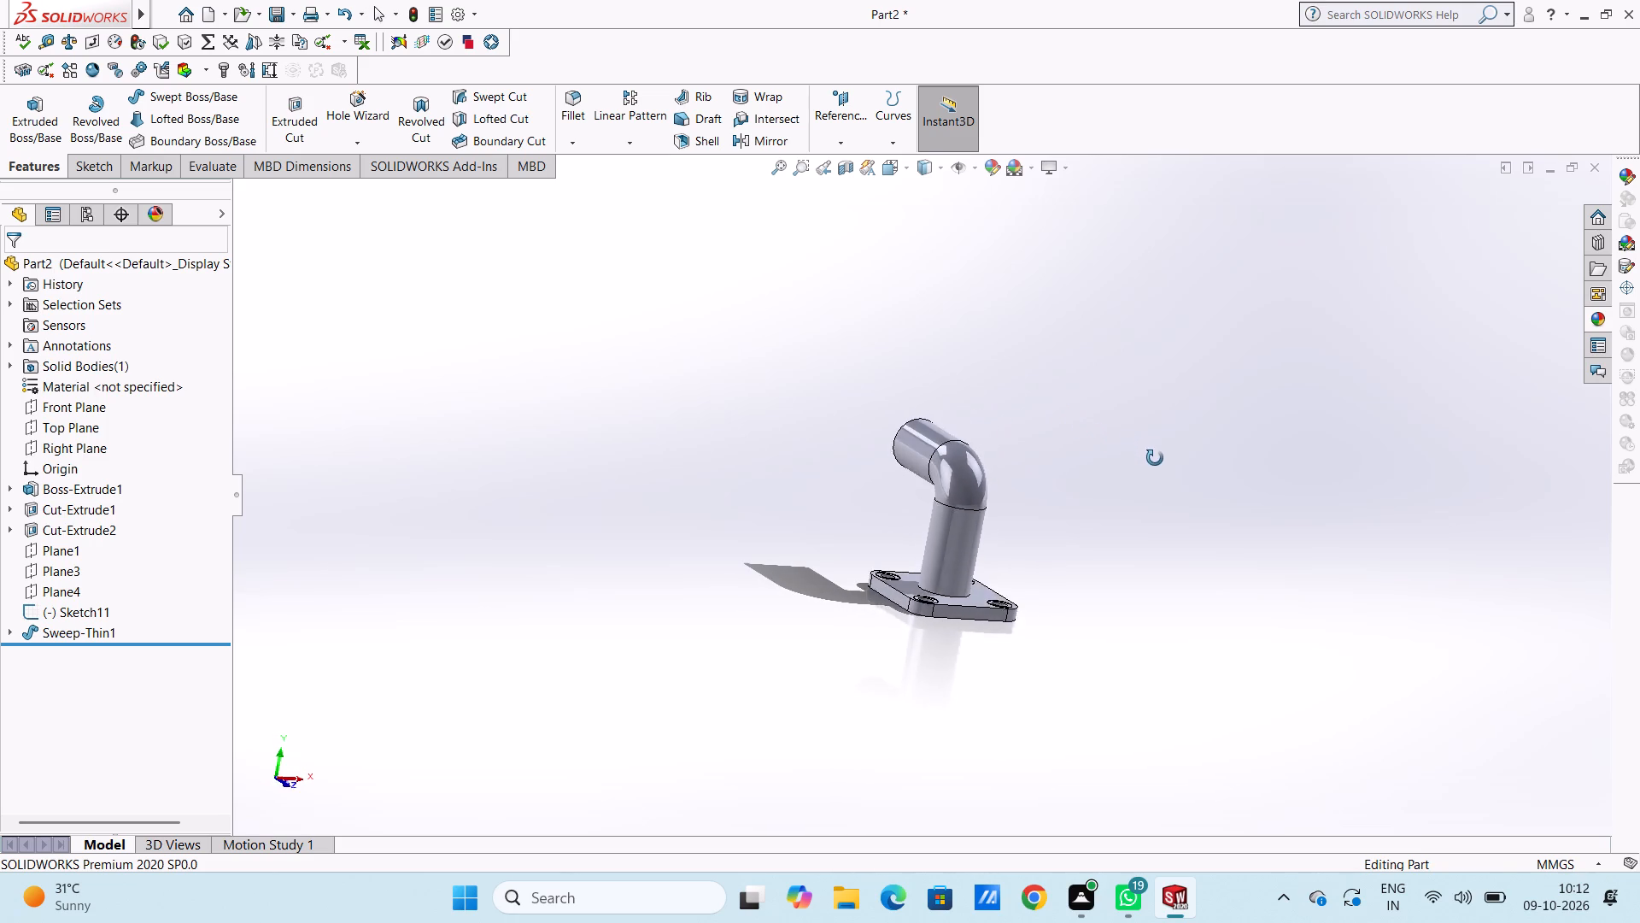
pyautogui.moveTo(1155, 458); pyautogui.dragTo(1046, 466, button='middle')
pyautogui.scroll(-3, 1051, 388)
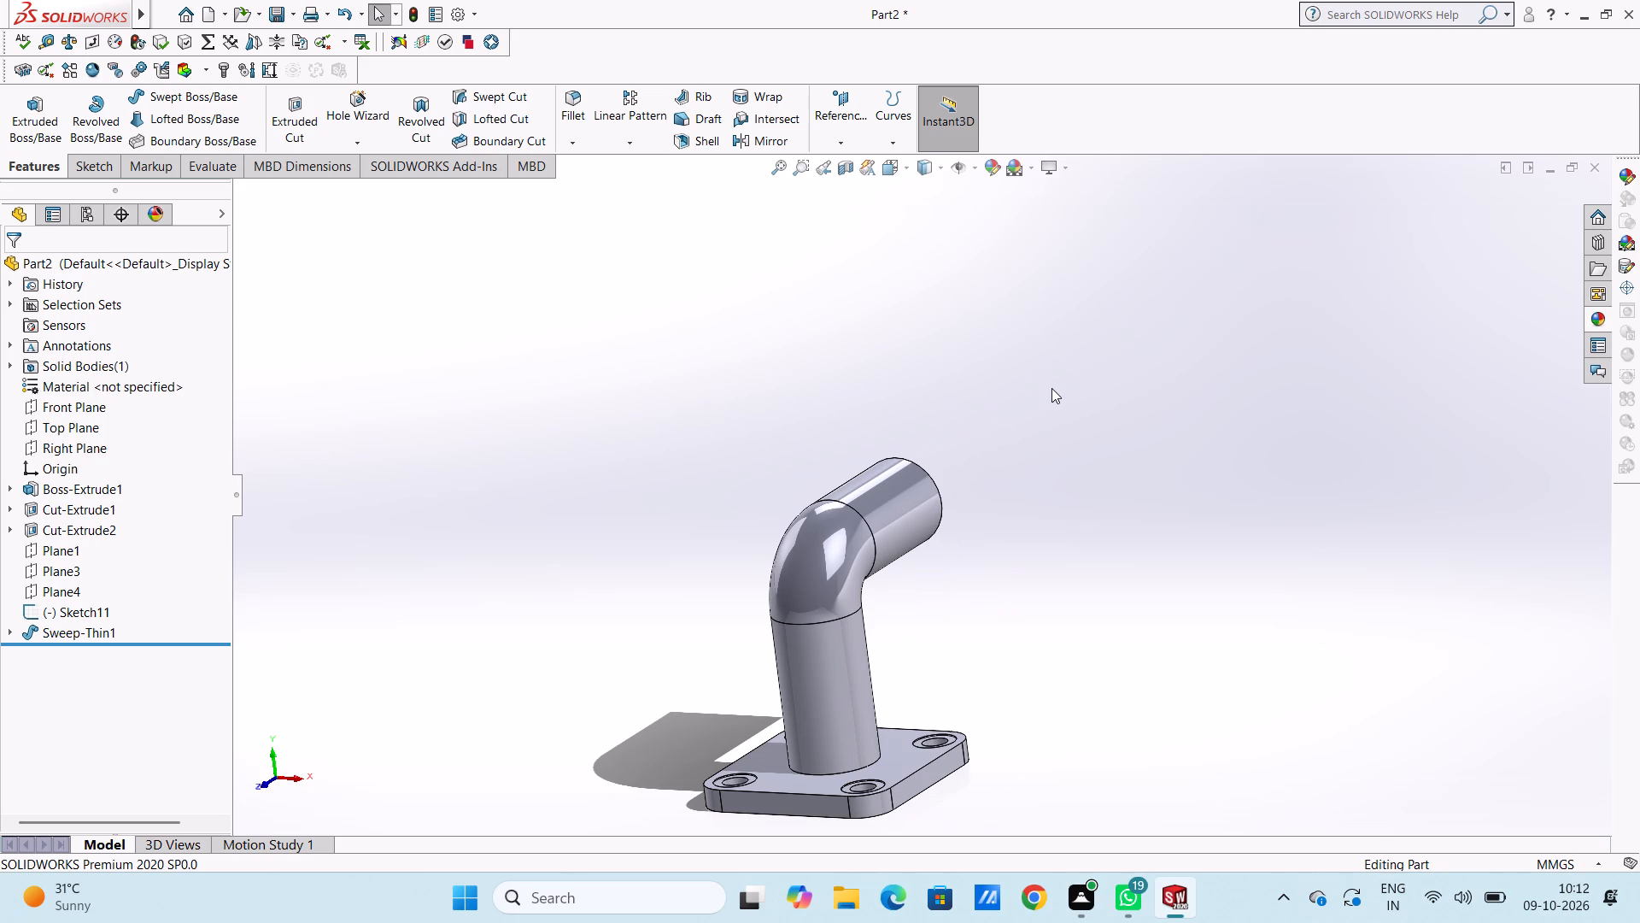
pyautogui.scroll(2, 1019, 479)
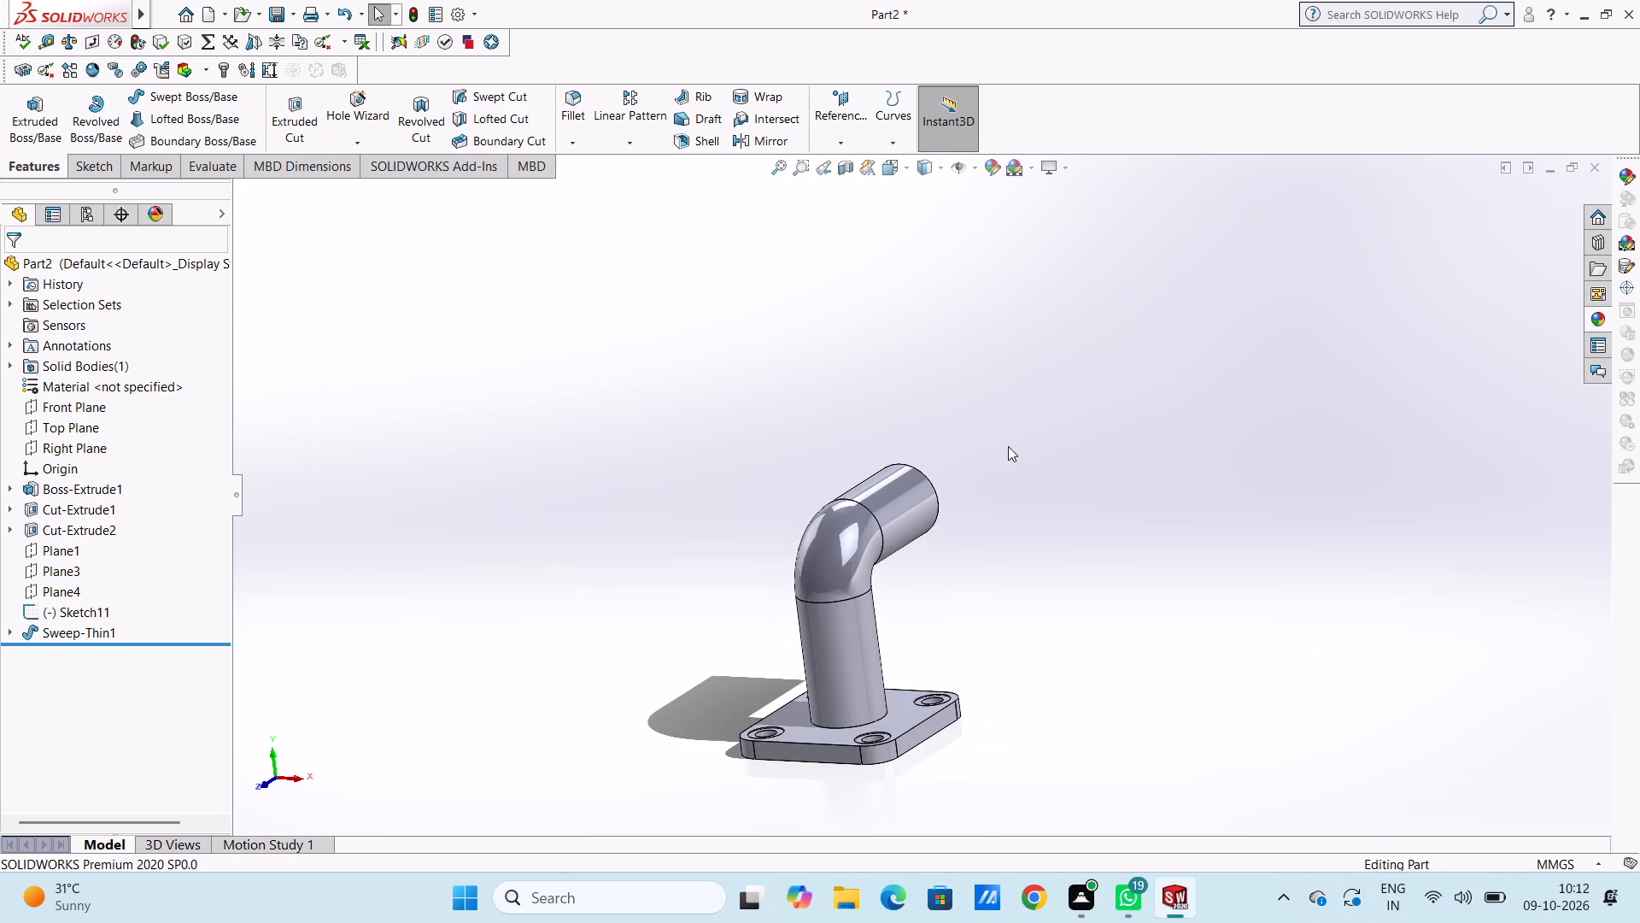
pyautogui.moveTo(1007, 445); pyautogui.dragTo(1039, 602, button='middle')
pyautogui.moveTo(1121, 426); pyautogui.dragTo(1135, 416, button='middle')
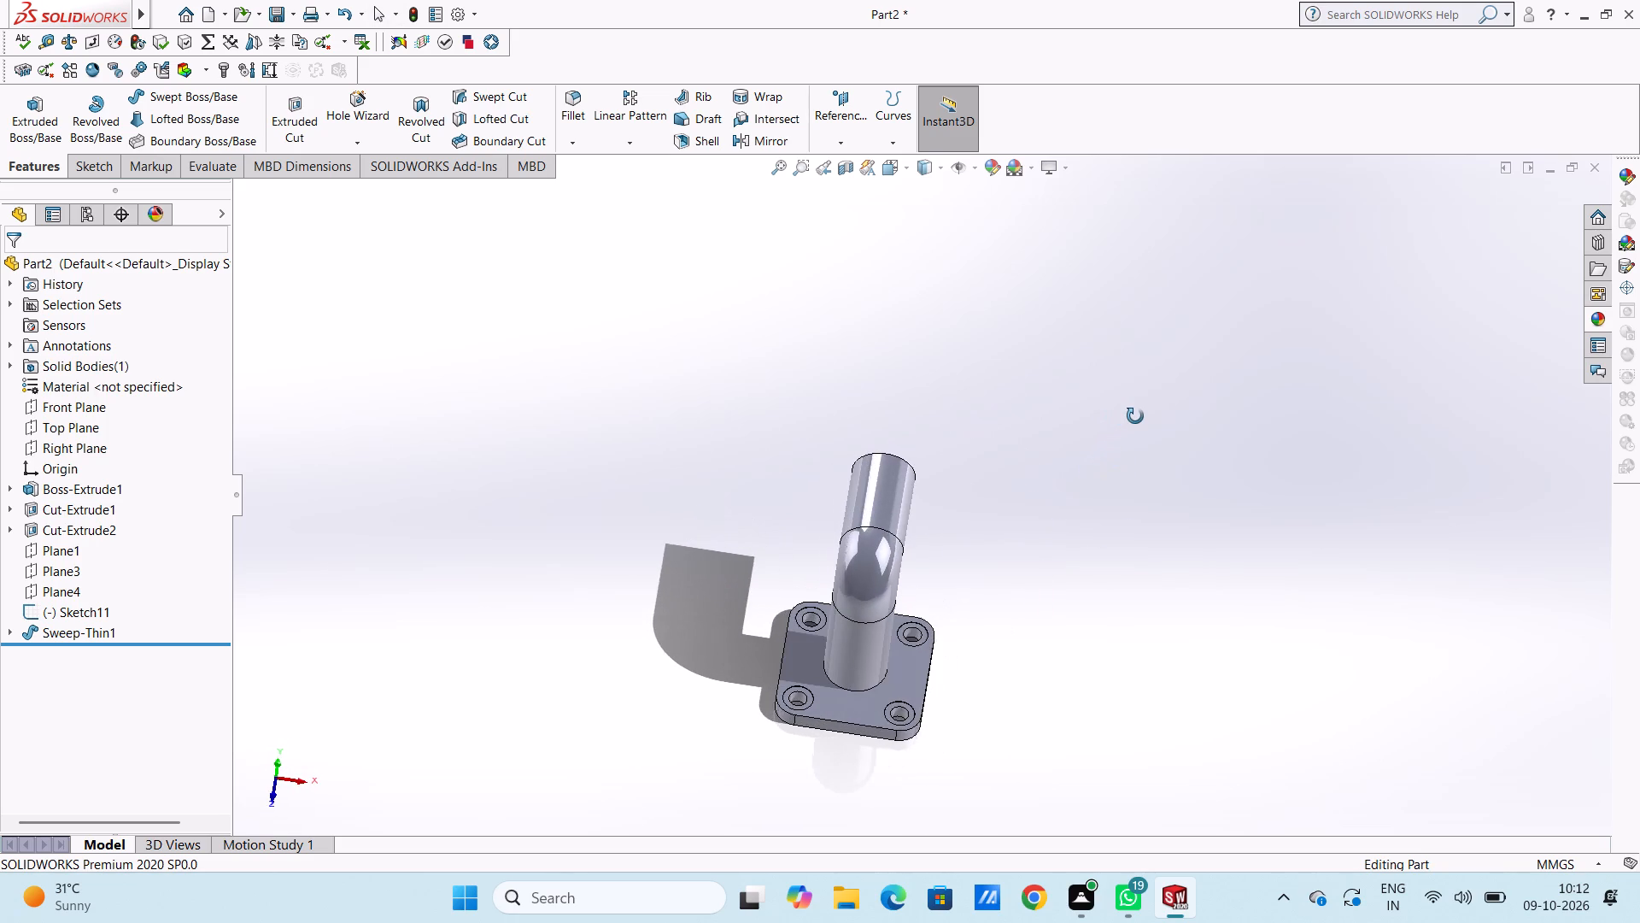
pyautogui.moveTo(1135, 416); pyautogui.dragTo(1128, 398, button='middle')
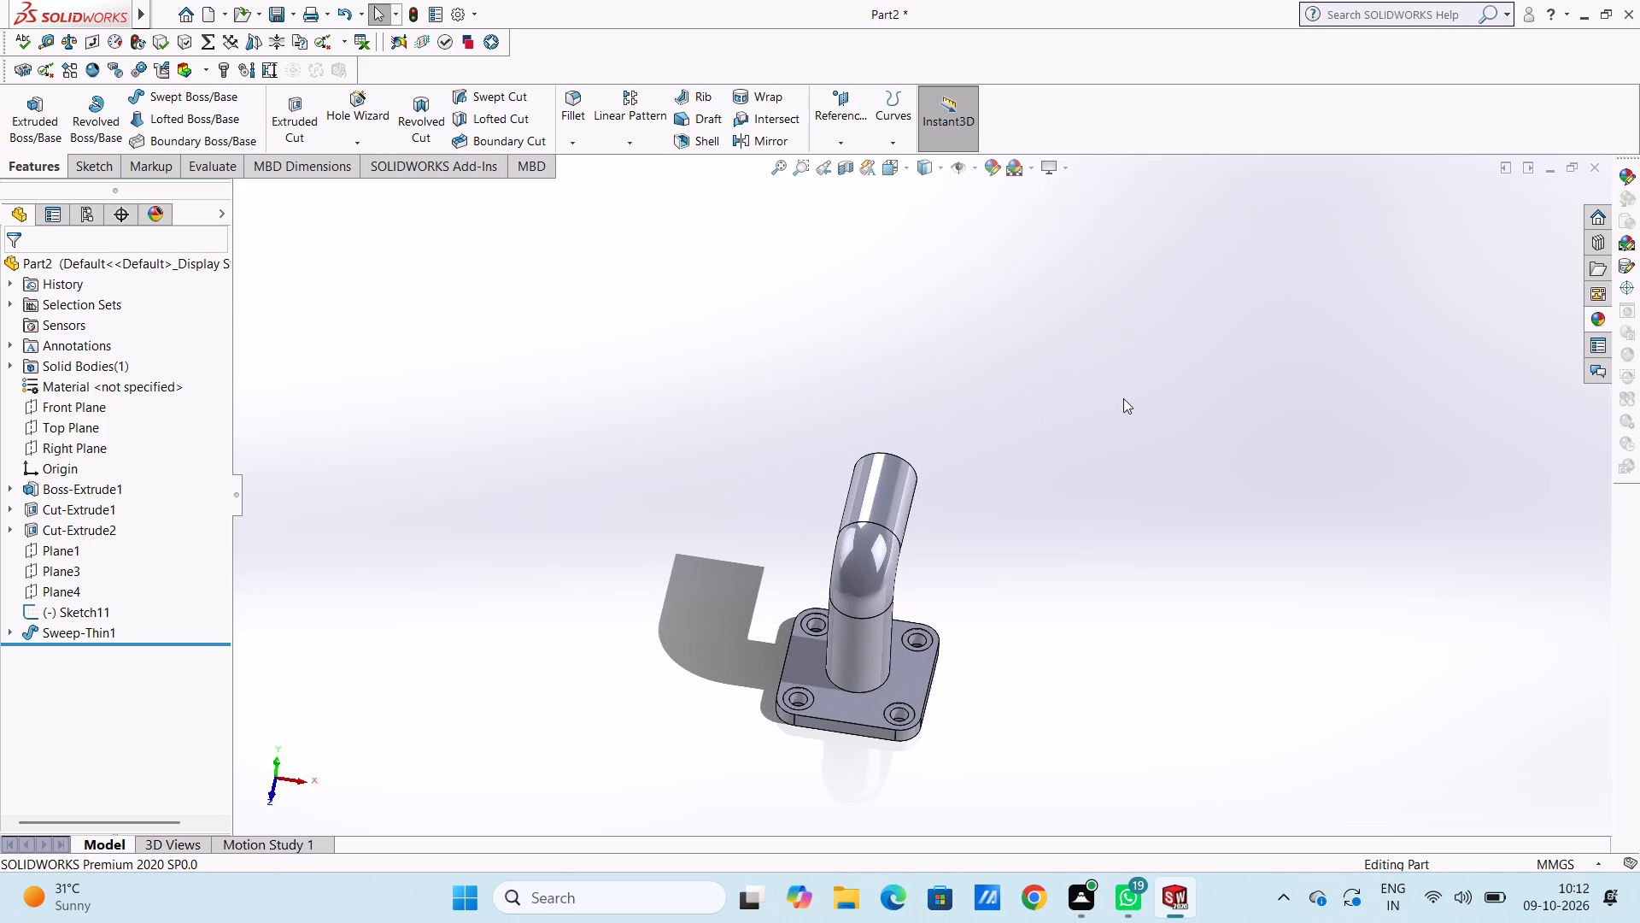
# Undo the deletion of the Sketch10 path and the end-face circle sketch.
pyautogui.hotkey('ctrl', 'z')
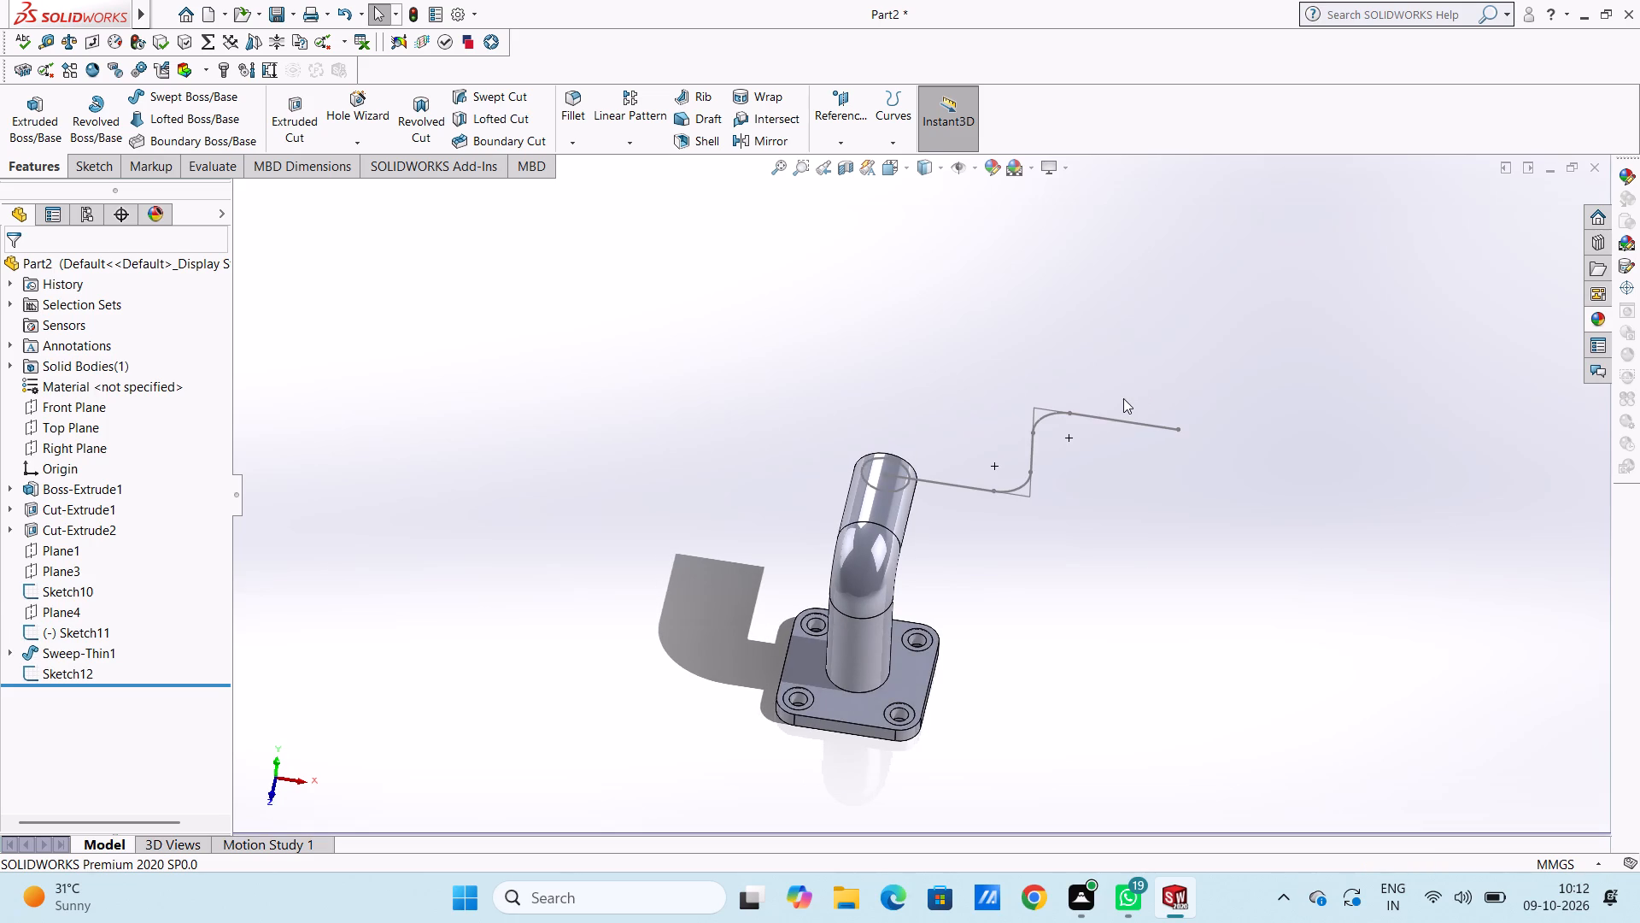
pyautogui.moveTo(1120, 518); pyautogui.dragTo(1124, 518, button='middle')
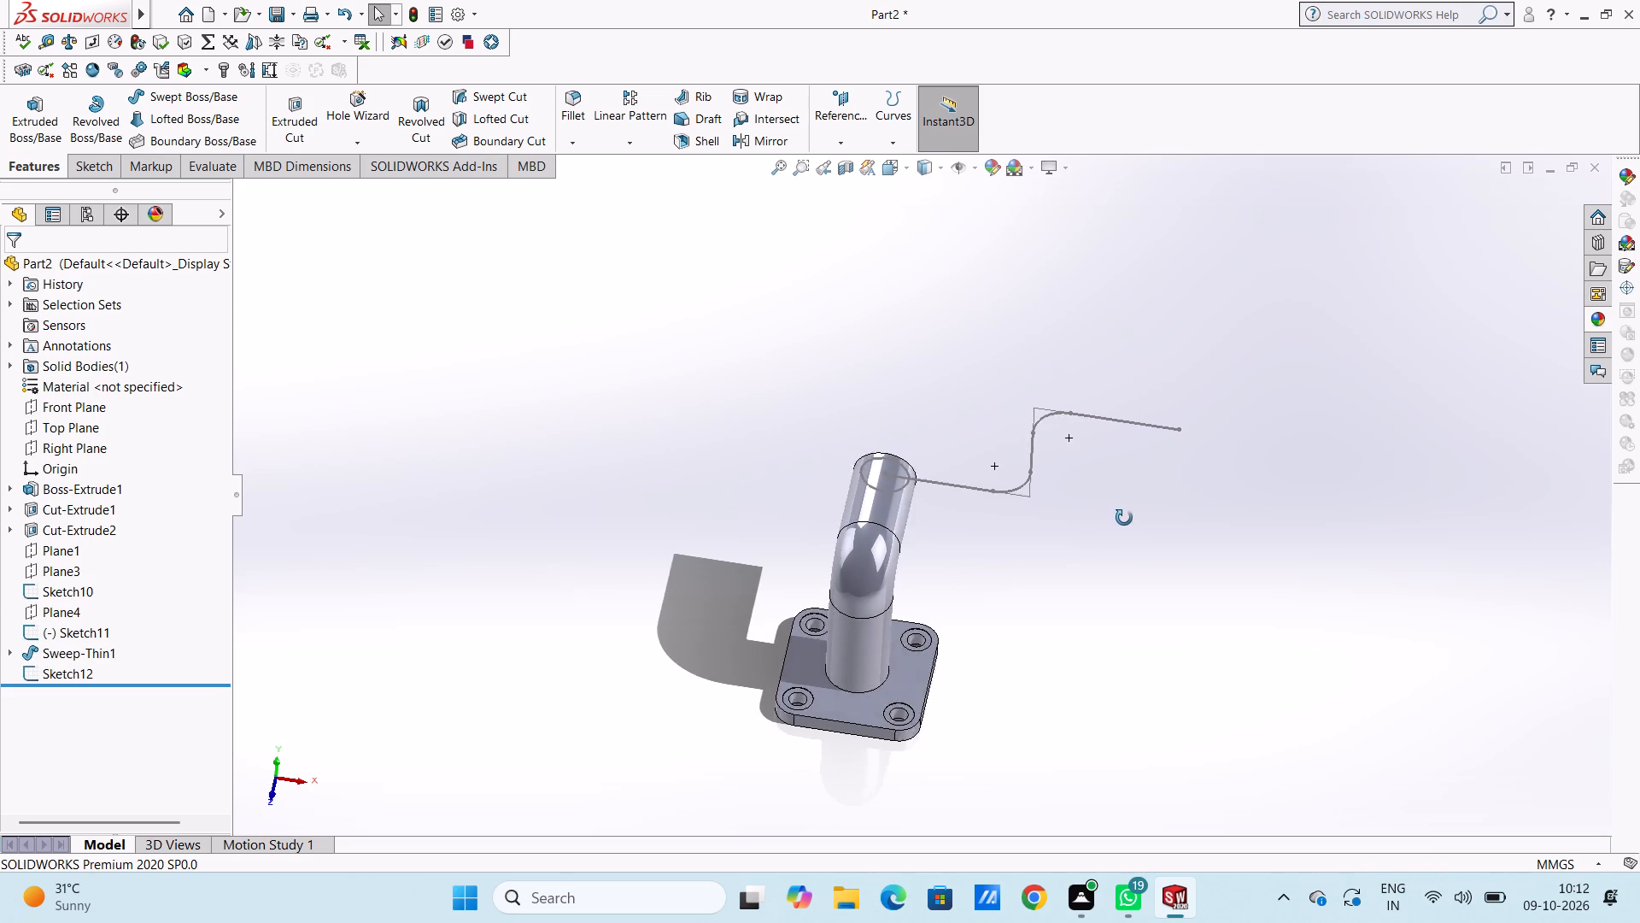
# Create a reference plane offset 400 mm from the Right Plane, at the free end of the Sketch10 path.
pyautogui.moveTo(1124, 518); pyautogui.dragTo(1107, 443, button='middle')
pyautogui.scroll(-1, 1097, 436)
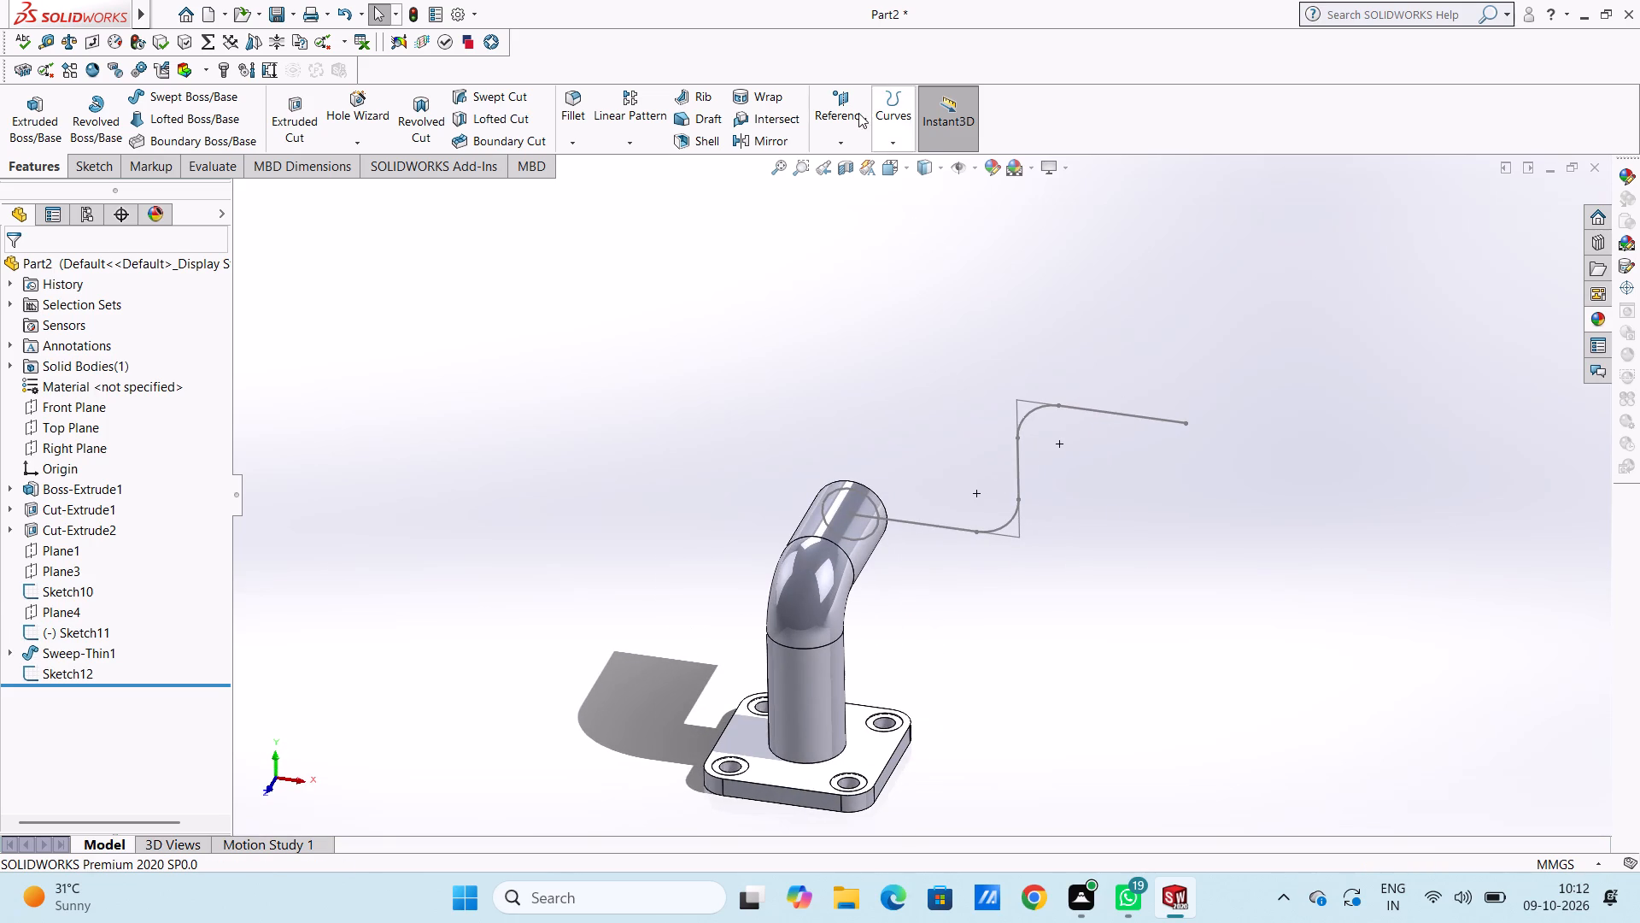
pyautogui.click(845, 98)
pyautogui.click(867, 164)
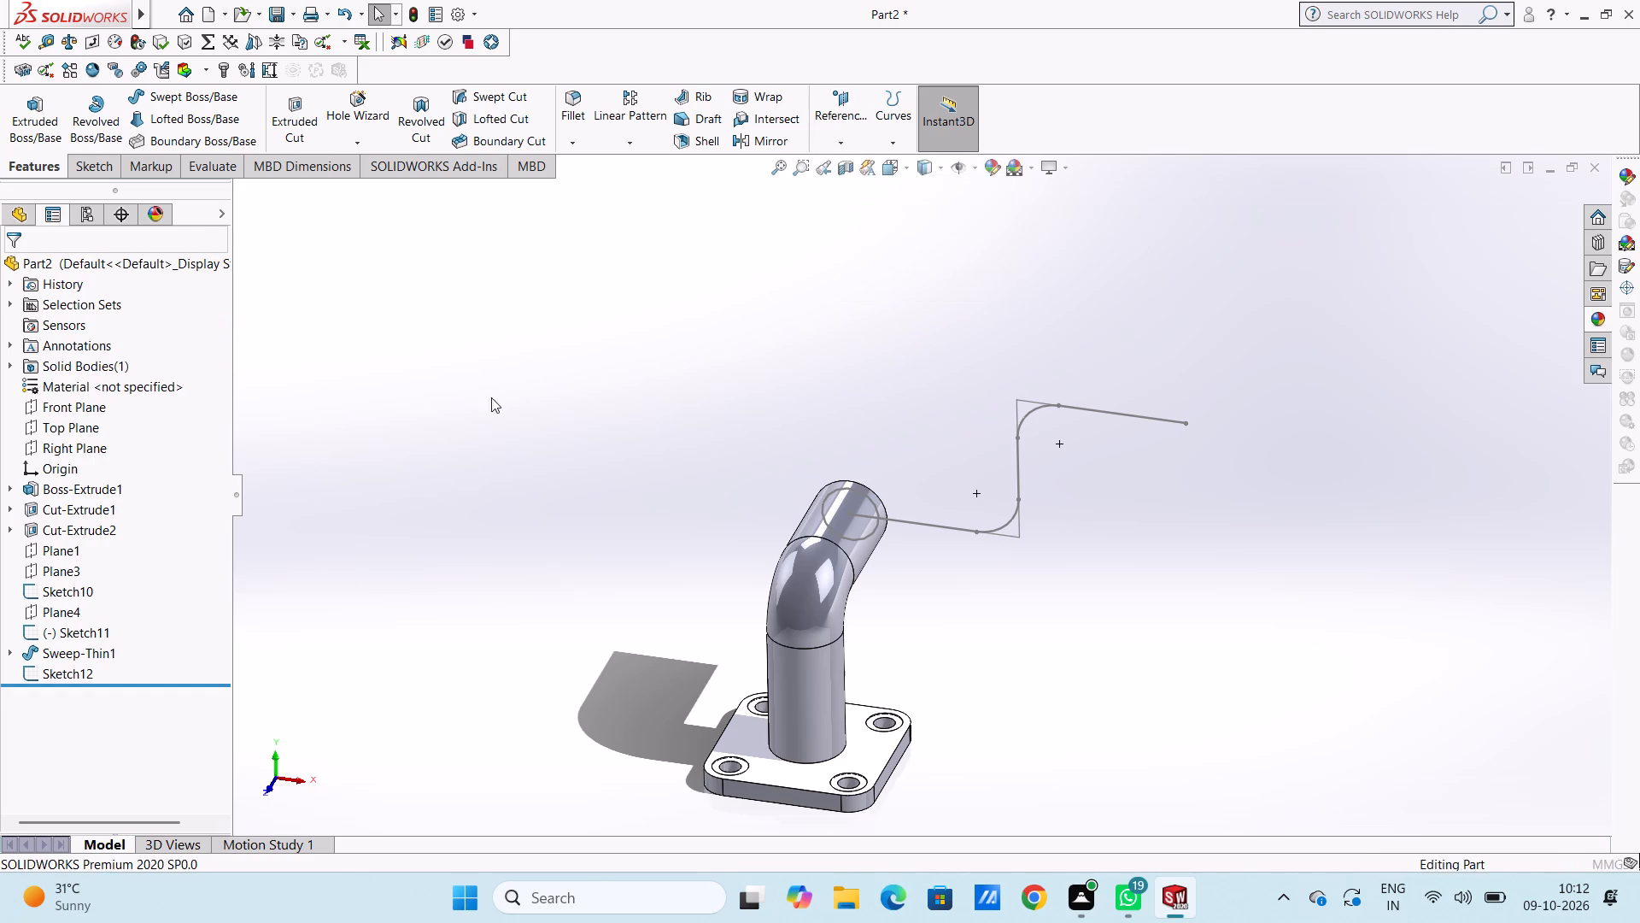
pyautogui.click(313, 185)
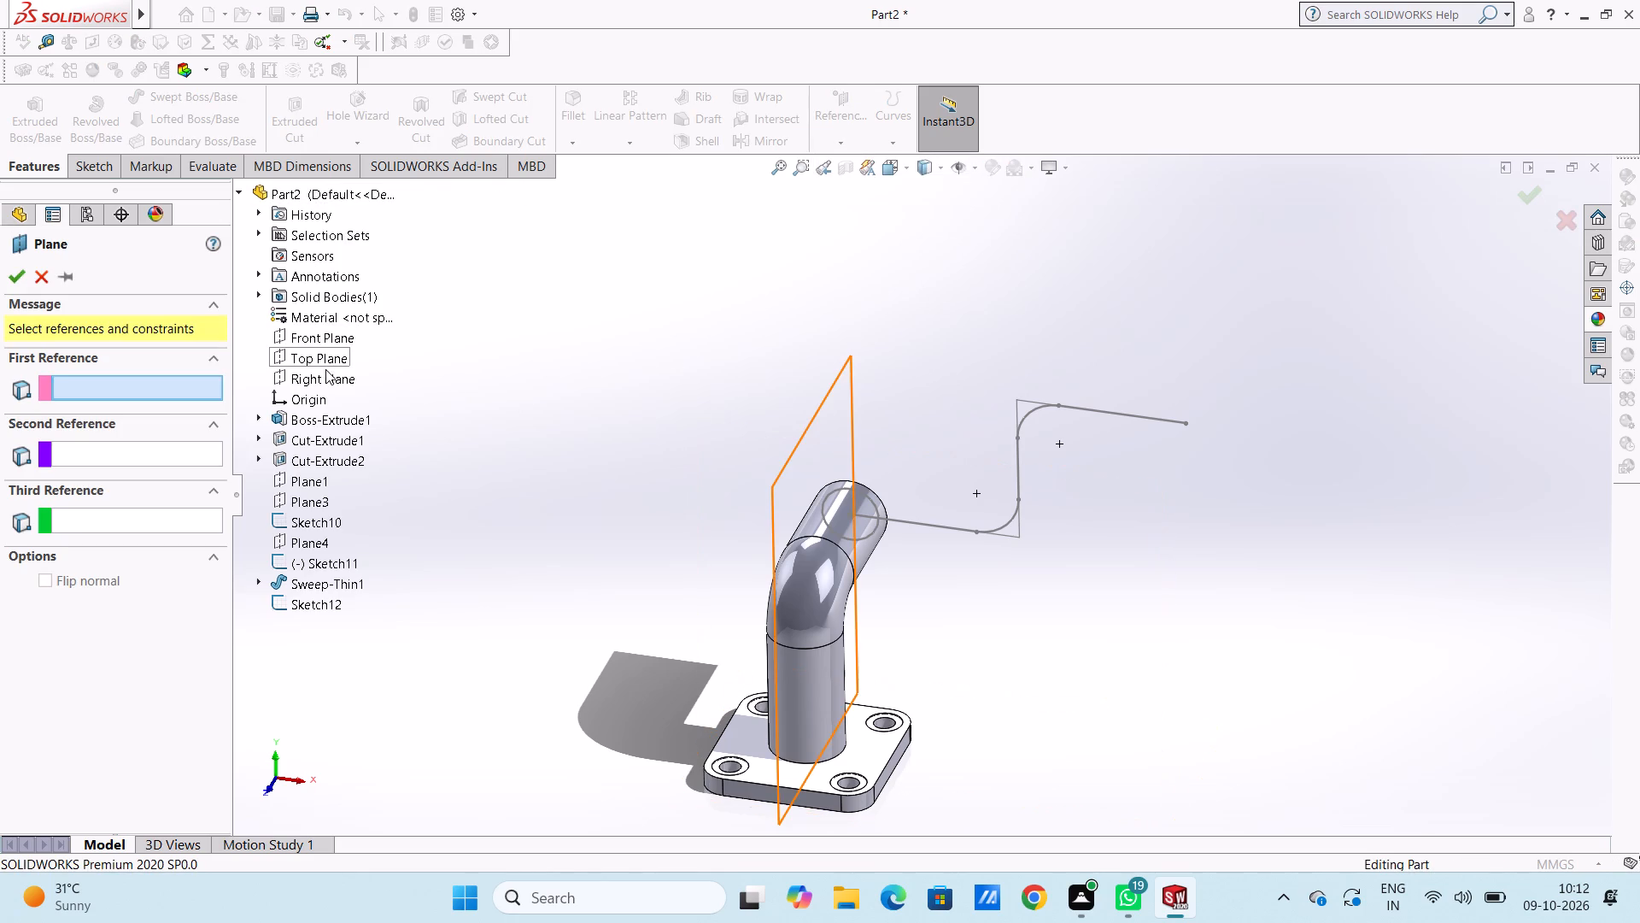
pyautogui.click(327, 375)
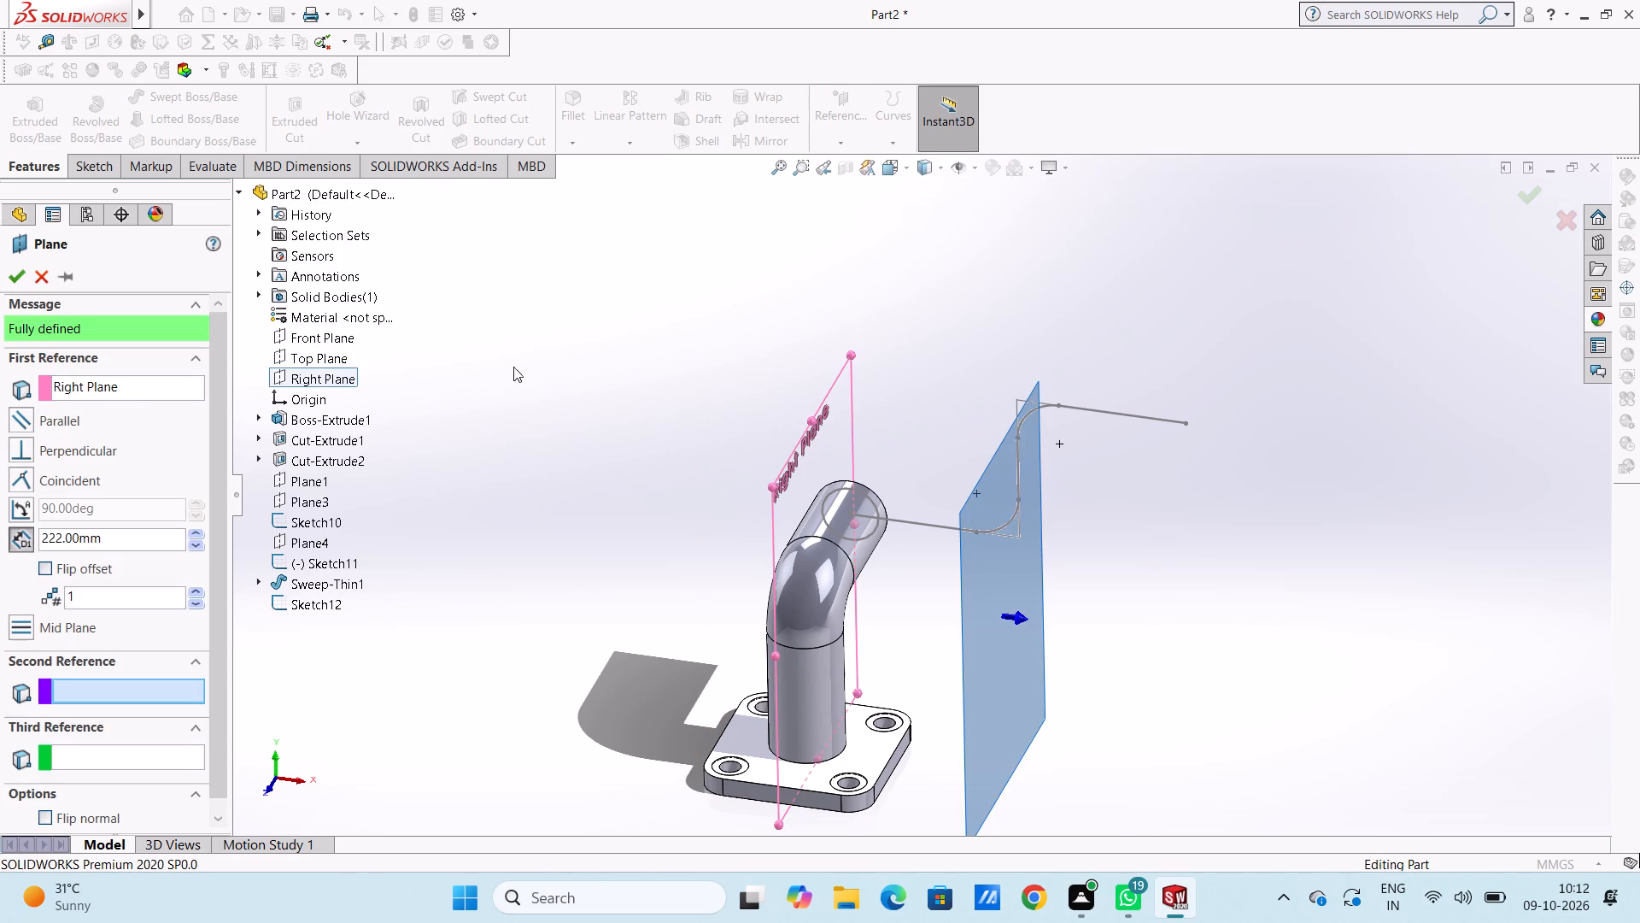
pyautogui.moveTo(575, 309); pyautogui.dragTo(600, 332, button='middle')
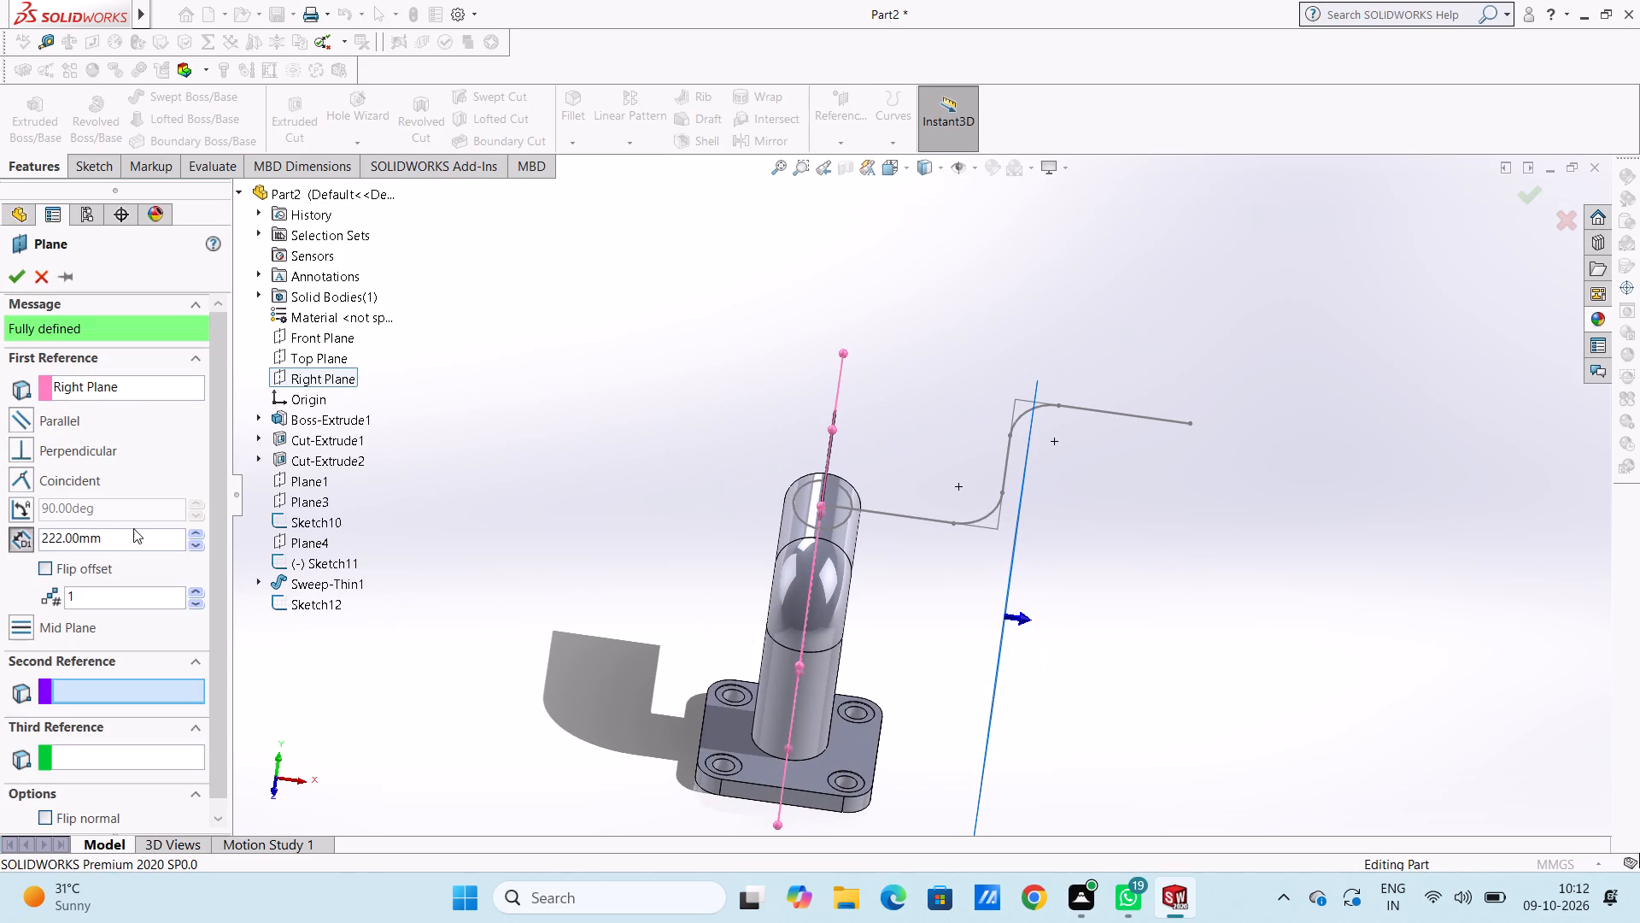
pyautogui.doubleClick(119, 538)
pyautogui.write('400')
pyautogui.press('Return')
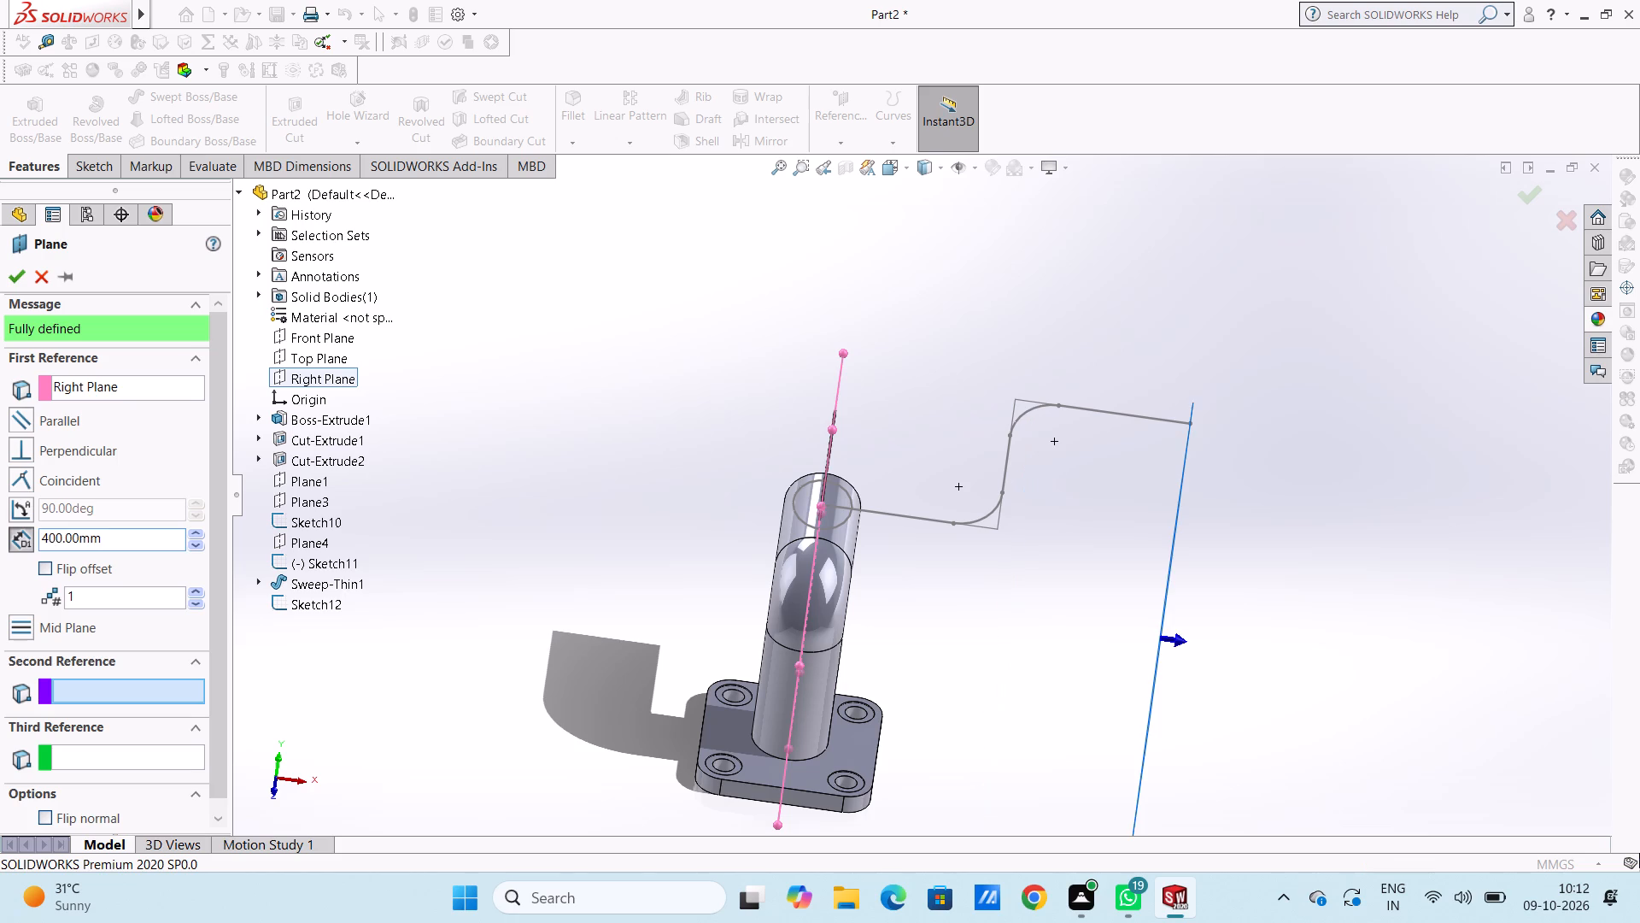
pyautogui.click(20, 270)
pyautogui.click(520, 362)
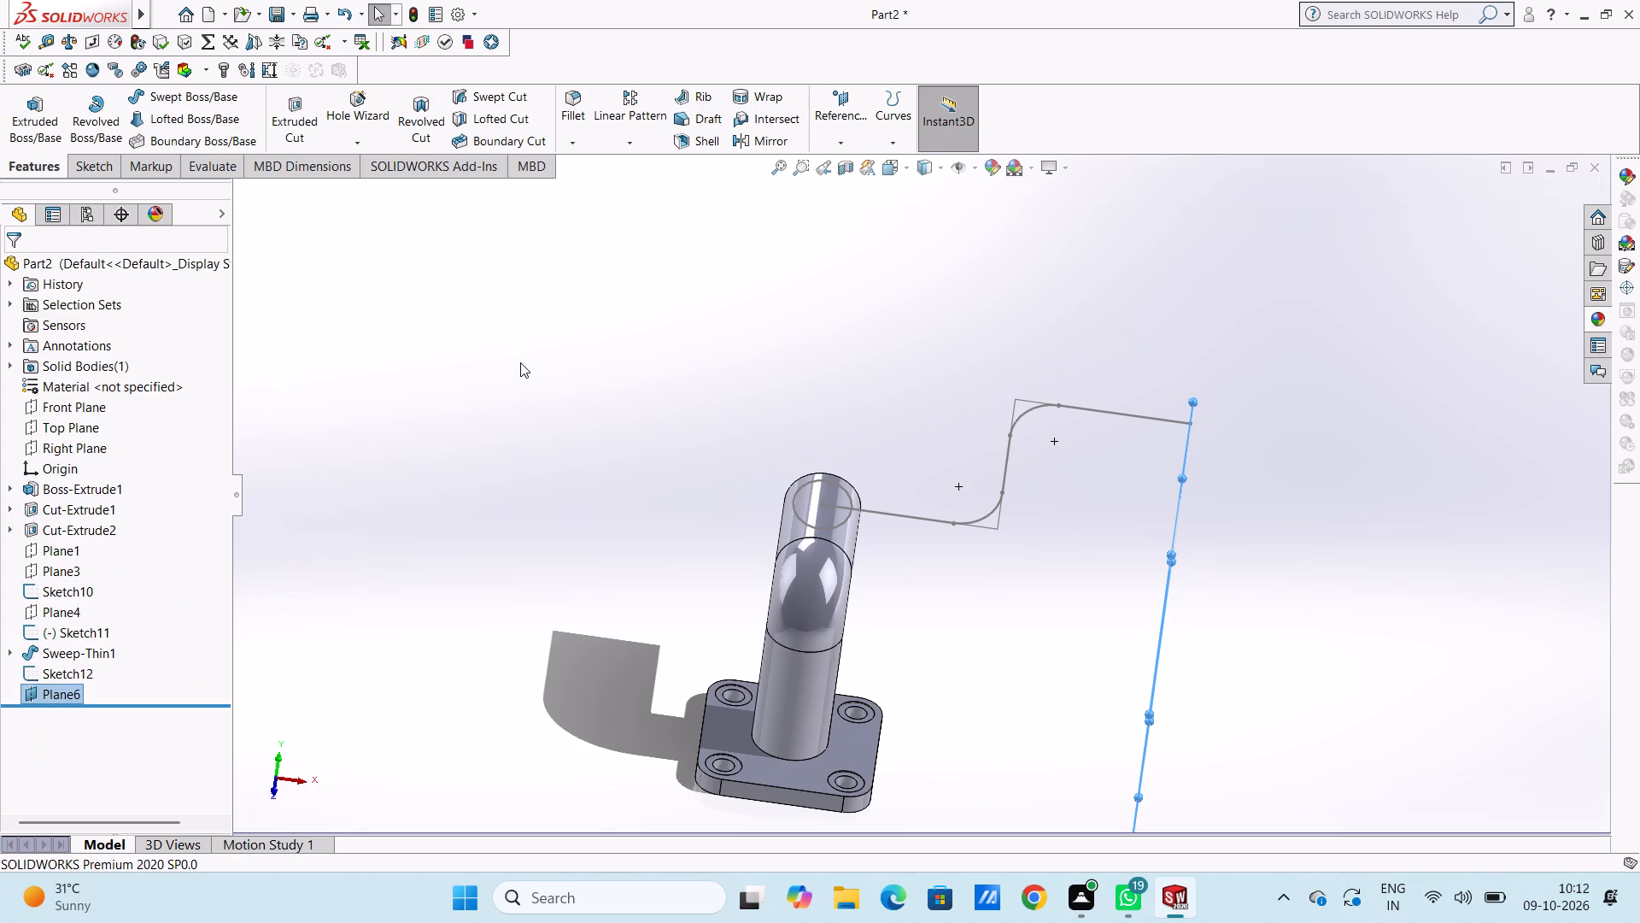
# Sketch a circle of about 43 mm radius on the new offset plane, centred on the free end of the Sketch10 path.
pyautogui.hotkey('ctrl', '4')
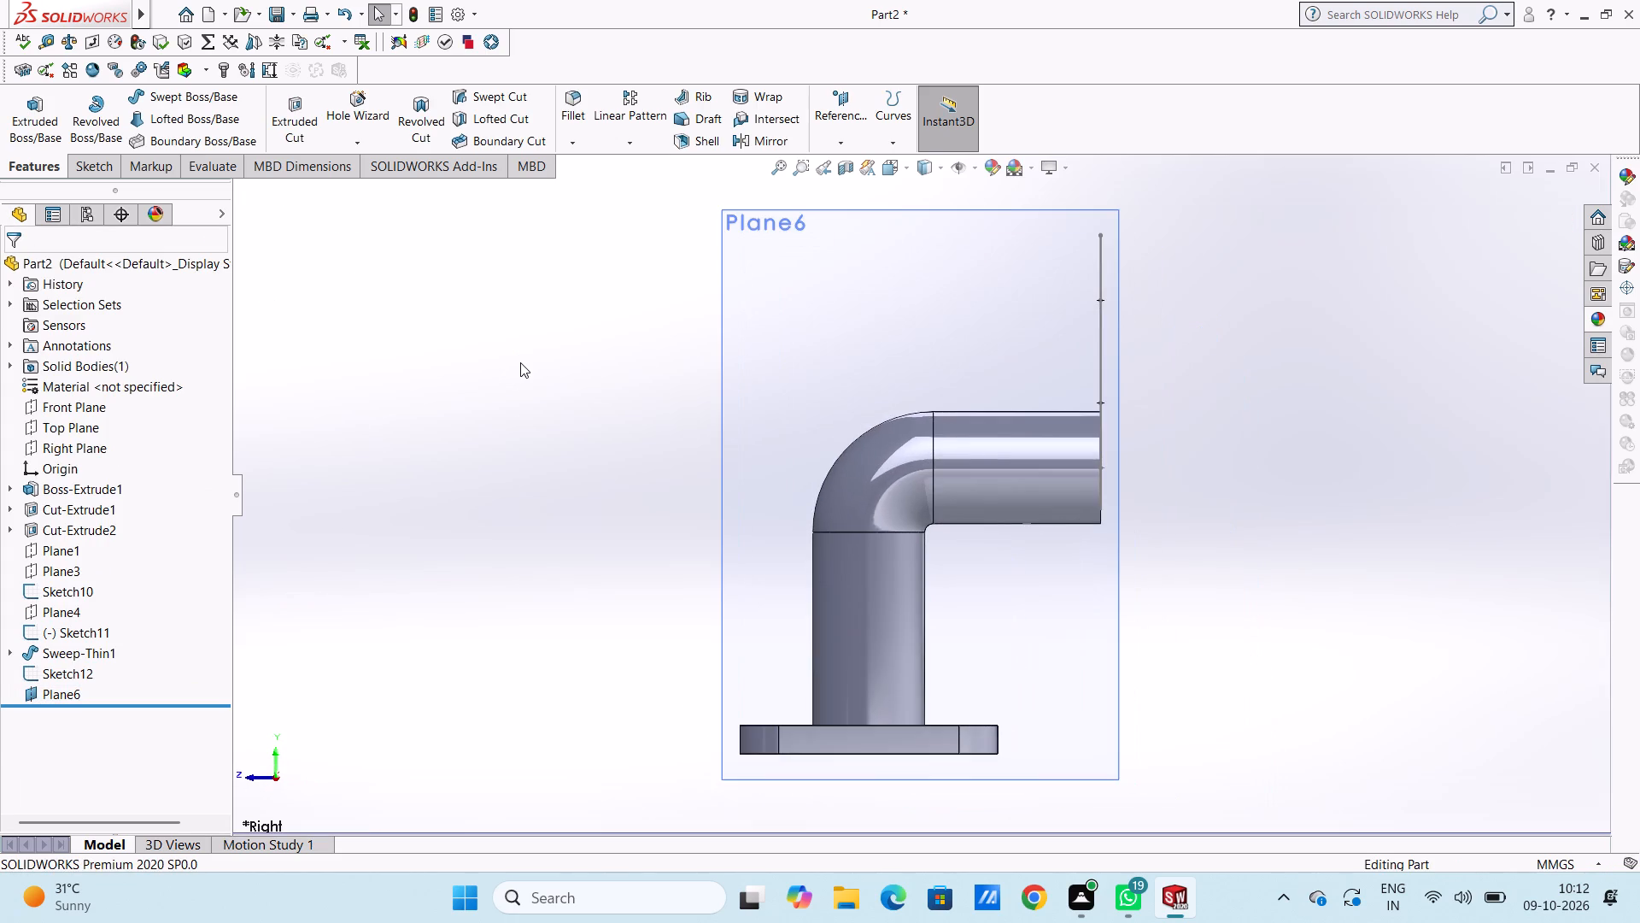
pyautogui.scroll(3, 520, 362)
pyautogui.scroll(-1, 730, 327)
pyautogui.scroll(-1, 1115, 280)
pyautogui.scroll(2, 1194, 437)
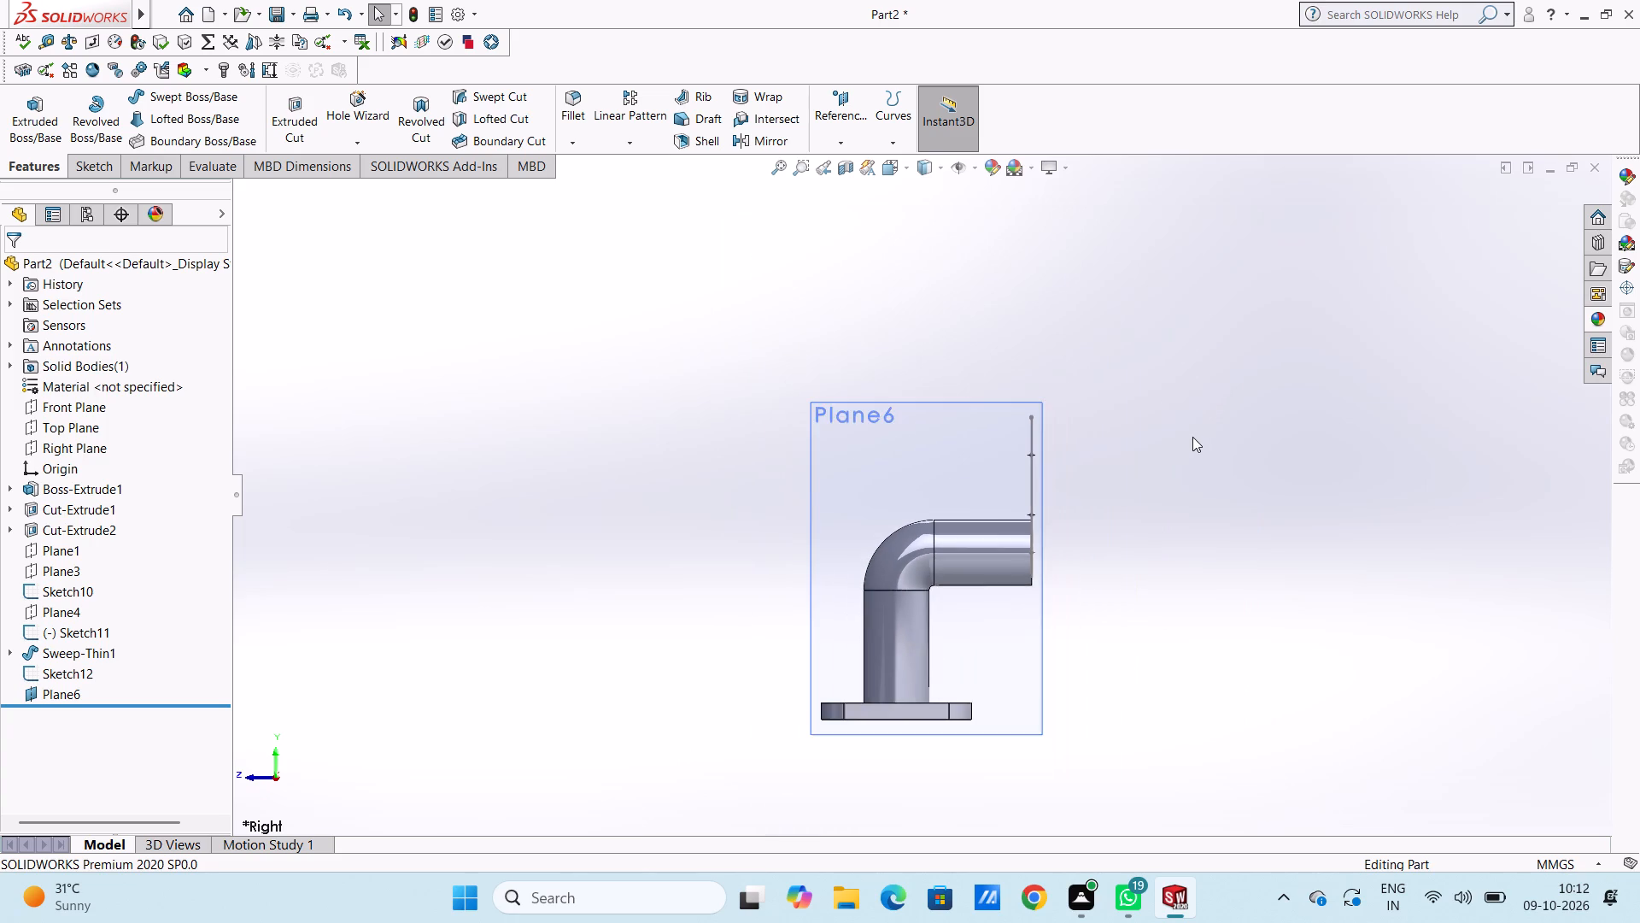
pyautogui.scroll(-1, 1171, 456)
pyautogui.click(913, 431)
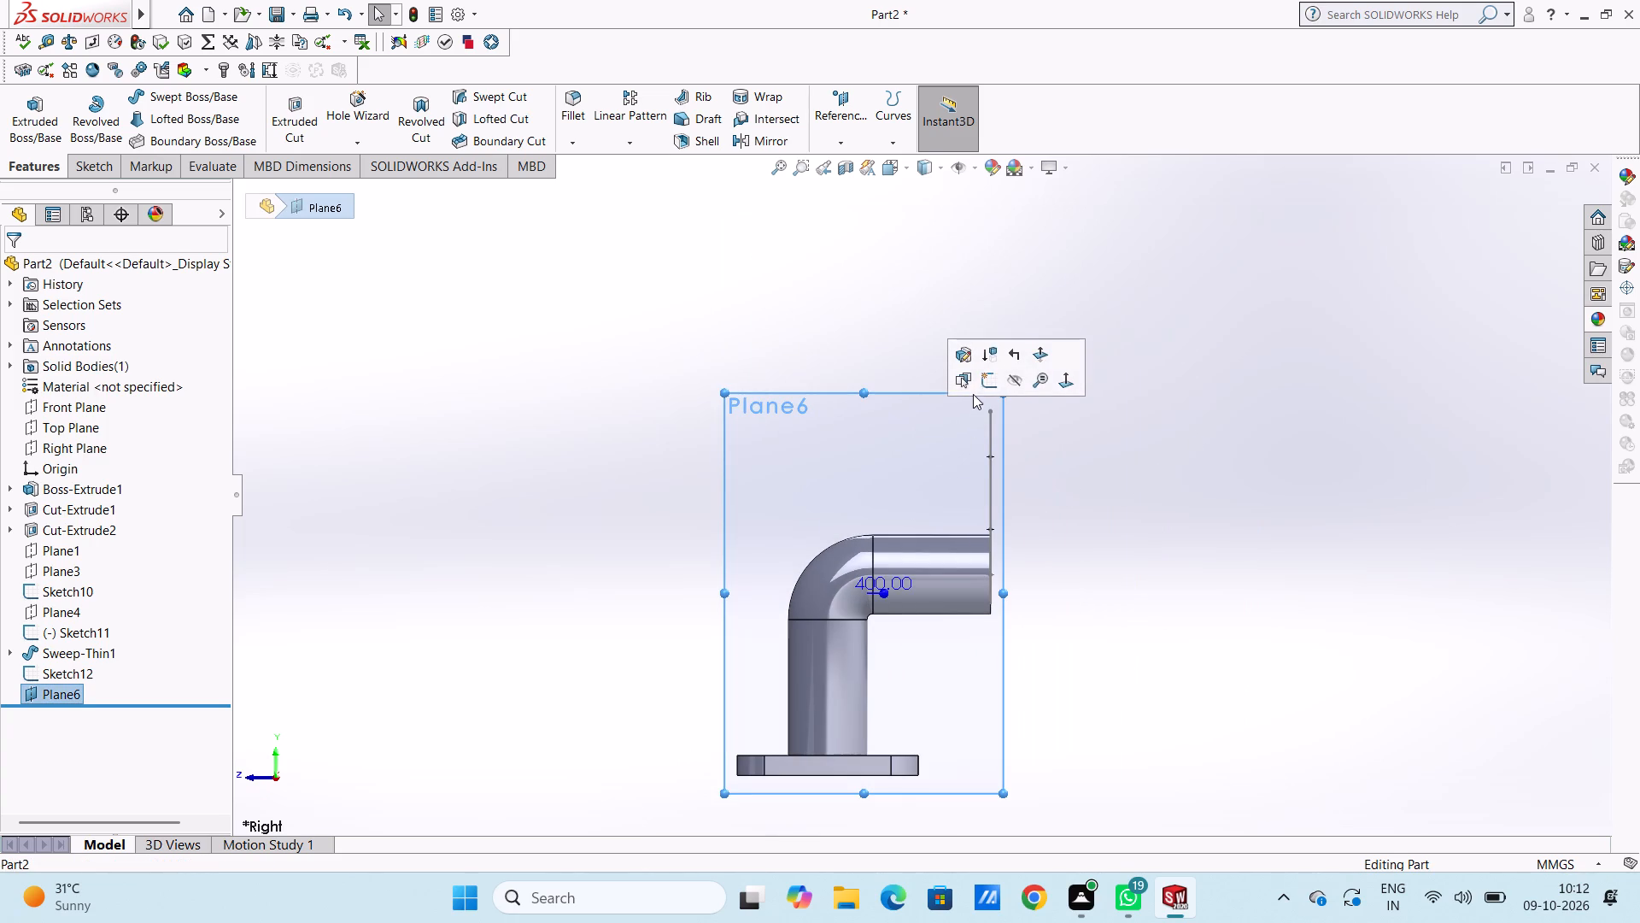
pyautogui.click(984, 385)
pyautogui.click(937, 351)
pyautogui.scroll(-2, 1120, 416)
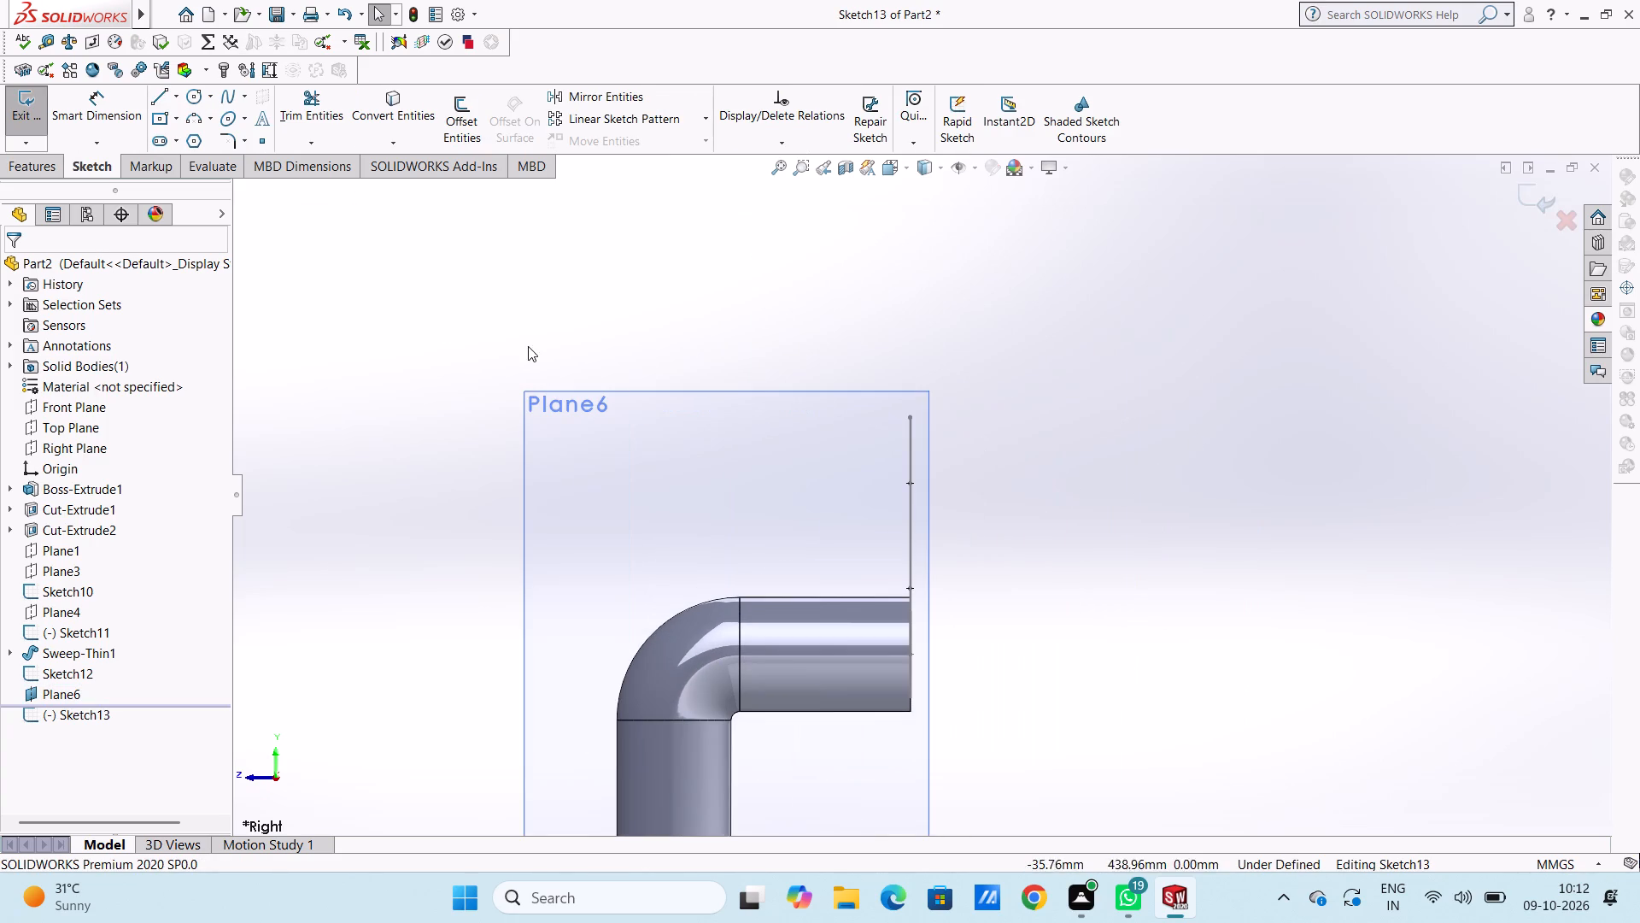
pyautogui.click(190, 97)
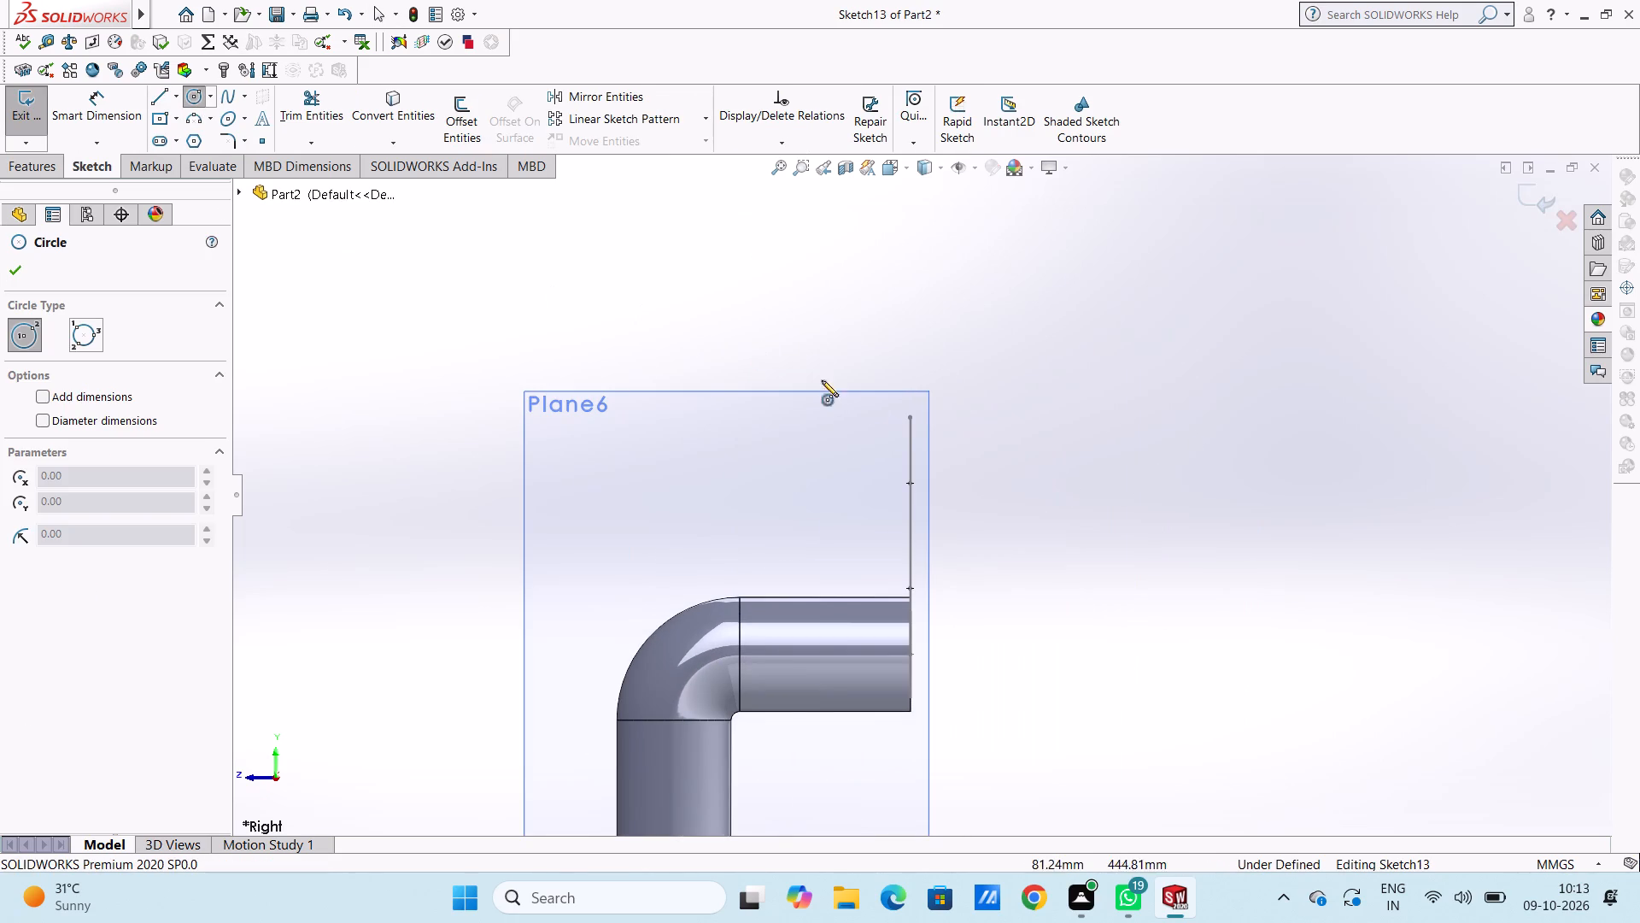
pyautogui.click(911, 417)
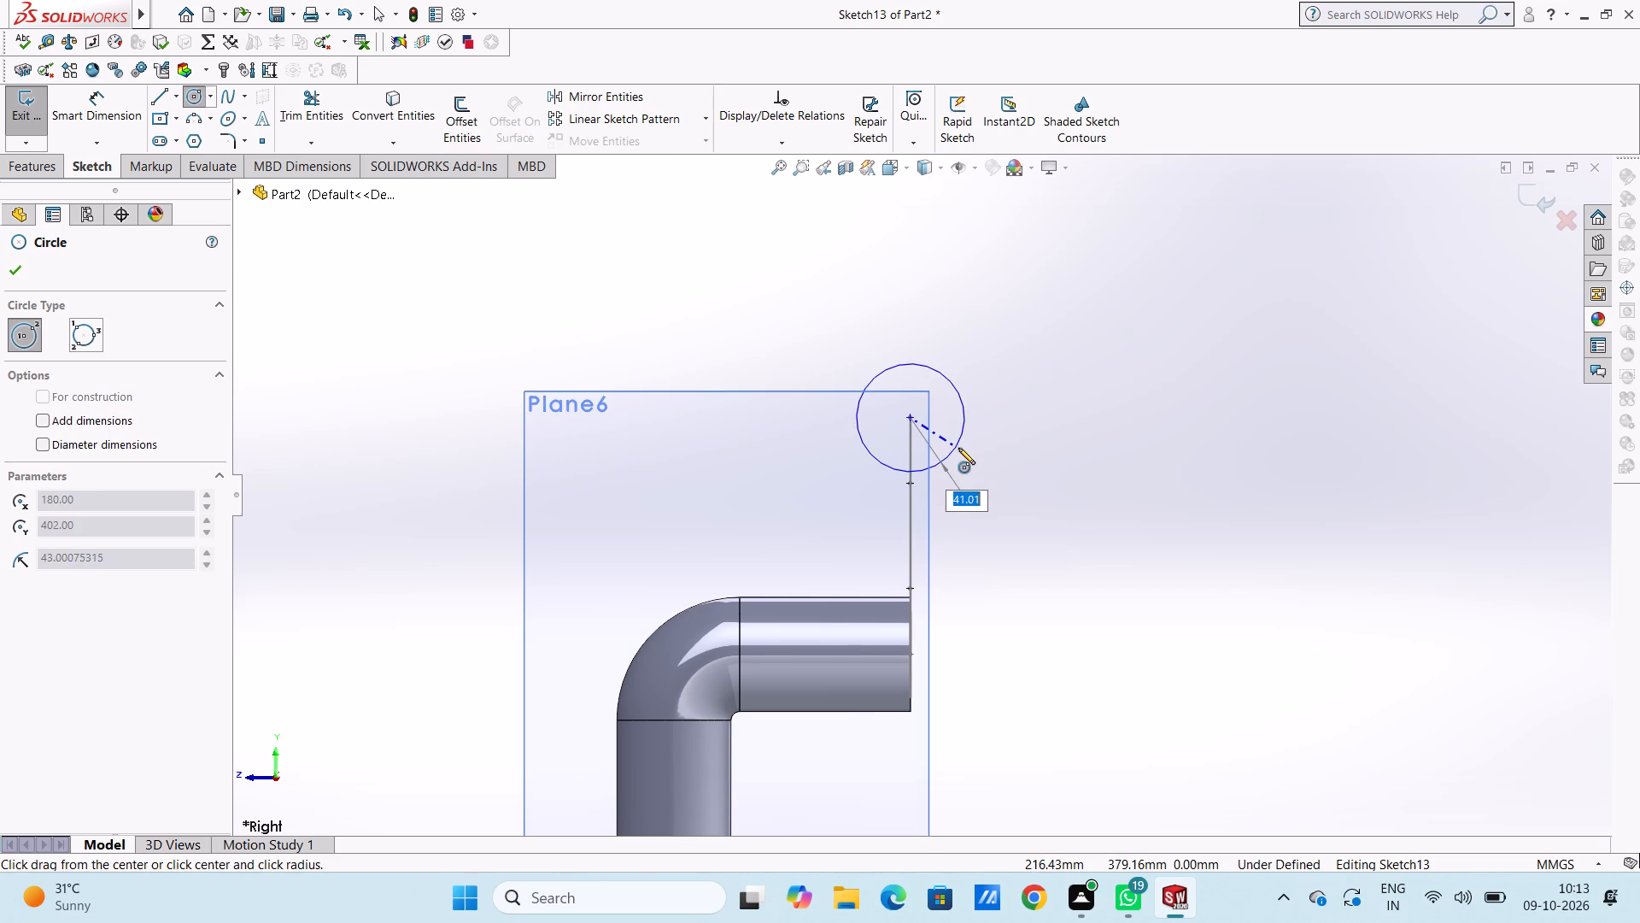
pyautogui.click(959, 448)
pyautogui.click(15, 275)
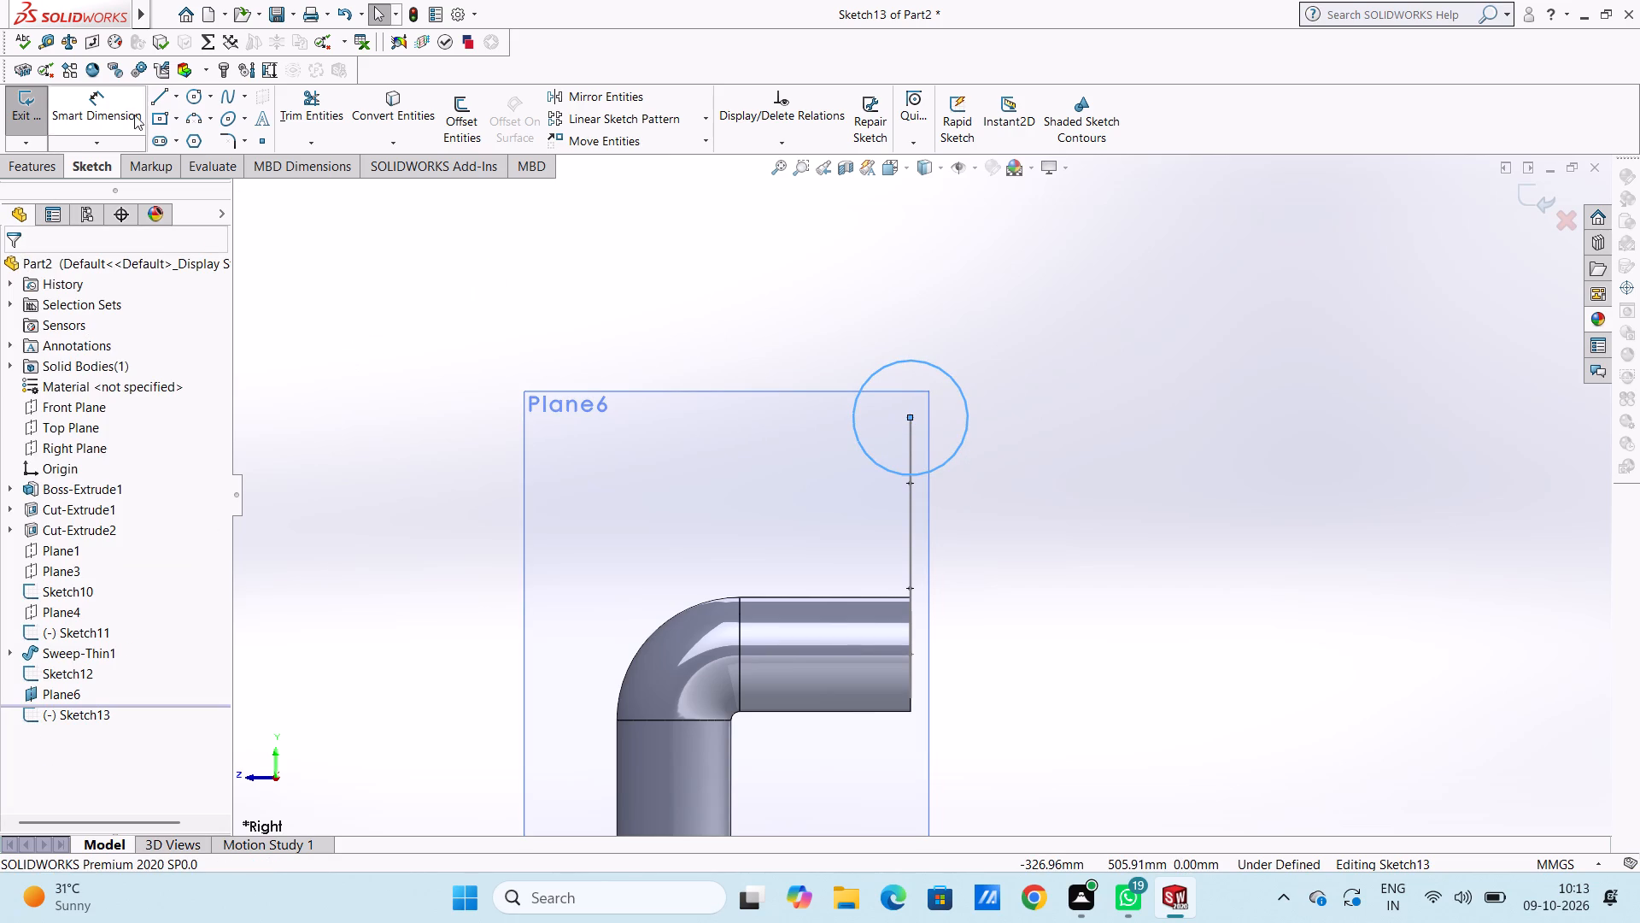
# Dimension the circle's diameter at 67 mm.
pyautogui.click(127, 100)
pyautogui.click(968, 431)
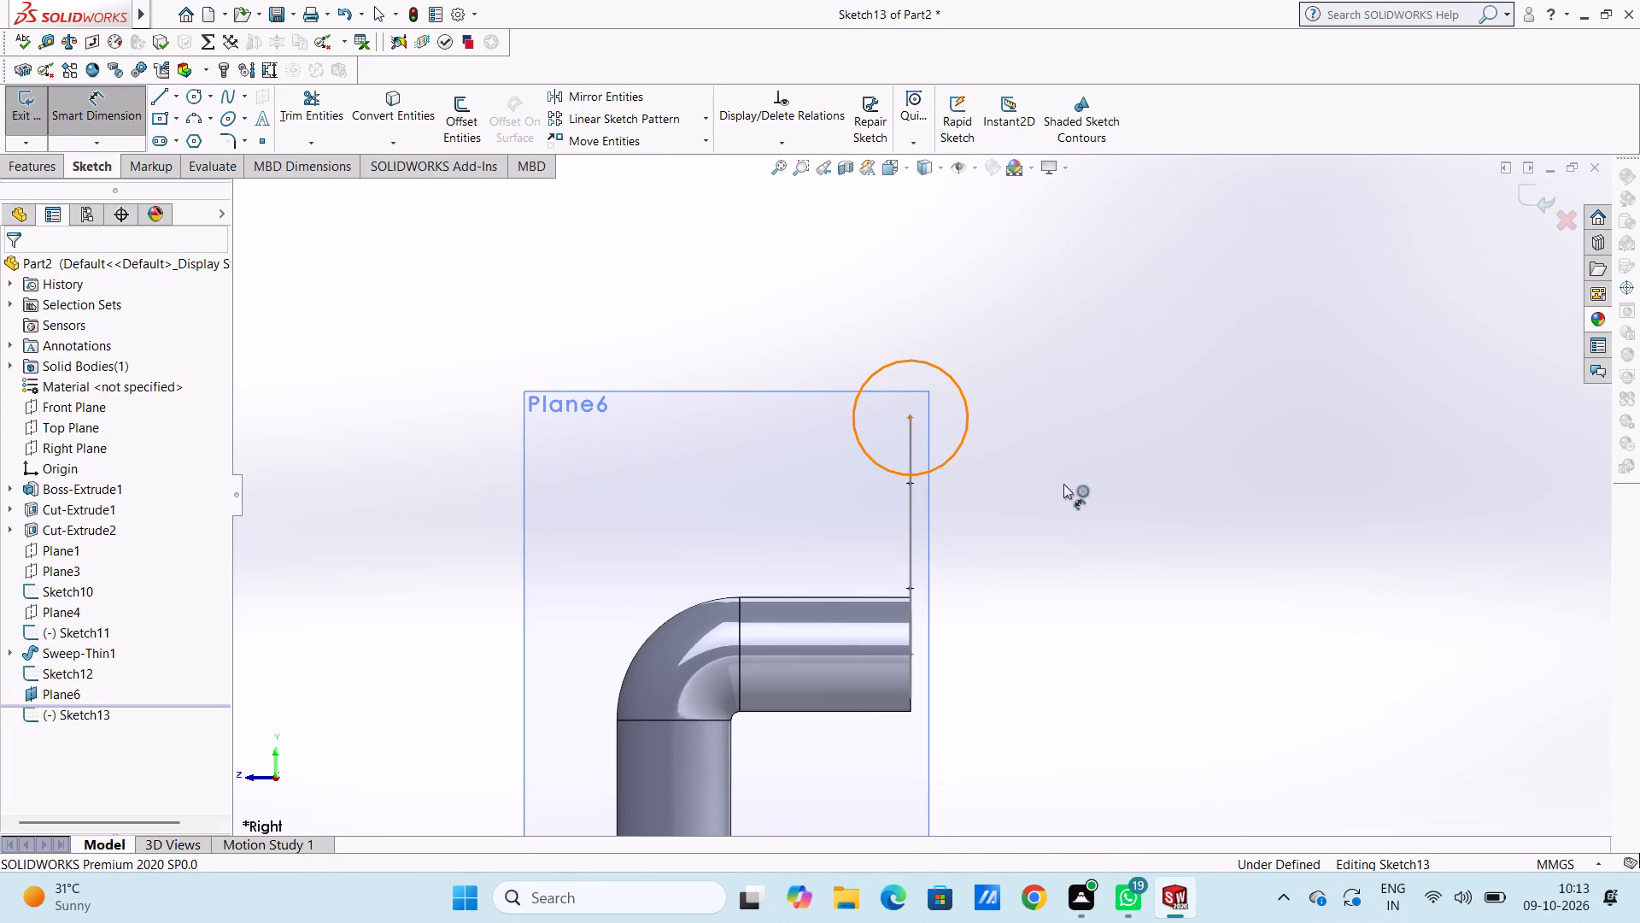
pyautogui.click(1241, 554)
pyautogui.write('67')
pyautogui.press('Return')
pyautogui.click(776, 239)
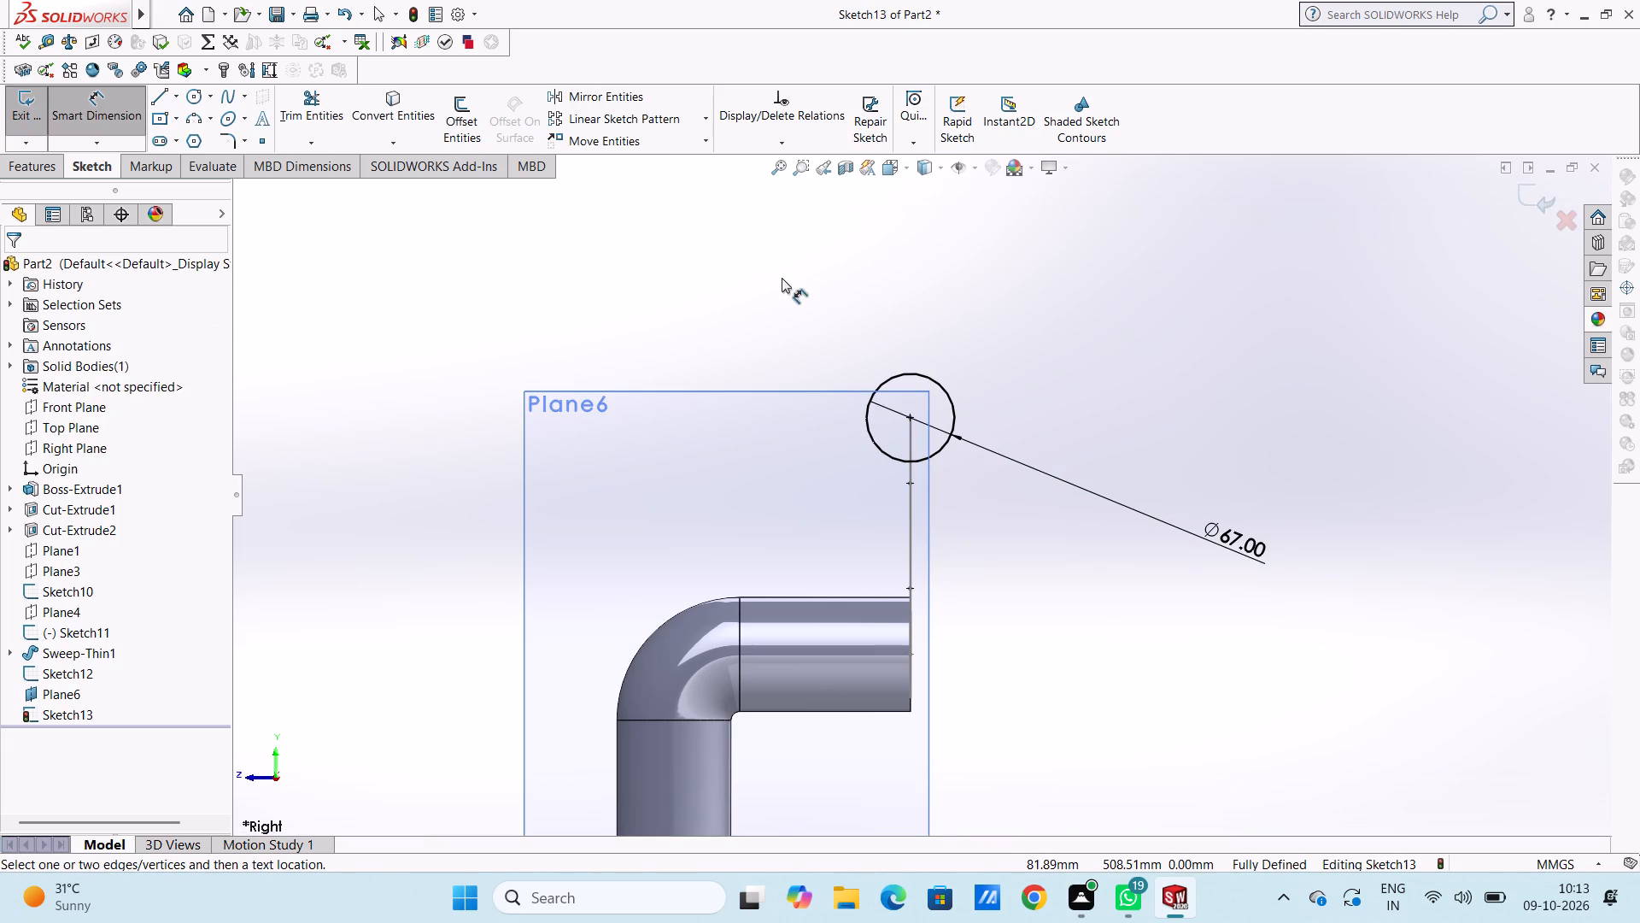
pyautogui.moveTo(773, 304); pyautogui.dragTo(810, 361, button='middle')
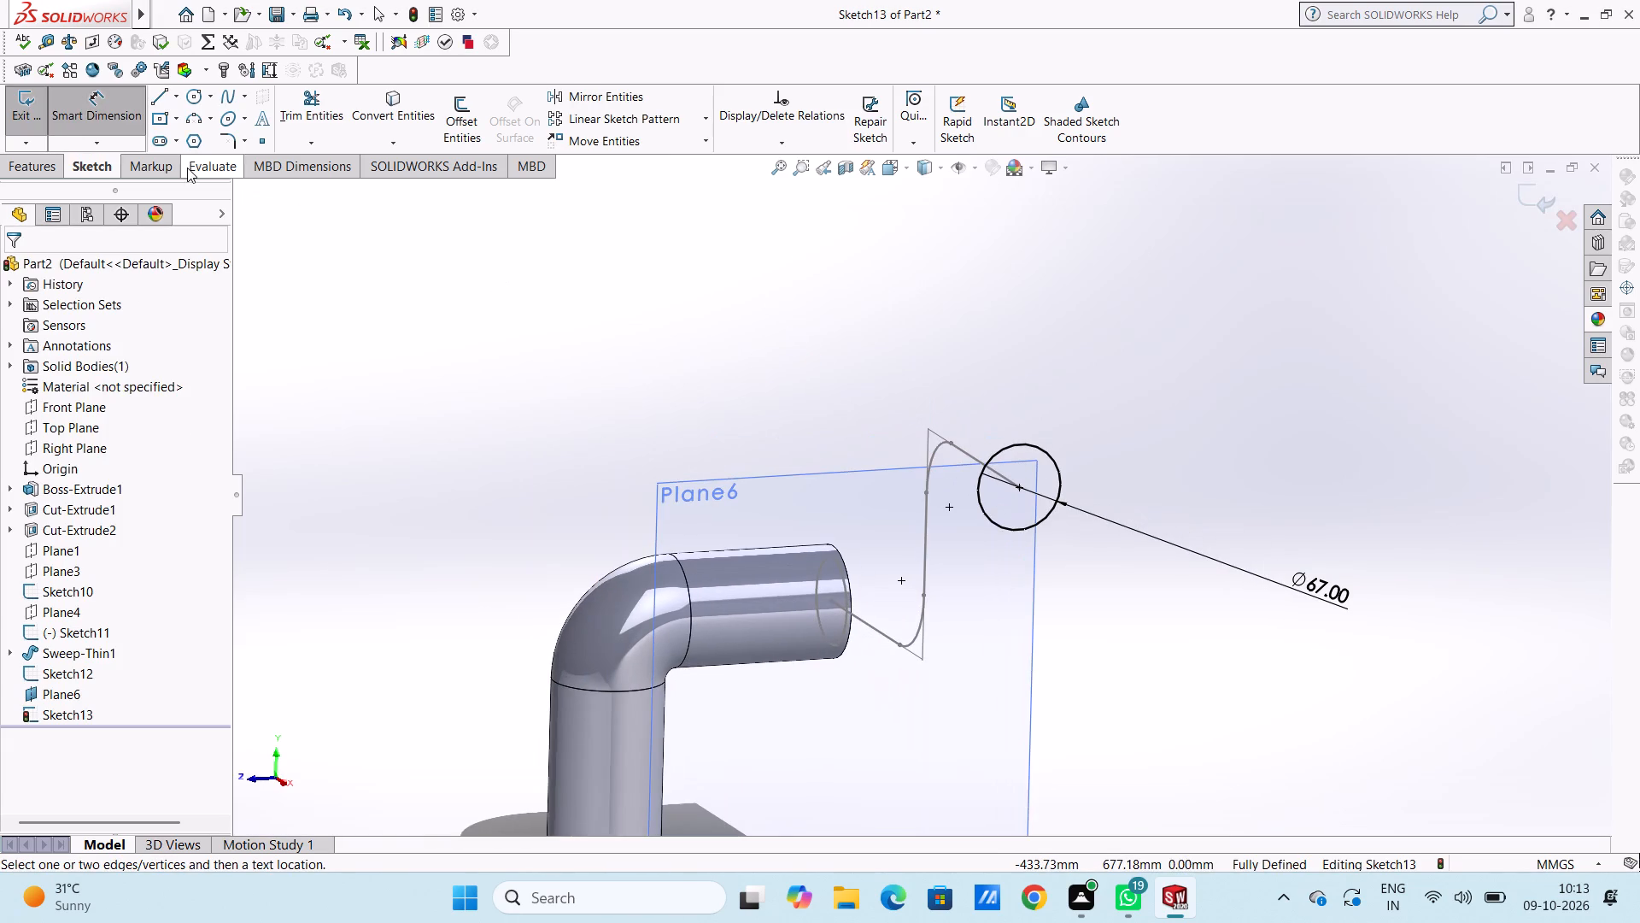
pyautogui.click(113, 114)
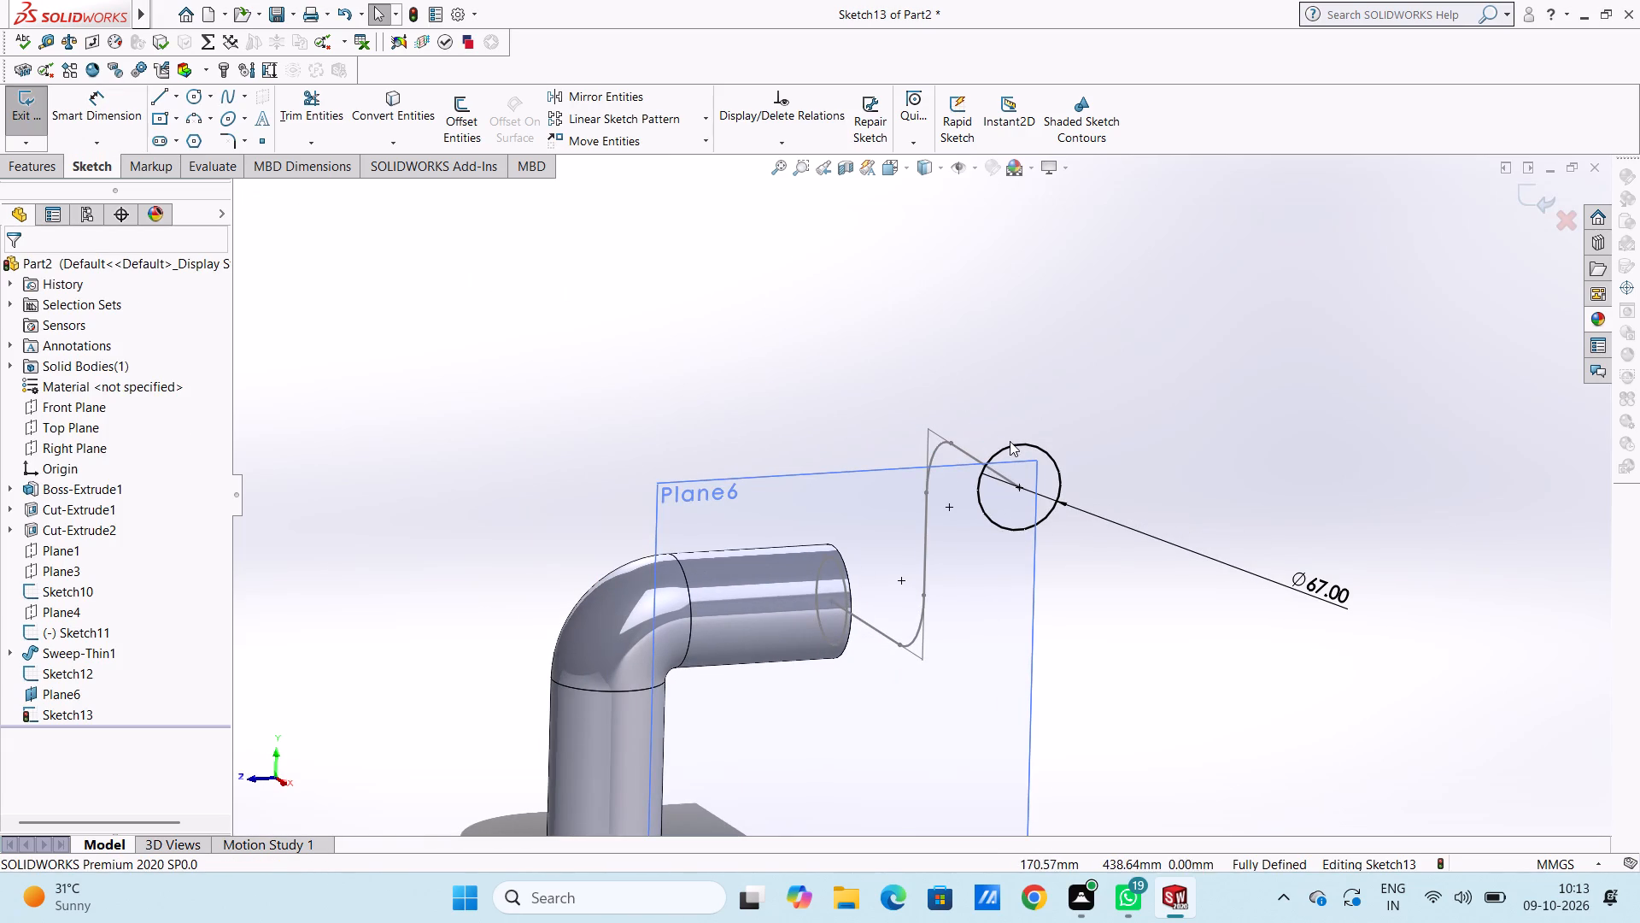
pyautogui.click(1017, 446)
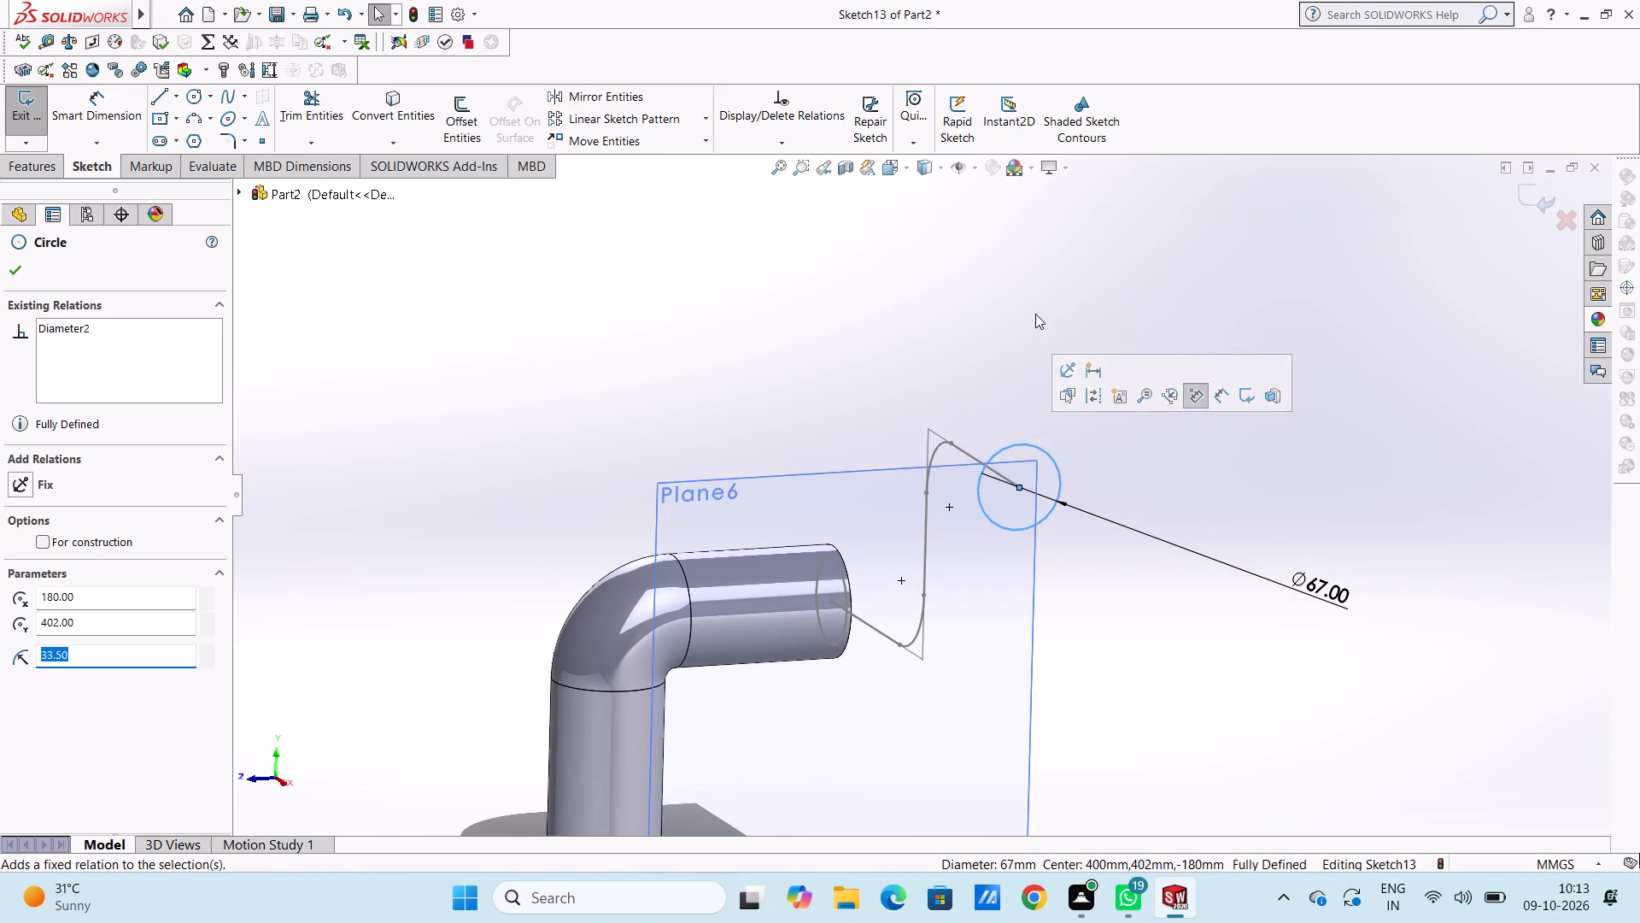
pyautogui.rightClick(1023, 308)
pyautogui.click(887, 326)
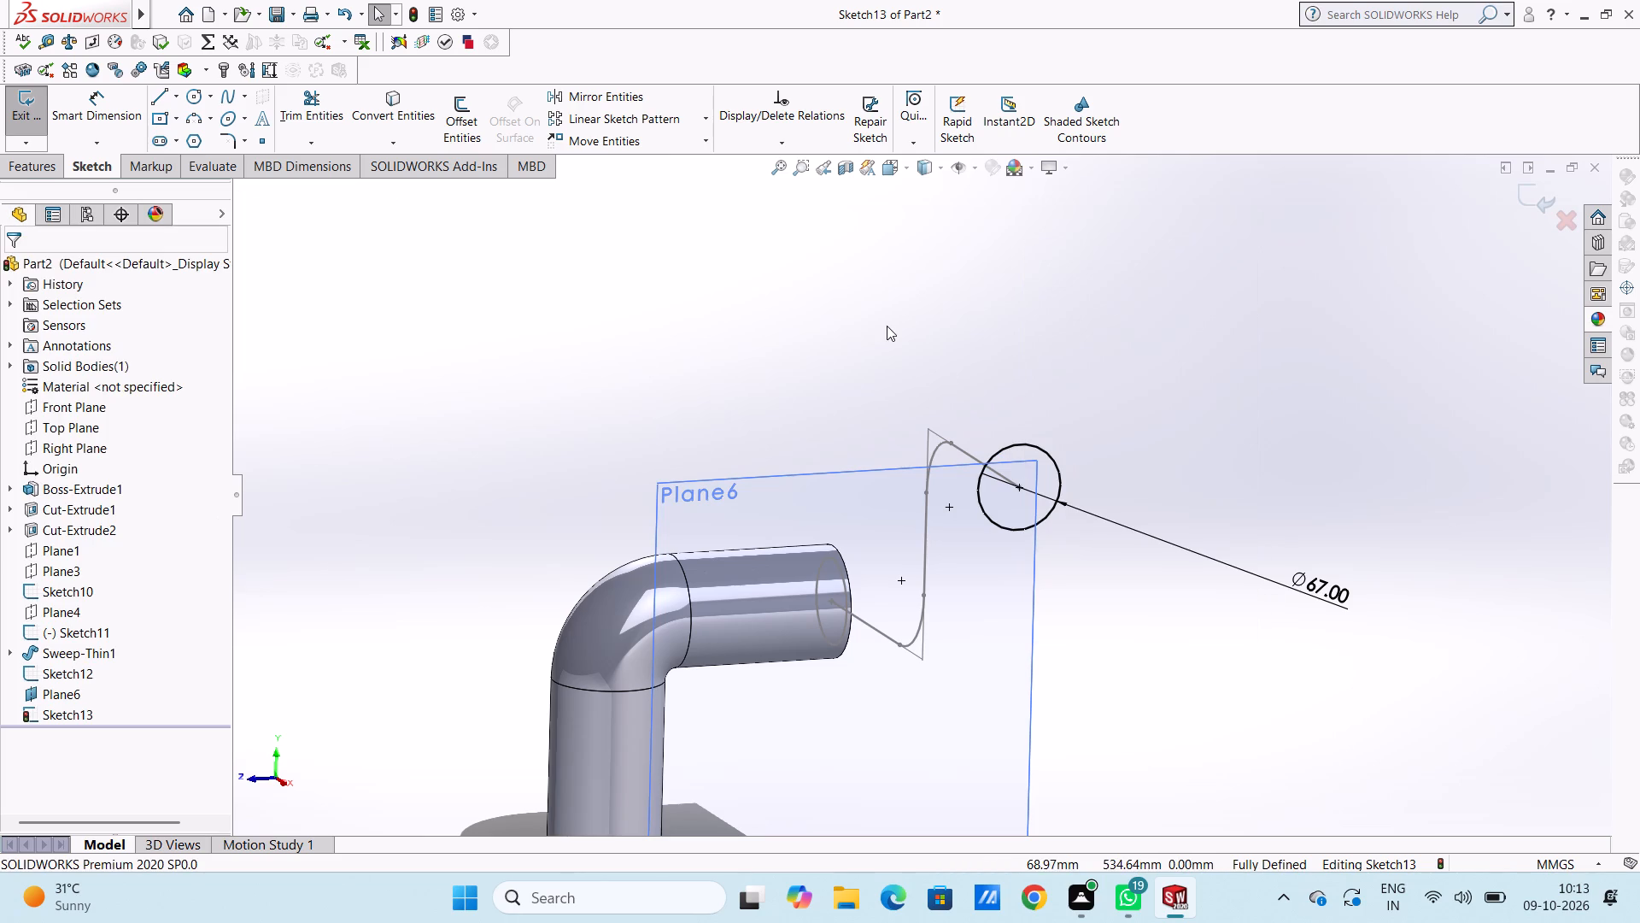
# Set up a Swept Boss/Base using the 67 mm circle as the profile and Sketch10 as the path.
pyautogui.click(58, 168)
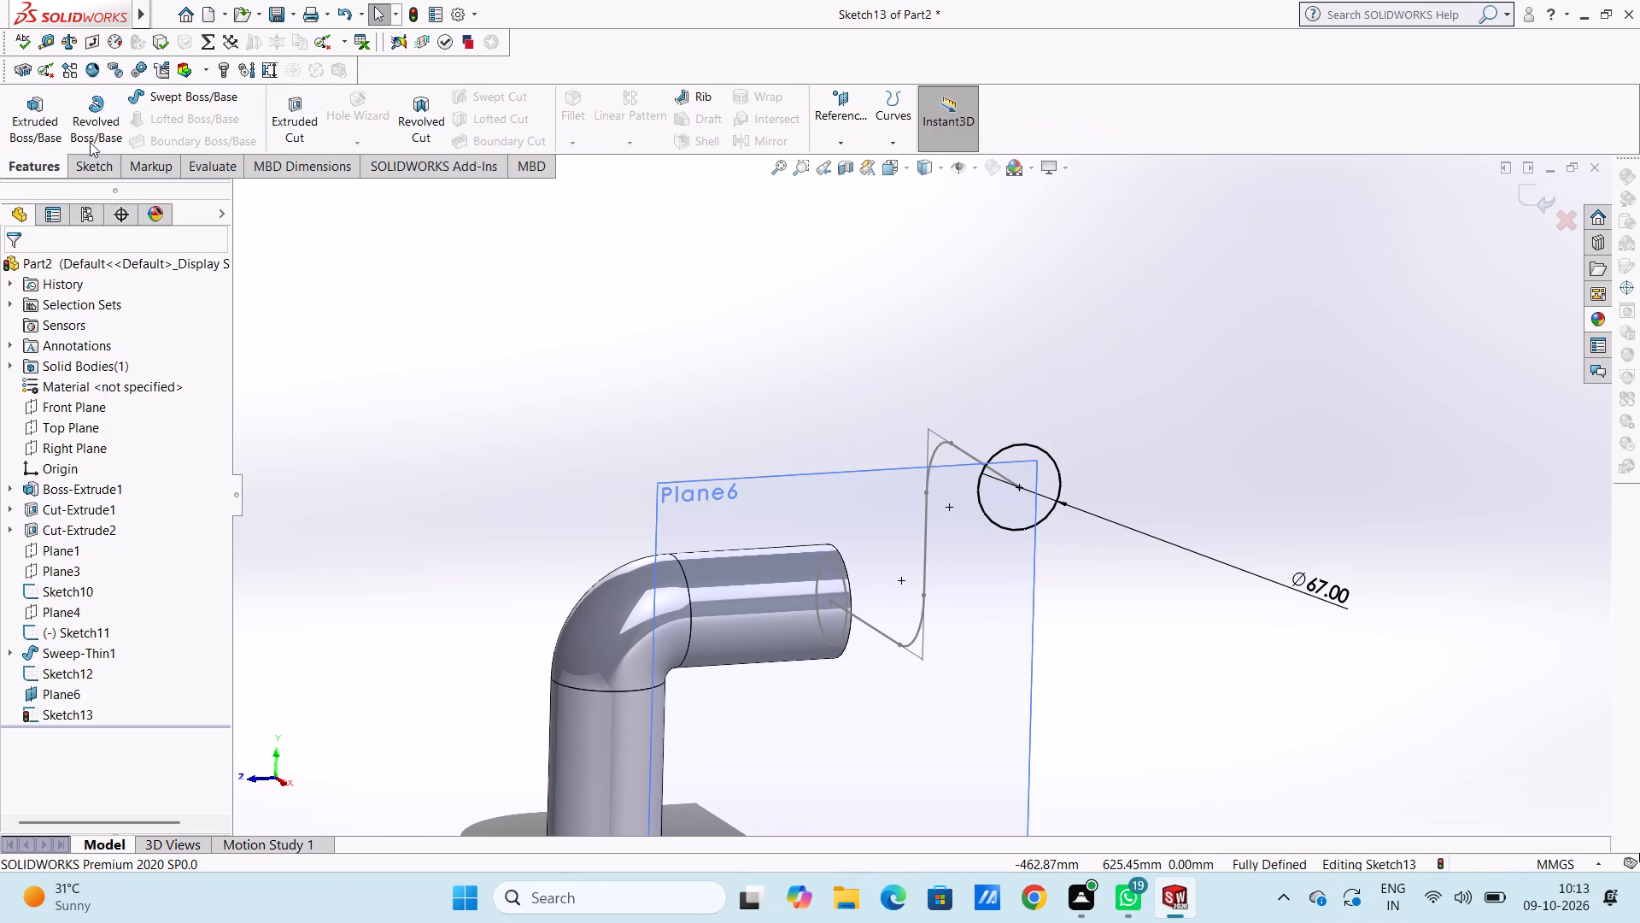
pyautogui.click(195, 95)
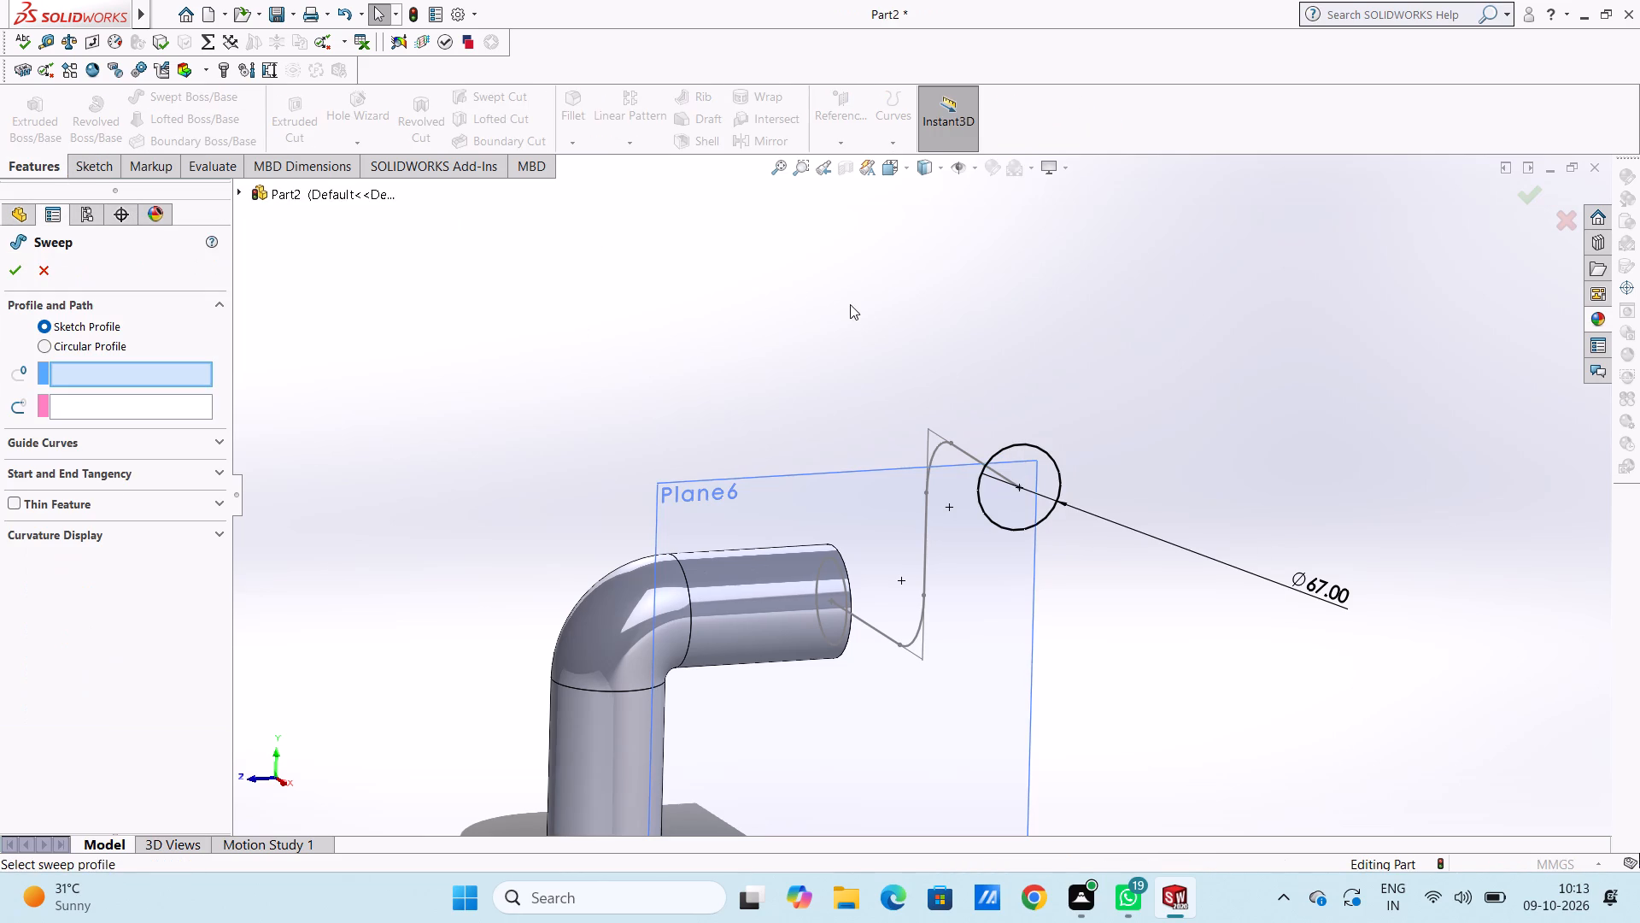
pyautogui.moveTo(869, 309); pyautogui.dragTo(898, 342, button='middle')
pyautogui.scroll(-3, 1165, 461)
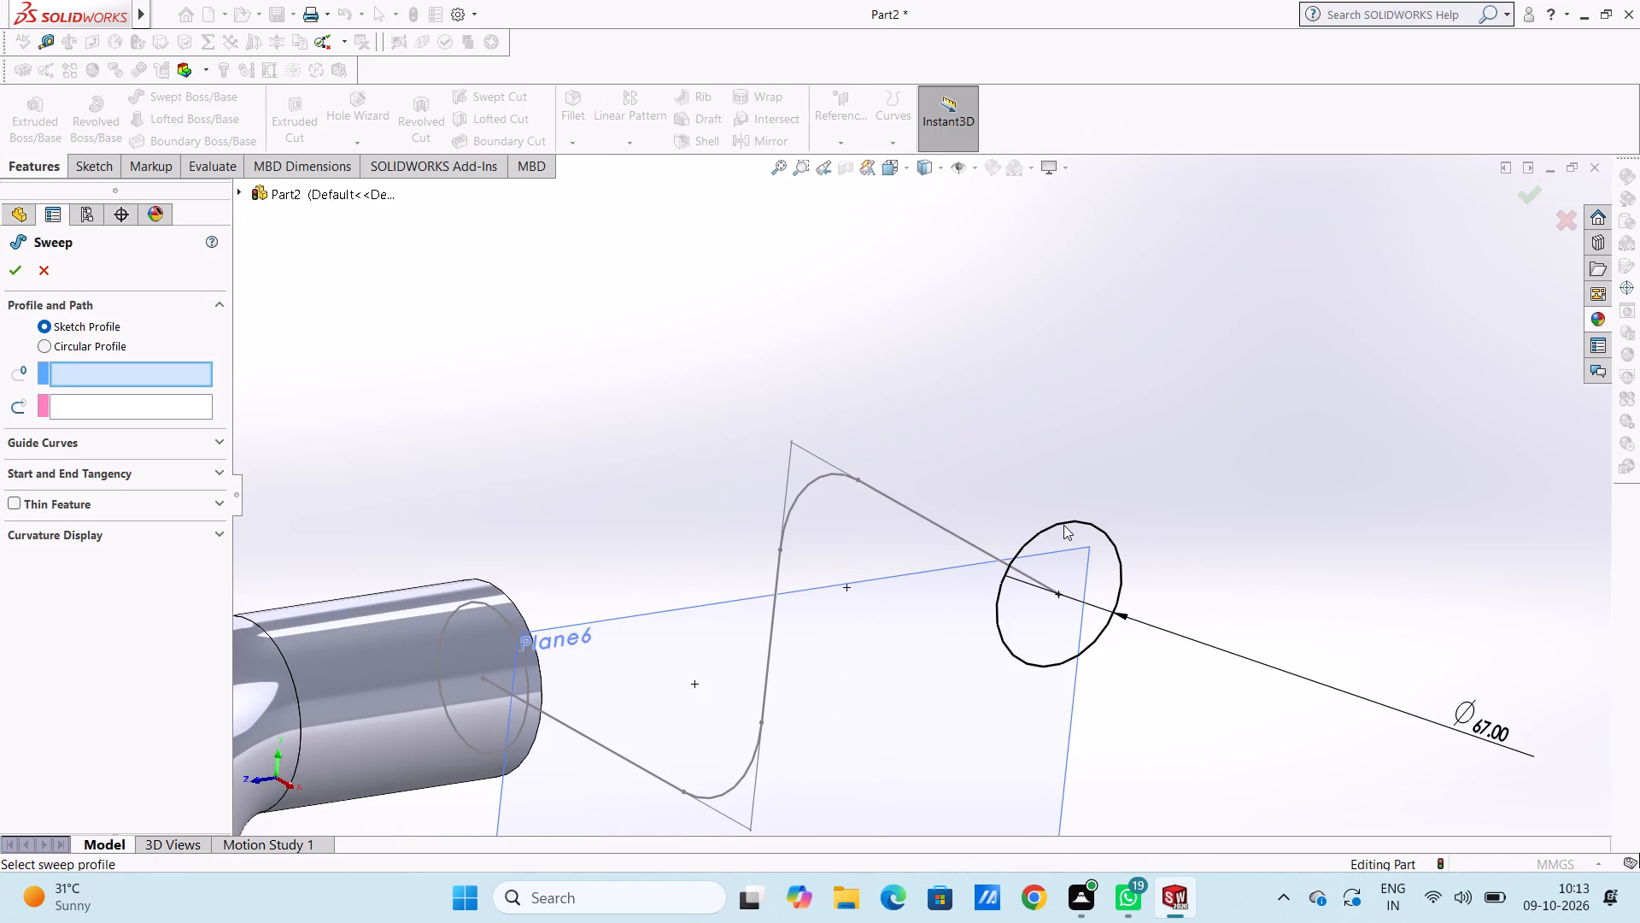
pyautogui.click(1063, 524)
pyautogui.click(974, 542)
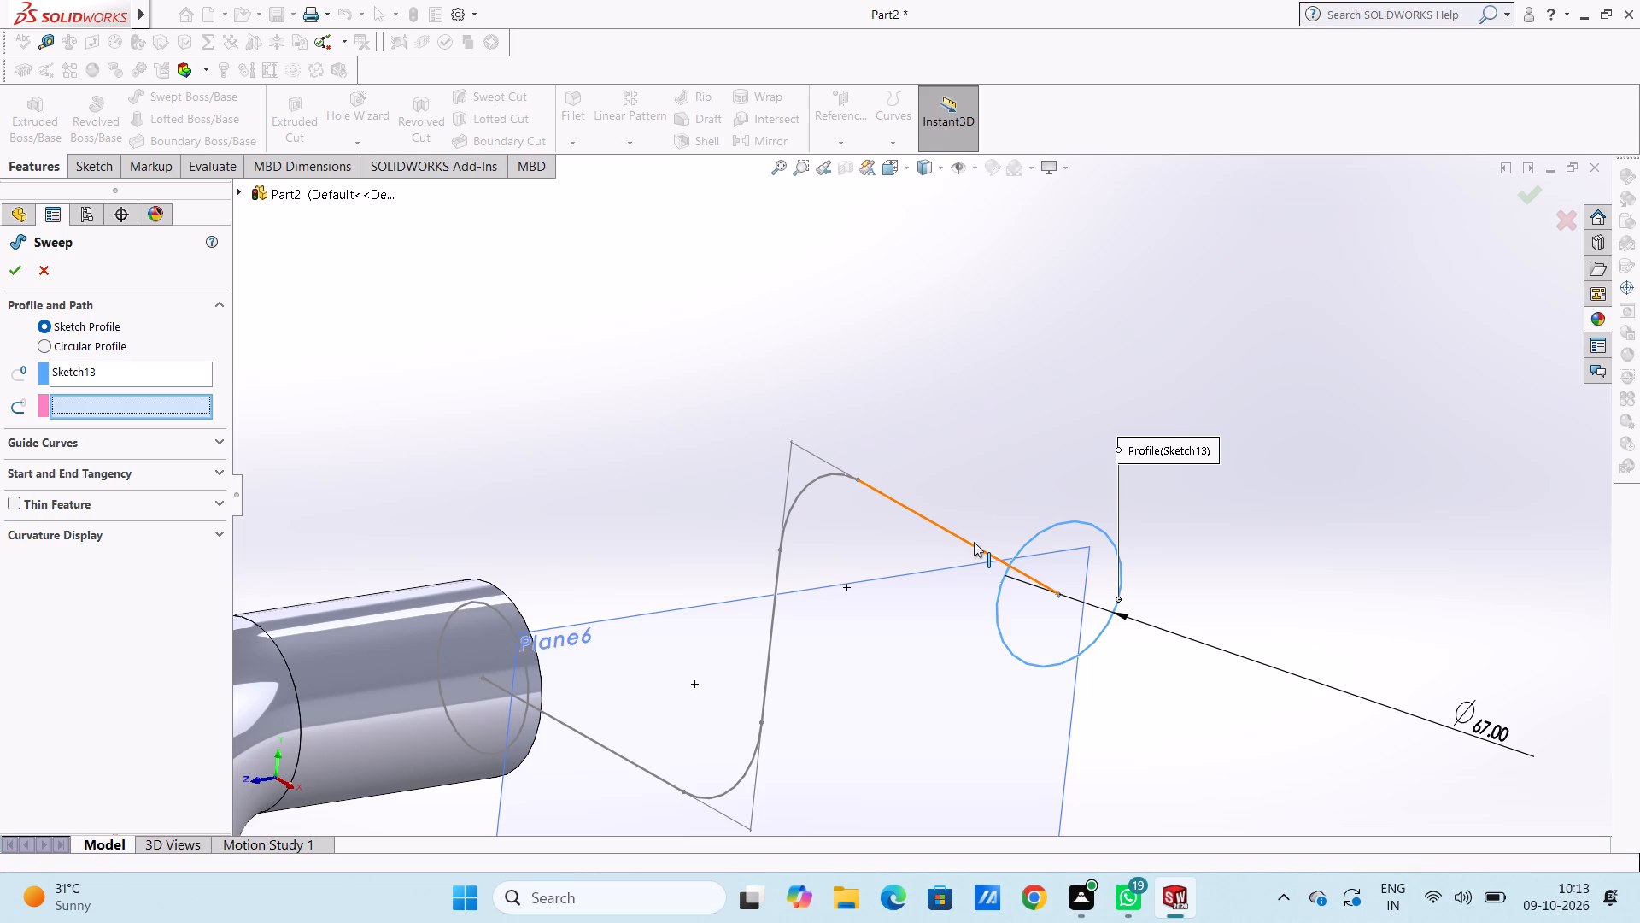
pyautogui.scroll(4, 692, 416)
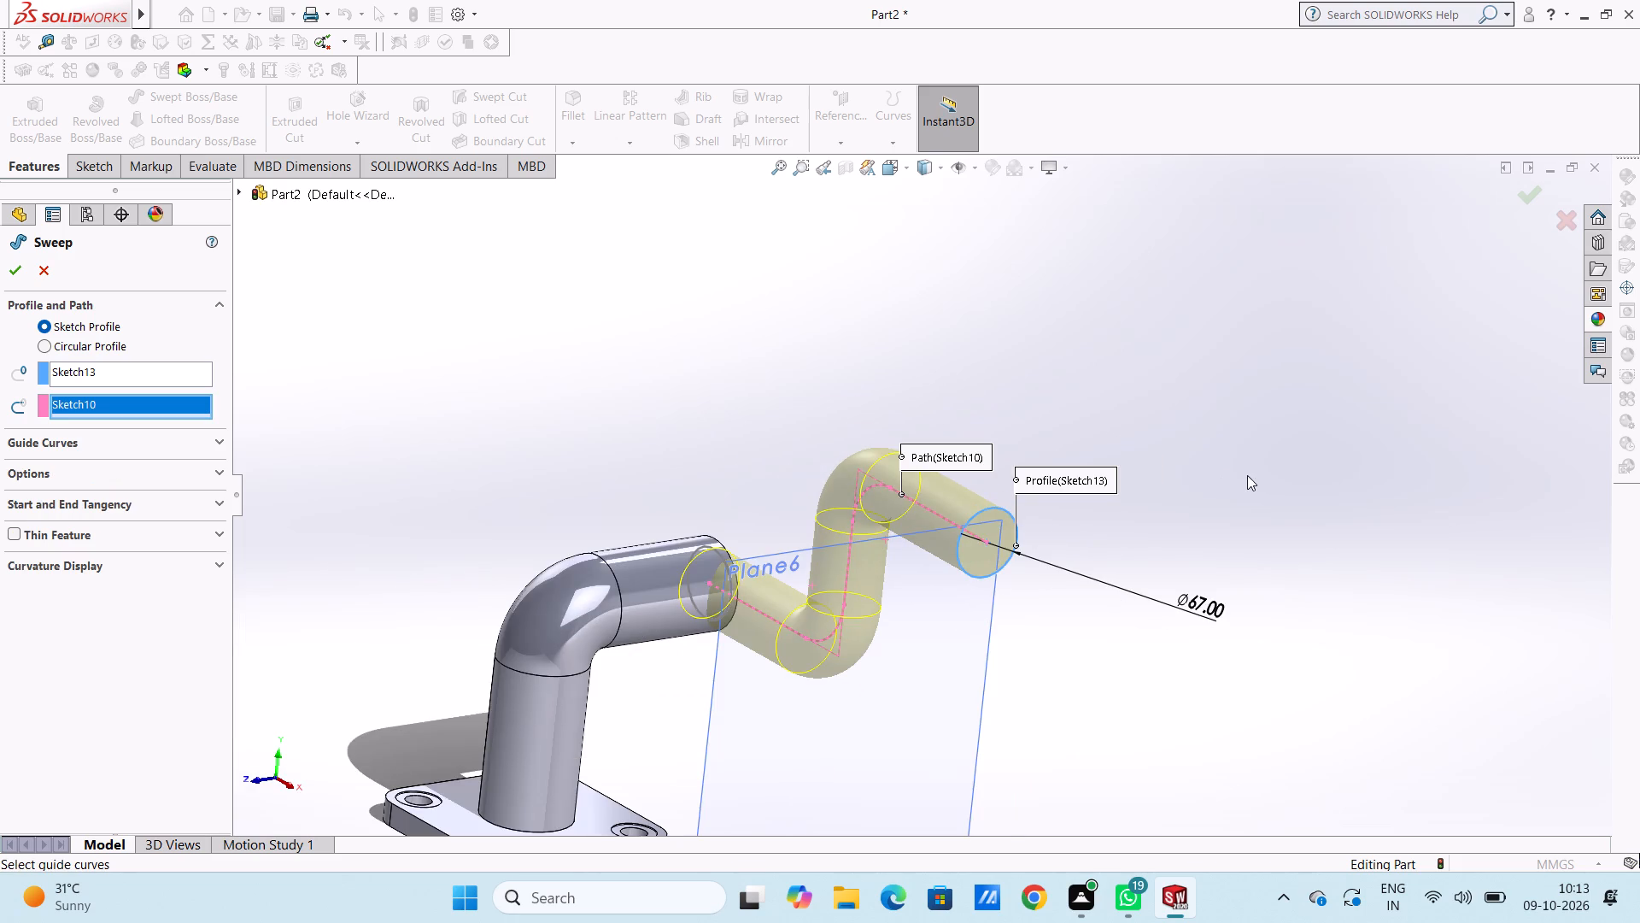
# Examine the preview of the sweep along Sketch10 from several angles, including where it meets the first pipe.
pyautogui.moveTo(1246, 473); pyautogui.dragTo(1032, 467, button='middle')
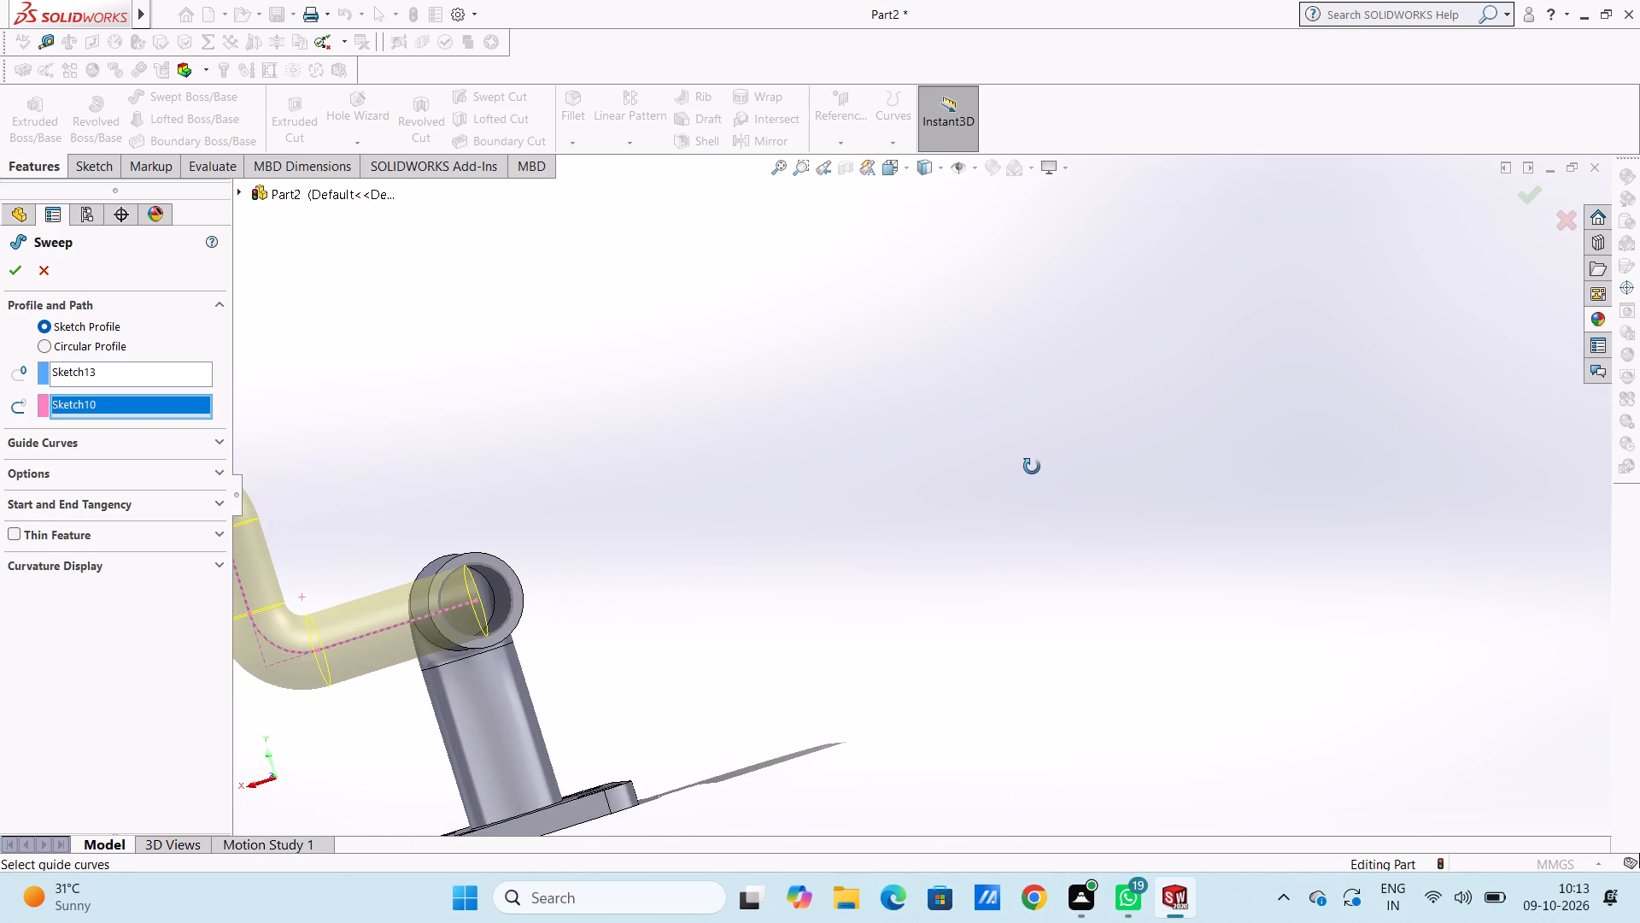
pyautogui.moveTo(1032, 467); pyautogui.dragTo(1097, 460, button='middle')
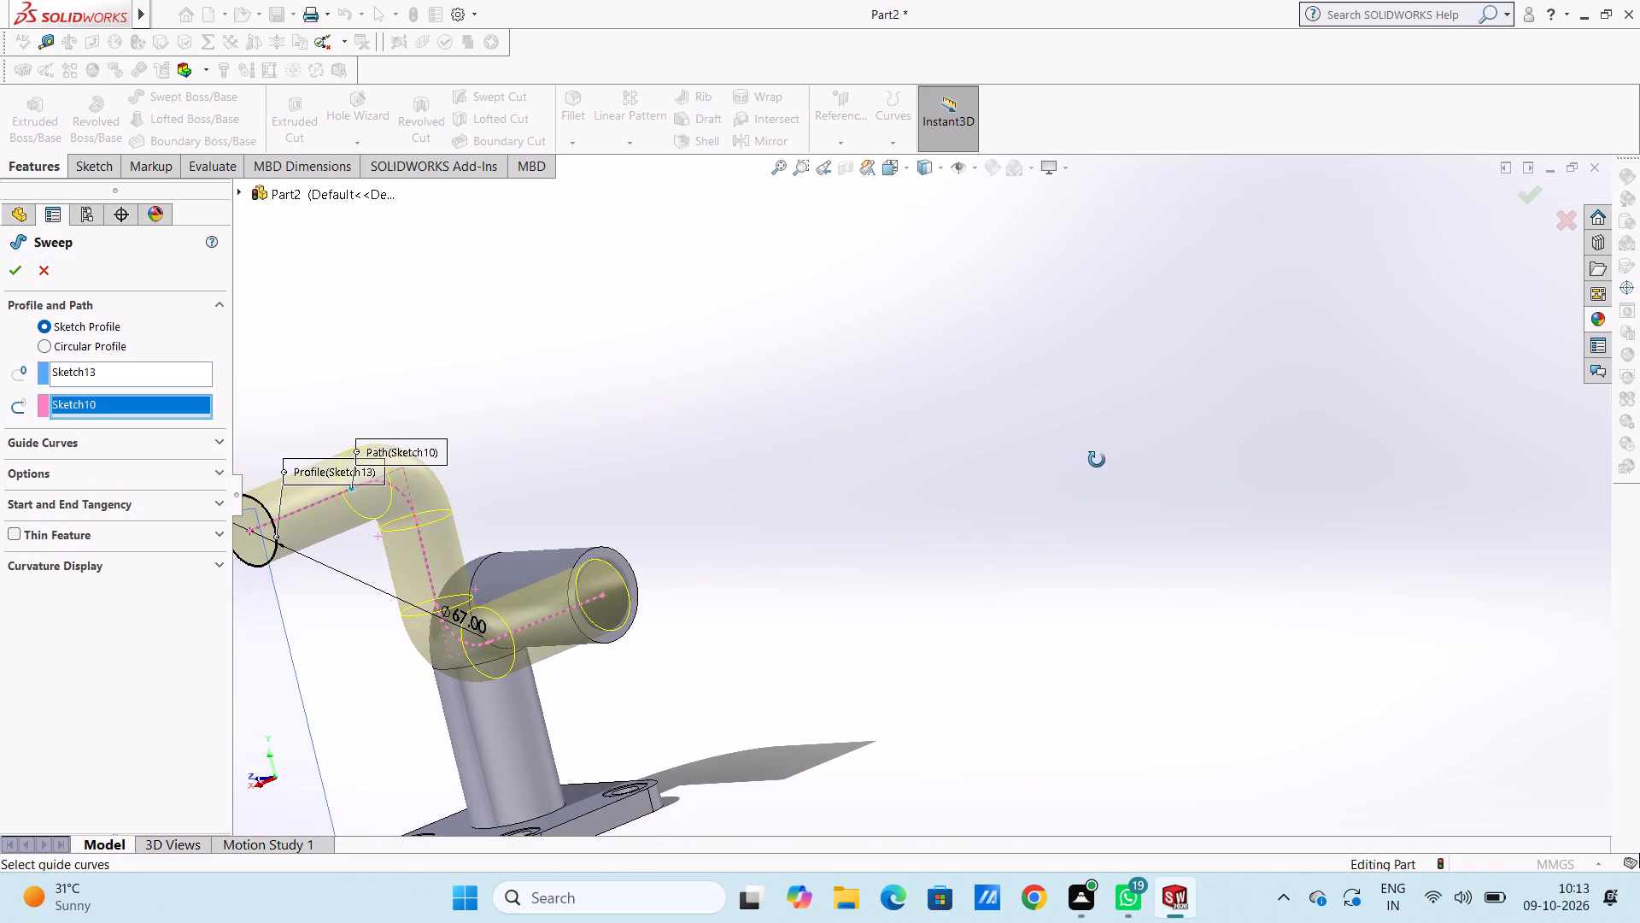
pyautogui.moveTo(1097, 460); pyautogui.dragTo(1098, 457, button='middle')
pyautogui.scroll(5, 1098, 457)
pyautogui.moveTo(969, 415); pyautogui.dragTo(1133, 532, button='middle')
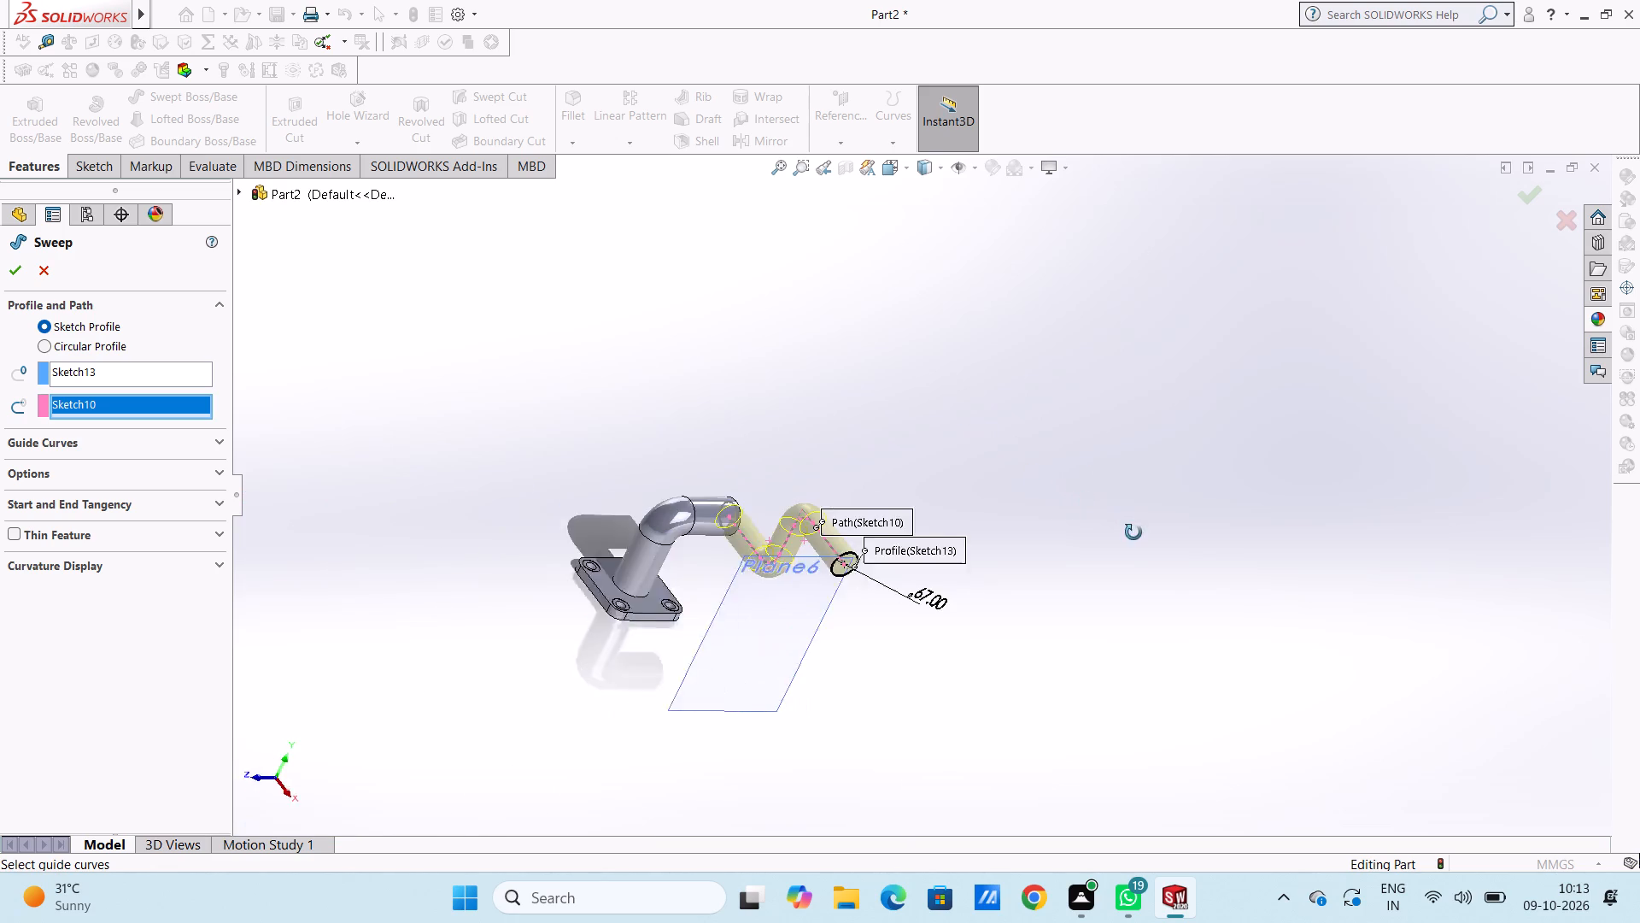
pyautogui.moveTo(1133, 532); pyautogui.dragTo(893, 346, button='middle')
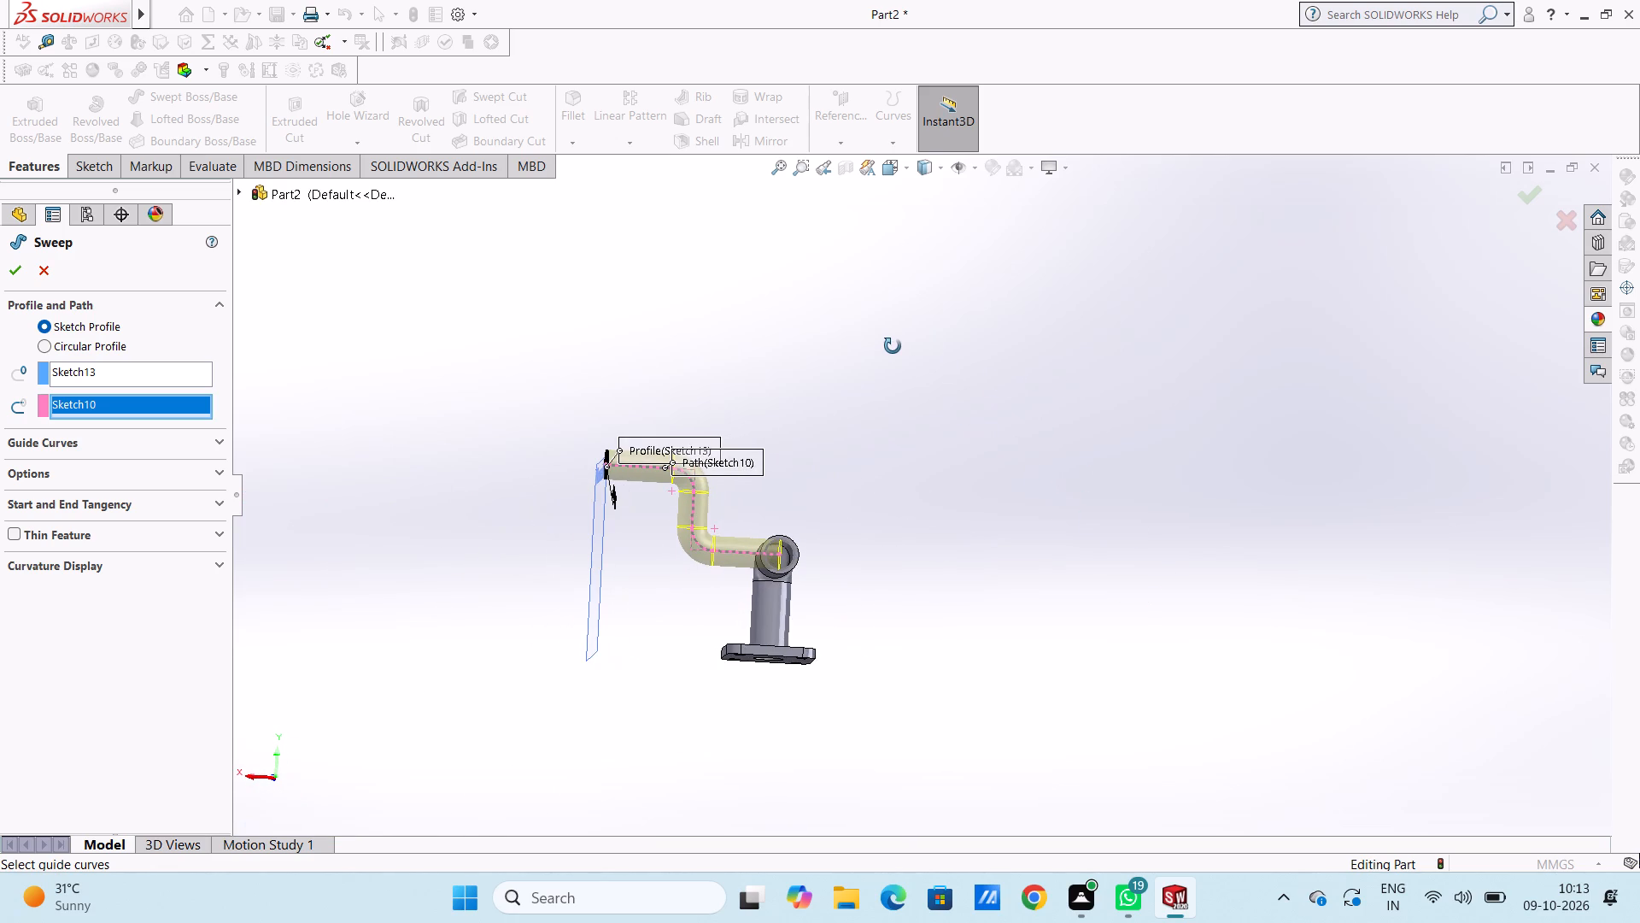
pyautogui.moveTo(893, 346); pyautogui.dragTo(933, 421, button='middle')
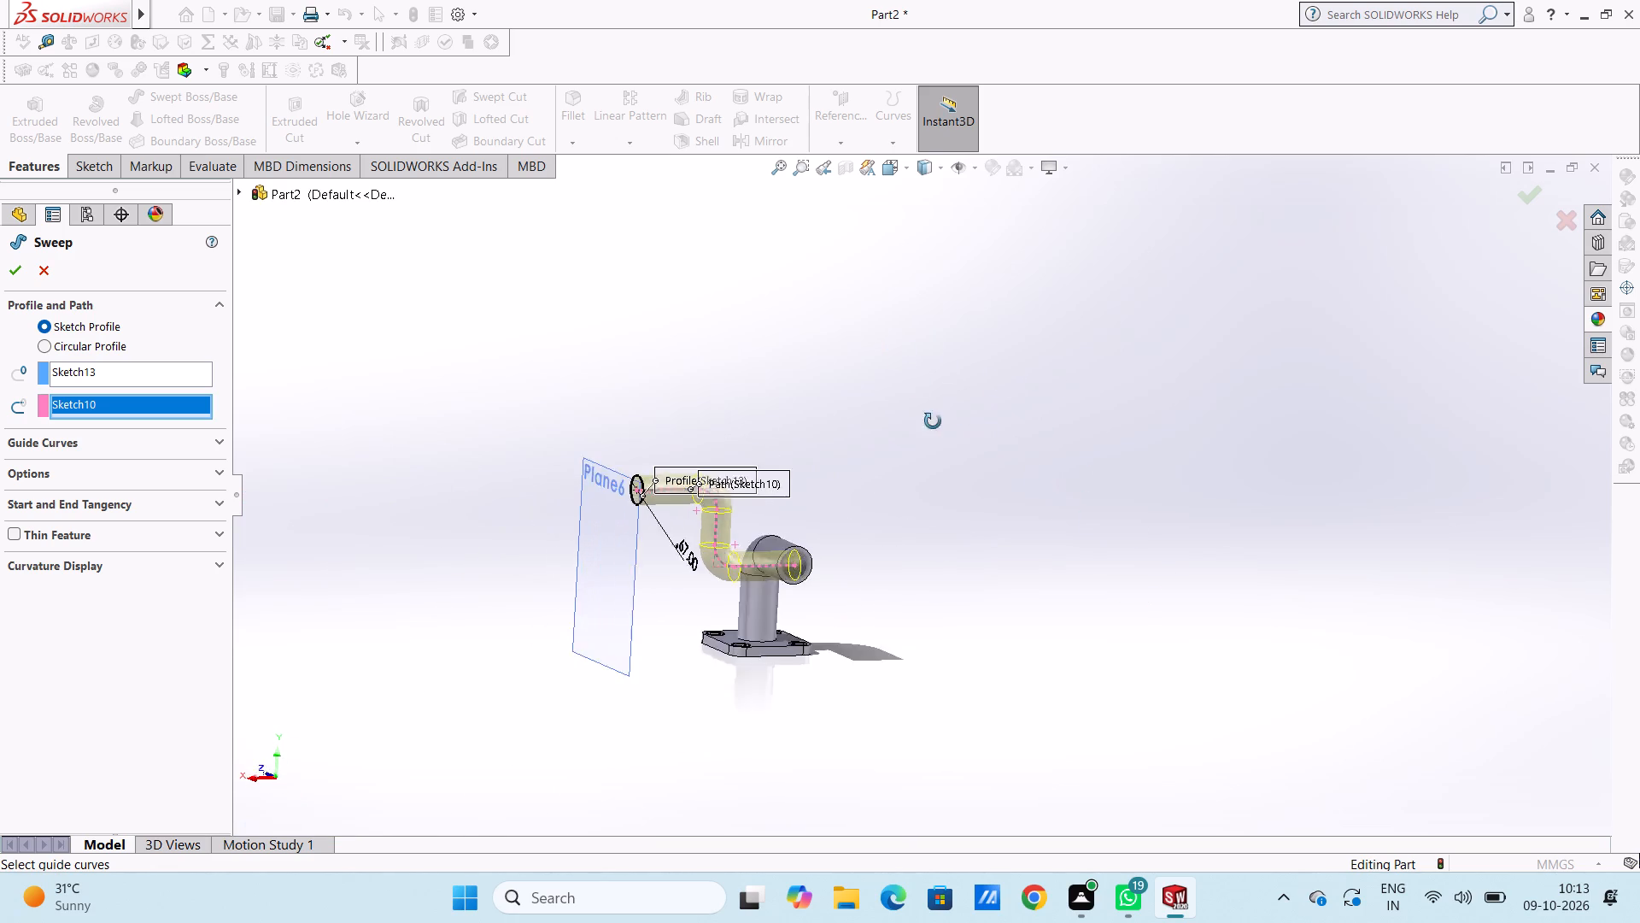
pyautogui.moveTo(933, 421); pyautogui.dragTo(946, 613, button='middle')
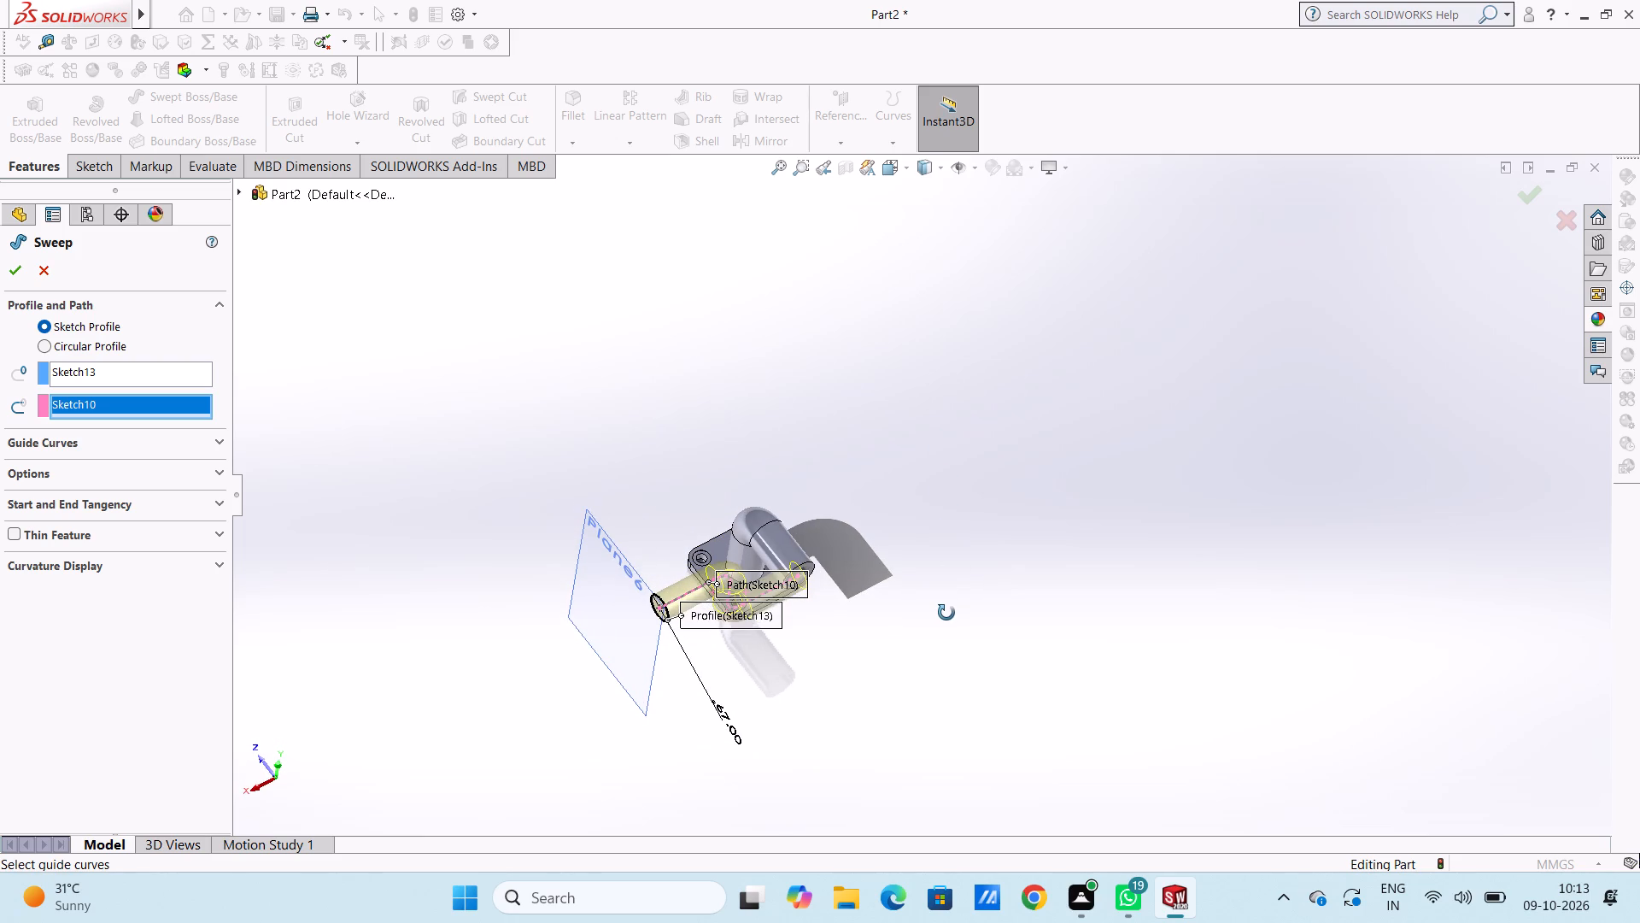
pyautogui.moveTo(946, 613); pyautogui.dragTo(904, 426, button='middle')
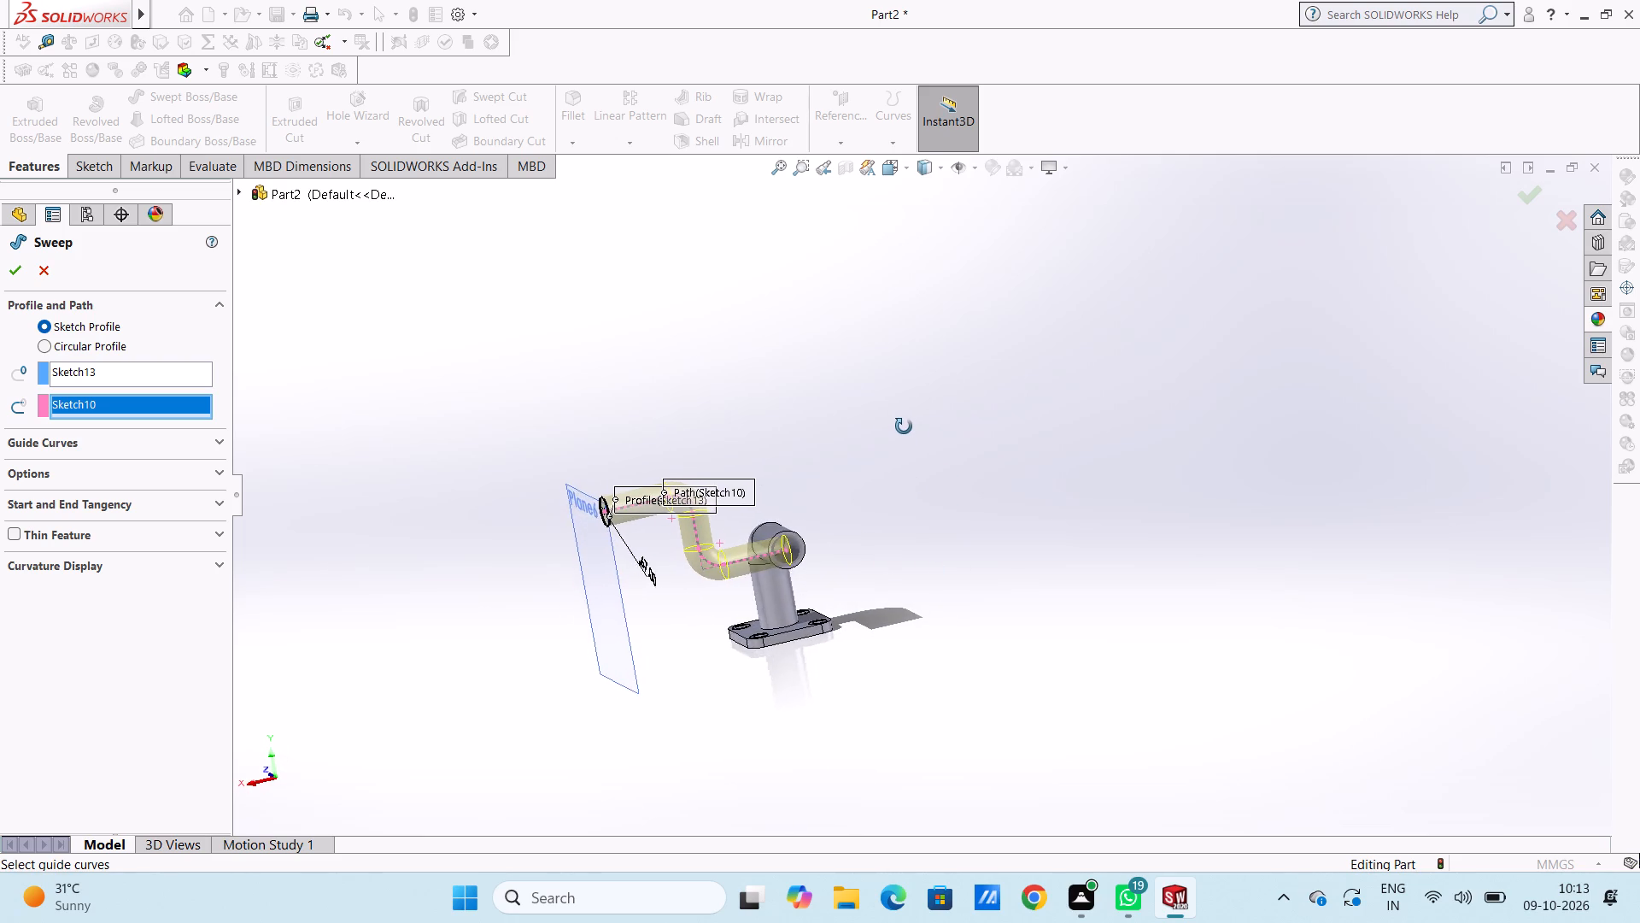
pyautogui.moveTo(904, 426); pyautogui.dragTo(843, 553, button='middle')
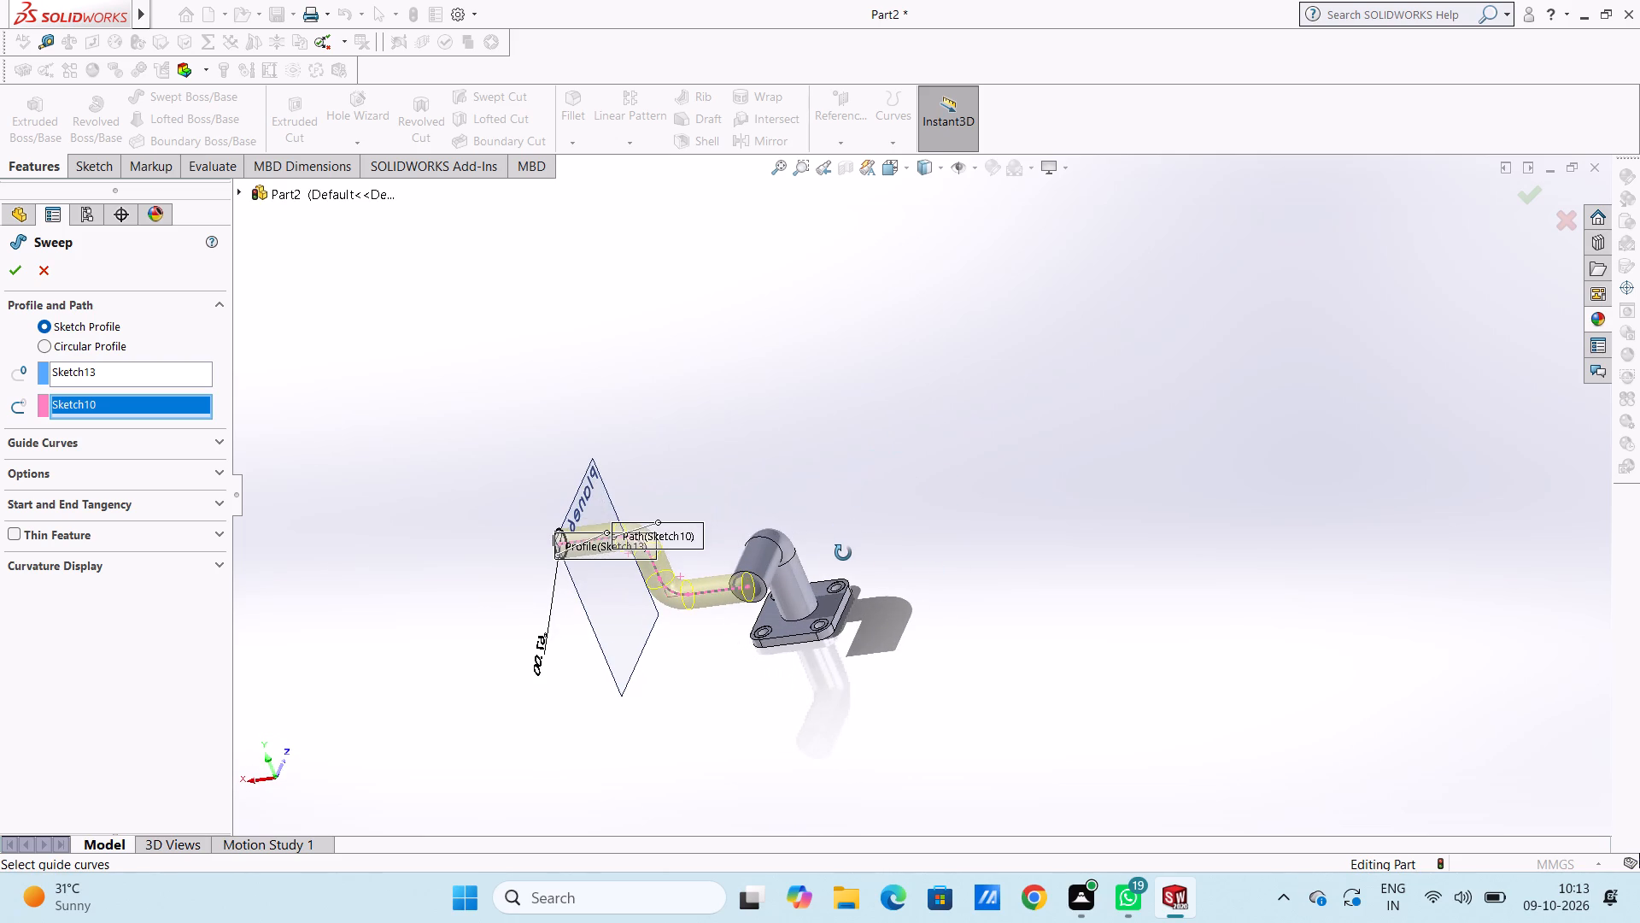
pyautogui.moveTo(843, 553); pyautogui.dragTo(866, 494, button='middle')
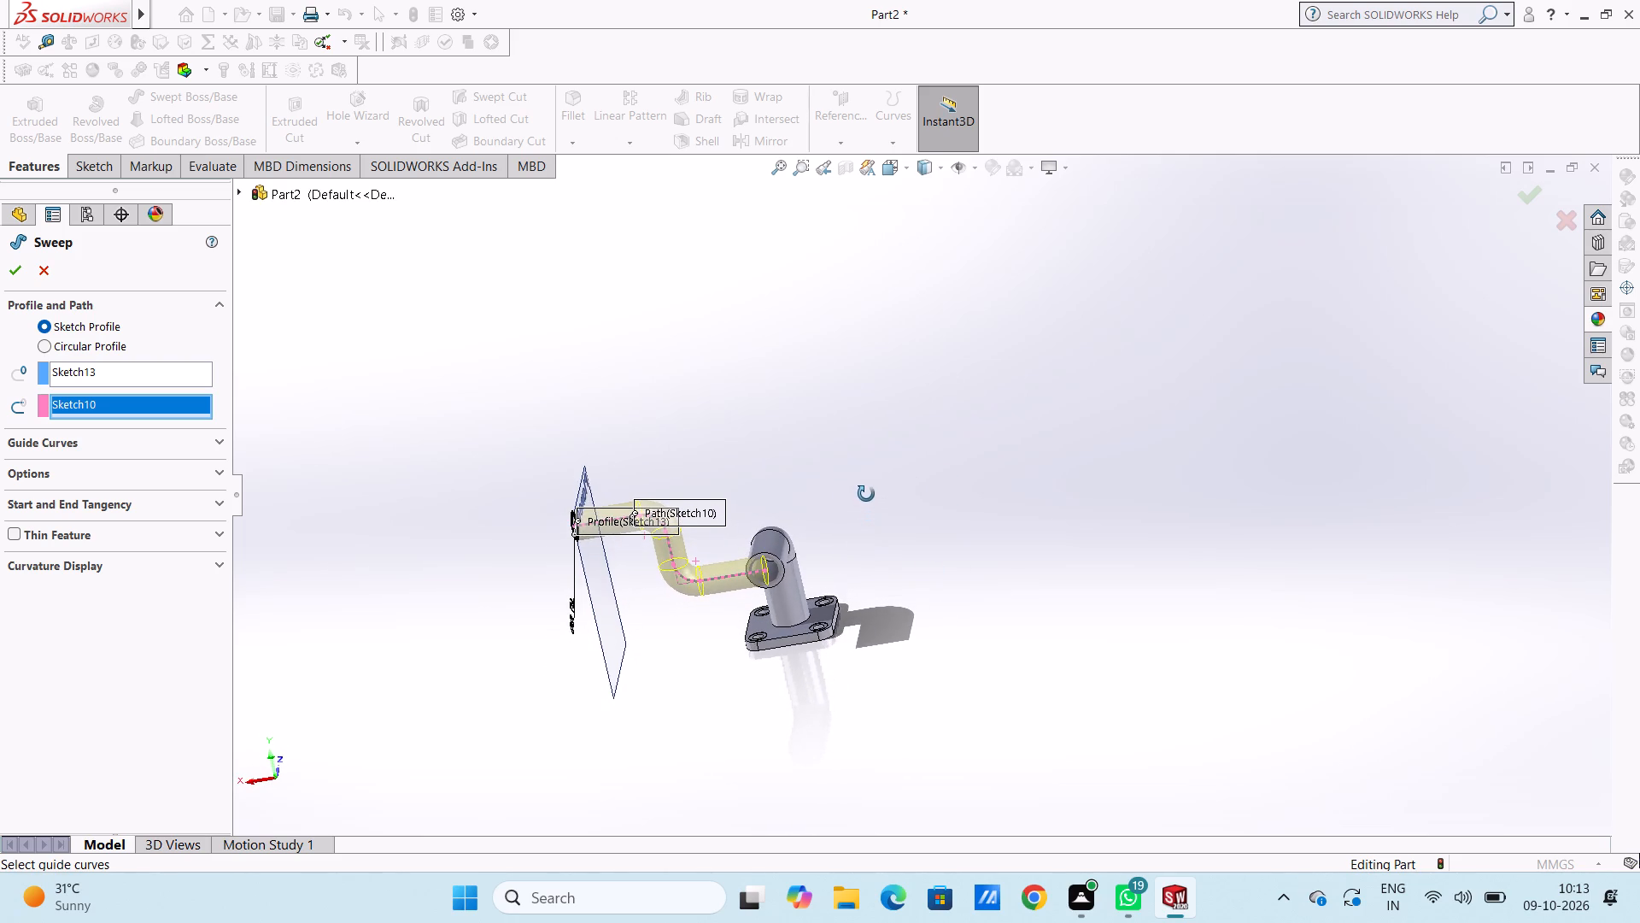
pyautogui.moveTo(866, 494); pyautogui.dragTo(852, 448, button='middle')
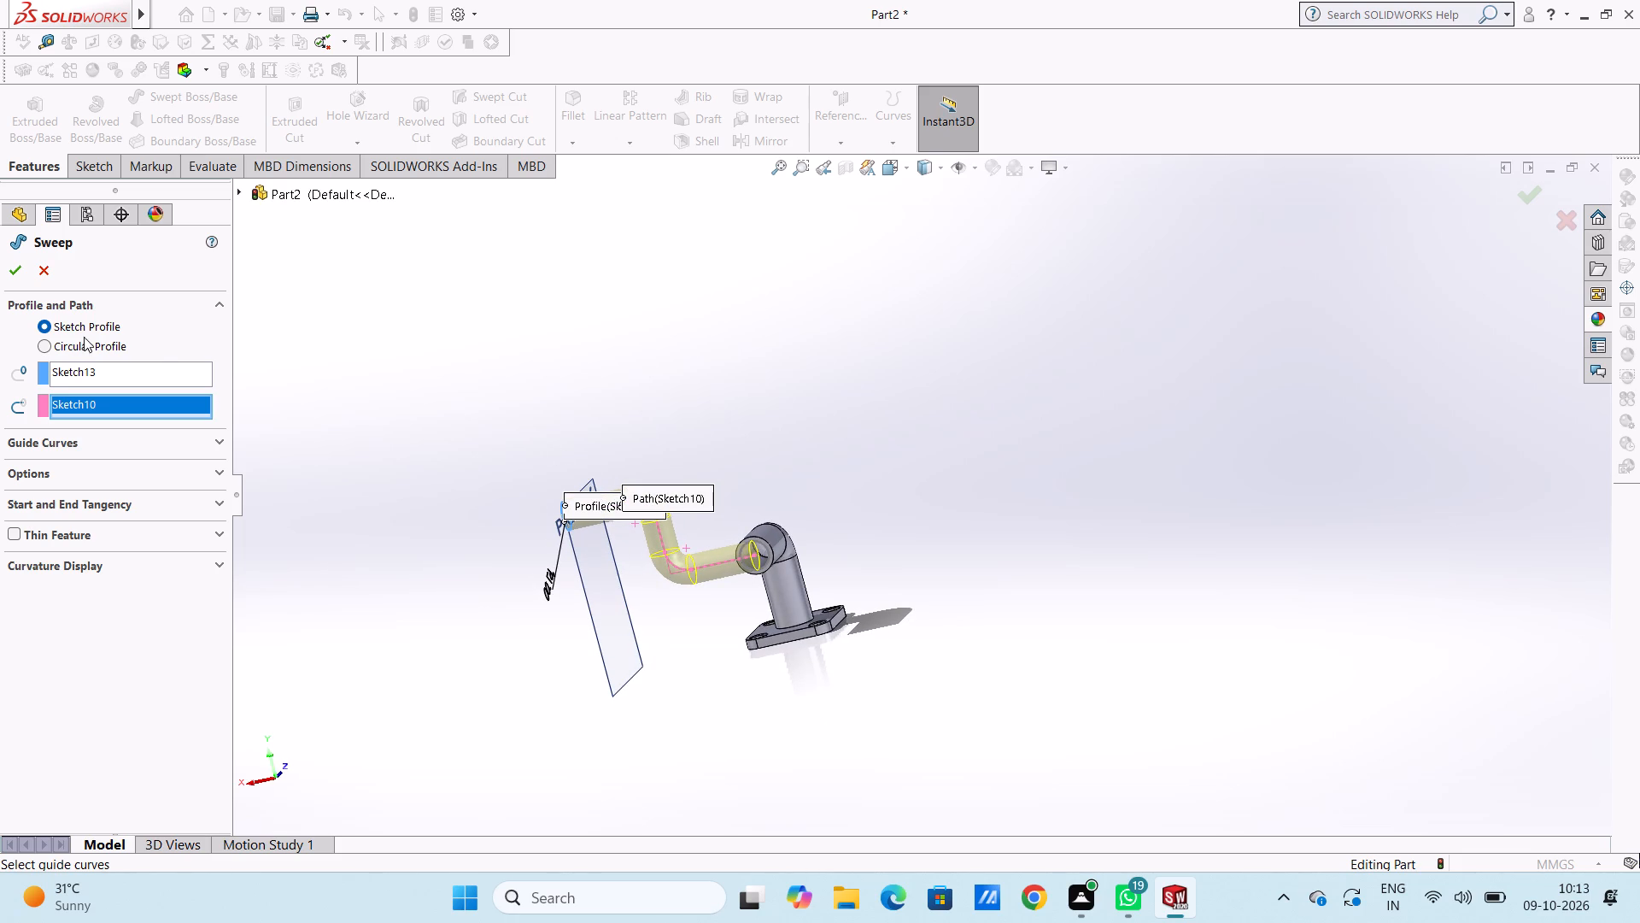
# Complete the sweep as a one-direction thin feature with a 10 mm wall.
pyautogui.click(12, 529)
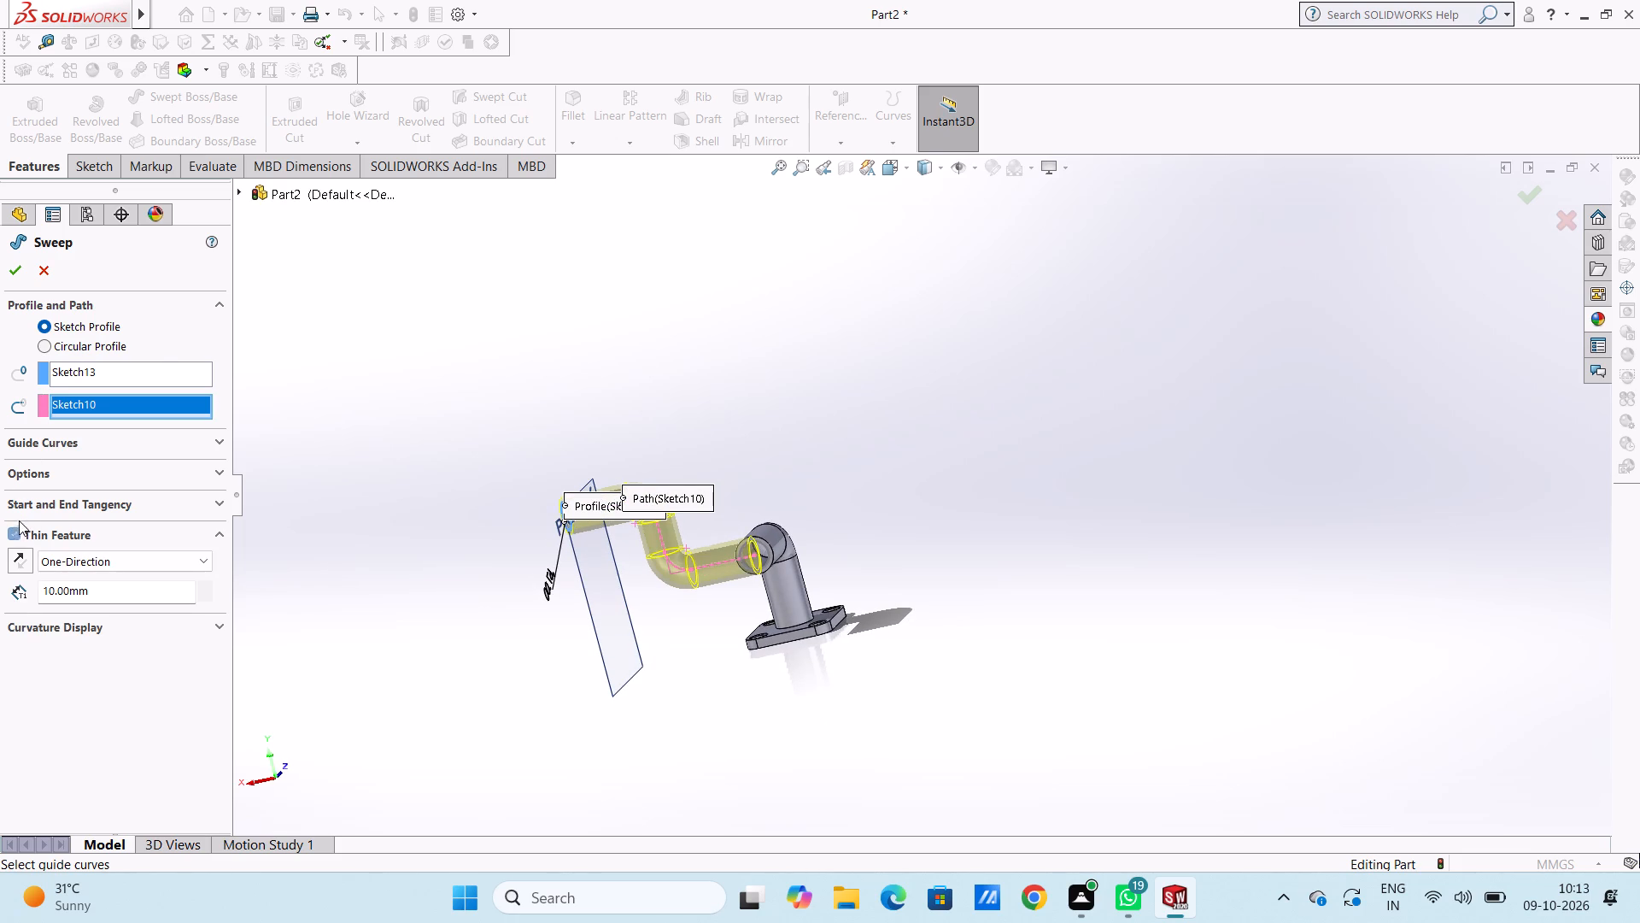
pyautogui.click(11, 267)
pyautogui.click(496, 384)
# Hide Plane6, the reference plane at the free end of the second pipe section.
pyautogui.moveTo(652, 375); pyautogui.dragTo(944, 558, button='middle')
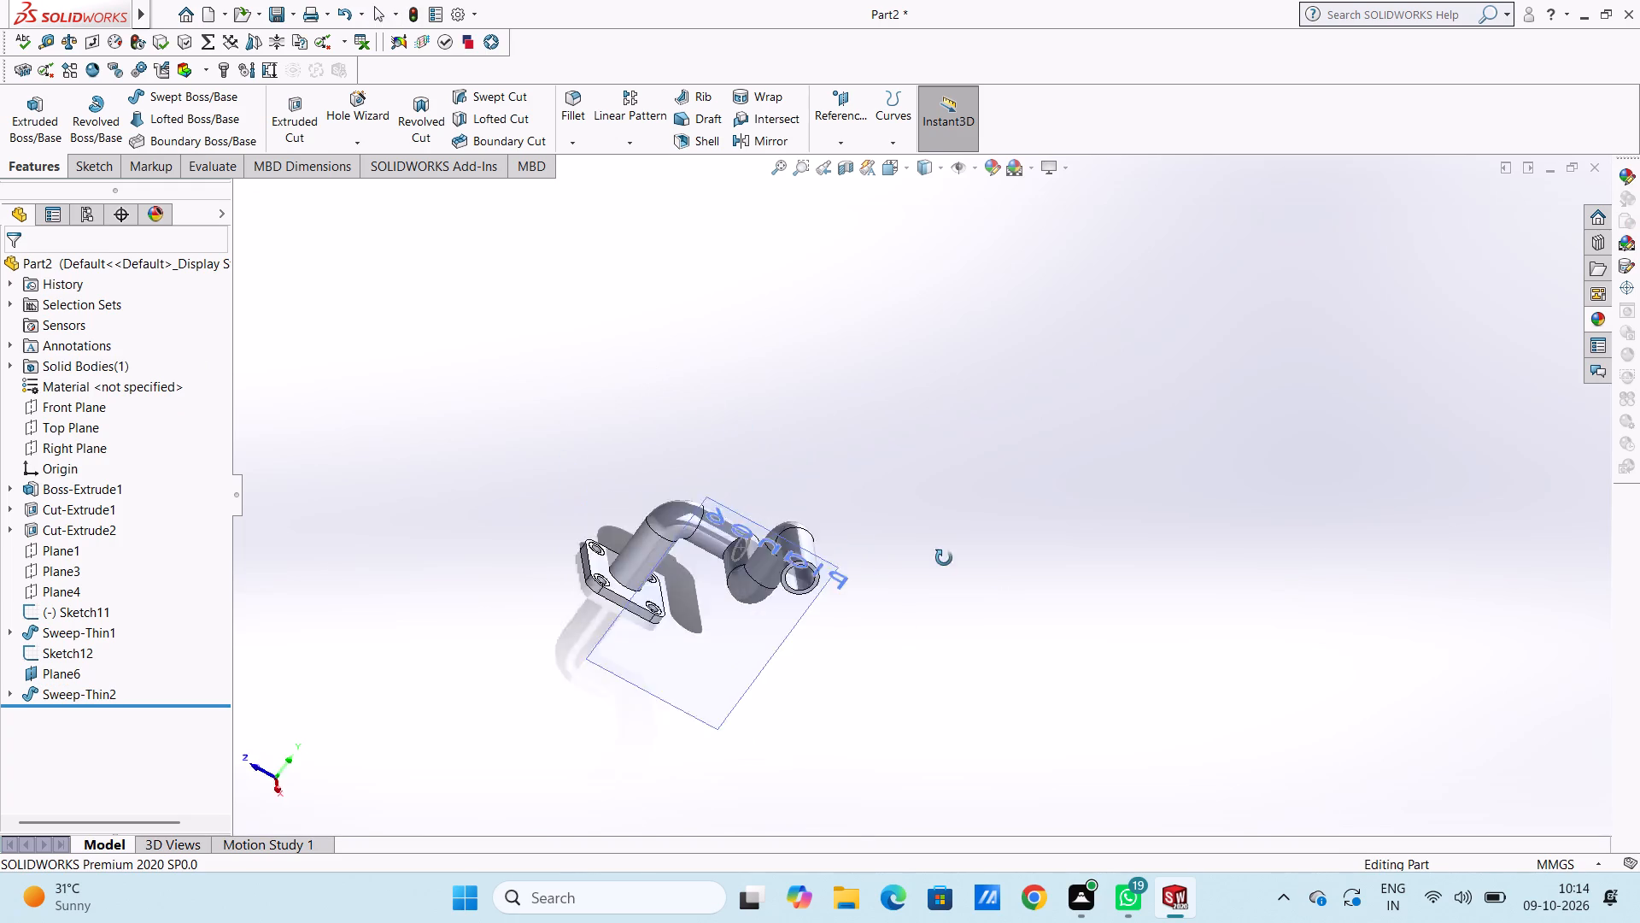
pyautogui.moveTo(944, 558); pyautogui.dragTo(1027, 617, button='middle')
pyautogui.moveTo(887, 381); pyautogui.dragTo(778, 591, button='middle')
pyautogui.moveTo(710, 314); pyautogui.dragTo(736, 417, button='middle')
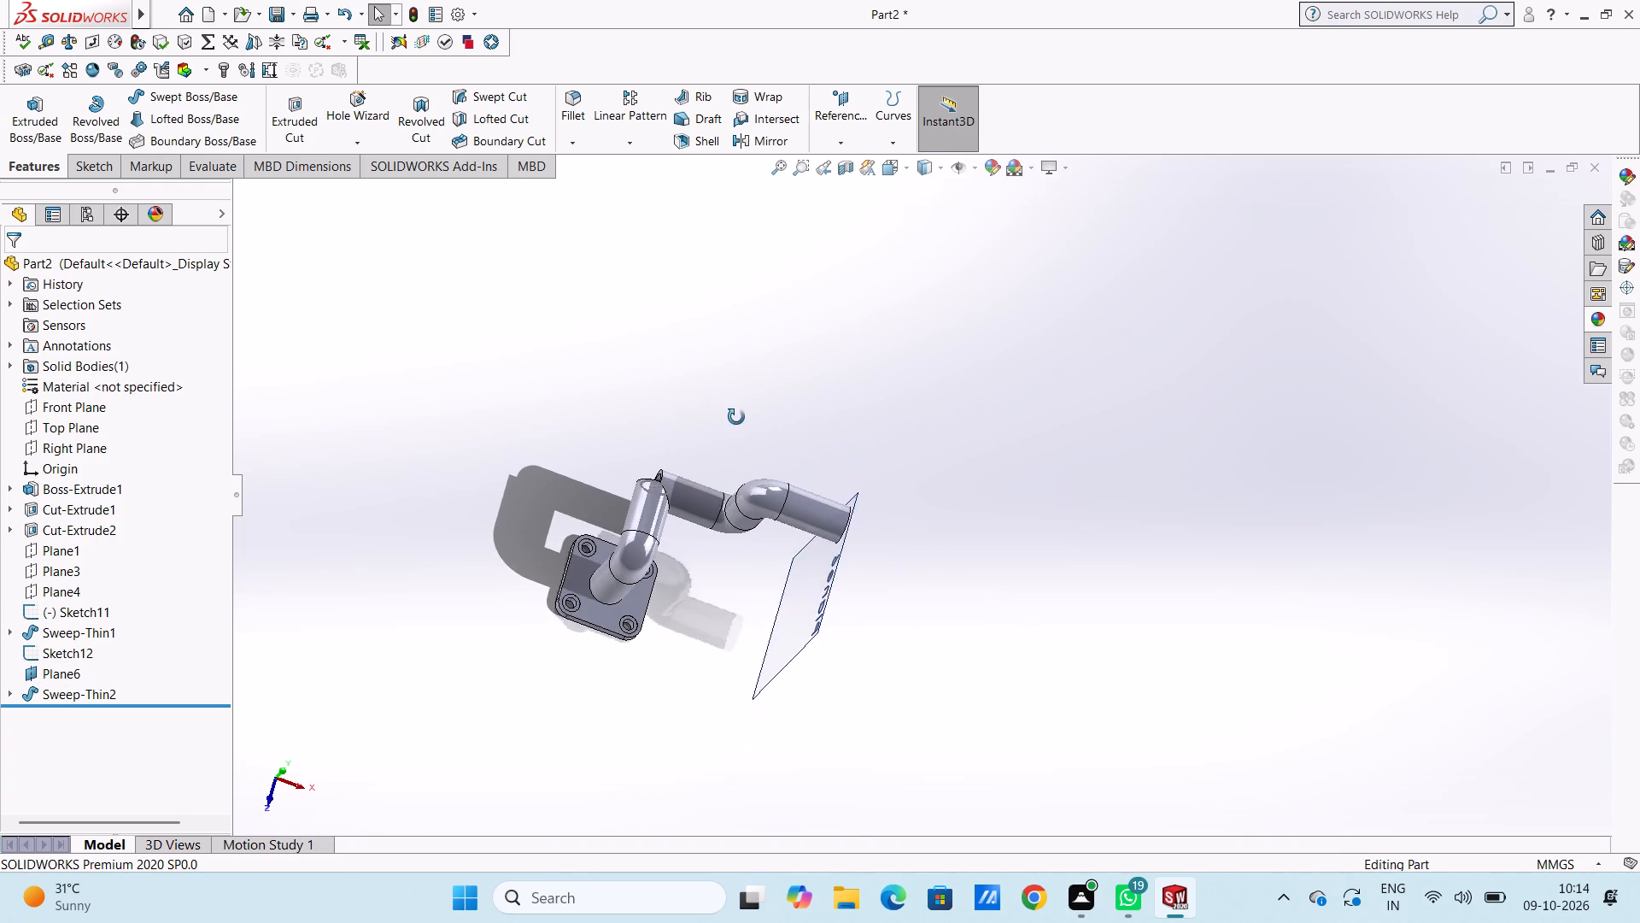
pyautogui.moveTo(736, 417); pyautogui.dragTo(736, 418, button='middle')
pyautogui.scroll(-3, 718, 455)
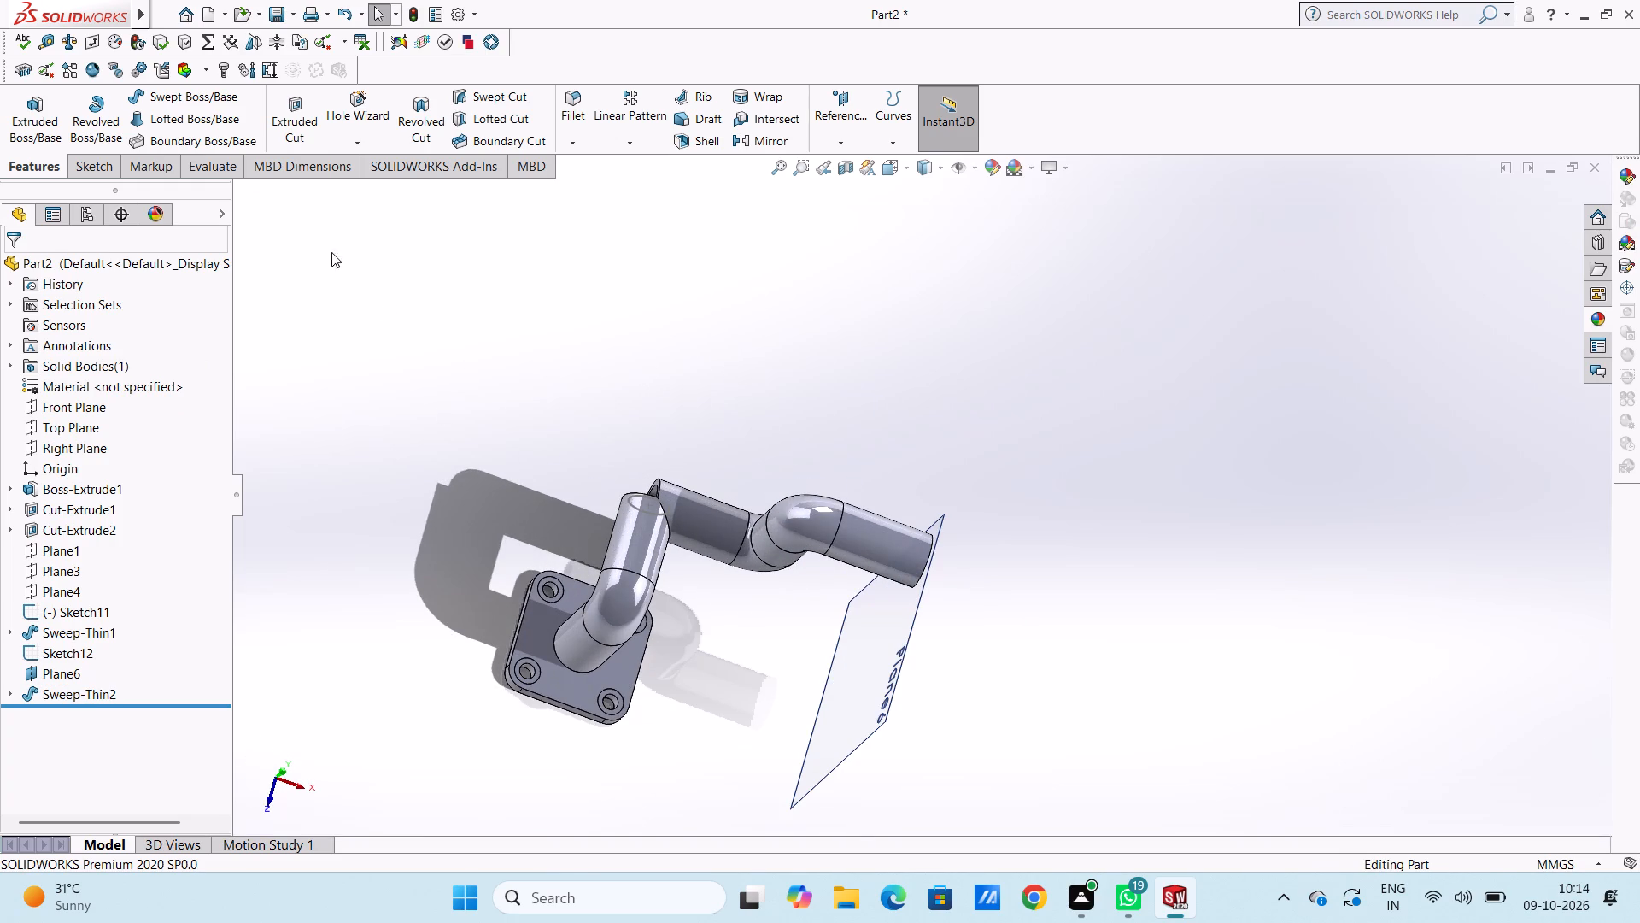
pyautogui.click(75, 670)
pyautogui.click(114, 648)
pyautogui.click(402, 507)
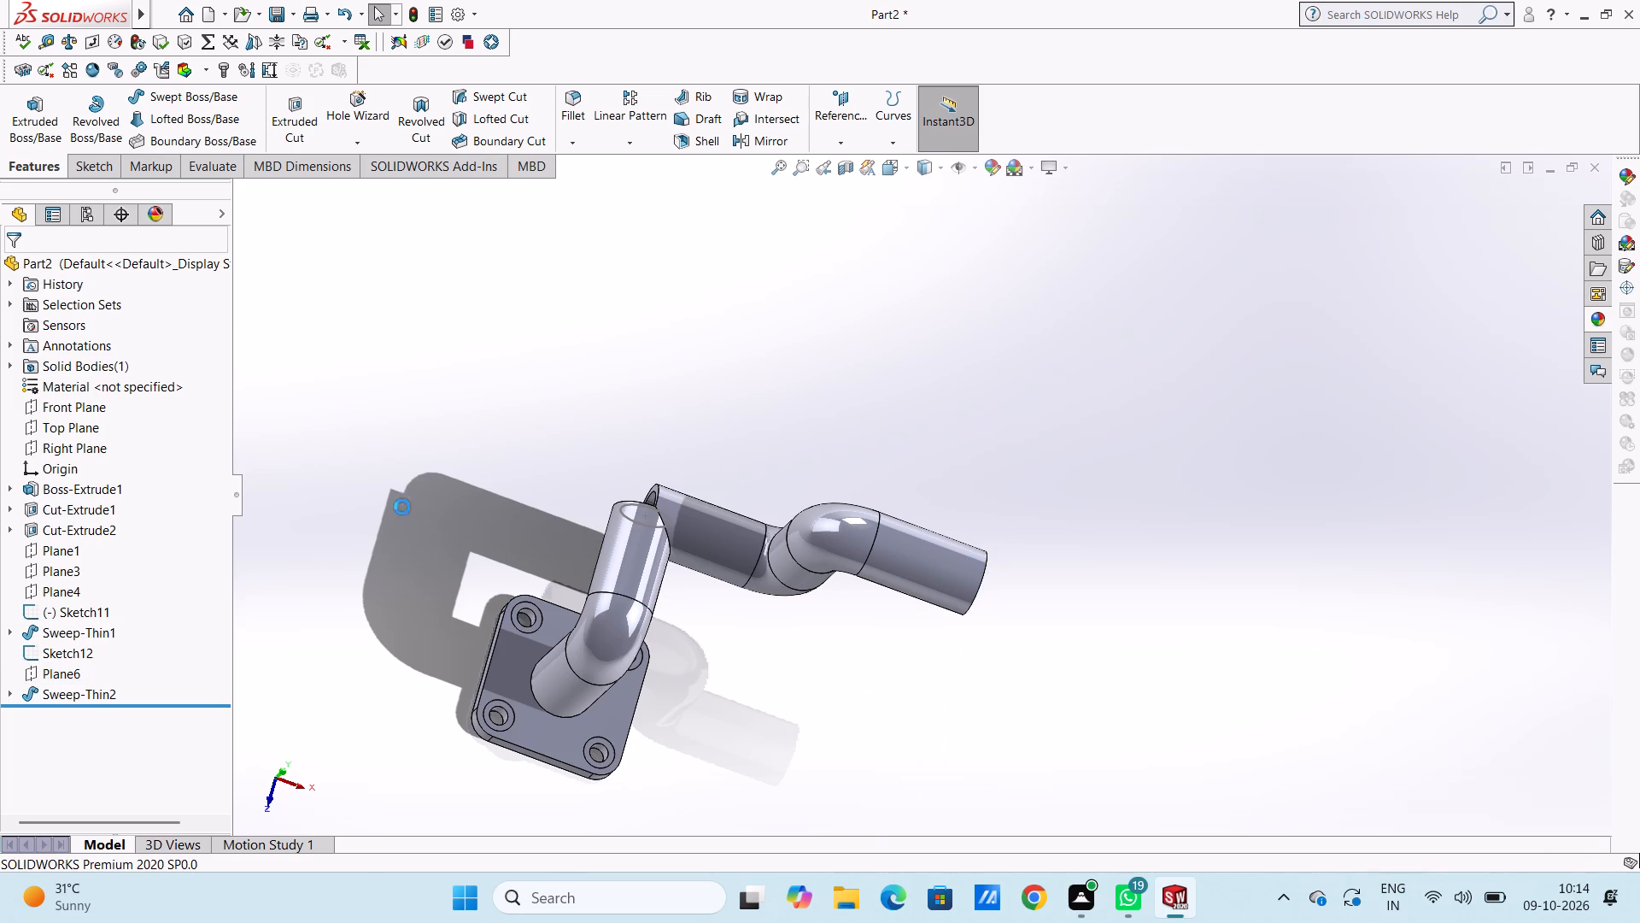
# Examine the joint between the two hollow pipe sections from several angles and up close.
pyautogui.moveTo(617, 345); pyautogui.dragTo(655, 581, button='middle')
pyautogui.moveTo(641, 461); pyautogui.dragTo(628, 452, button='middle')
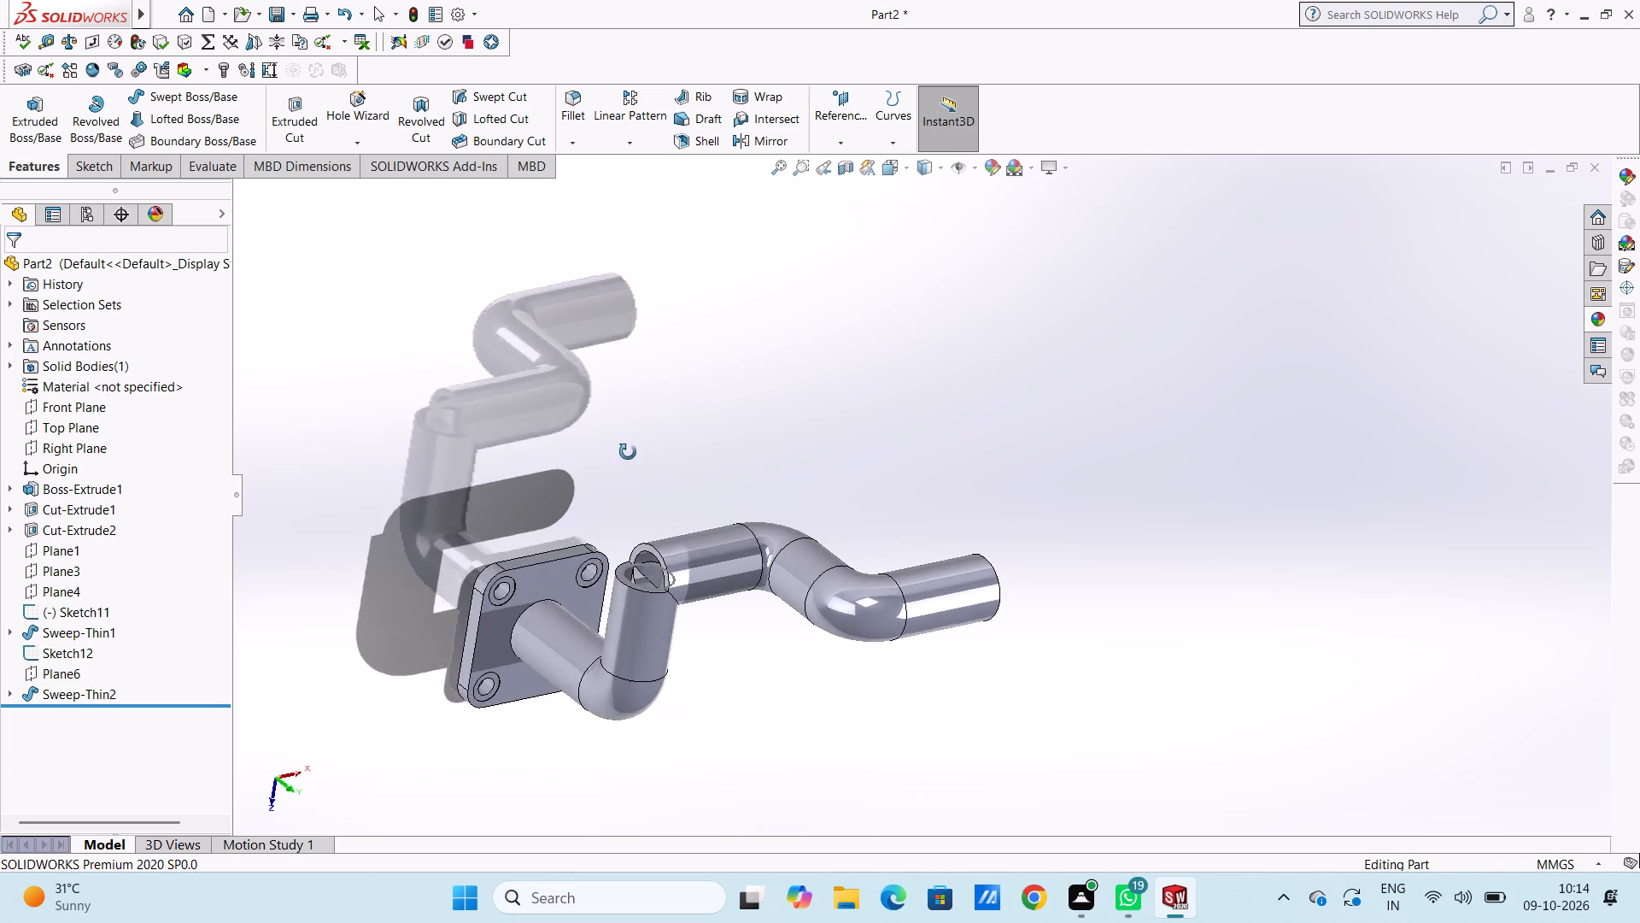
pyautogui.moveTo(628, 452); pyautogui.dragTo(612, 351, button='middle')
pyautogui.moveTo(656, 429); pyautogui.dragTo(712, 484, button='middle')
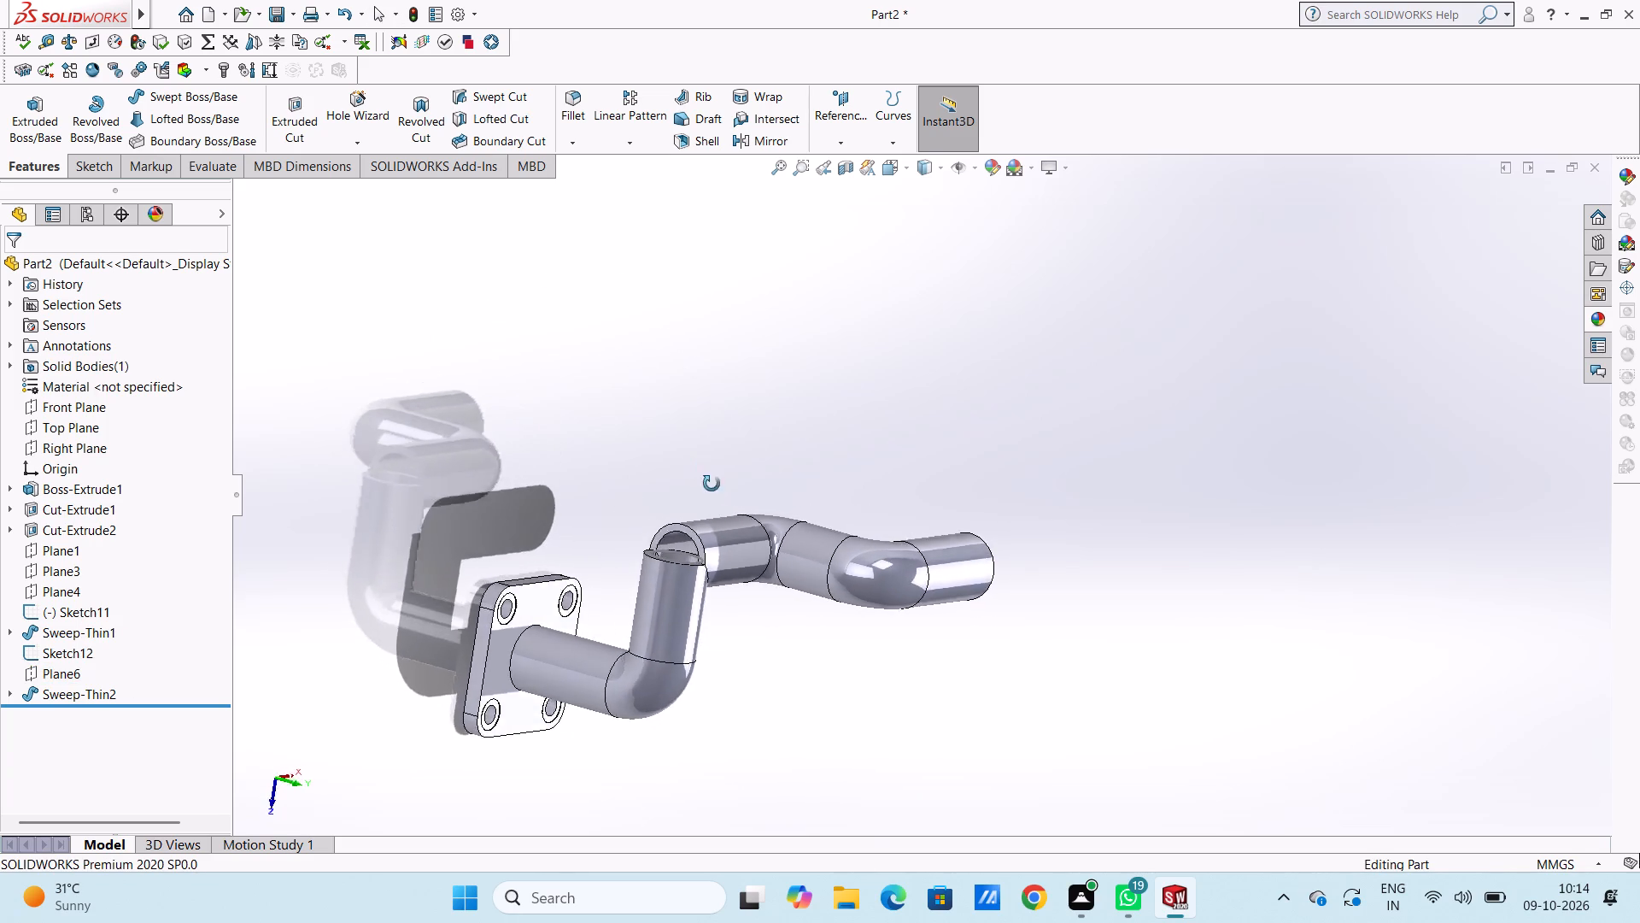
pyautogui.moveTo(712, 484); pyautogui.dragTo(602, 383, button='middle')
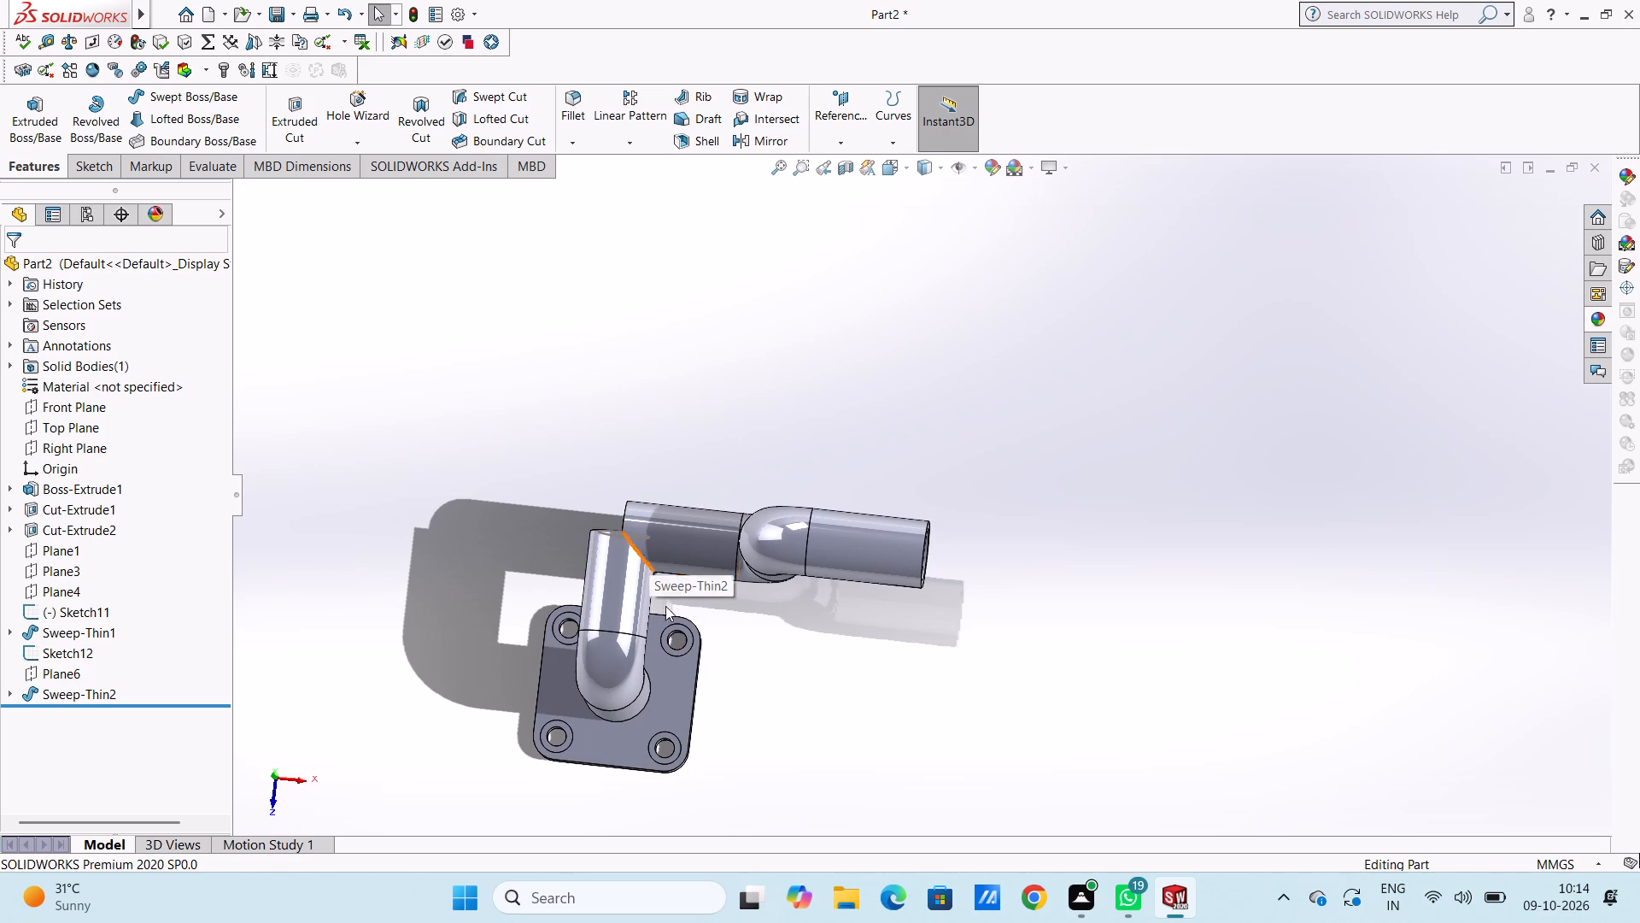
pyautogui.moveTo(718, 600); pyautogui.dragTo(780, 628, button='middle')
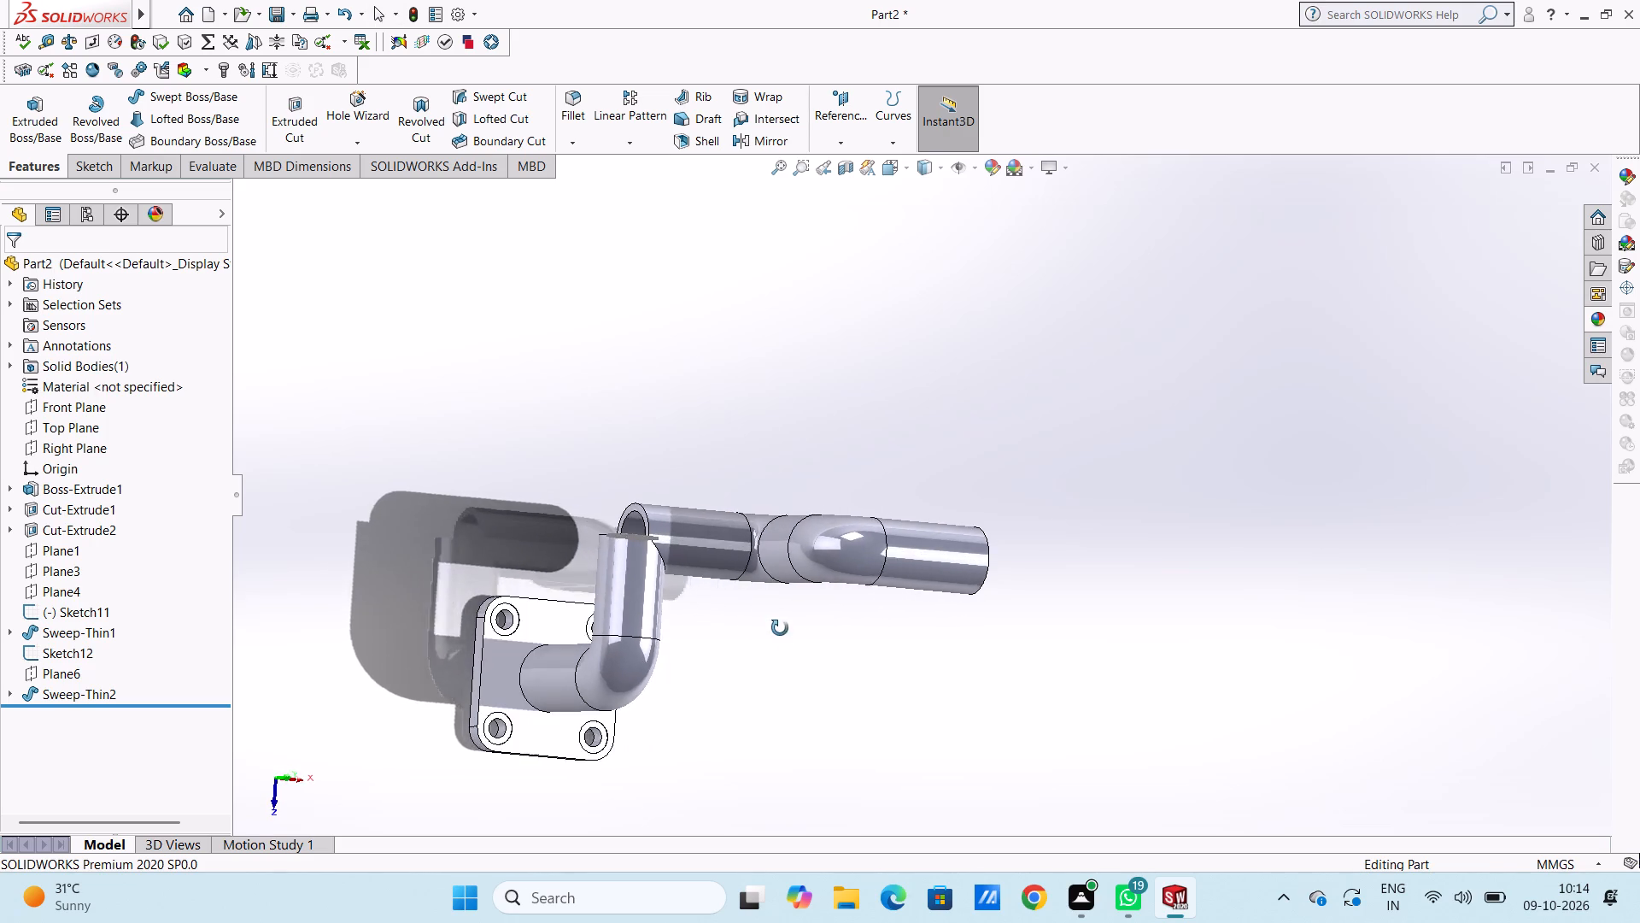
pyautogui.moveTo(780, 628); pyautogui.dragTo(819, 693, button='middle')
pyautogui.scroll(-1, 713, 512)
pyautogui.scroll(-4, 718, 598)
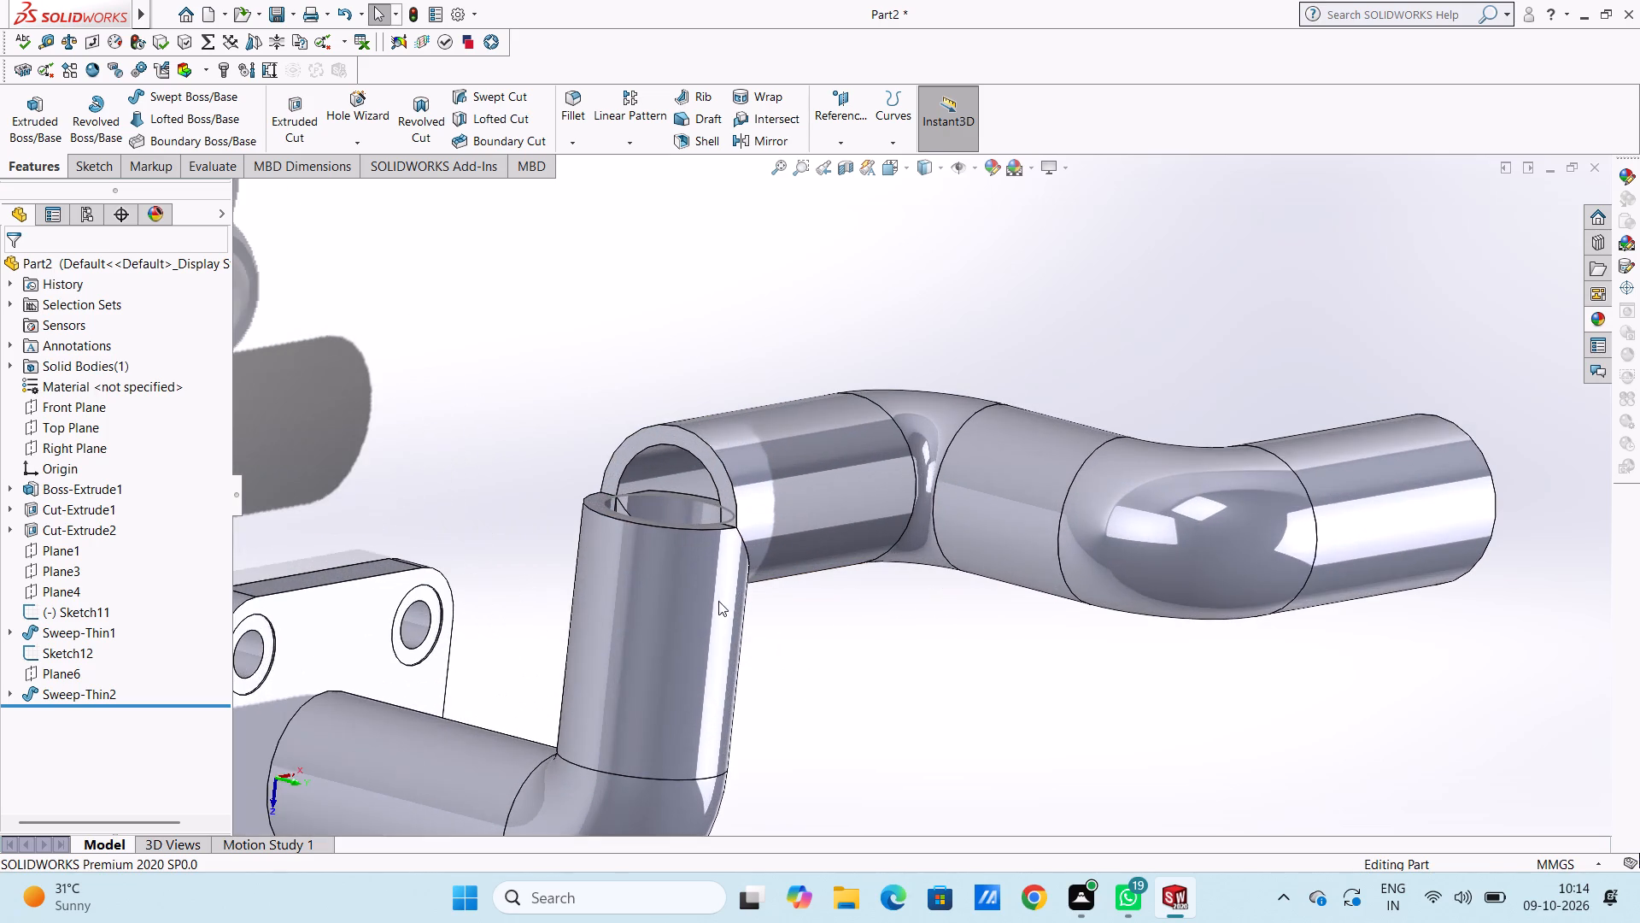
pyautogui.scroll(-3, 705, 447)
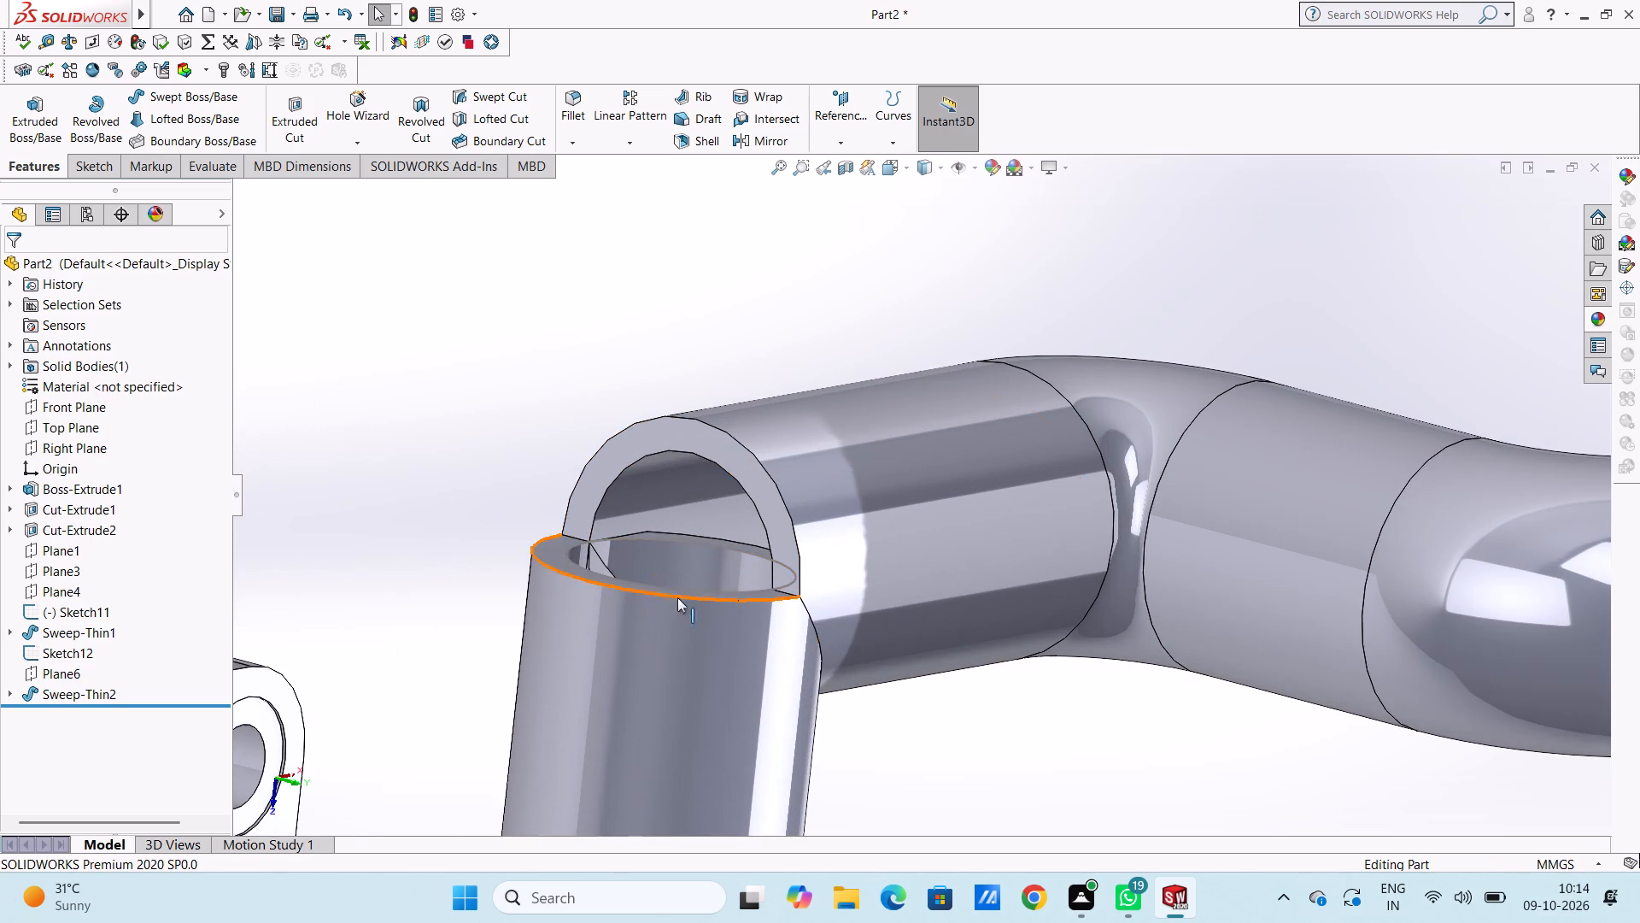
pyautogui.scroll(-3, 662, 601)
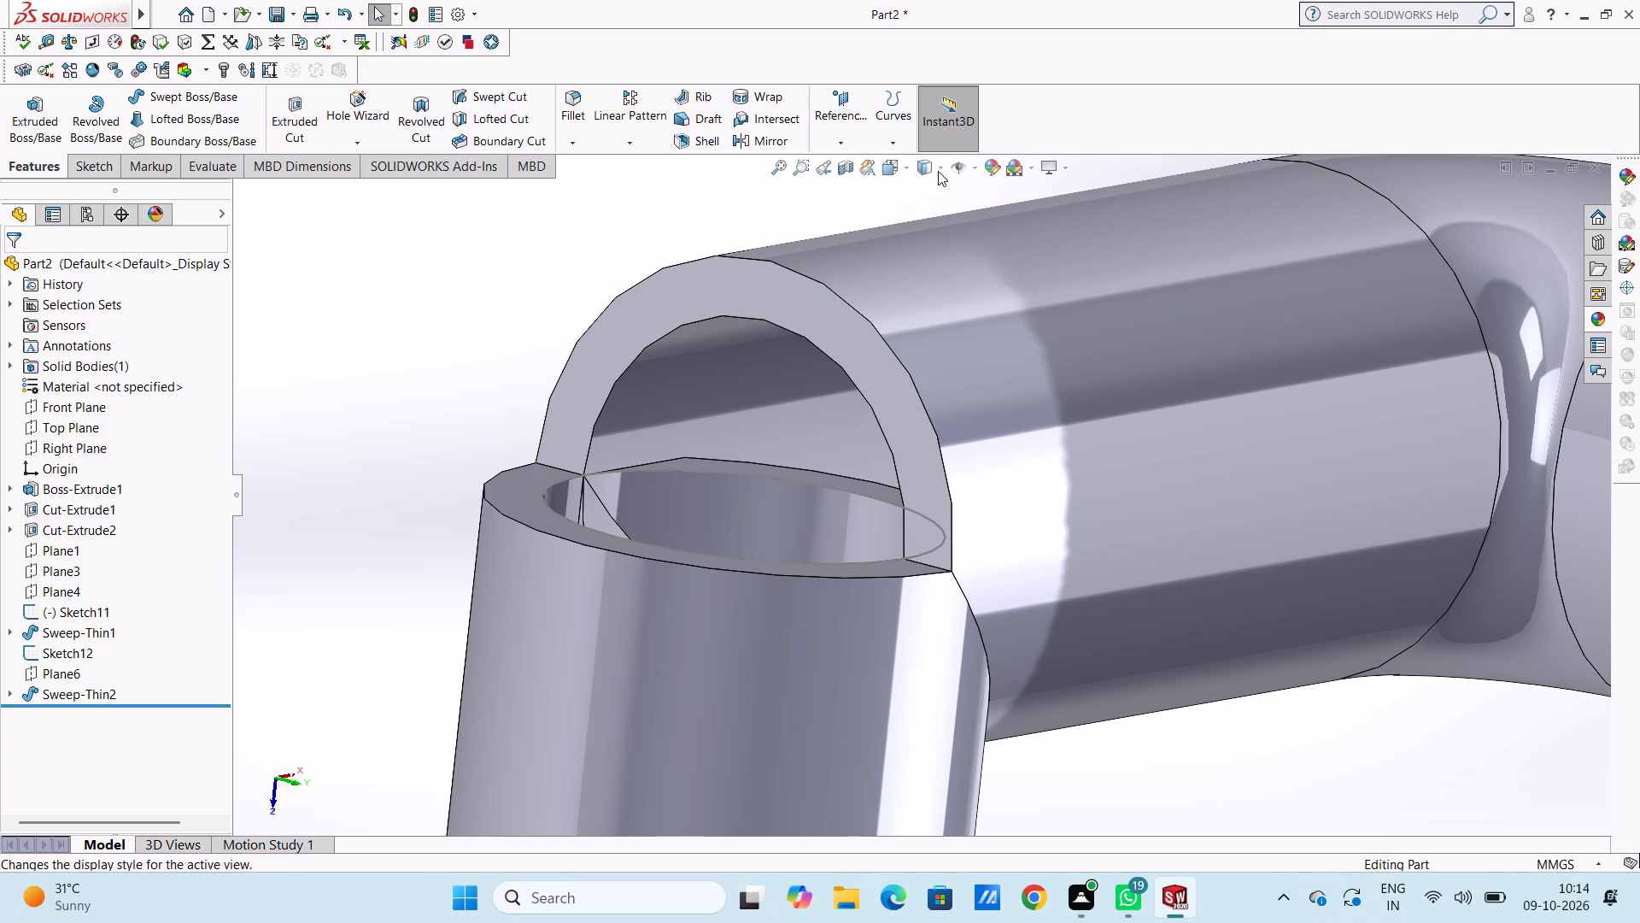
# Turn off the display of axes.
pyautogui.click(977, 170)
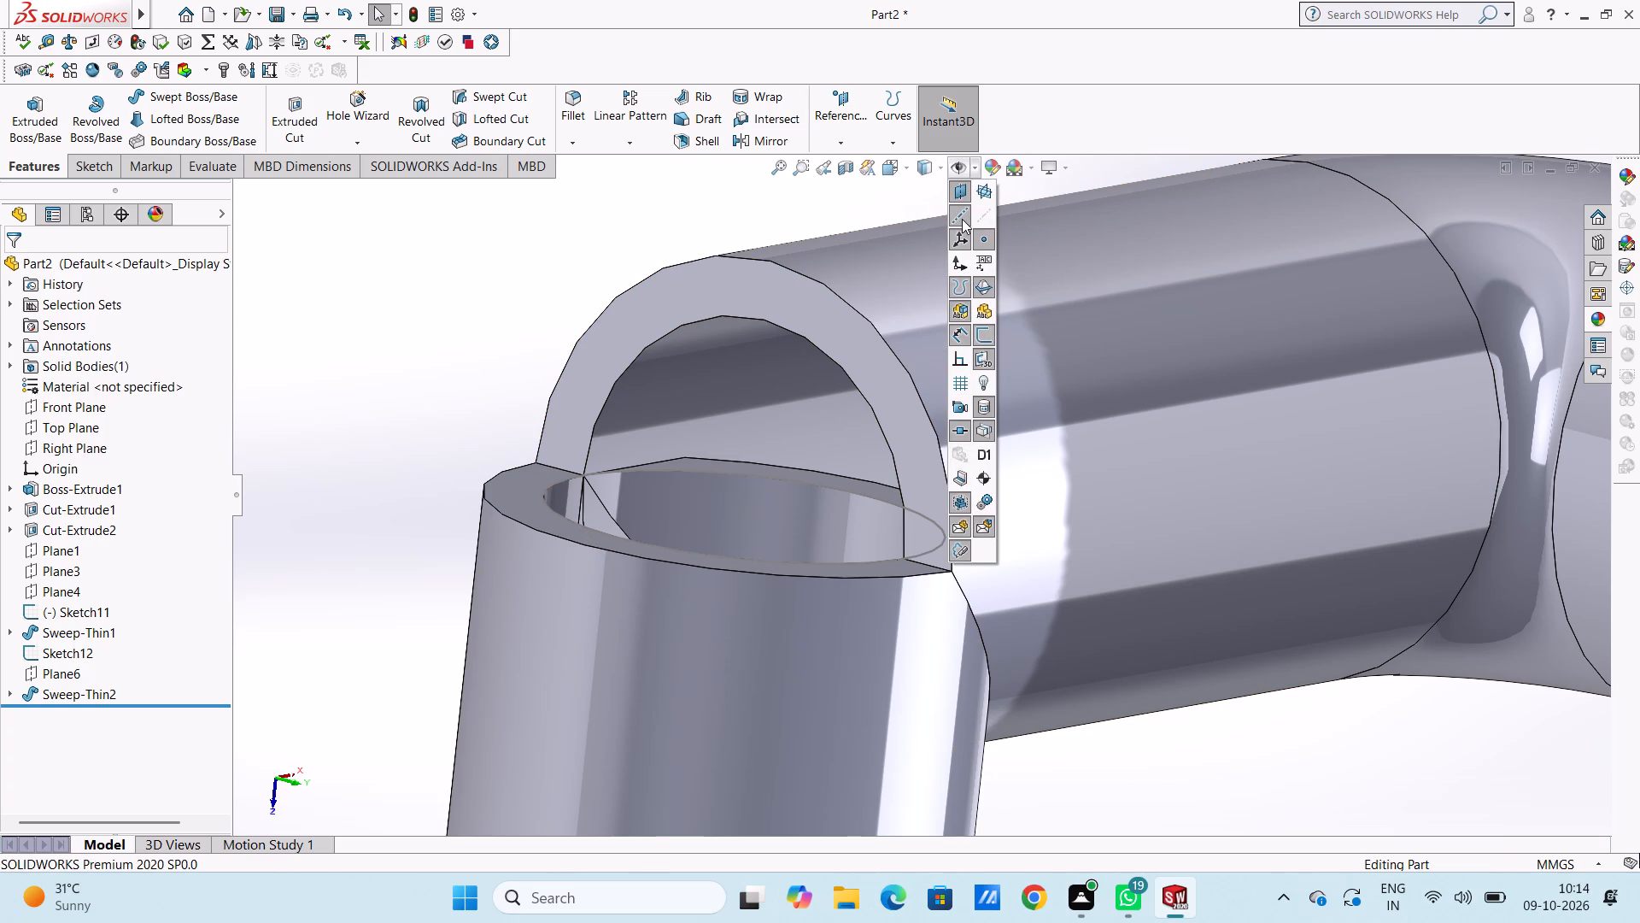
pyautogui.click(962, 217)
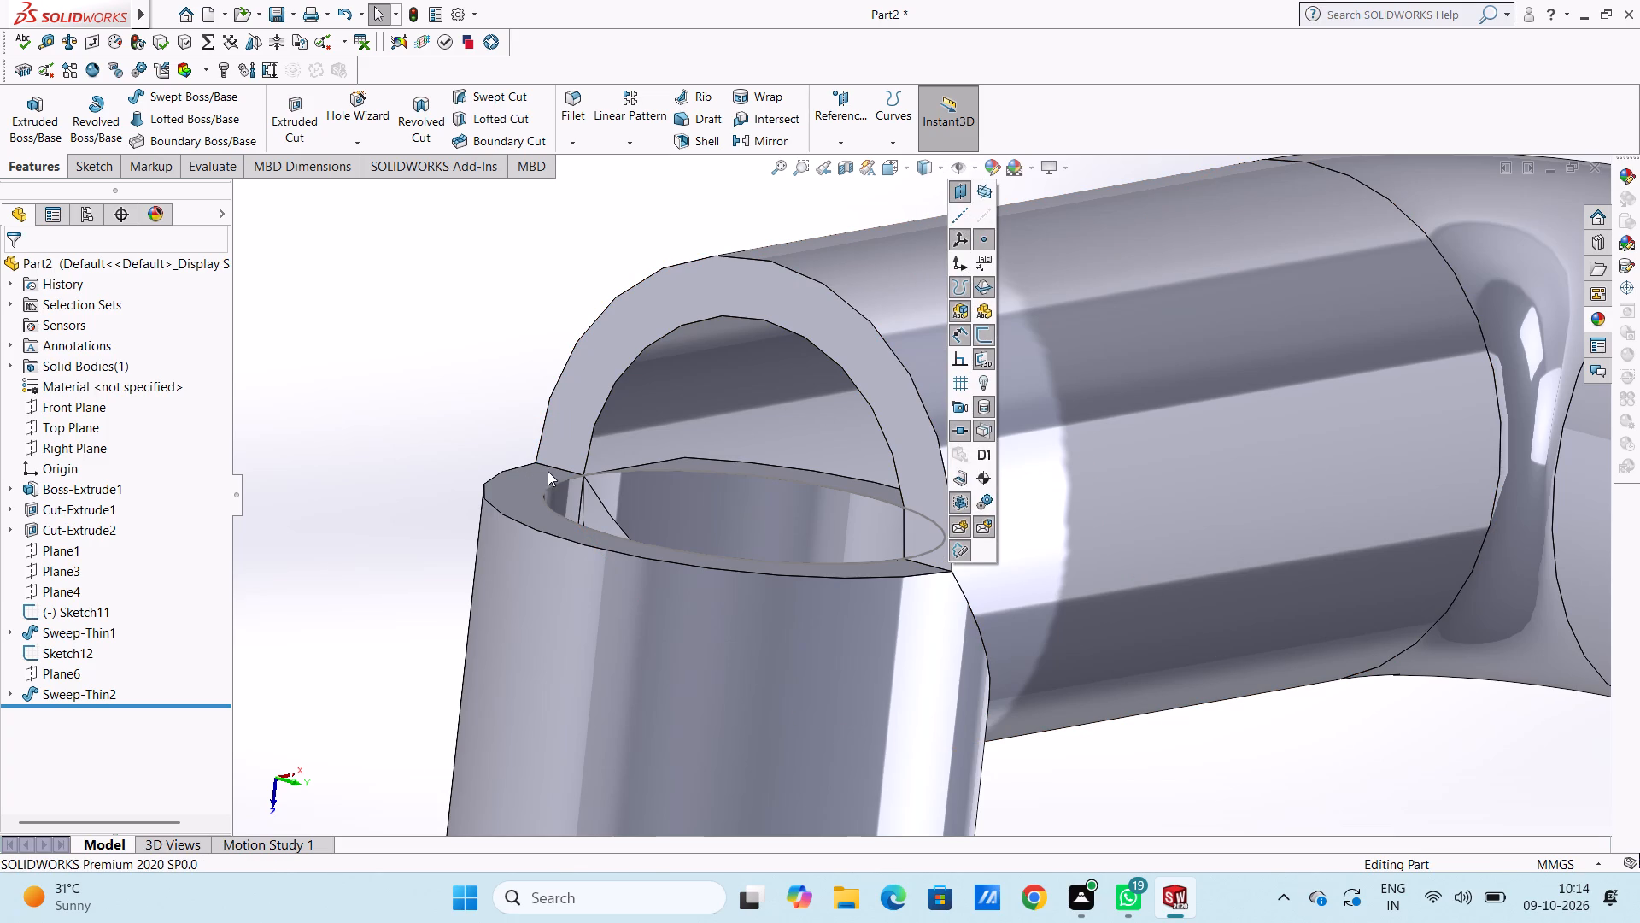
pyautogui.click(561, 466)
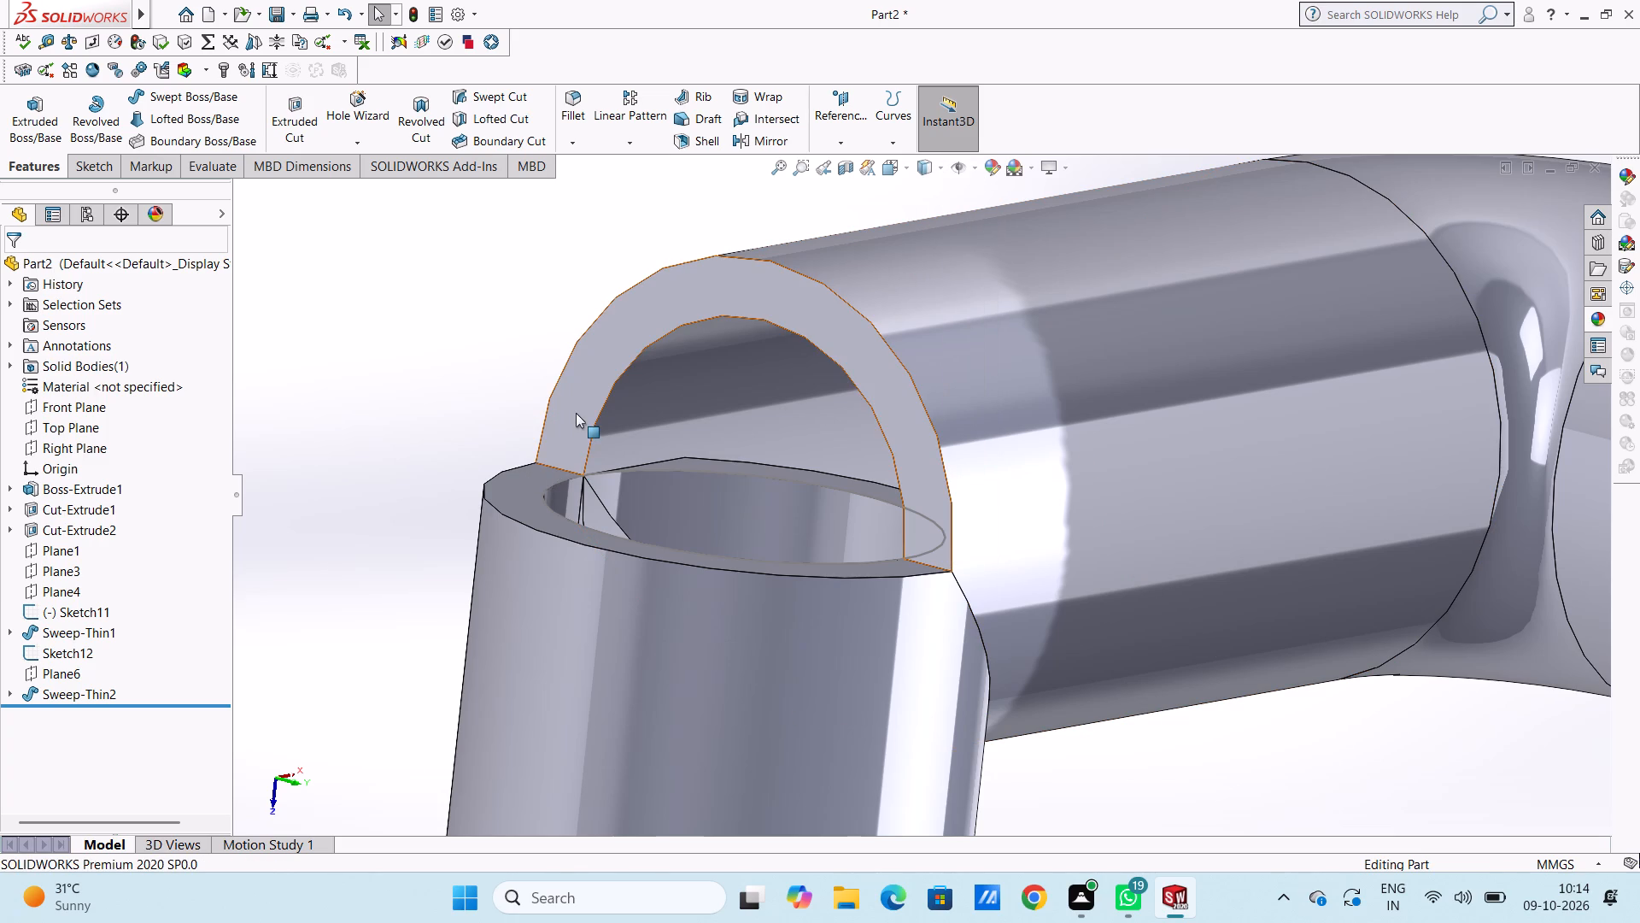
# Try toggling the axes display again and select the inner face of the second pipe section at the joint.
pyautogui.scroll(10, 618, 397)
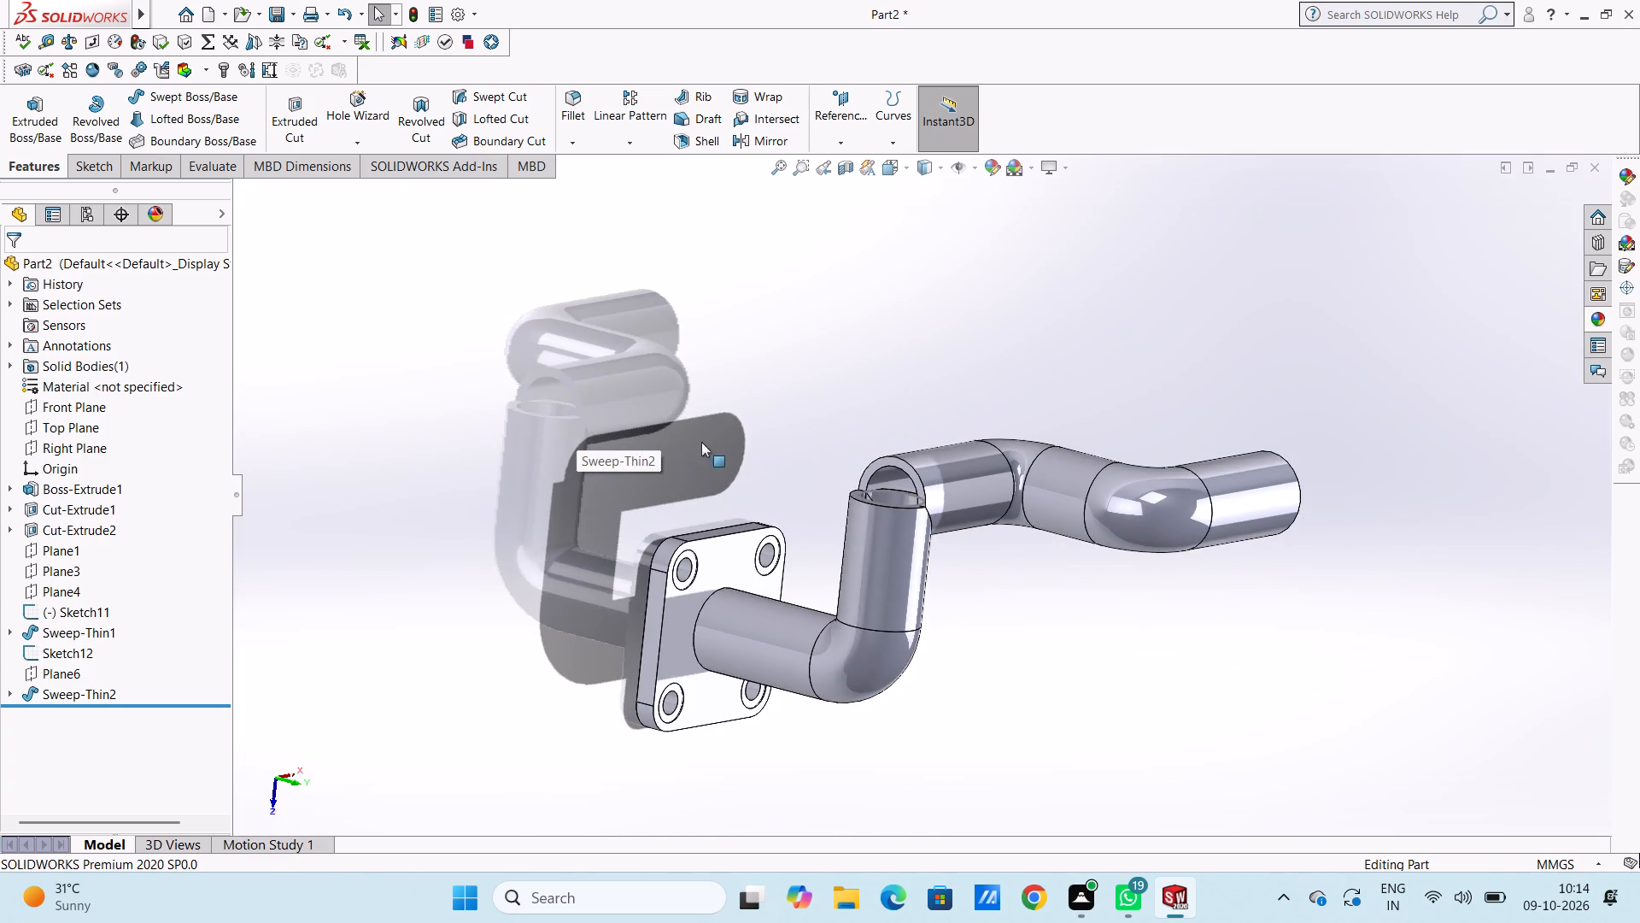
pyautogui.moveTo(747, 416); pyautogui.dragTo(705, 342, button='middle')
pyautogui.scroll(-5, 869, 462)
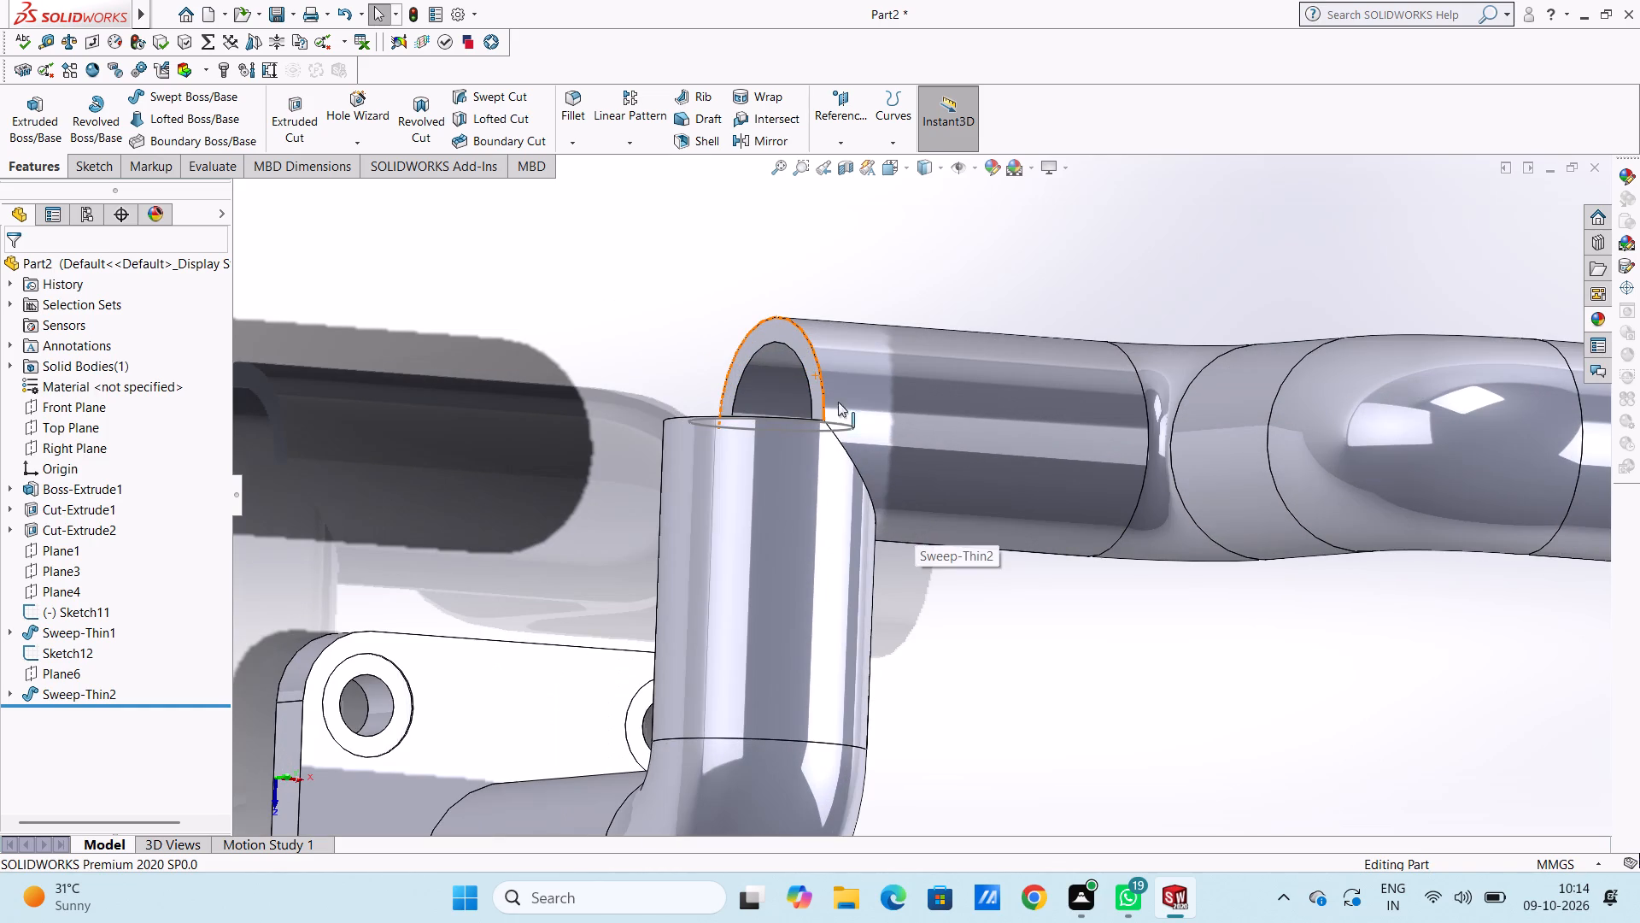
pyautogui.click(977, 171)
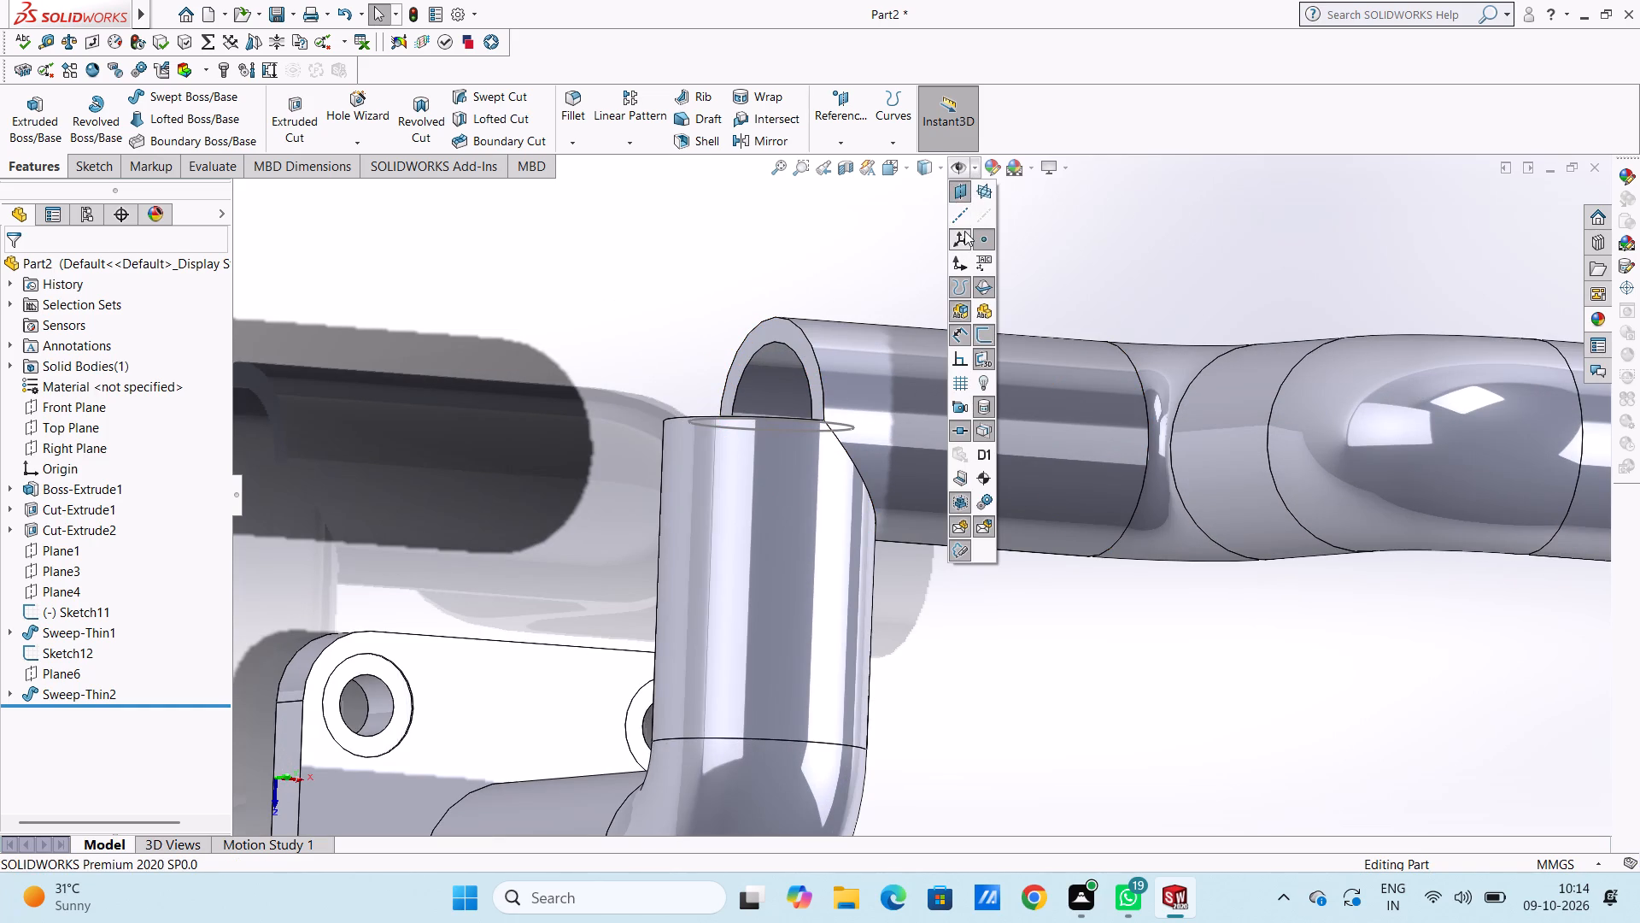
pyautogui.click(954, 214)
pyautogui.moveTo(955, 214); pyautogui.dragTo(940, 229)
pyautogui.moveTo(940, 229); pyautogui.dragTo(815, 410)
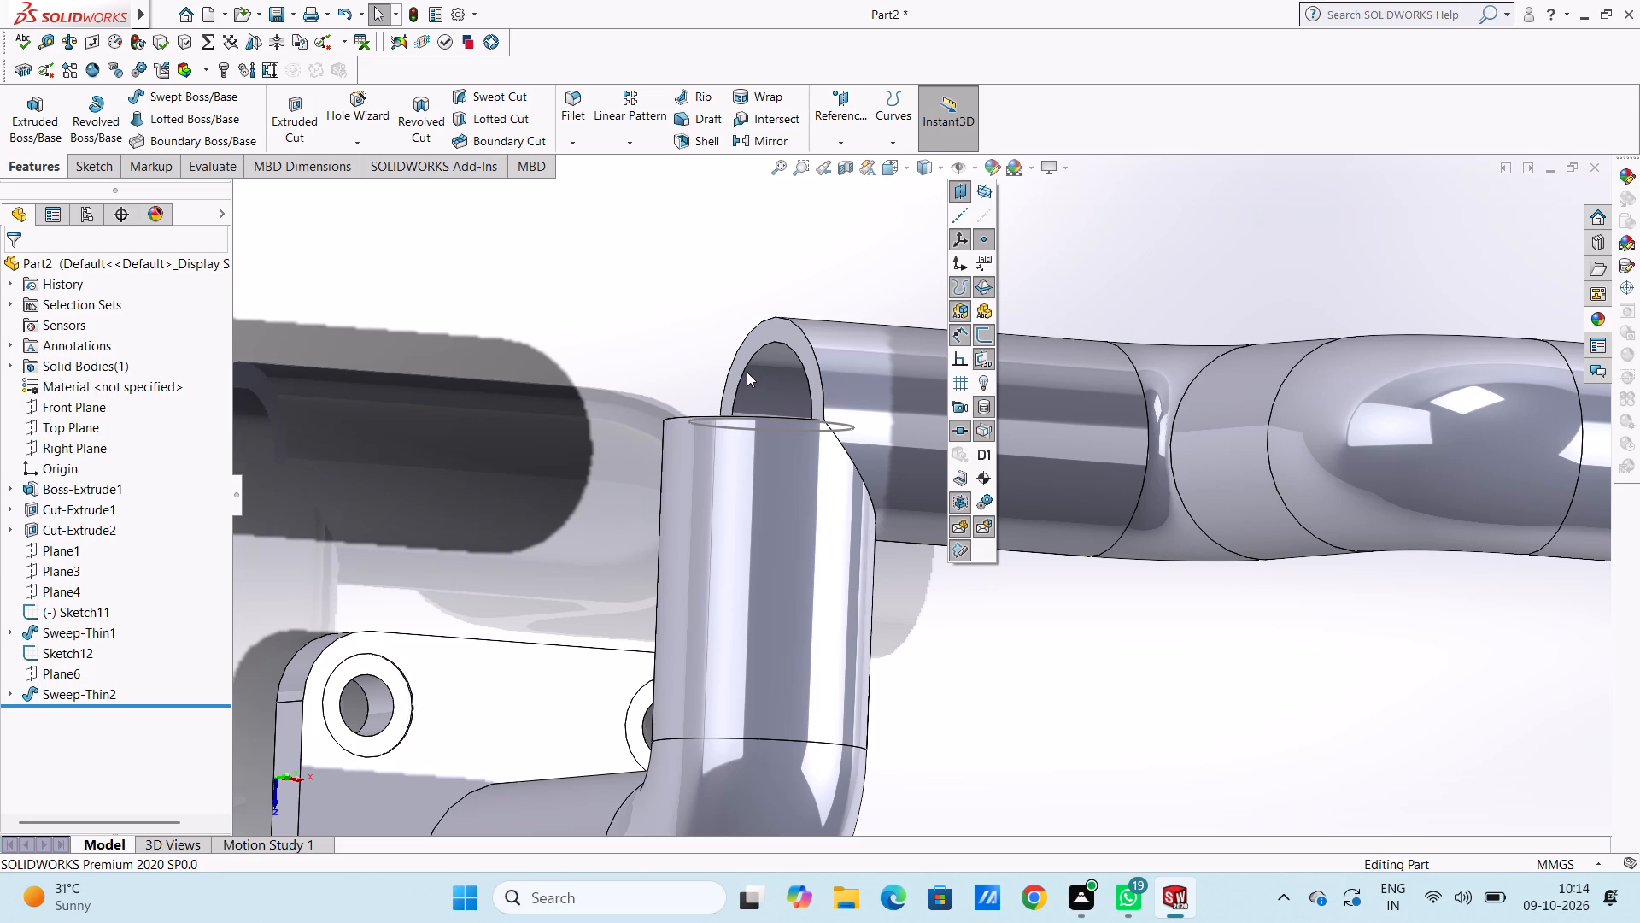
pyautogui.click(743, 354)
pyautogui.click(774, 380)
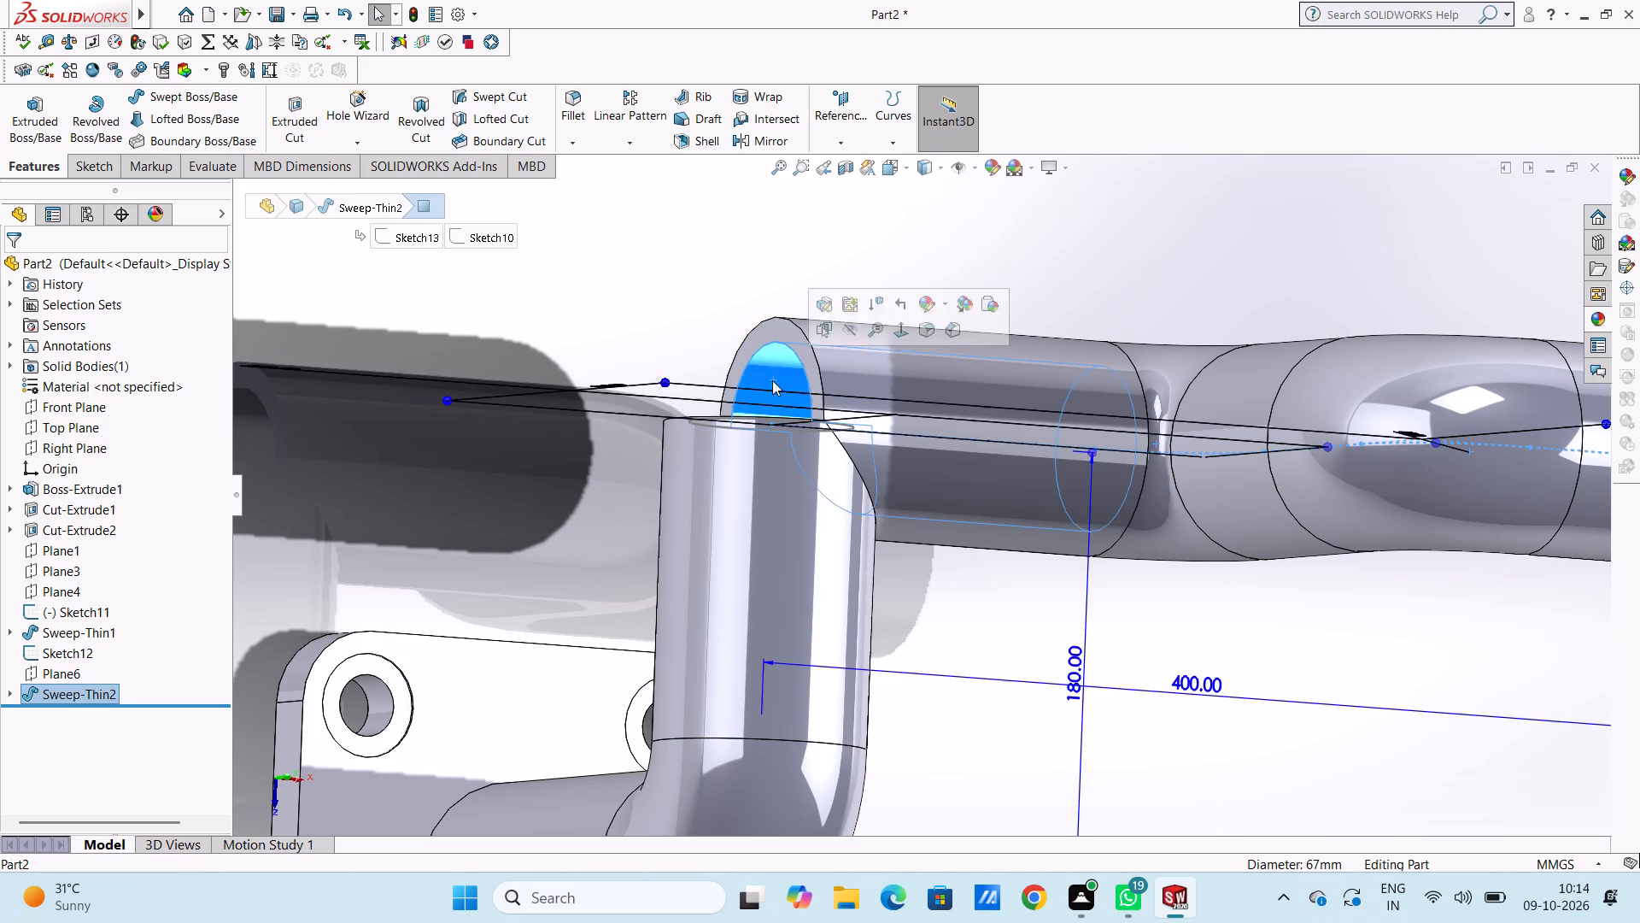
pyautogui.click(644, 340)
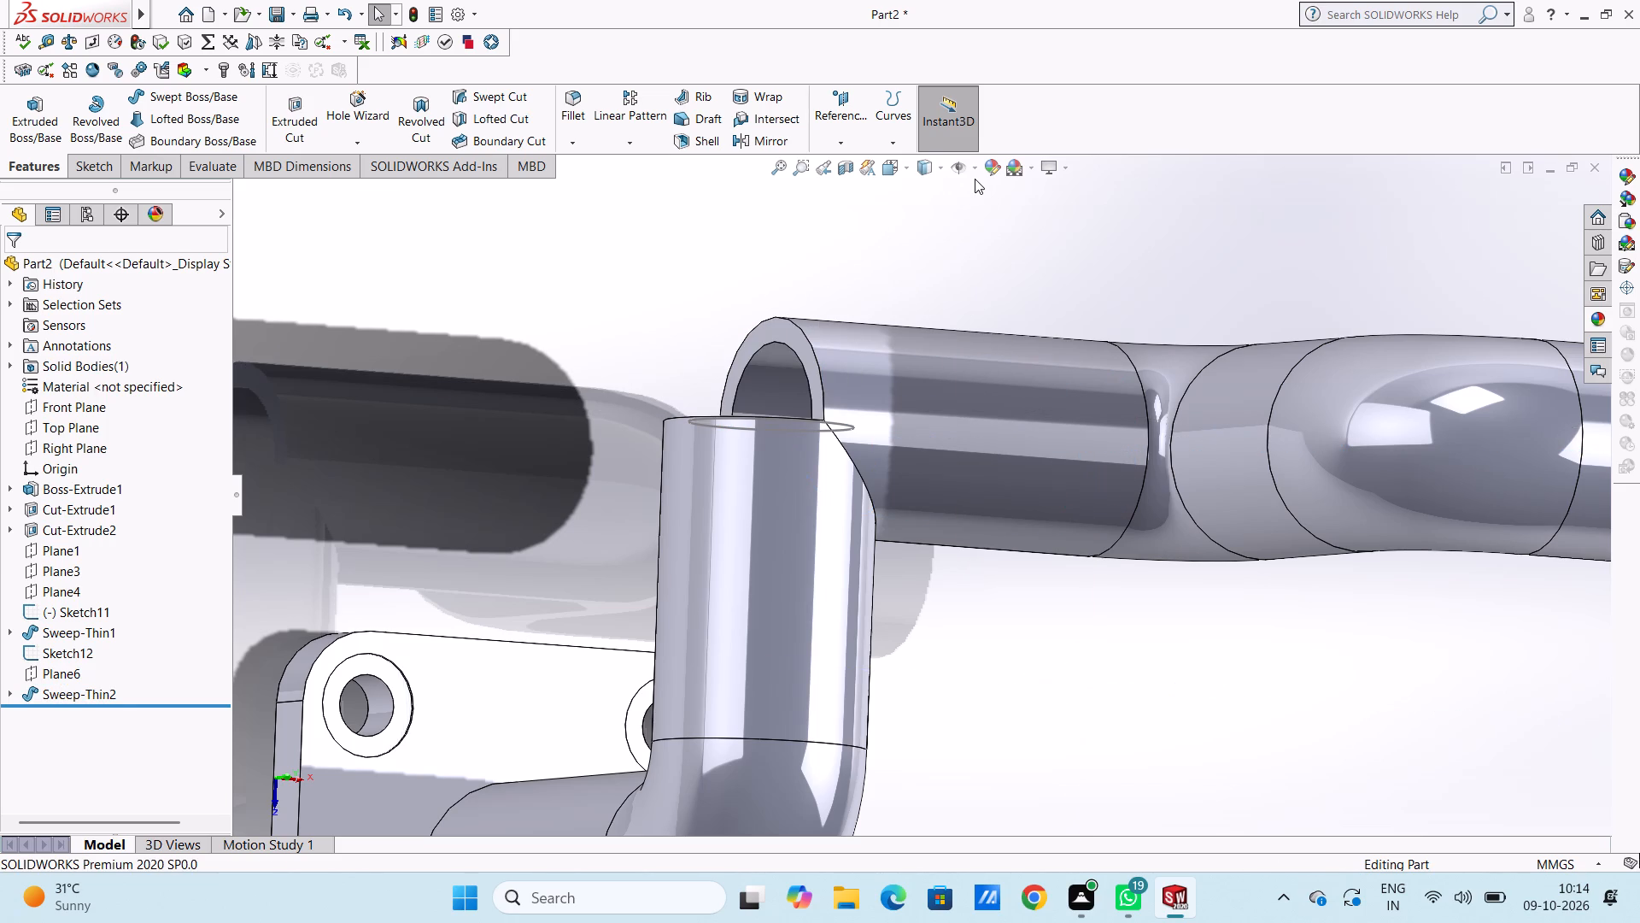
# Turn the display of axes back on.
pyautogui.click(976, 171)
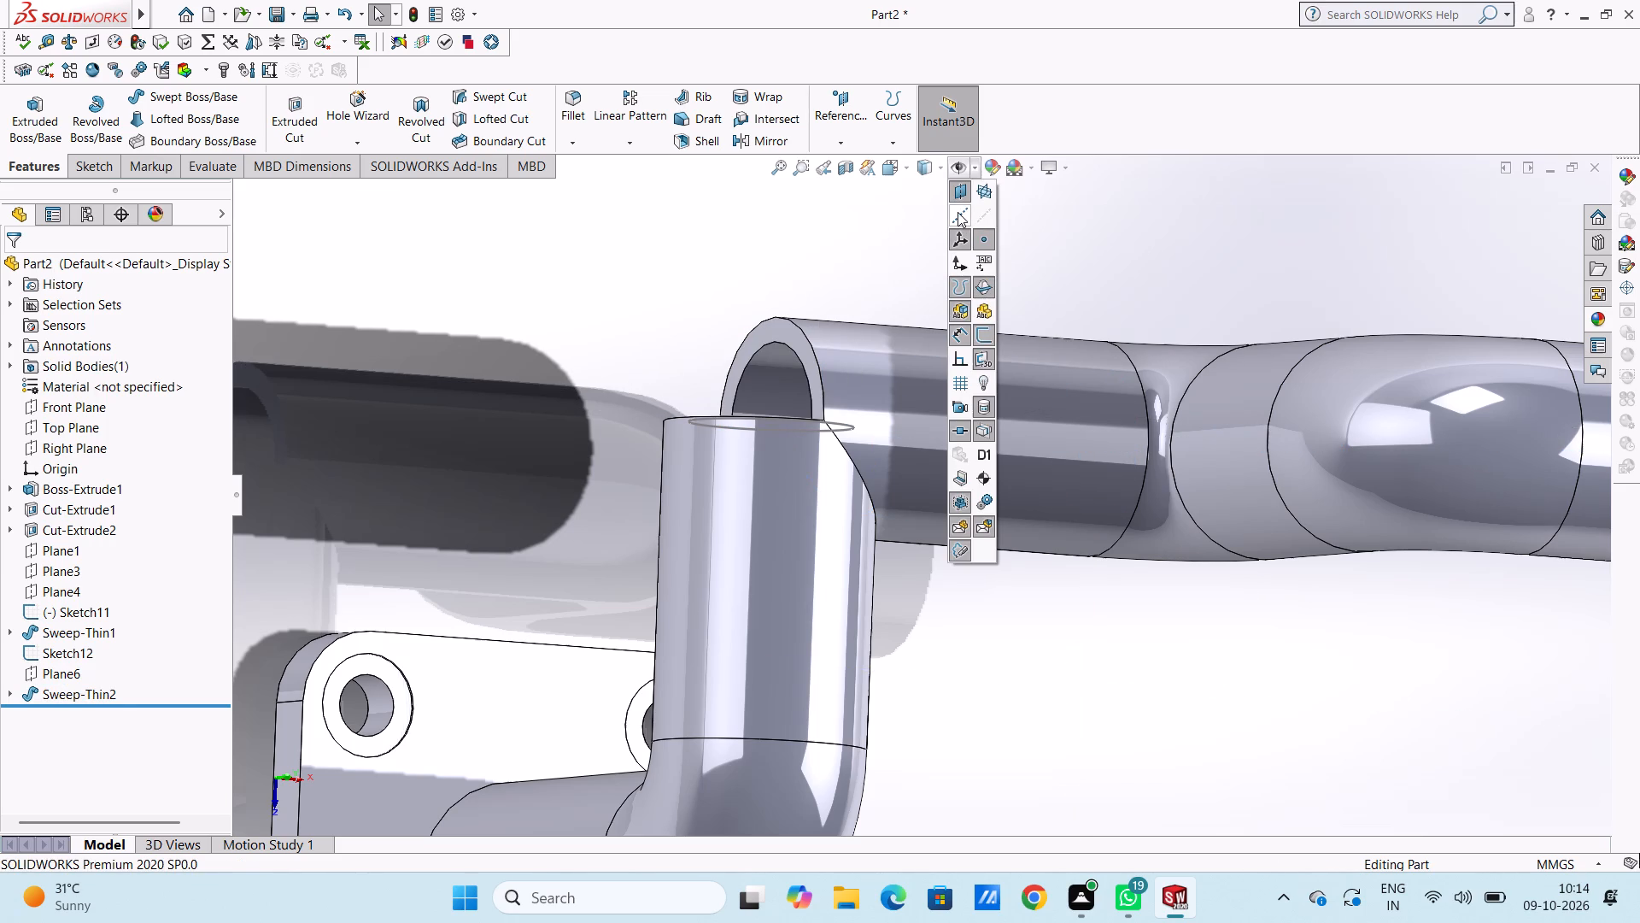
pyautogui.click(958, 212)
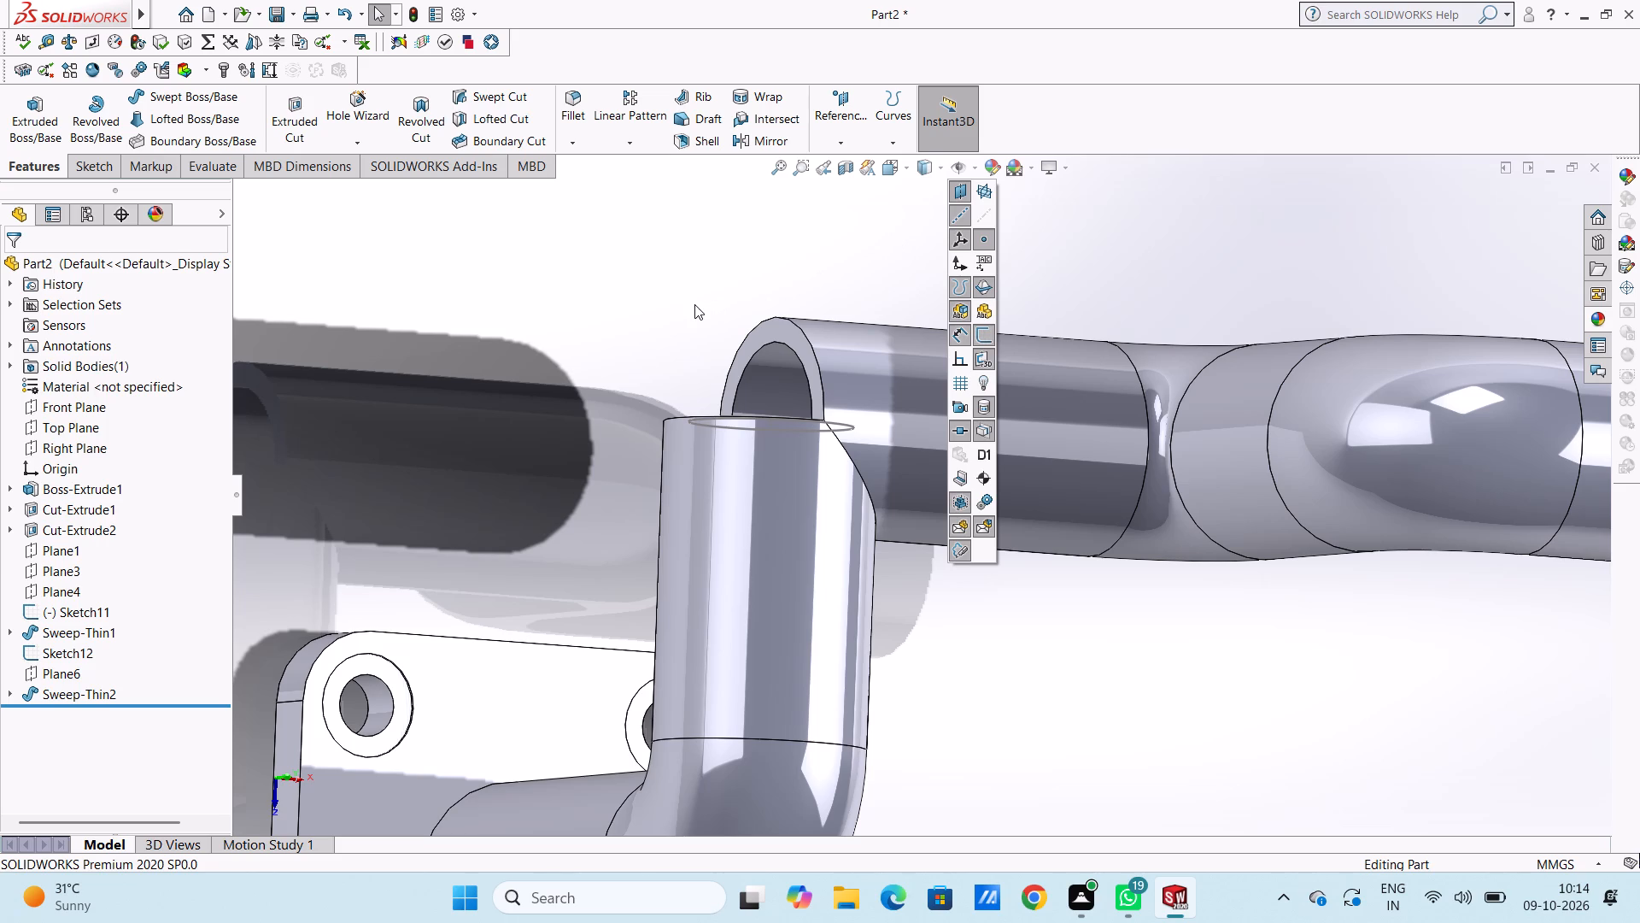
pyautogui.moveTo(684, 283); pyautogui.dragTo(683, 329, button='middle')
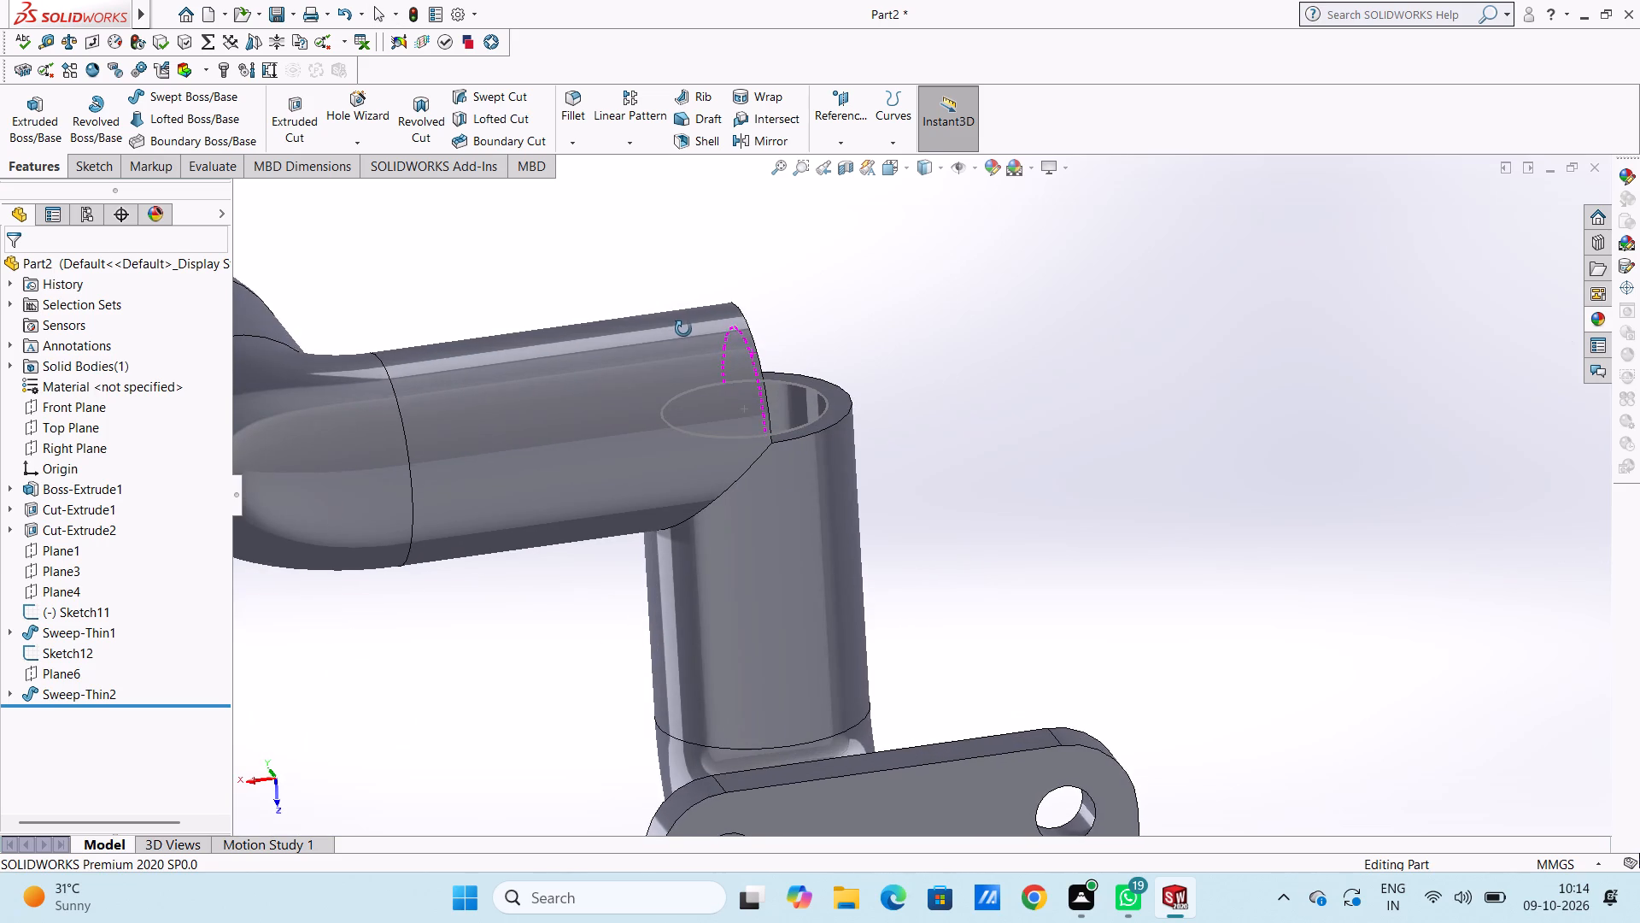
# Examine the pipe joint and the plate from several angles and in the front view.
pyautogui.moveTo(683, 329); pyautogui.dragTo(606, 347, button='middle')
pyautogui.scroll(2, 889, 319)
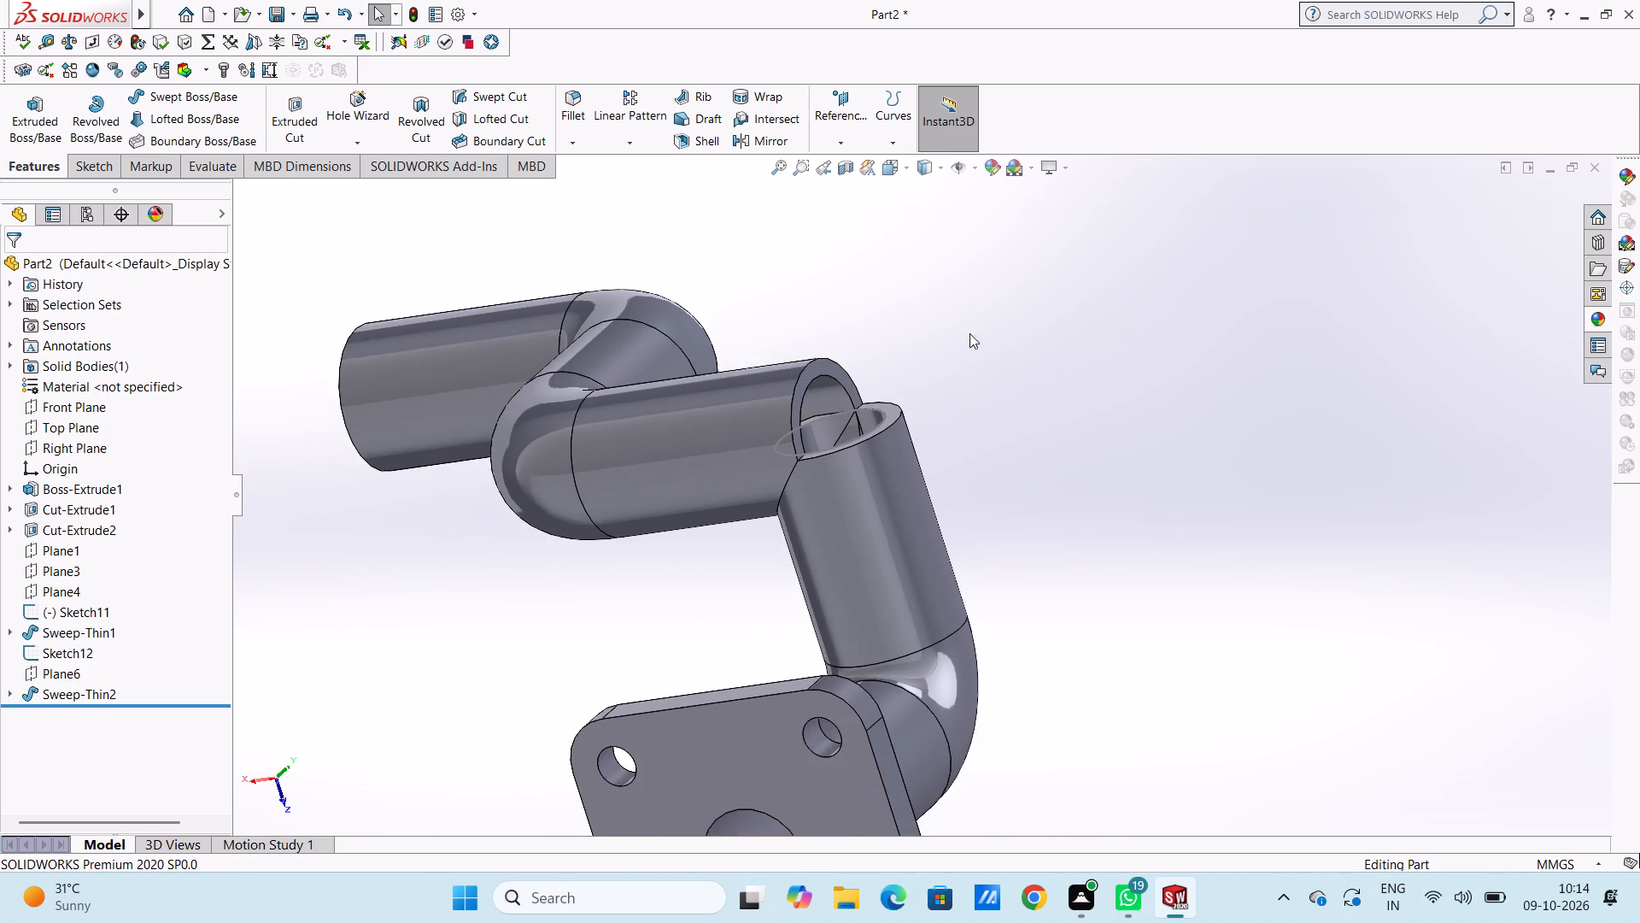
pyautogui.moveTo(969, 333); pyautogui.dragTo(947, 290, button='middle')
pyautogui.moveTo(1075, 441); pyautogui.dragTo(1095, 329, button='middle')
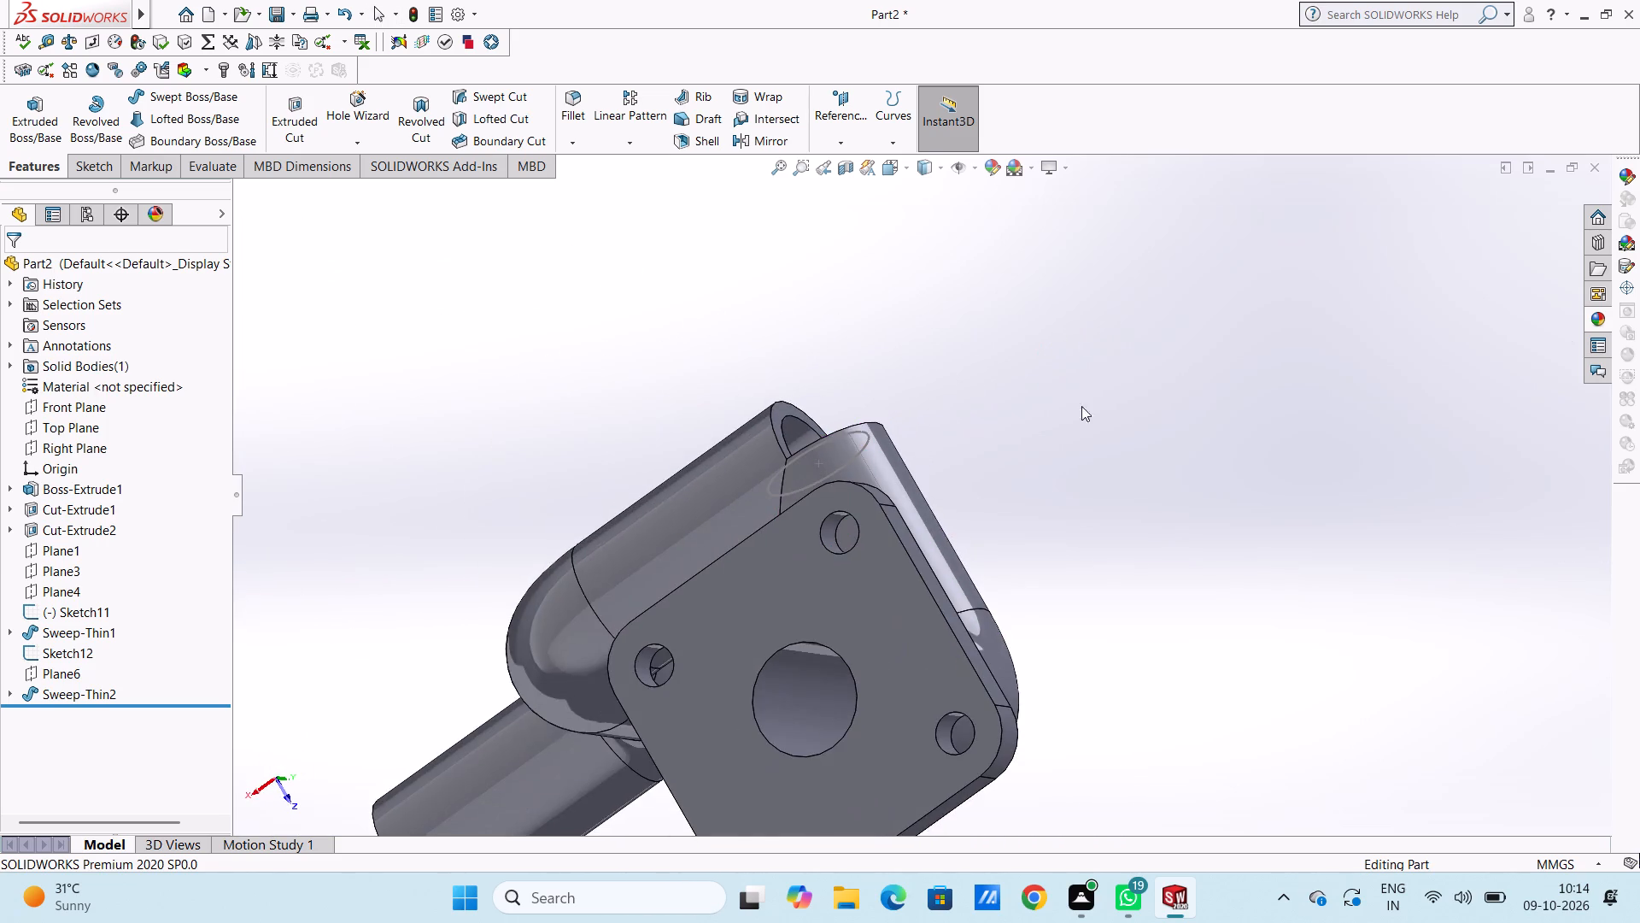
pyautogui.moveTo(1141, 521); pyautogui.dragTo(1262, 350, button='middle')
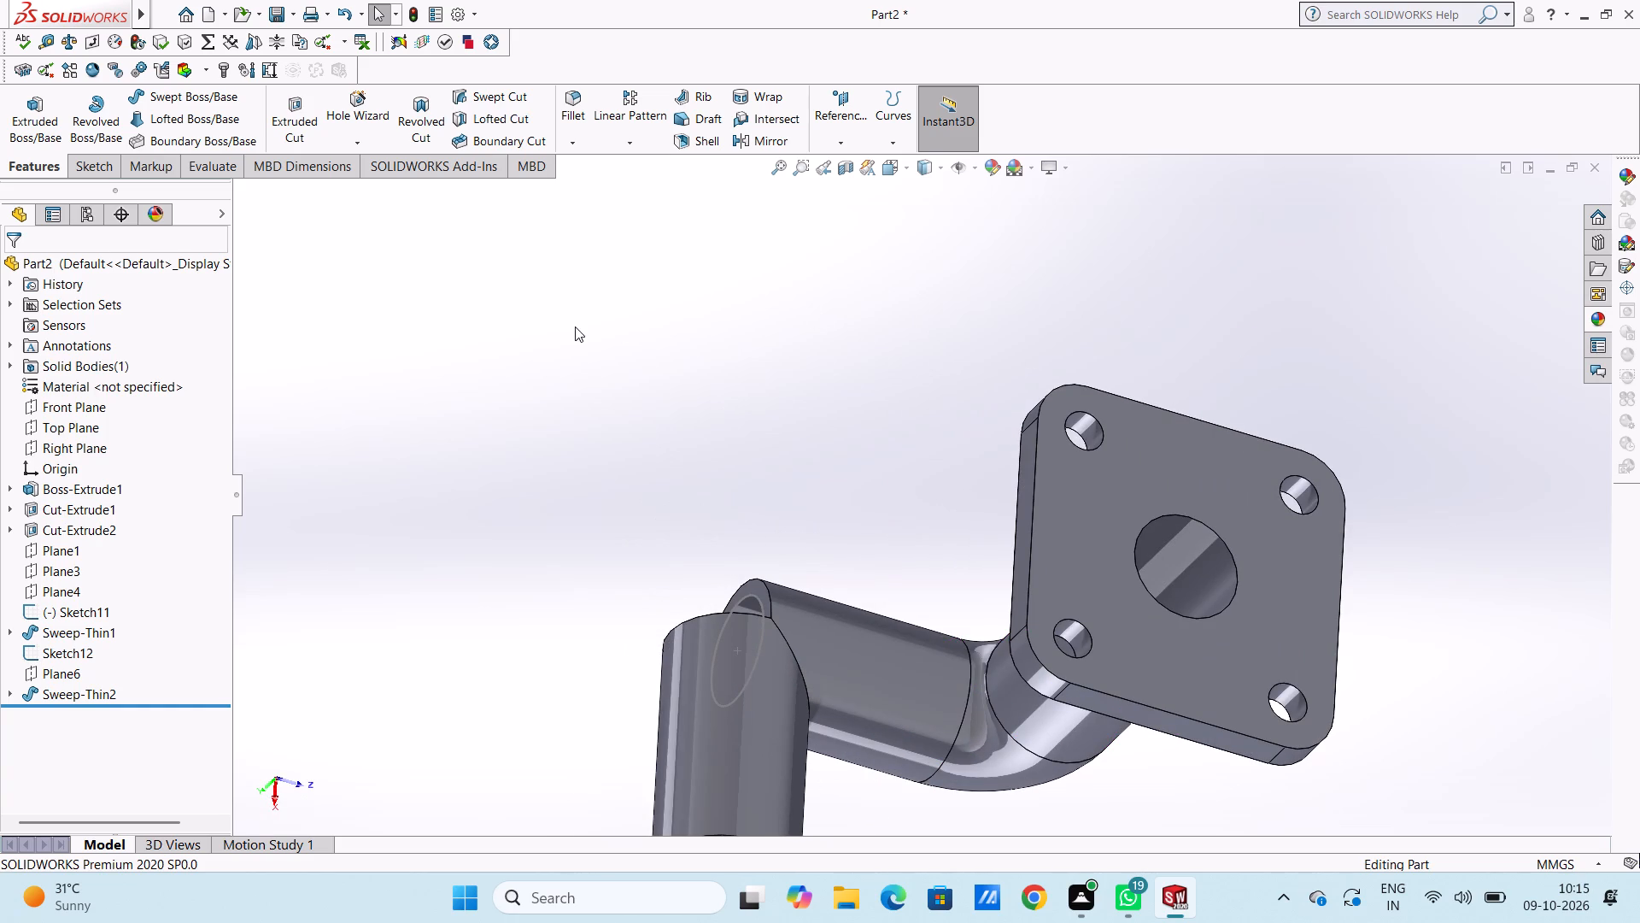
pyautogui.hotkey('ctrl', '1')
pyautogui.scroll(3, 575, 326)
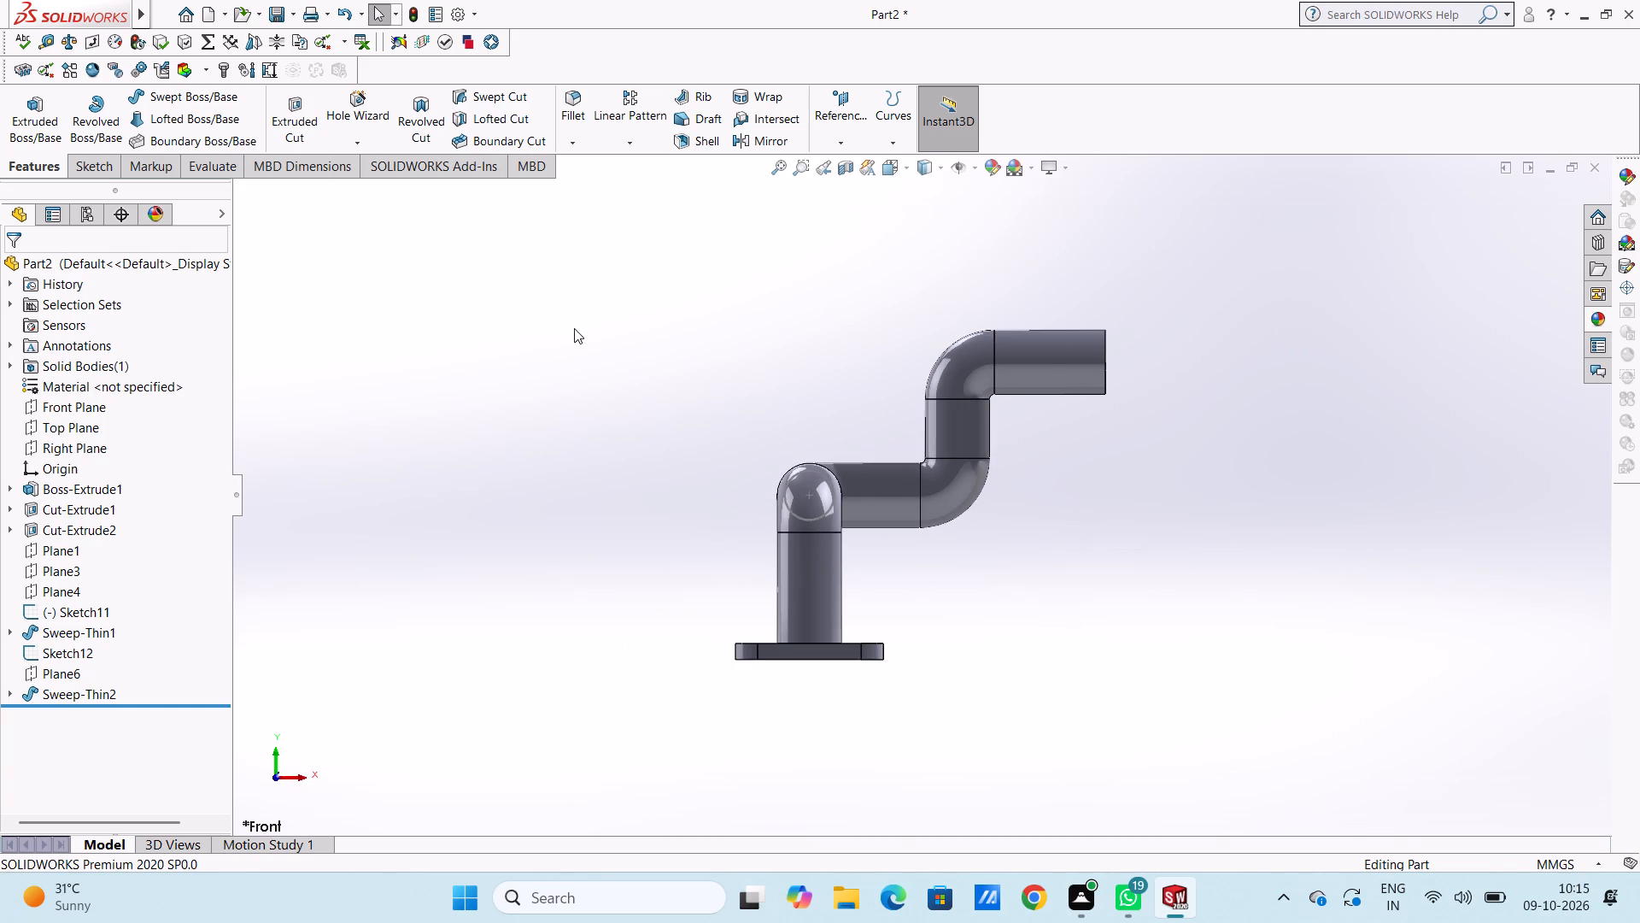
pyautogui.moveTo(626, 366); pyautogui.dragTo(602, 431, button='middle')
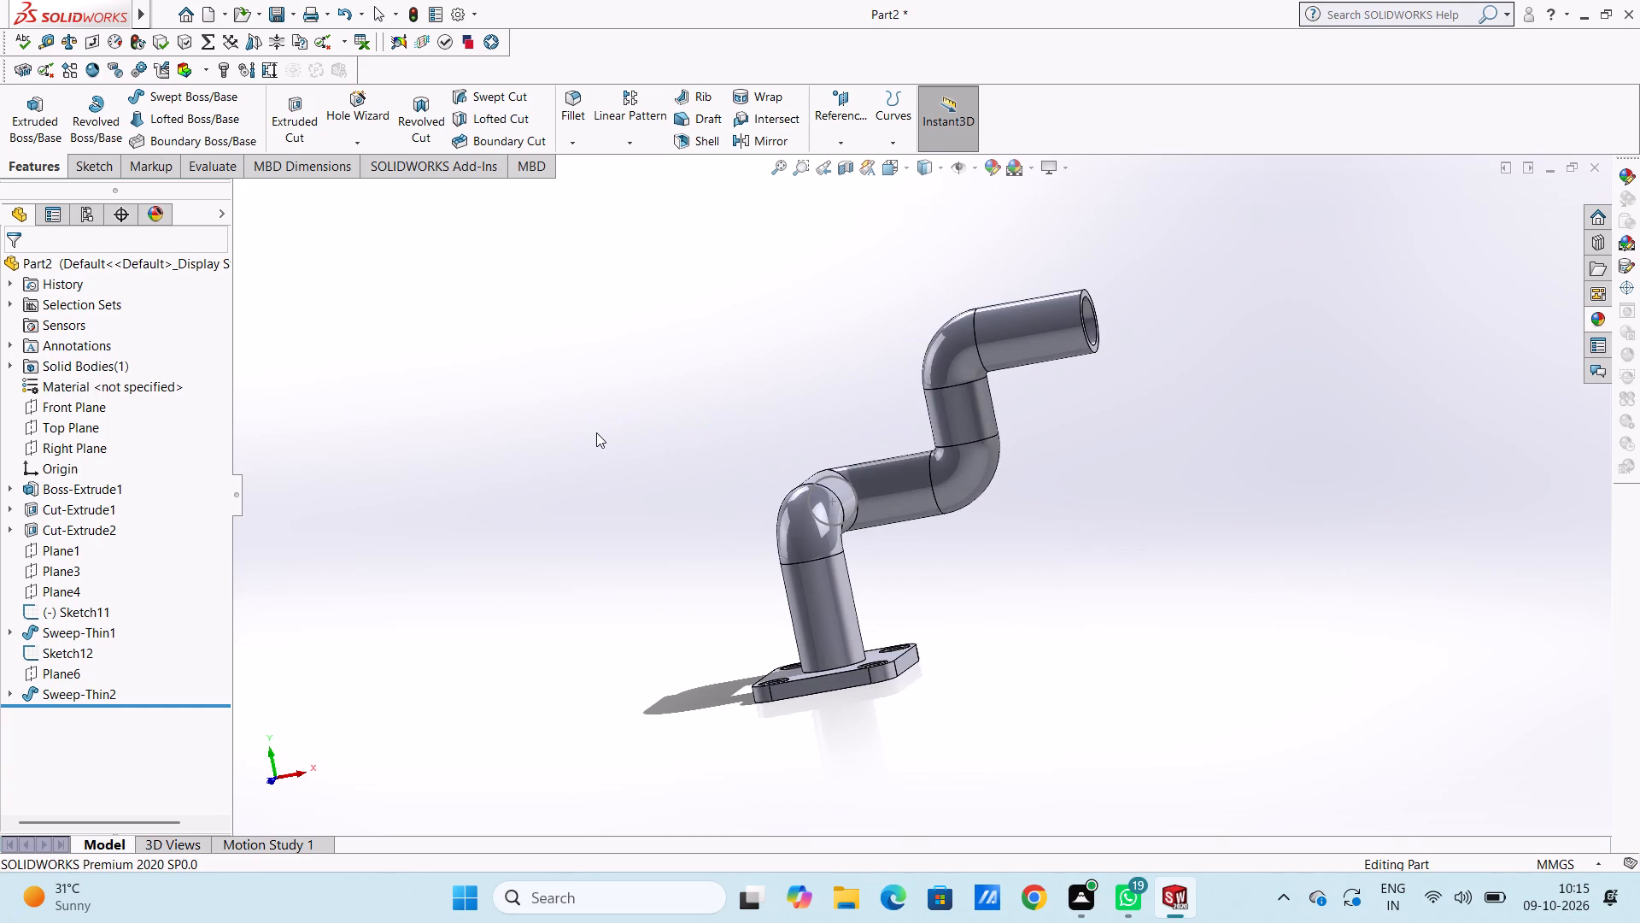
pyautogui.hotkey('ctrl', '1')
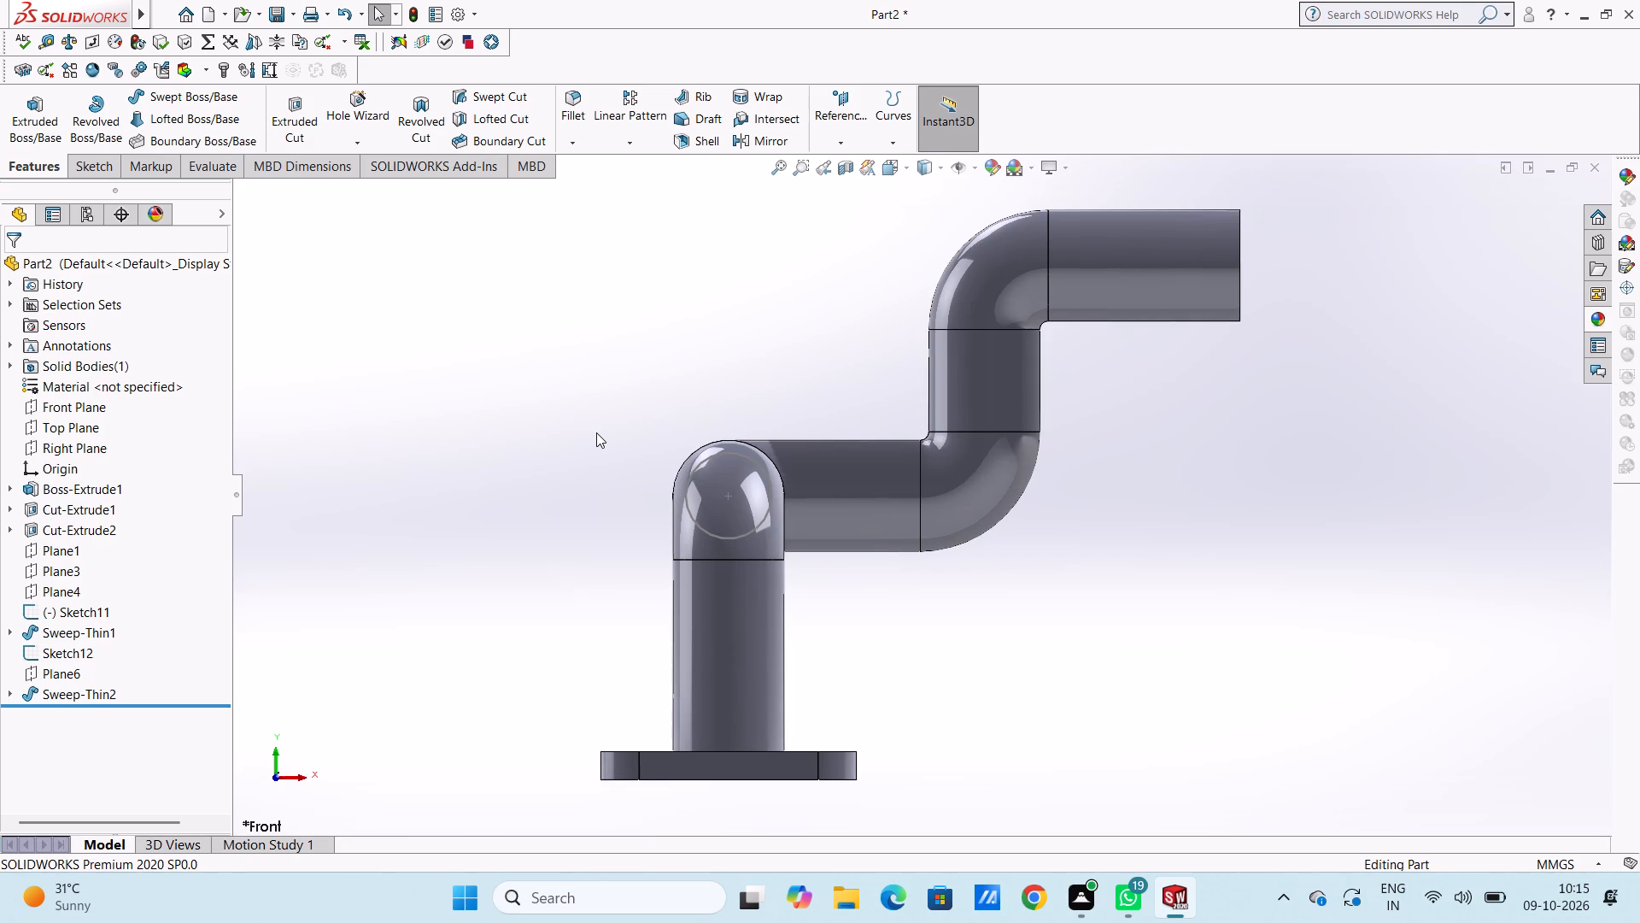
# Create a reference plane offset 222 mm above the Top Plane.
pyautogui.click(833, 108)
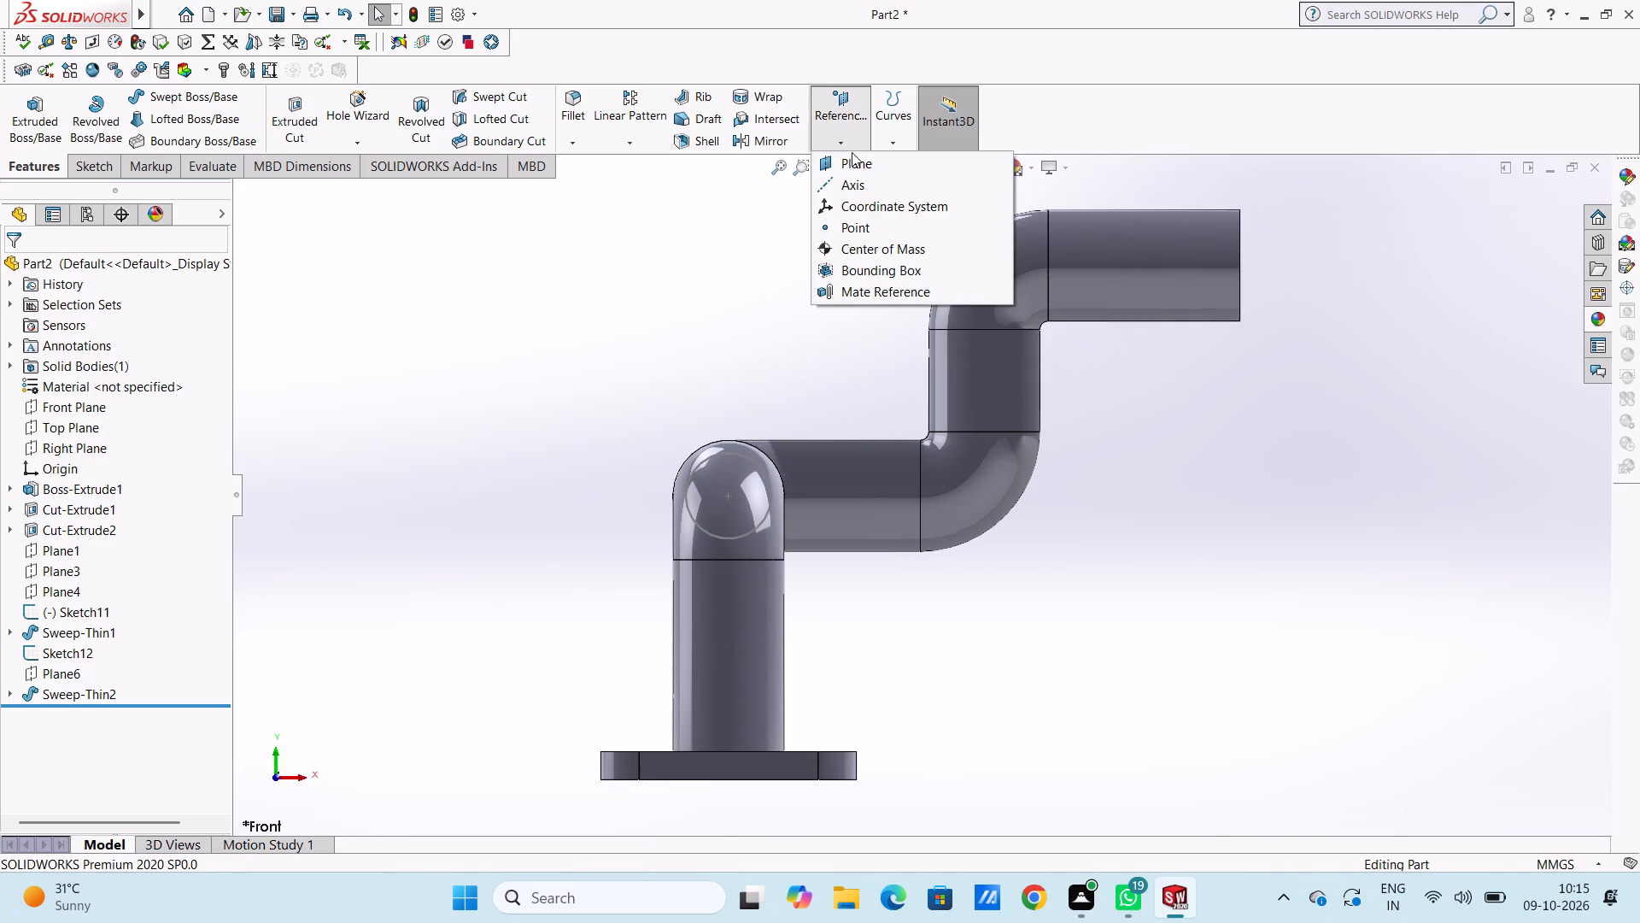
pyautogui.click(852, 164)
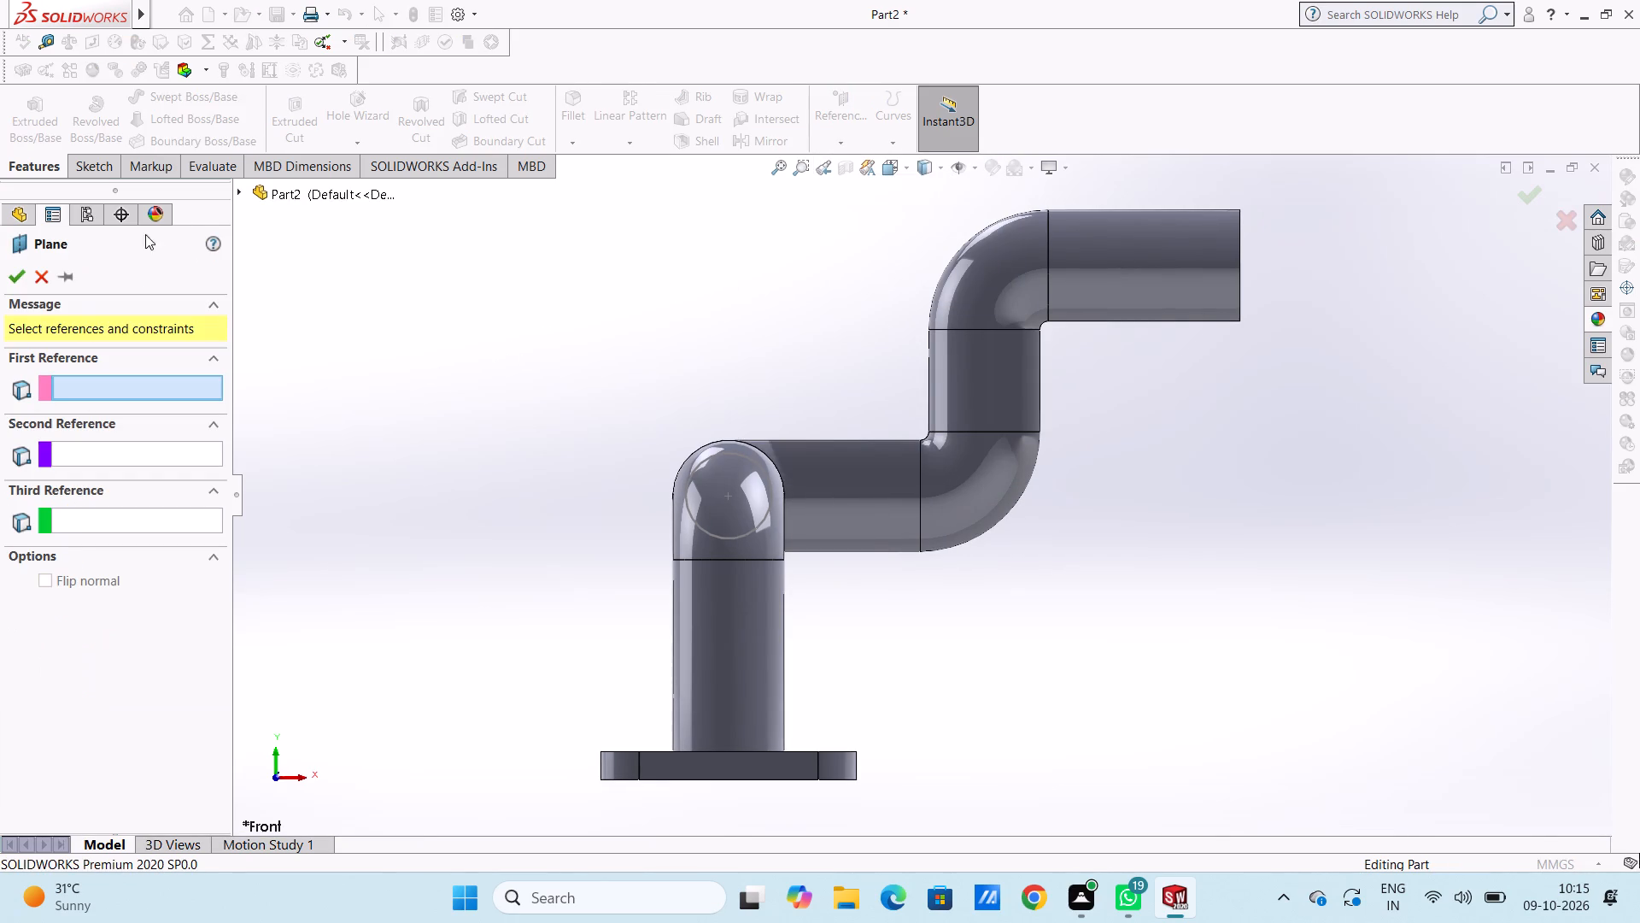
pyautogui.click(284, 197)
pyautogui.click(325, 192)
pyautogui.click(242, 189)
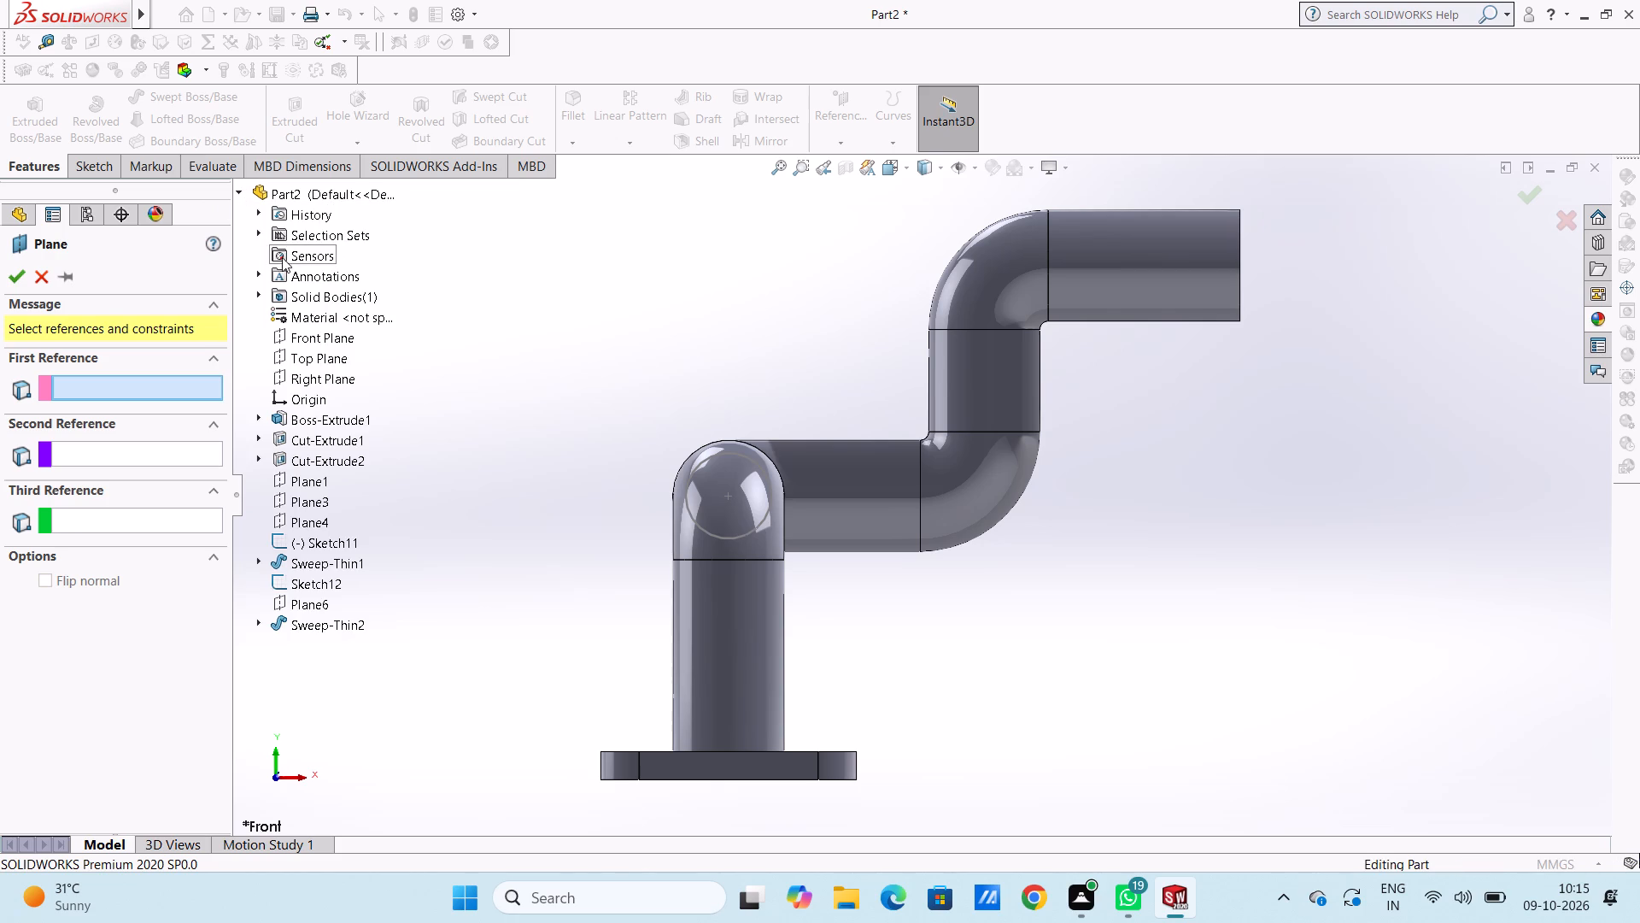
pyautogui.click(330, 359)
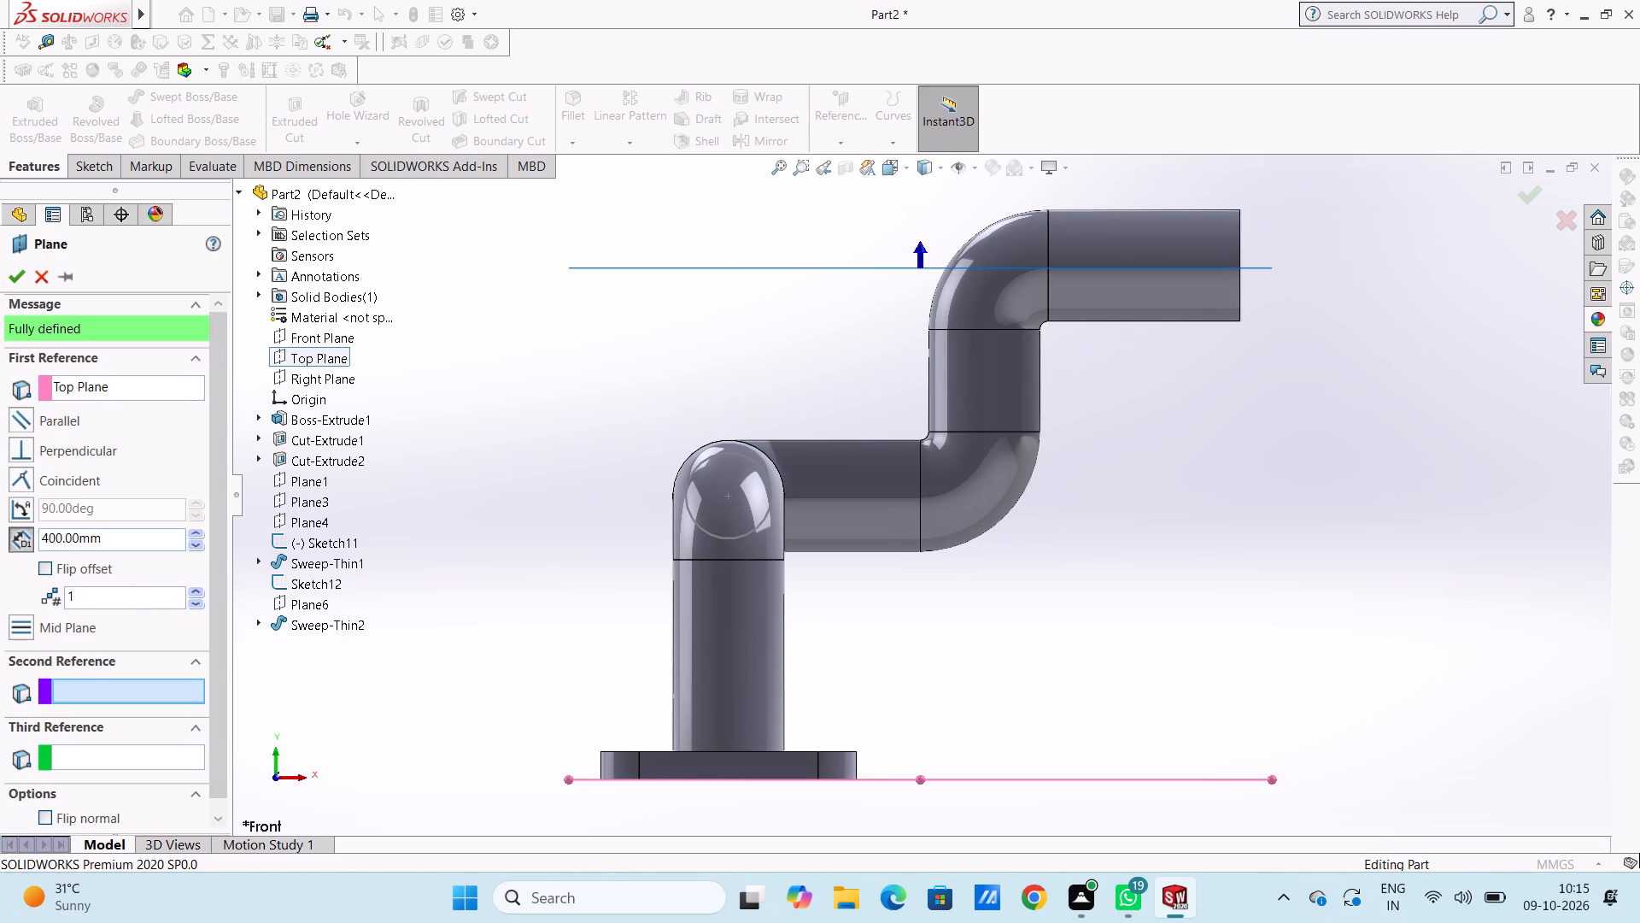
pyautogui.doubleClick(120, 545)
pyautogui.write('222')
pyautogui.press('Return')
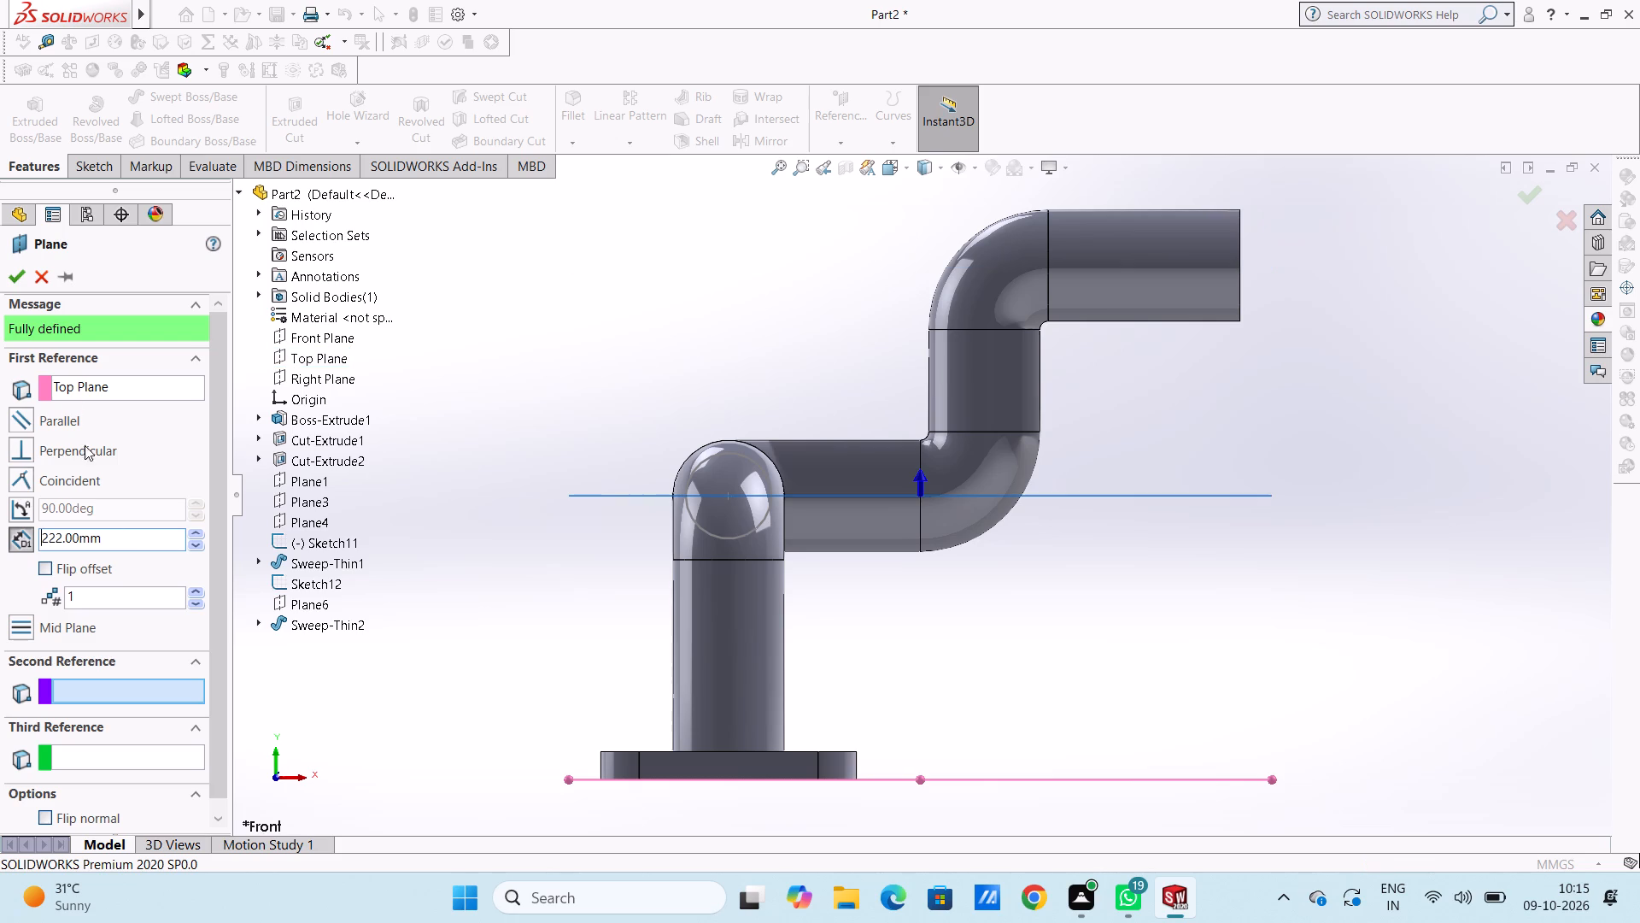
pyautogui.click(7, 276)
pyautogui.click(523, 328)
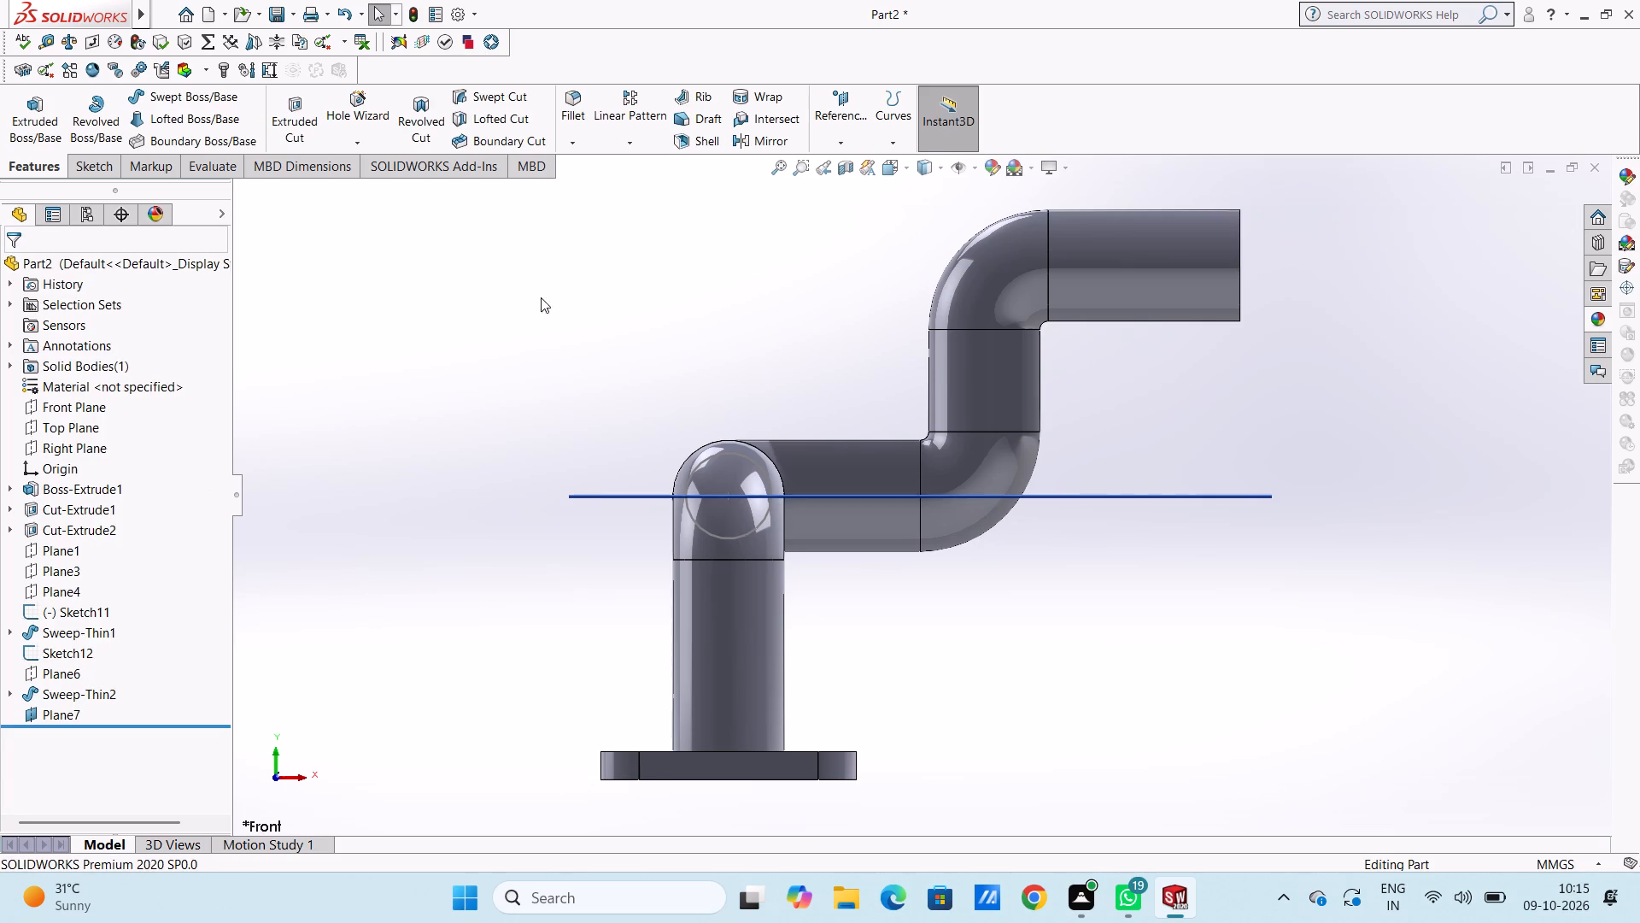
# On the new plane, sketch an L-shaped path along the pipe centrelines, 130 mm from the plate-side bend to the joint, then 150 mm along the other arm.
pyautogui.moveTo(548, 279); pyautogui.dragTo(524, 597, button='middle')
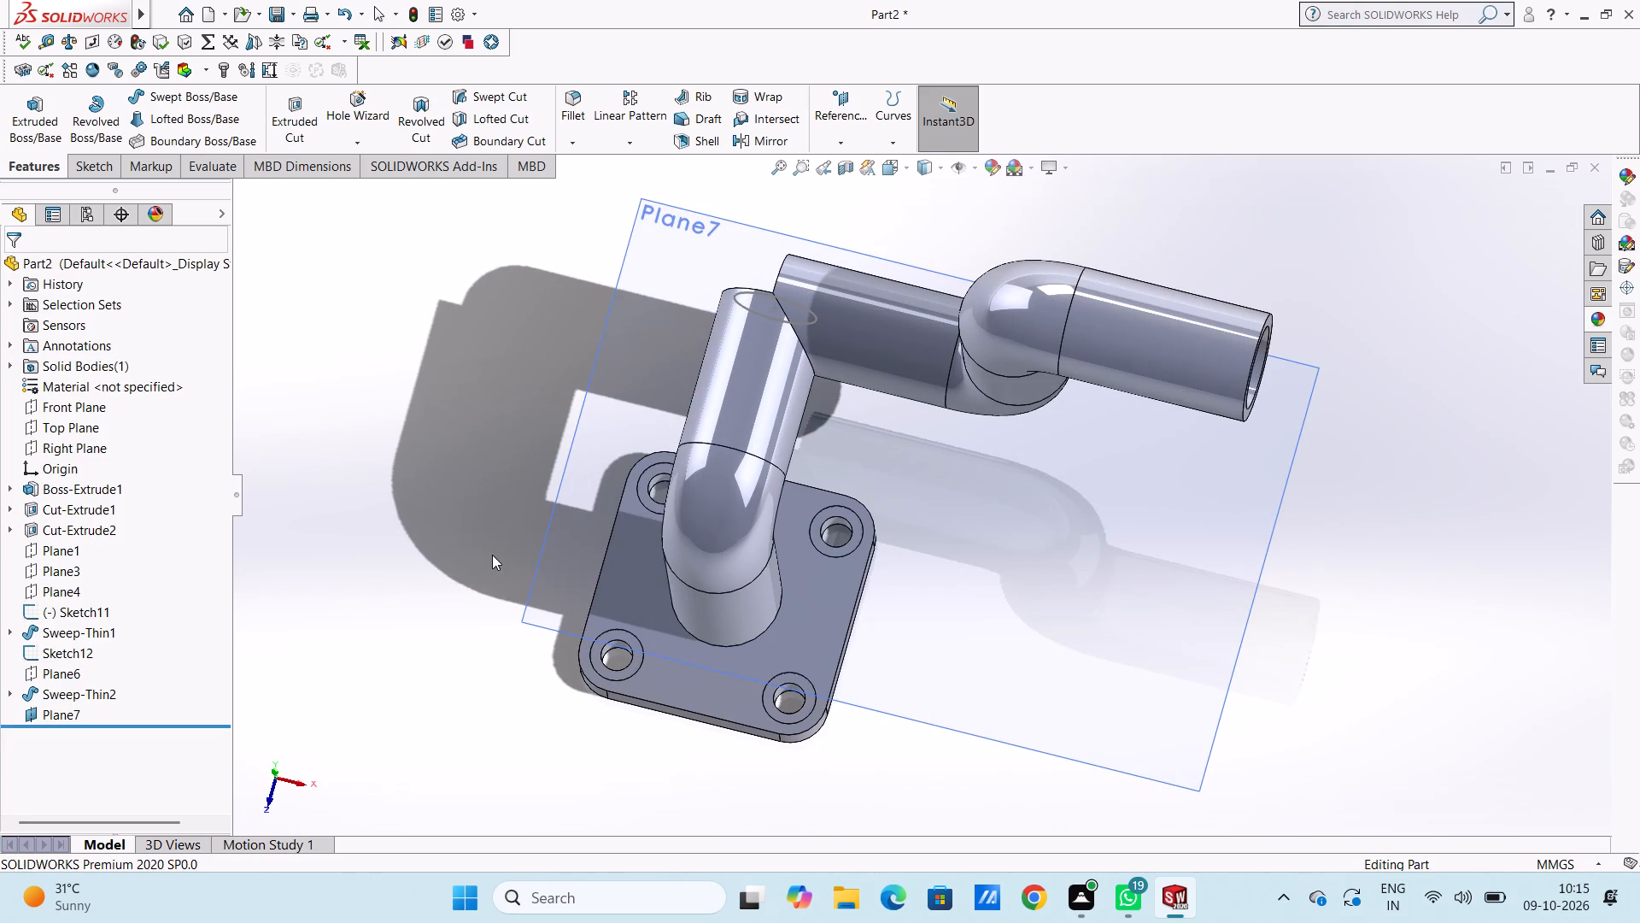
pyautogui.hotkey('ctrl', '5')
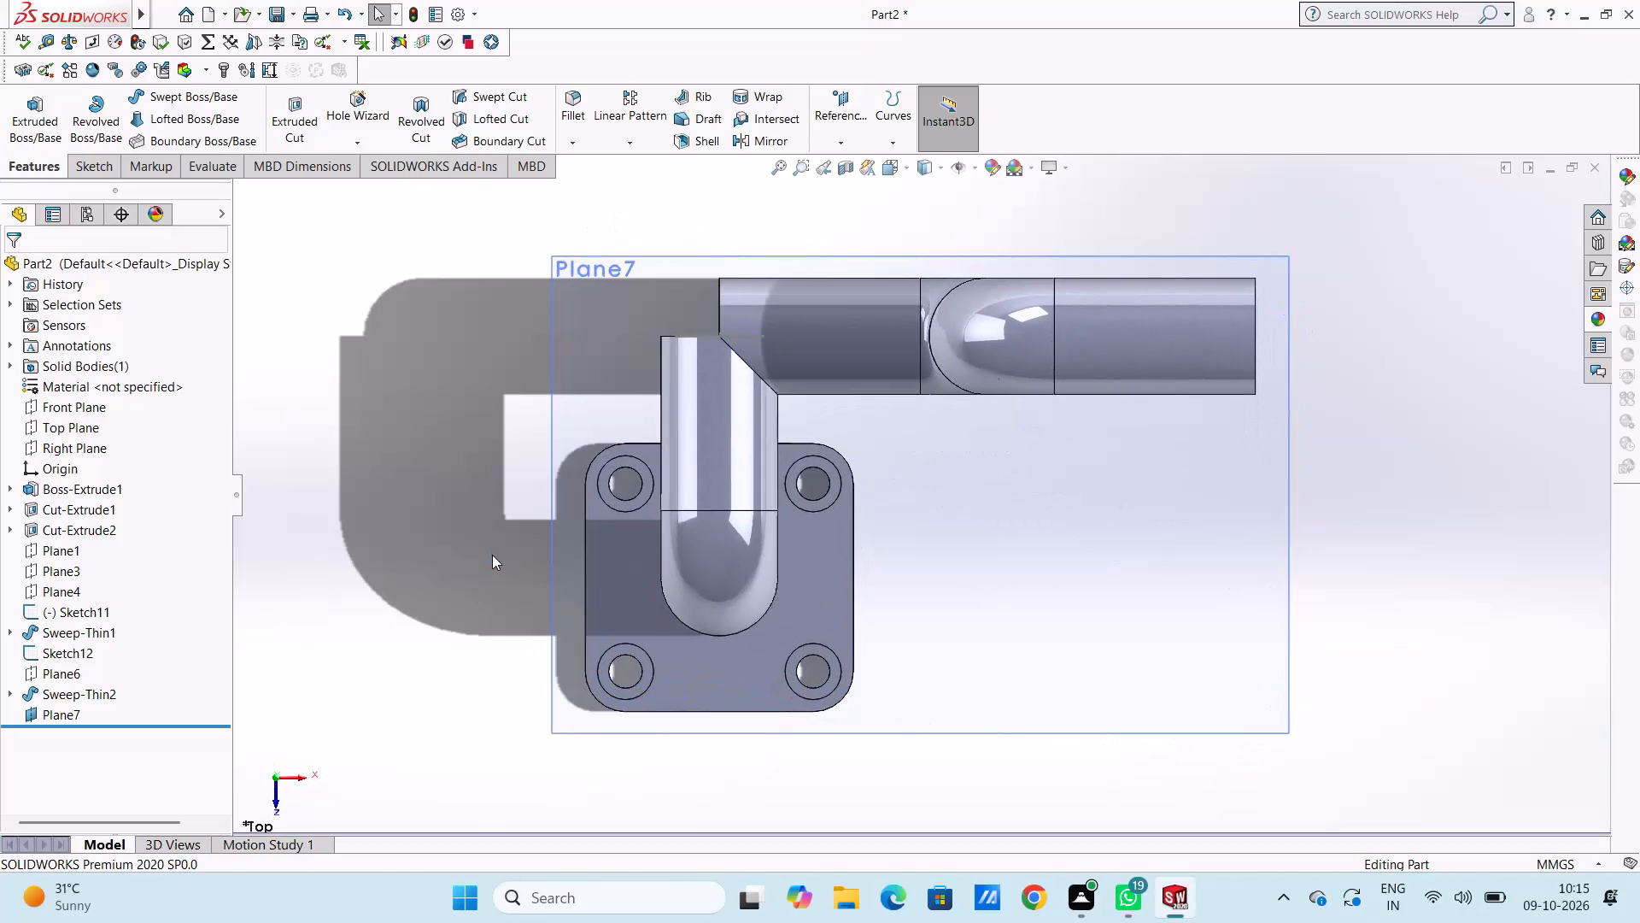
pyautogui.scroll(-2, 761, 262)
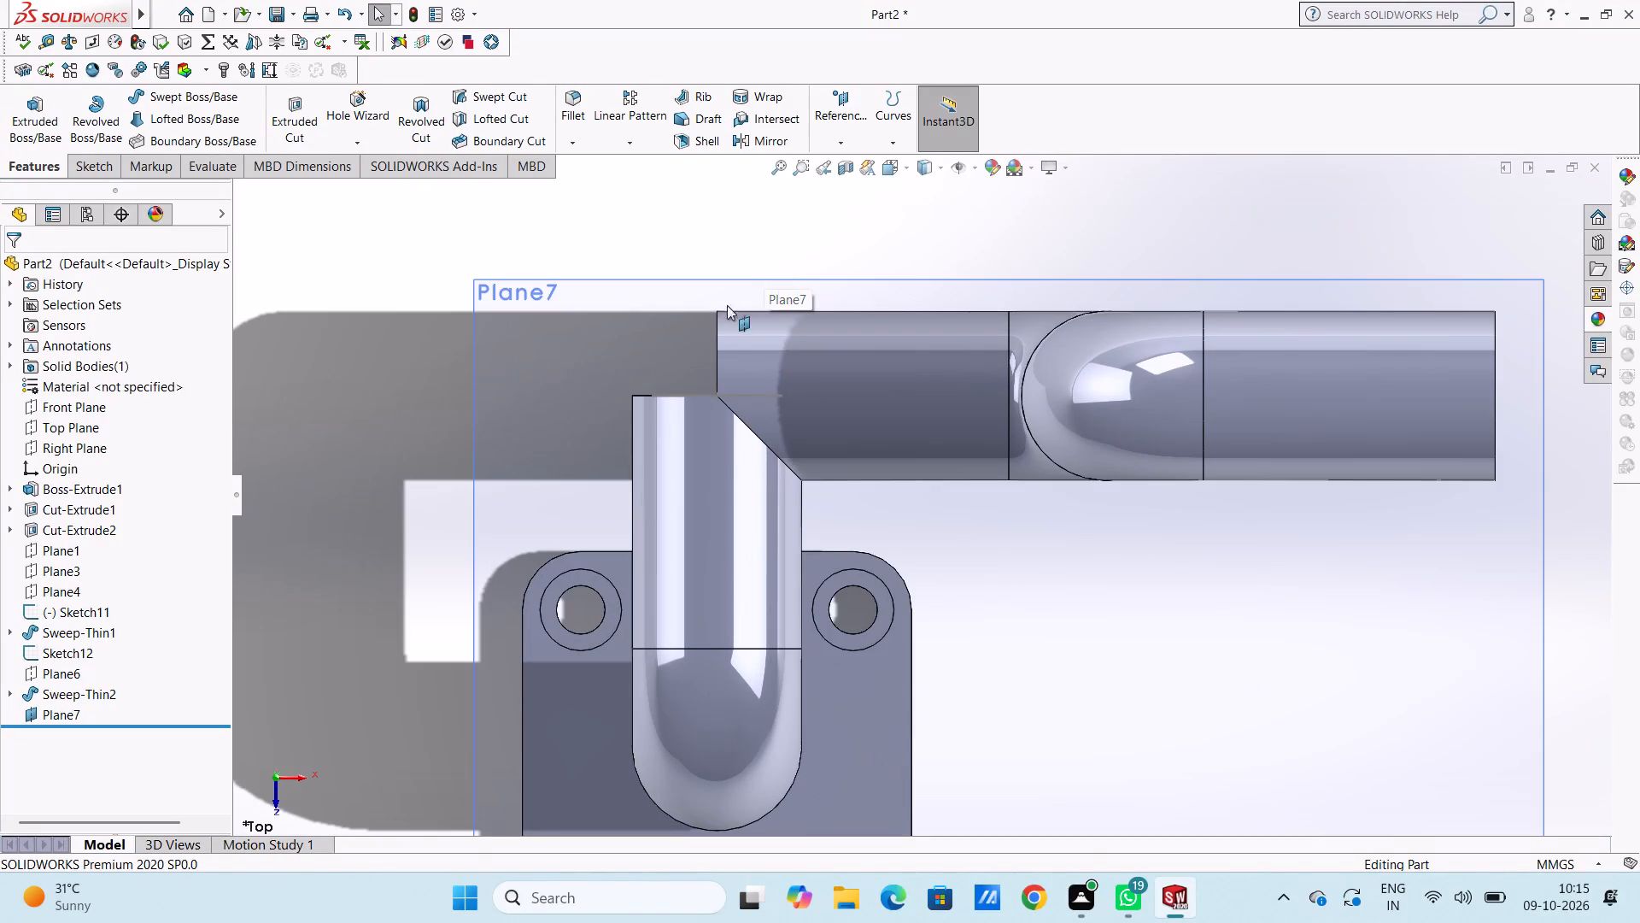
pyautogui.click(508, 356)
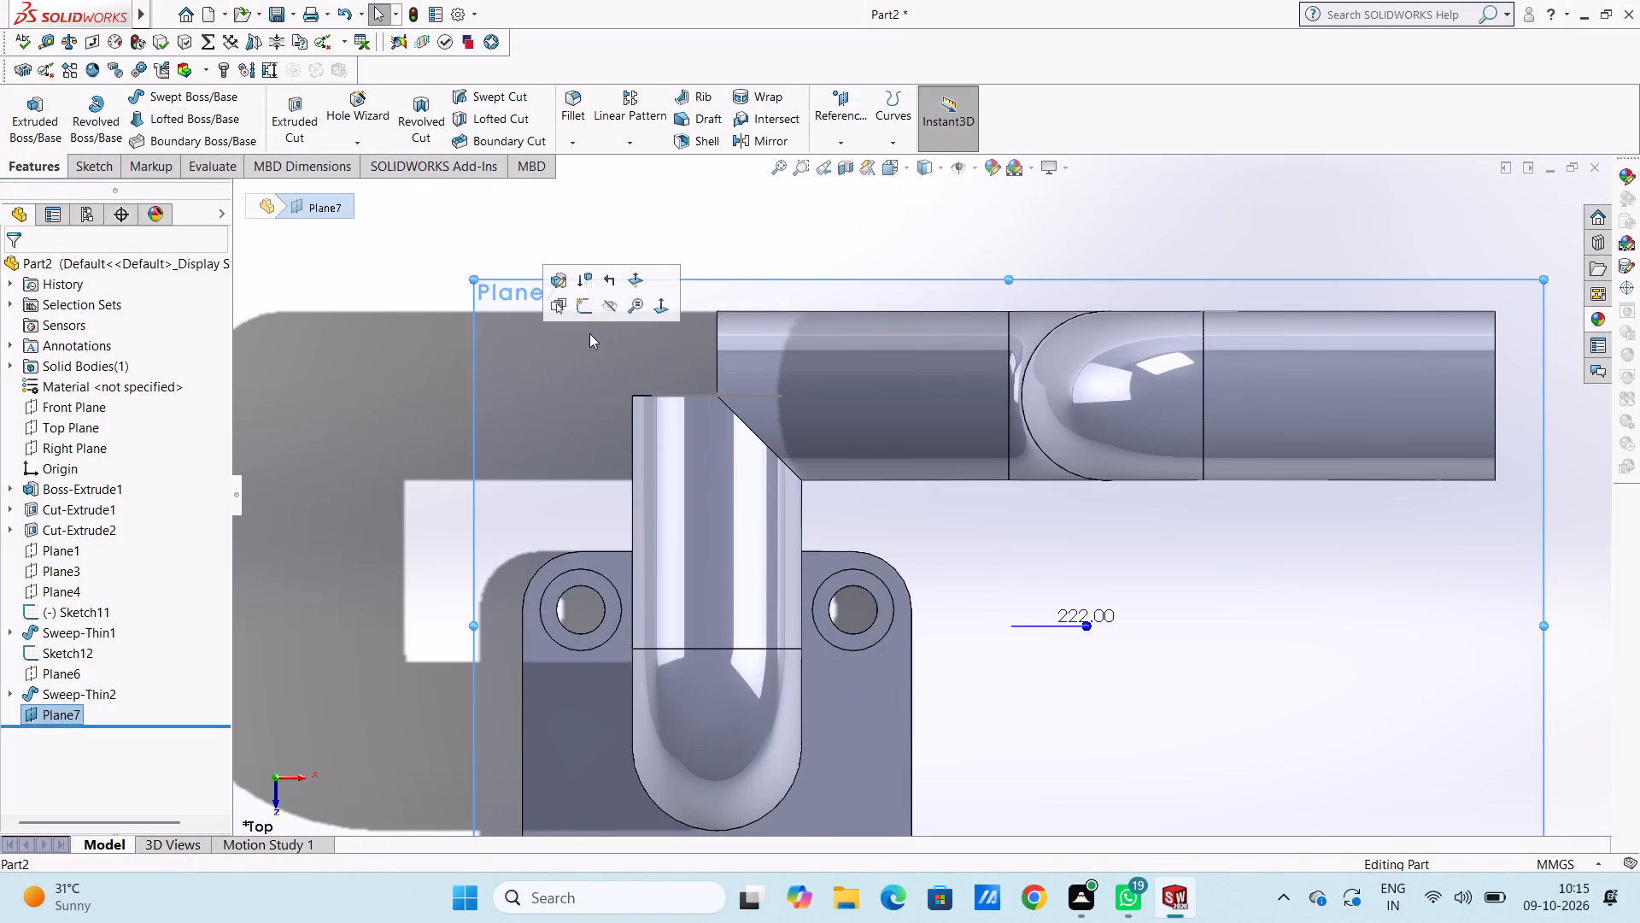
pyautogui.click(587, 309)
pyautogui.click(421, 359)
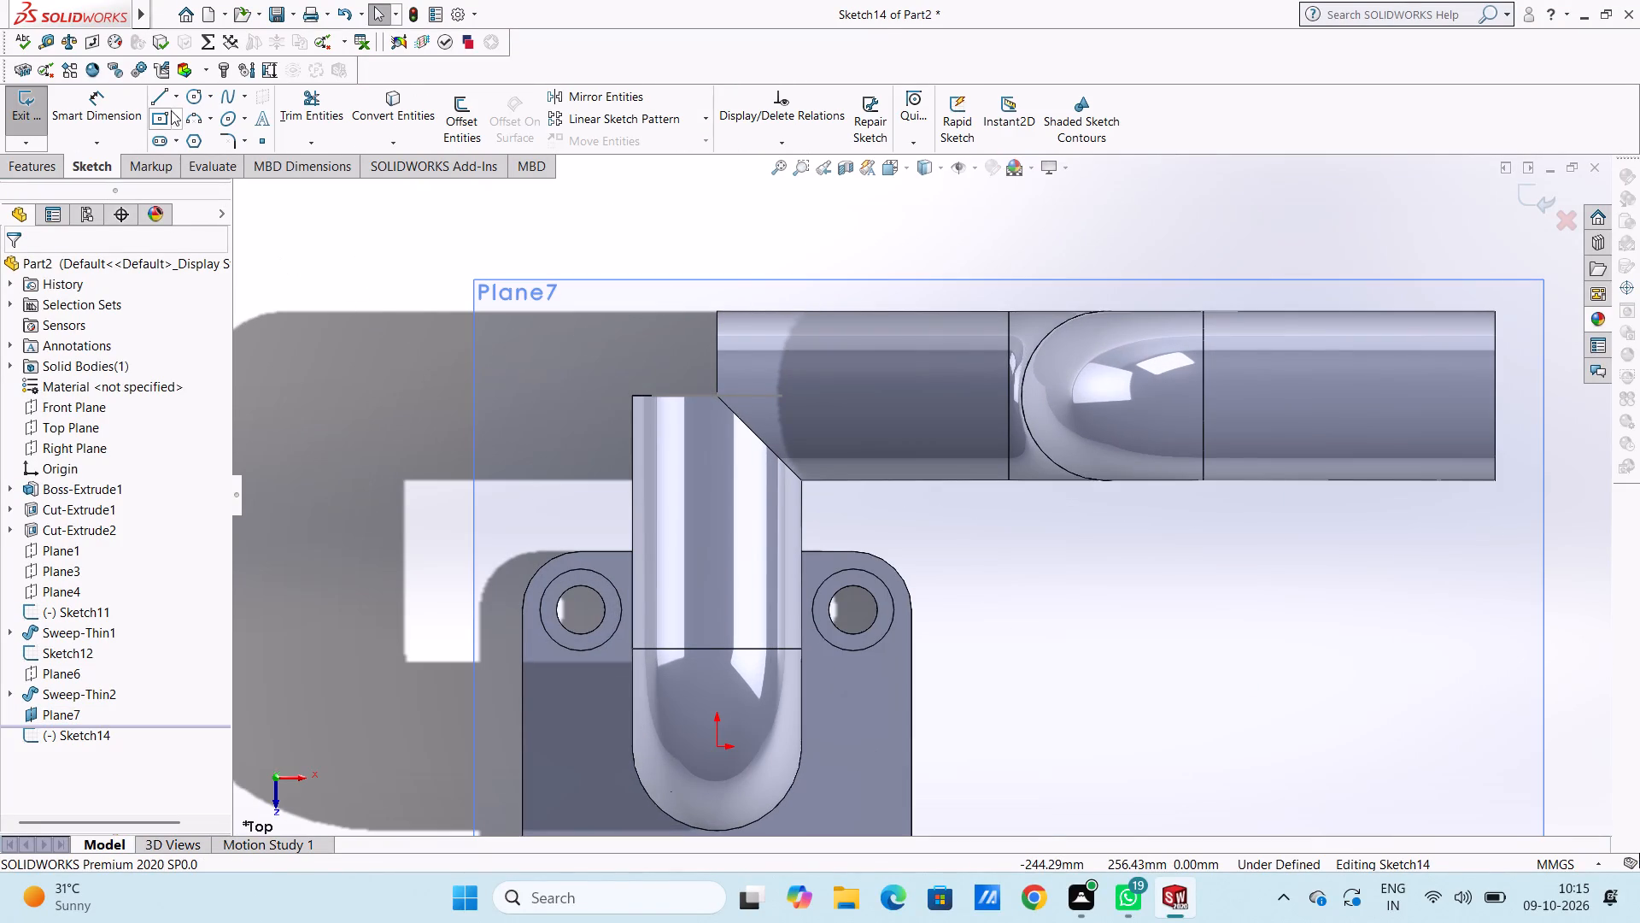
pyautogui.click(156, 95)
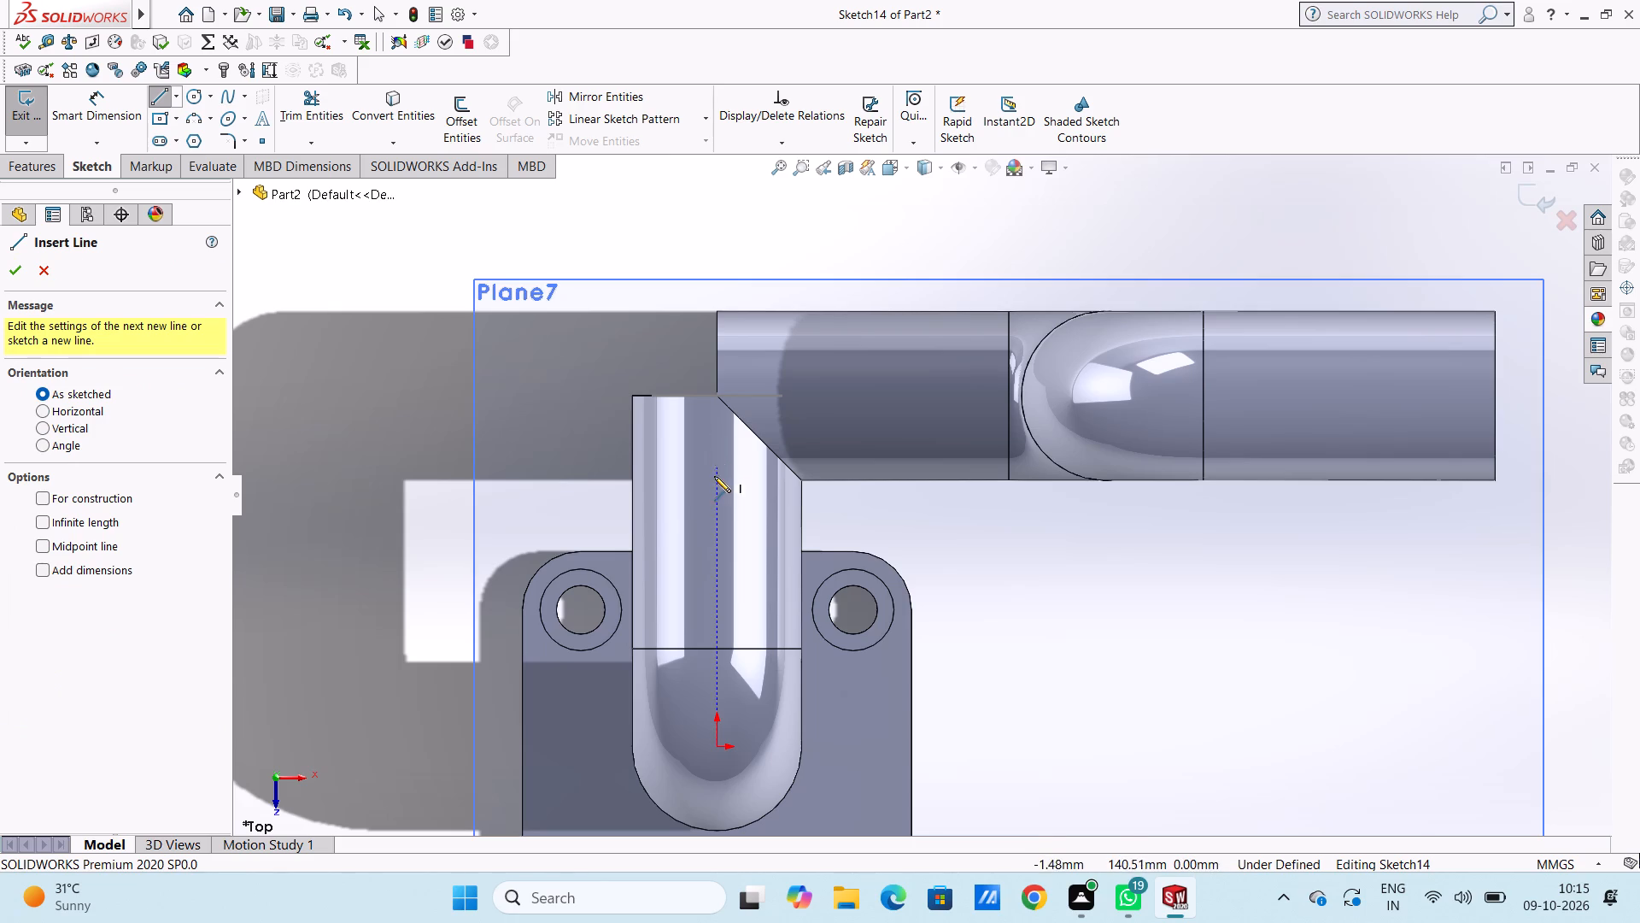
pyautogui.click(713, 648)
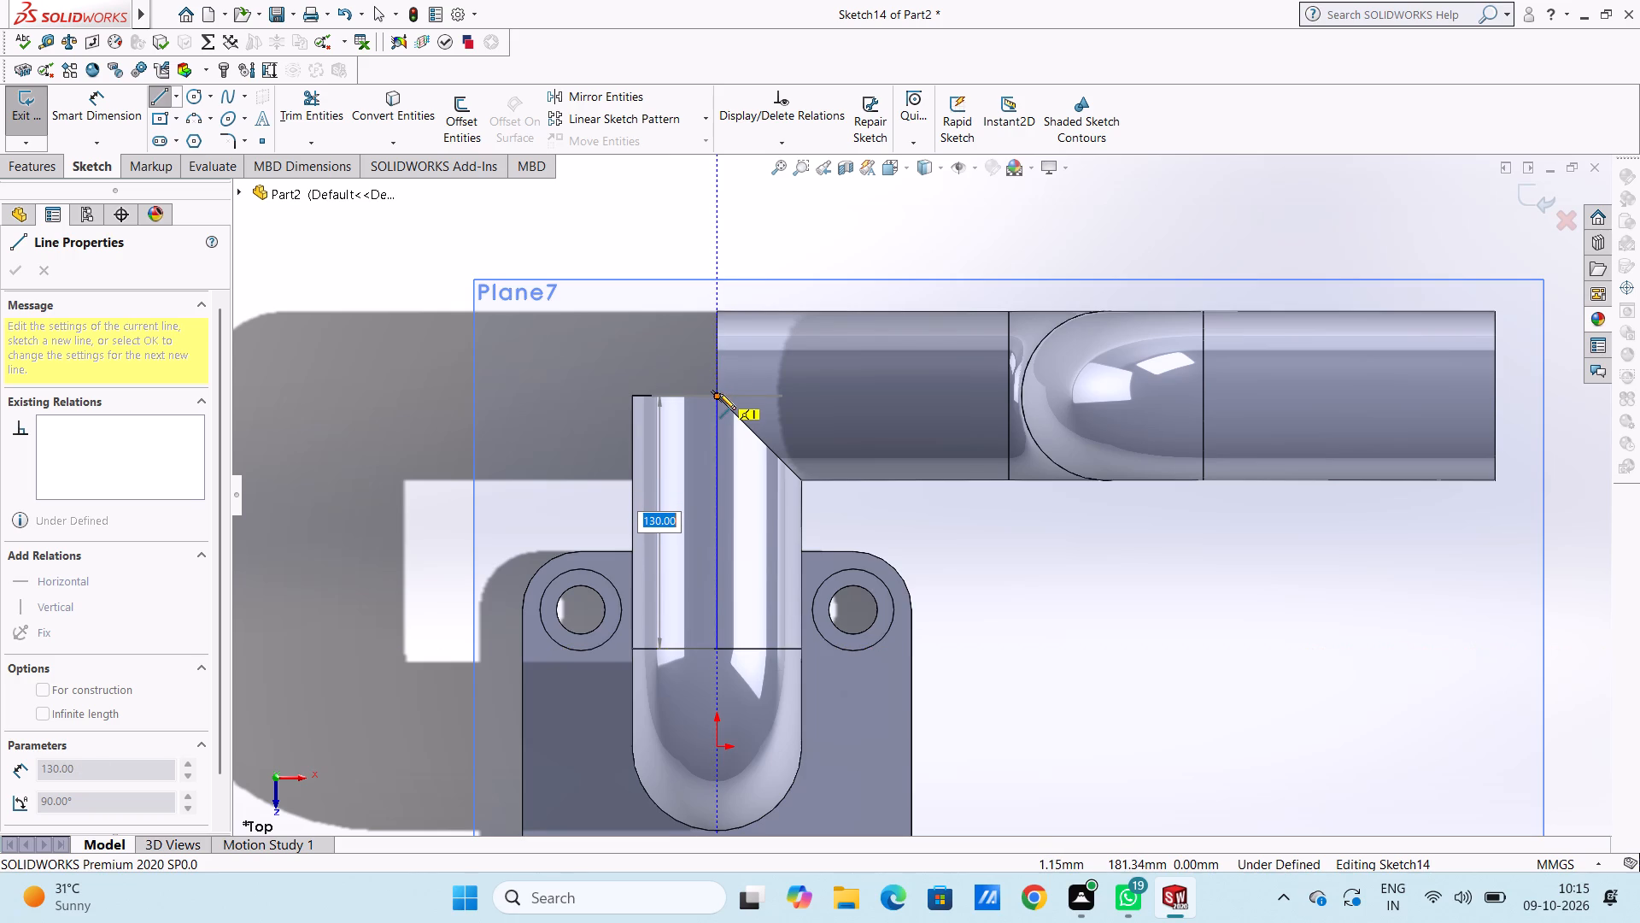
pyautogui.click(719, 393)
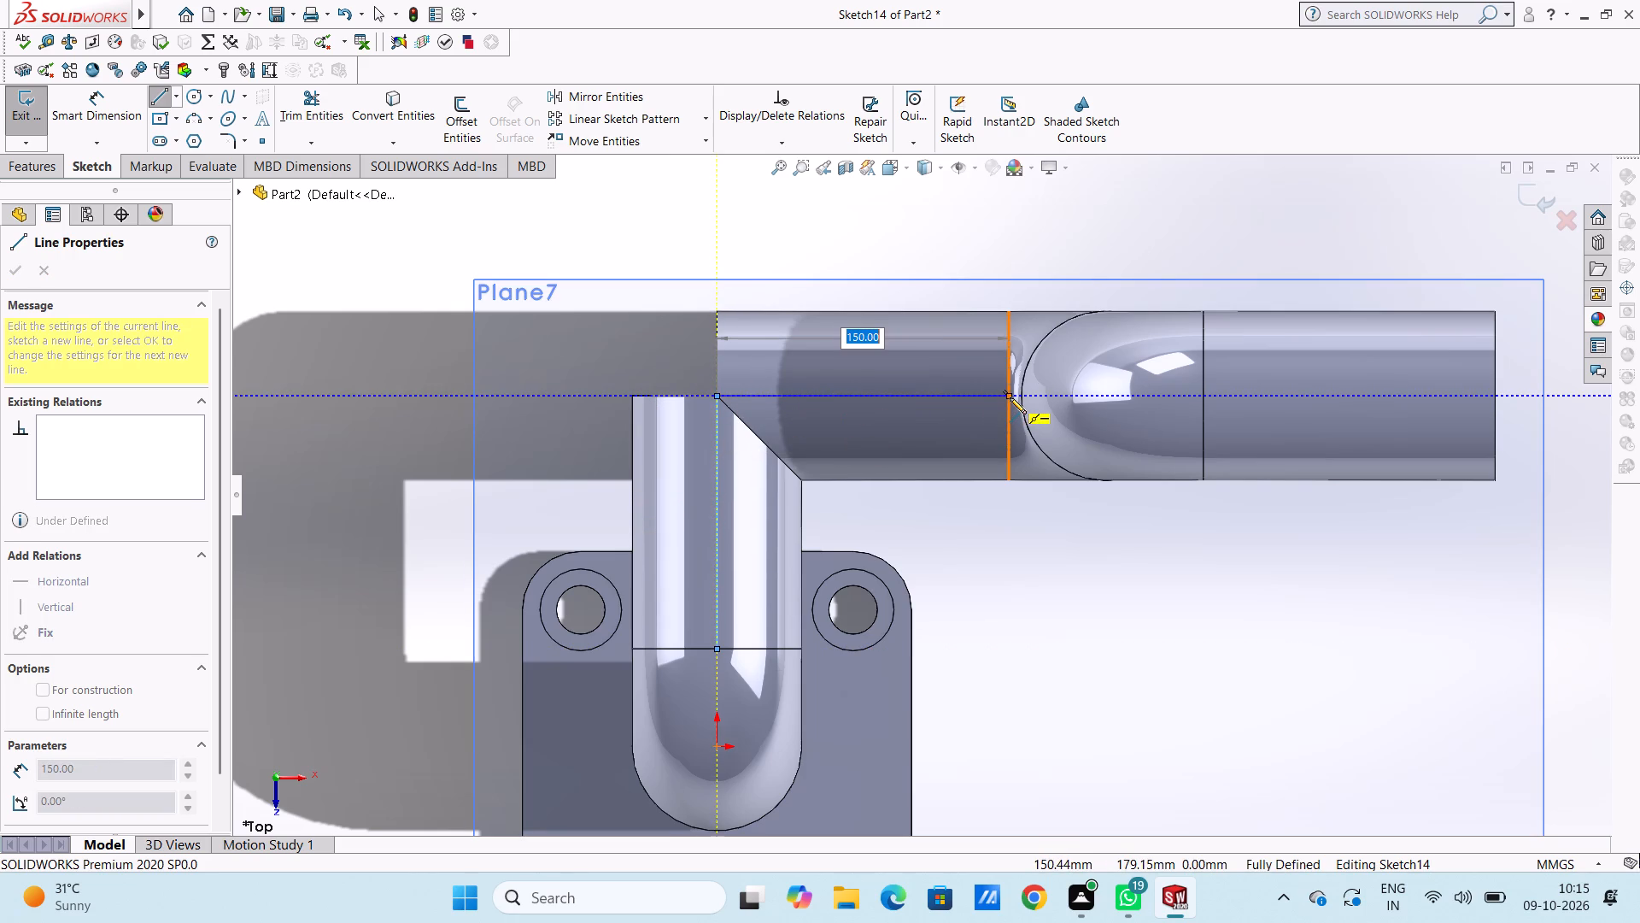
pyautogui.click(1010, 397)
pyautogui.press('Escape')
pyautogui.press('Escape')
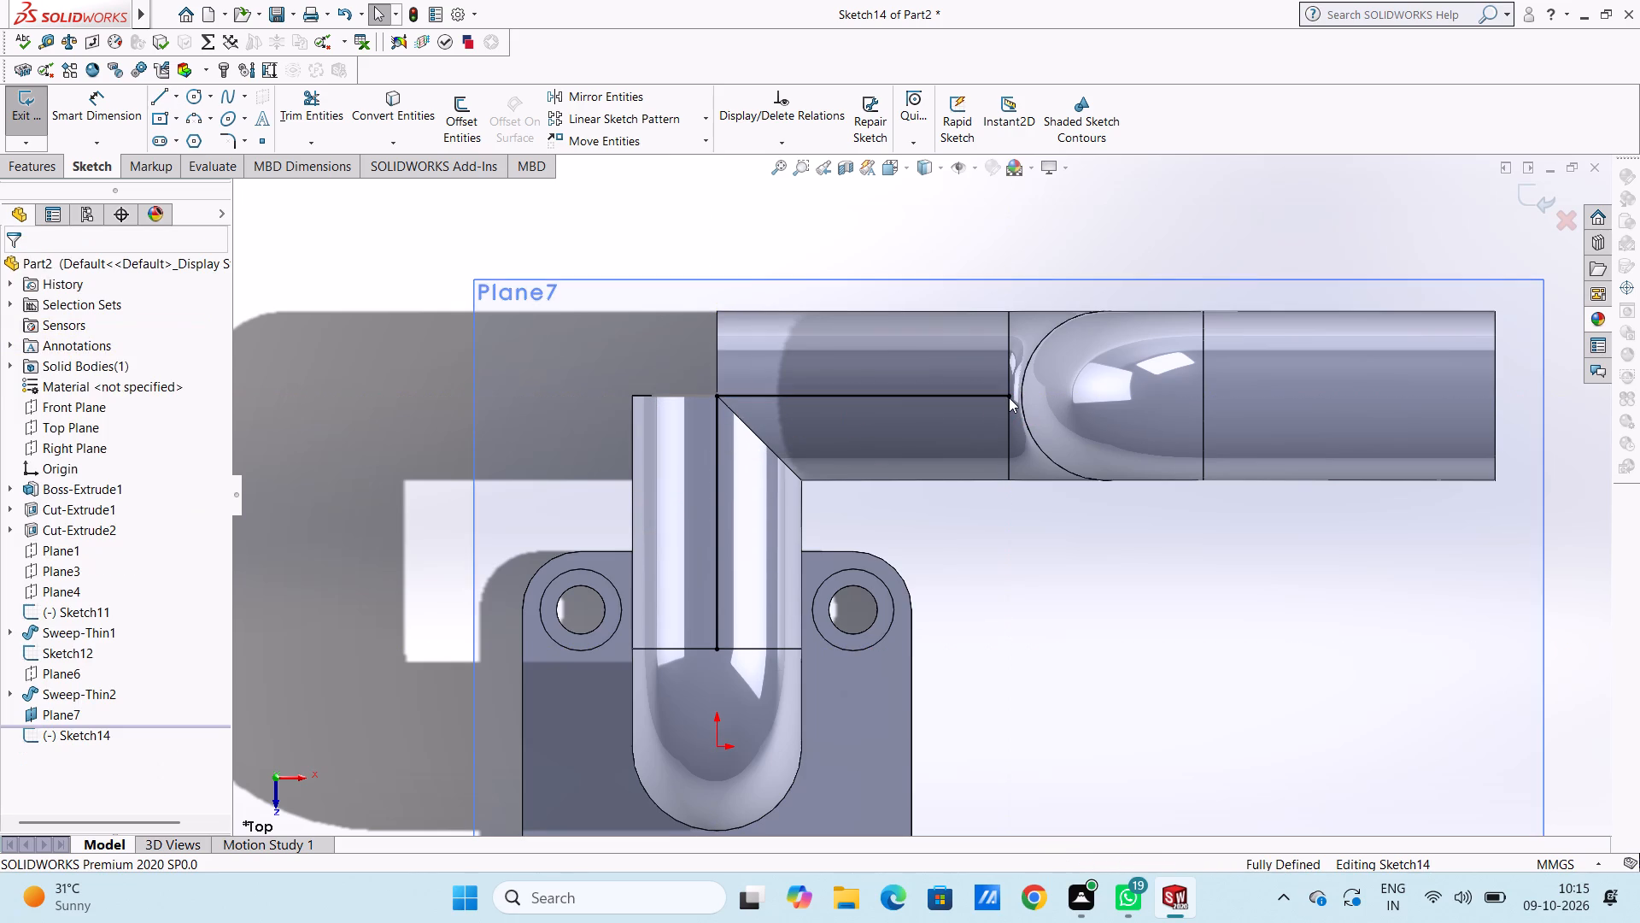
pyautogui.press('Escape')
# Round the corner of the L-shaped path with a 50 mm sketch fillet.
pyautogui.click(228, 133)
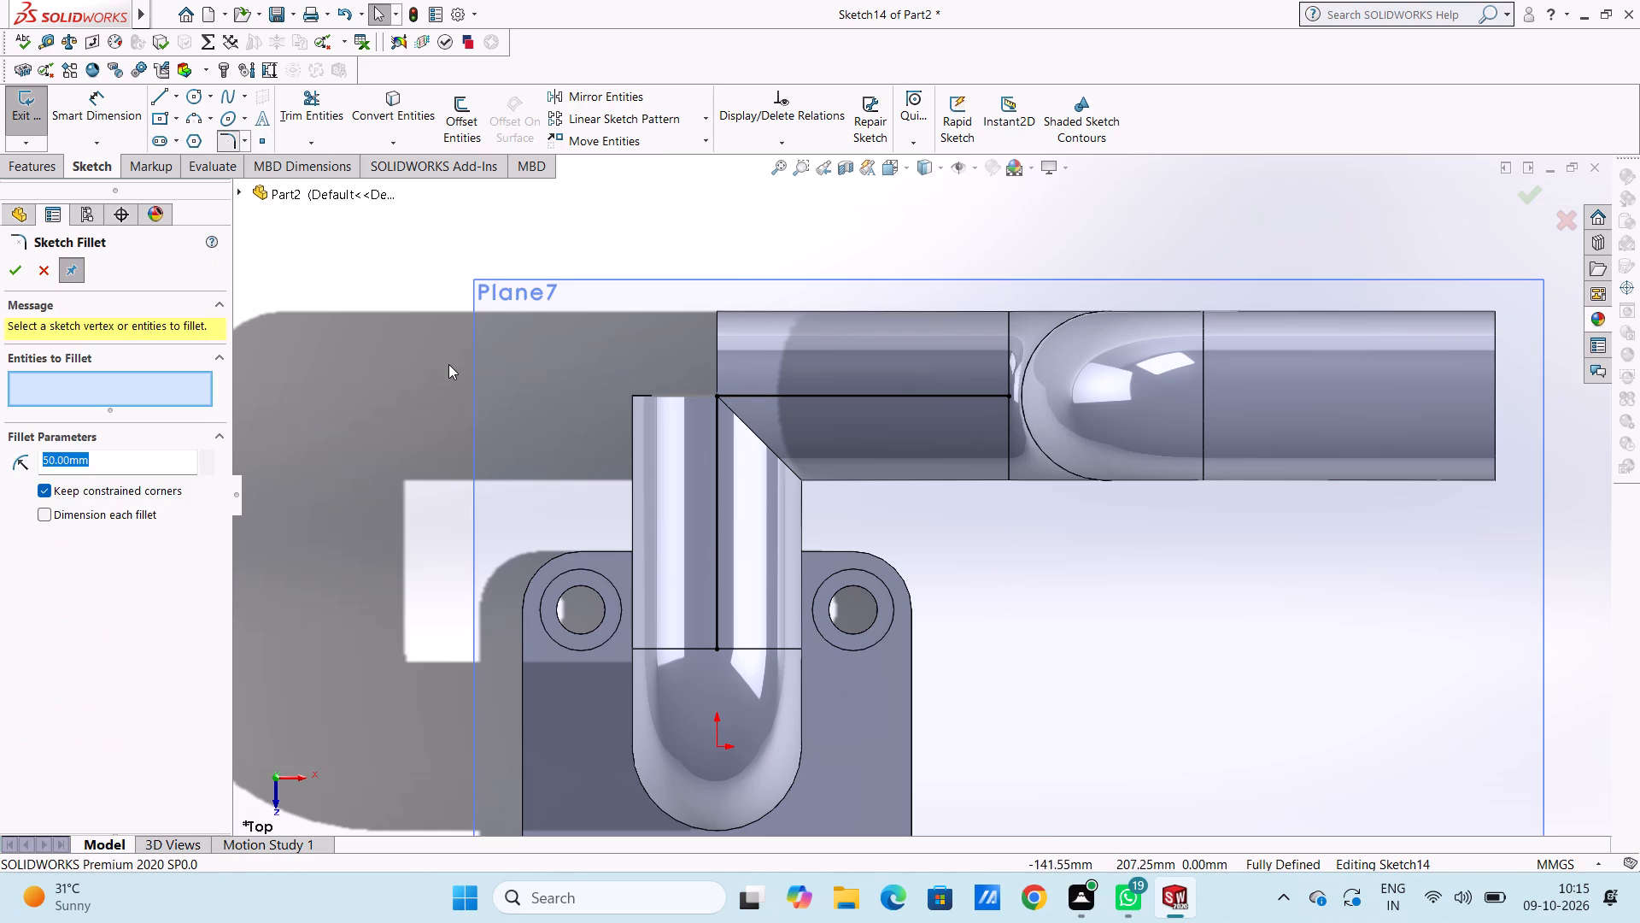
pyautogui.click(718, 391)
pyautogui.click(20, 271)
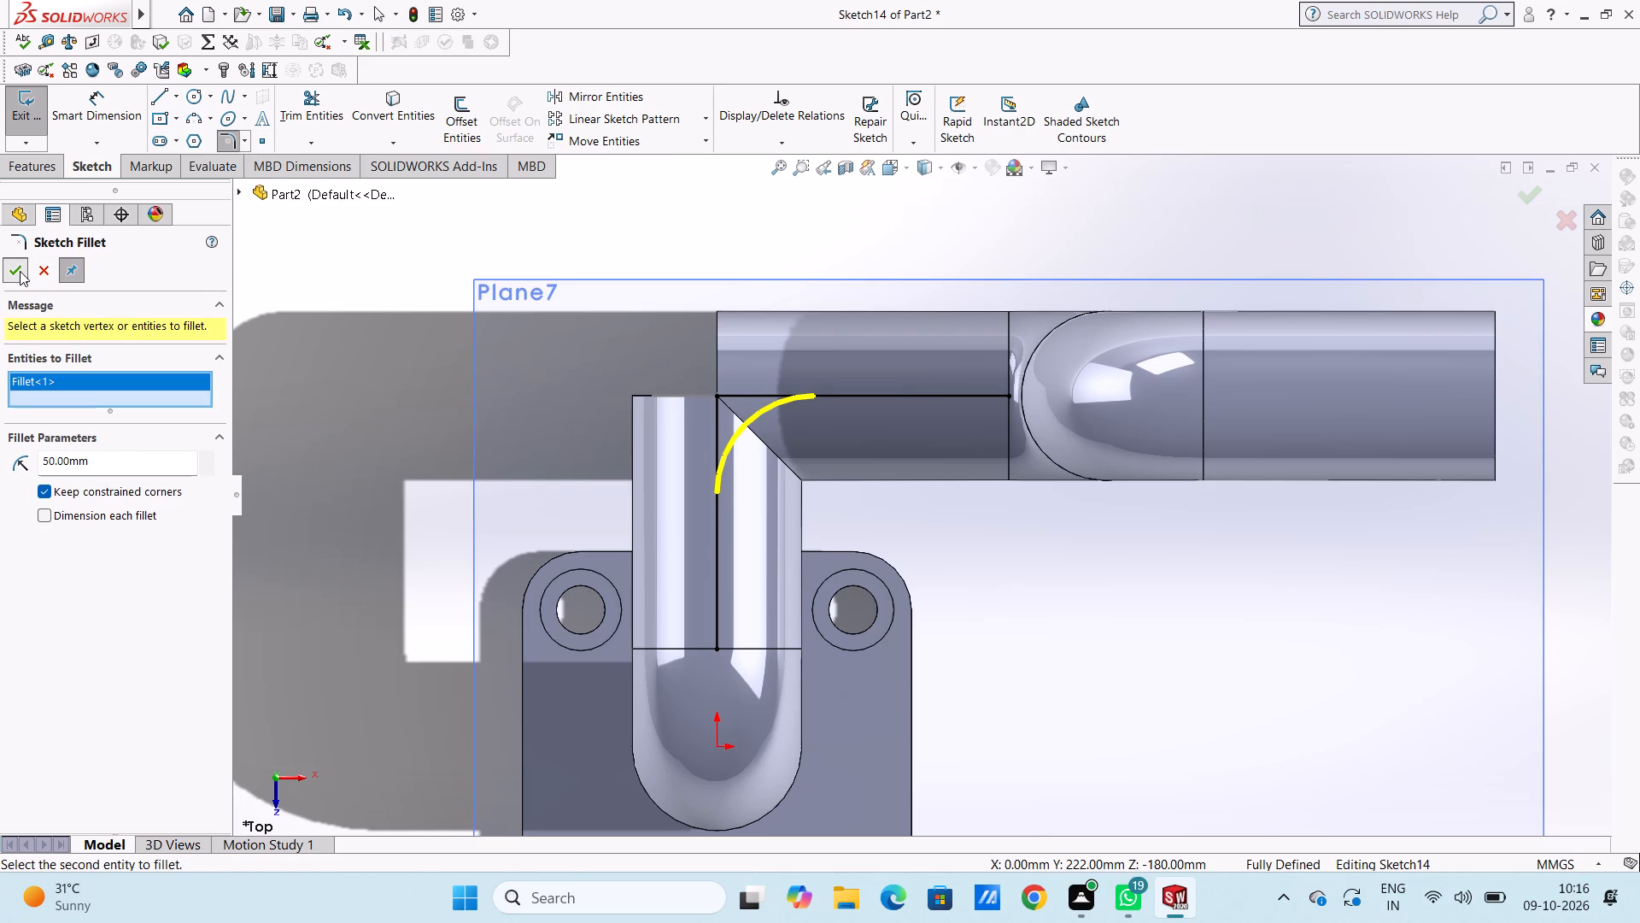
pyautogui.click(382, 299)
pyautogui.moveTo(466, 268); pyautogui.dragTo(561, 280, button='middle')
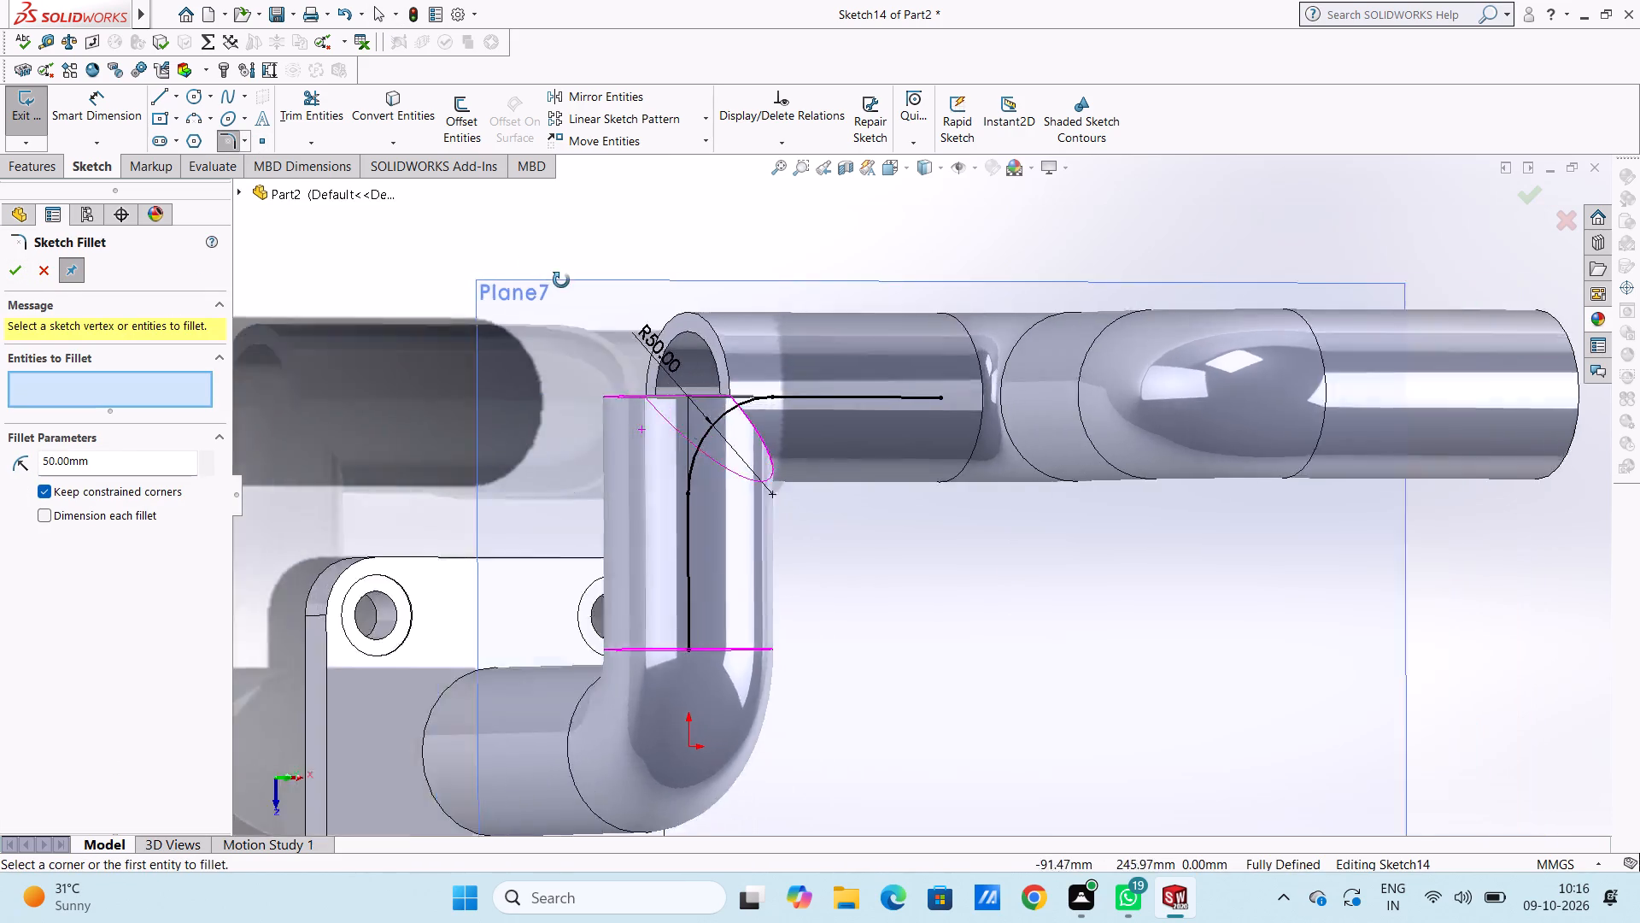
pyautogui.moveTo(561, 280); pyautogui.dragTo(522, 382, button='middle')
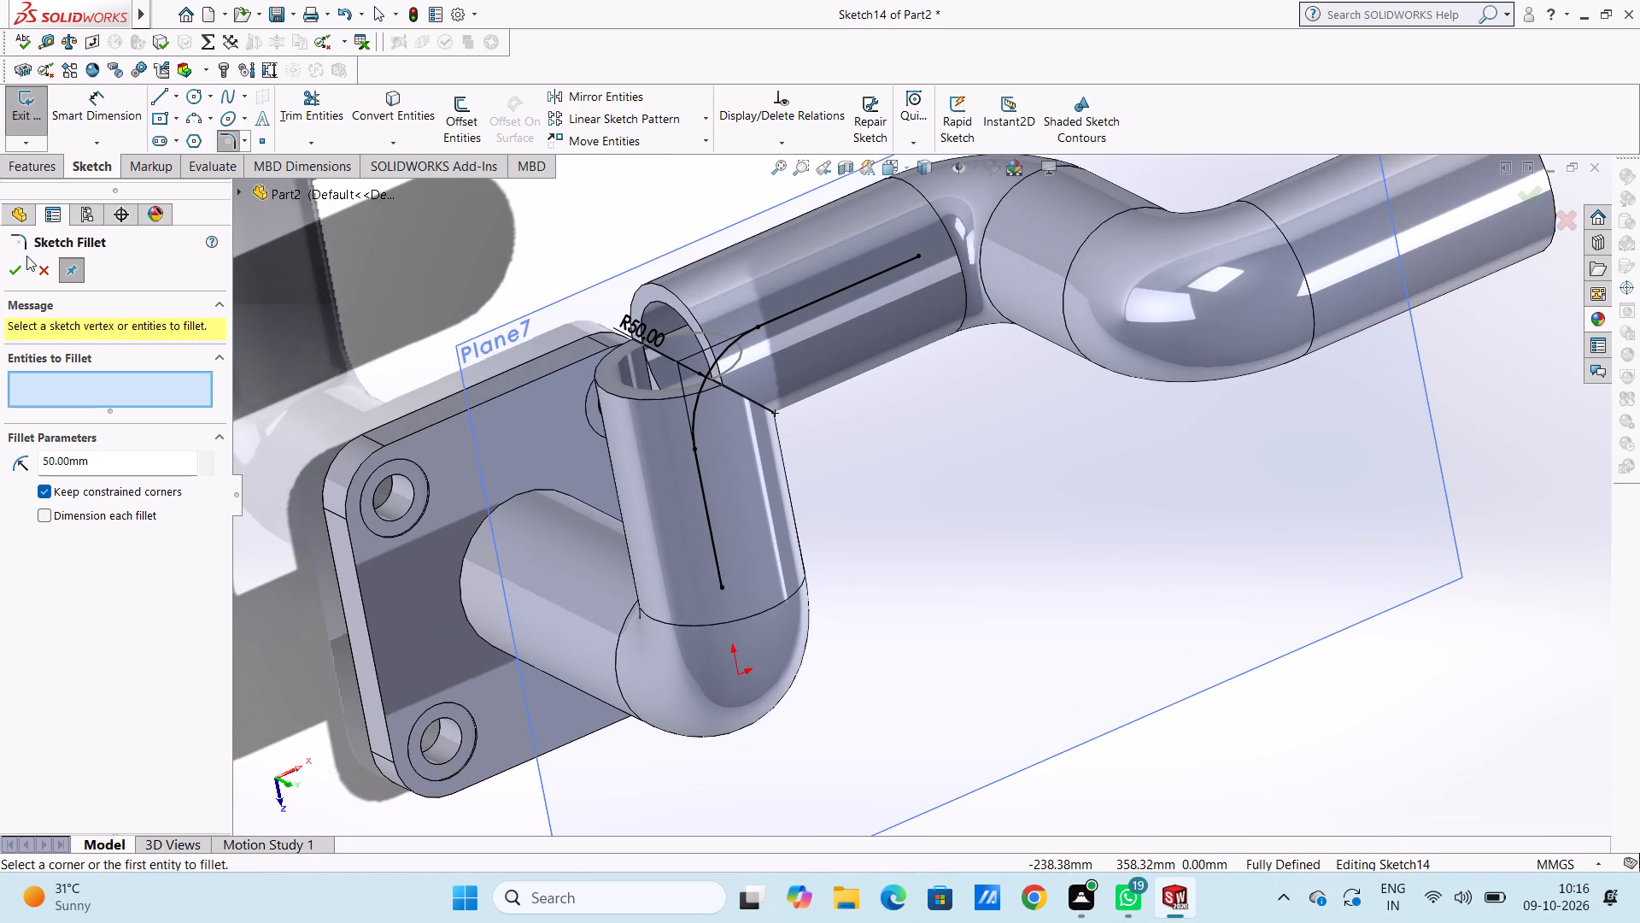
pyautogui.click(12, 270)
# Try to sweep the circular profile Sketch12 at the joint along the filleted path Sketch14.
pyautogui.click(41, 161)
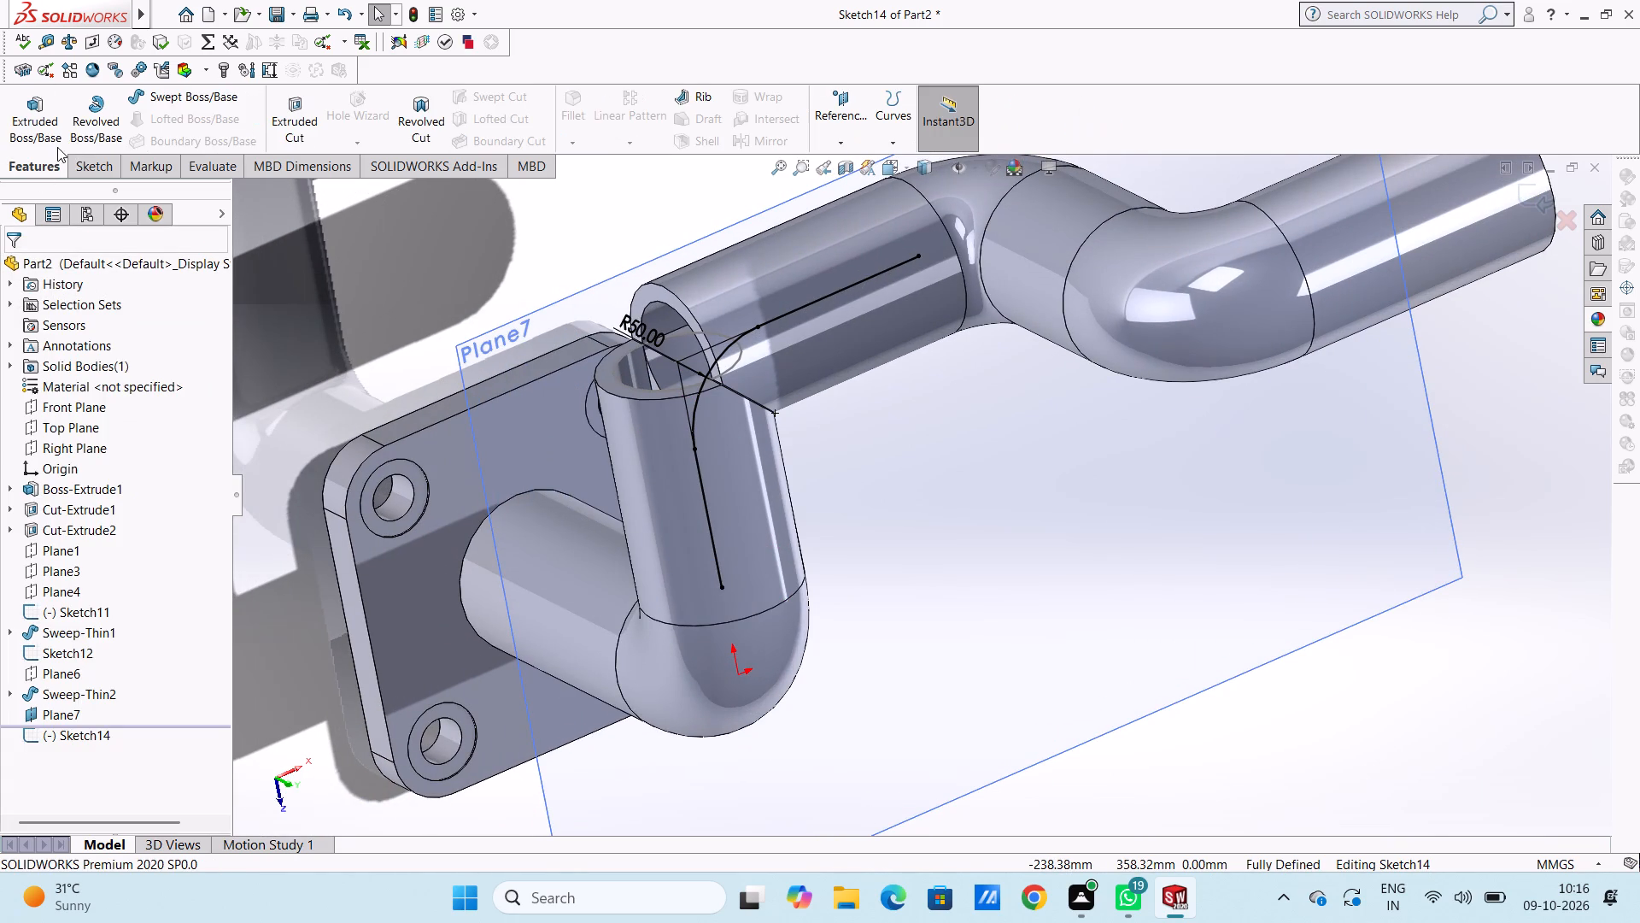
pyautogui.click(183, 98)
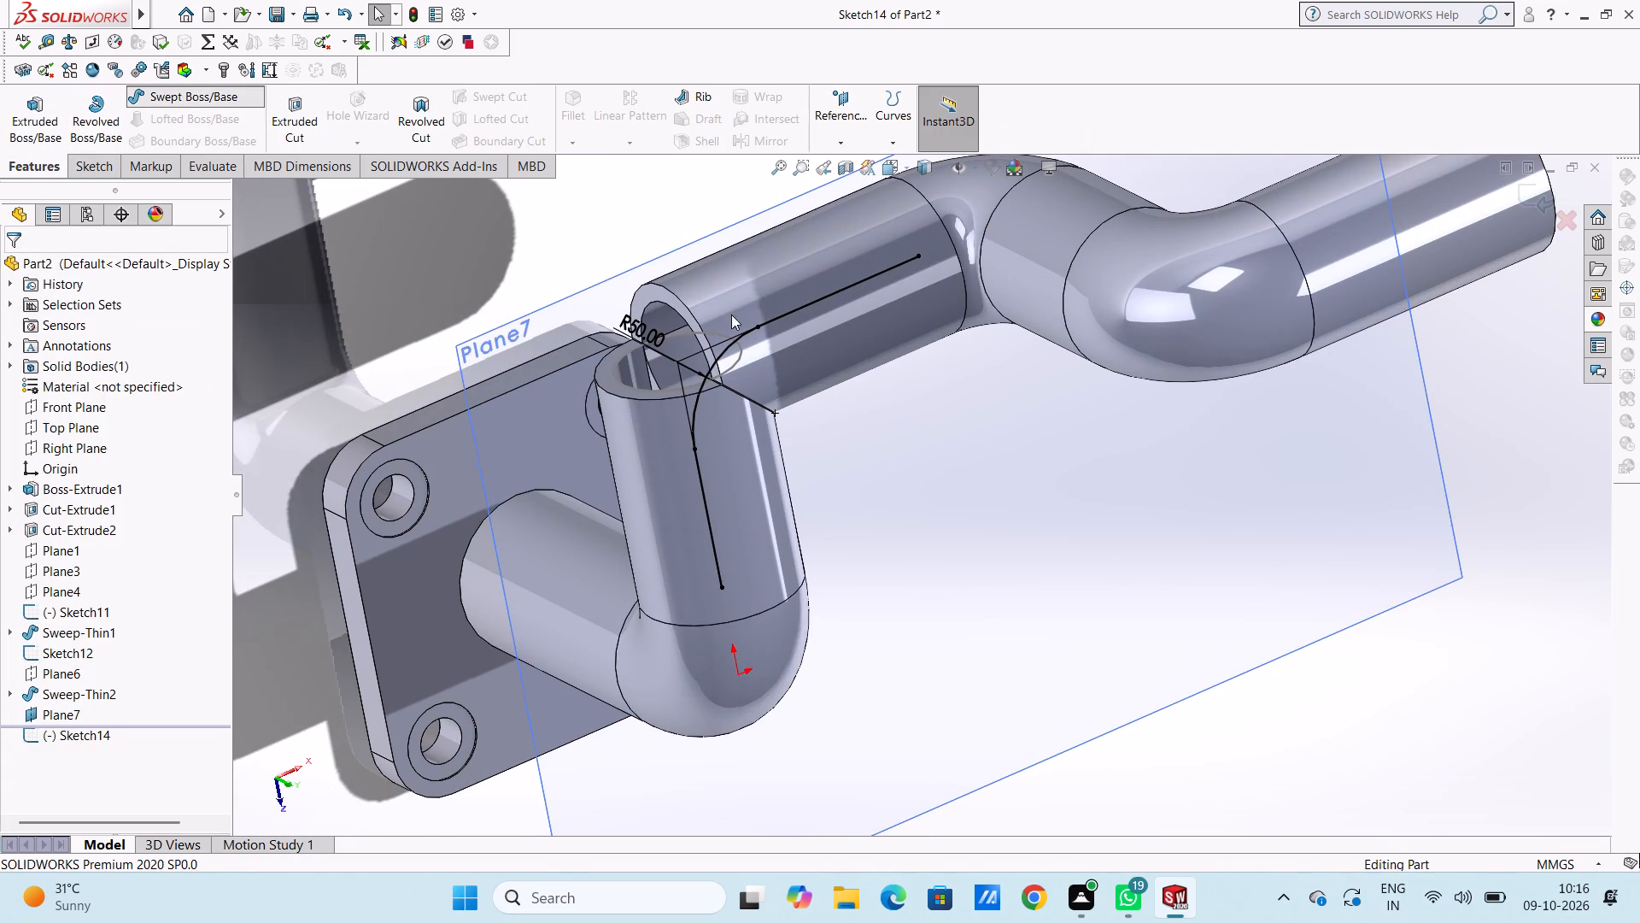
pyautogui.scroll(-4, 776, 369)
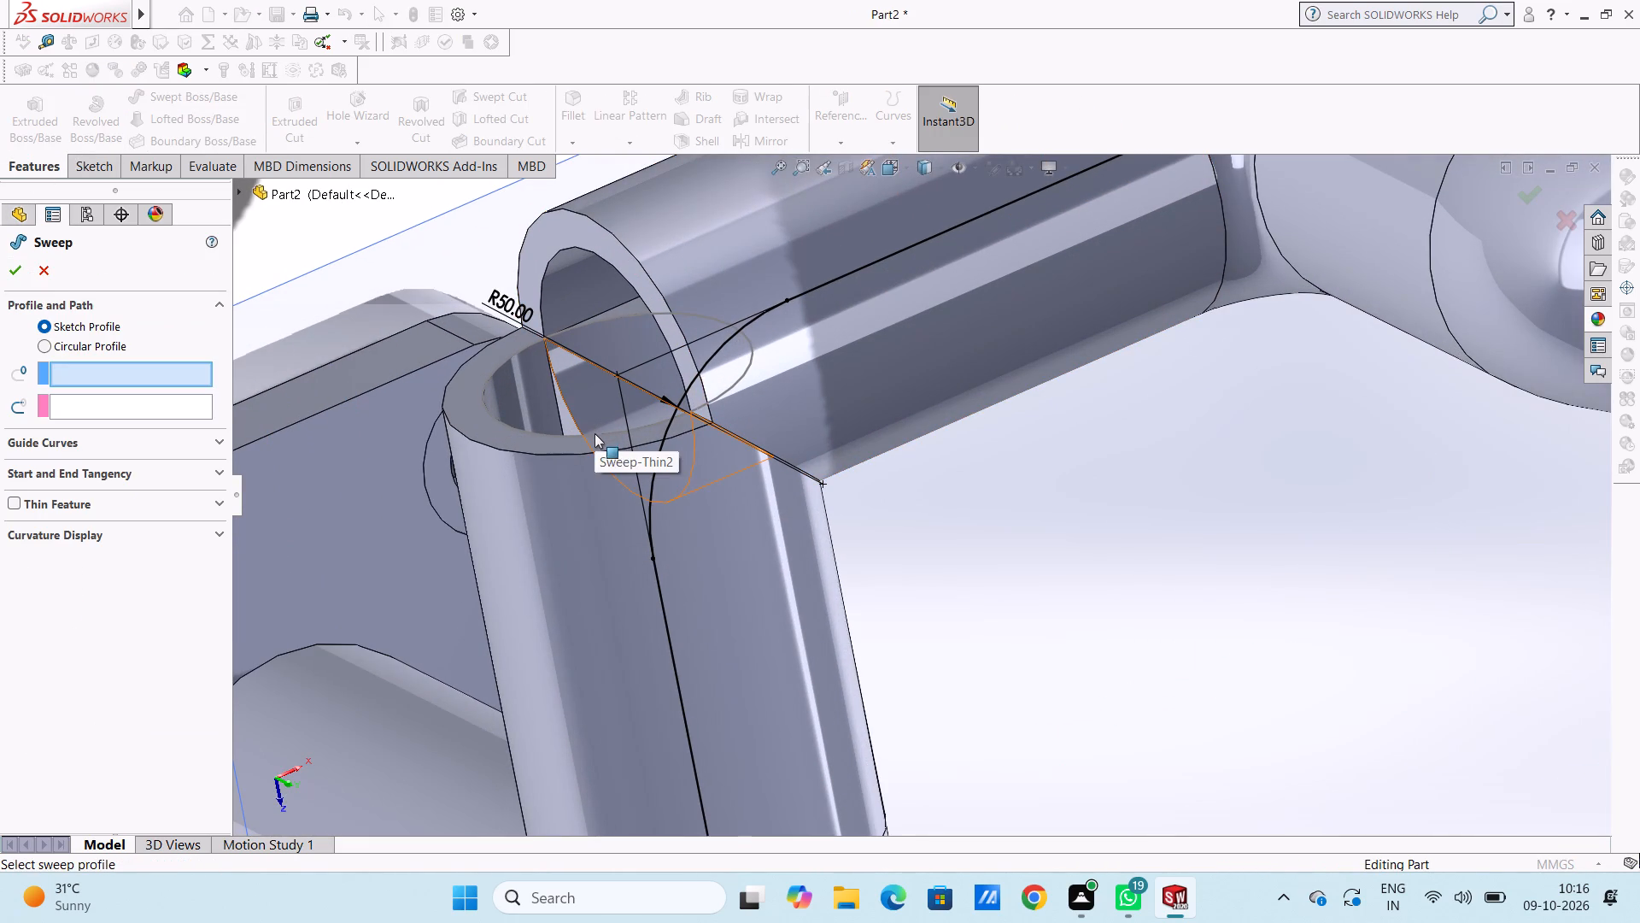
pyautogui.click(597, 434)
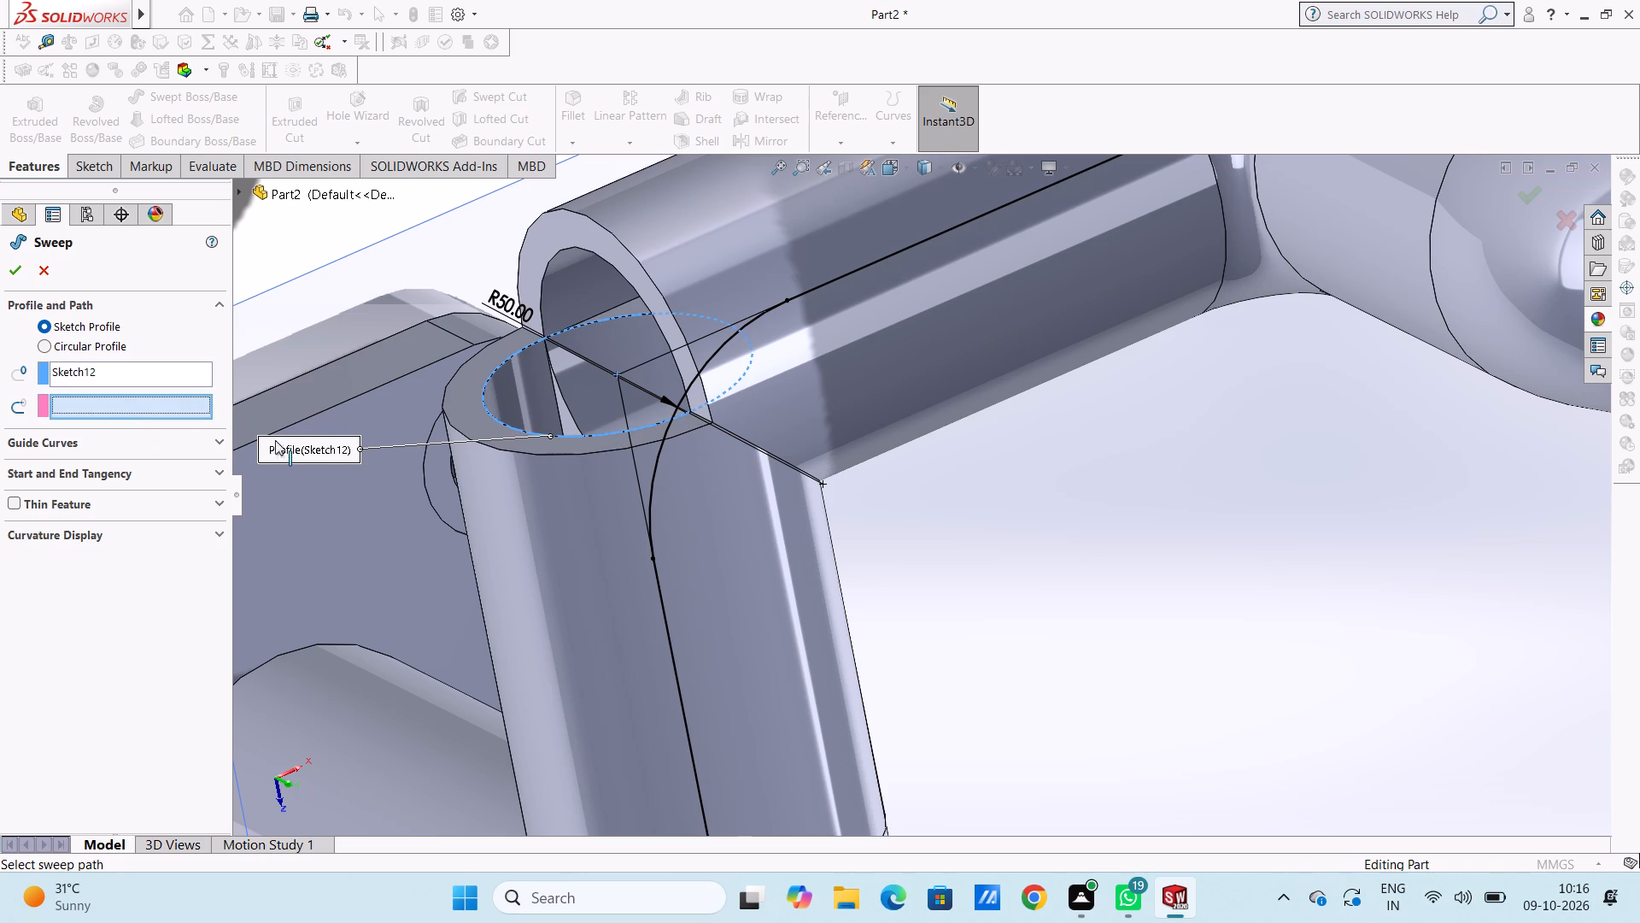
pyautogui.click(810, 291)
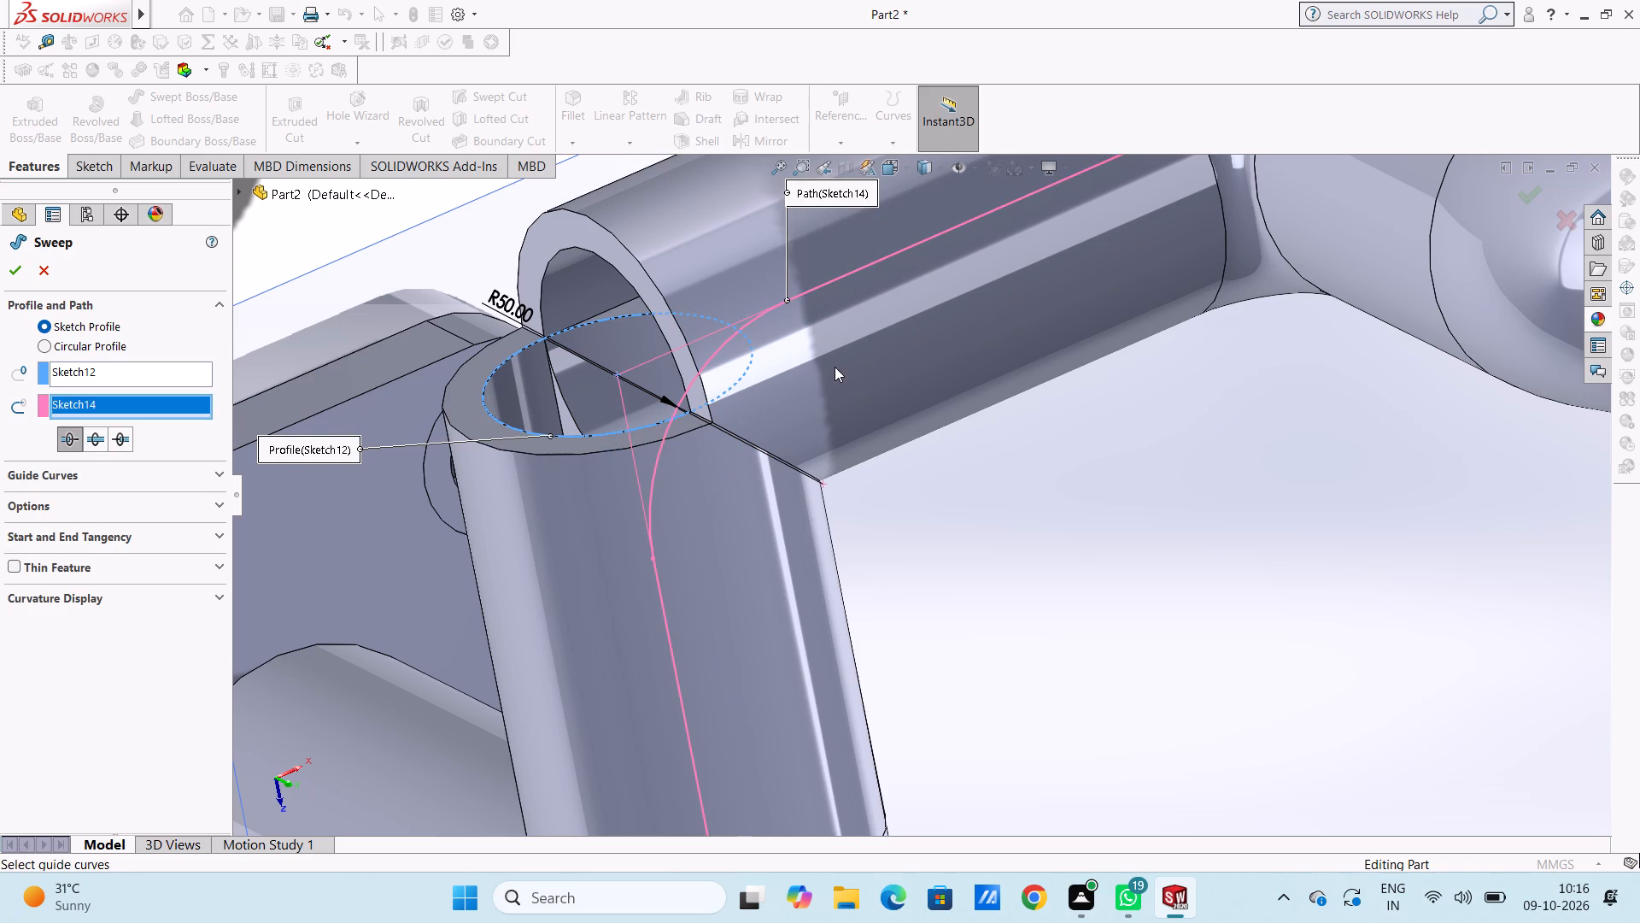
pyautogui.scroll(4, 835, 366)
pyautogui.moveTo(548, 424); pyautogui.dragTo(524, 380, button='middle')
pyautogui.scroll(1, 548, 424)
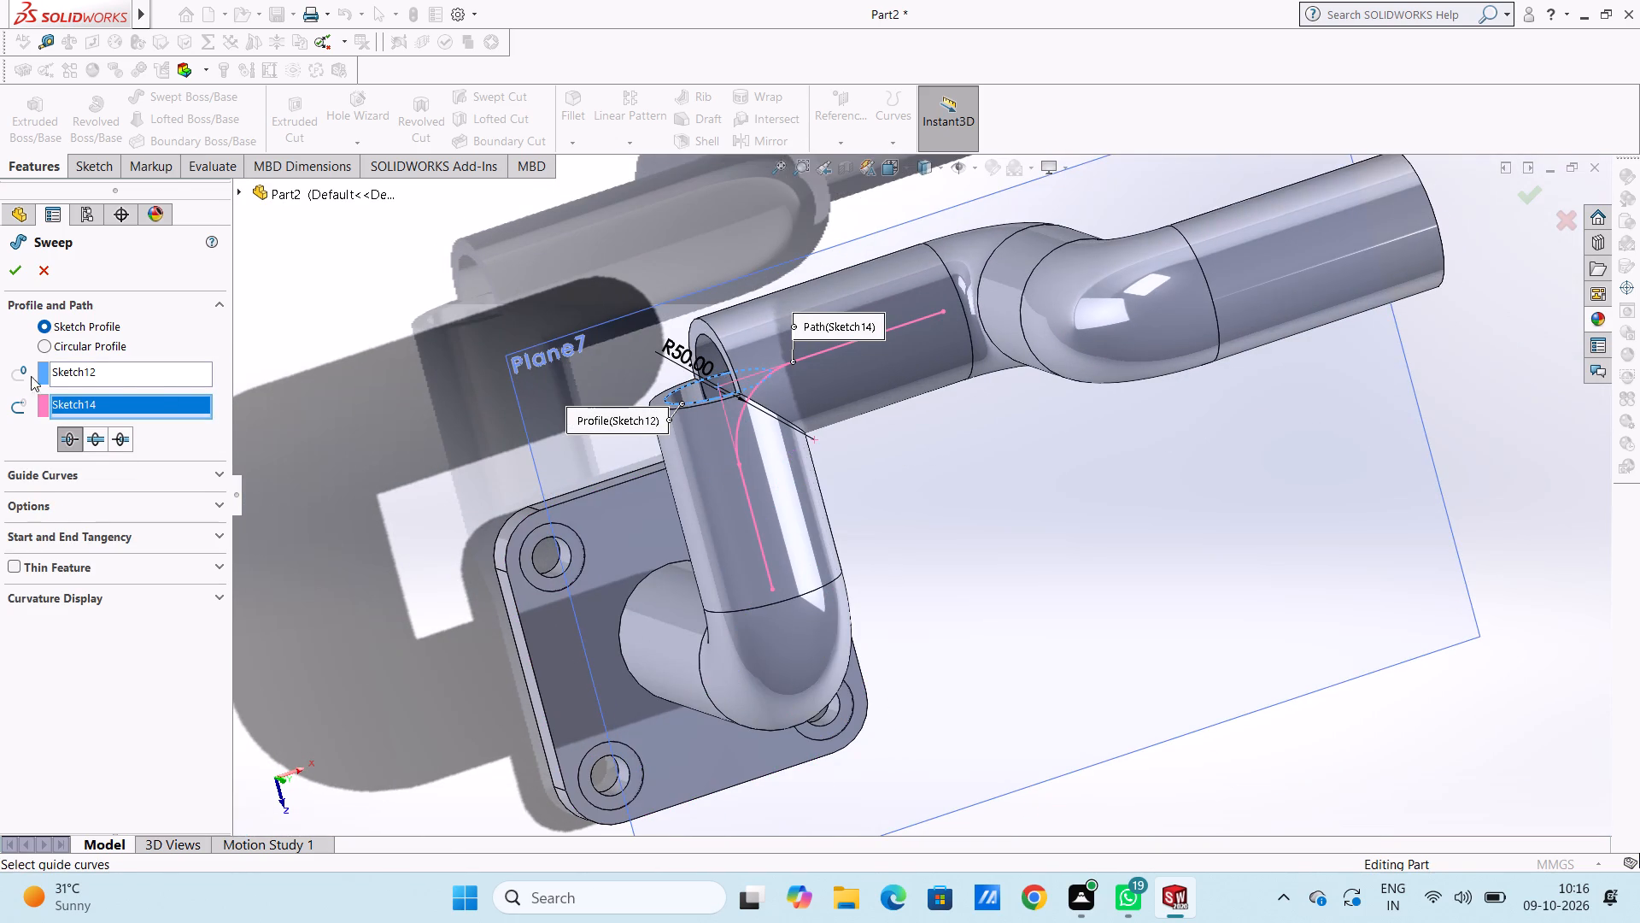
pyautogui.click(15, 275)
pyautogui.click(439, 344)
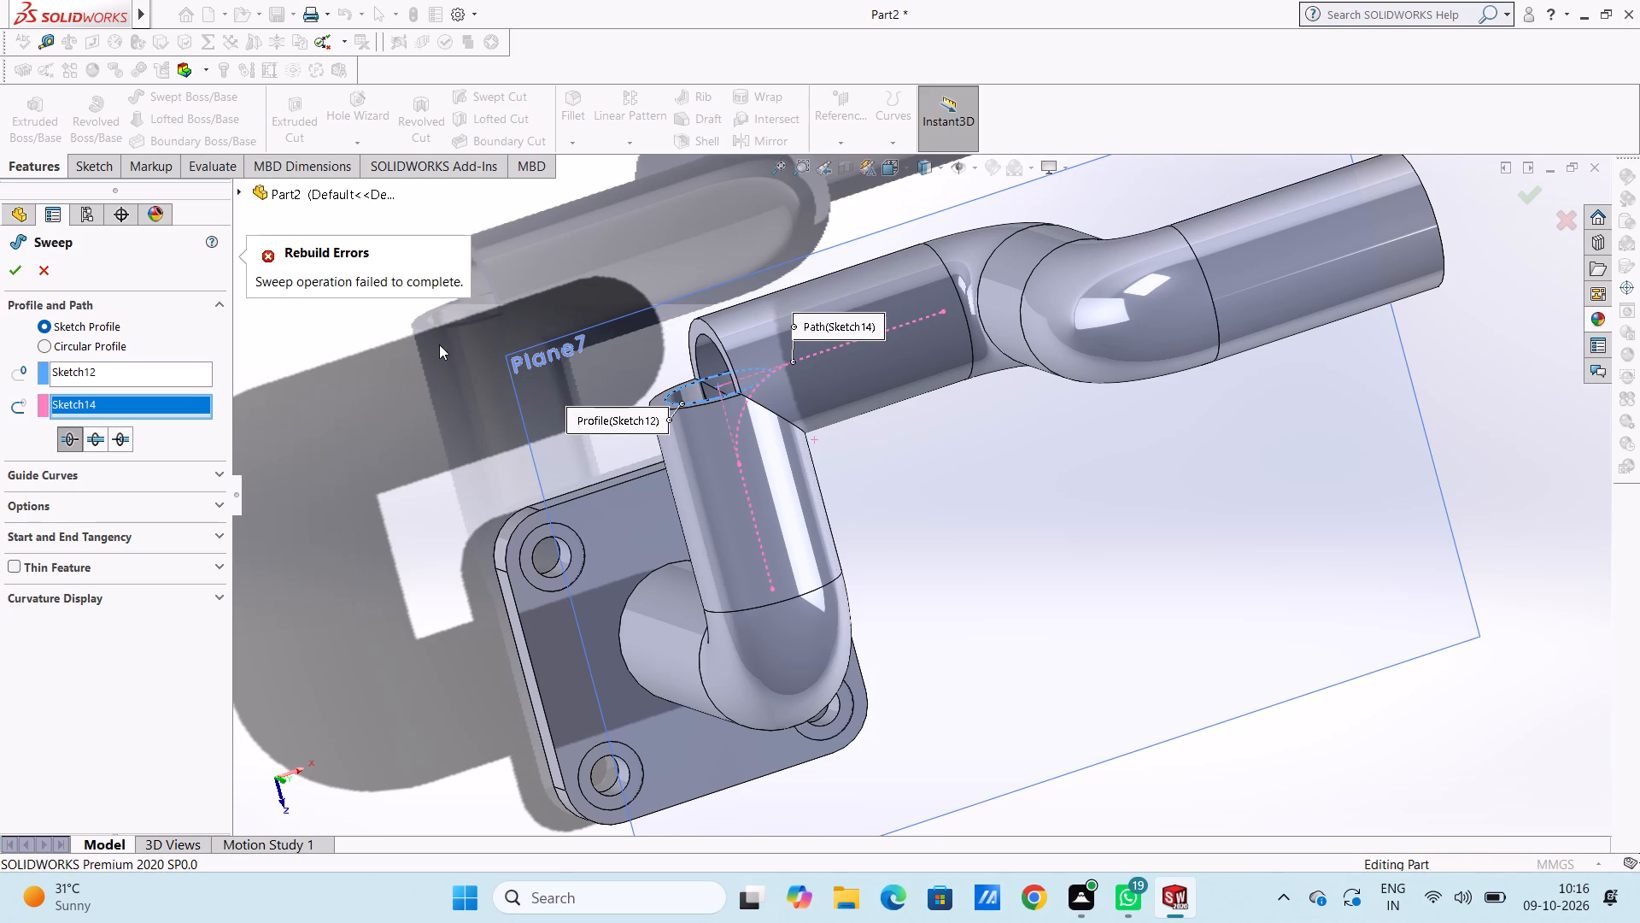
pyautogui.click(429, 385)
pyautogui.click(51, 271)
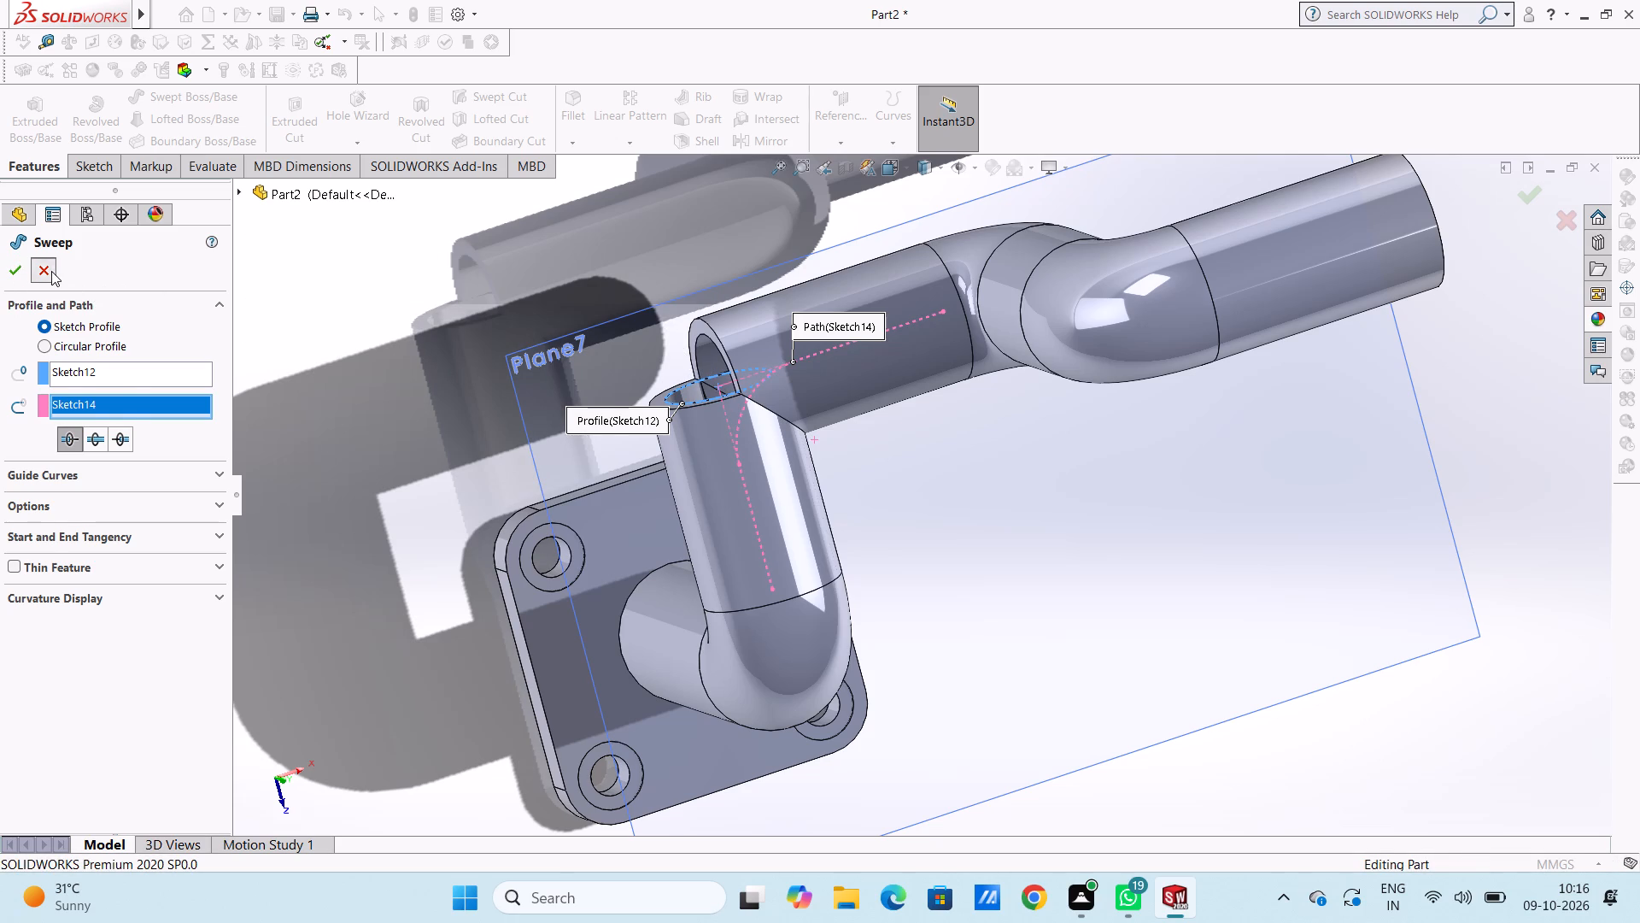
# Delete the circular profile Sketch12 at the pipe joint together with its dependent path sketch.
pyautogui.click(442, 322)
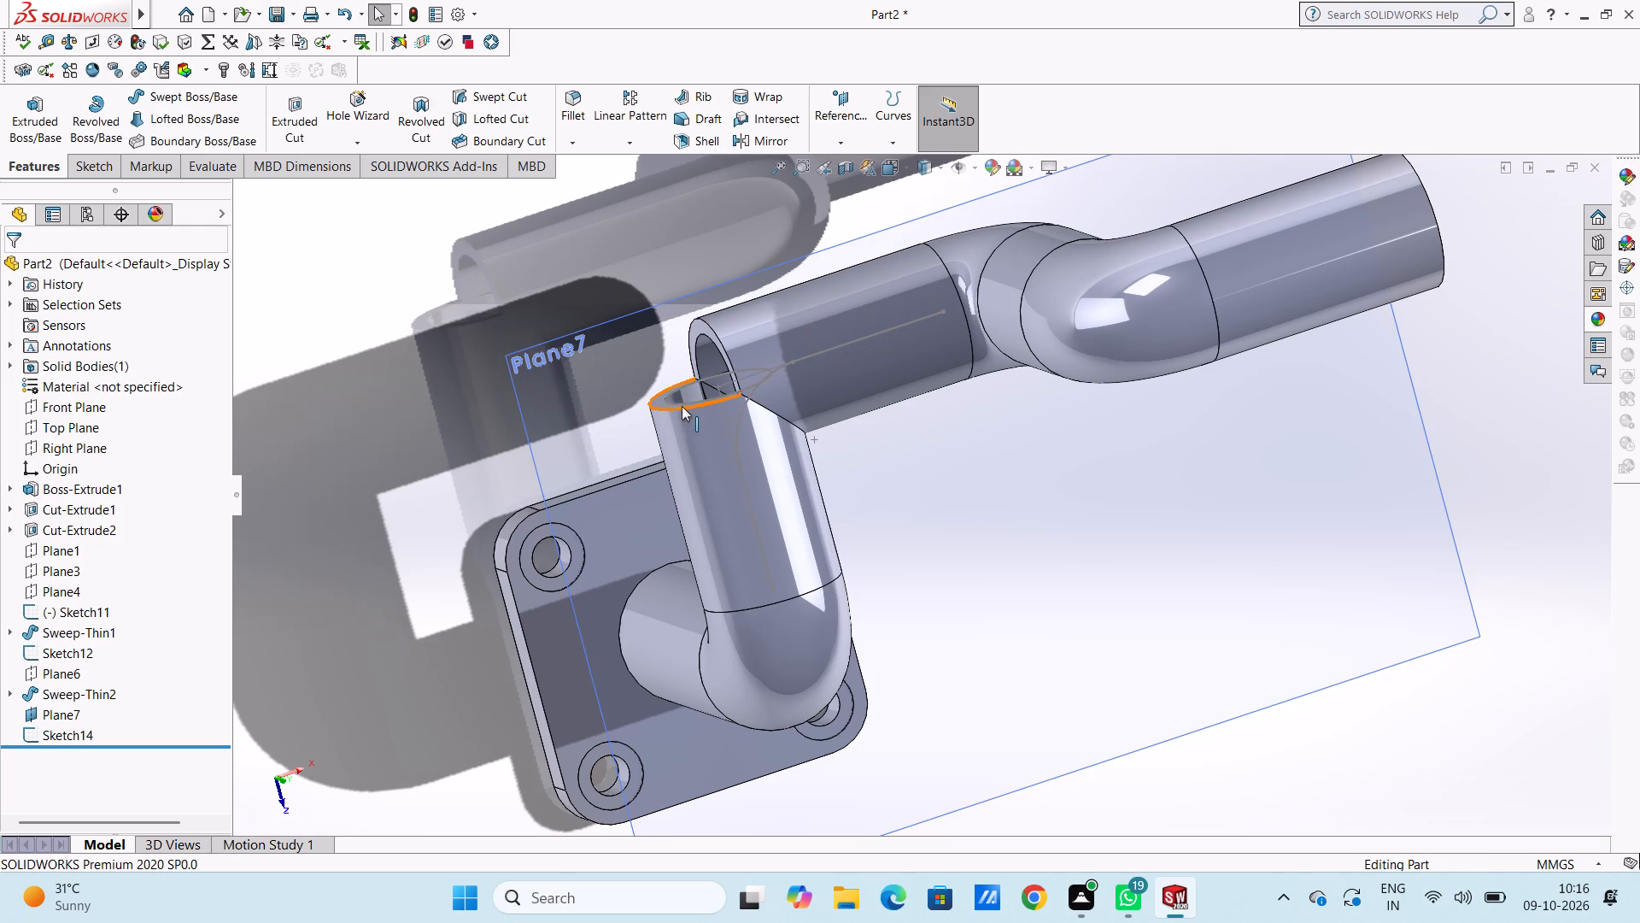
pyautogui.click(696, 403)
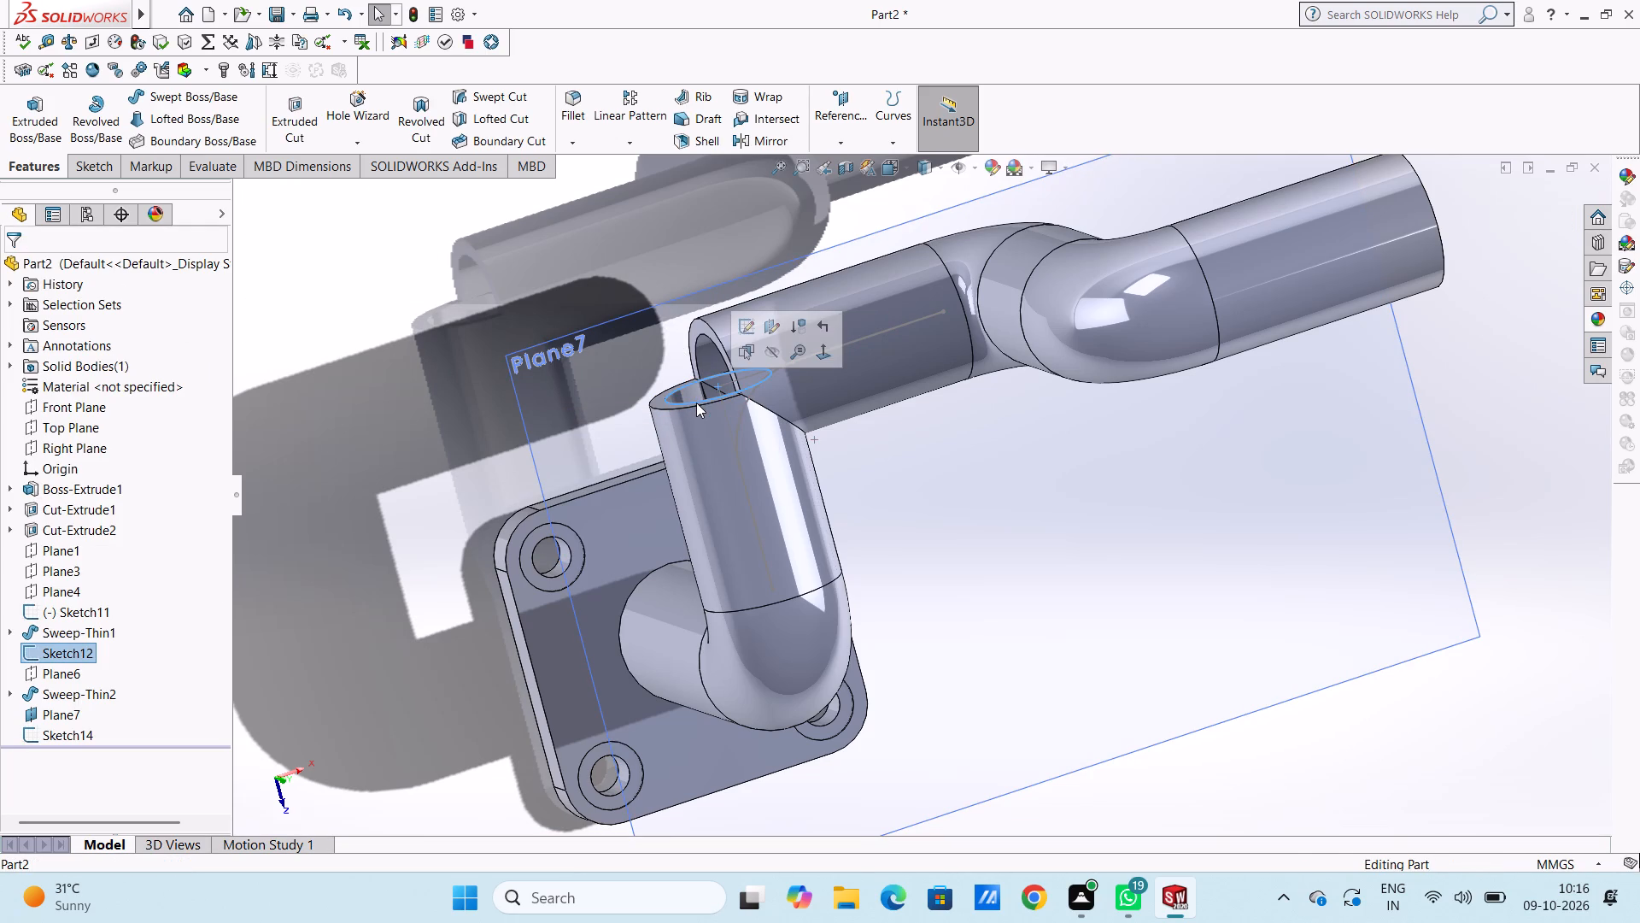
pyautogui.press('Delete')
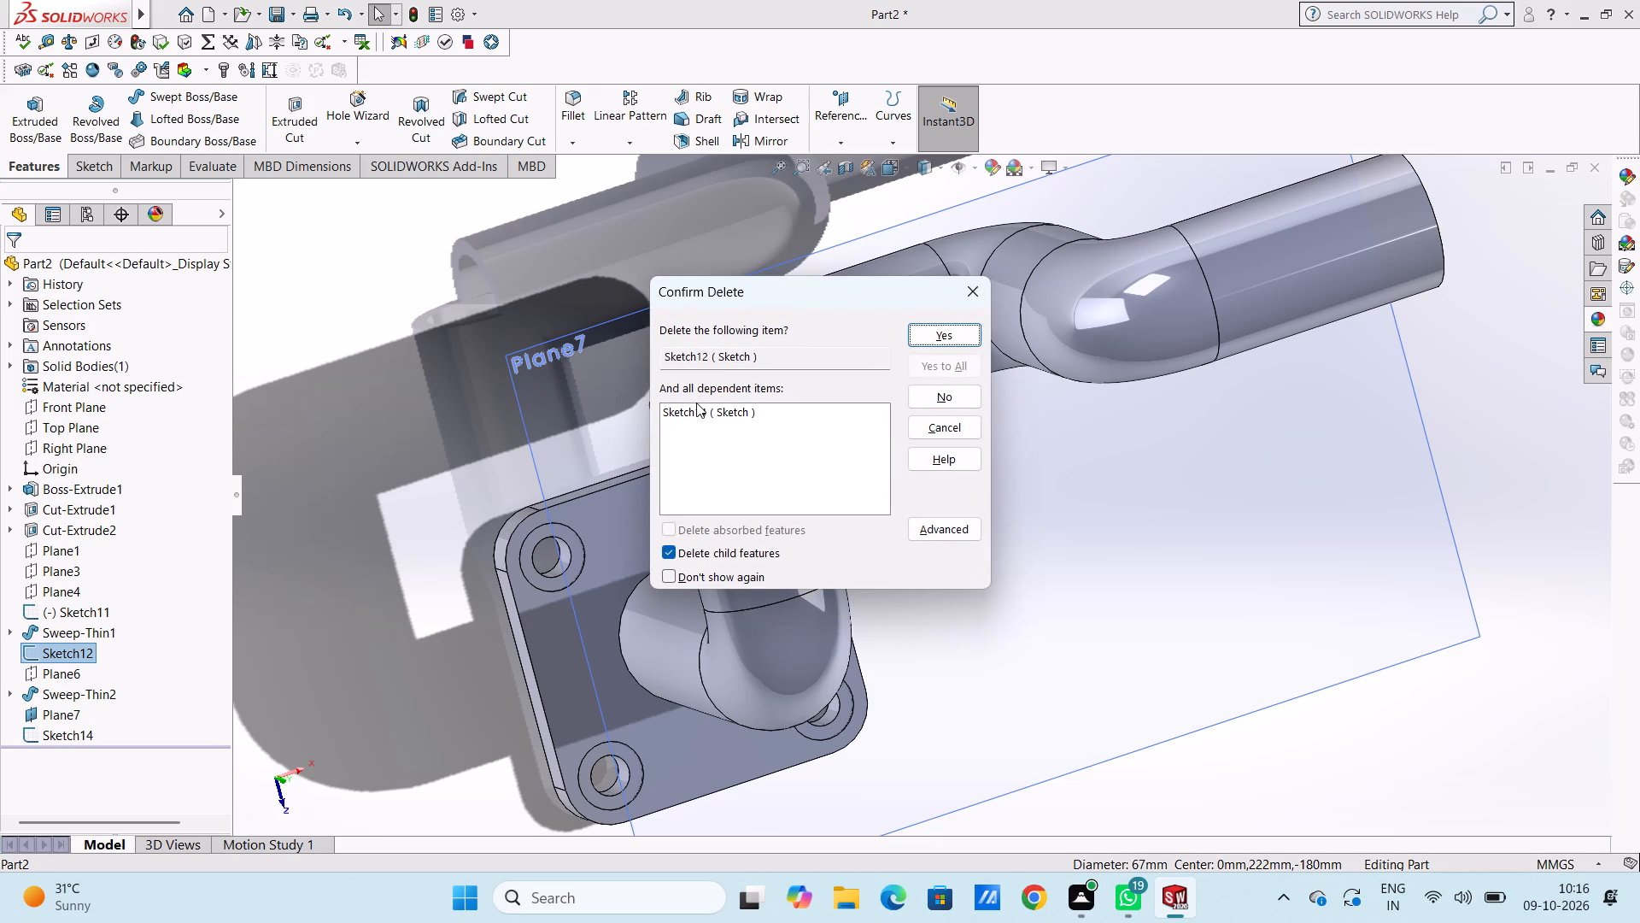
pyautogui.click(930, 326)
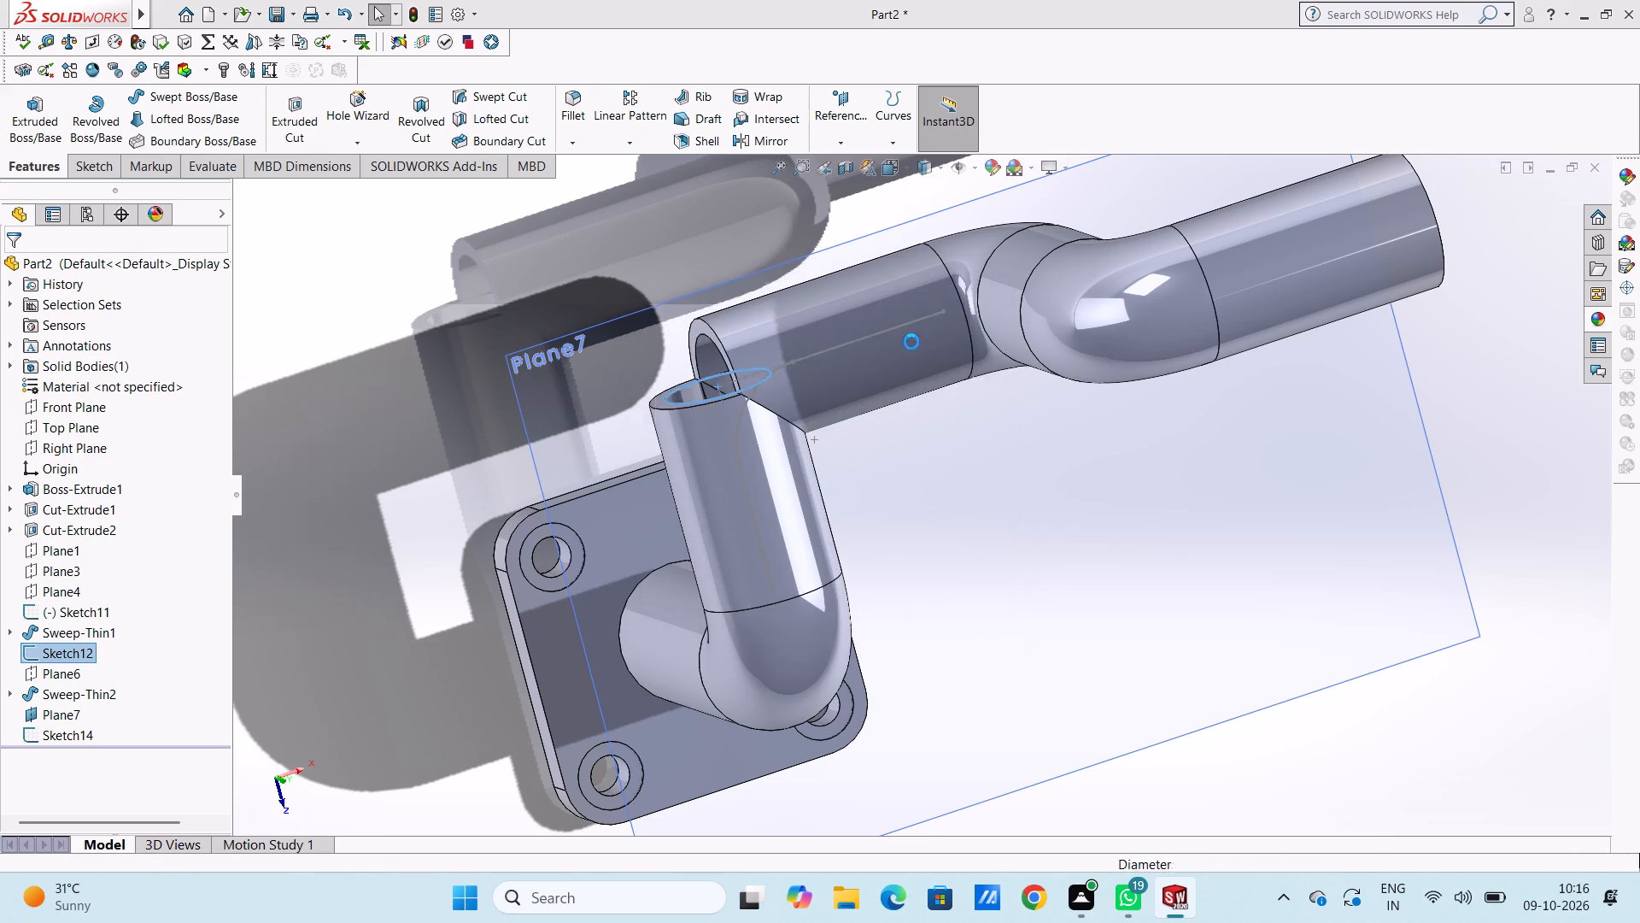
pyautogui.click(472, 387)
# On Plane7, sketch a straight line from the joint corner along the second pipe section's centreline to the start of its bend, and close the sketch.
pyautogui.moveTo(481, 433); pyautogui.dragTo(486, 432, button='middle')
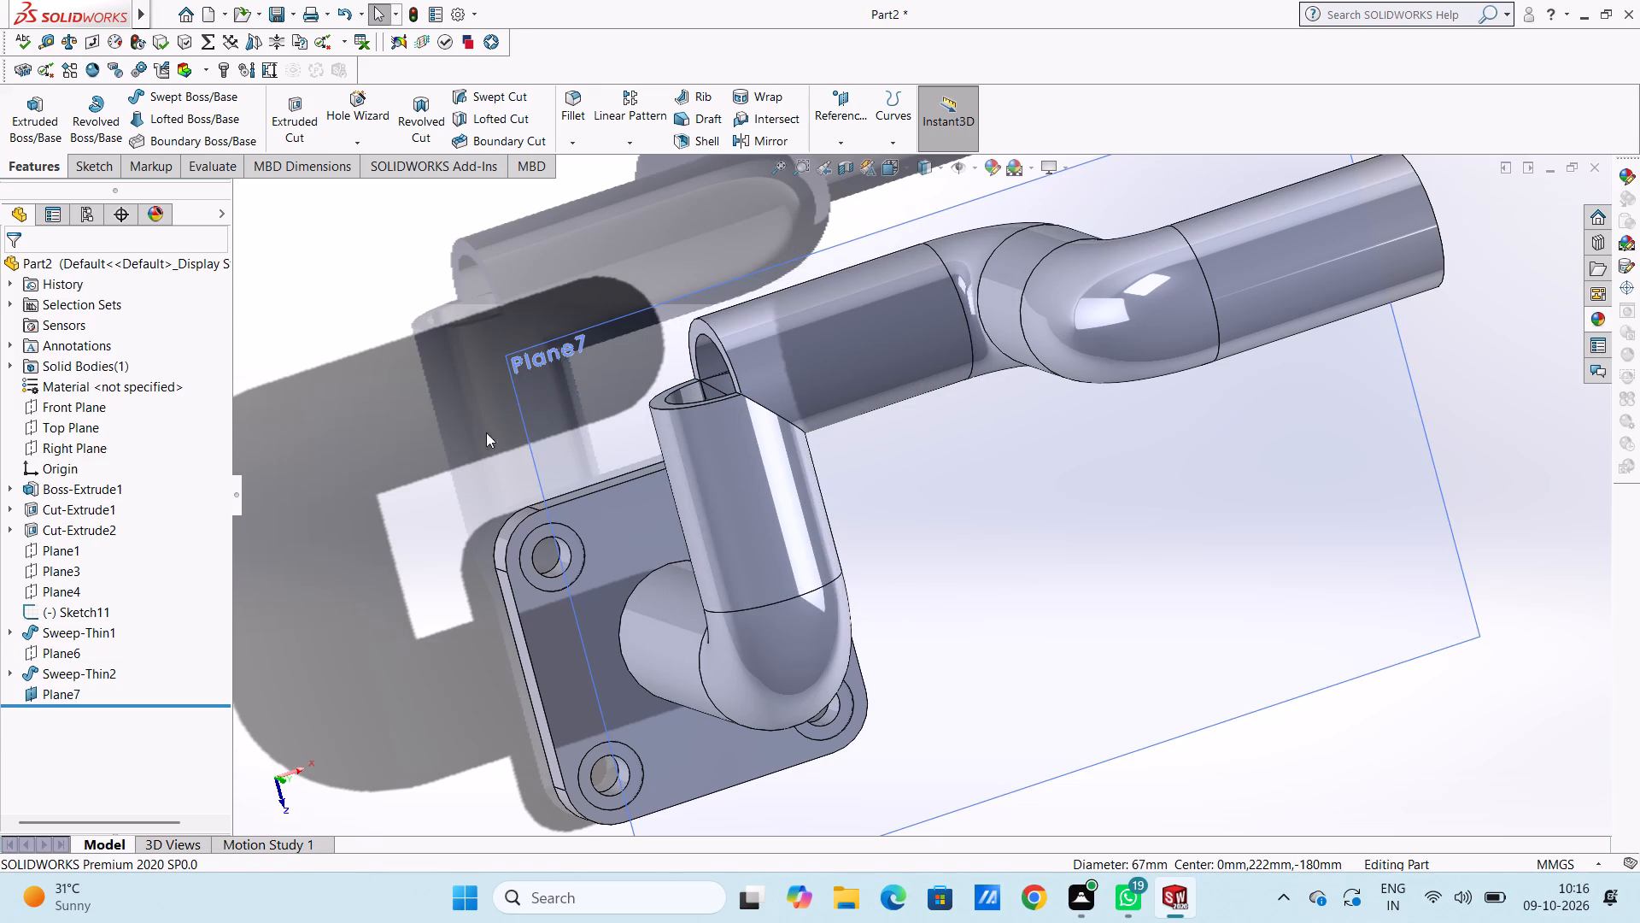
pyautogui.moveTo(486, 432); pyautogui.dragTo(471, 407, button='middle')
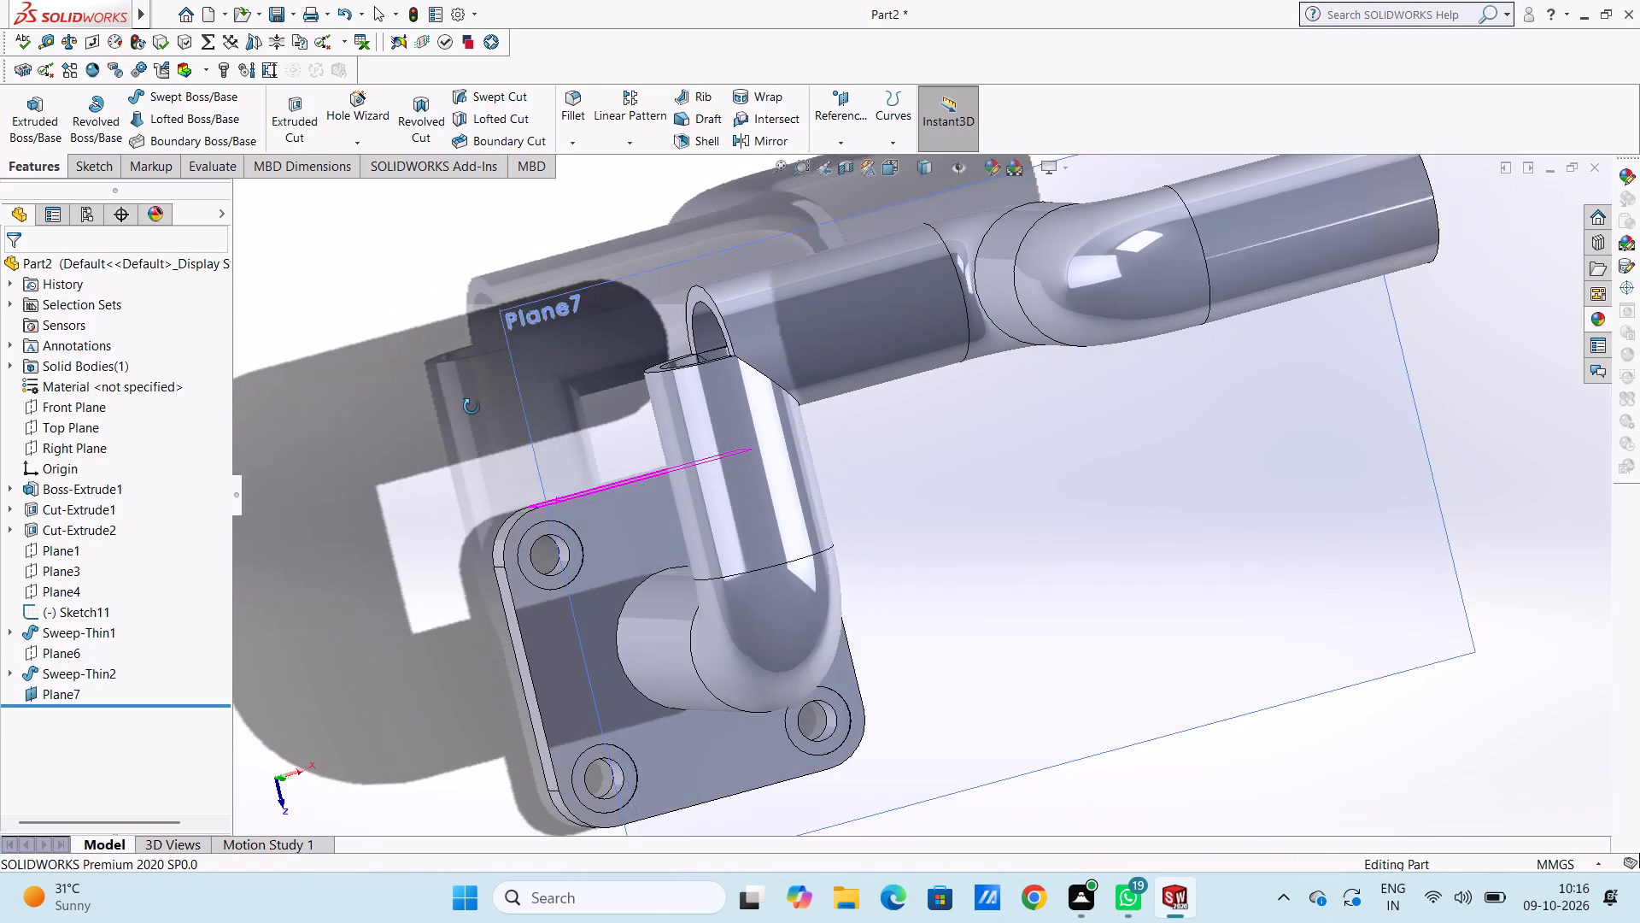
pyautogui.moveTo(471, 407); pyautogui.dragTo(537, 444, button='middle')
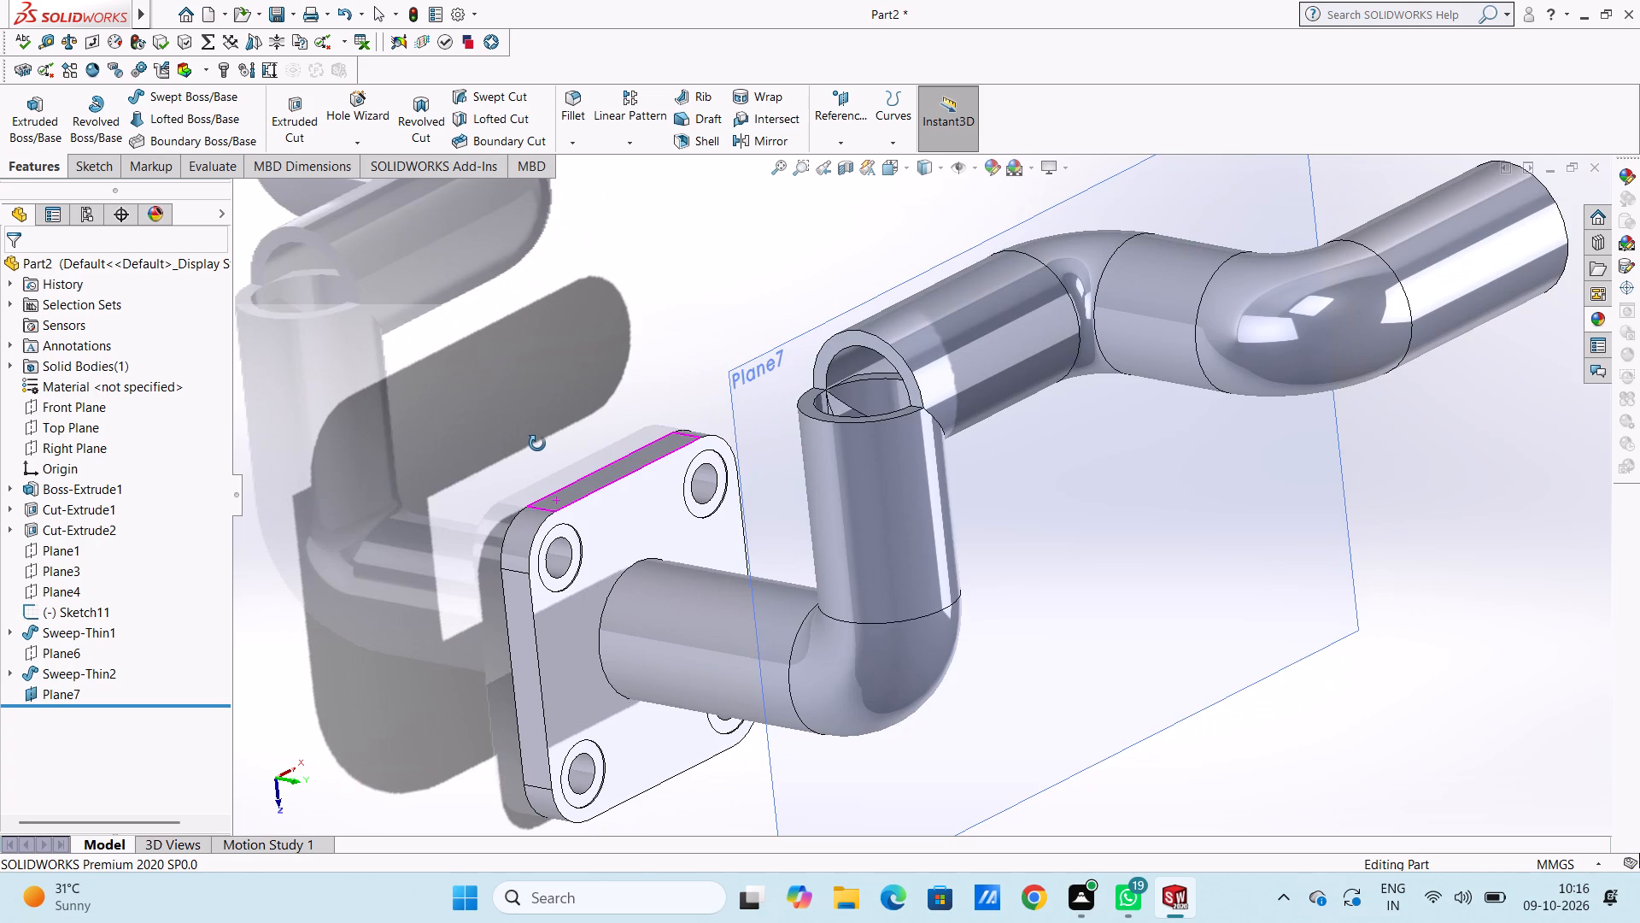
pyautogui.moveTo(537, 444); pyautogui.dragTo(447, 396, button='middle')
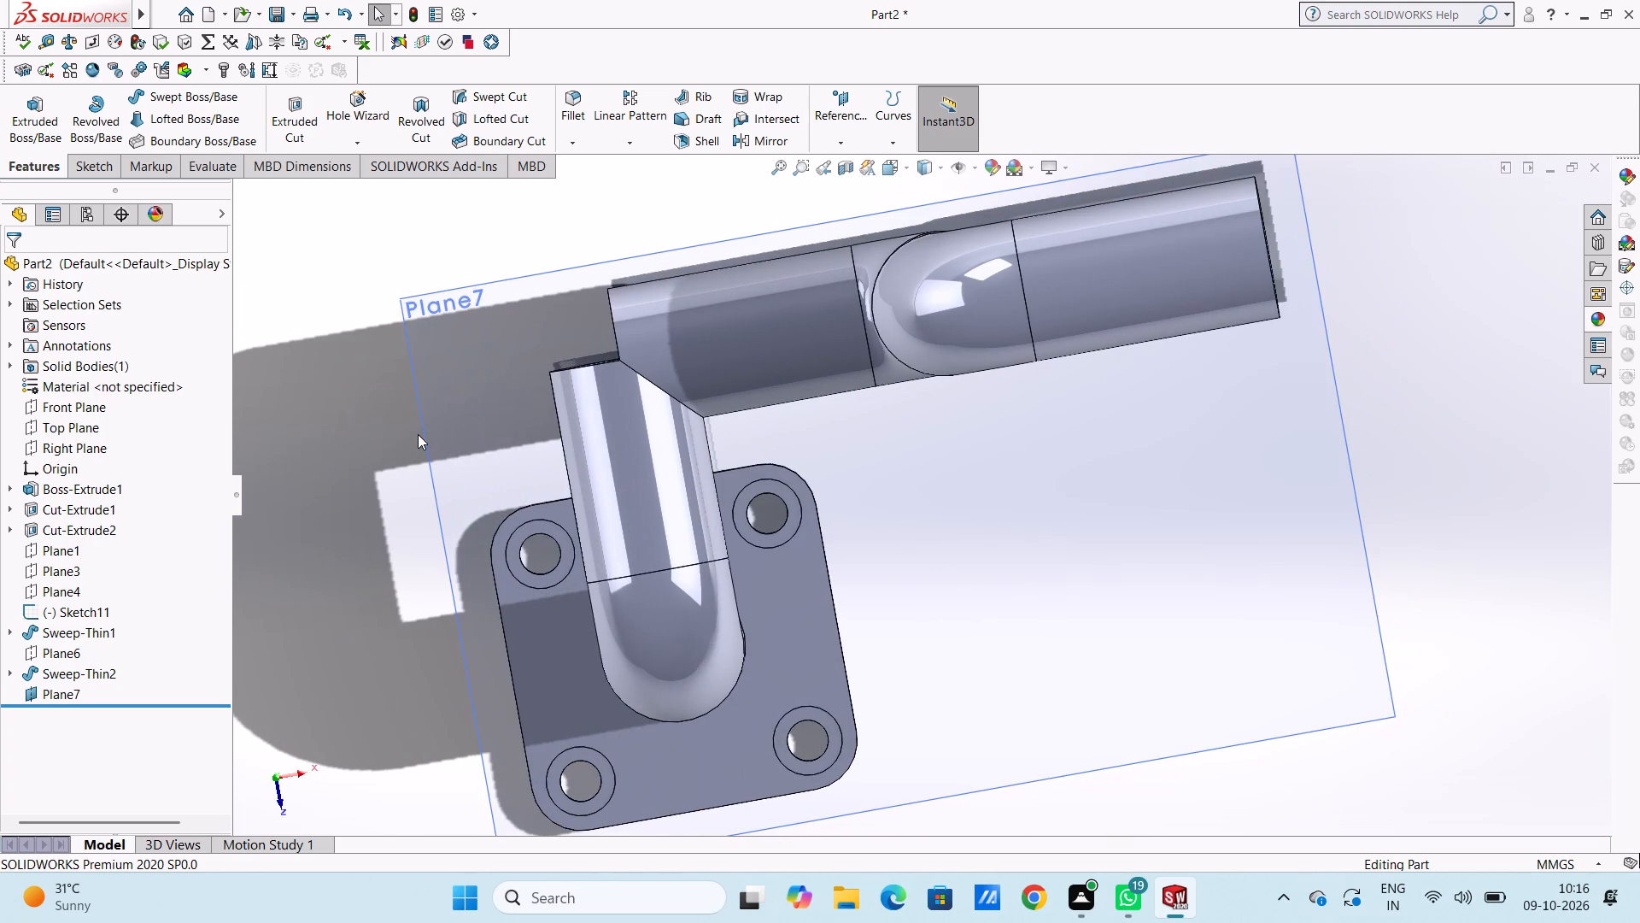
pyautogui.hotkey('ctrl', '5')
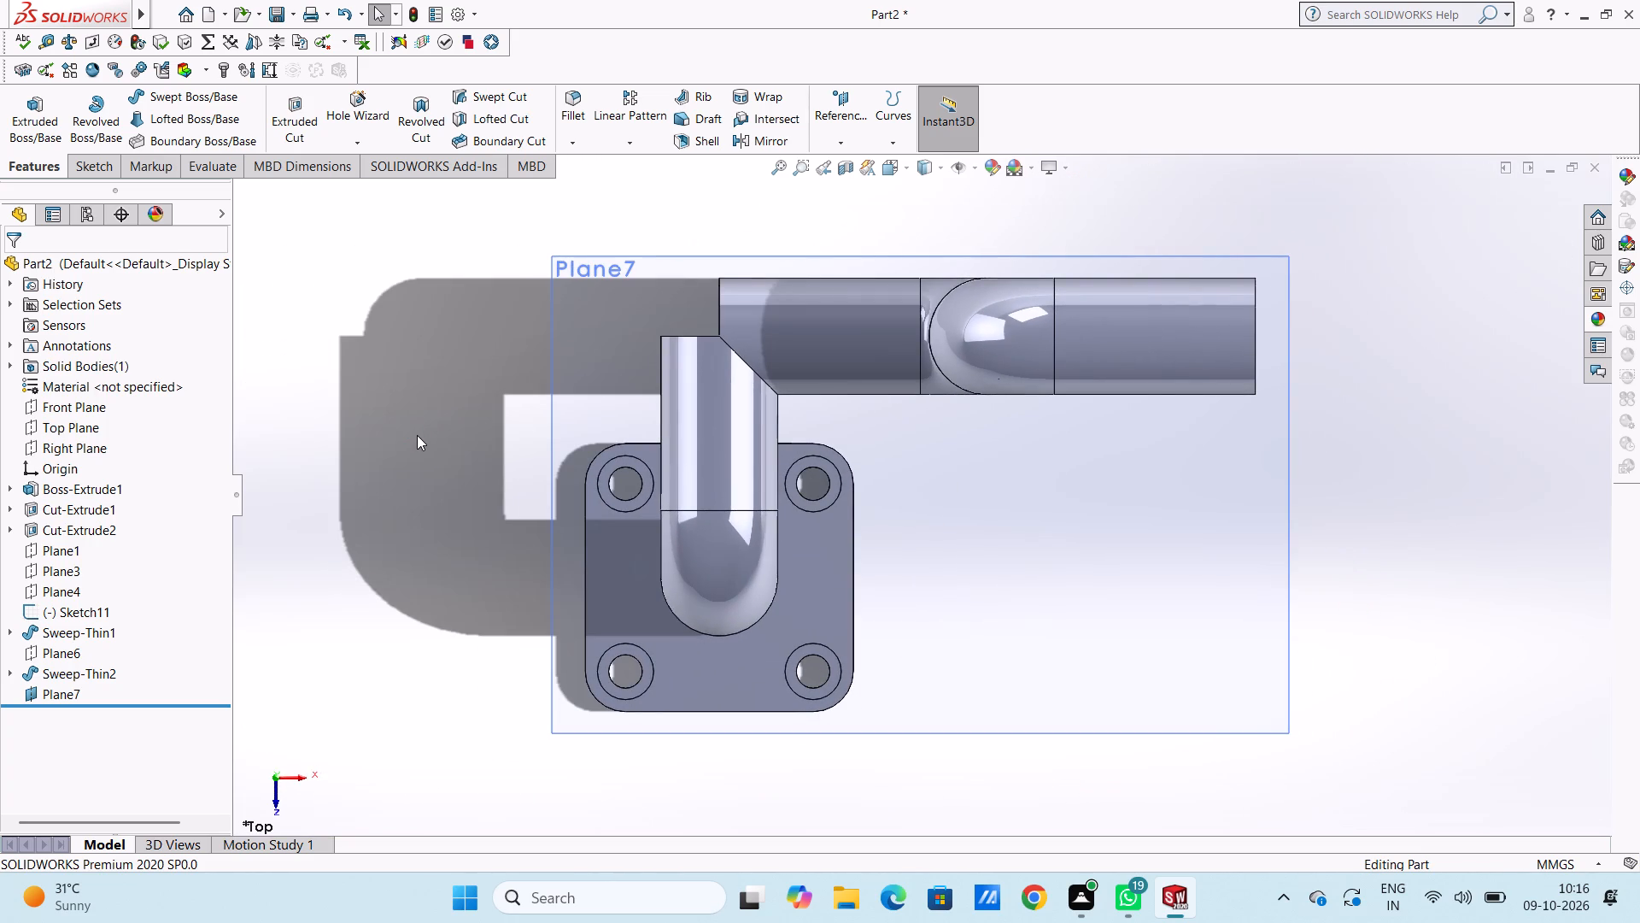
pyautogui.click(581, 320)
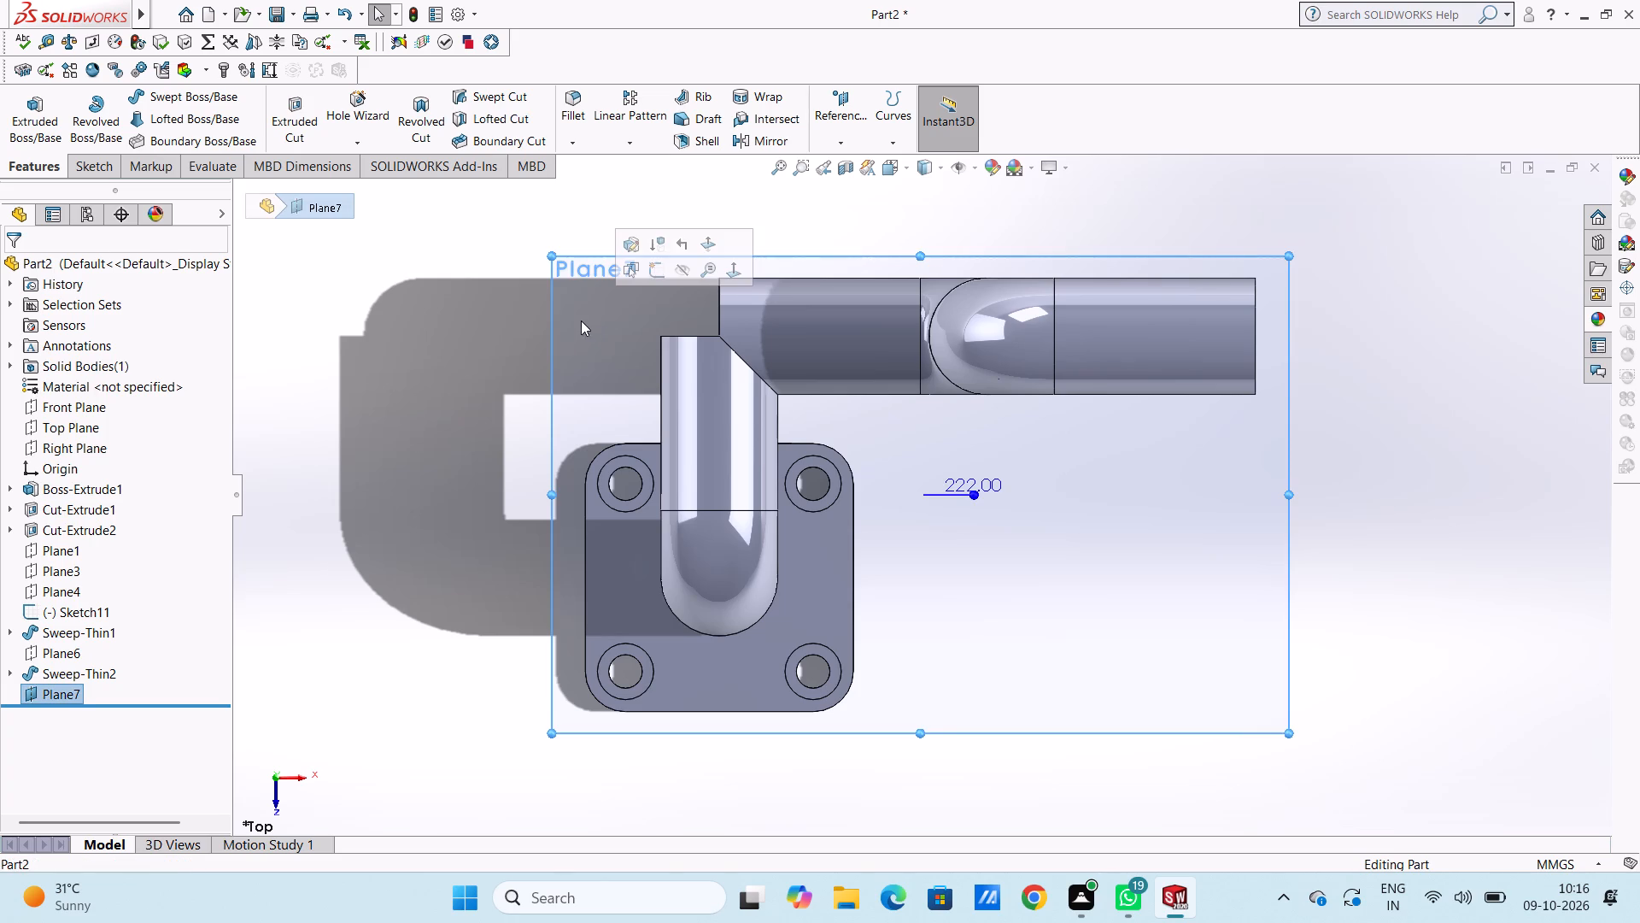
pyautogui.click(659, 274)
pyautogui.click(468, 333)
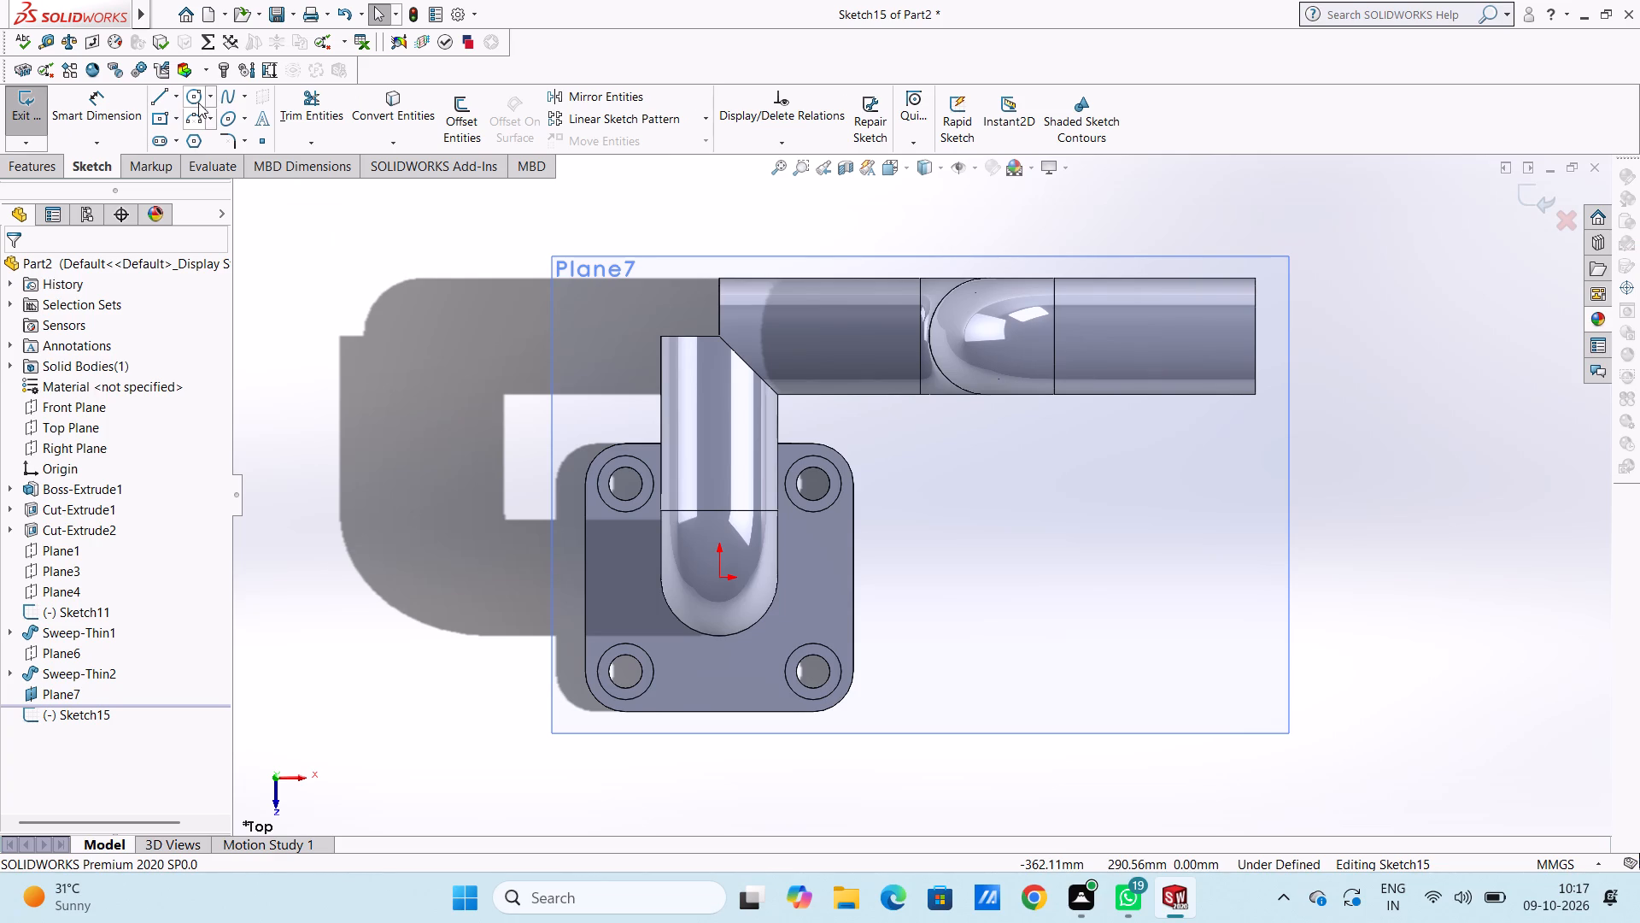
pyautogui.click(163, 96)
pyautogui.scroll(-5, 706, 330)
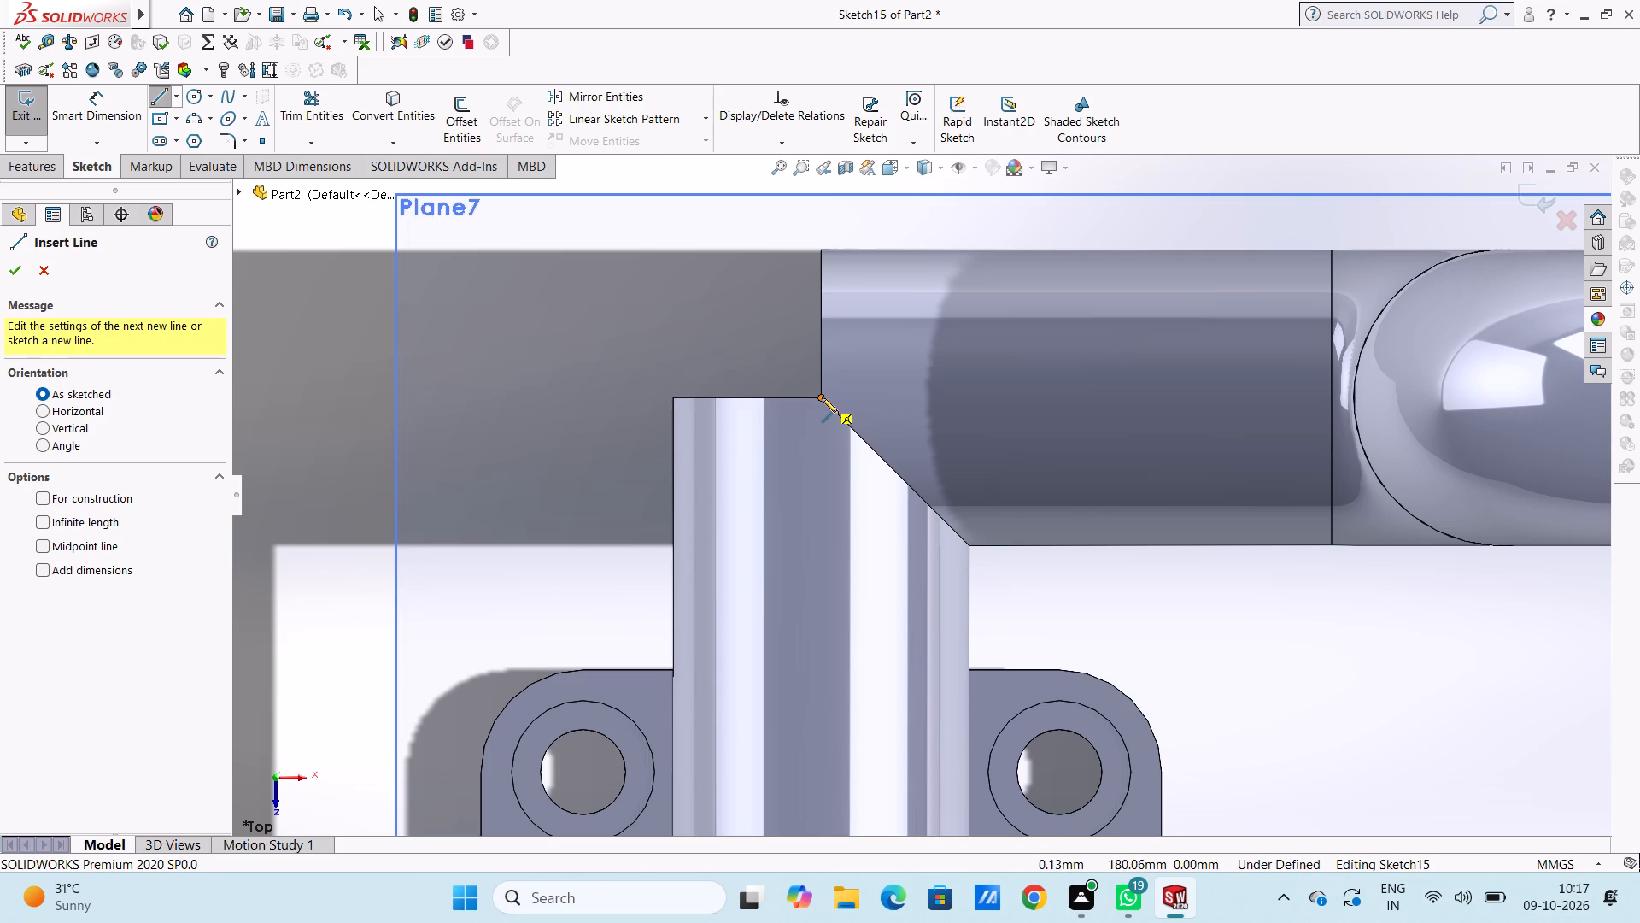
pyautogui.scroll(4, 833, 466)
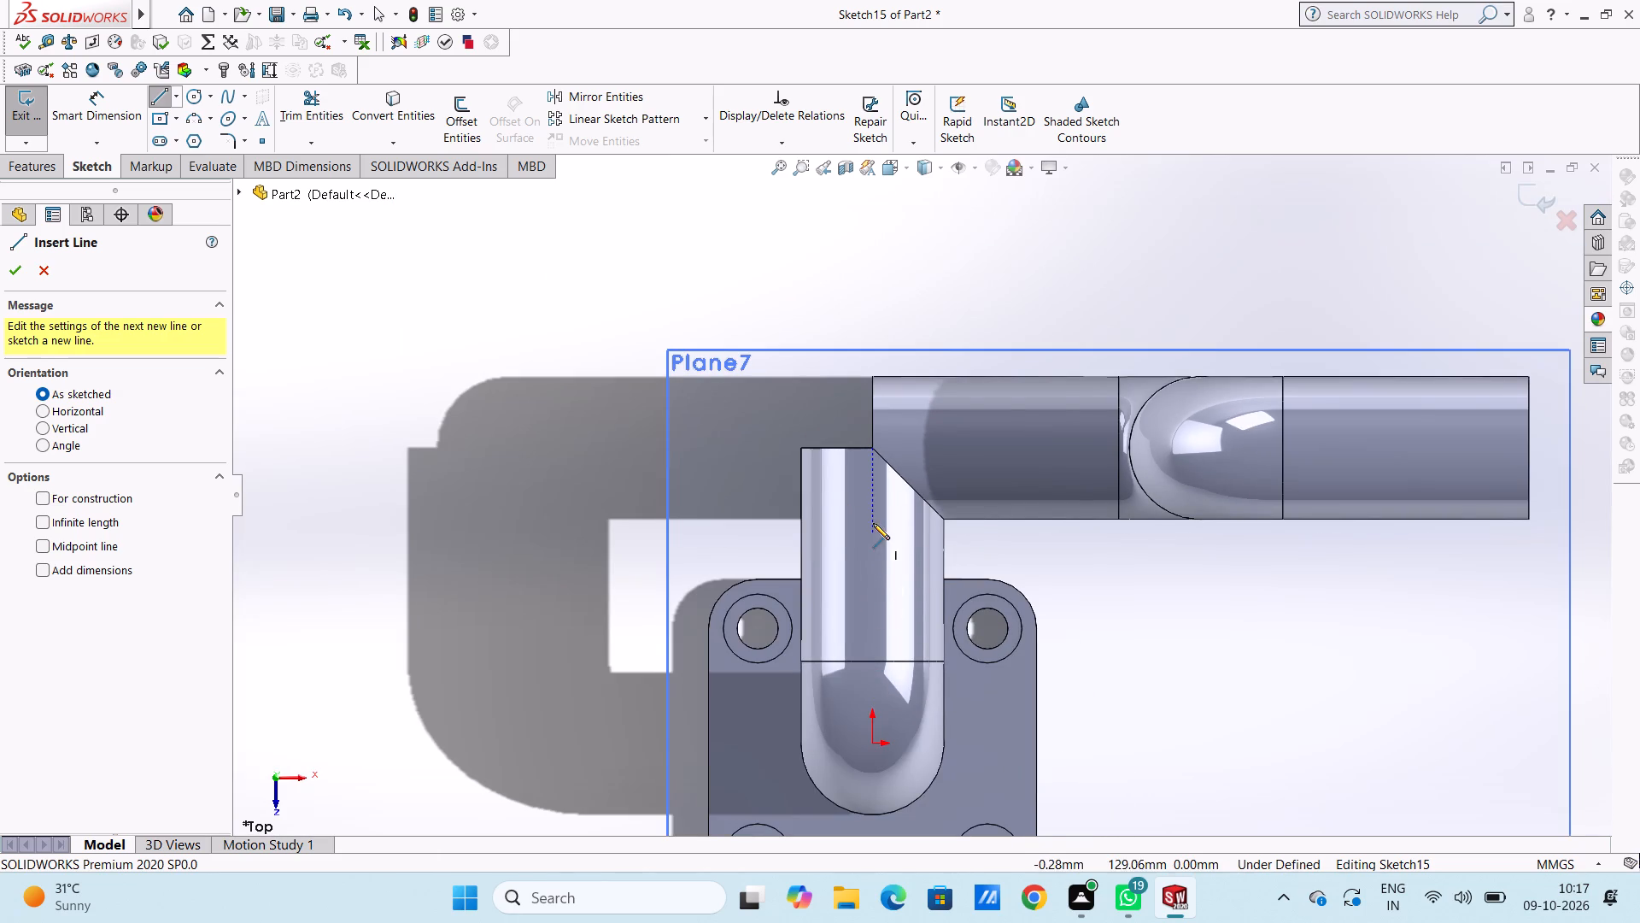
pyautogui.click(872, 448)
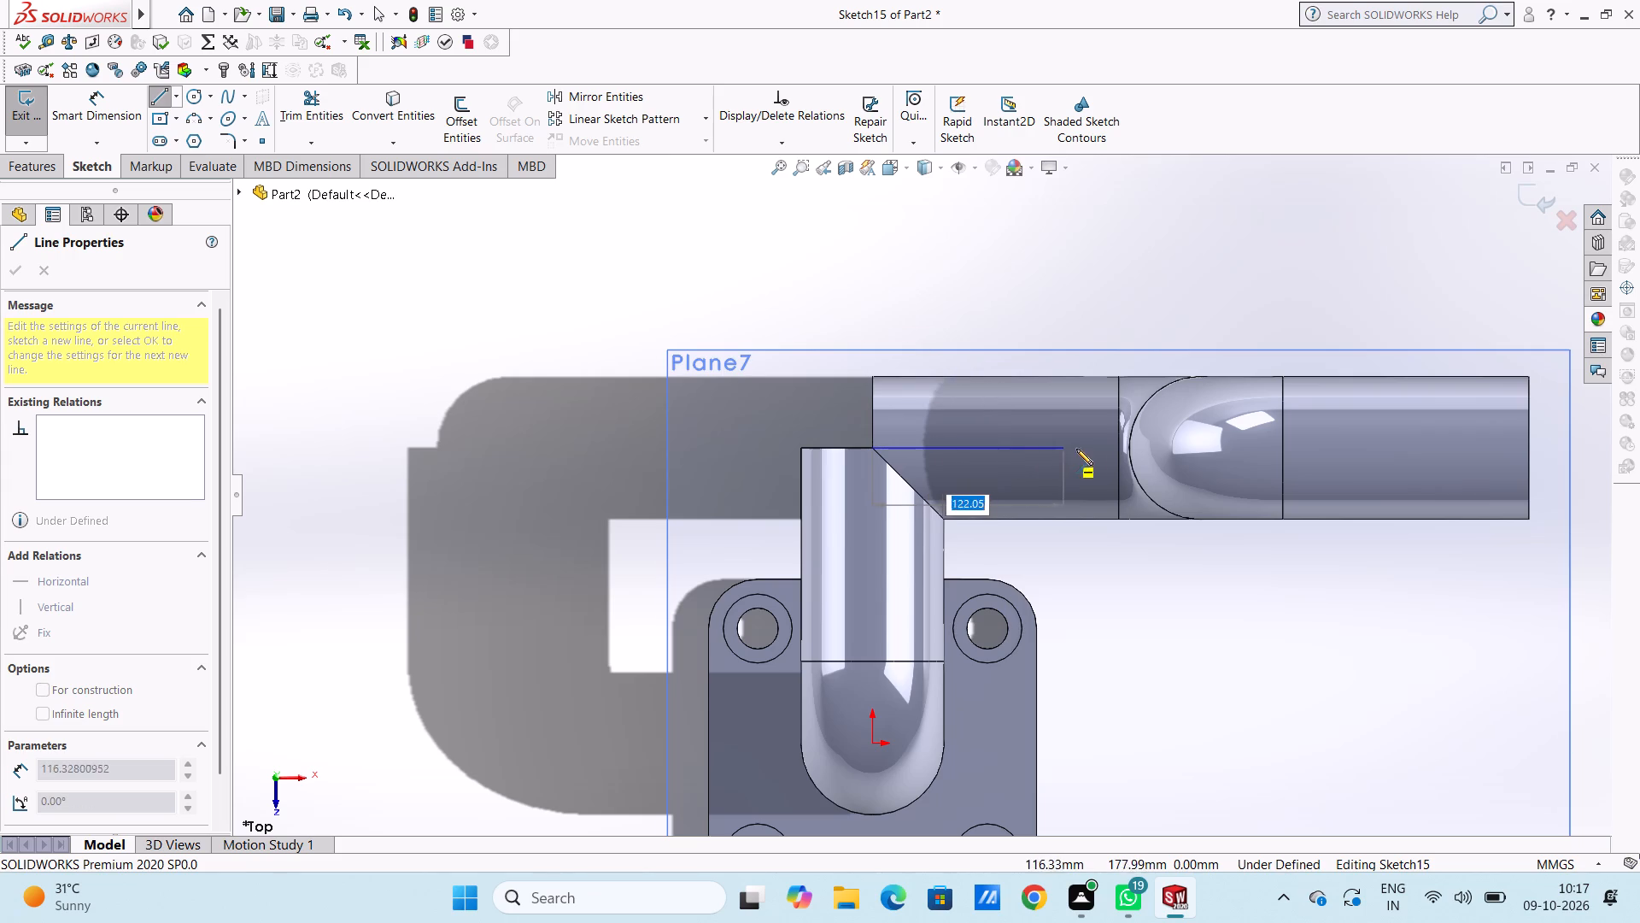
pyautogui.click(1119, 450)
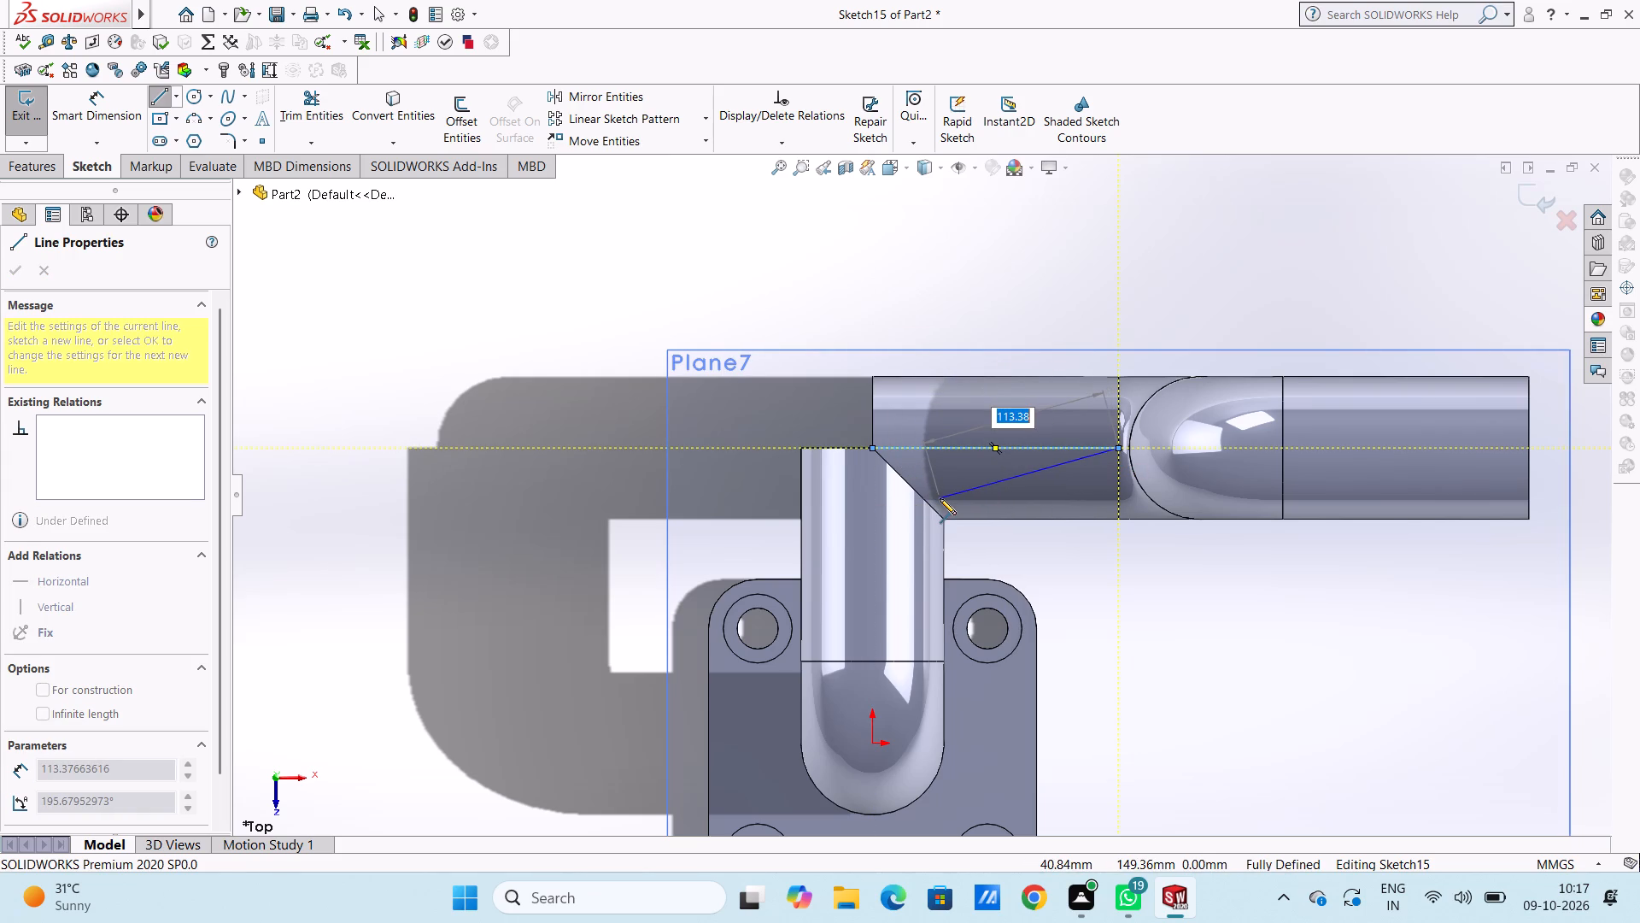
pyautogui.press('Escape')
pyautogui.click(522, 445)
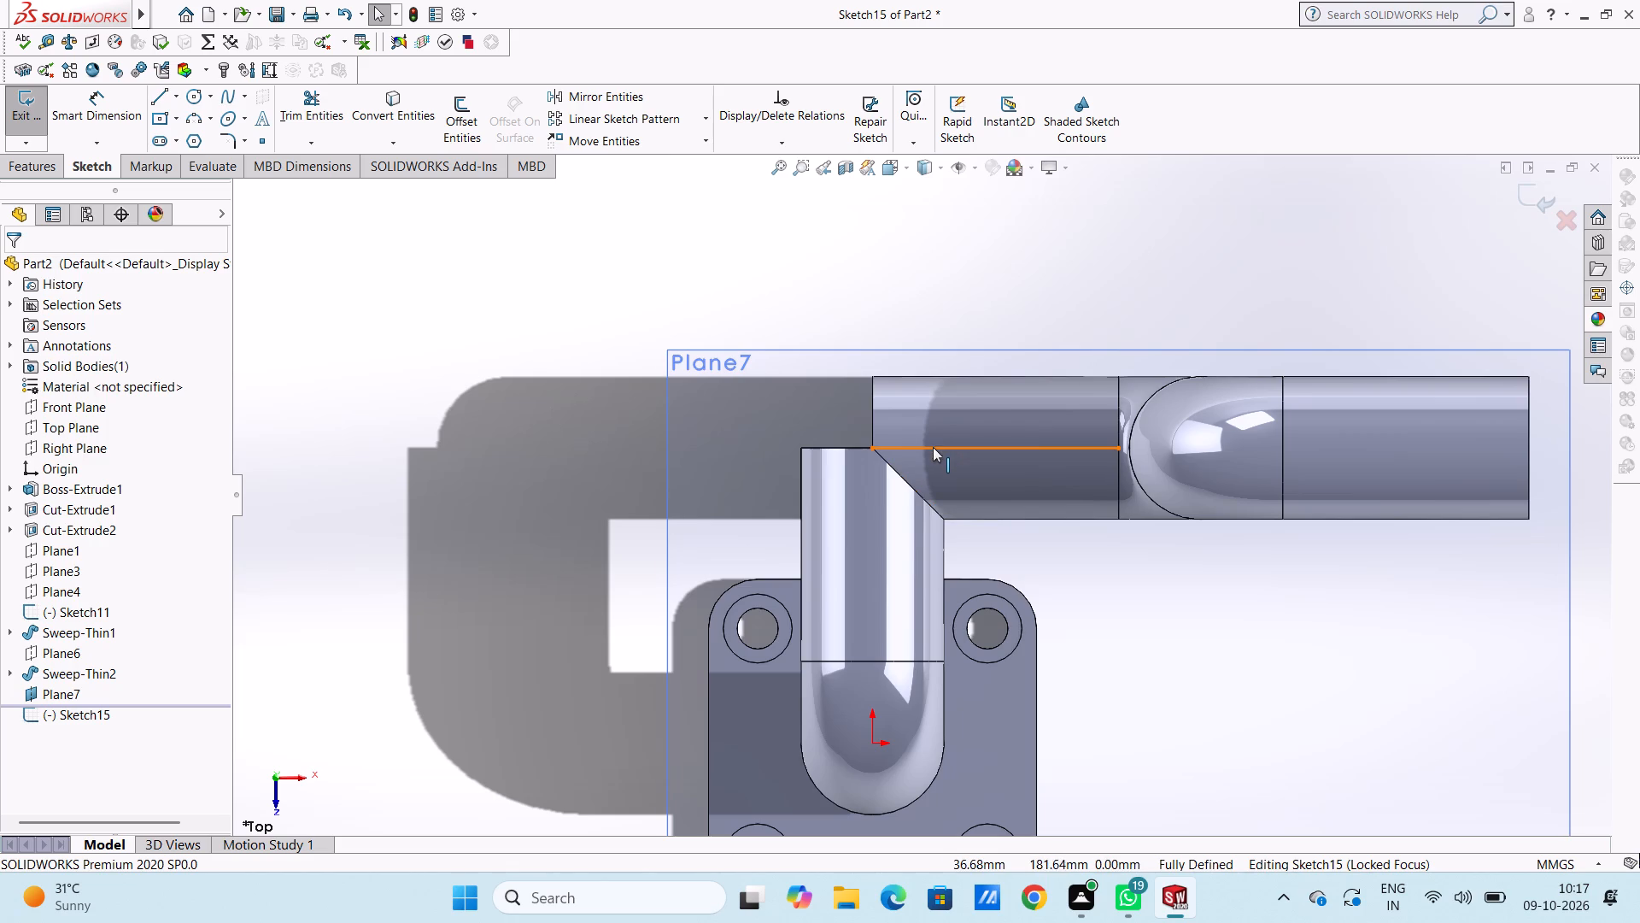
pyautogui.moveTo(1162, 573); pyautogui.dragTo(1322, 542, button='middle')
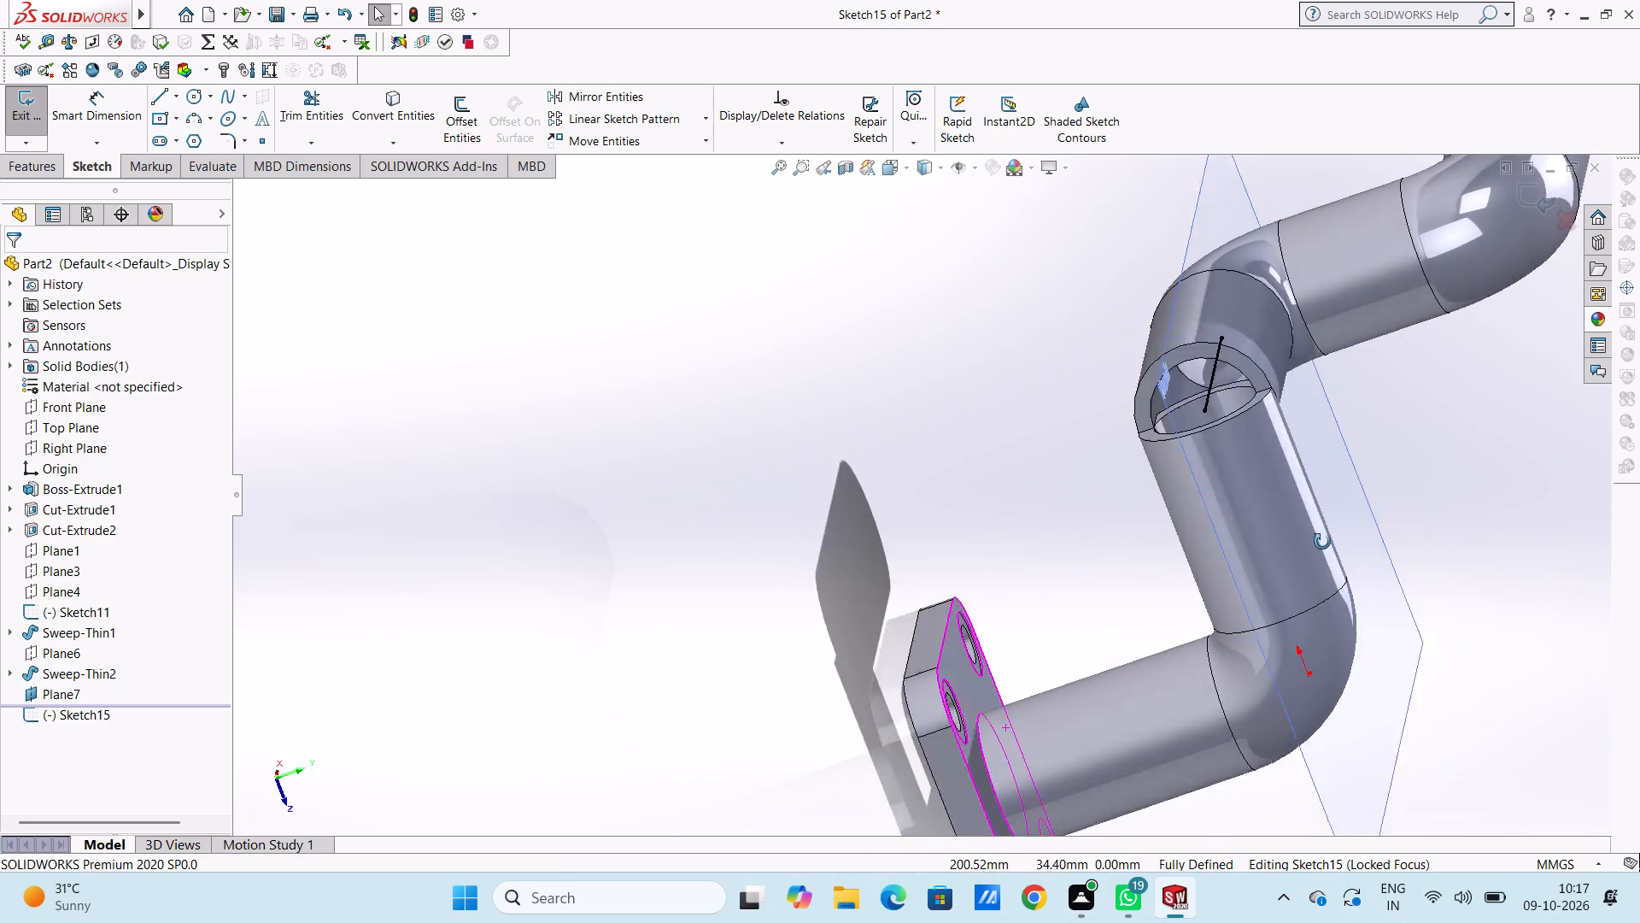
pyautogui.moveTo(1322, 542); pyautogui.dragTo(1331, 570, button='middle')
pyautogui.scroll(-3, 1294, 438)
pyautogui.moveTo(1355, 431); pyautogui.dragTo(1349, 428, button='middle')
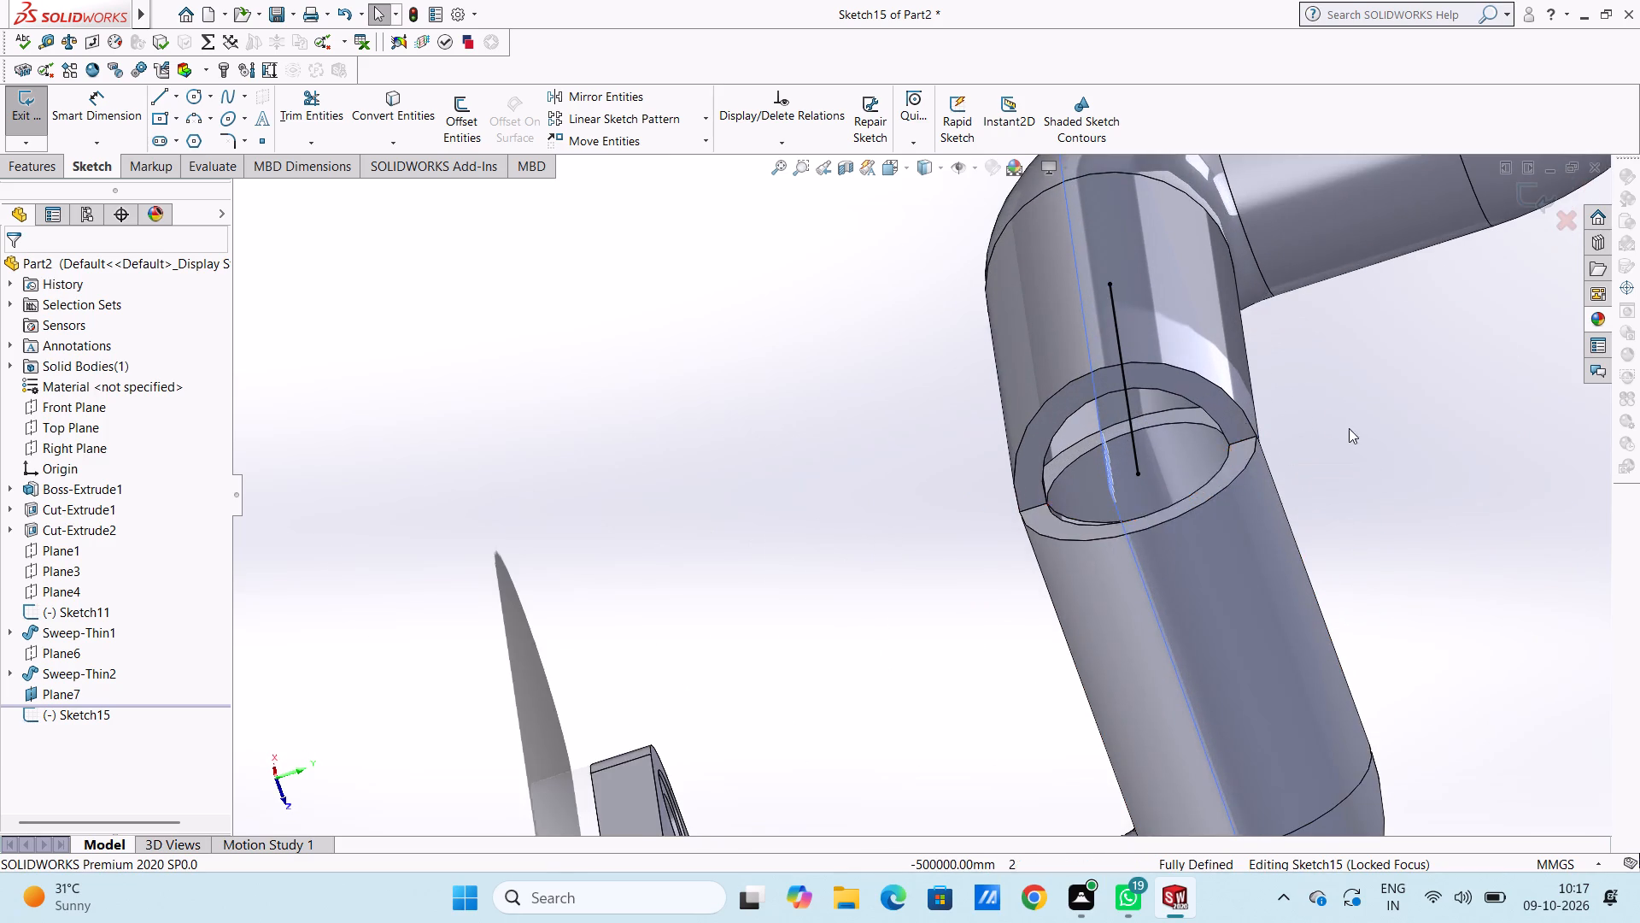
pyautogui.moveTo(1349, 428); pyautogui.dragTo(1302, 395, button='middle')
pyautogui.scroll(-3, 1455, 491)
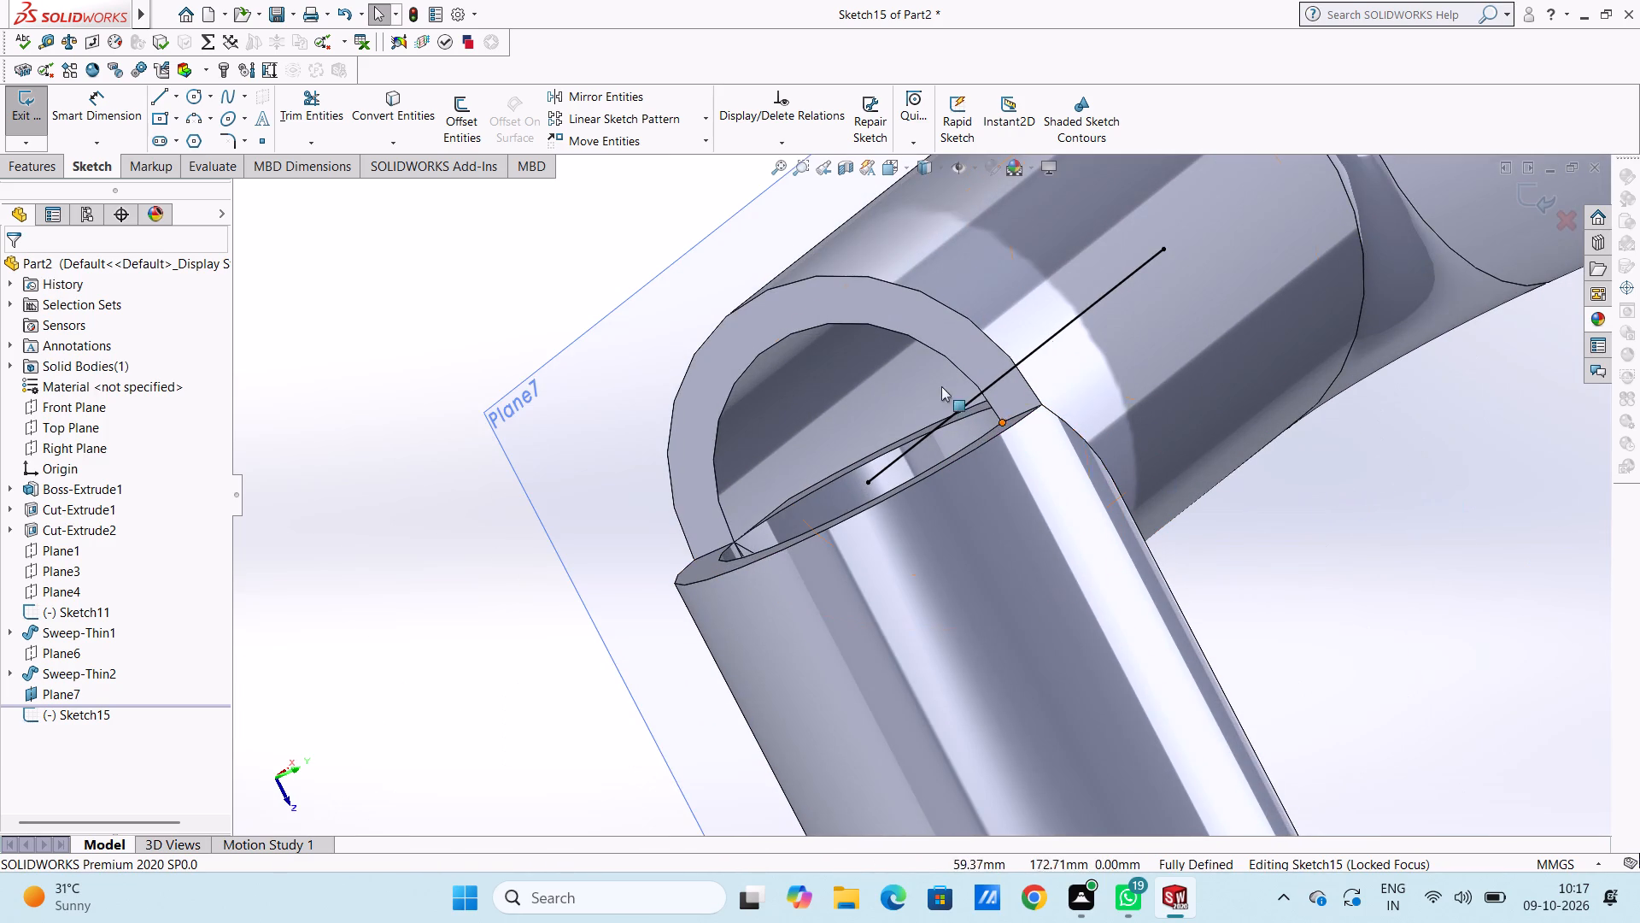
pyautogui.click(818, 309)
pyautogui.click(458, 326)
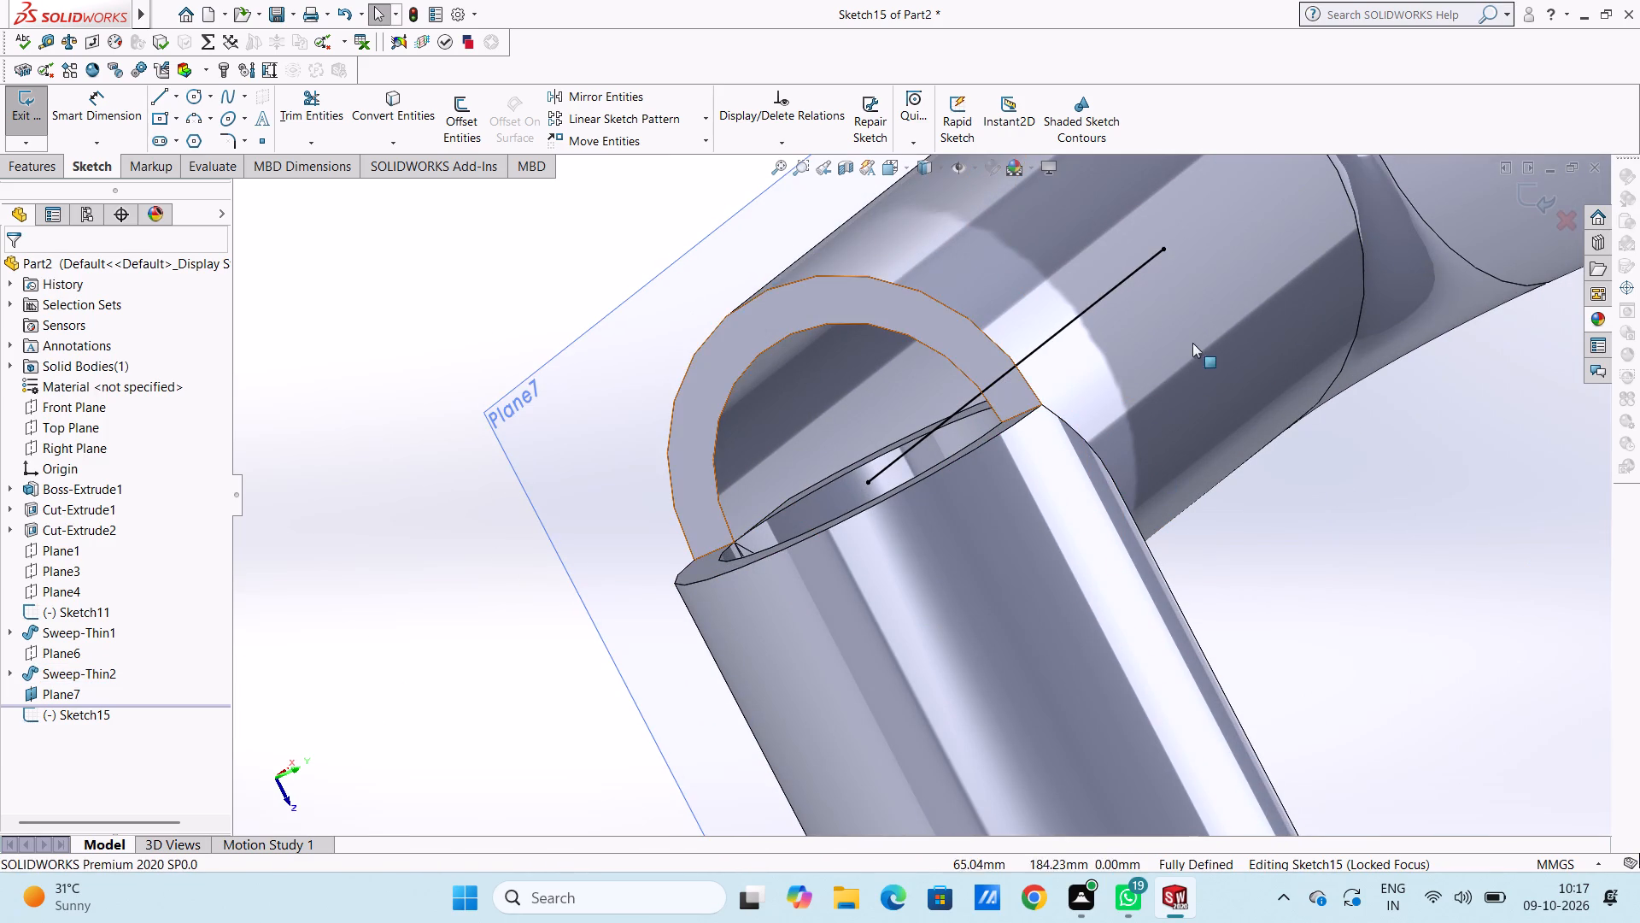
pyautogui.click(1529, 197)
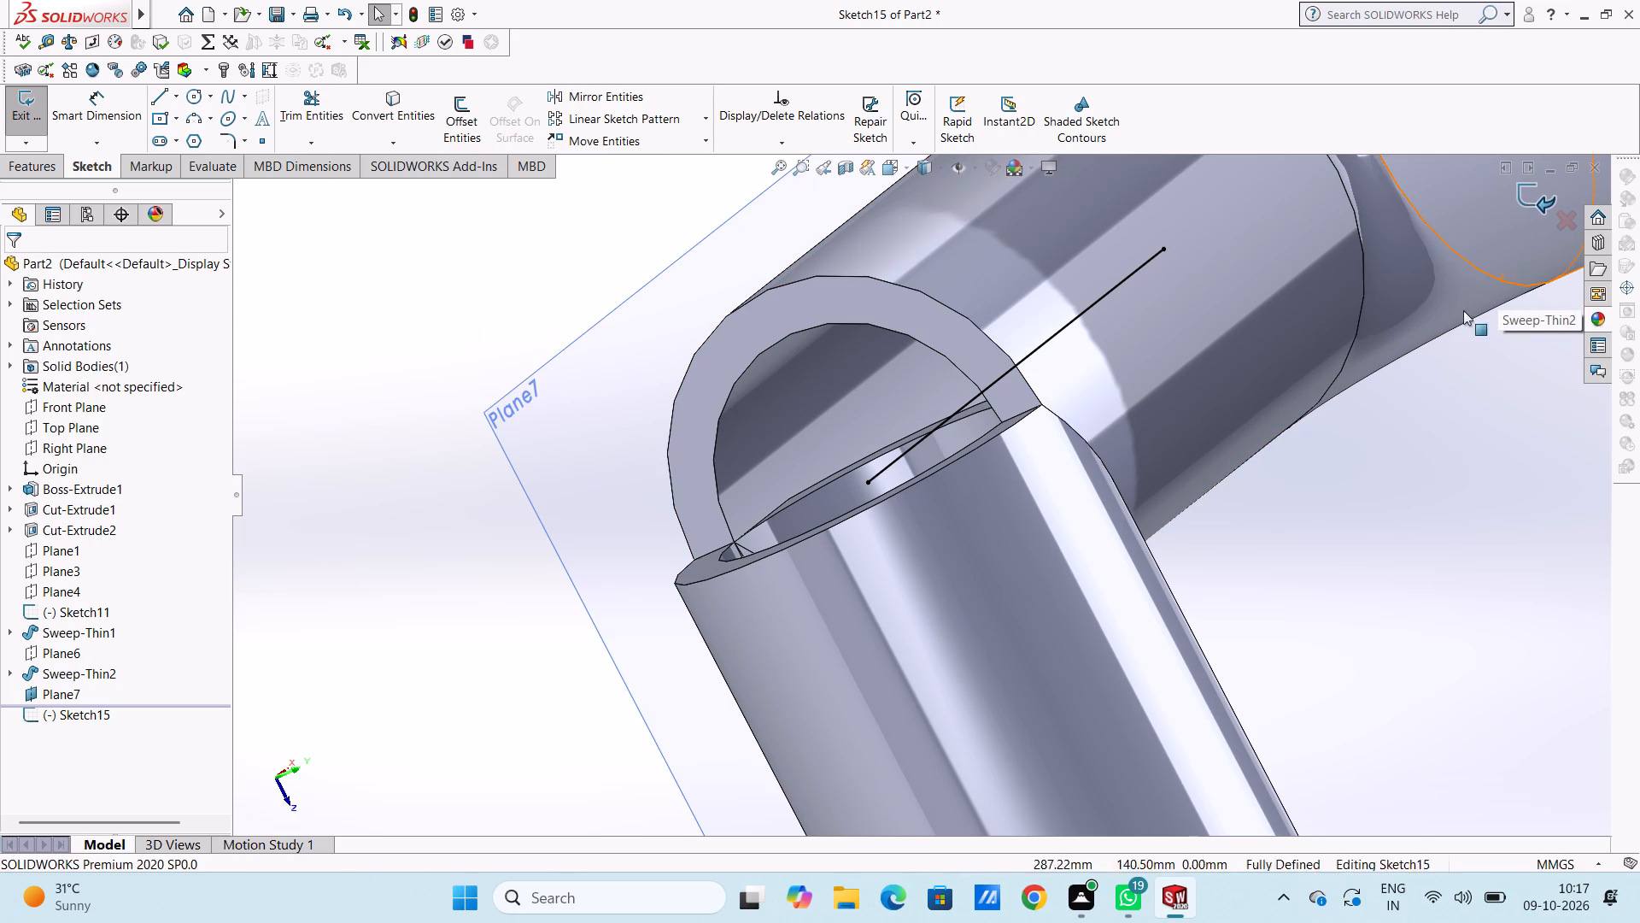
pyautogui.click(1438, 524)
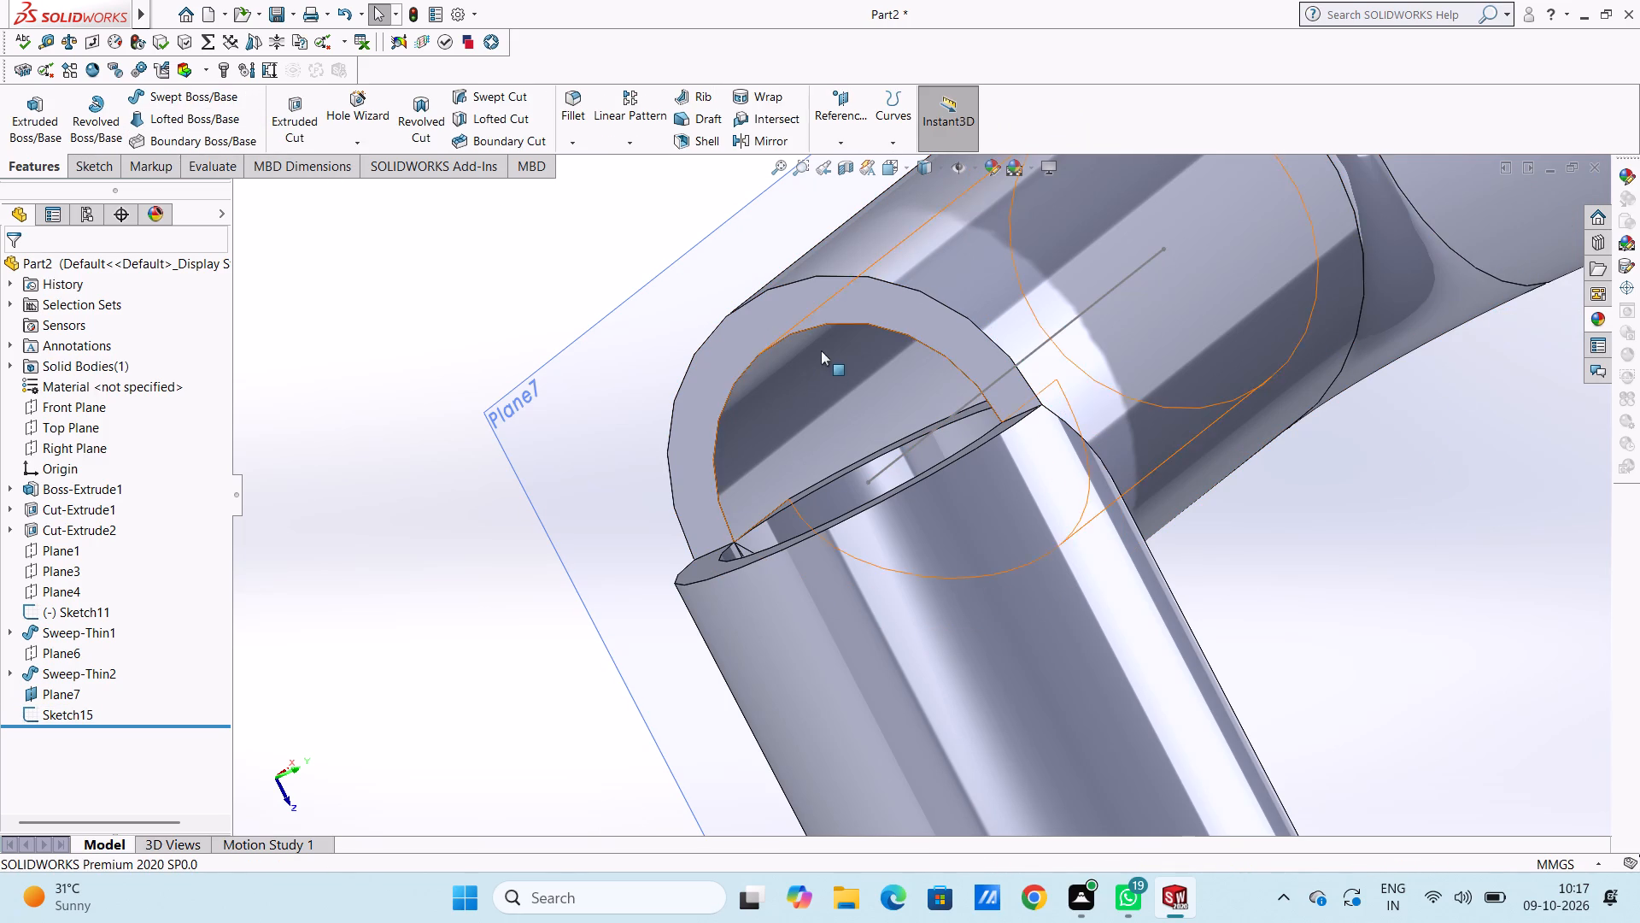
# On the open end face of the second pipe section, sketch a circle of 20 mm radius centred on the path line's endpoint.
pyautogui.click(768, 326)
pyautogui.click(850, 278)
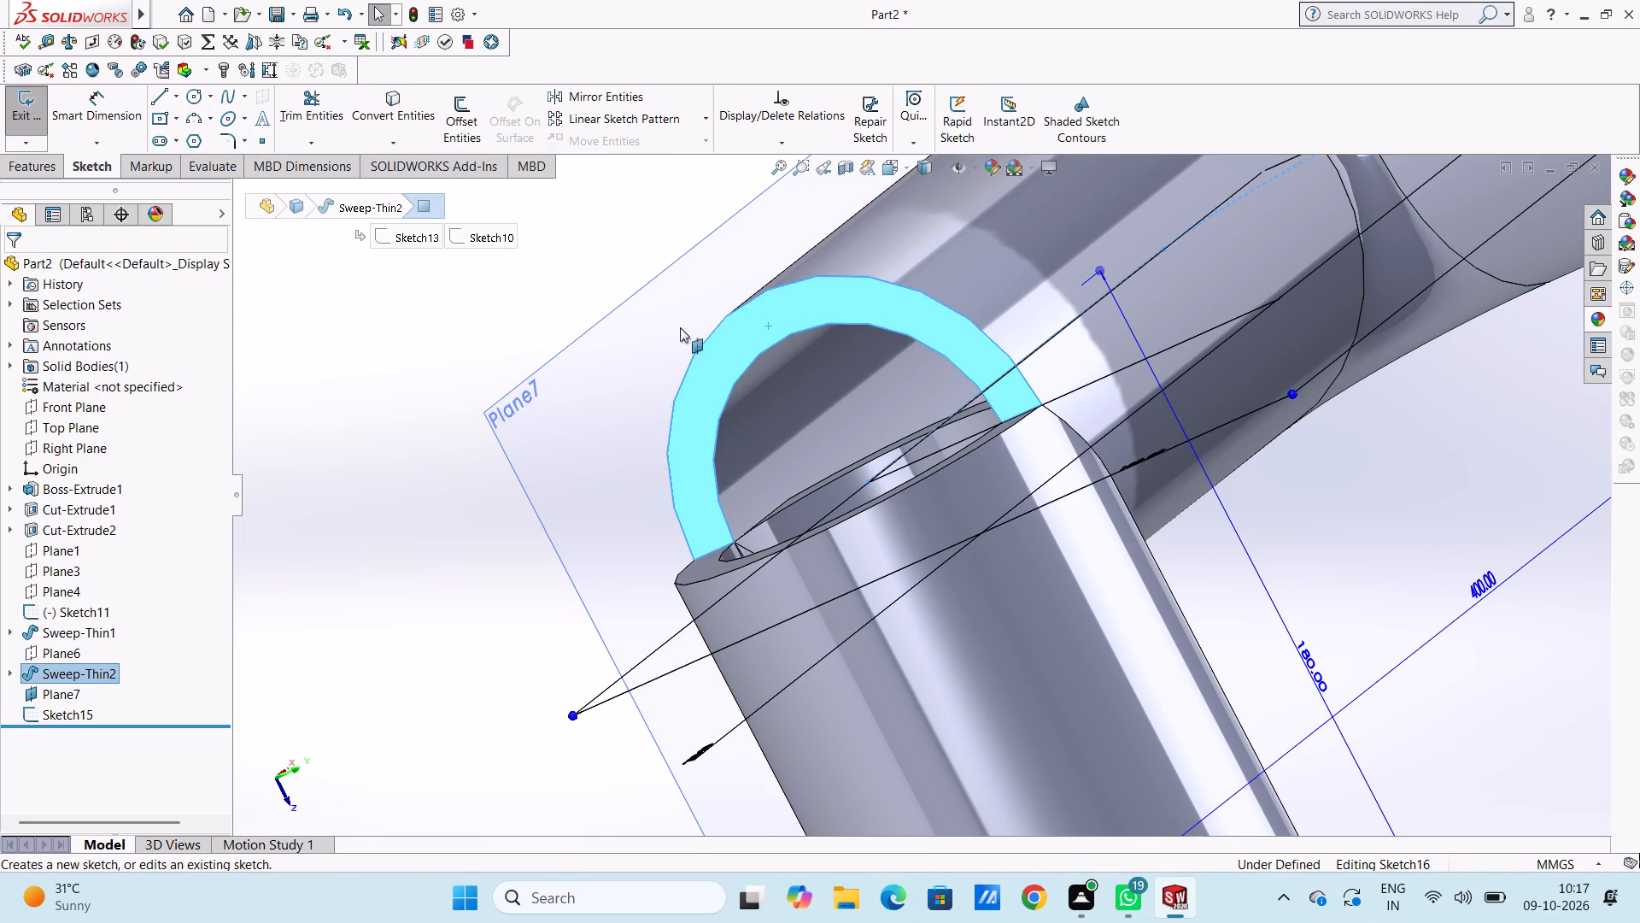
pyautogui.click(450, 352)
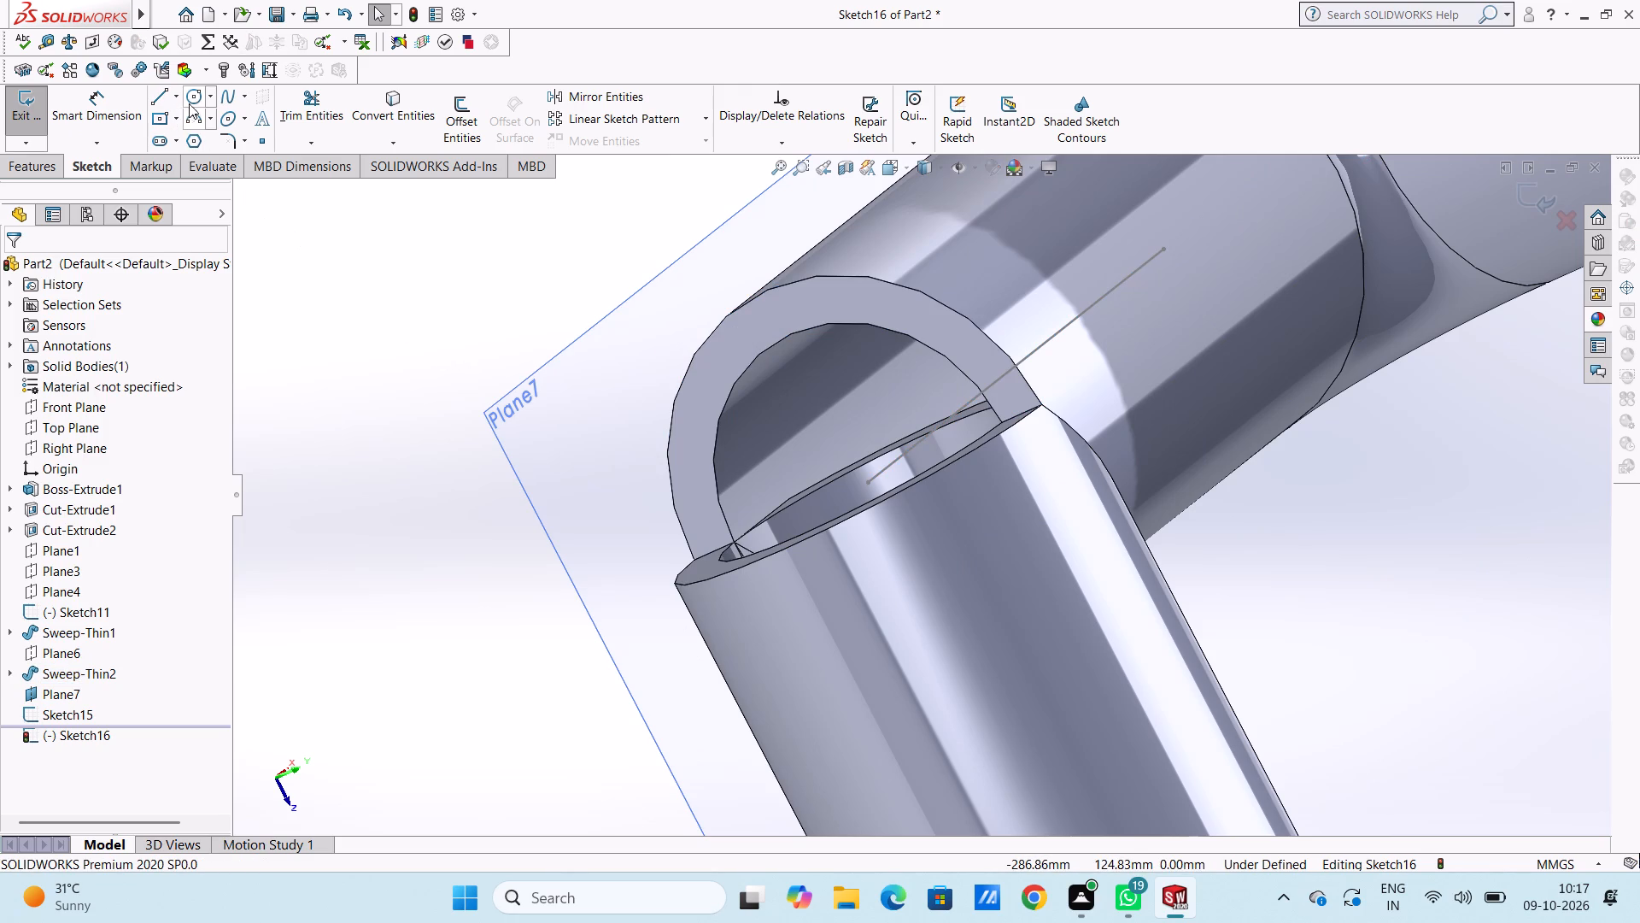
pyautogui.click(194, 96)
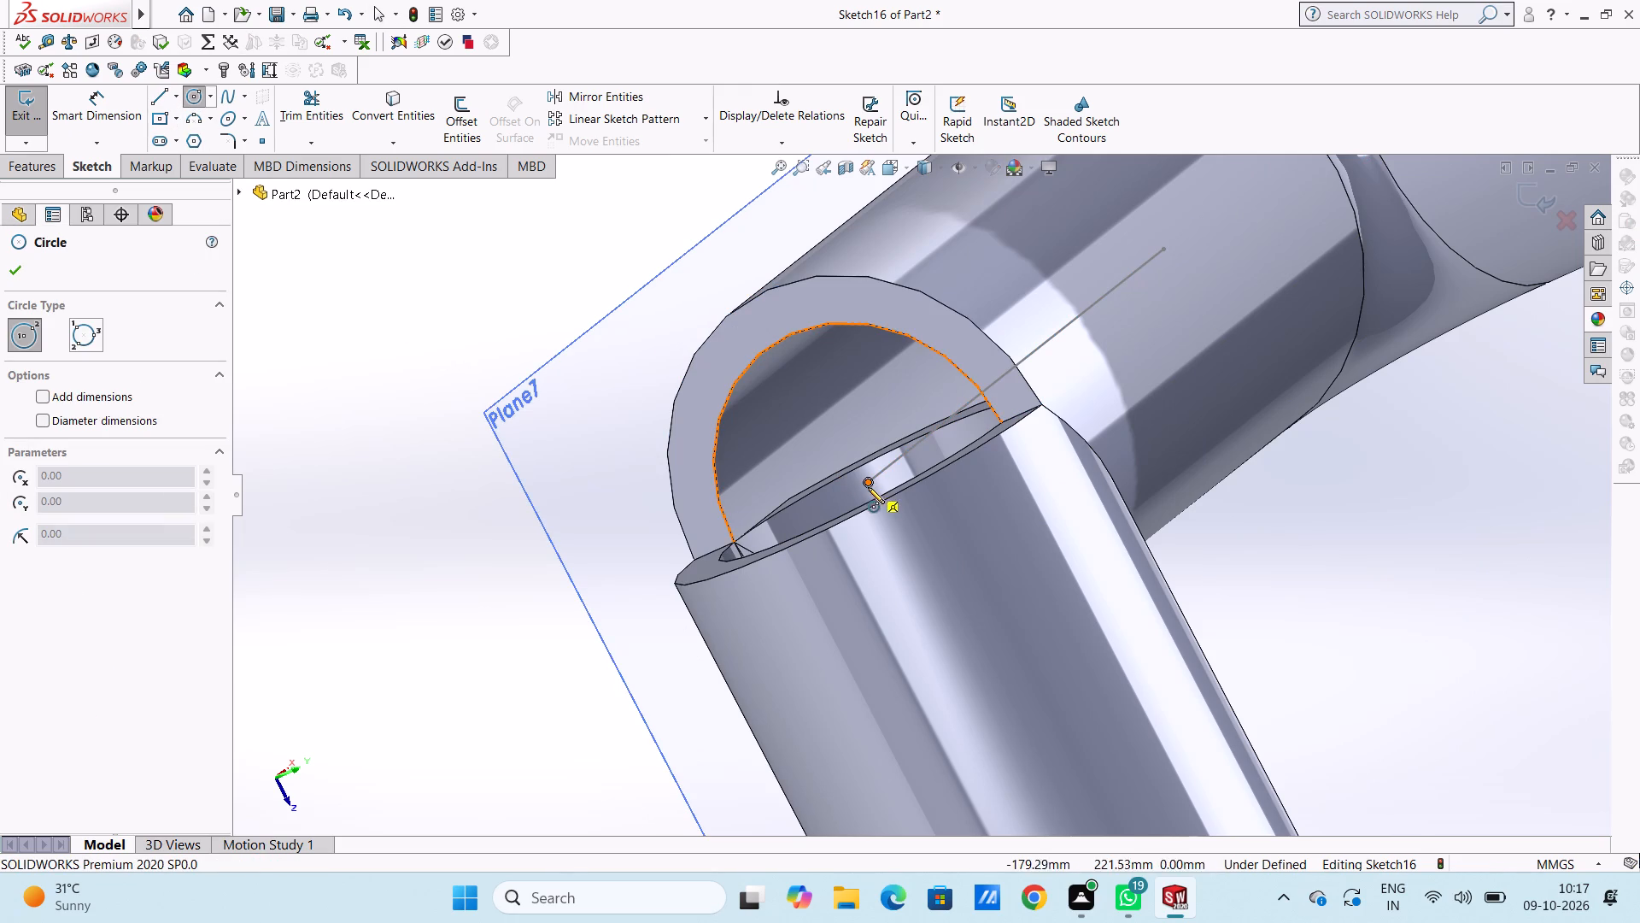
pyautogui.click(867, 484)
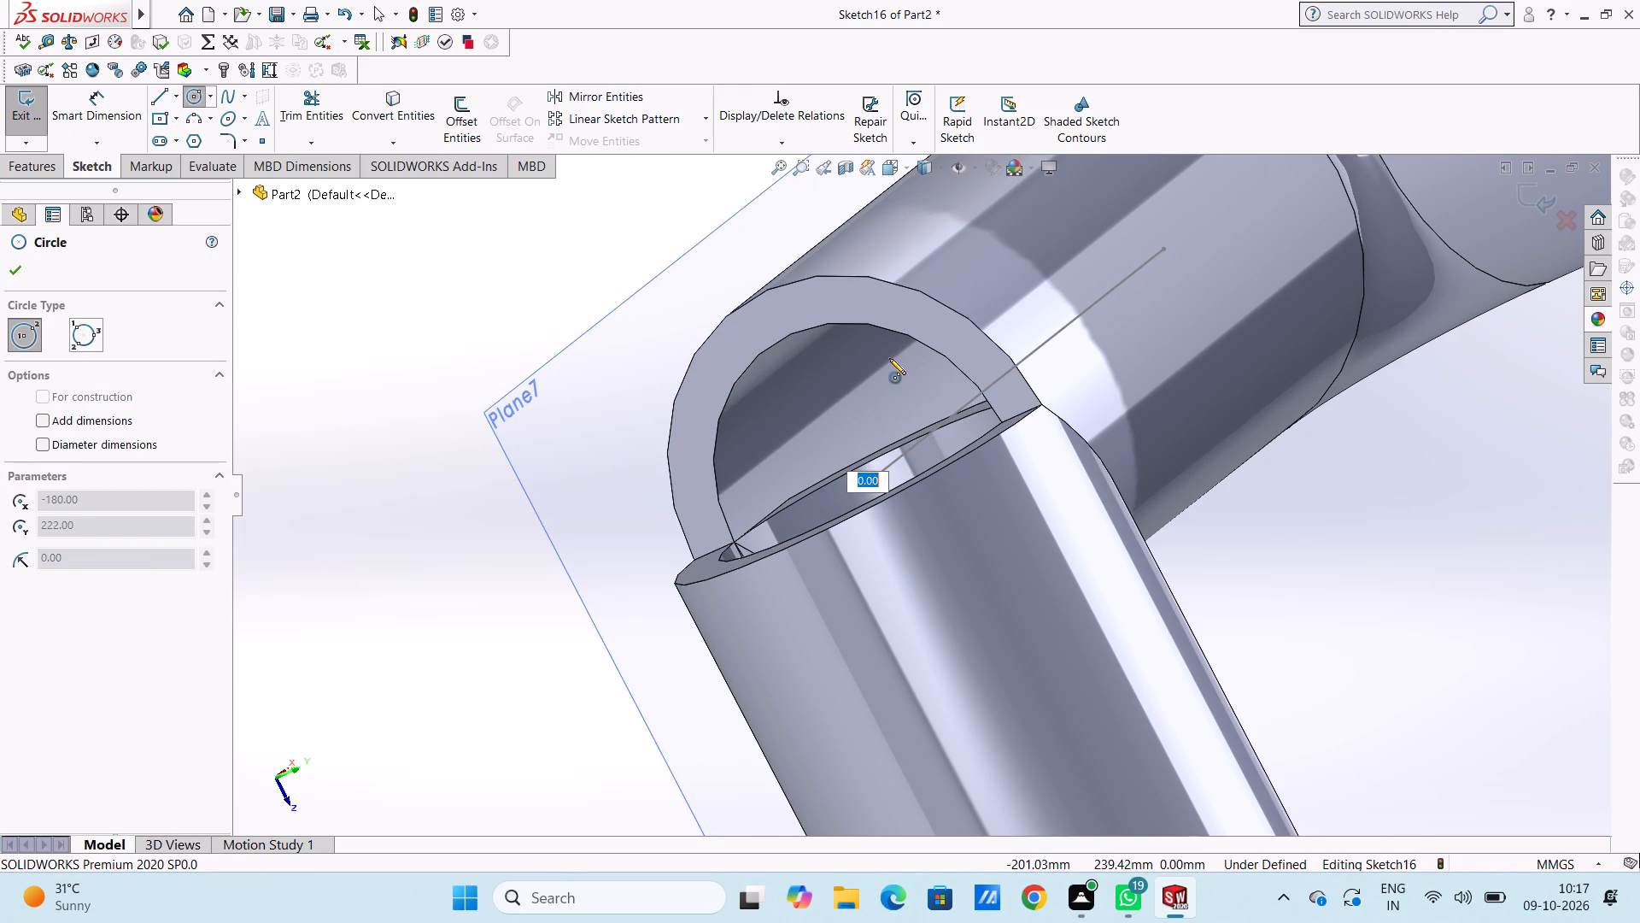
pyautogui.write('20')
pyautogui.press('Return')
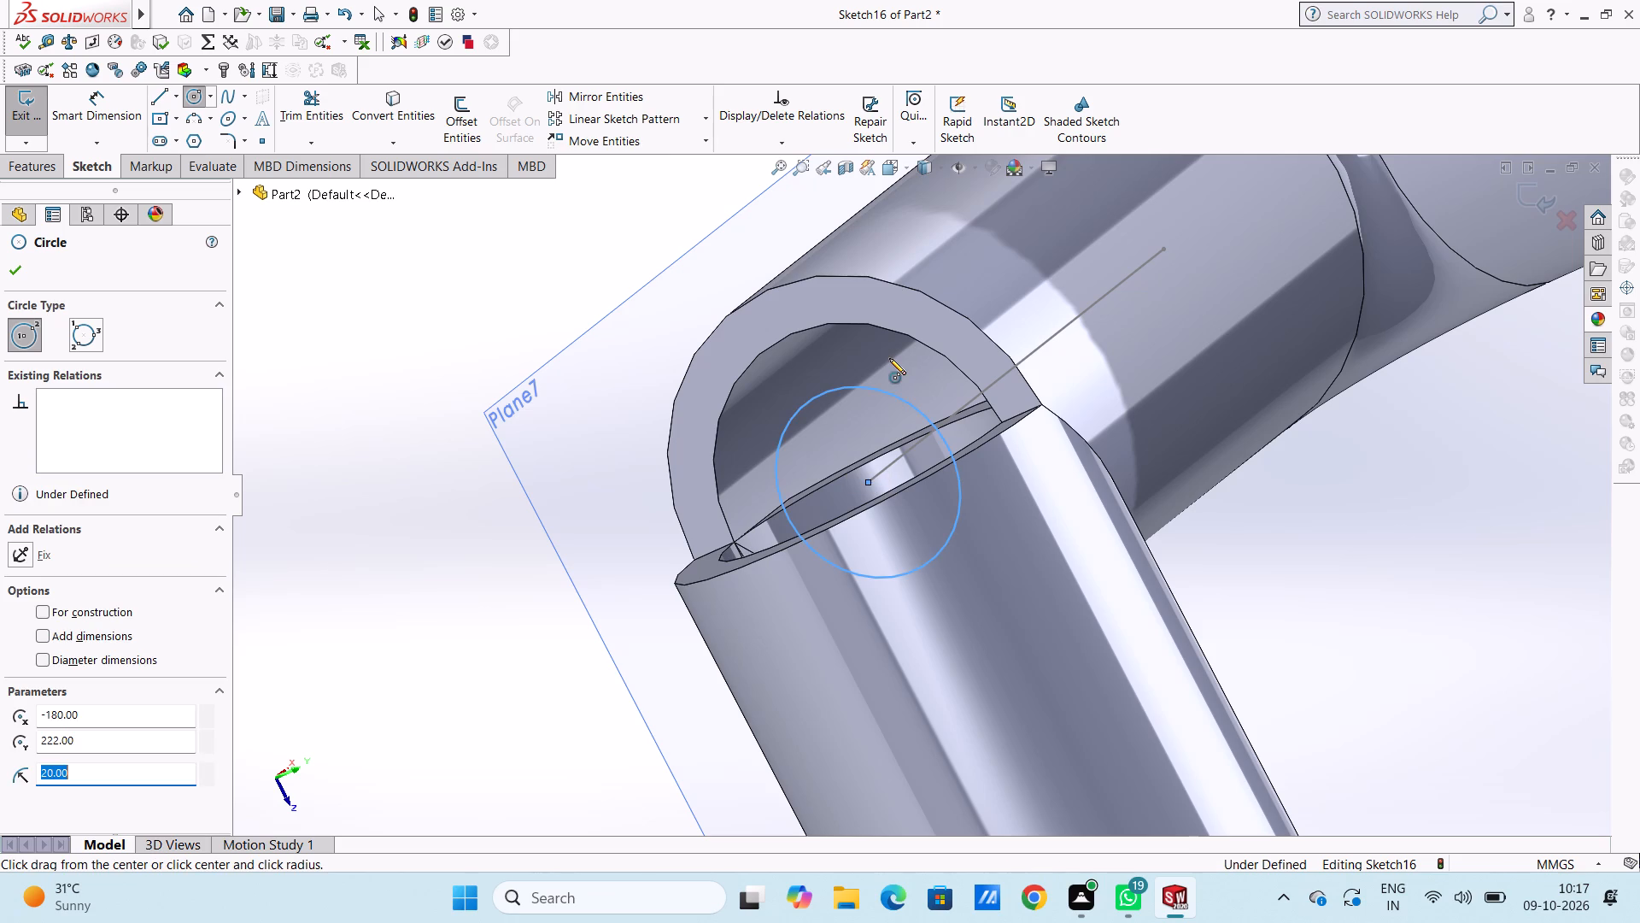
pyautogui.click(18, 269)
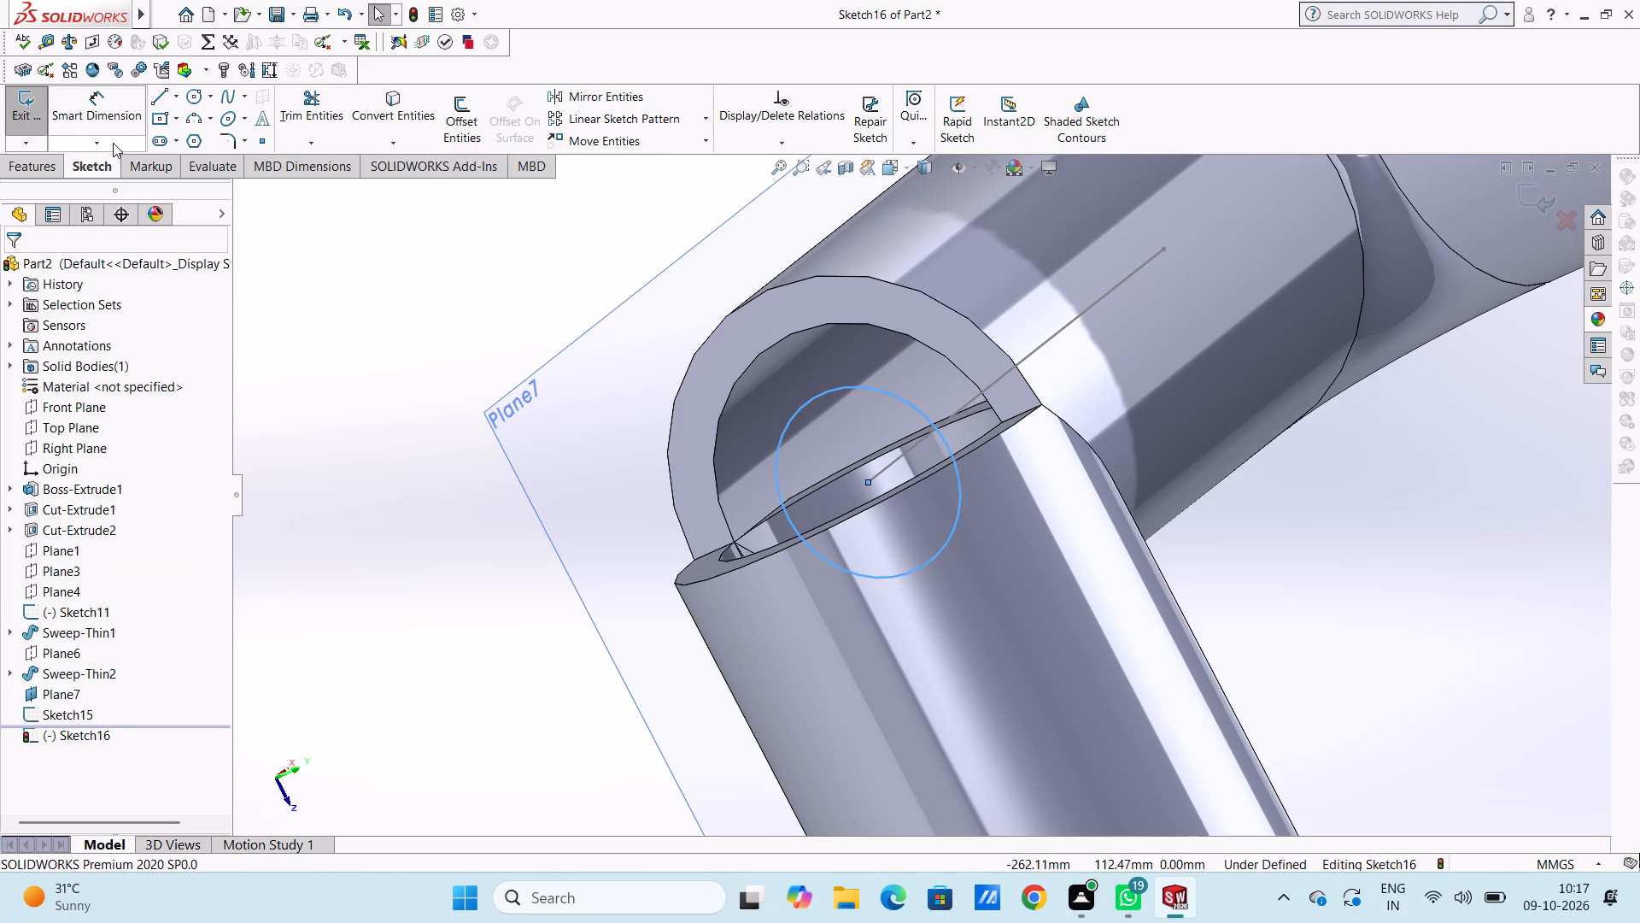
# Dimension the circle on the pipe's end face to a diameter of 67 mm.
pyautogui.click(116, 109)
pyautogui.click(811, 407)
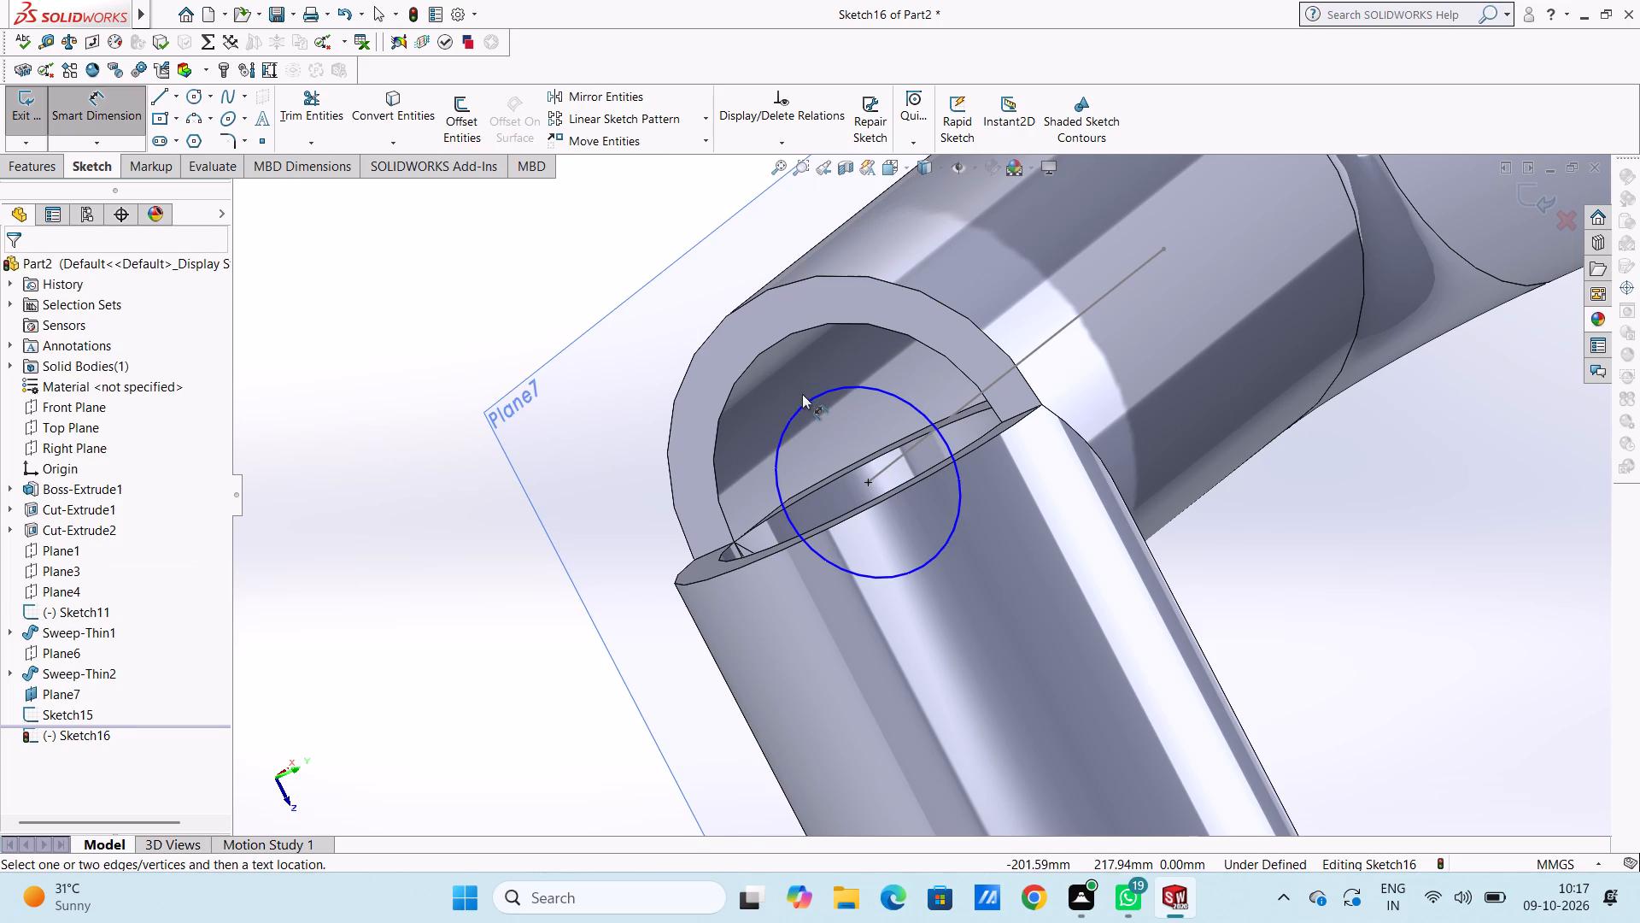
pyautogui.click(808, 399)
pyautogui.click(522, 279)
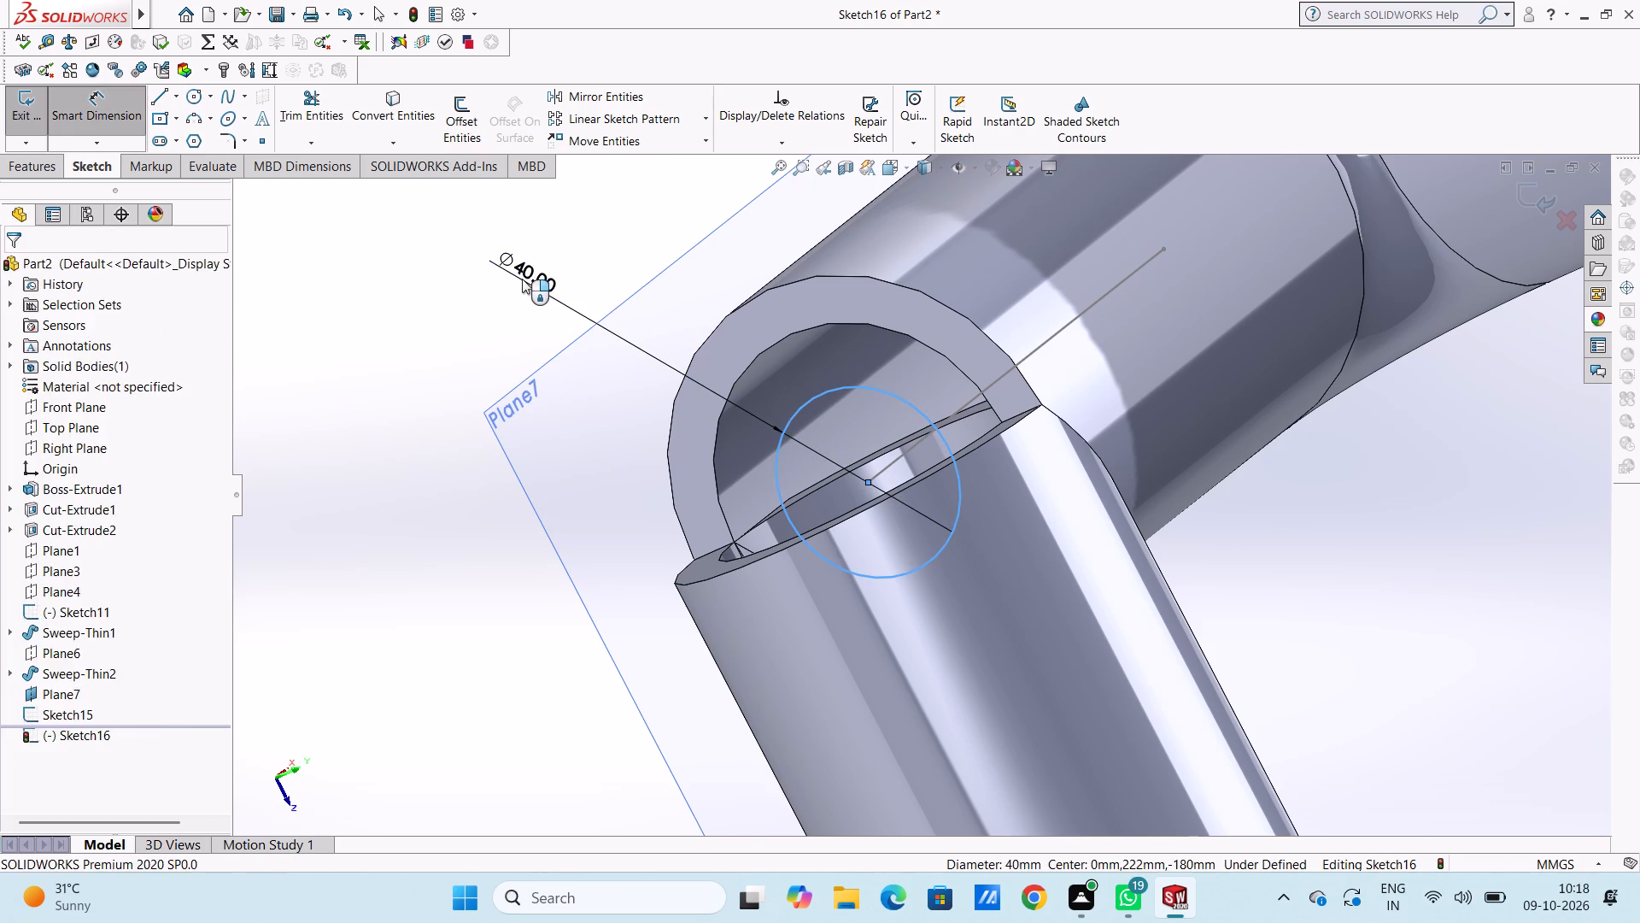
pyautogui.press('6')
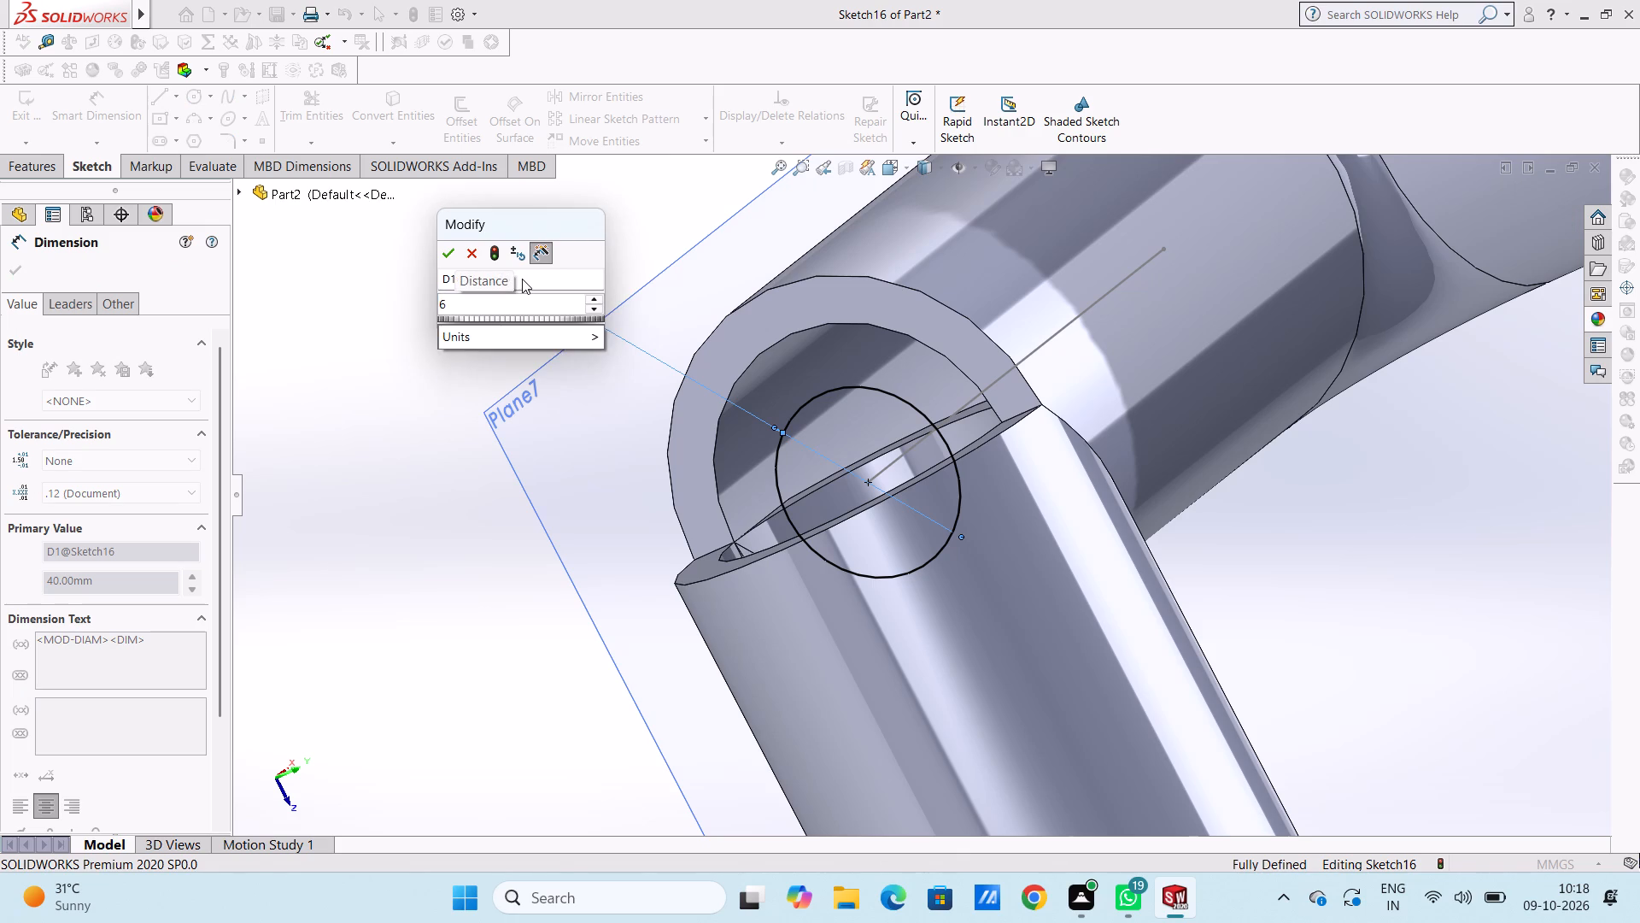
pyautogui.press('7')
pyautogui.press('Return')
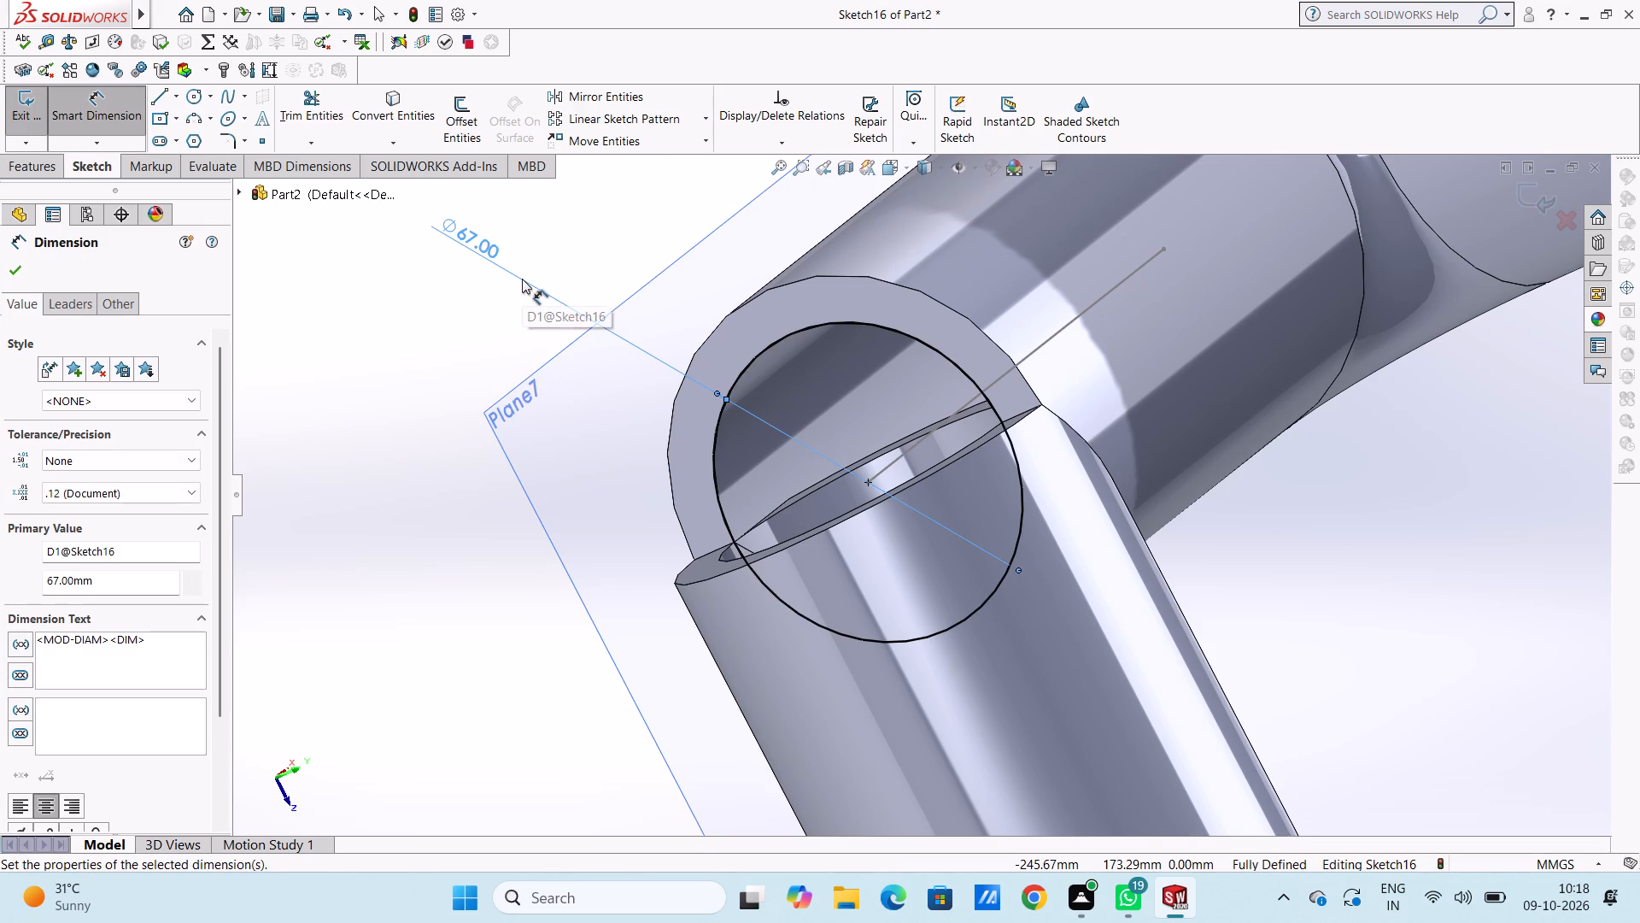
pyautogui.click(466, 321)
pyautogui.moveTo(592, 302); pyautogui.dragTo(552, 326, button='middle')
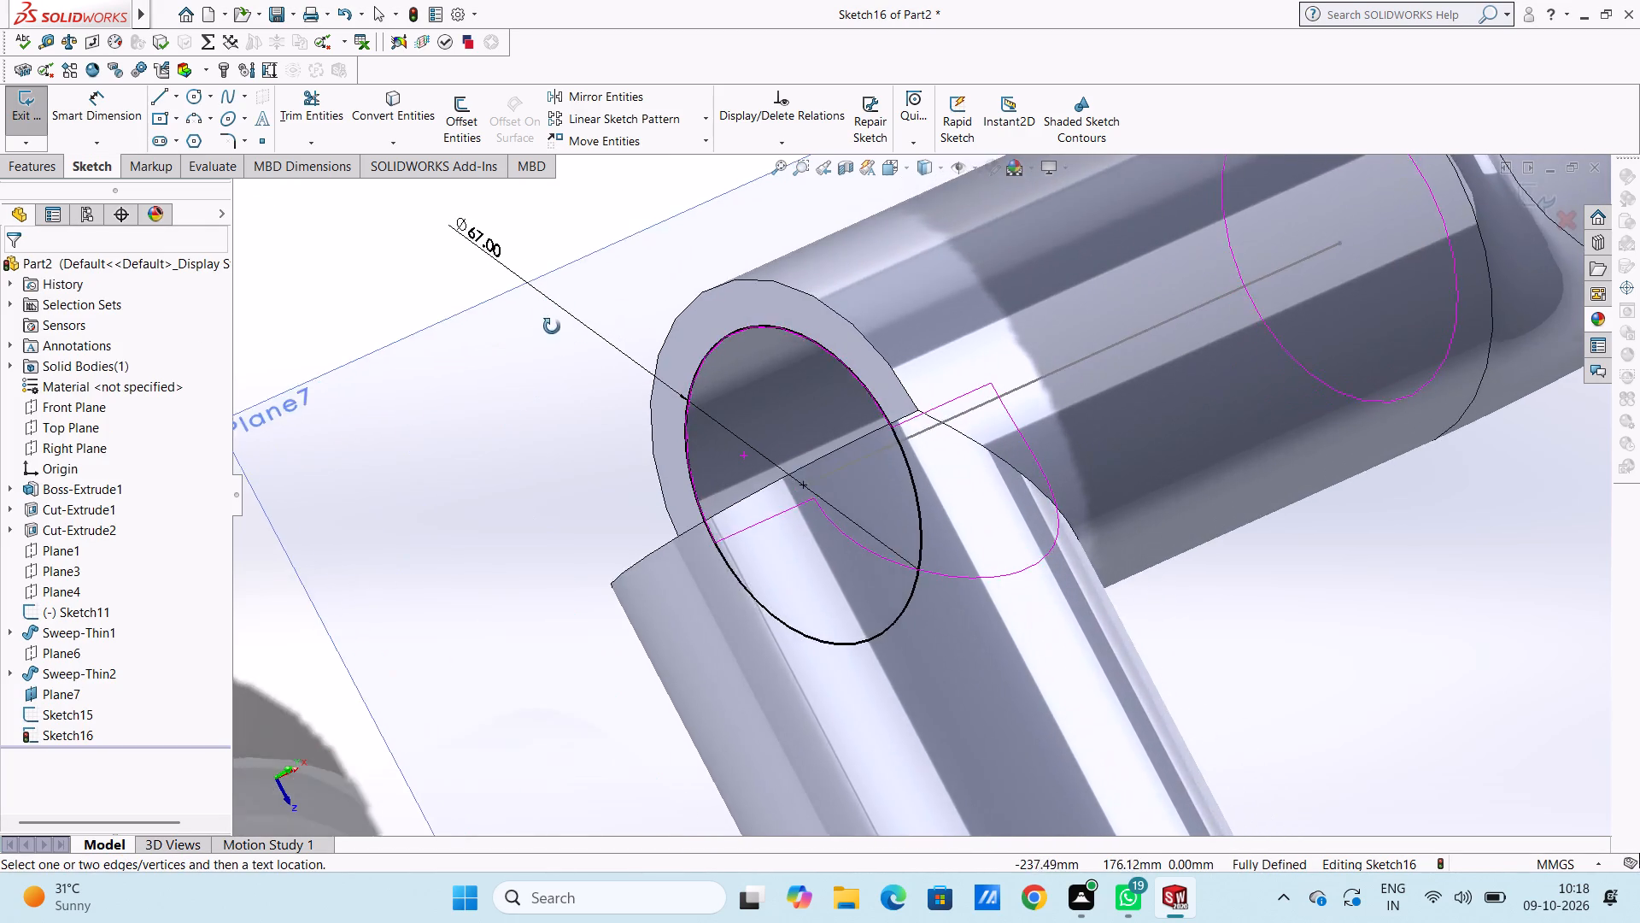
pyautogui.moveTo(552, 326); pyautogui.dragTo(563, 355, button='middle')
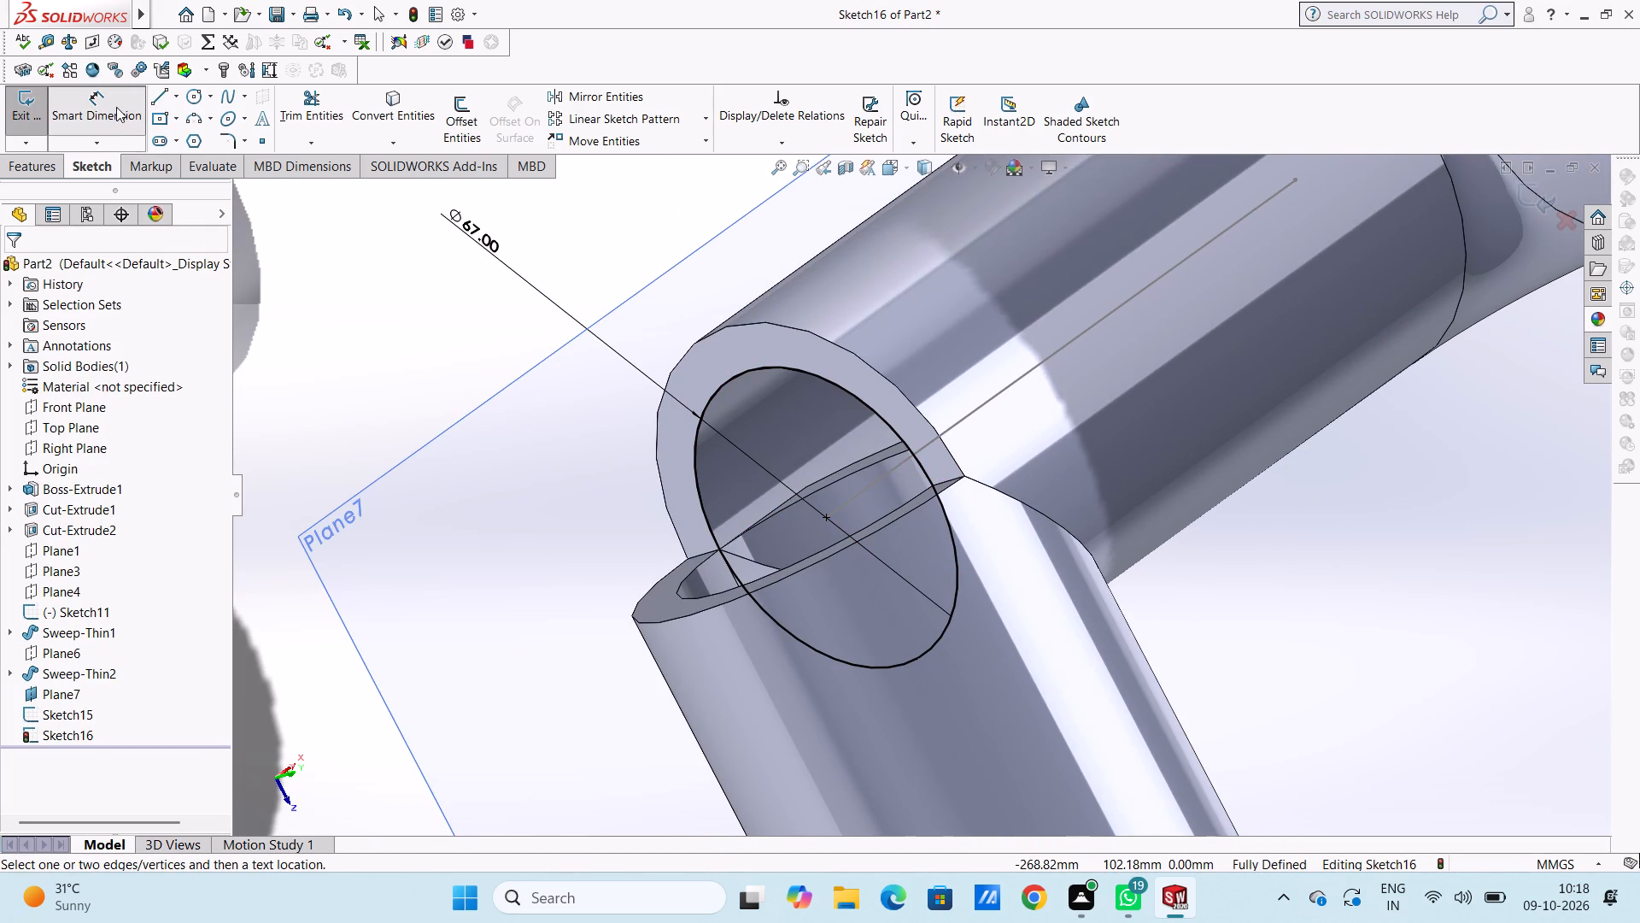
pyautogui.click(116, 106)
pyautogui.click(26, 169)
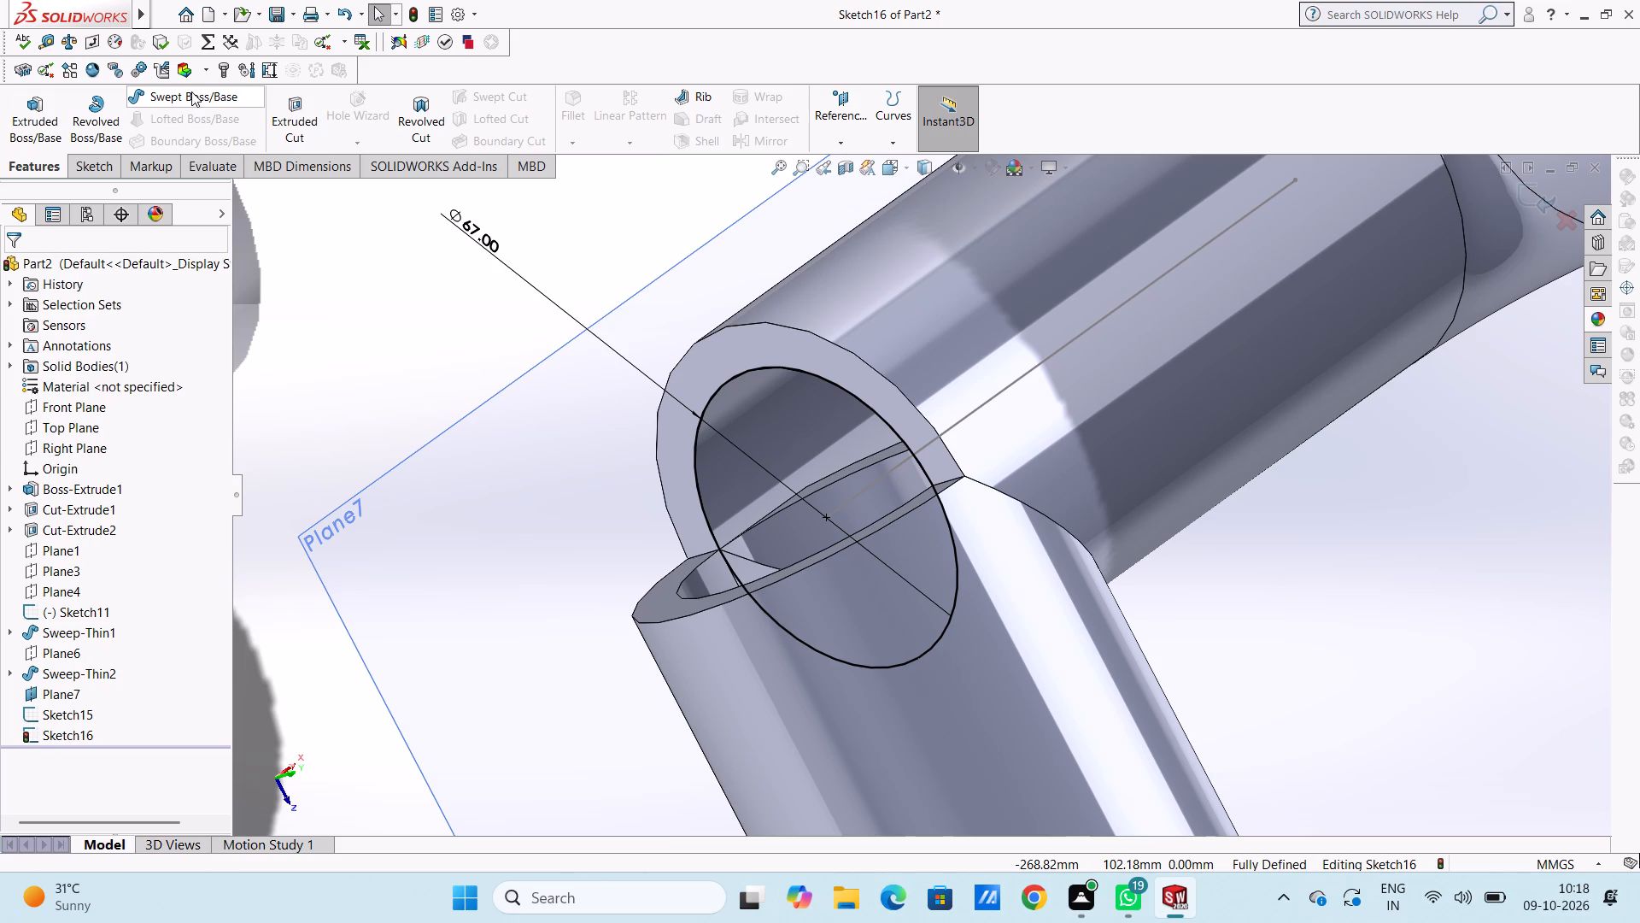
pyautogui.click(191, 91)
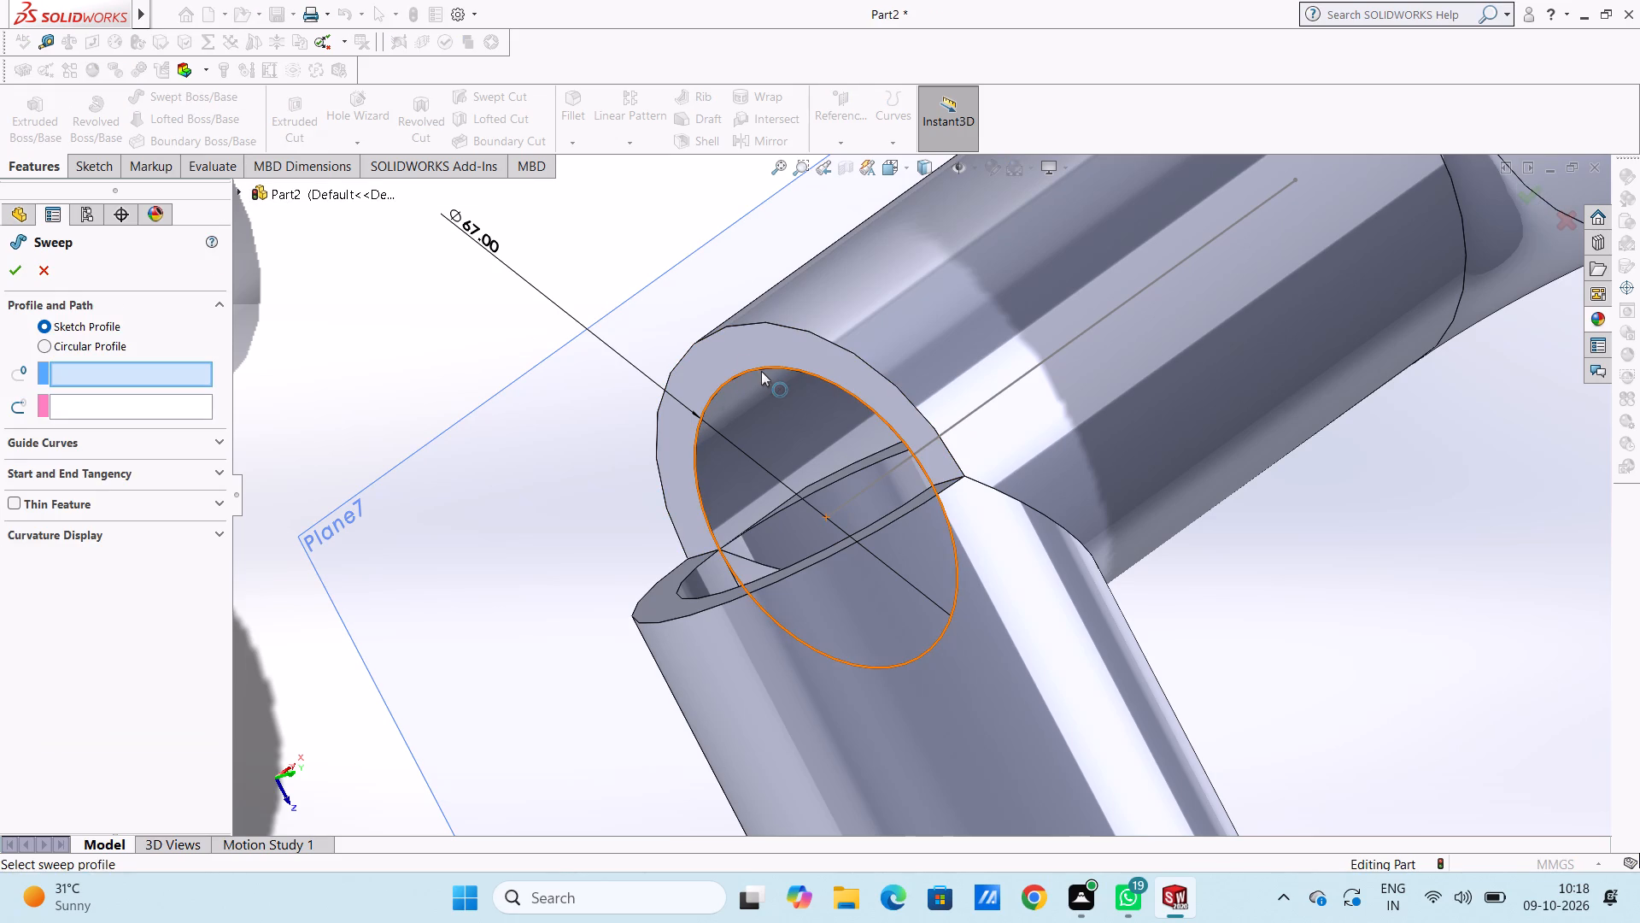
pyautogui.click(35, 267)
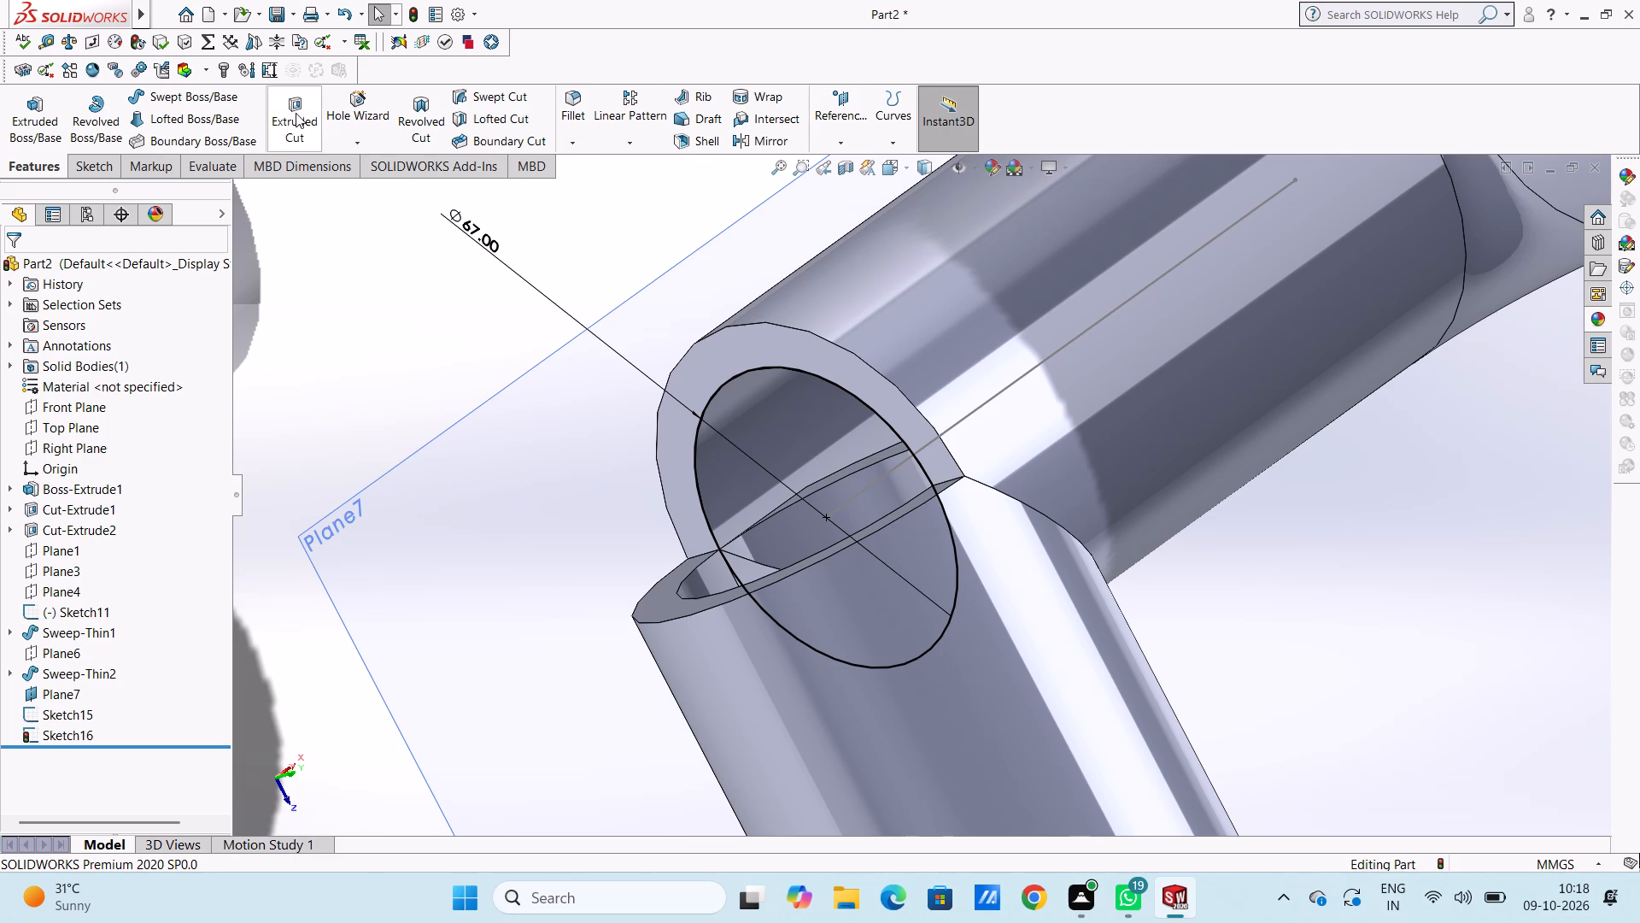
# Try to set up a thin Revolve from the path line sketch, including the 67 mm circle on the pipe's end face.
pyautogui.click(107, 109)
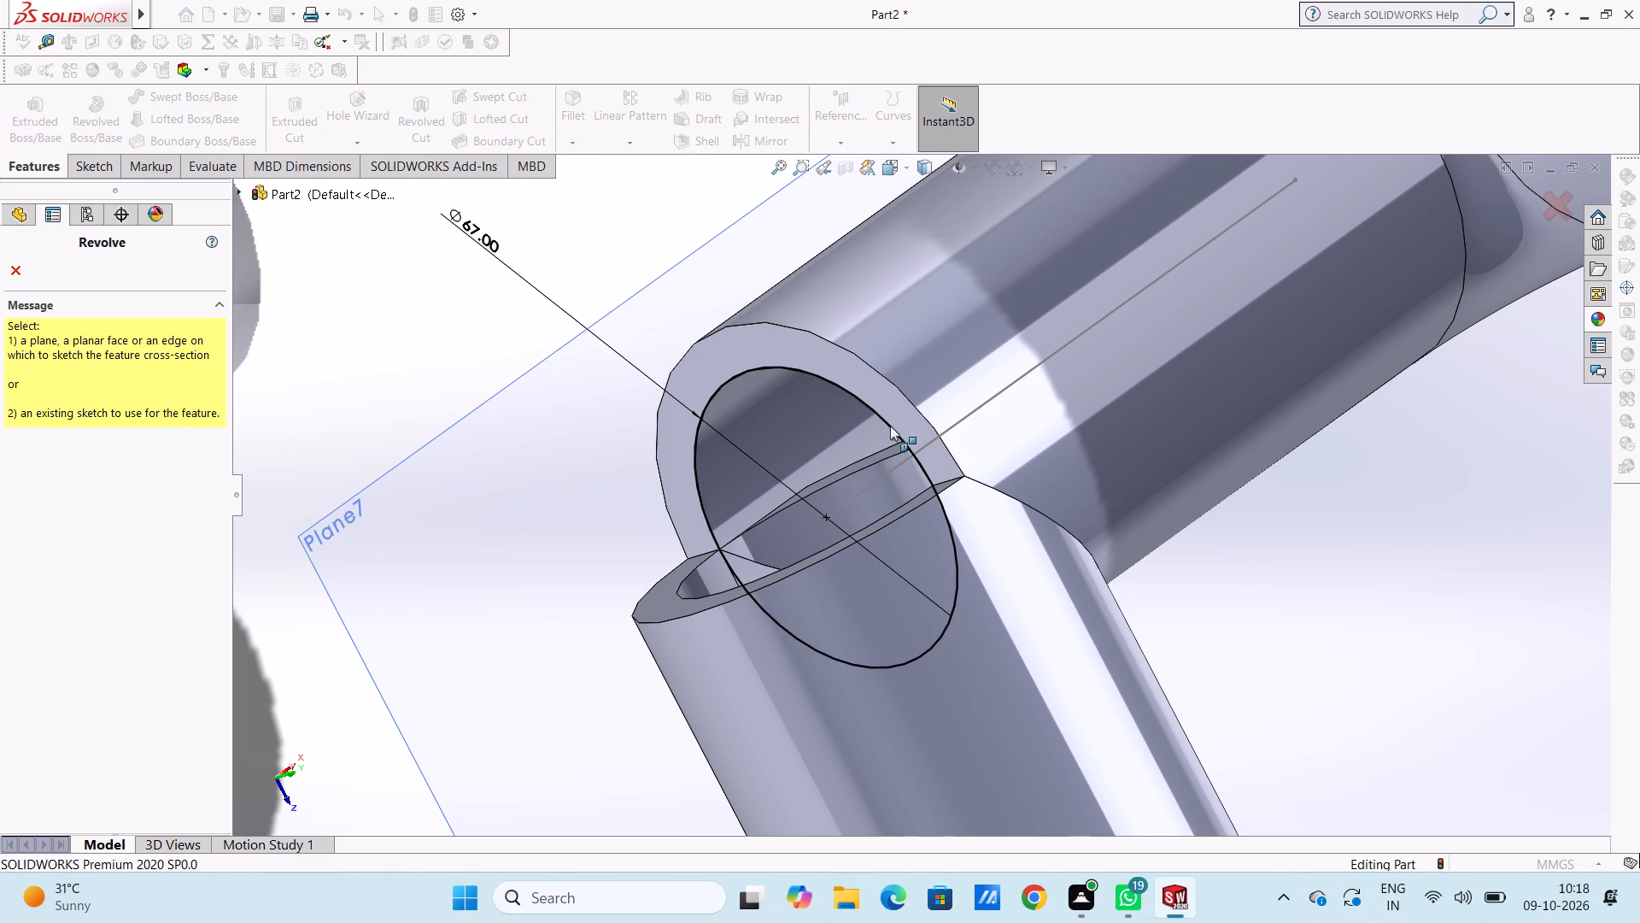
pyautogui.click(891, 470)
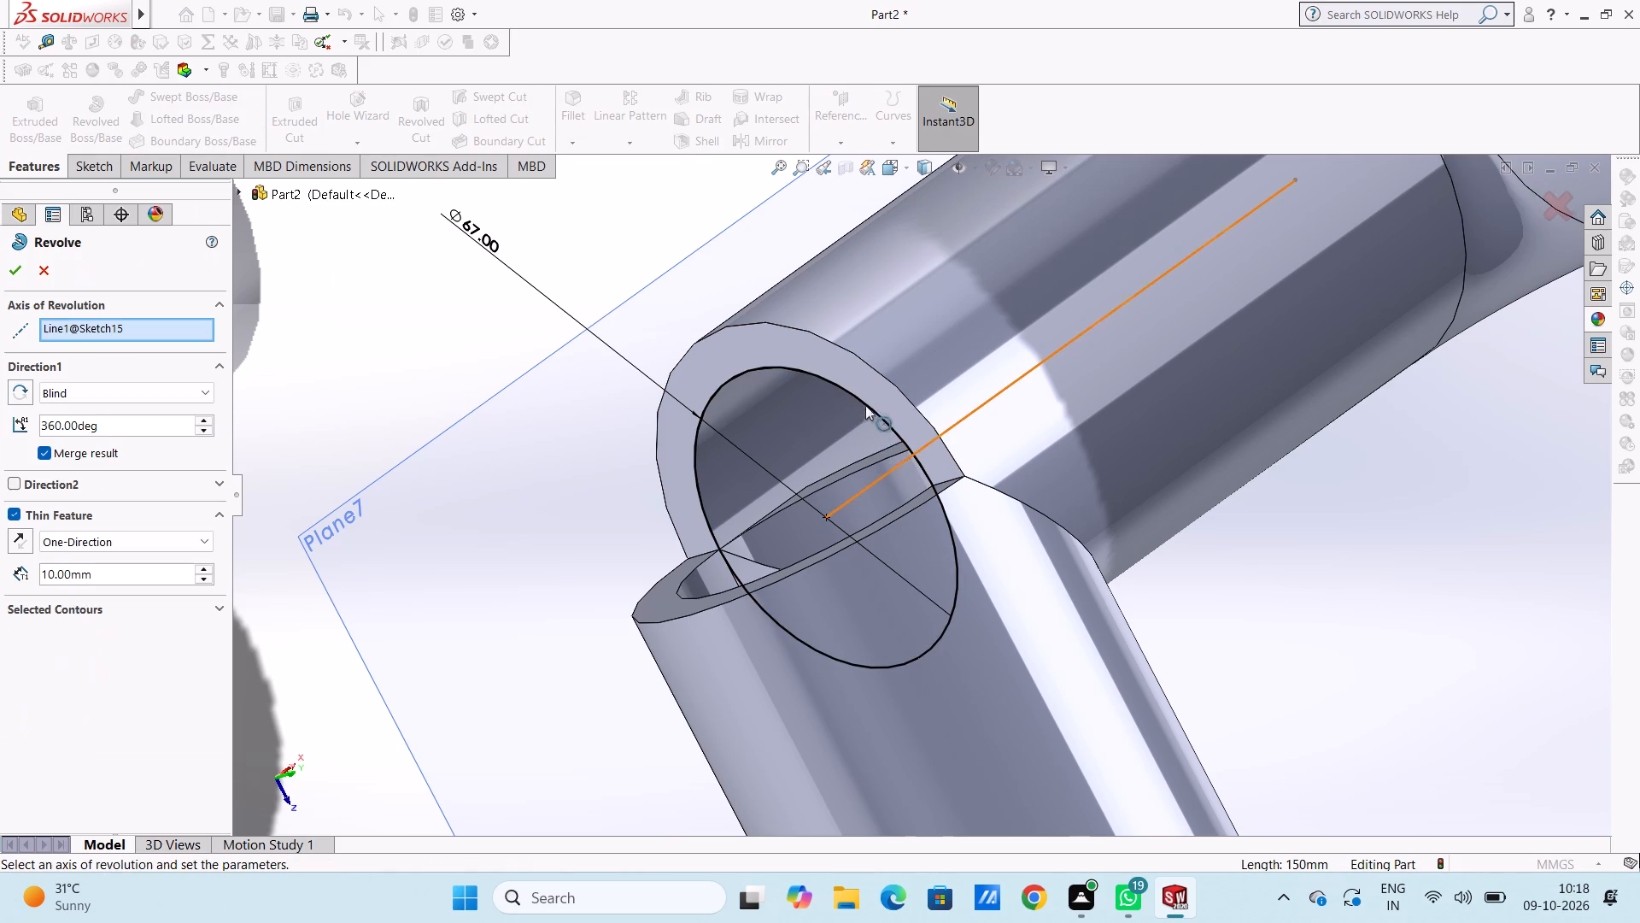
pyautogui.click(866, 400)
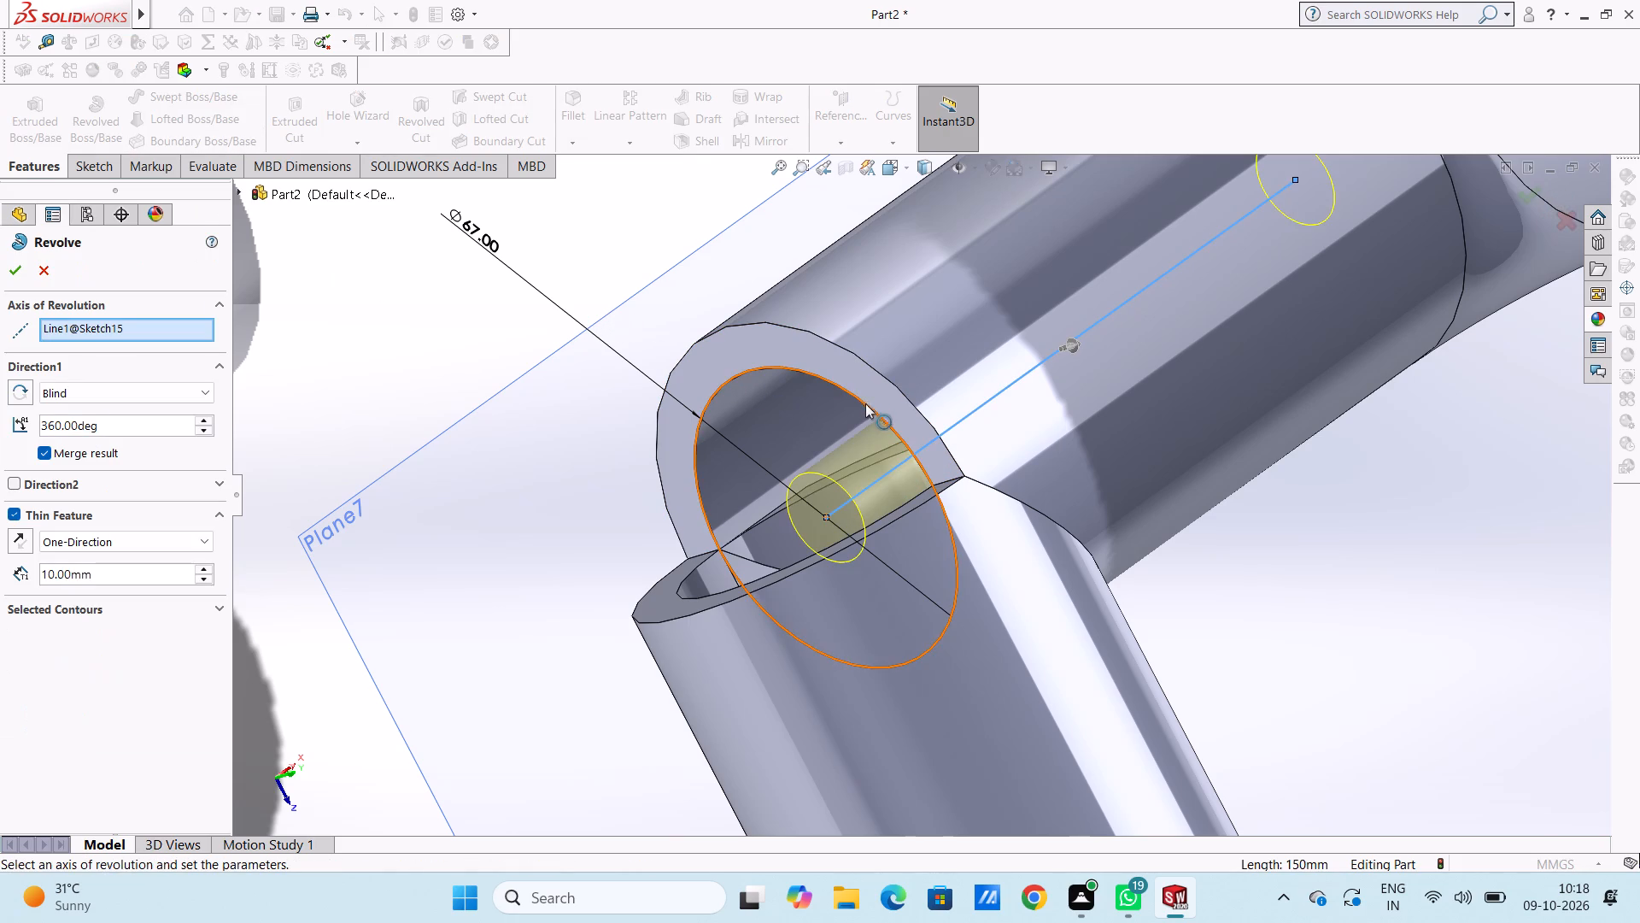
pyautogui.click(865, 403)
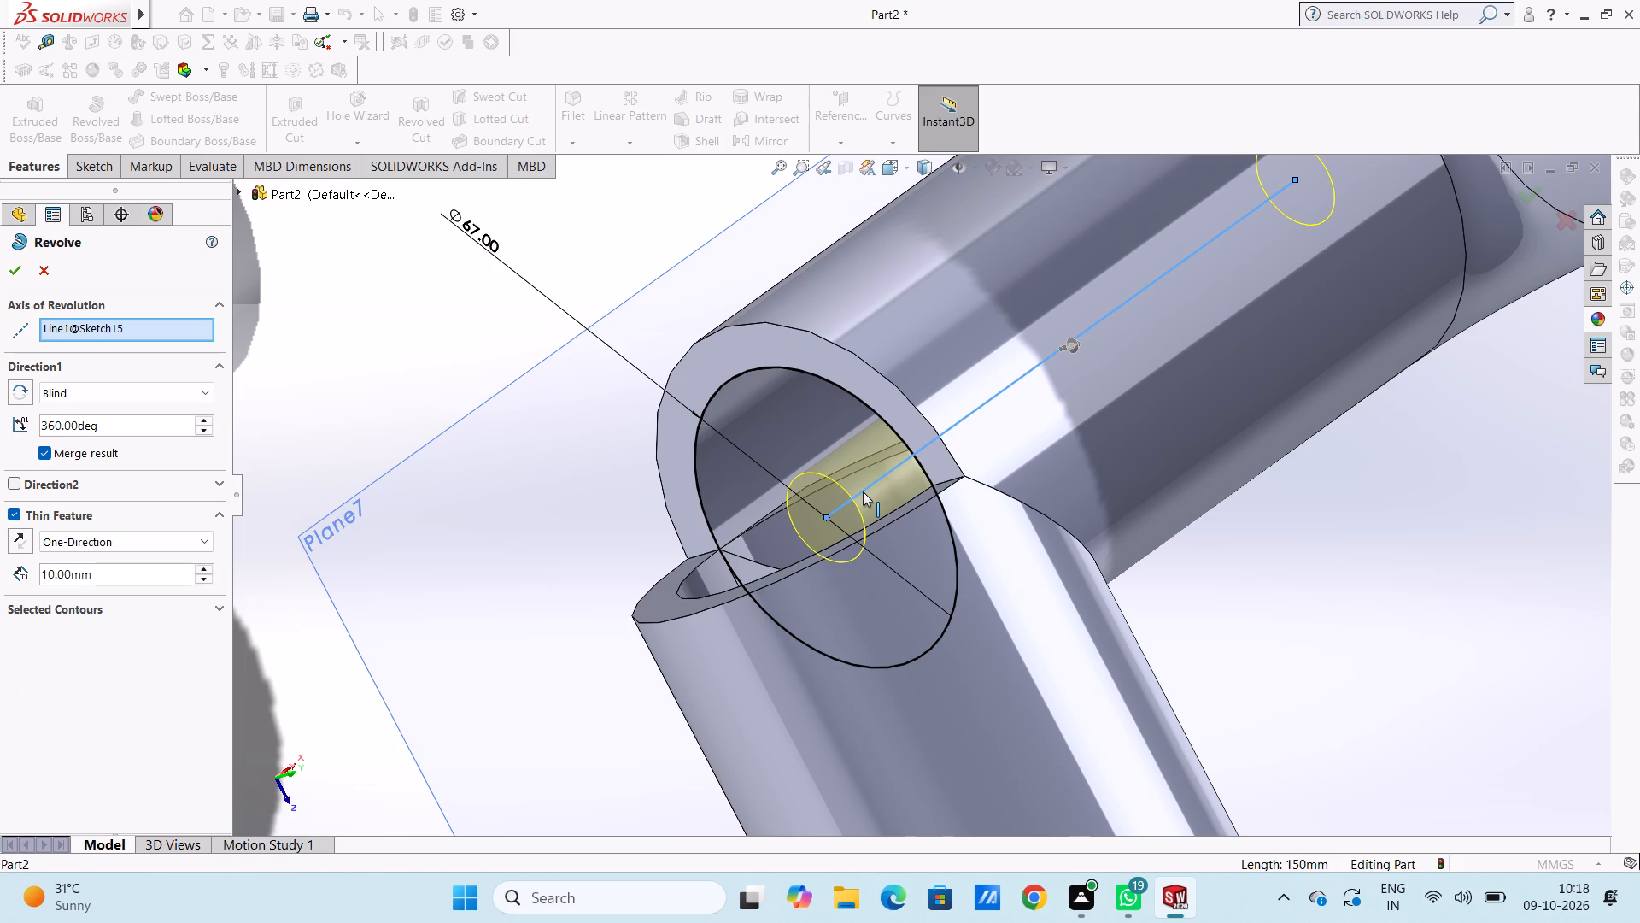
pyautogui.click(863, 491)
pyautogui.click(828, 384)
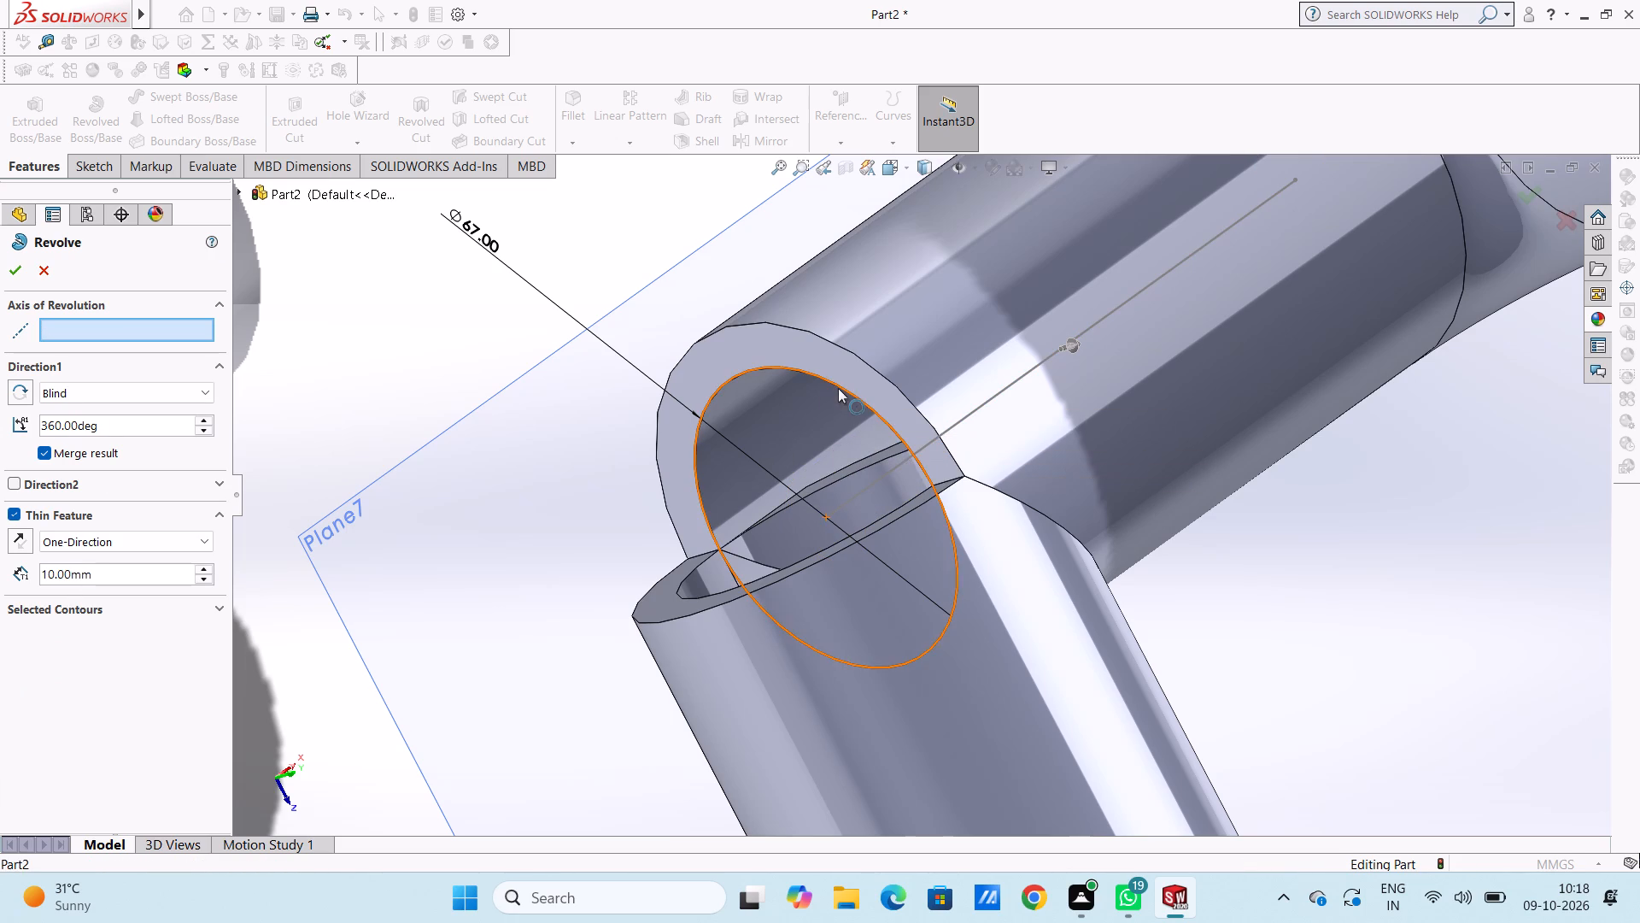
pyautogui.click(838, 388)
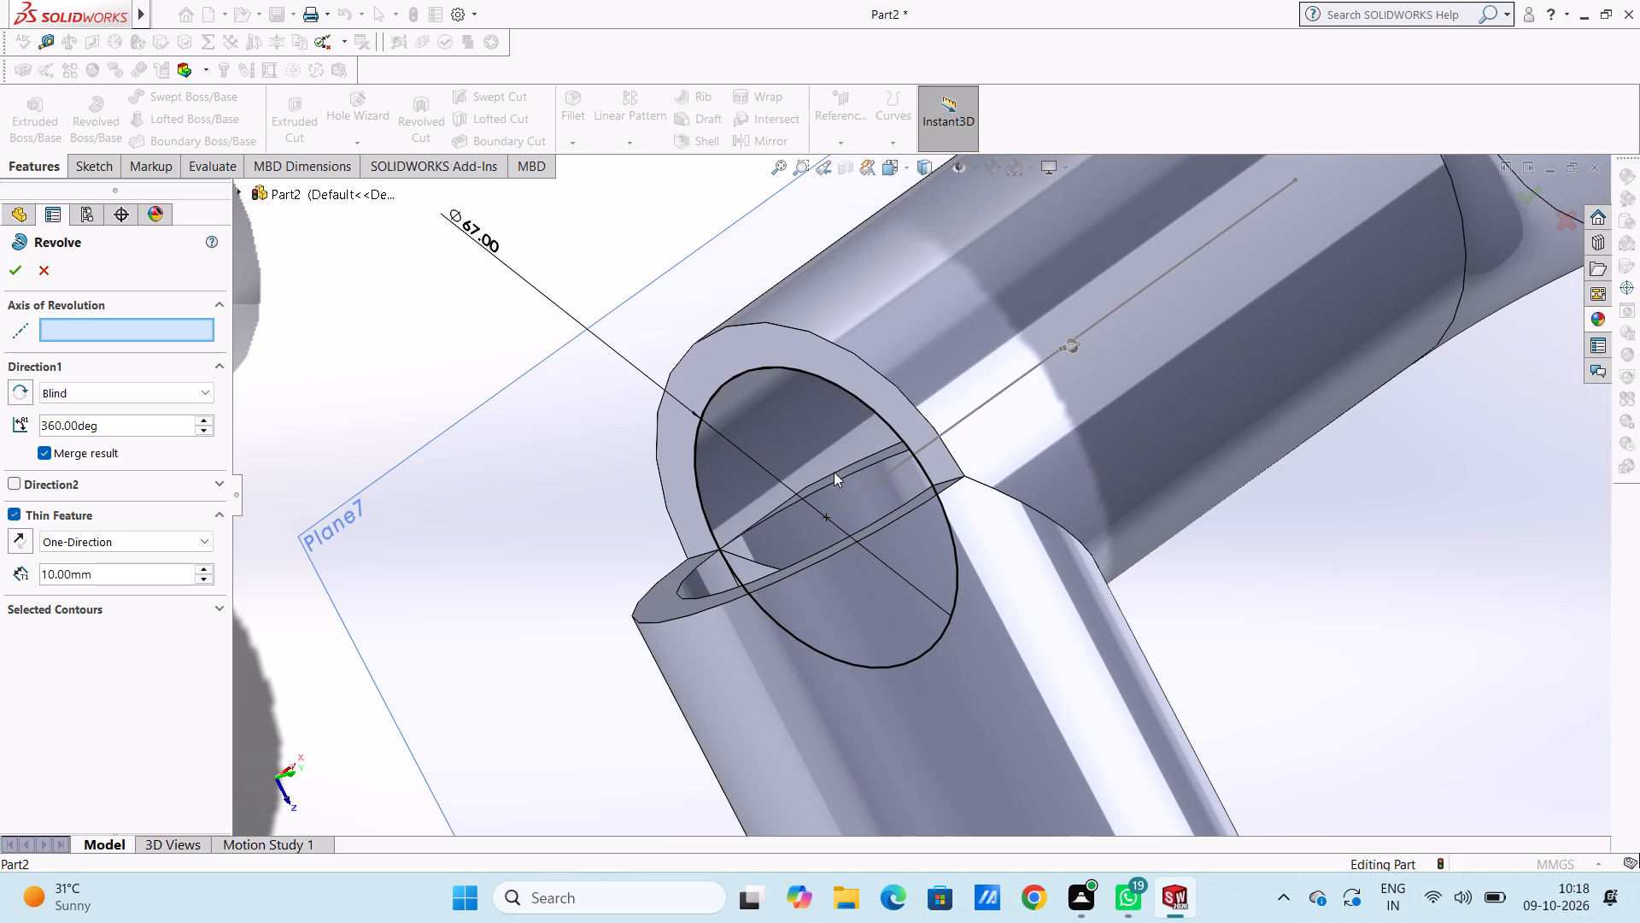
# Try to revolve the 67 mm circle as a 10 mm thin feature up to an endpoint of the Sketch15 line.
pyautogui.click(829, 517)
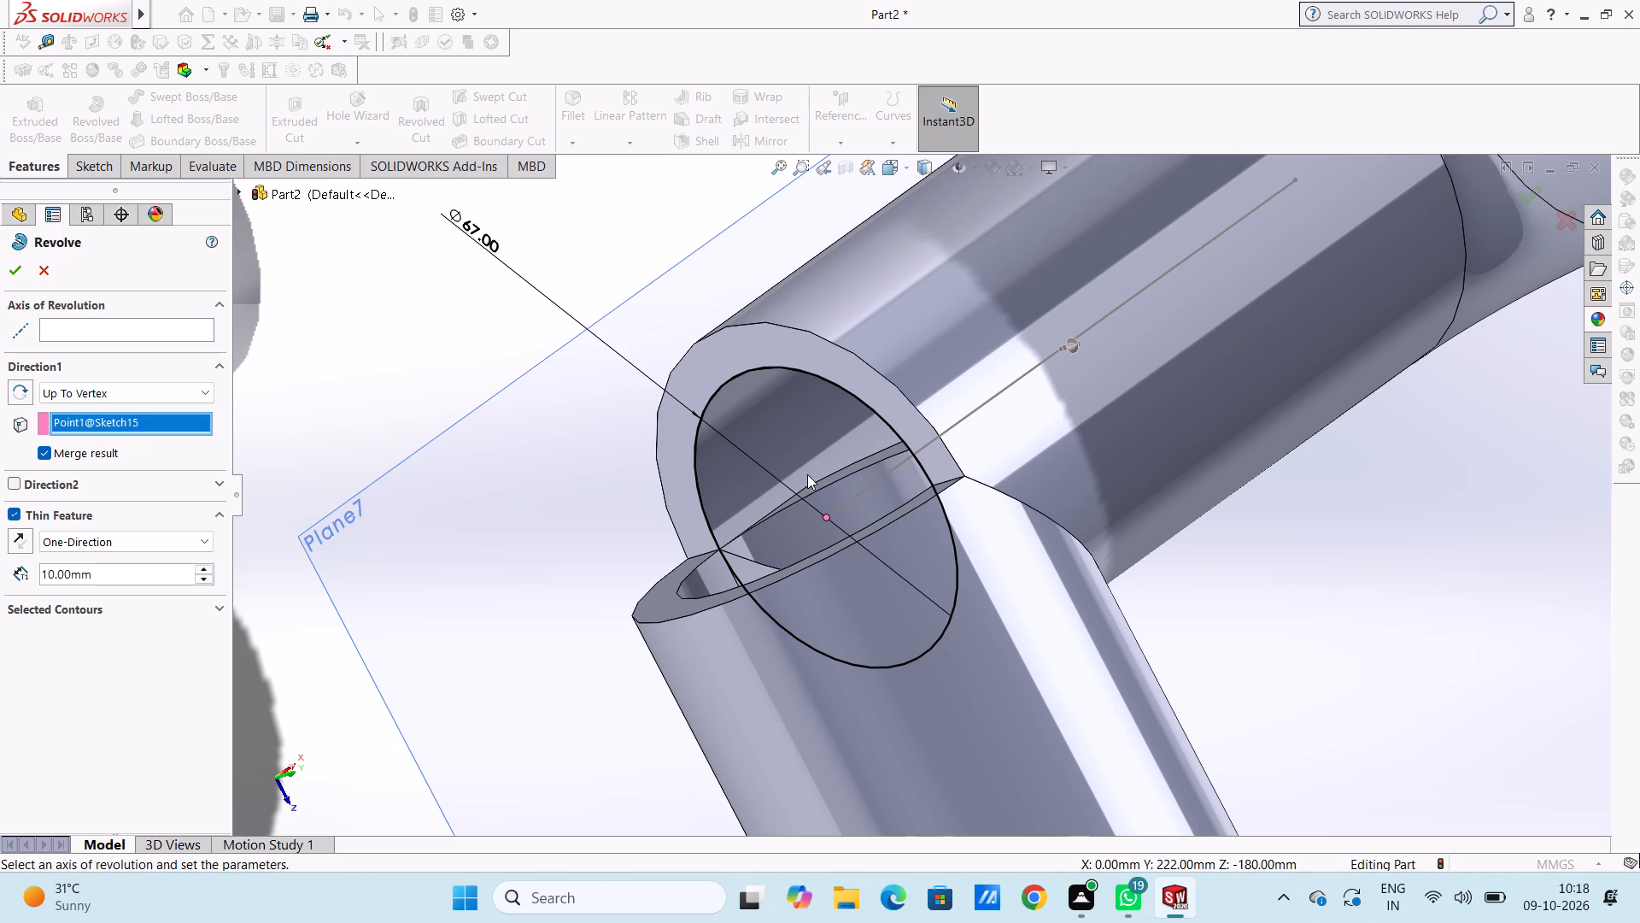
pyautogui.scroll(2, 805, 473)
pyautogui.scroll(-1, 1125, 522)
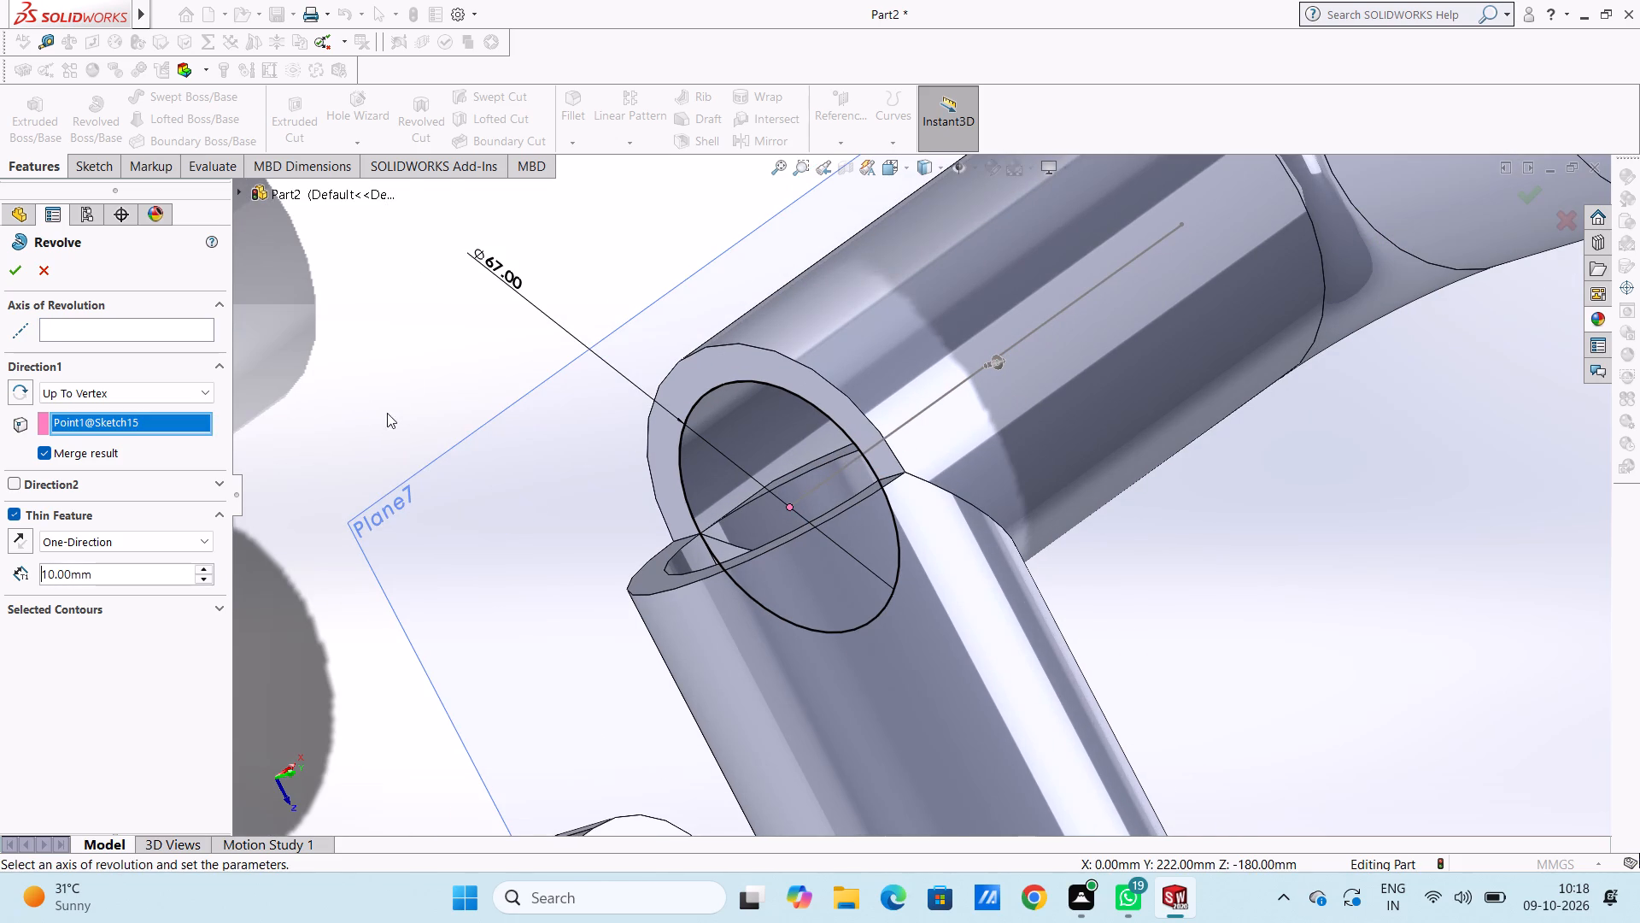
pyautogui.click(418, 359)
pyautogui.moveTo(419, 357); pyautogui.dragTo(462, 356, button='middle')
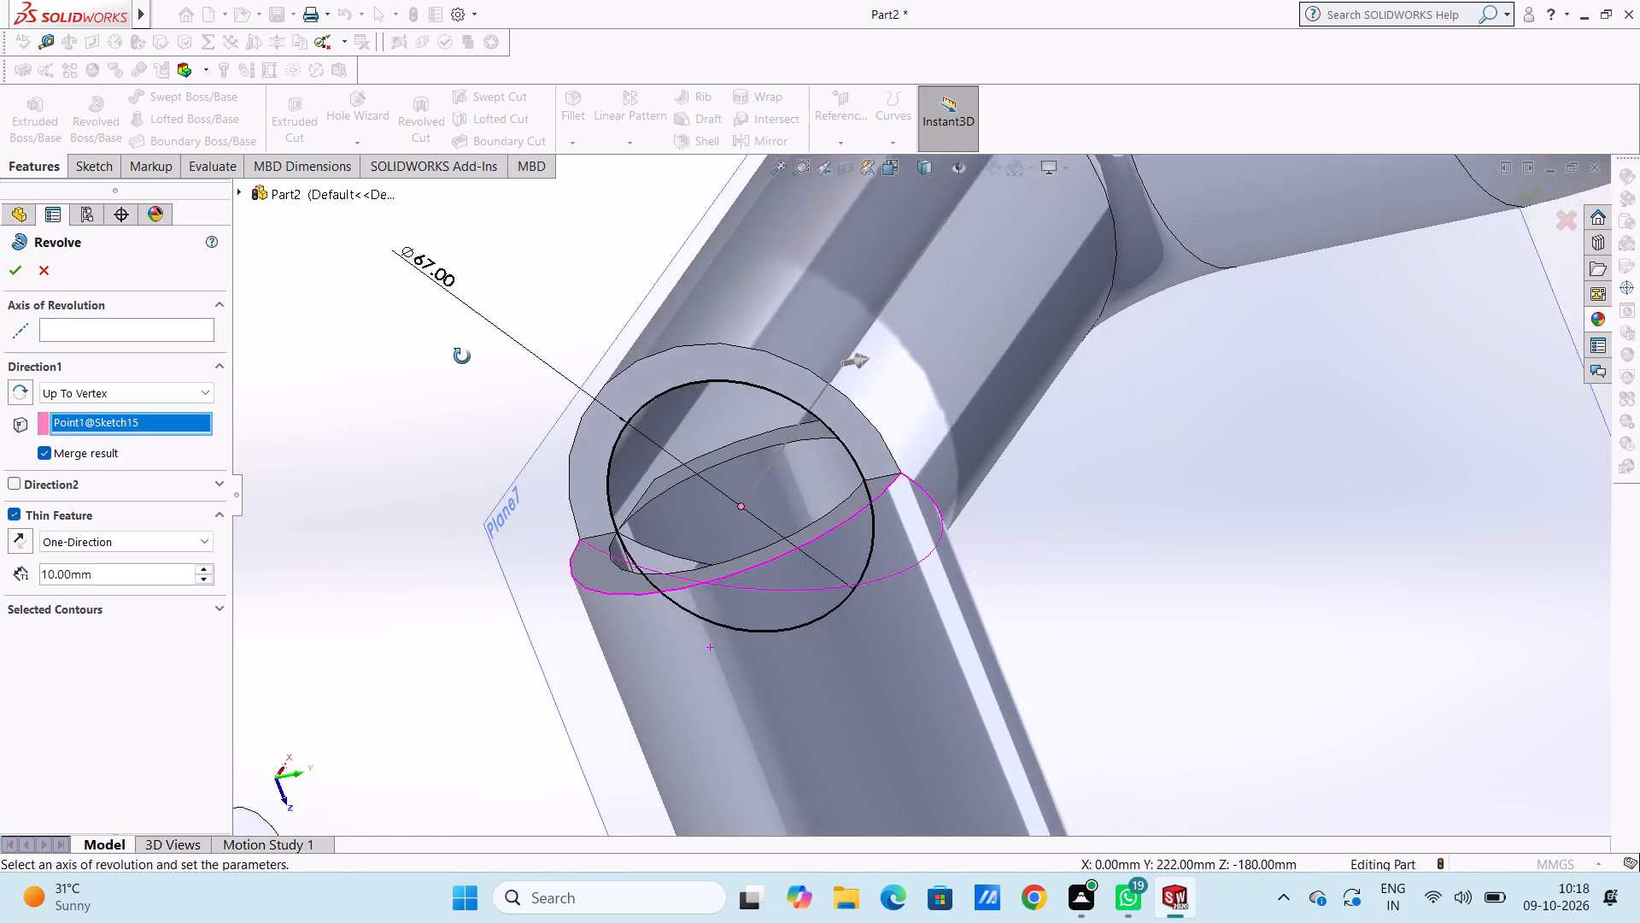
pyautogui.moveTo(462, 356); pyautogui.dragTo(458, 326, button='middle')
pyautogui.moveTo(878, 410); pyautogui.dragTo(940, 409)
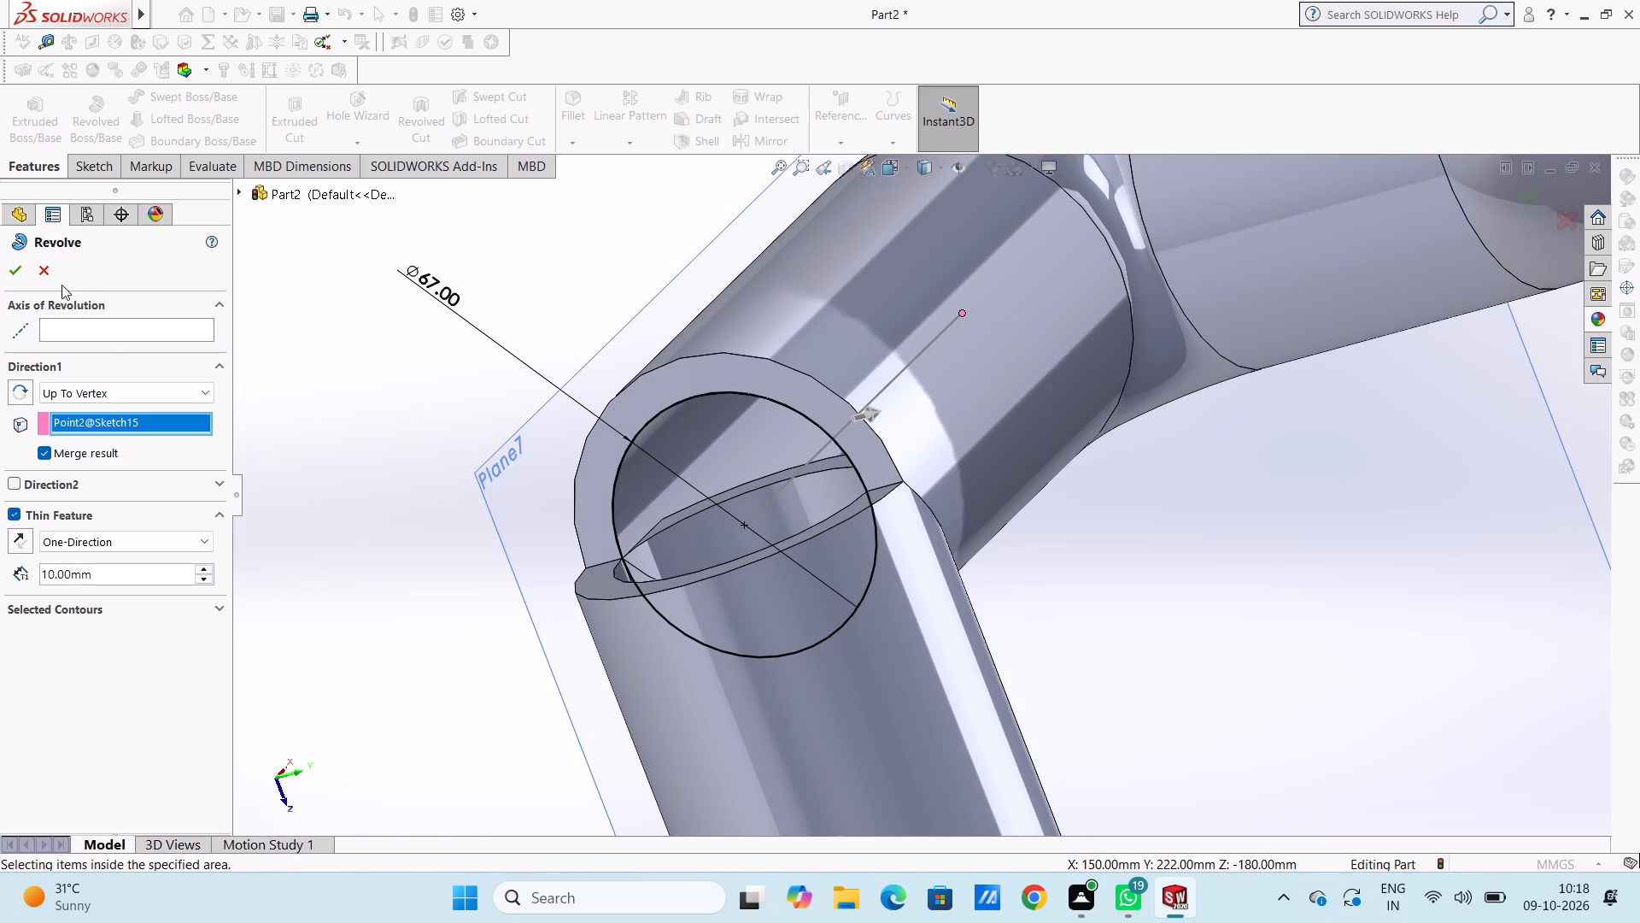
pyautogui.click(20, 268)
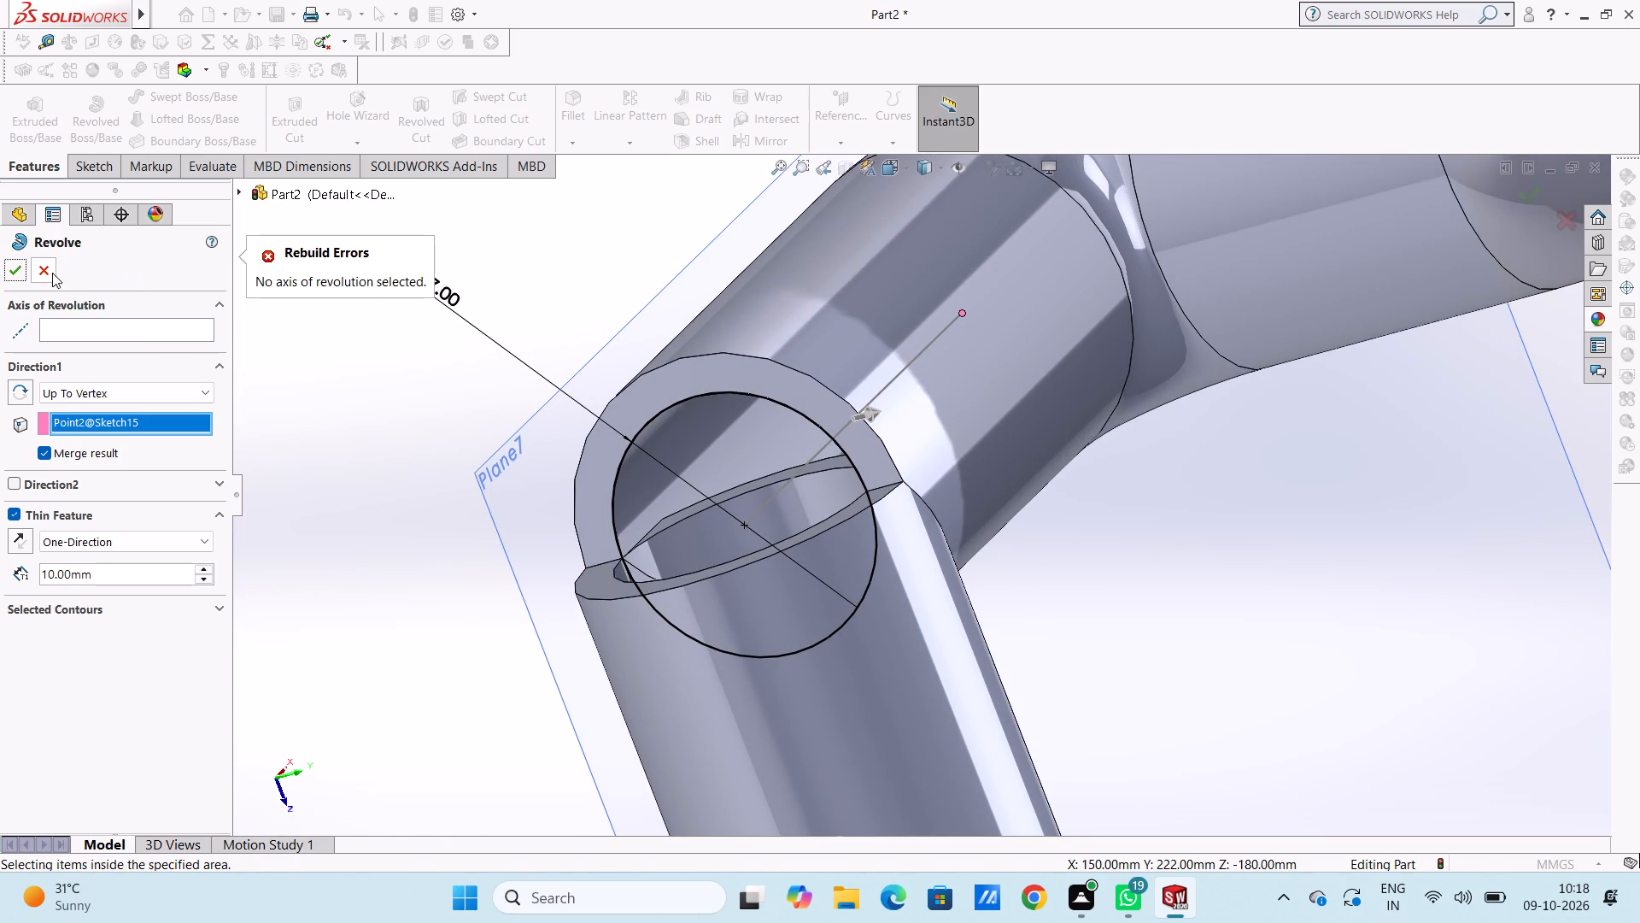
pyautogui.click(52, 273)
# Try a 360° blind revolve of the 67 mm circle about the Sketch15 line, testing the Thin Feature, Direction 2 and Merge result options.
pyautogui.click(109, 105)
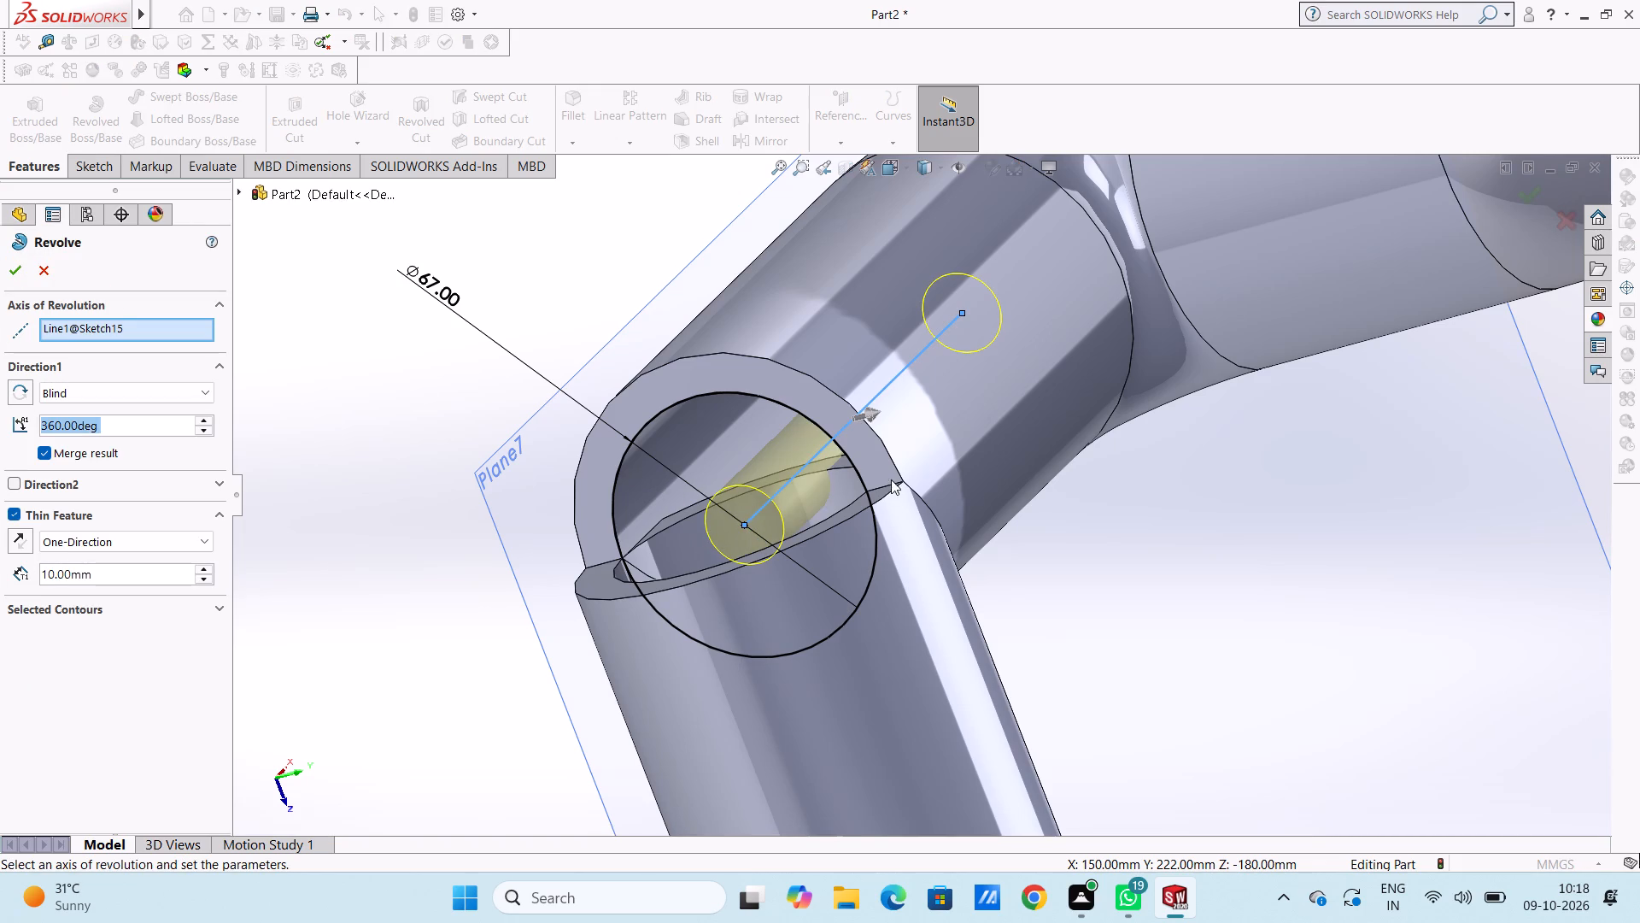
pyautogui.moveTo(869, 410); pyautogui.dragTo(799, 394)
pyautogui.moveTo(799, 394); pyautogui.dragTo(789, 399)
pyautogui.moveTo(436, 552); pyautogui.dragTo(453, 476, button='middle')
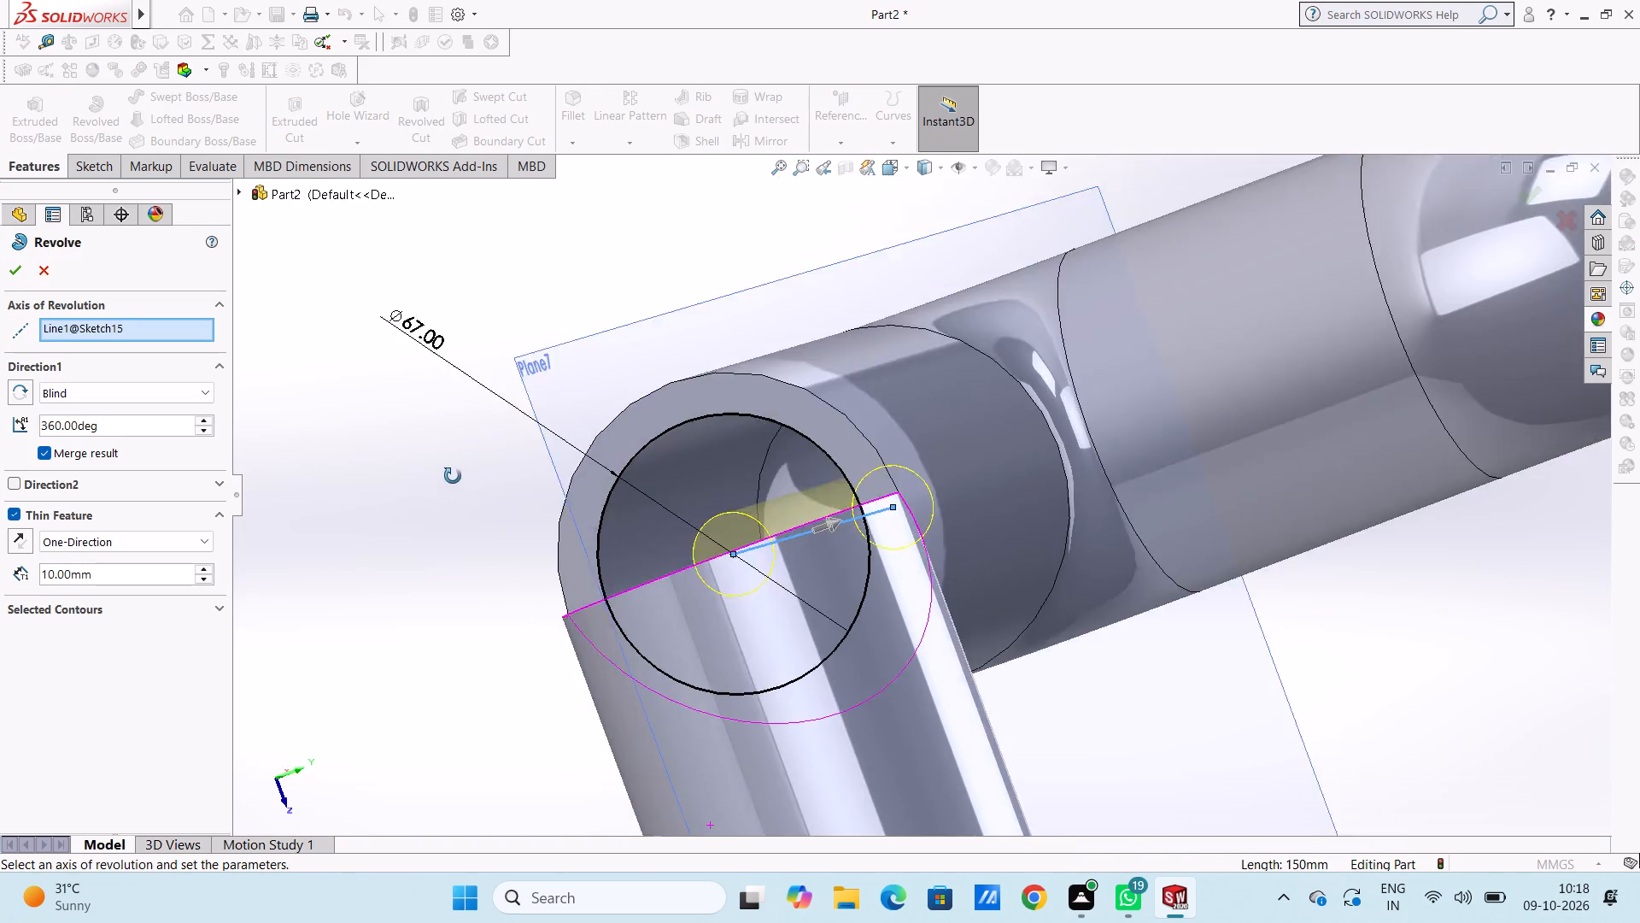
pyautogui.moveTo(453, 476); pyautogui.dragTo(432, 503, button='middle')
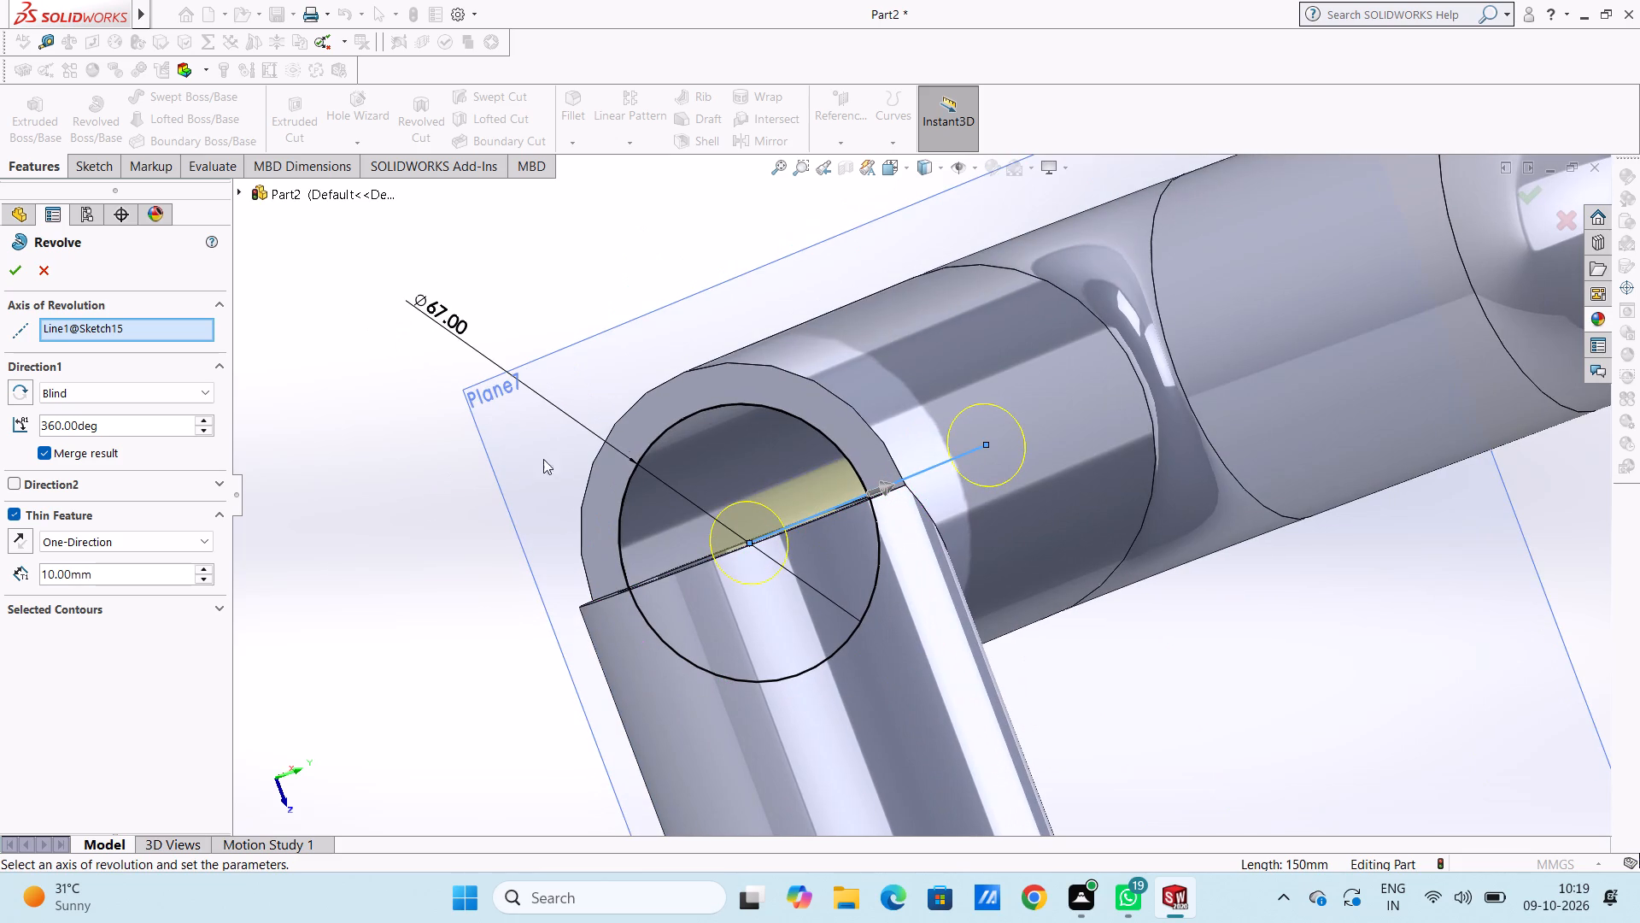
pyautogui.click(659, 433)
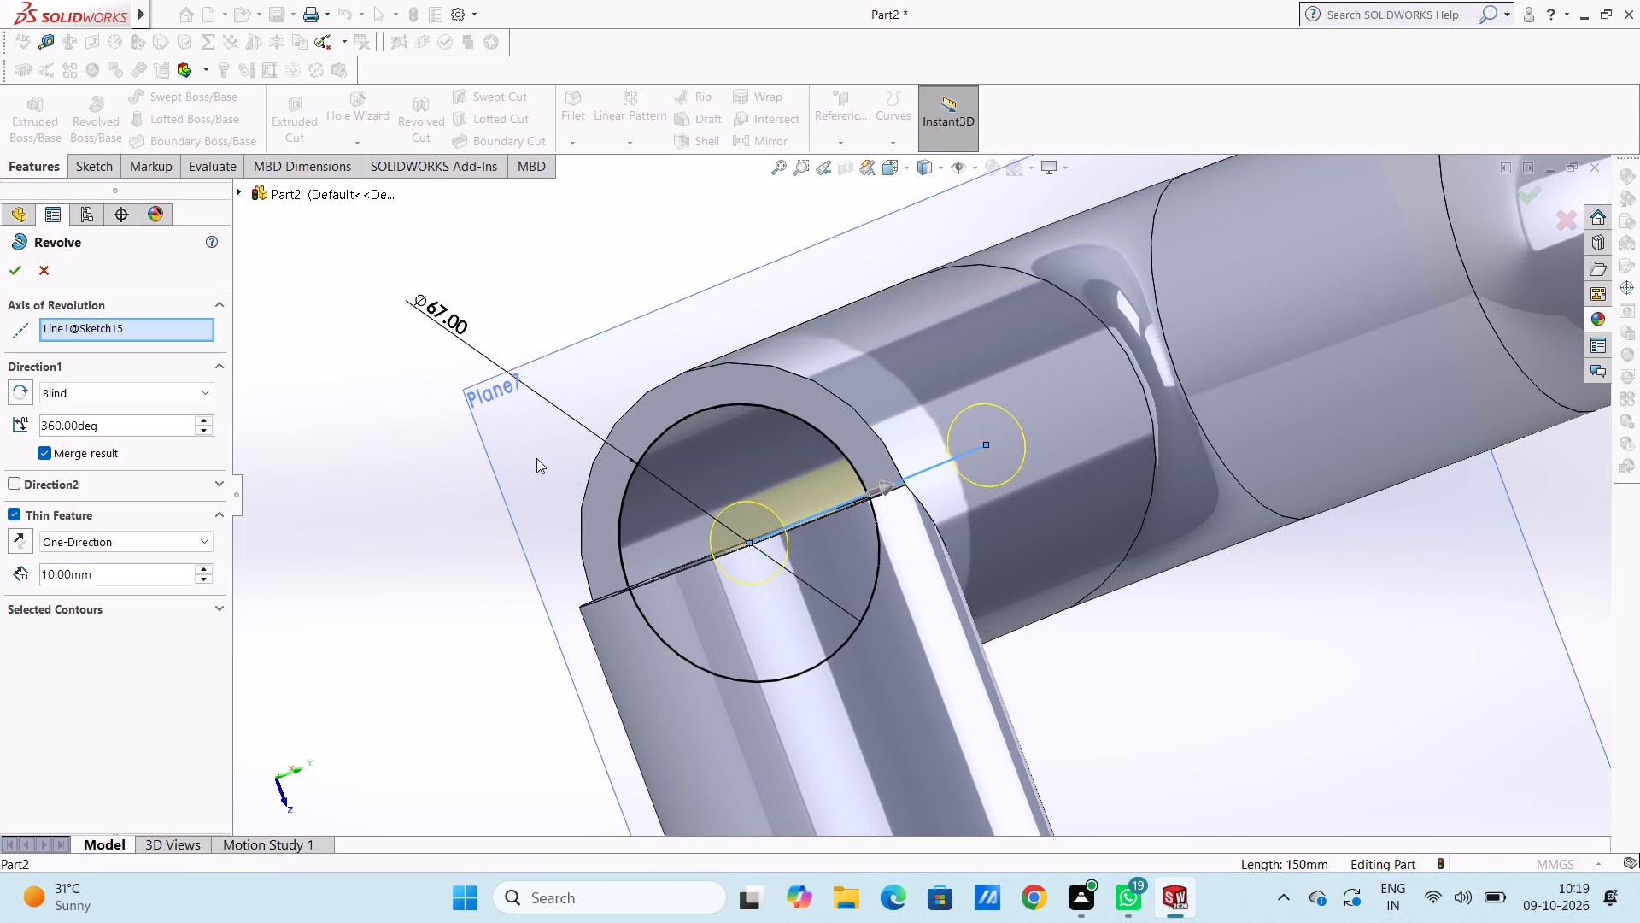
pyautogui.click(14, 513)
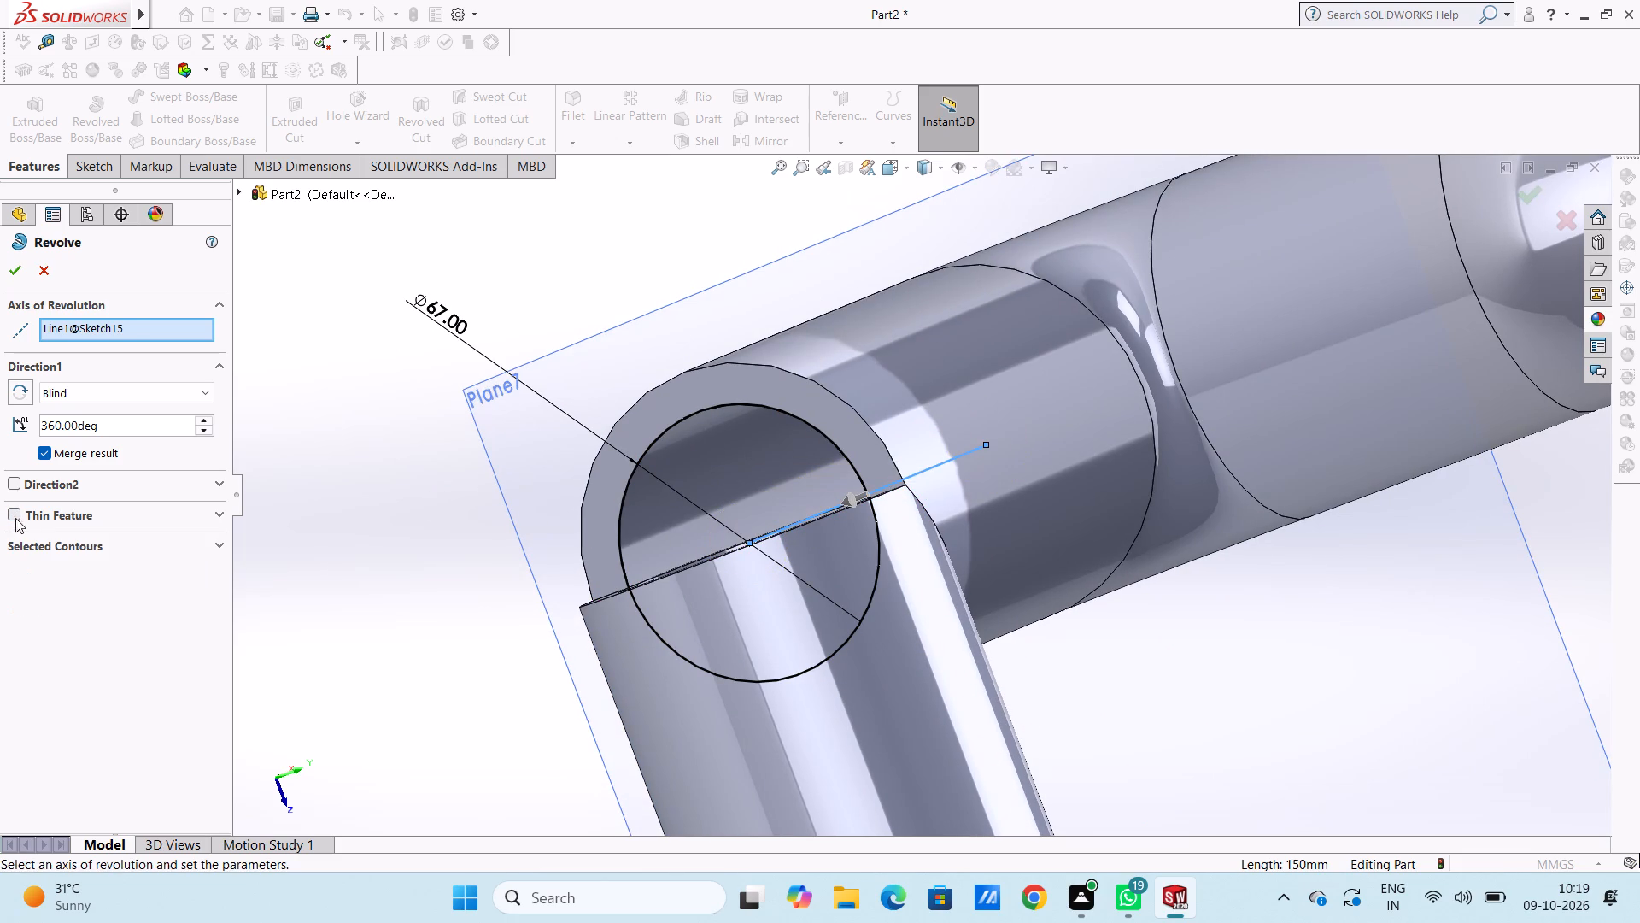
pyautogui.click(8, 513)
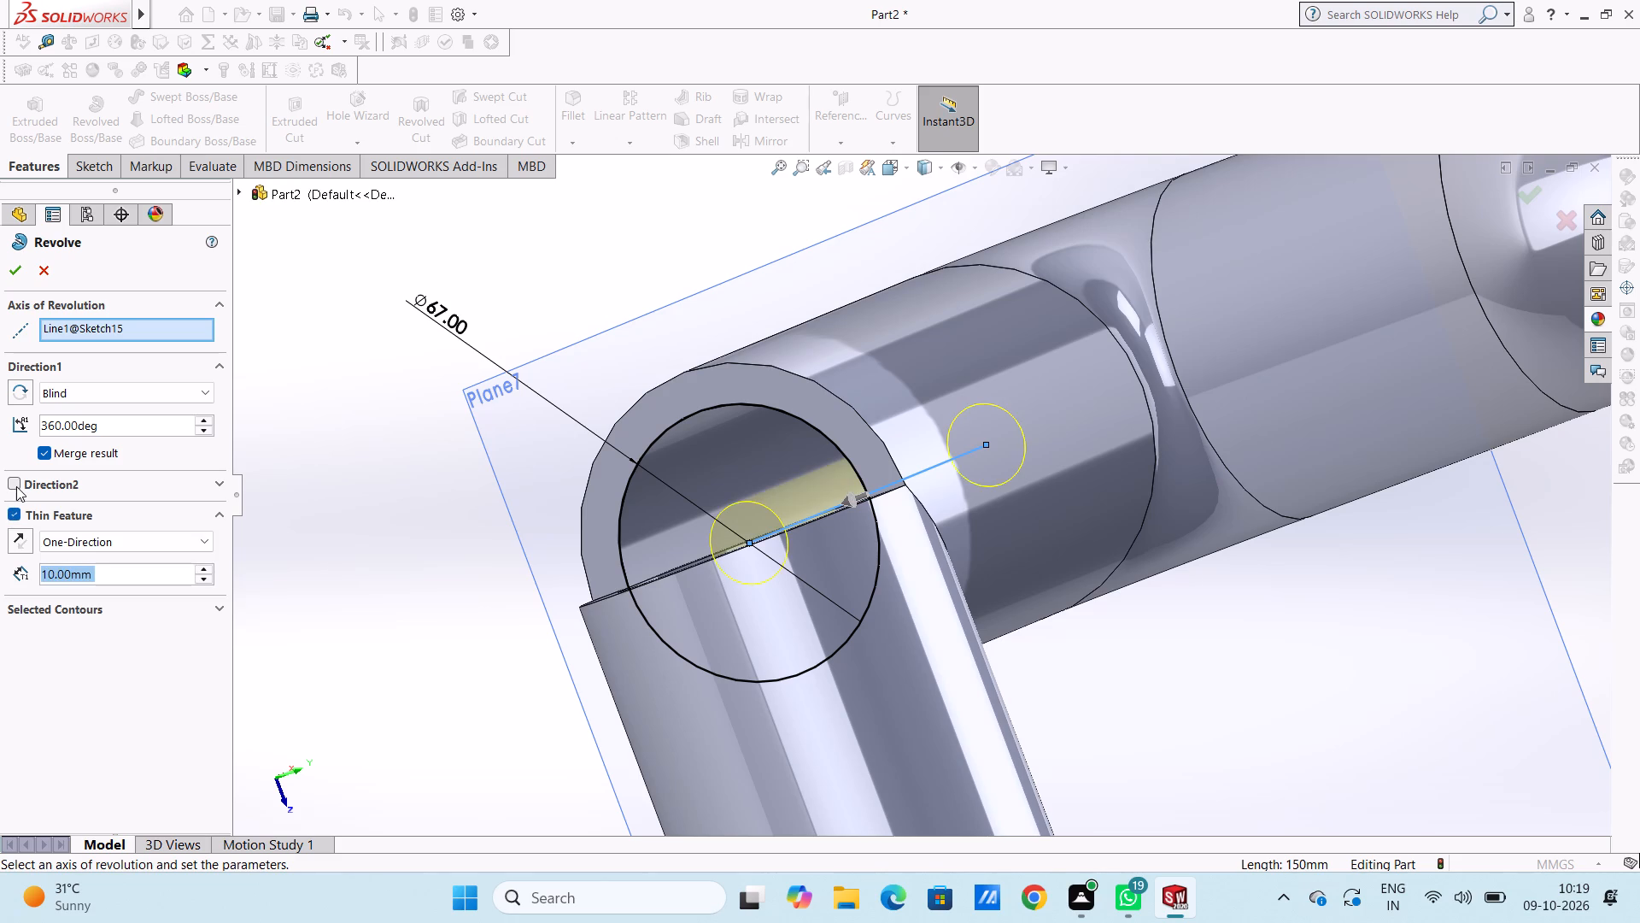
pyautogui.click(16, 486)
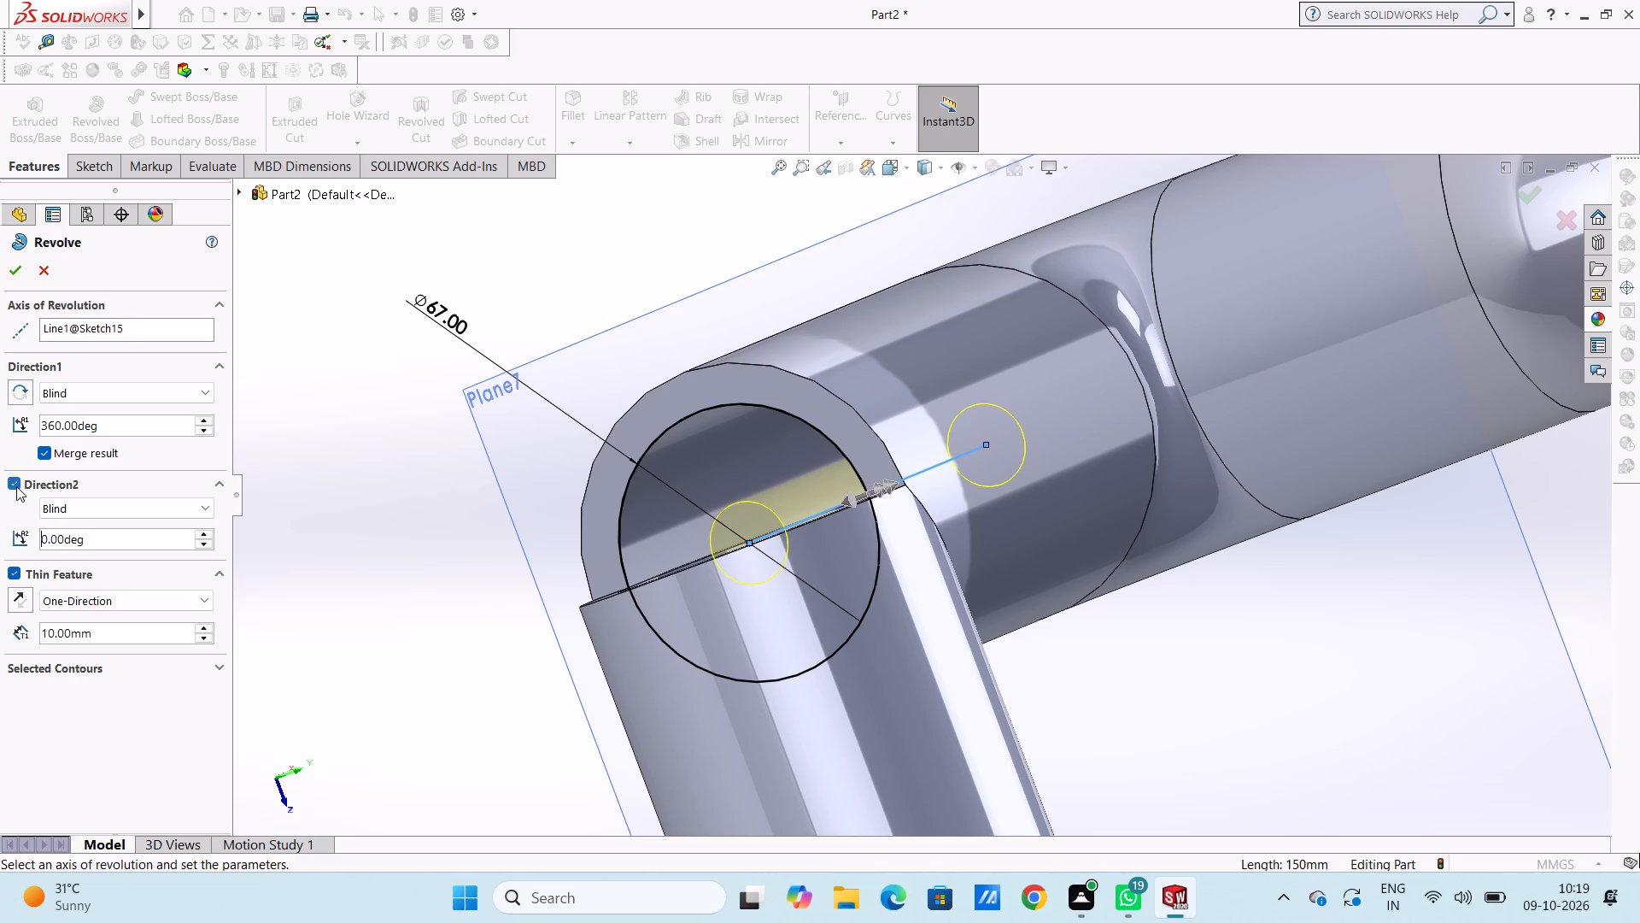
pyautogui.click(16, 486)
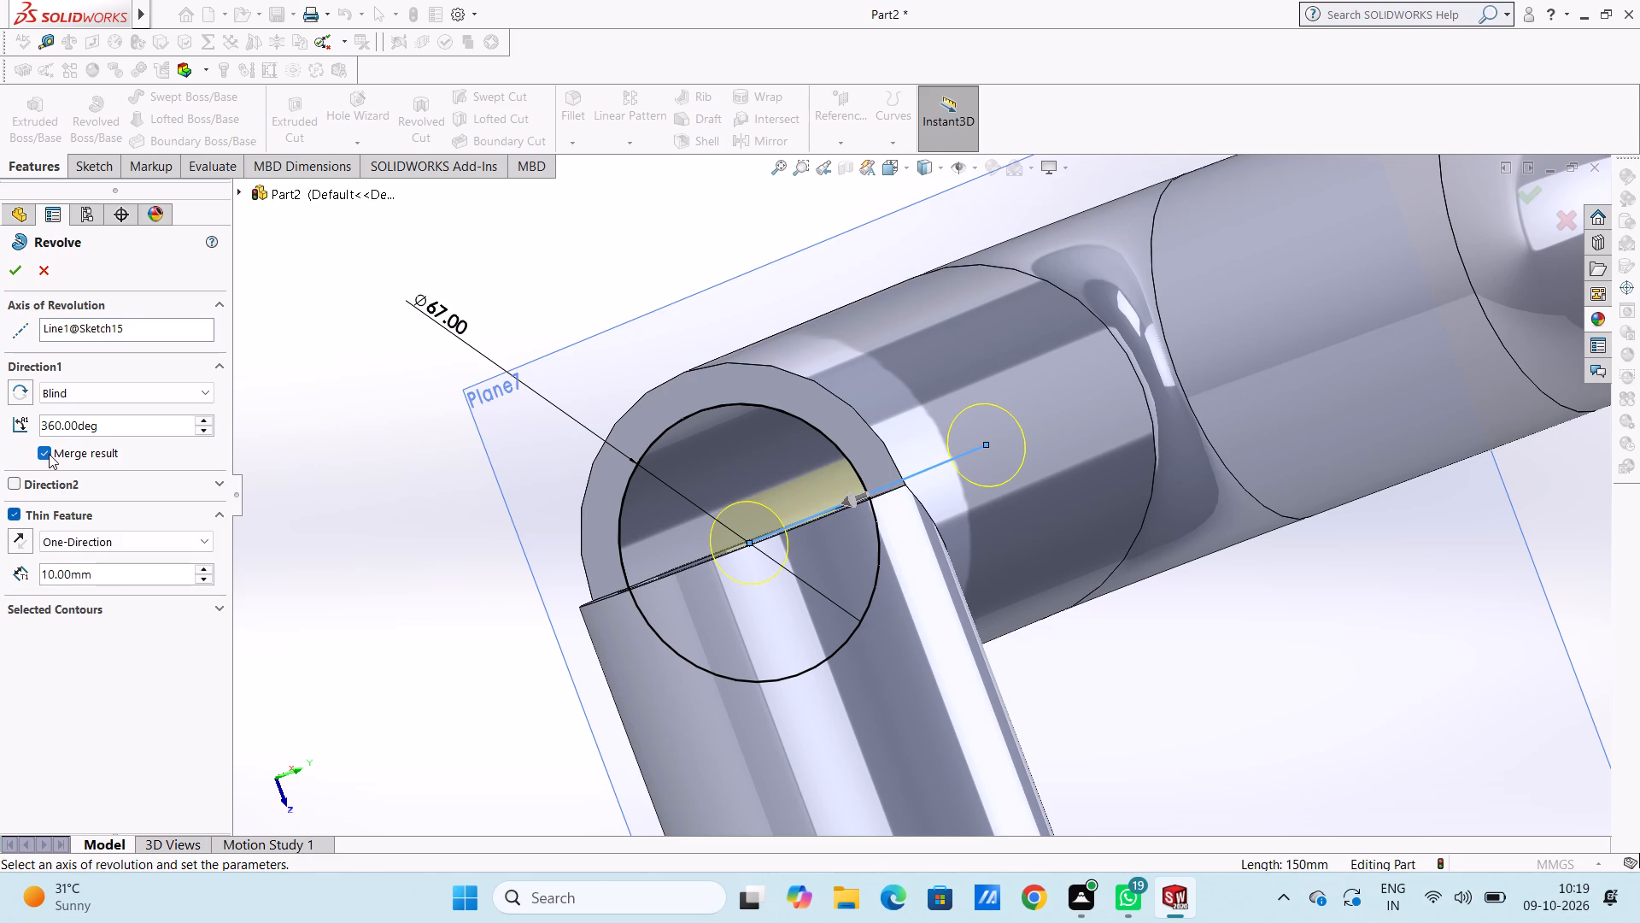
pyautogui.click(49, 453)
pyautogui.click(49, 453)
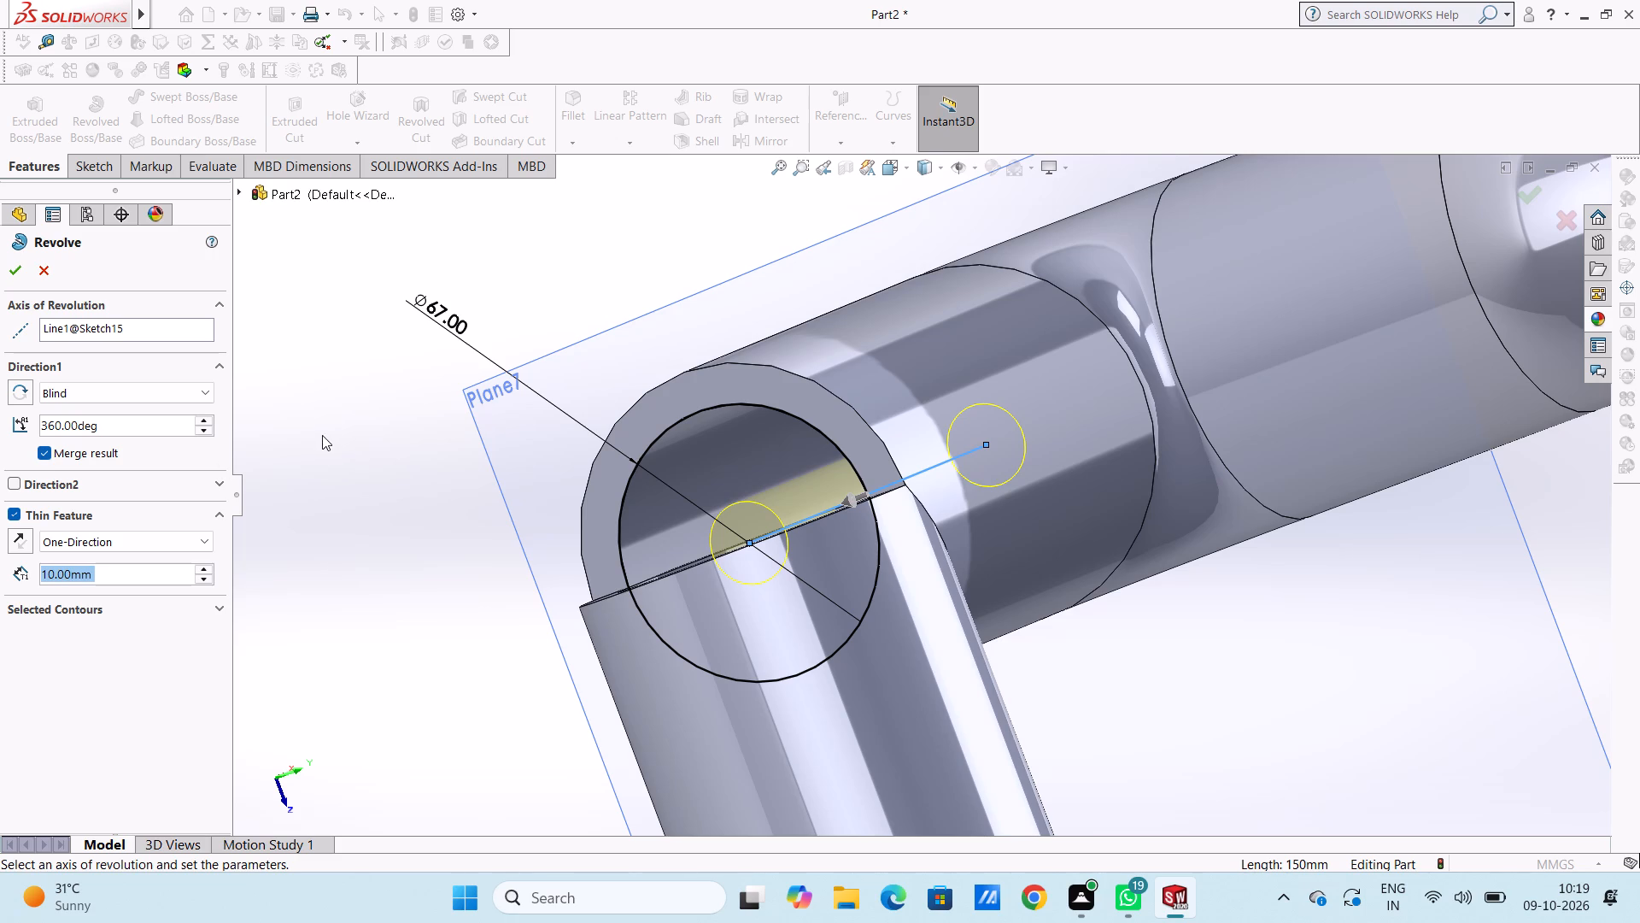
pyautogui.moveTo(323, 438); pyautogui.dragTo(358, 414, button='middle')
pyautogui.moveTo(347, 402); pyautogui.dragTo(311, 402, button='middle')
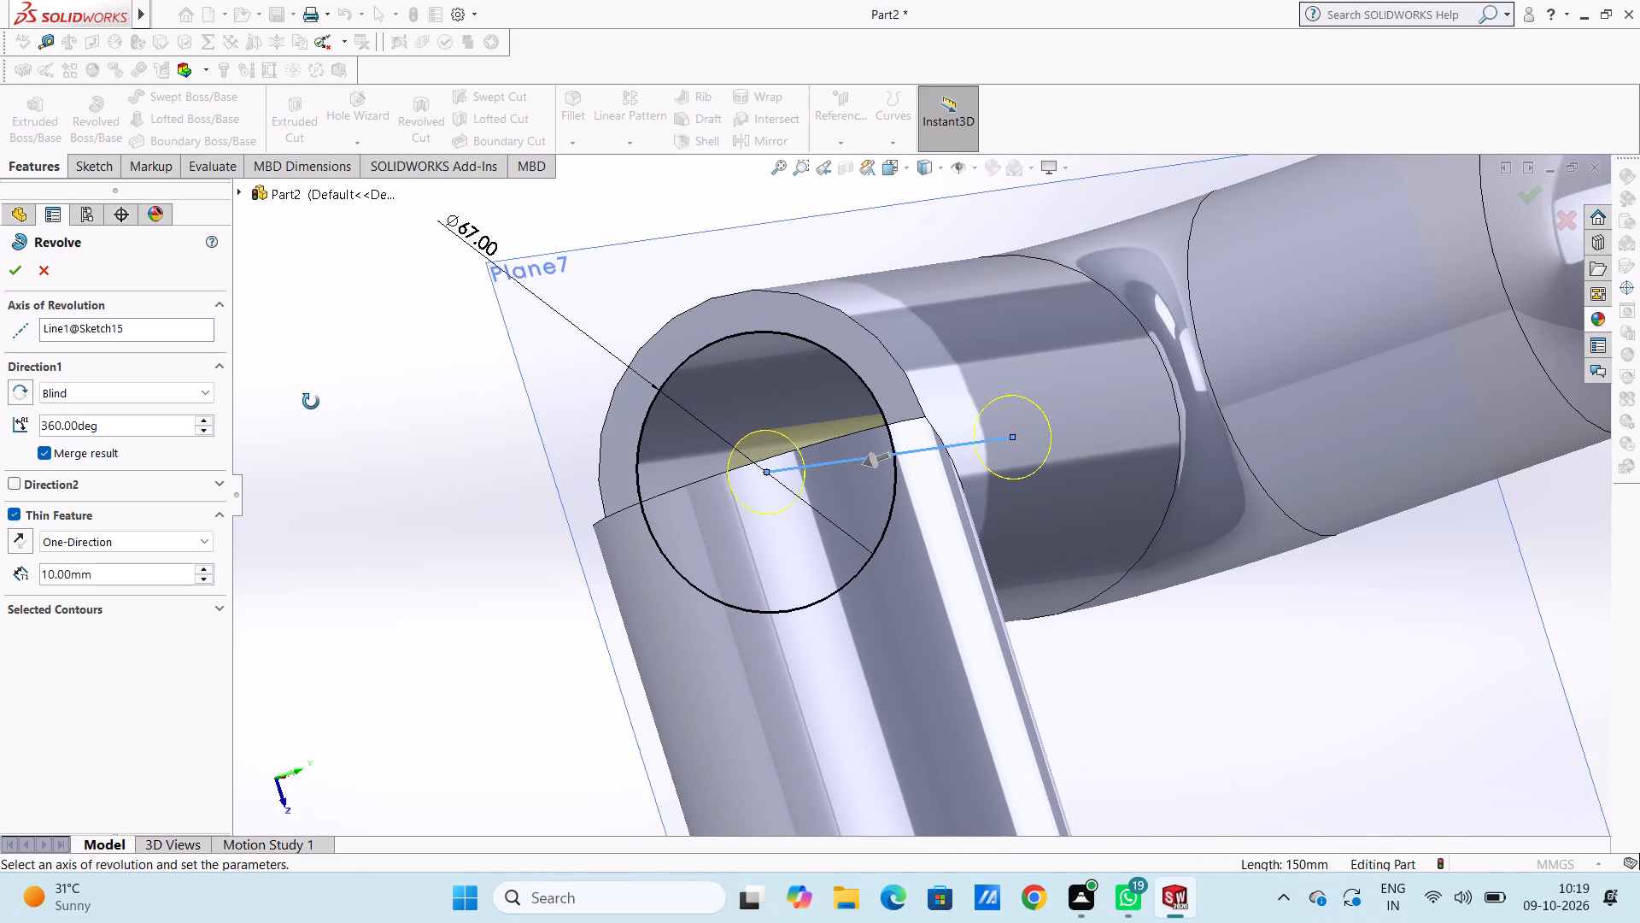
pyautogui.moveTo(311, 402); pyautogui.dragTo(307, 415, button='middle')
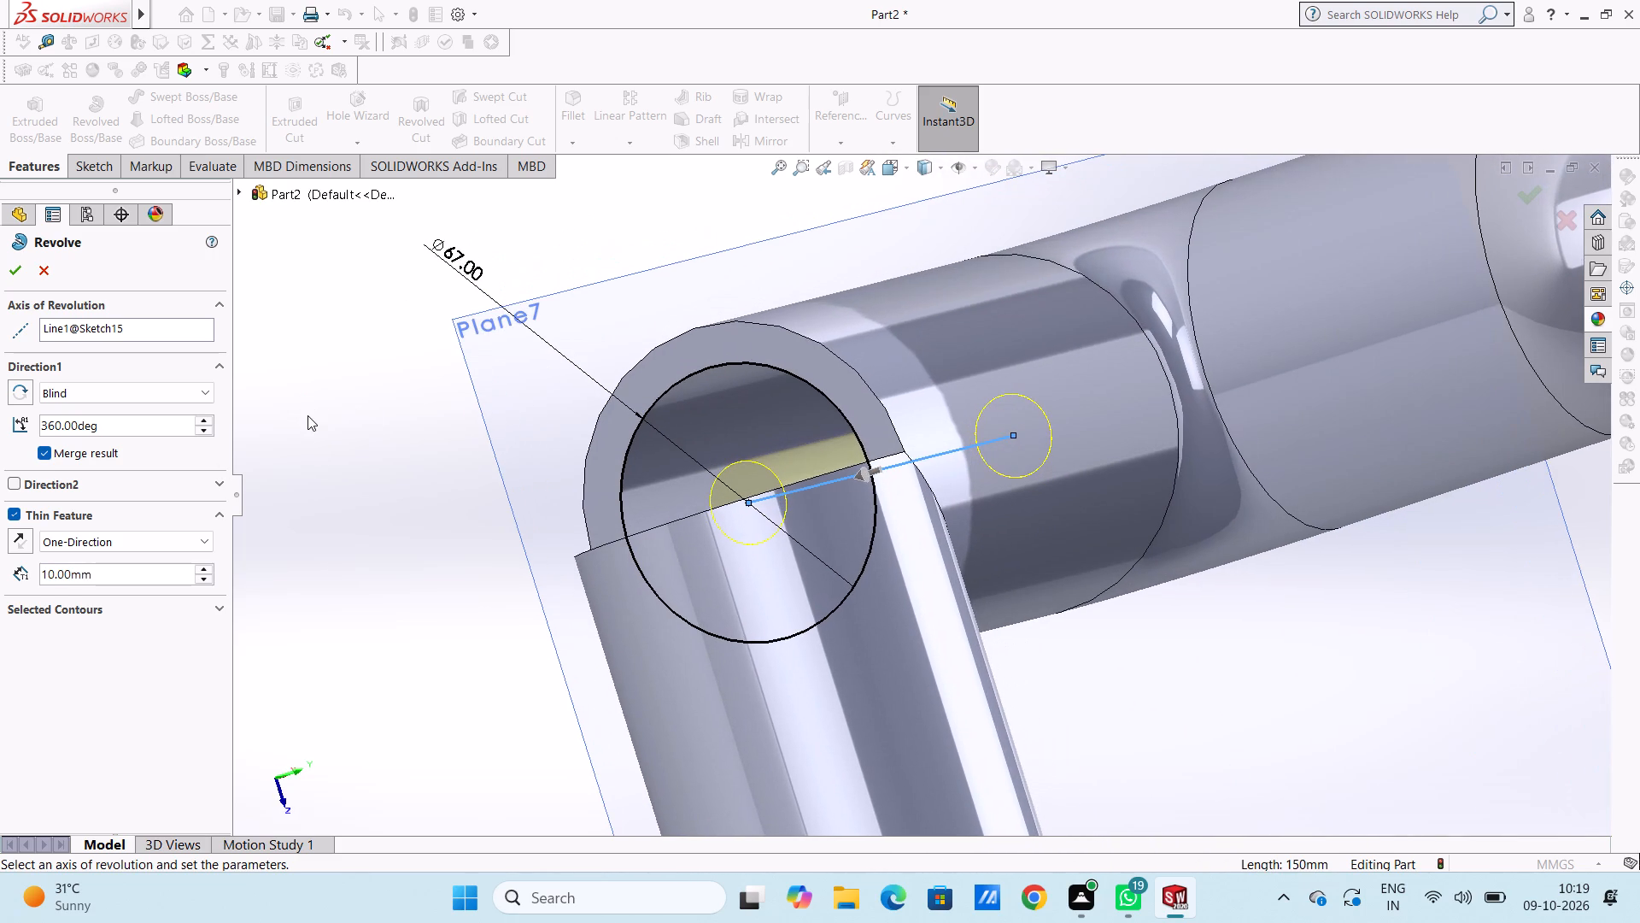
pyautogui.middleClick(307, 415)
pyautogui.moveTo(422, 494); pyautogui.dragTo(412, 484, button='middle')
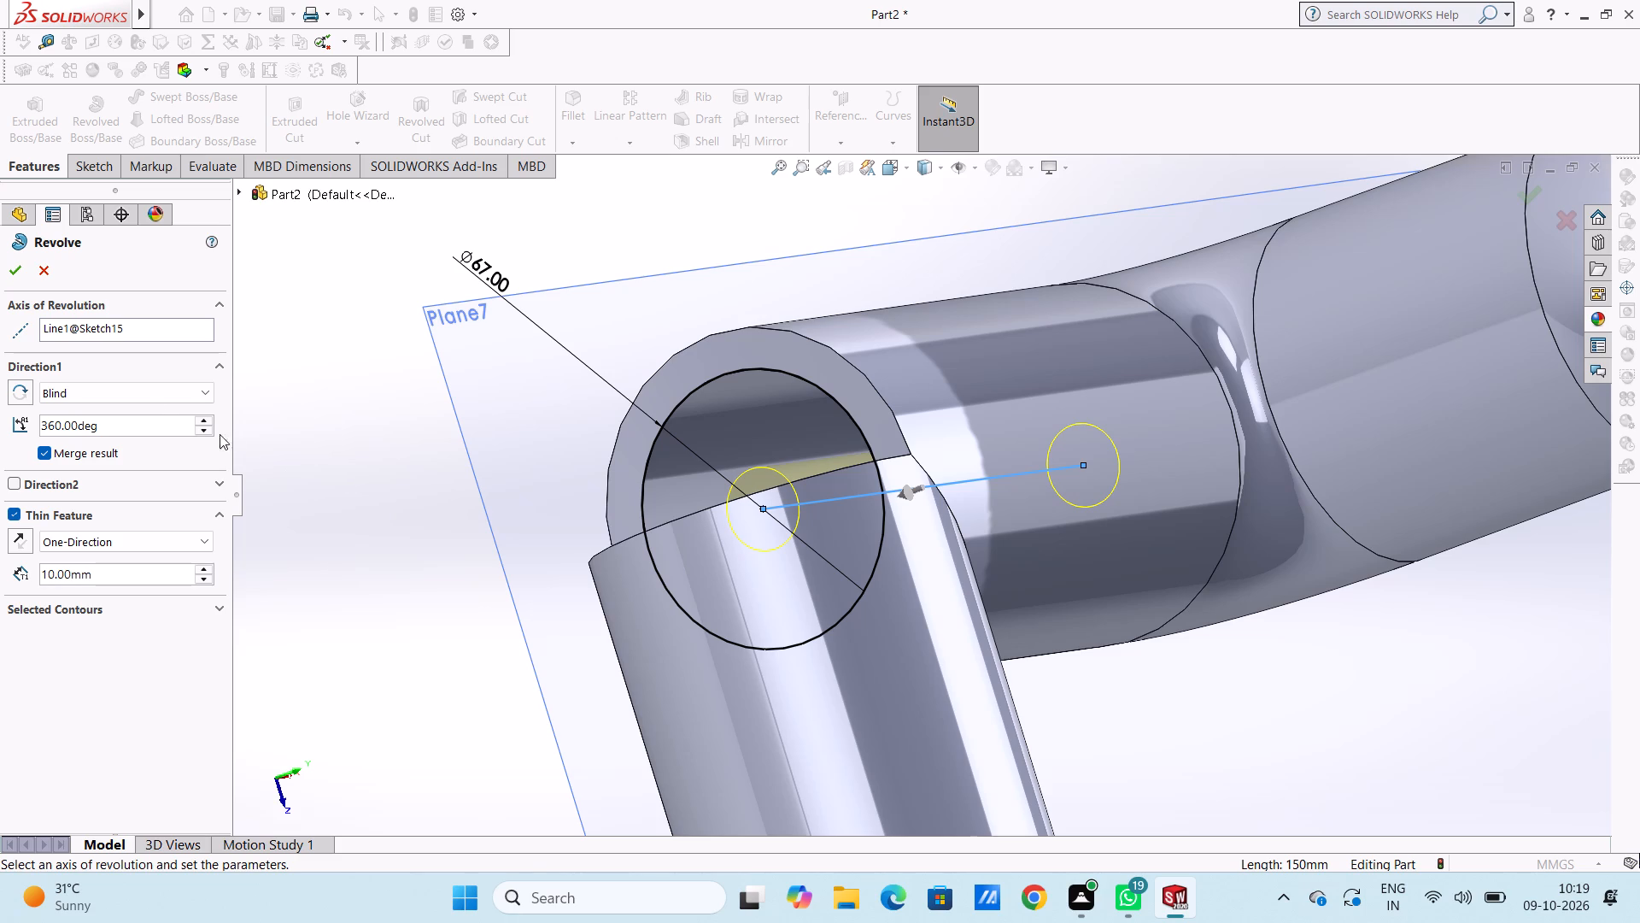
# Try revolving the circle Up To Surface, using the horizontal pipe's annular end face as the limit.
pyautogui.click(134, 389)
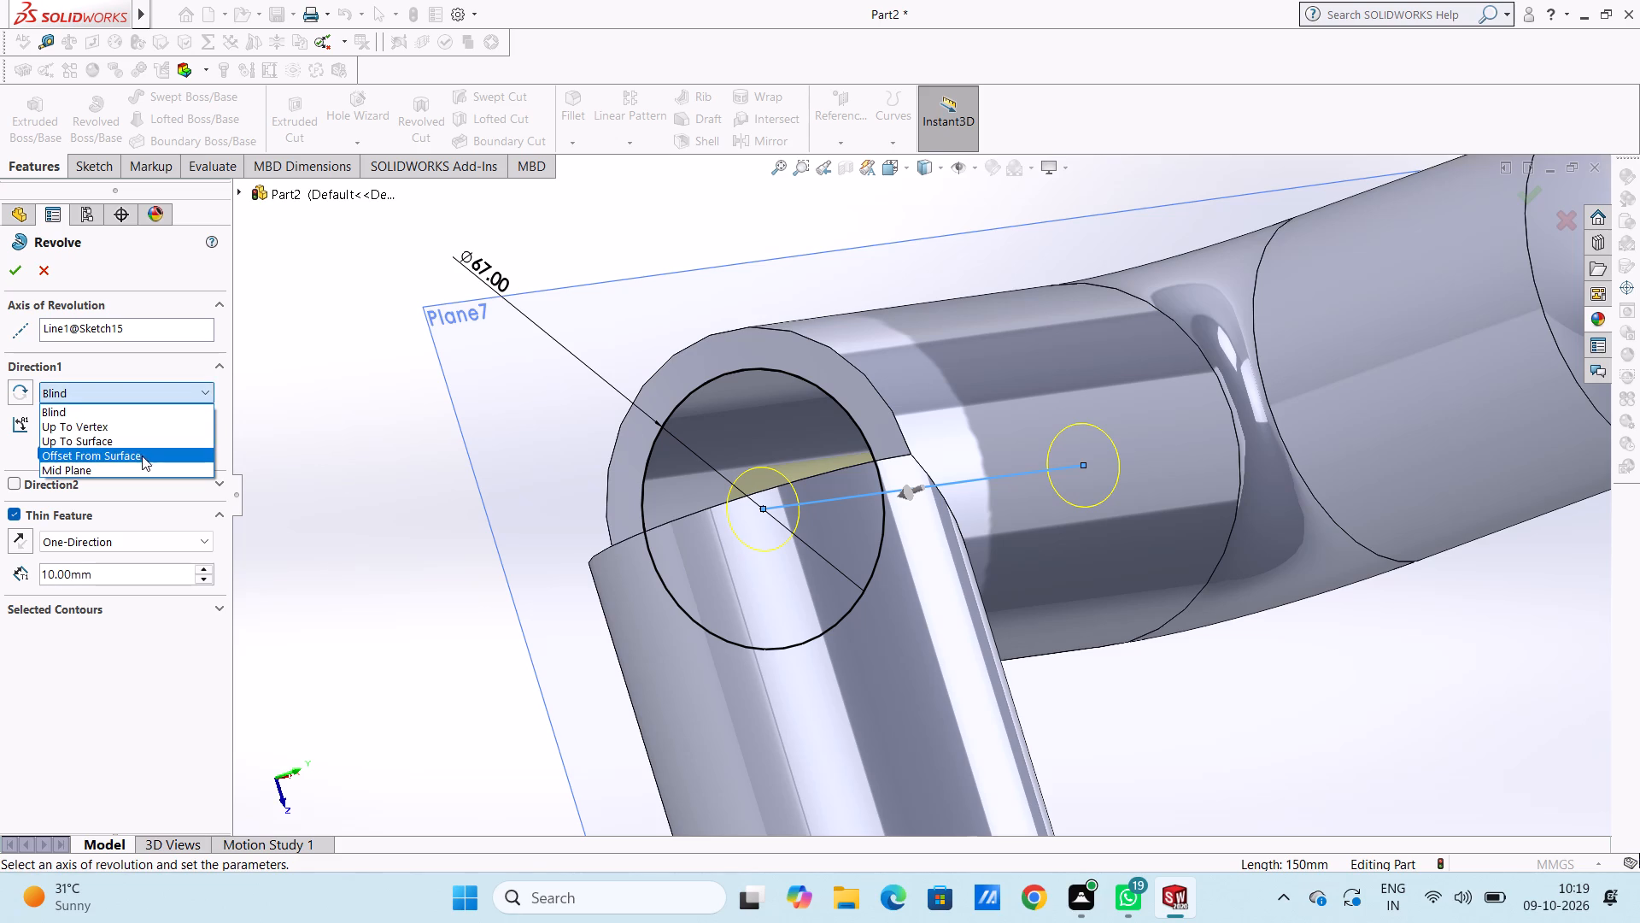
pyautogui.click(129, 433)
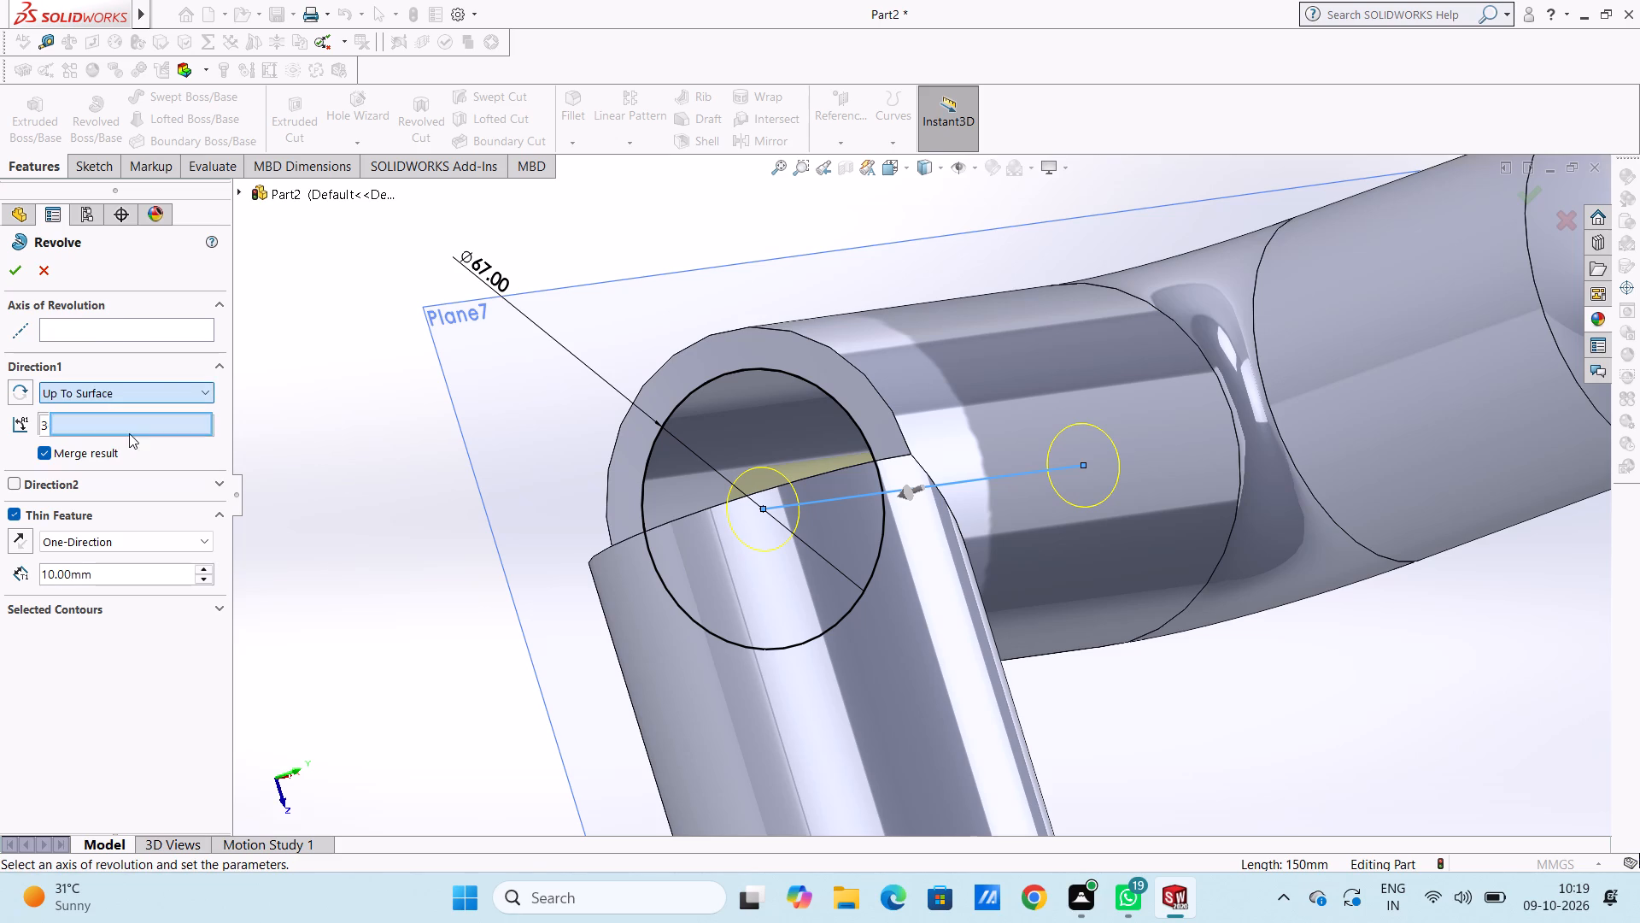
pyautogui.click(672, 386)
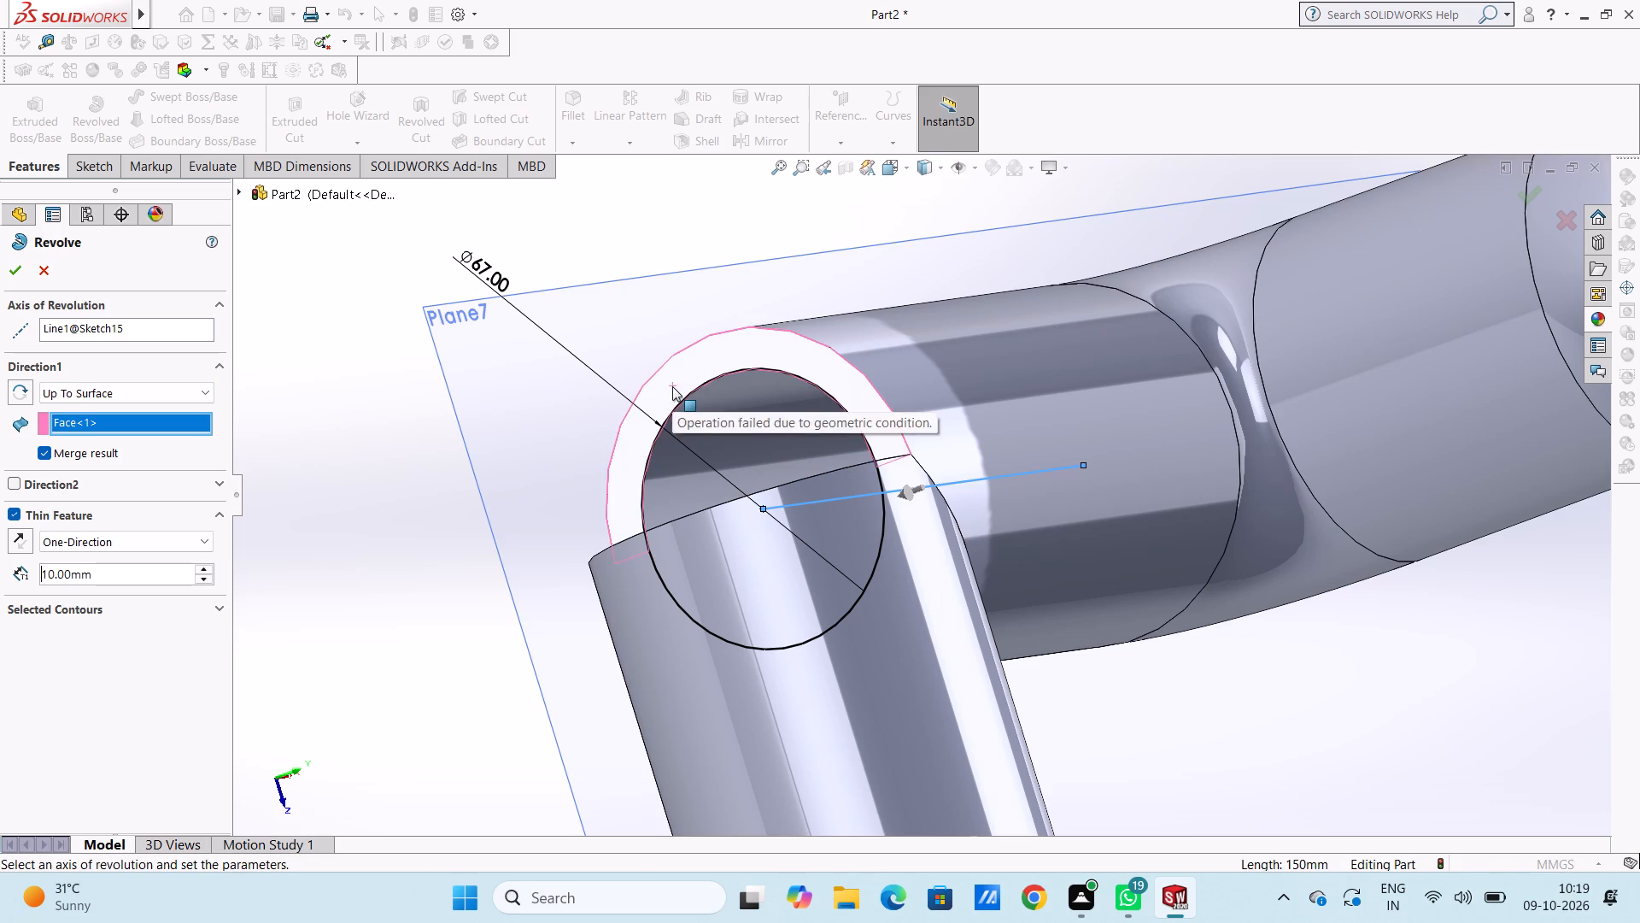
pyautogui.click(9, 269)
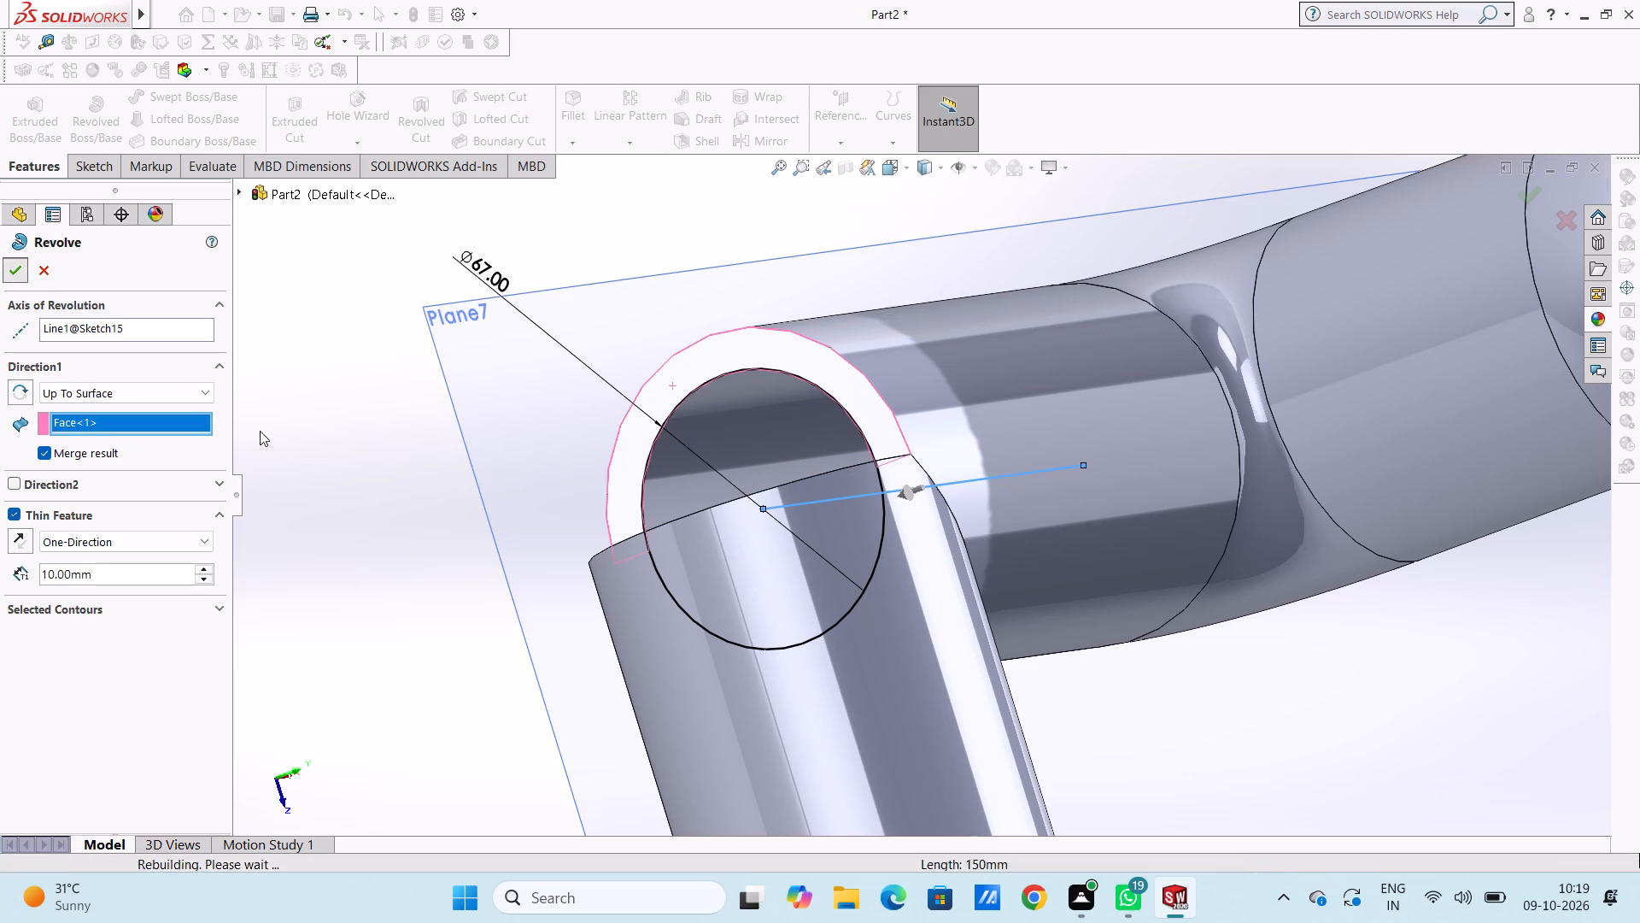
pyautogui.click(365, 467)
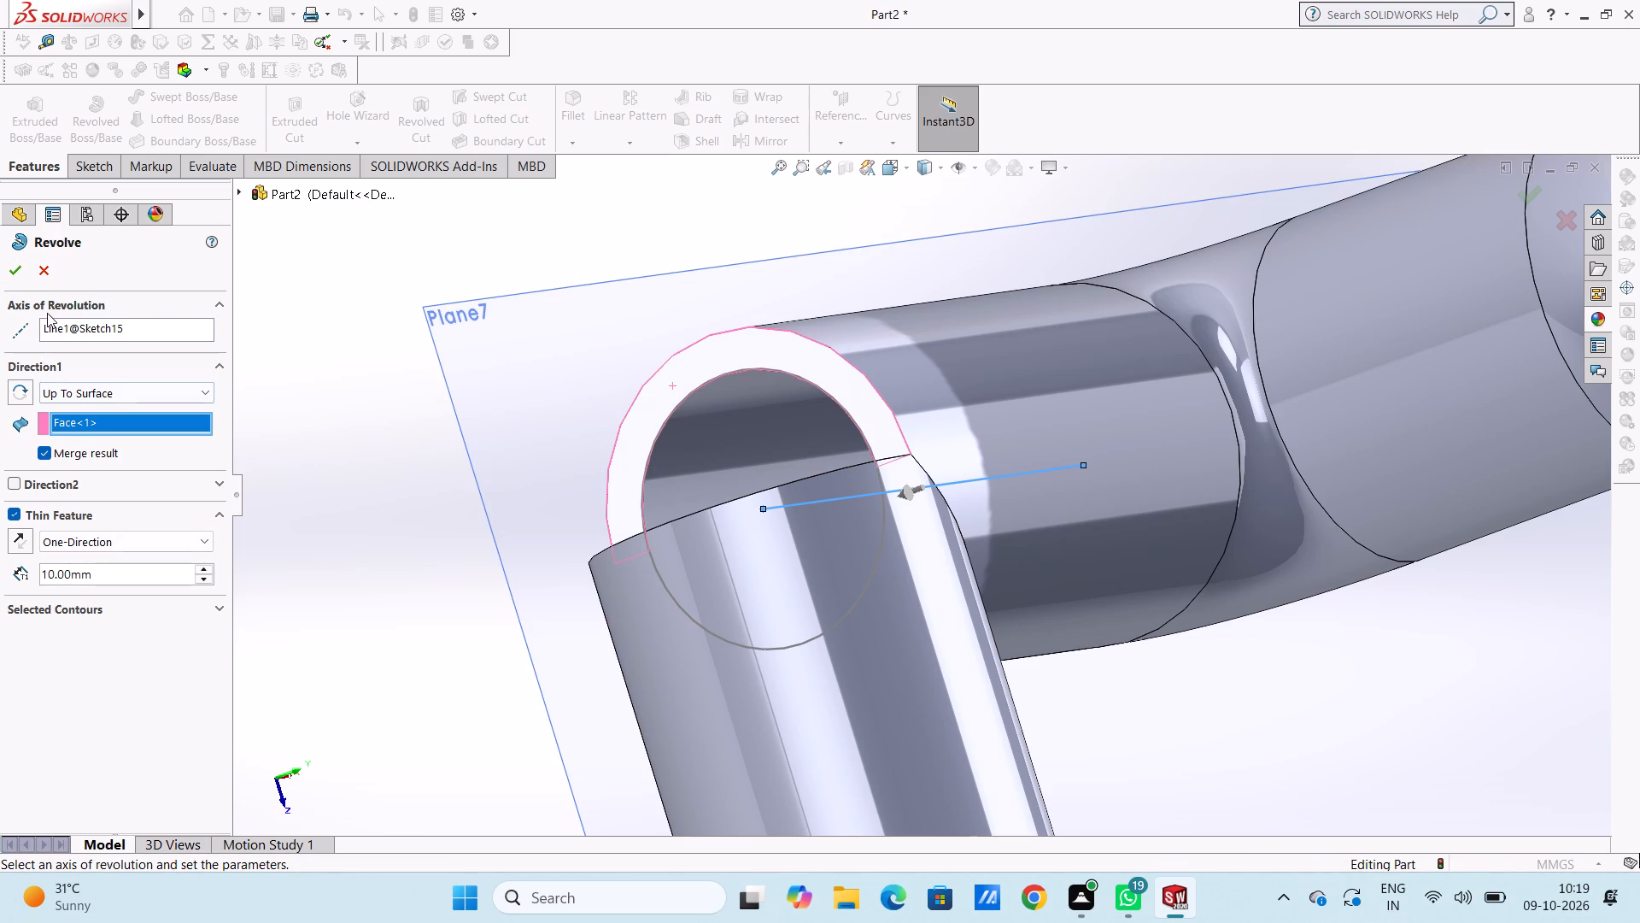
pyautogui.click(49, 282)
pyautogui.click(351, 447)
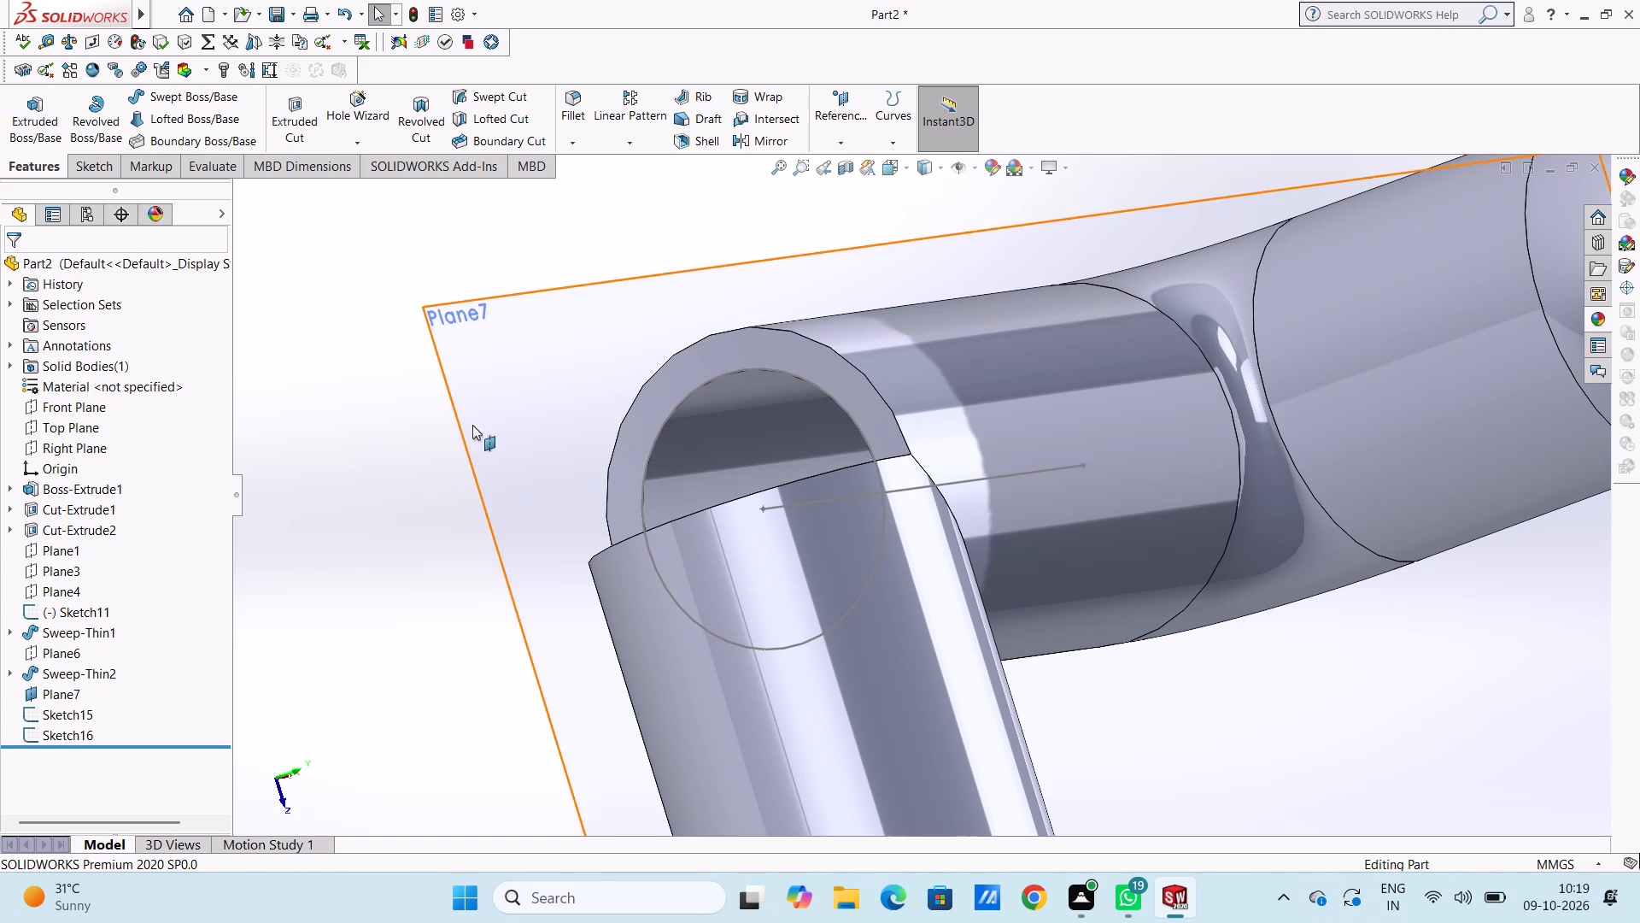
# Undo back to an empty Sketch15 on Plane7, removing the 67 mm circle sketch and the horizontal path line.
pyautogui.moveTo(472, 425); pyautogui.dragTo(452, 494, button='middle')
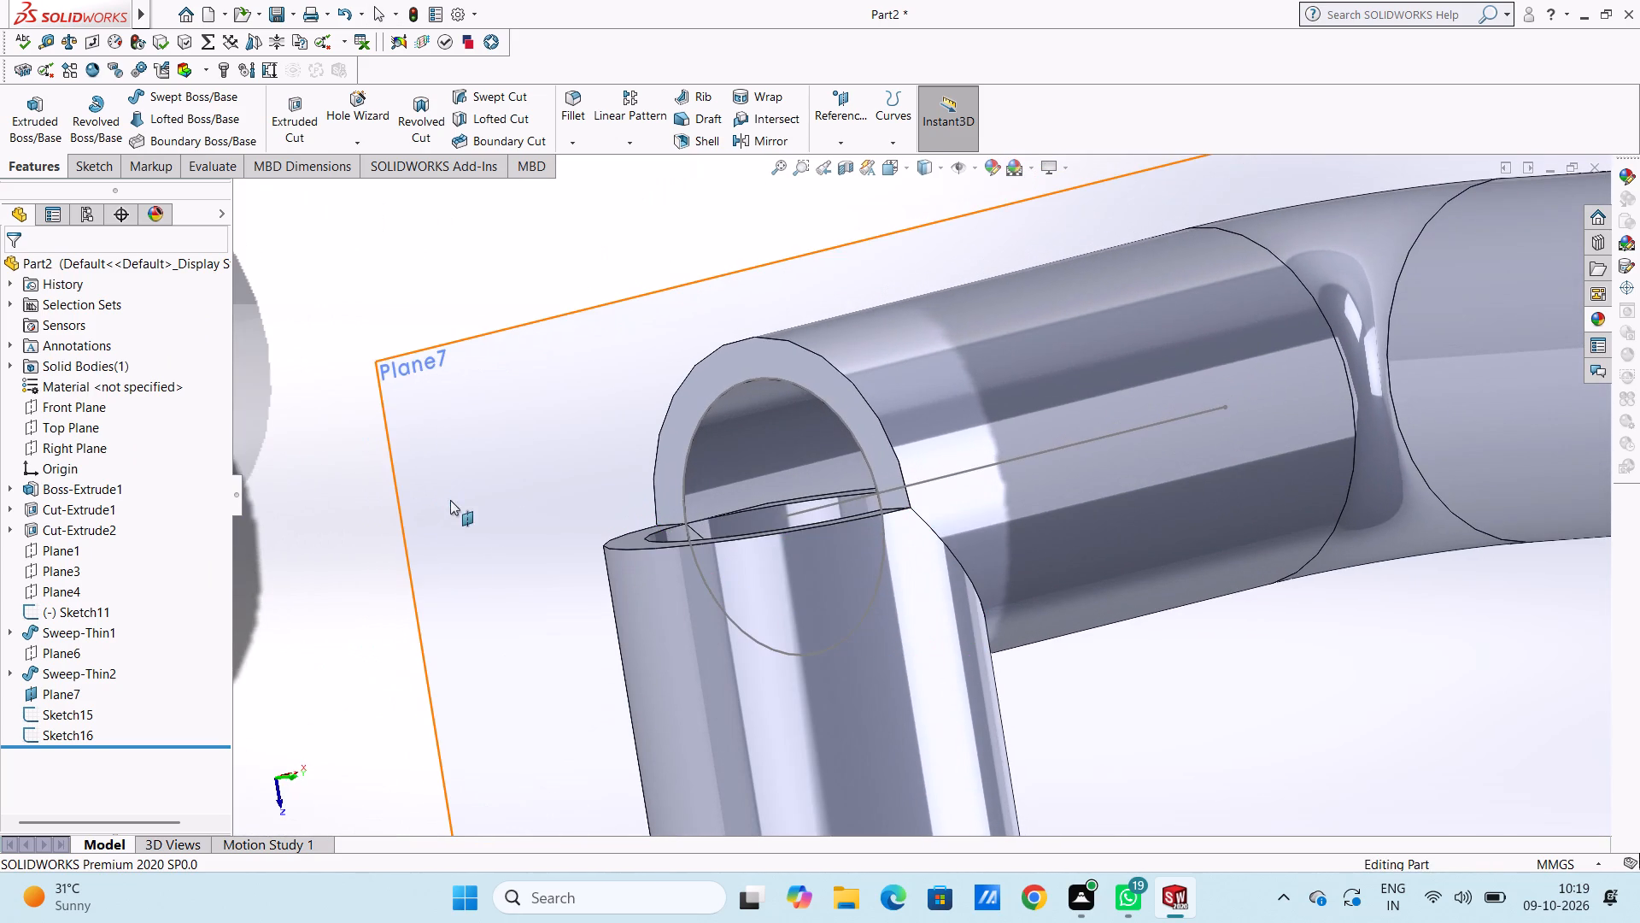
pyautogui.scroll(6, 494, 598)
pyautogui.moveTo(565, 533); pyautogui.dragTo(524, 520, button='middle')
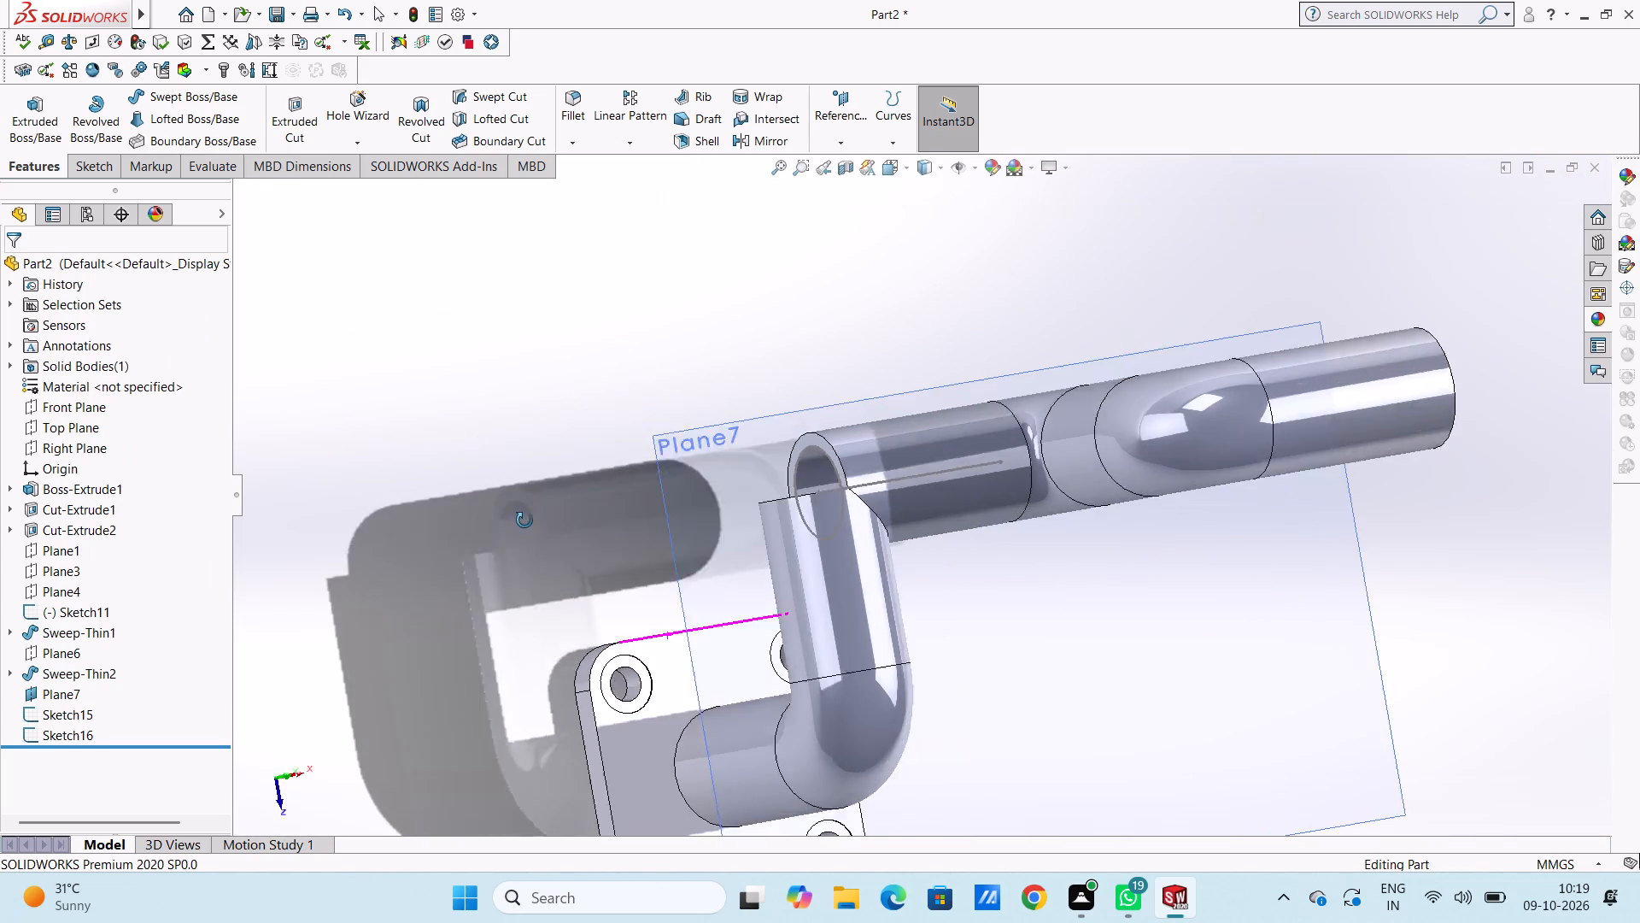
pyautogui.moveTo(524, 520); pyautogui.dragTo(500, 473, button='middle')
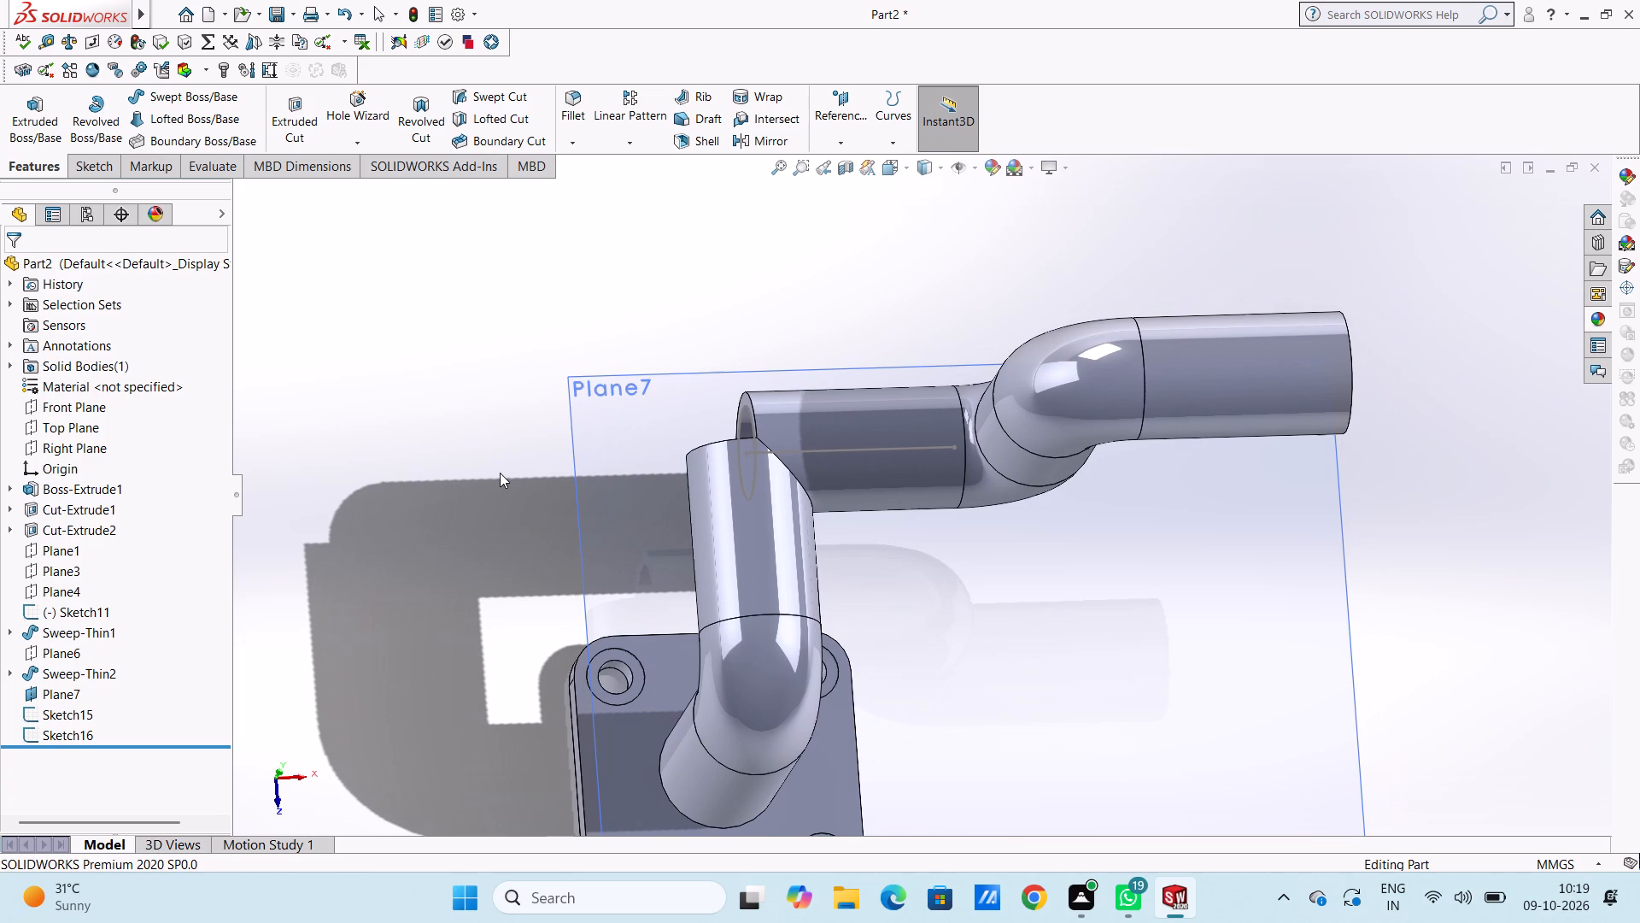
pyautogui.hotkey('ctrl', 'z')
pyautogui.hotkey('ctrl', 'z')
pyautogui.hotkey('ctrl', 'z')
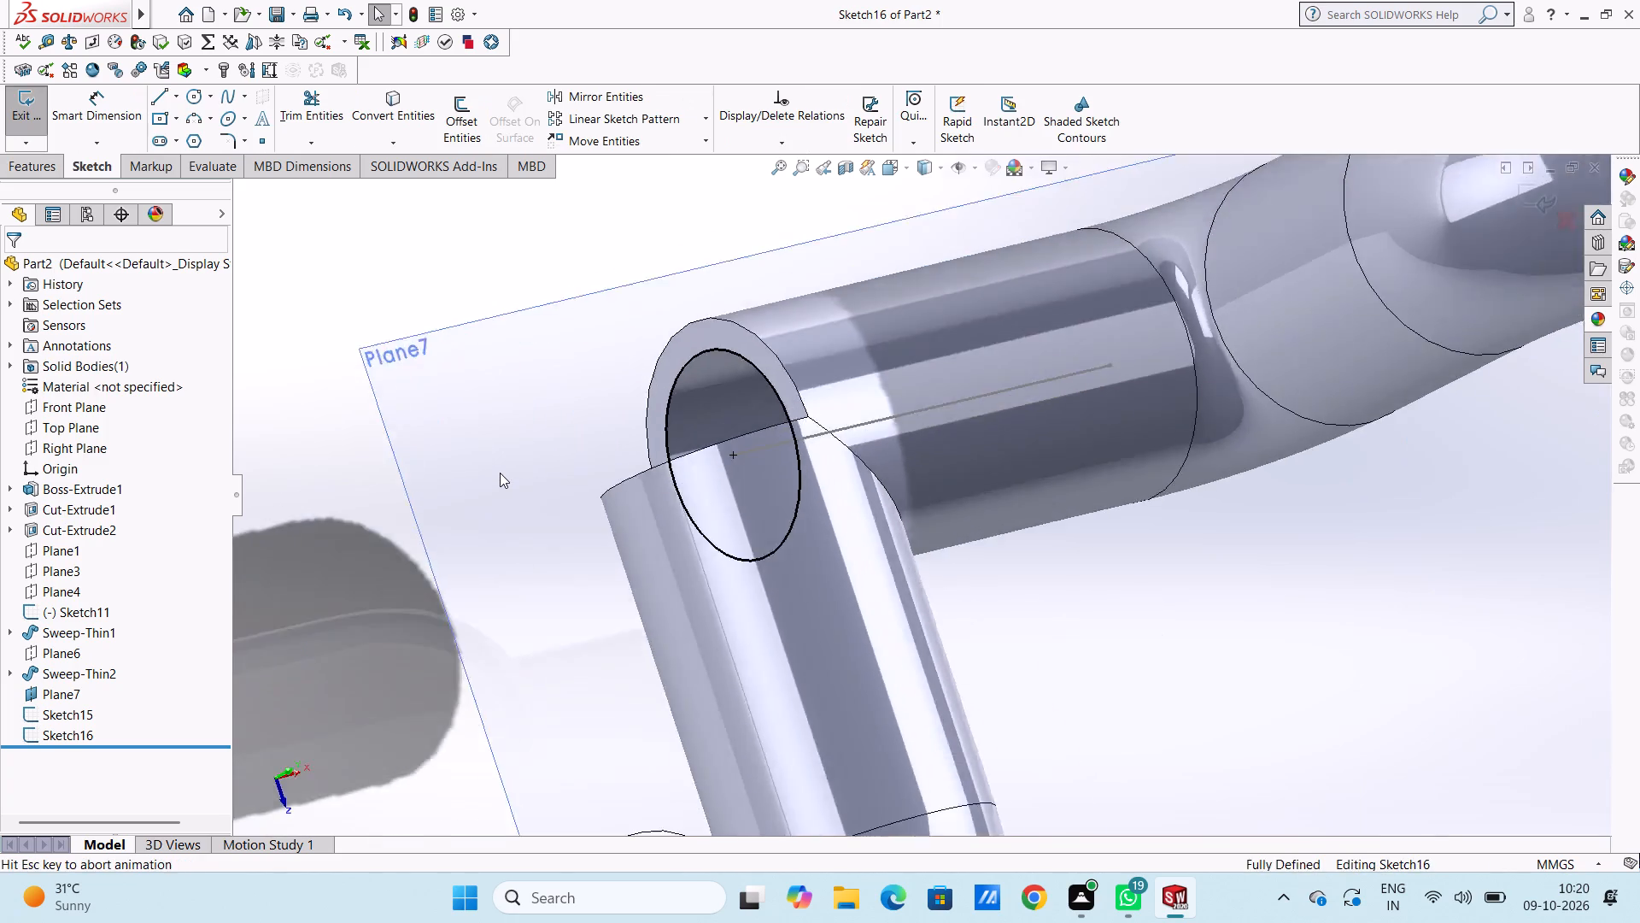
pyautogui.hotkey('ctrl', 'z')
pyautogui.hotkey('ctrl', 'z')
pyautogui.hotkey('ctrl', 'z')
pyautogui.hotkey('ctrl', 'z')
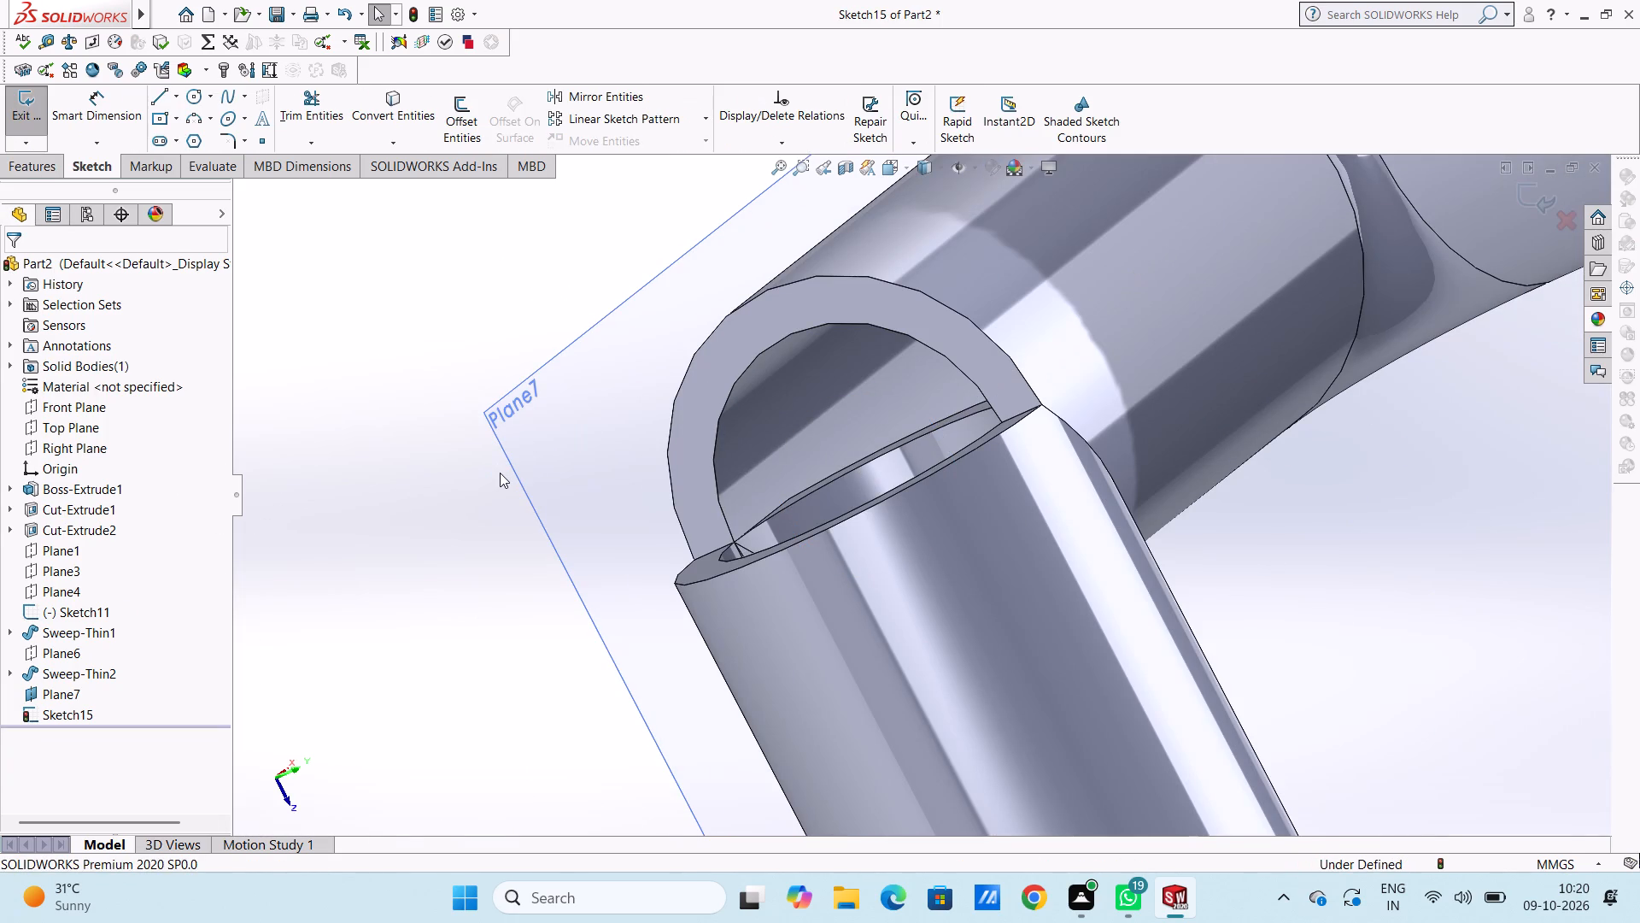
# Sketch an L-shaped path in Sketch15 from the first elbow's seam midpoint to the pipes' corner, ending at the next elbow's seam.
pyautogui.hotkey('ctrl', '5')
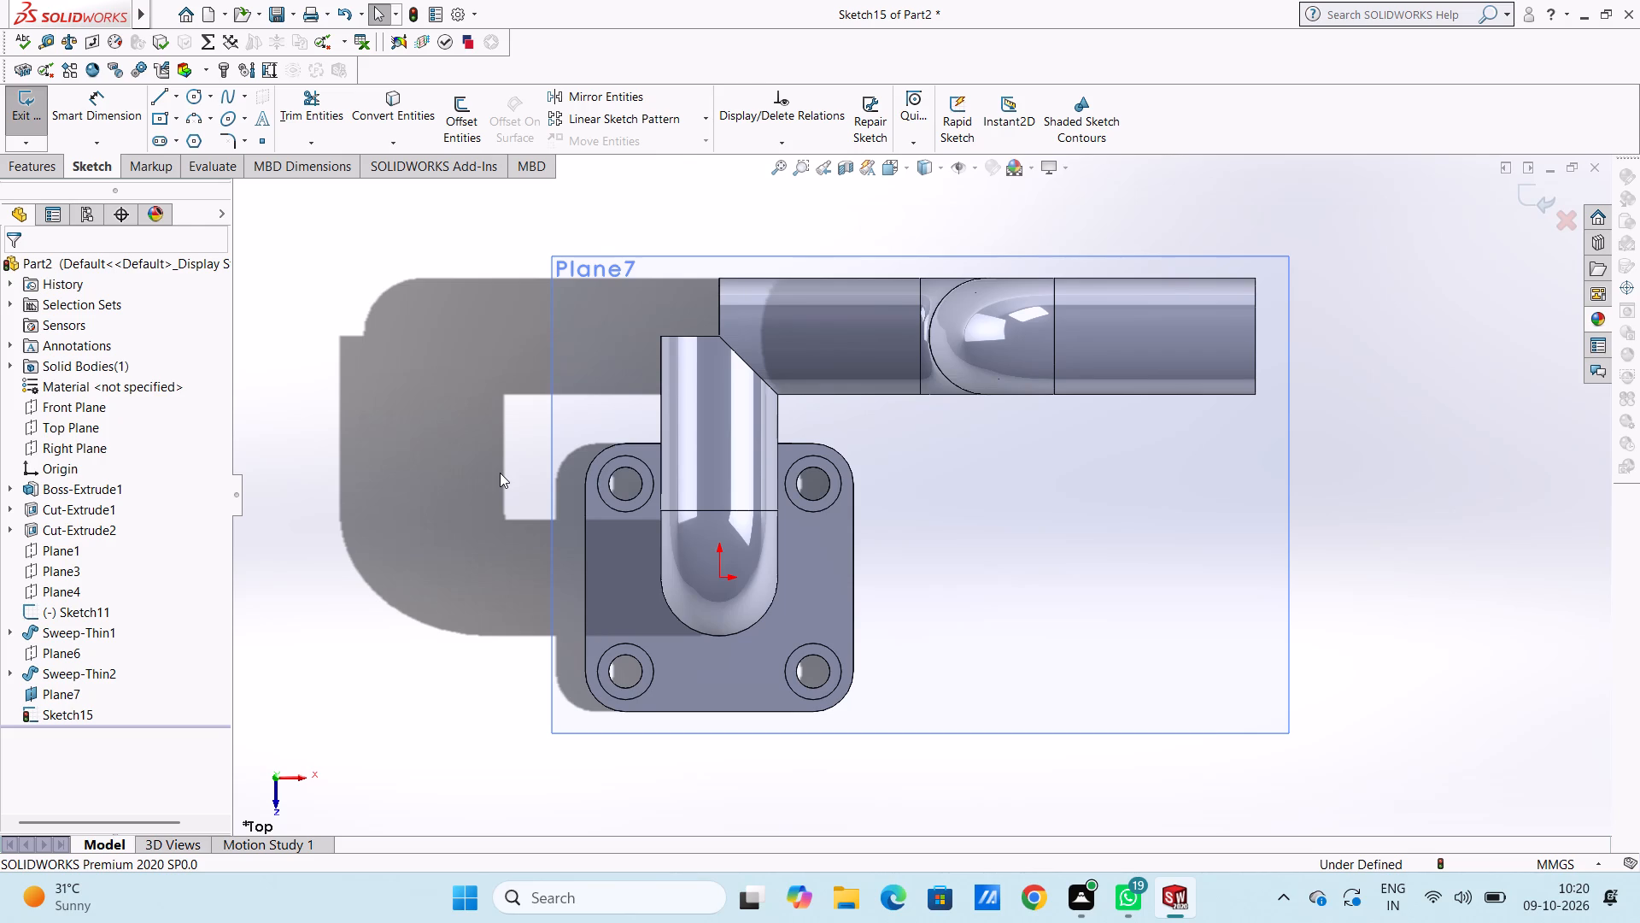
pyautogui.scroll(-1, 779, 244)
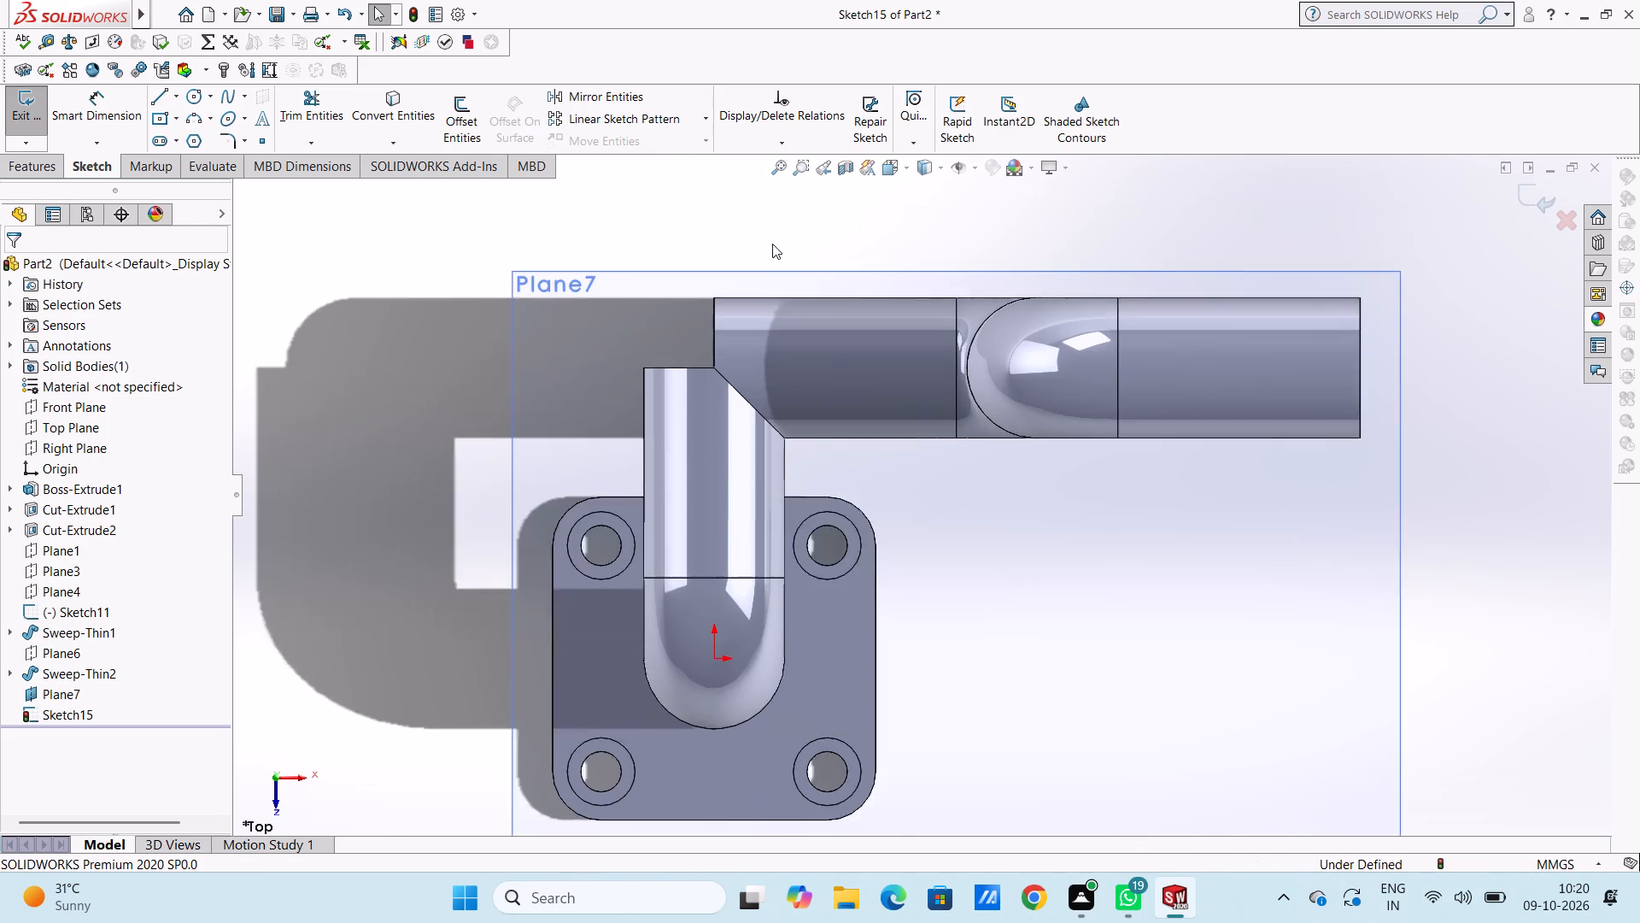
pyautogui.scroll(-1, 772, 244)
pyautogui.scroll(3, 976, 345)
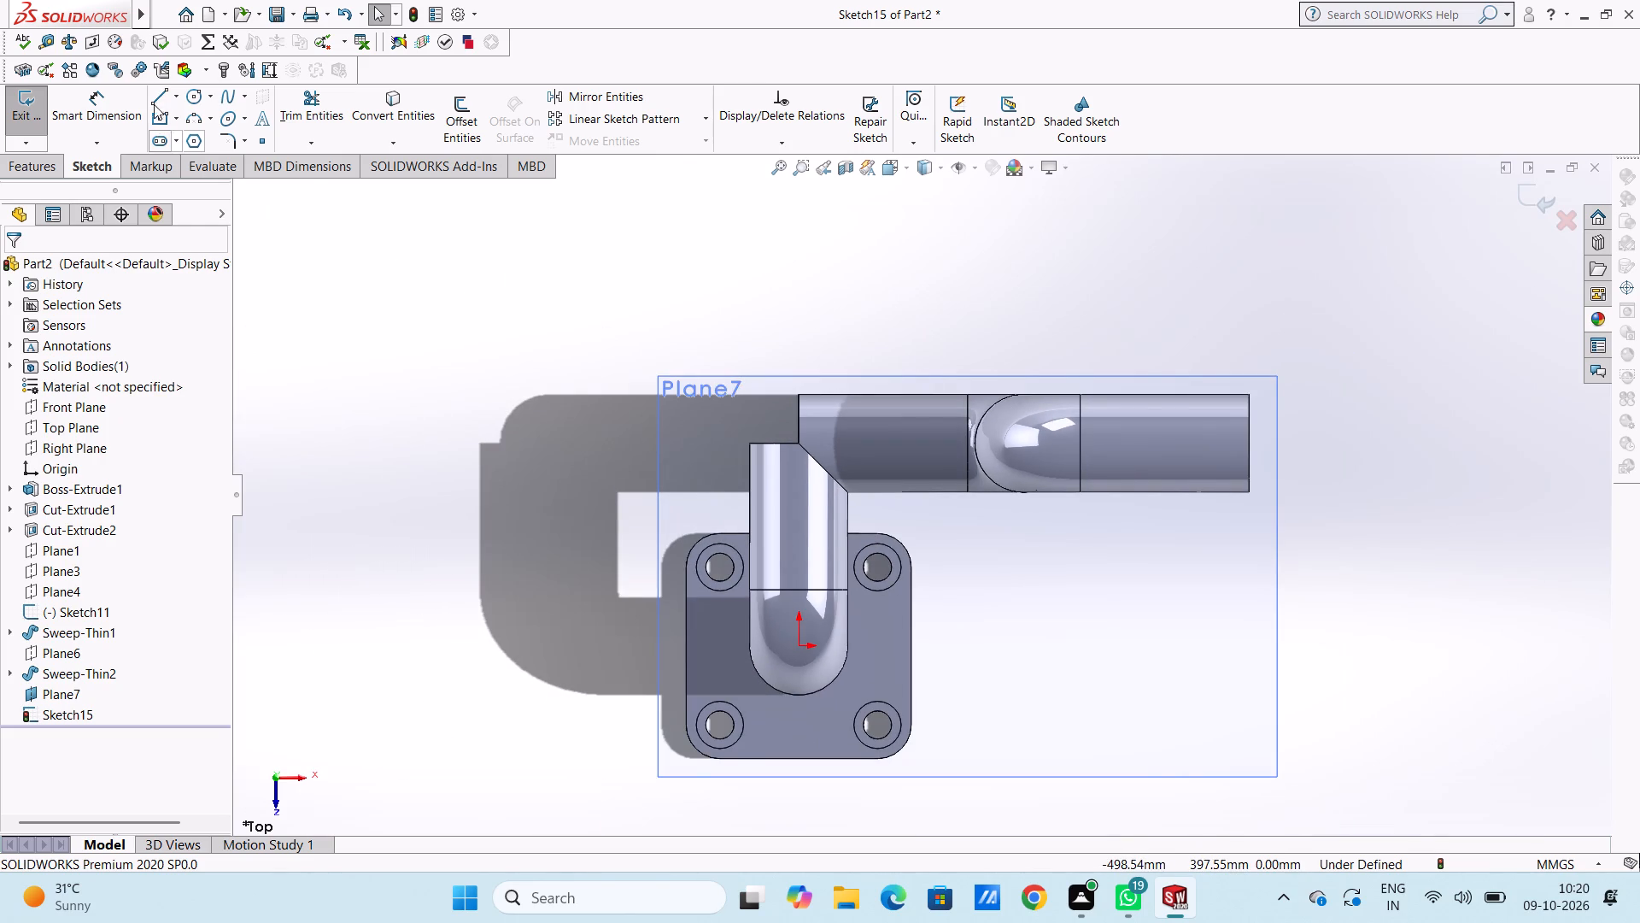
pyautogui.click(155, 99)
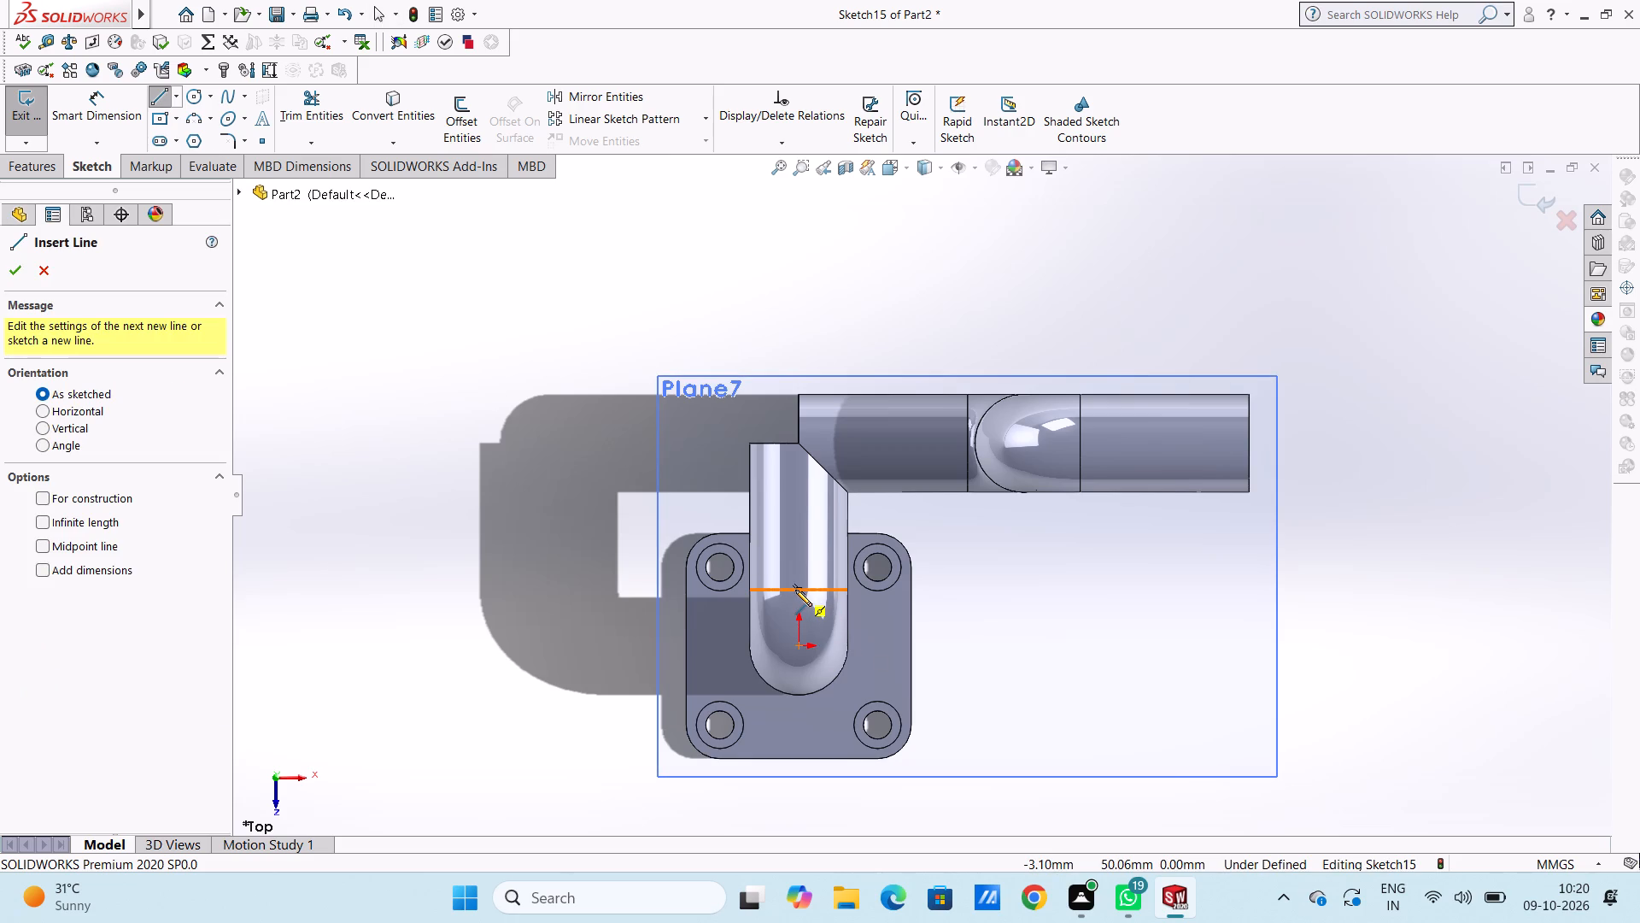
pyautogui.click(796, 588)
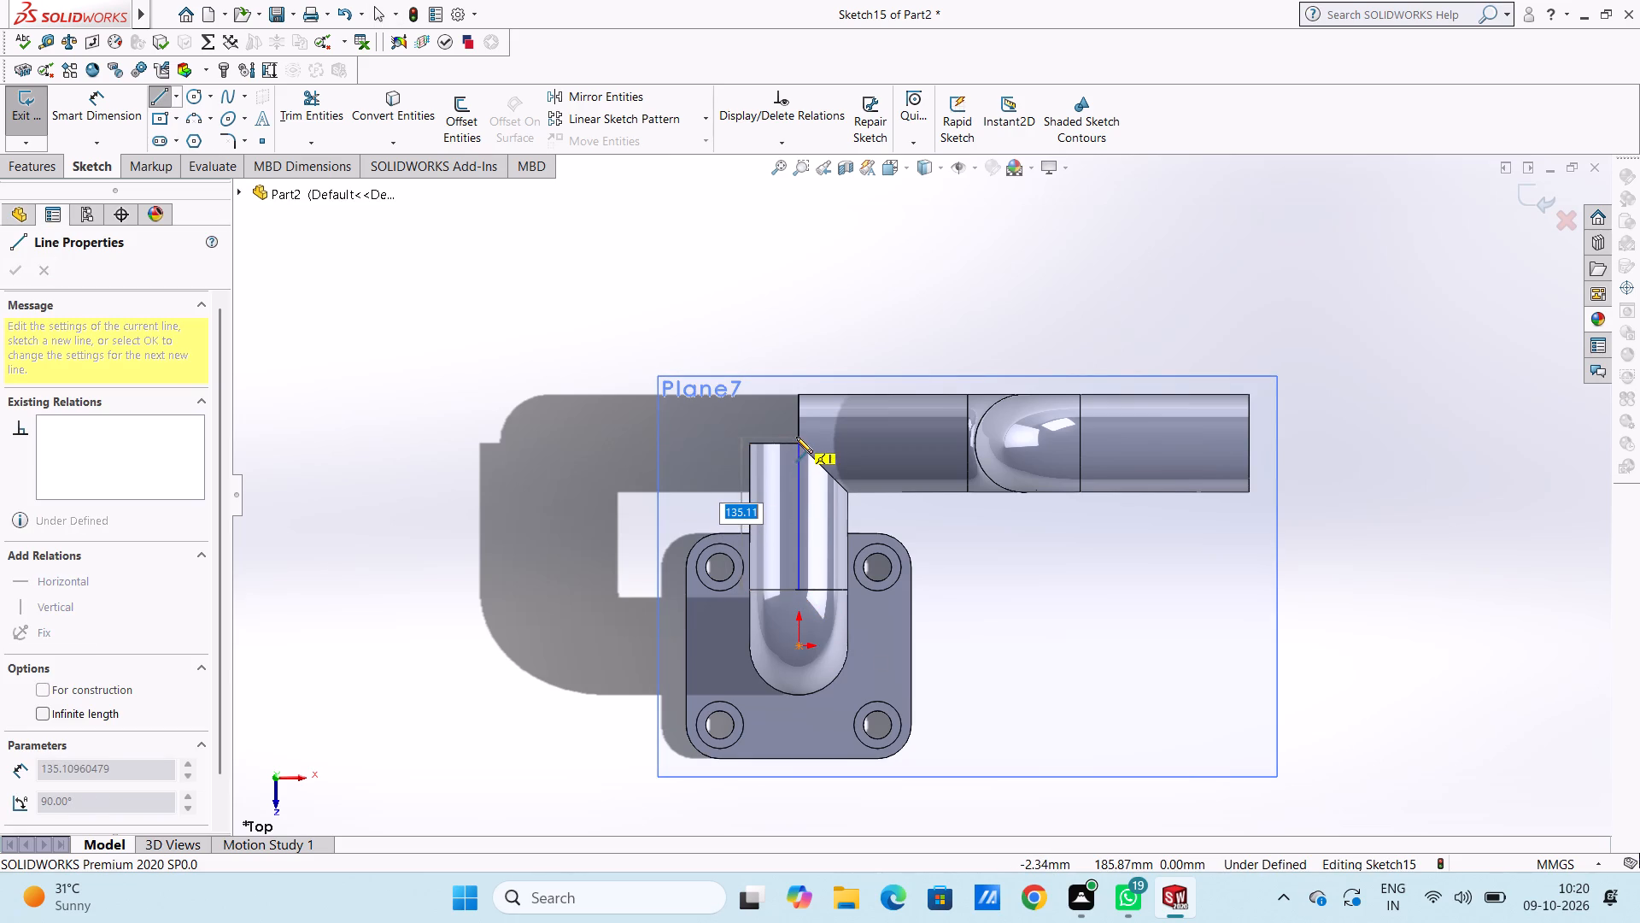
pyautogui.click(798, 444)
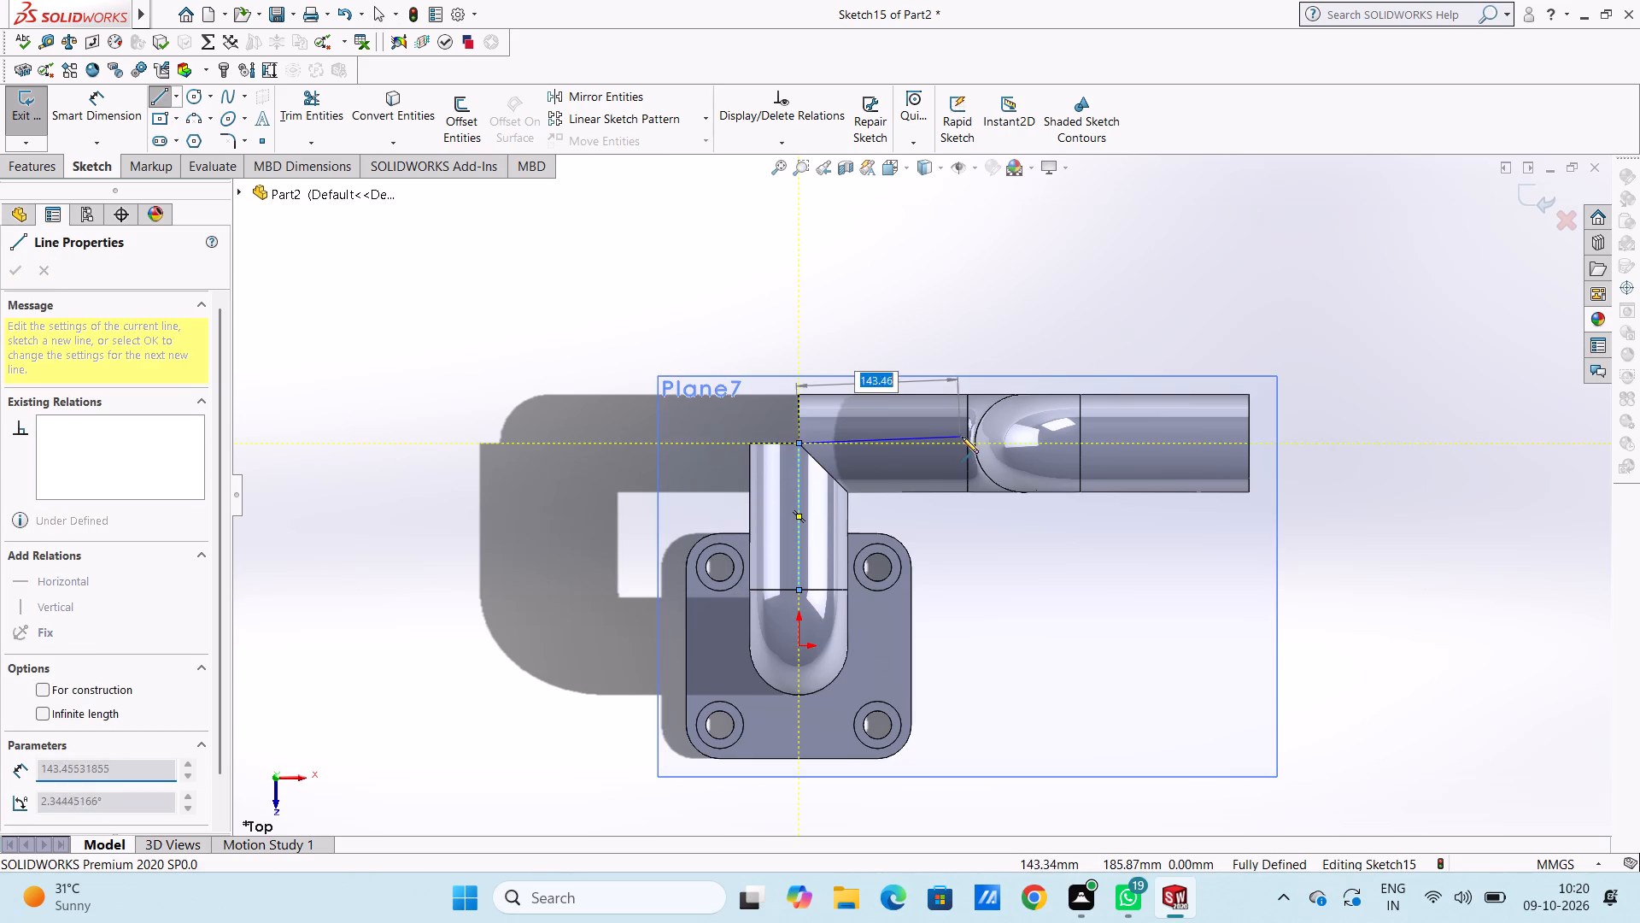
pyautogui.click(969, 444)
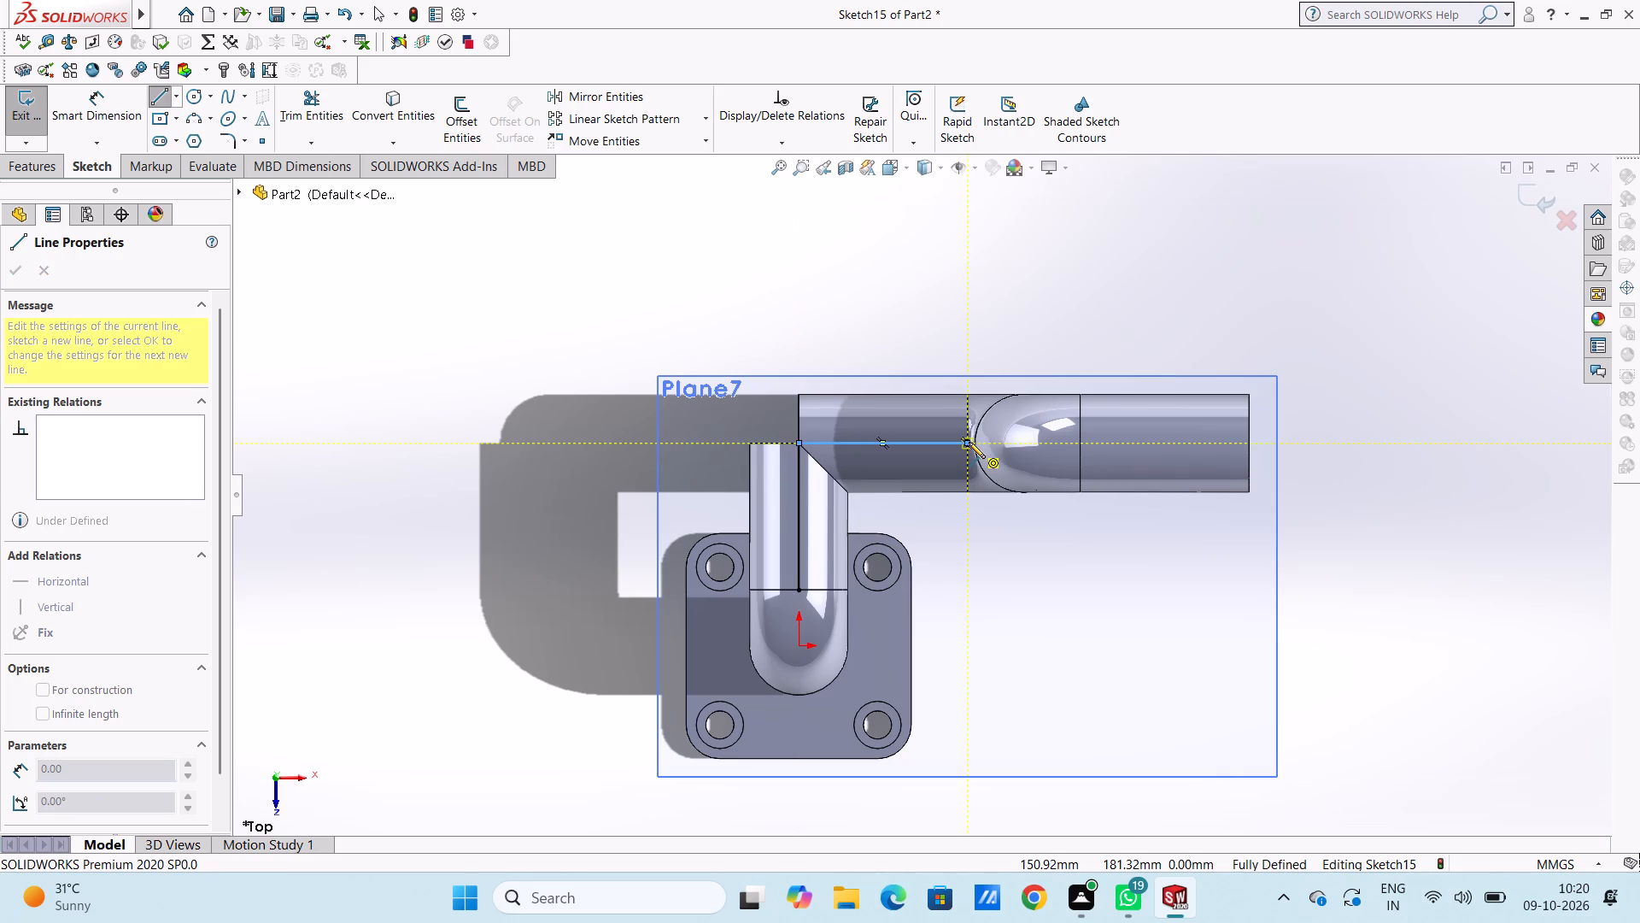
pyautogui.press('Escape')
pyautogui.press('Escape')
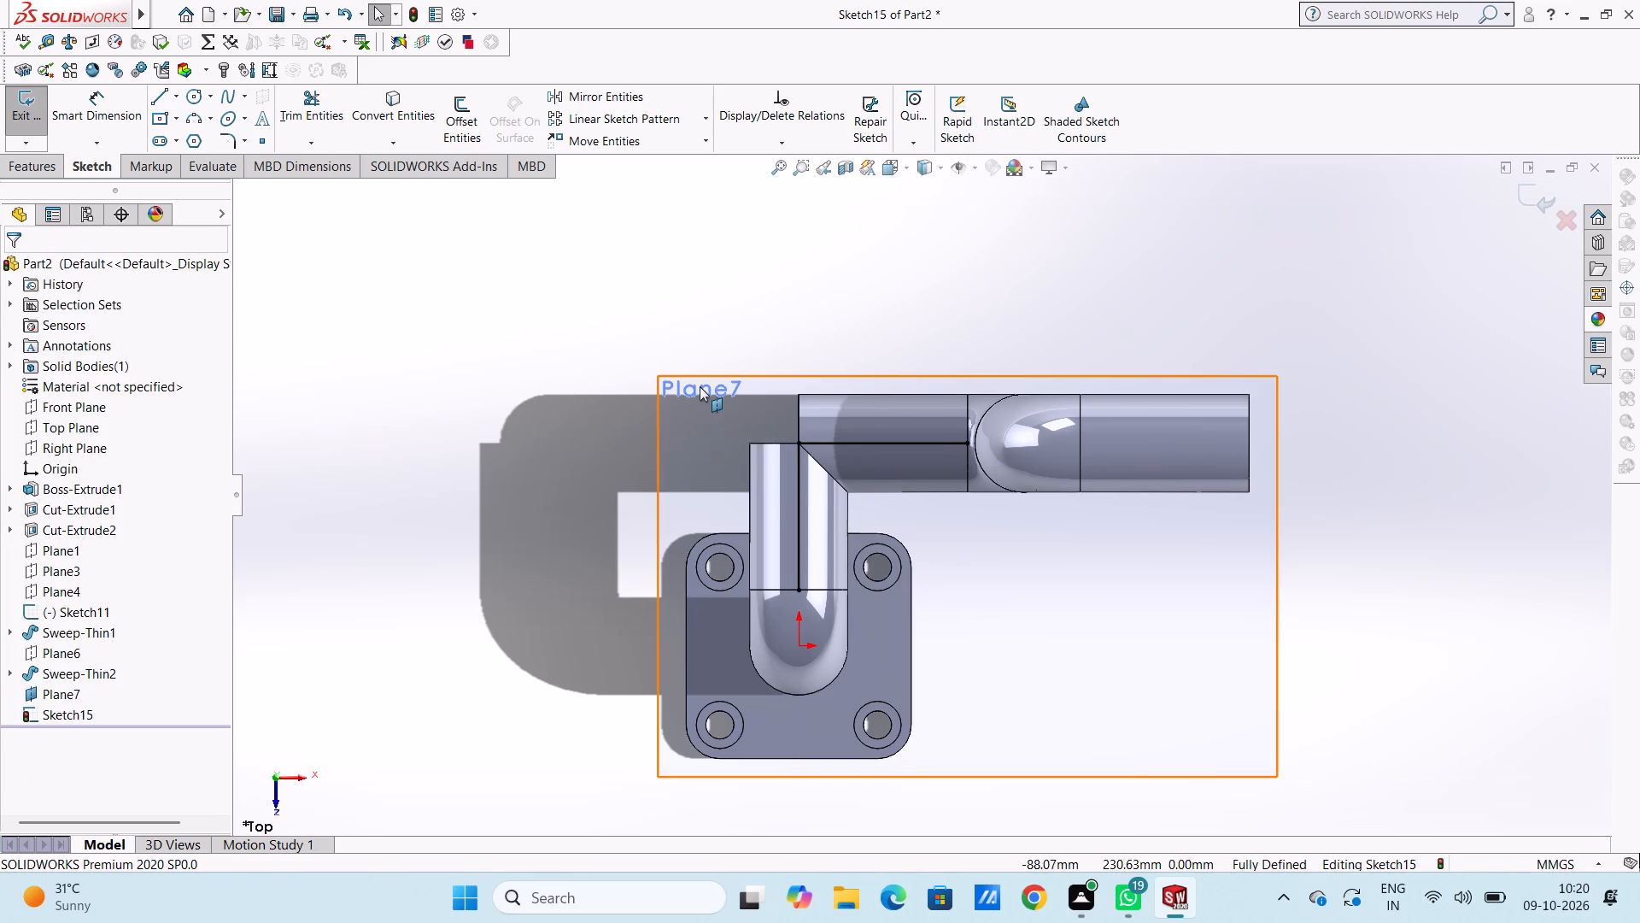
# Round the path's corner with a 50 mm sketch fillet and exit the sketch.
pyautogui.click(225, 130)
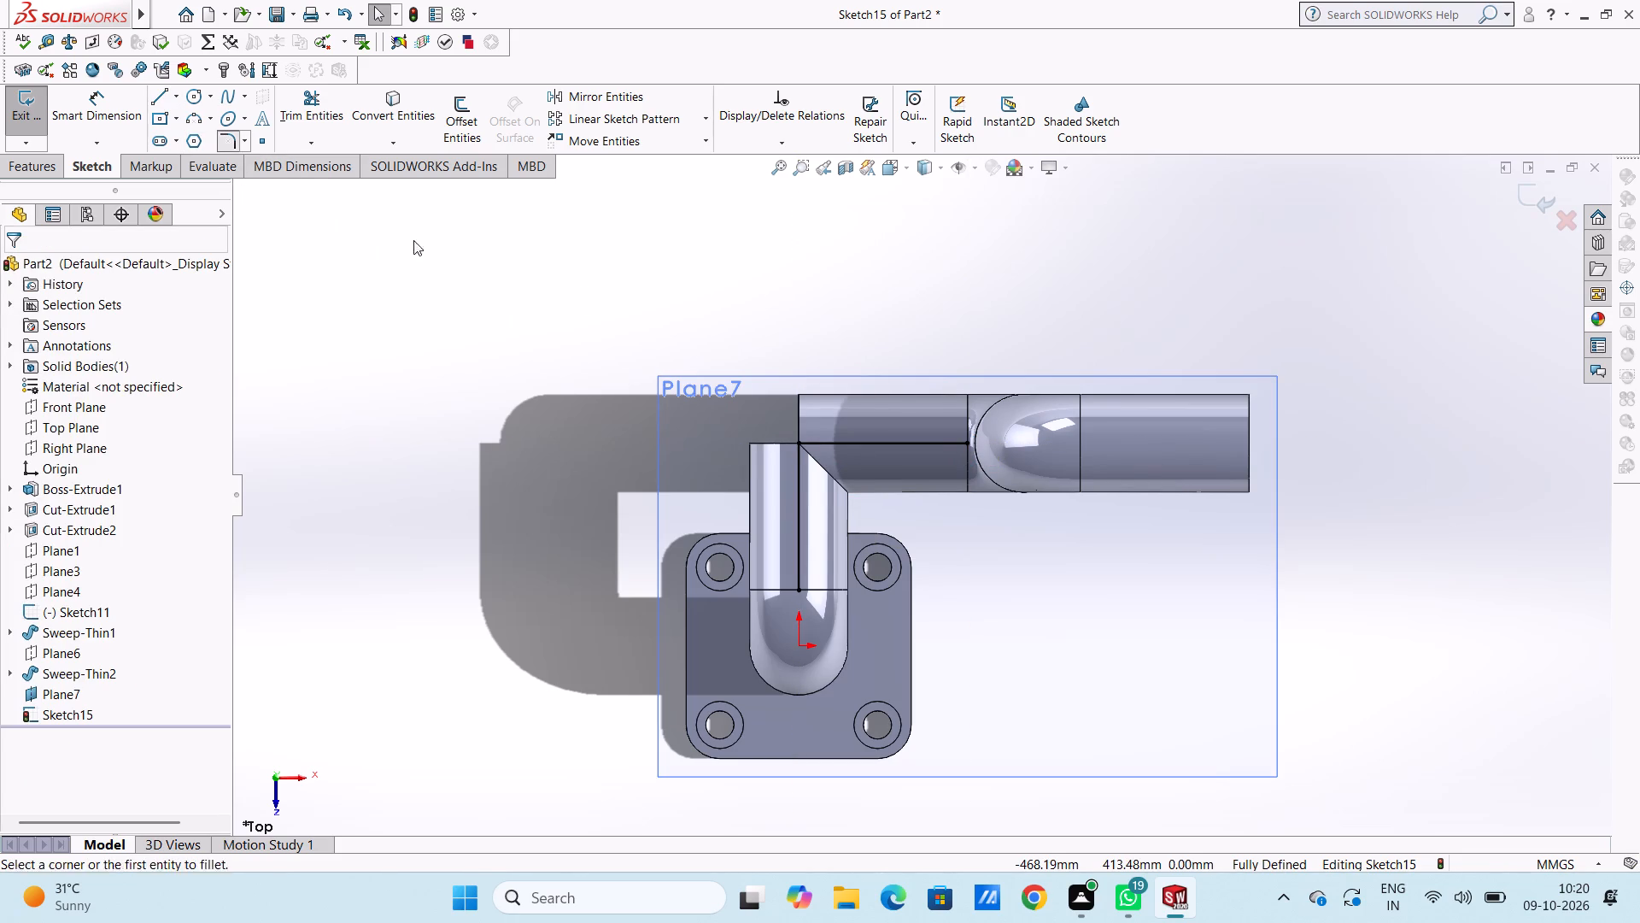
pyautogui.click(797, 444)
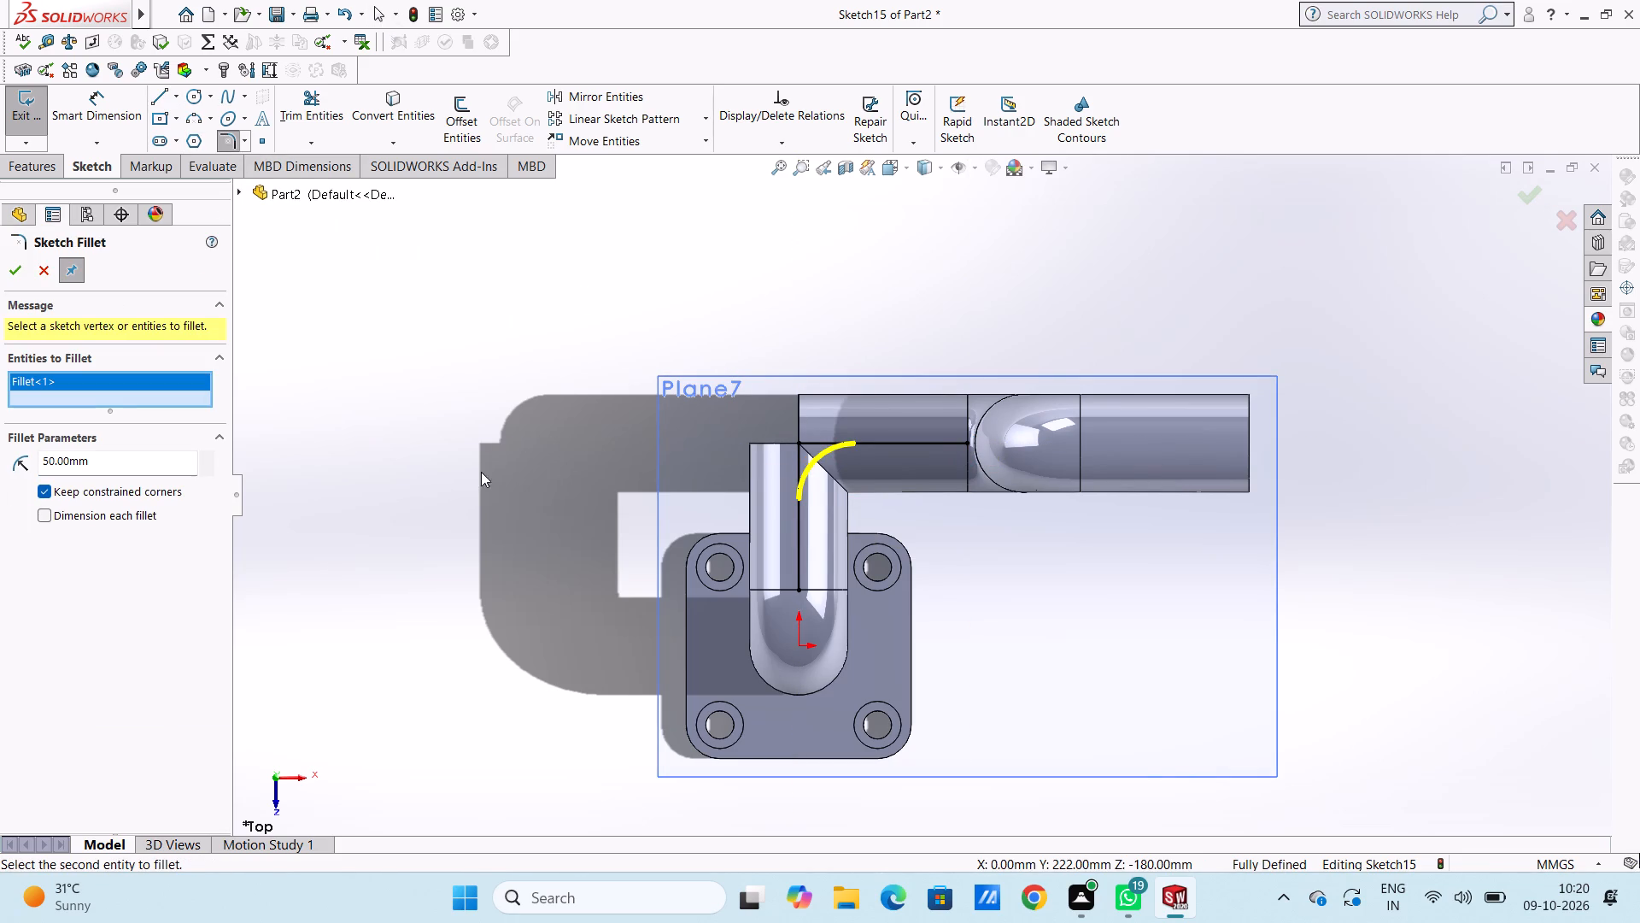
pyautogui.click(9, 267)
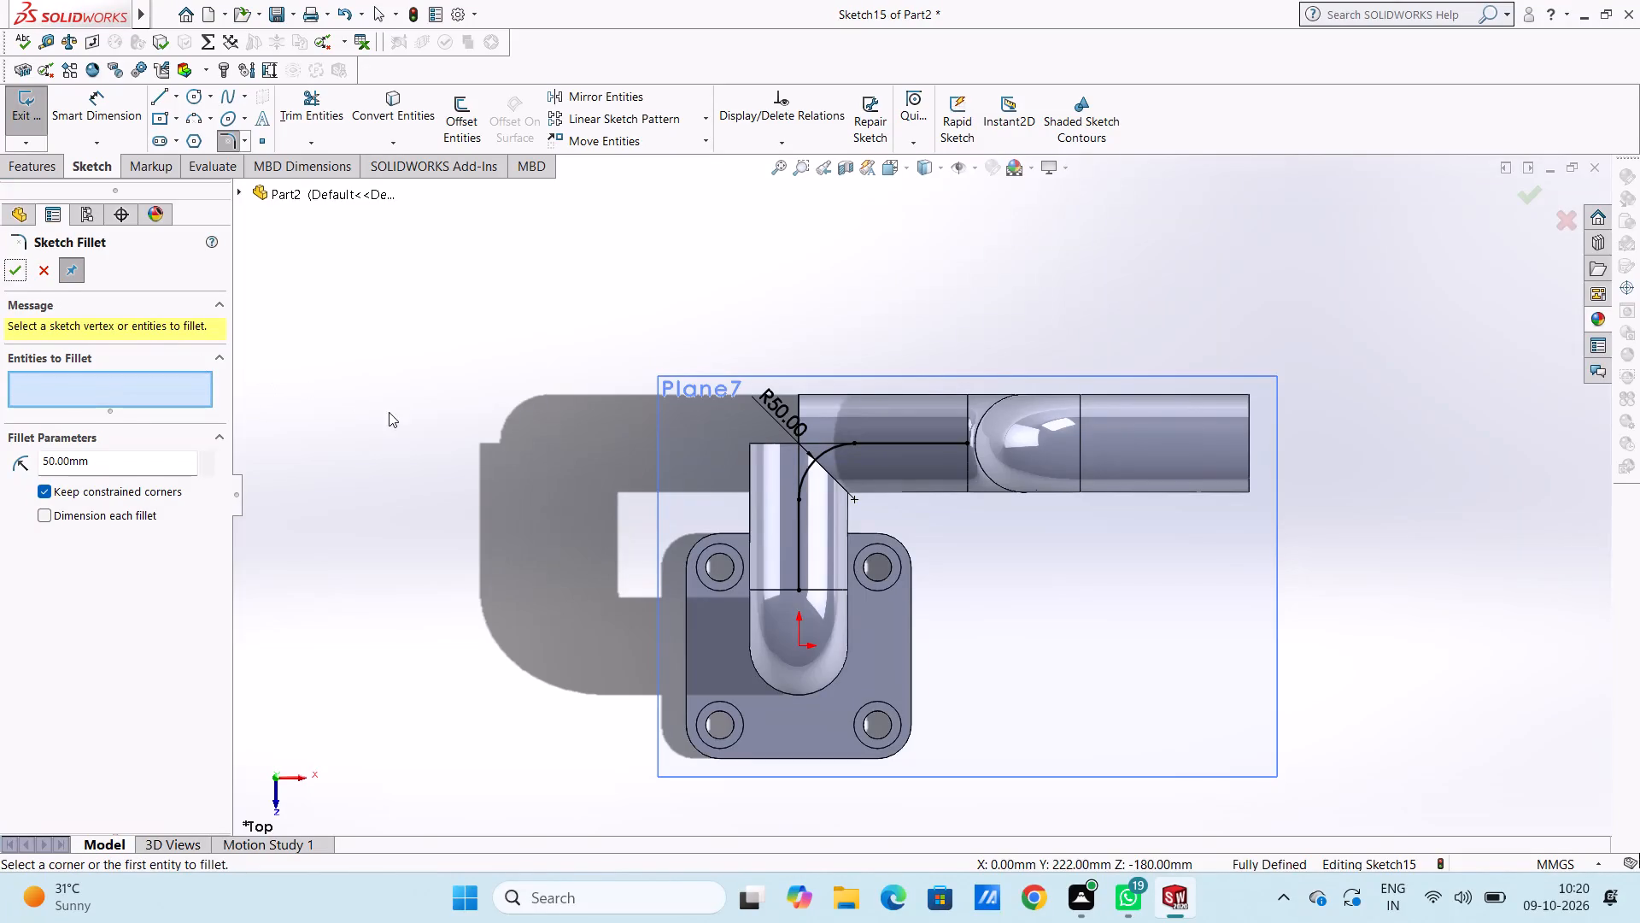
pyautogui.click(435, 437)
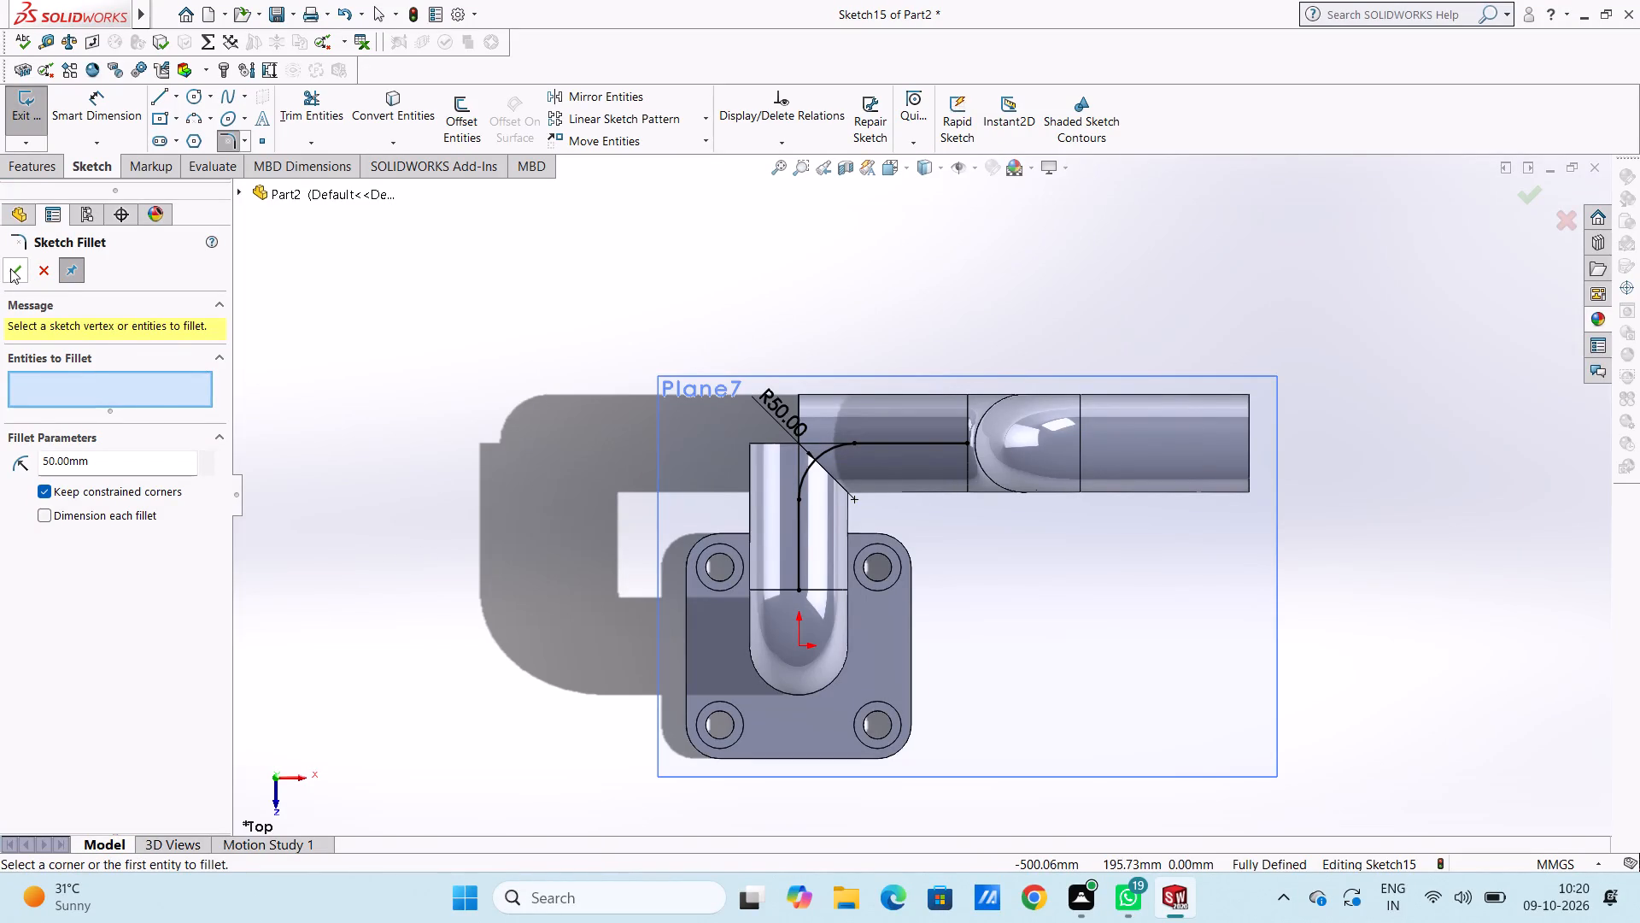
pyautogui.click(10, 268)
pyautogui.click(403, 456)
pyautogui.moveTo(450, 530); pyautogui.dragTo(481, 408, button='middle')
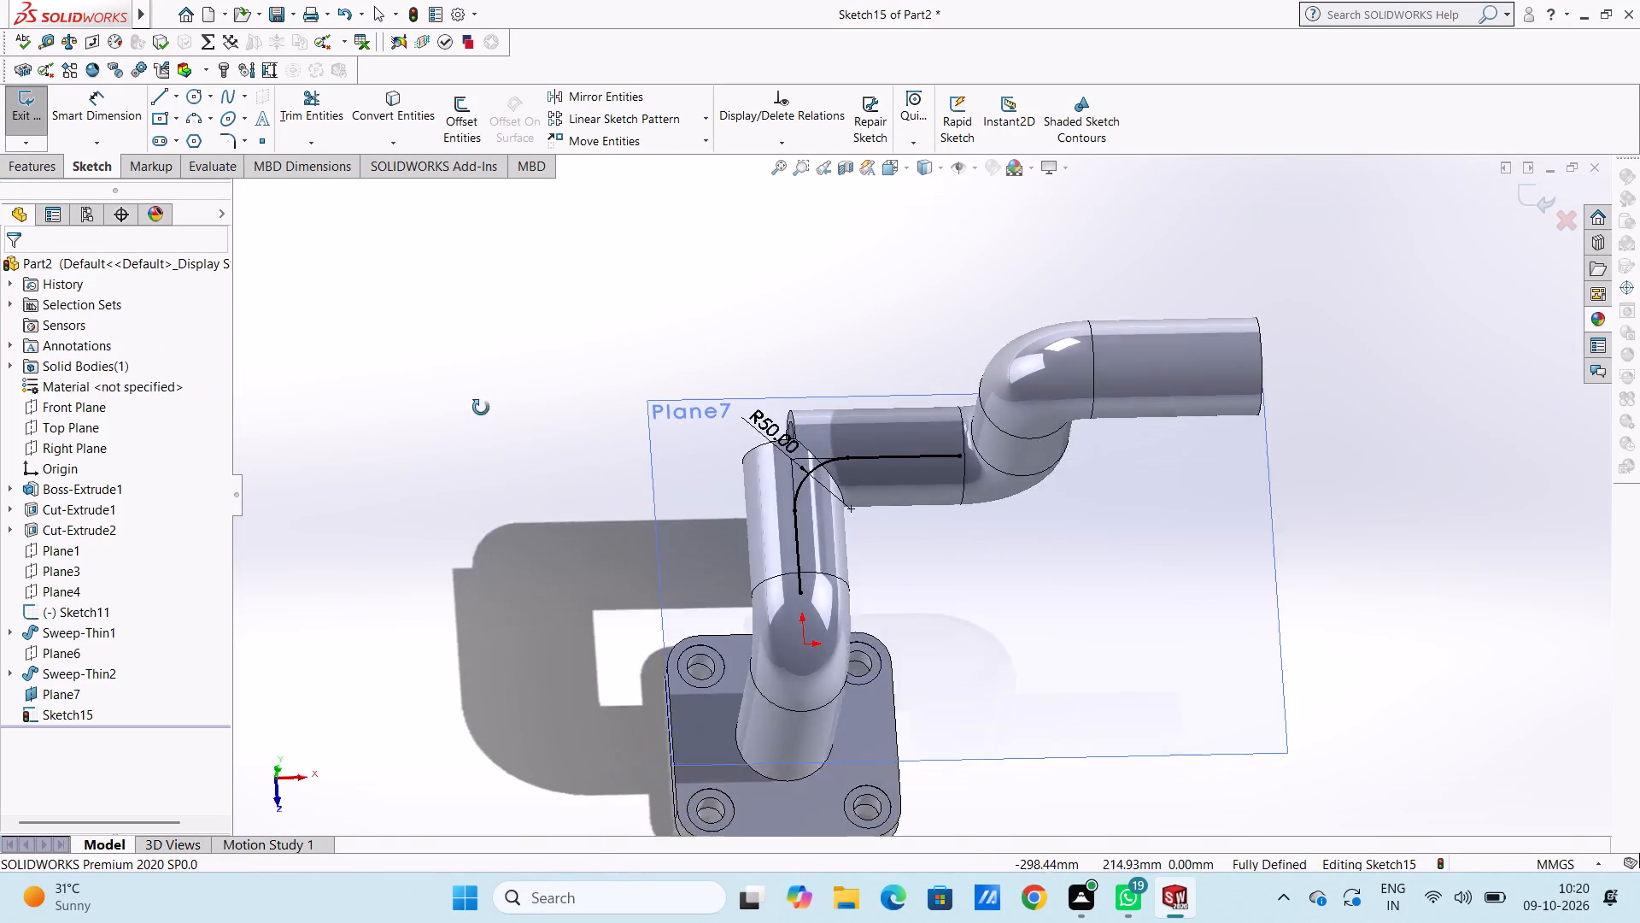
pyautogui.moveTo(481, 408); pyautogui.dragTo(485, 383, button='middle')
pyautogui.moveTo(467, 576); pyautogui.dragTo(424, 551, button='middle')
pyautogui.click(1530, 200)
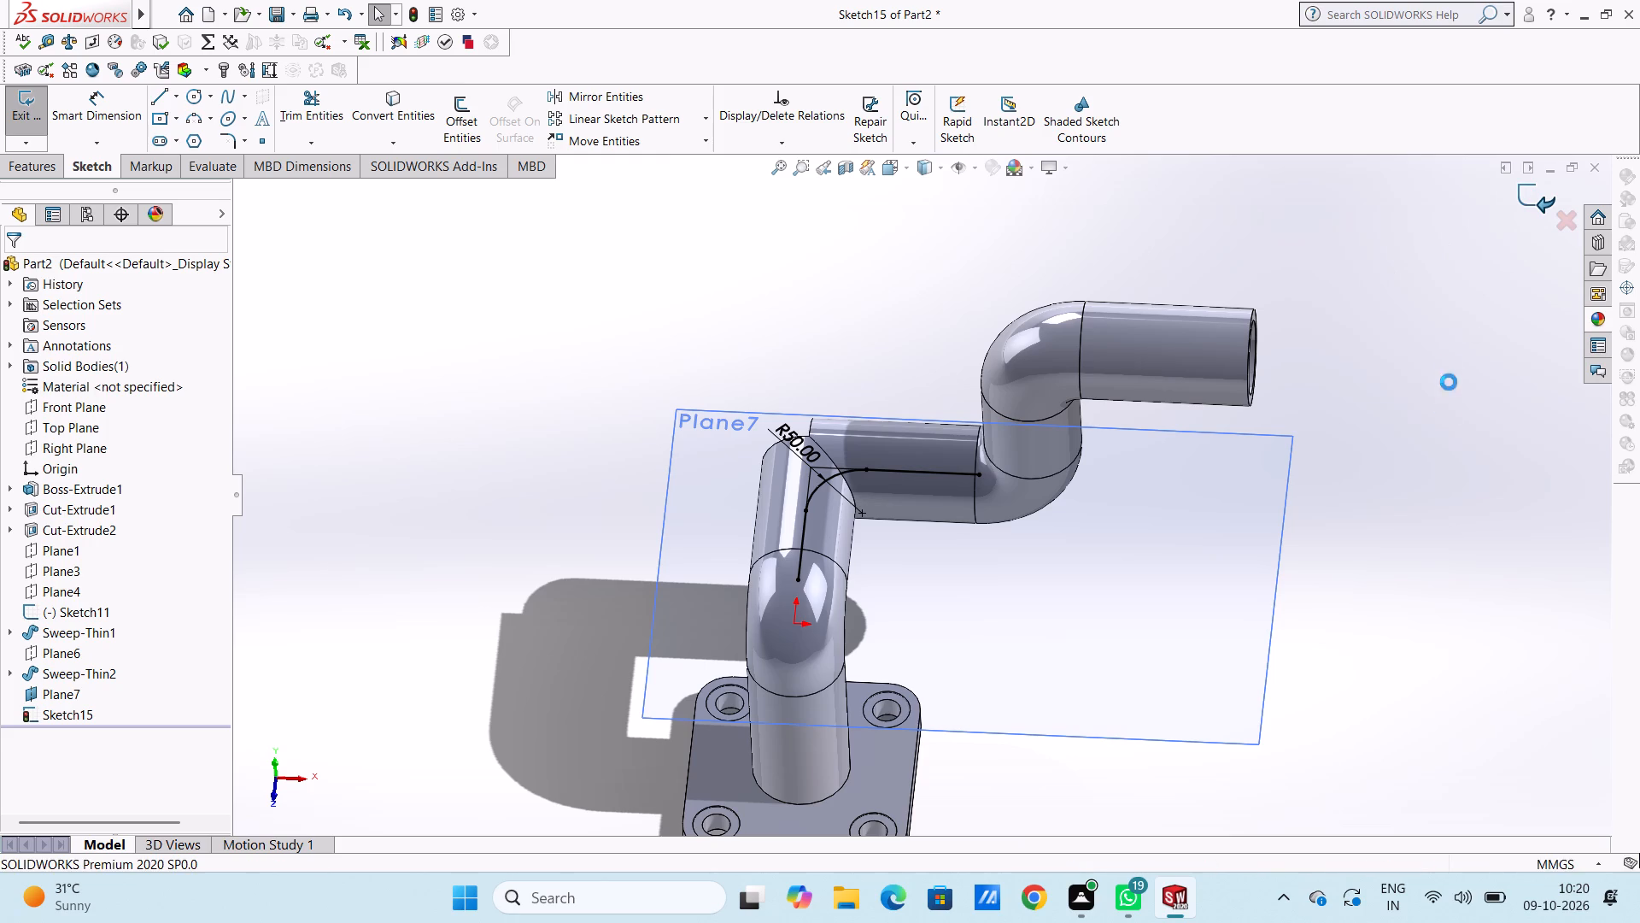
# Hide Plane7.
pyautogui.click(67, 701)
pyautogui.click(105, 679)
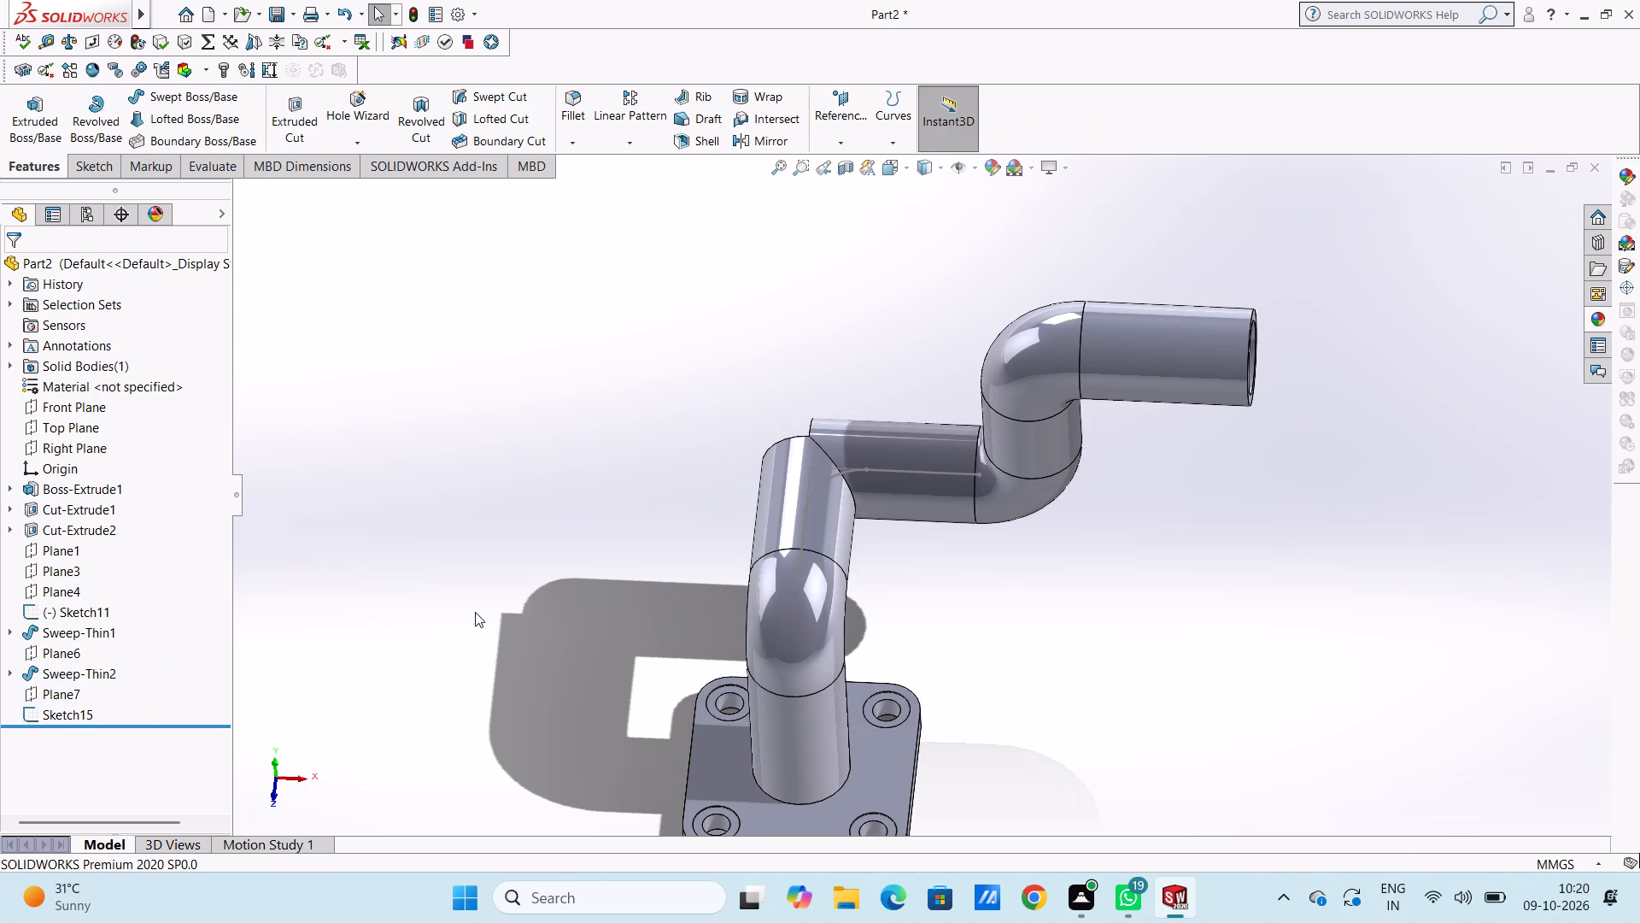
pyautogui.click(475, 611)
# Create a reference plane offset 50 mm from the Front Plane, with the offset flipped towards the pipes' corner.
pyautogui.moveTo(575, 485); pyautogui.dragTo(580, 612, button='middle')
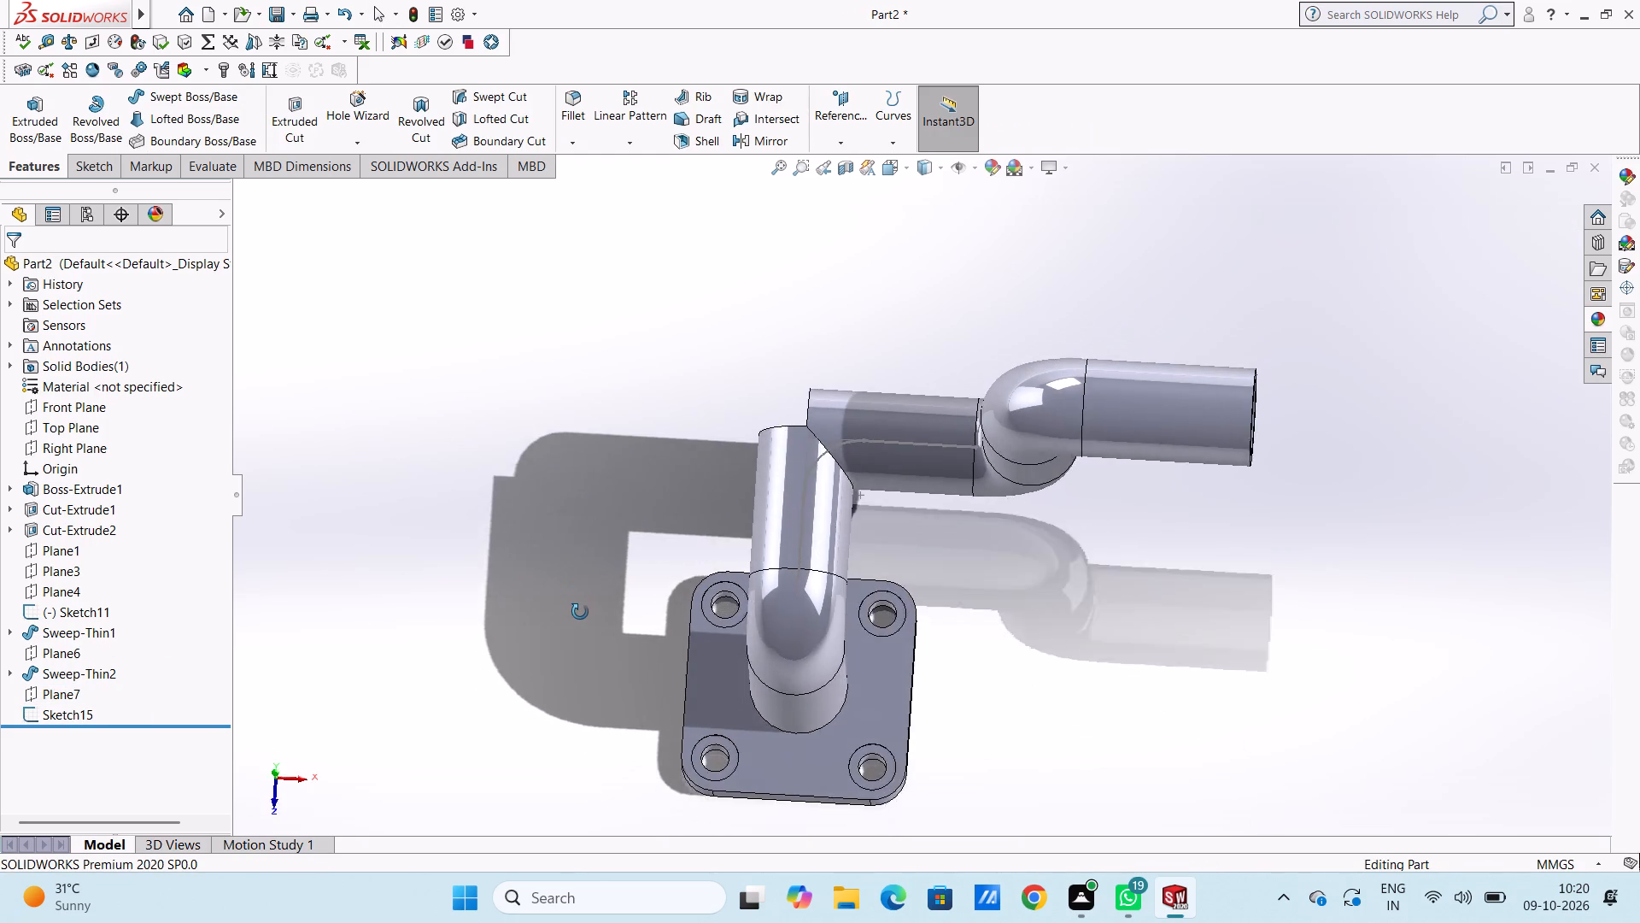
pyautogui.moveTo(580, 612); pyautogui.dragTo(562, 640, button='middle')
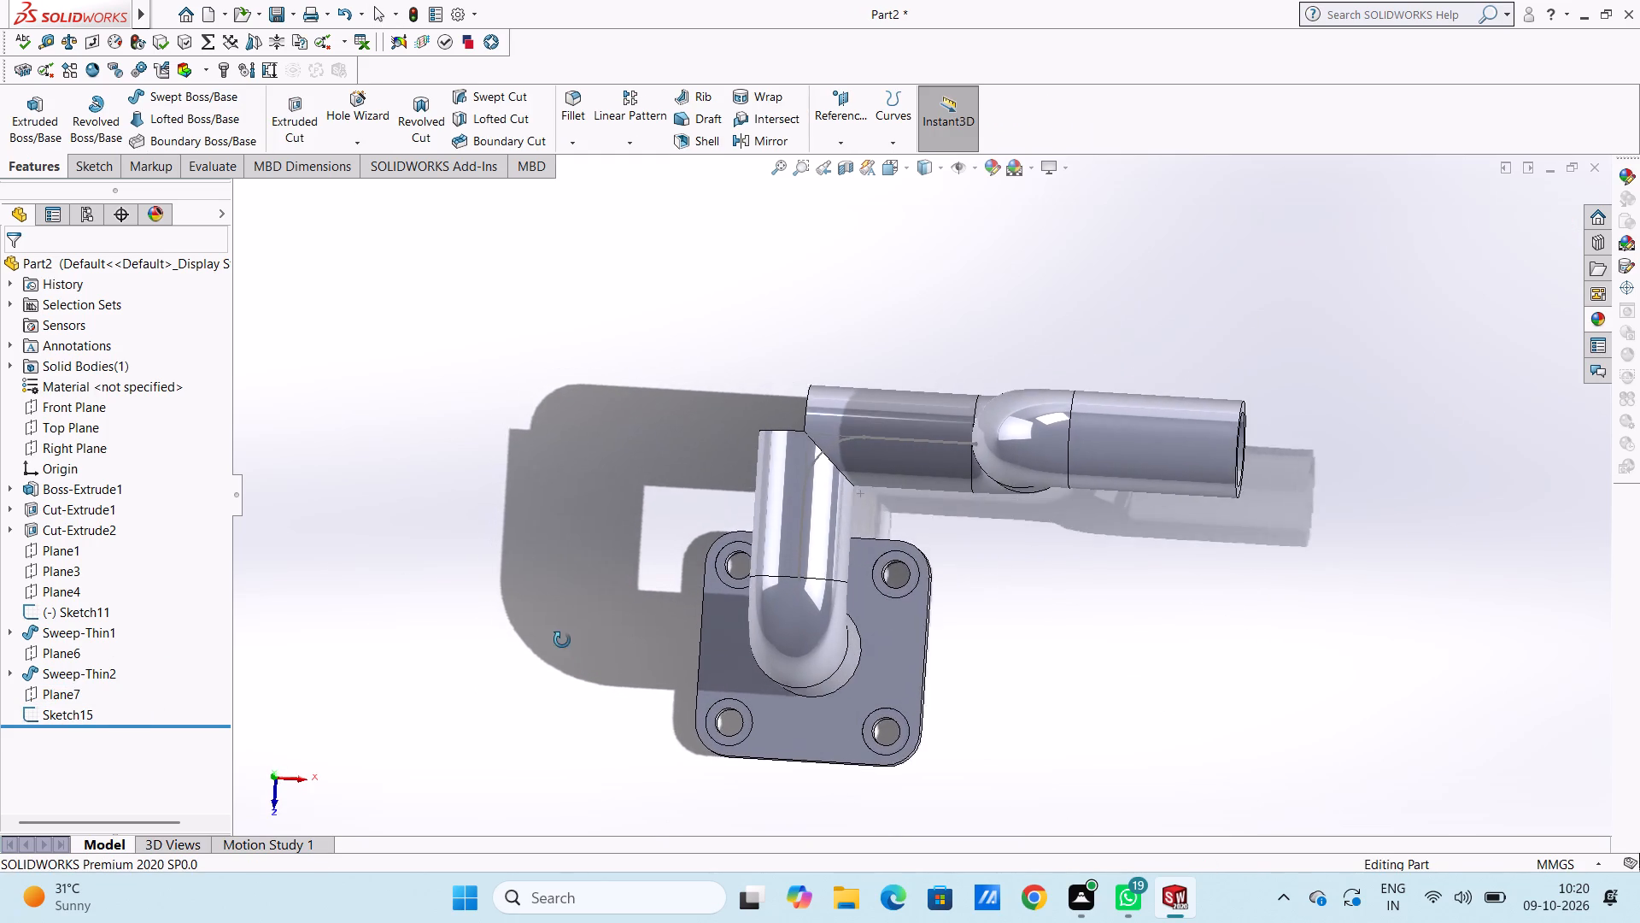
pyautogui.moveTo(562, 640); pyautogui.dragTo(584, 659, button='middle')
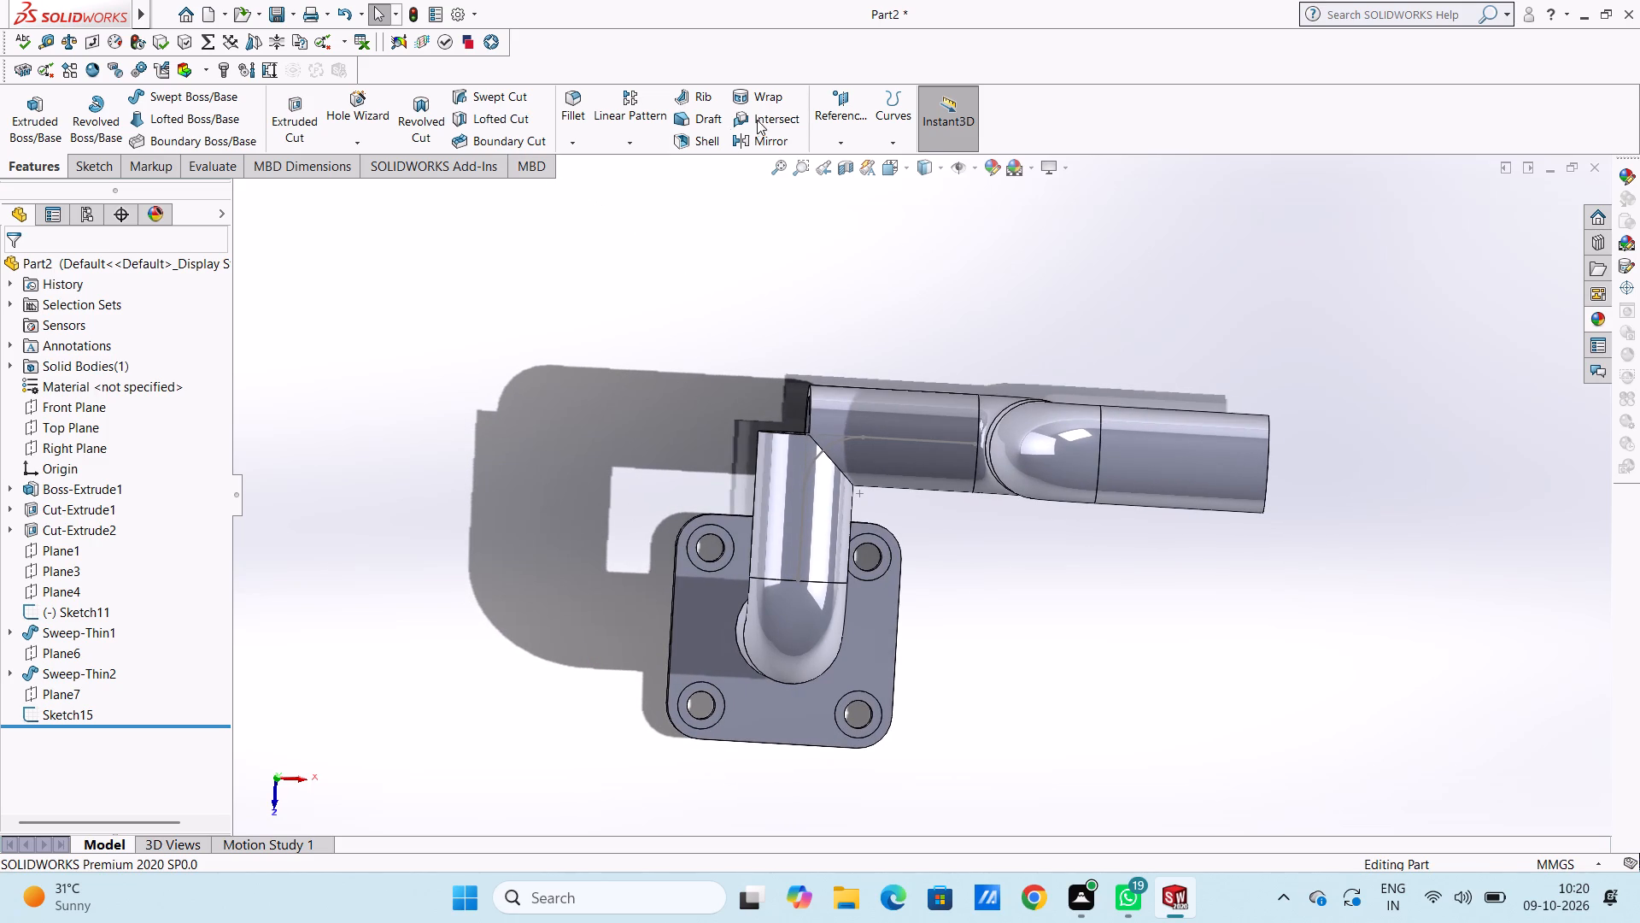
pyautogui.click(834, 102)
pyautogui.click(842, 166)
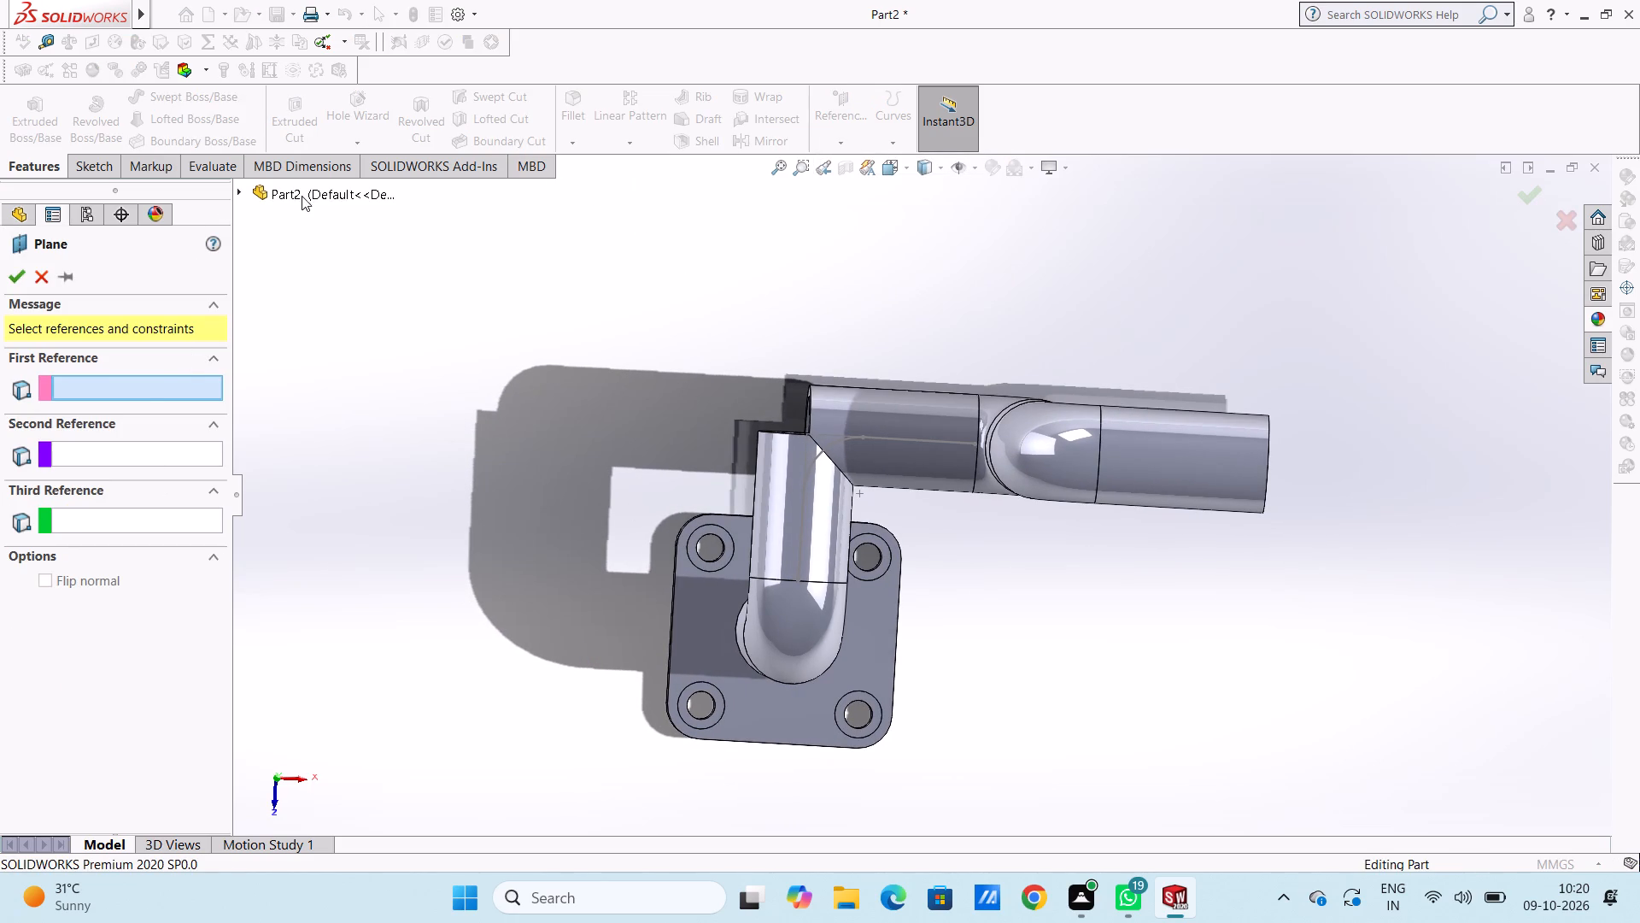
pyautogui.click(302, 196)
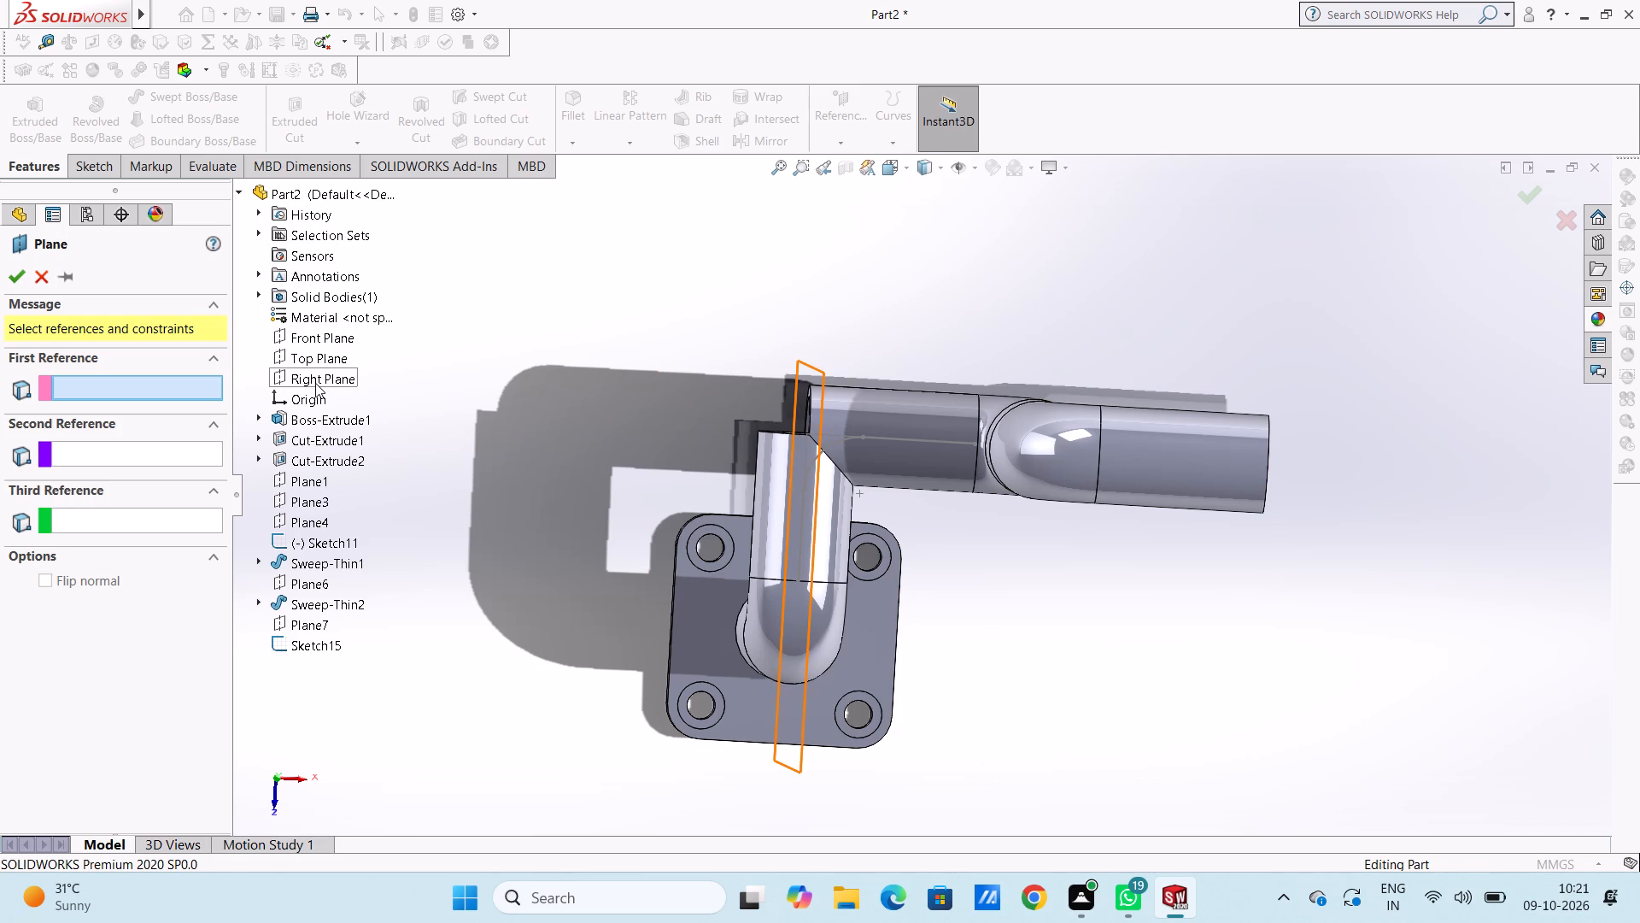
pyautogui.click(325, 338)
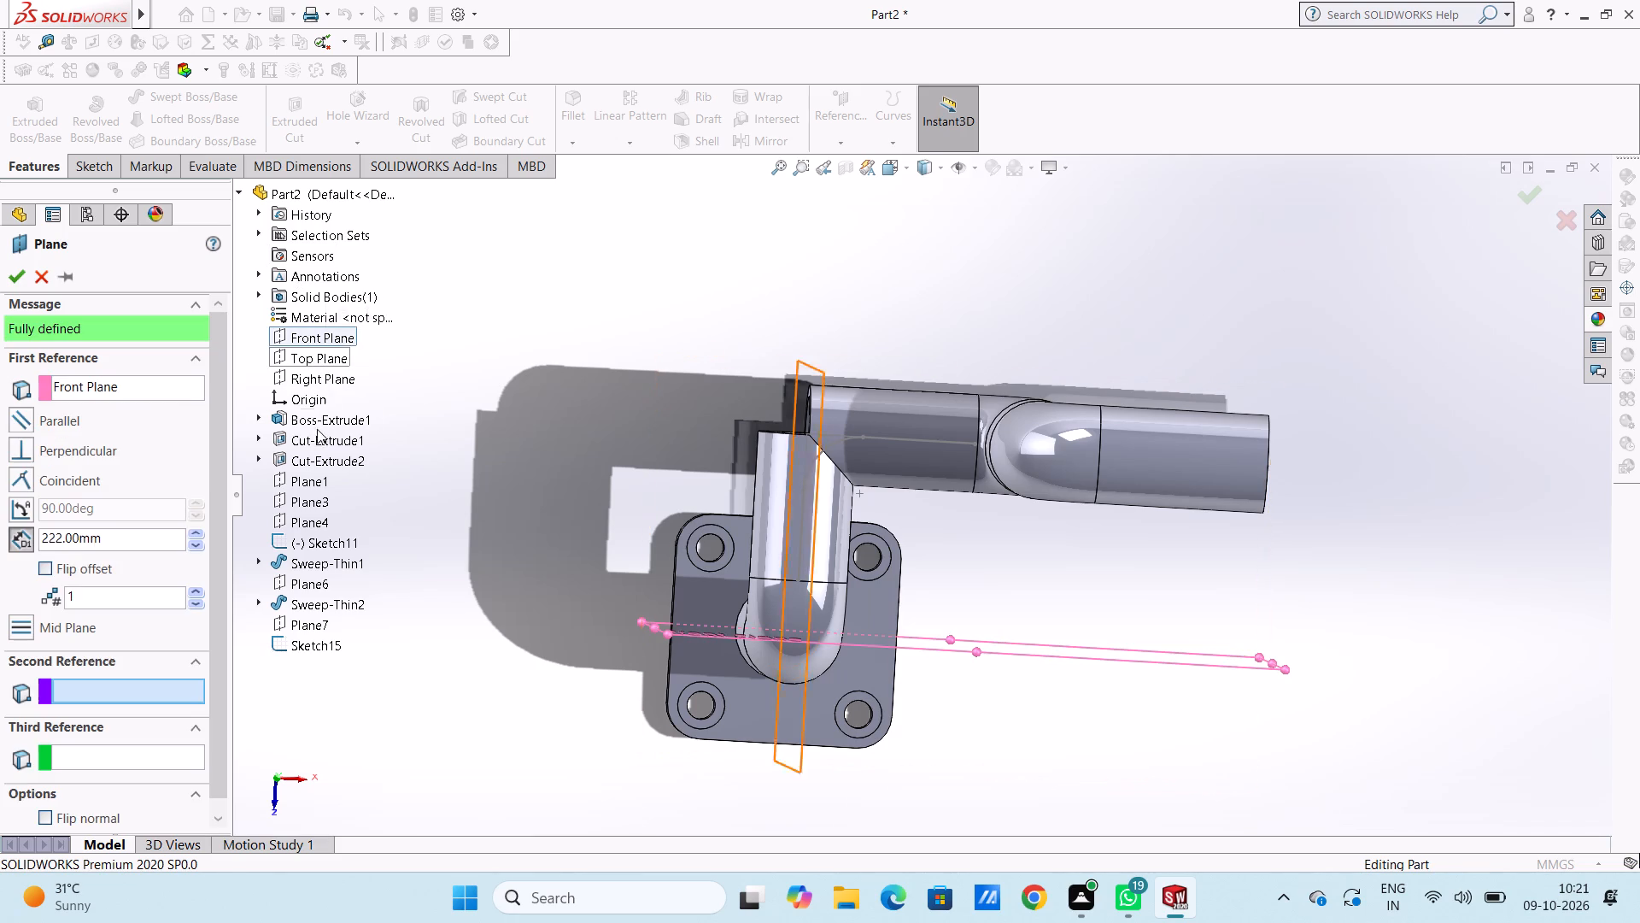
pyautogui.doubleClick(114, 539)
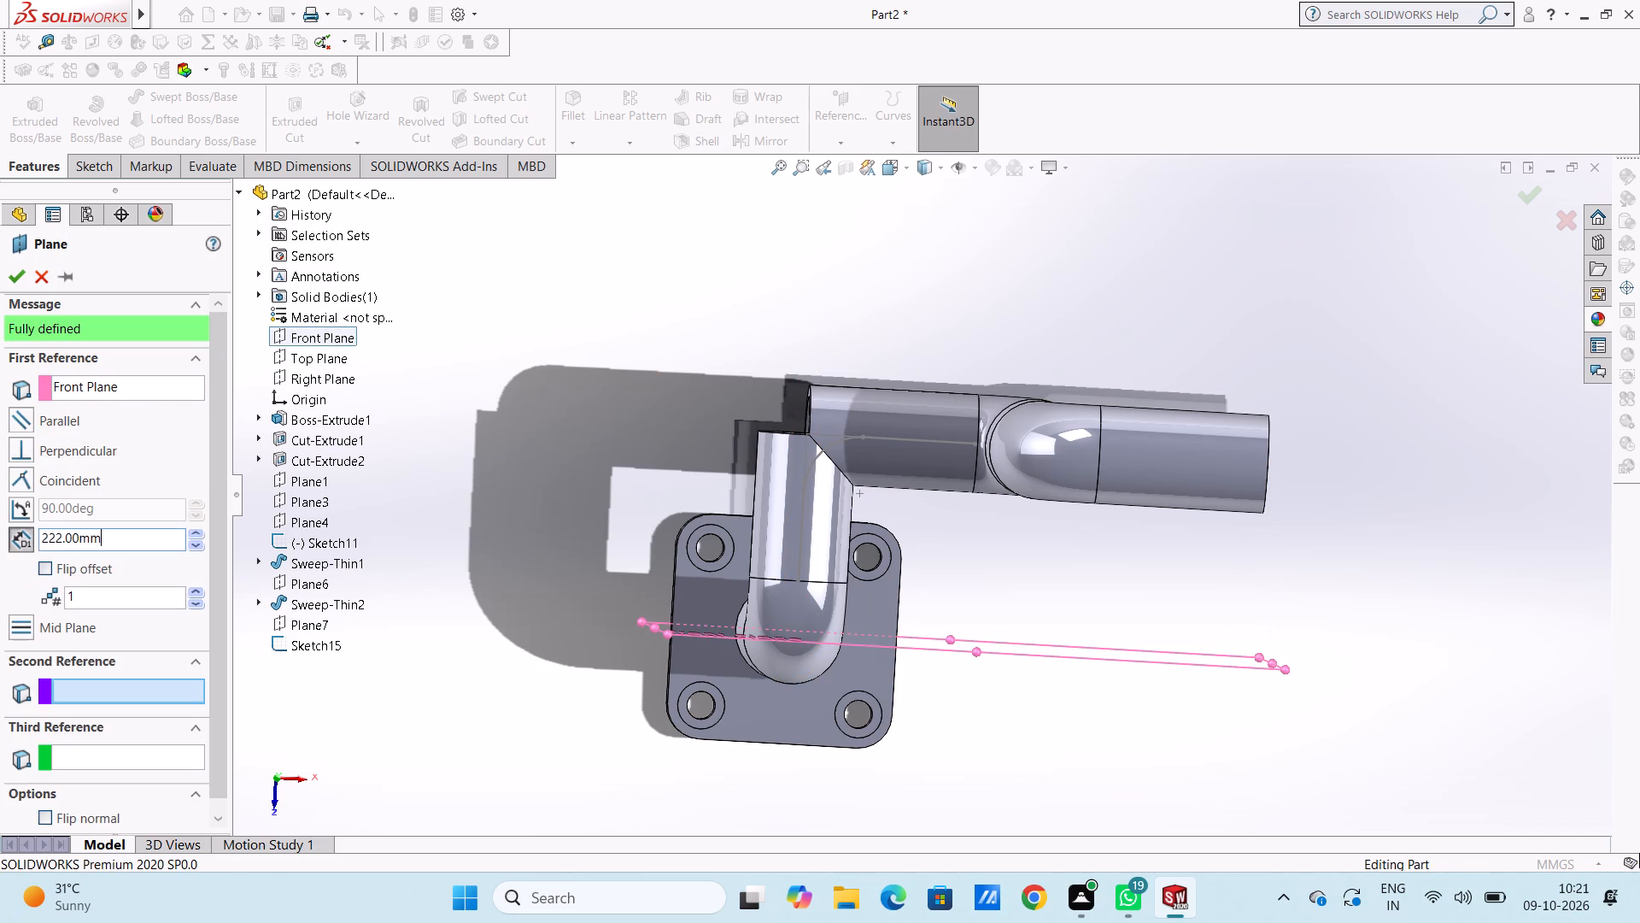
pyautogui.press('0')
pyautogui.press('Return')
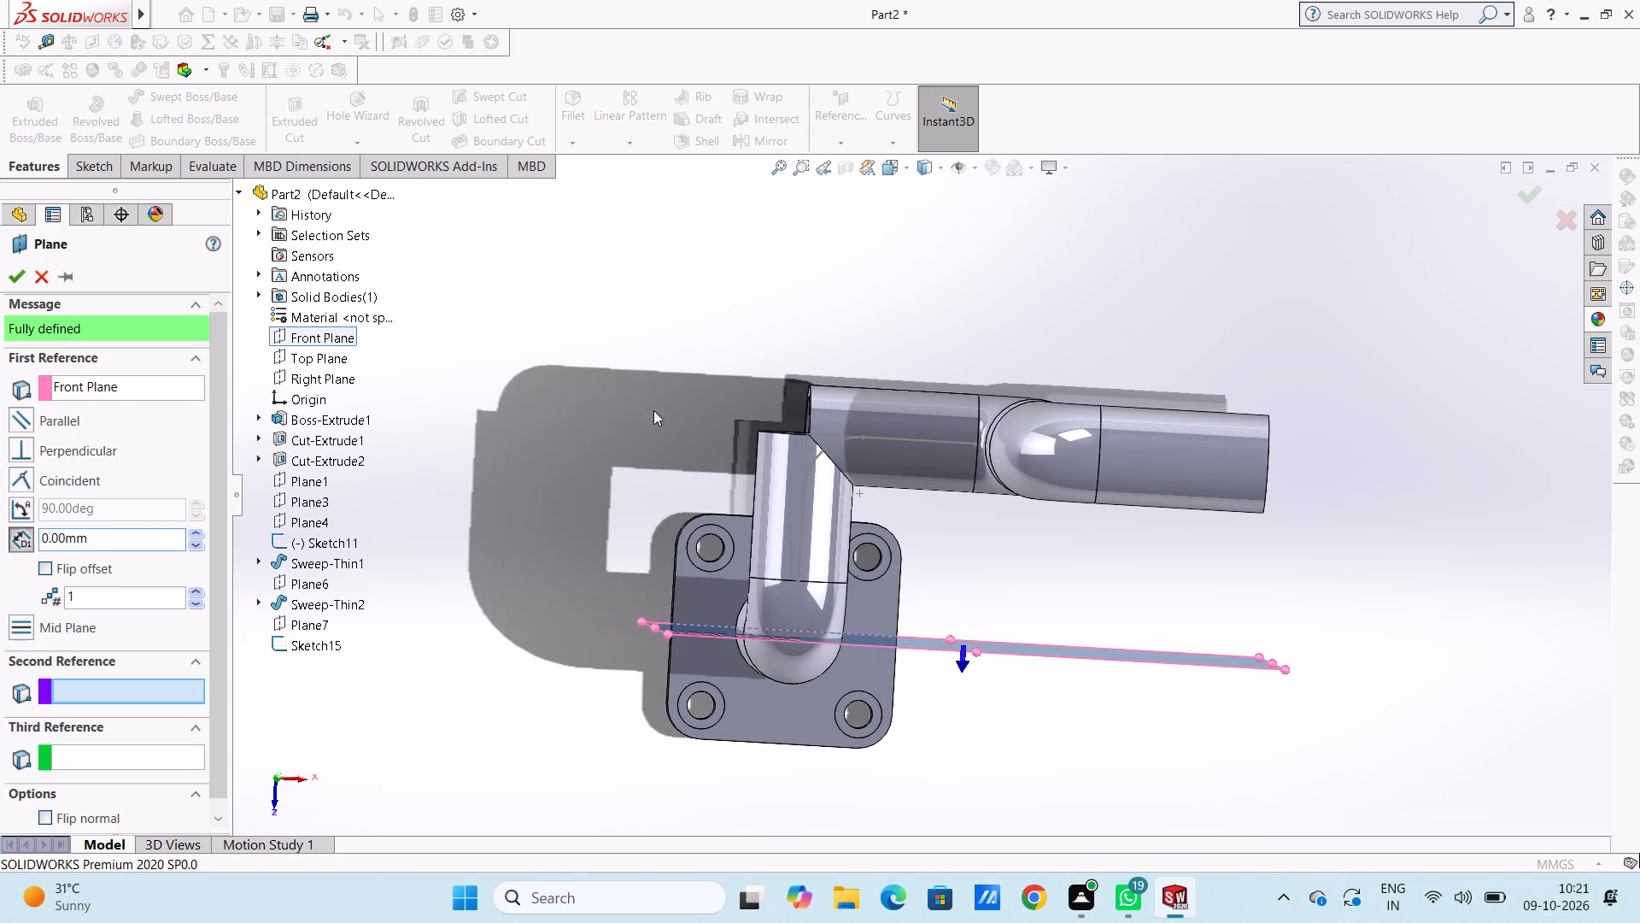
pyautogui.middleClick(670, 362)
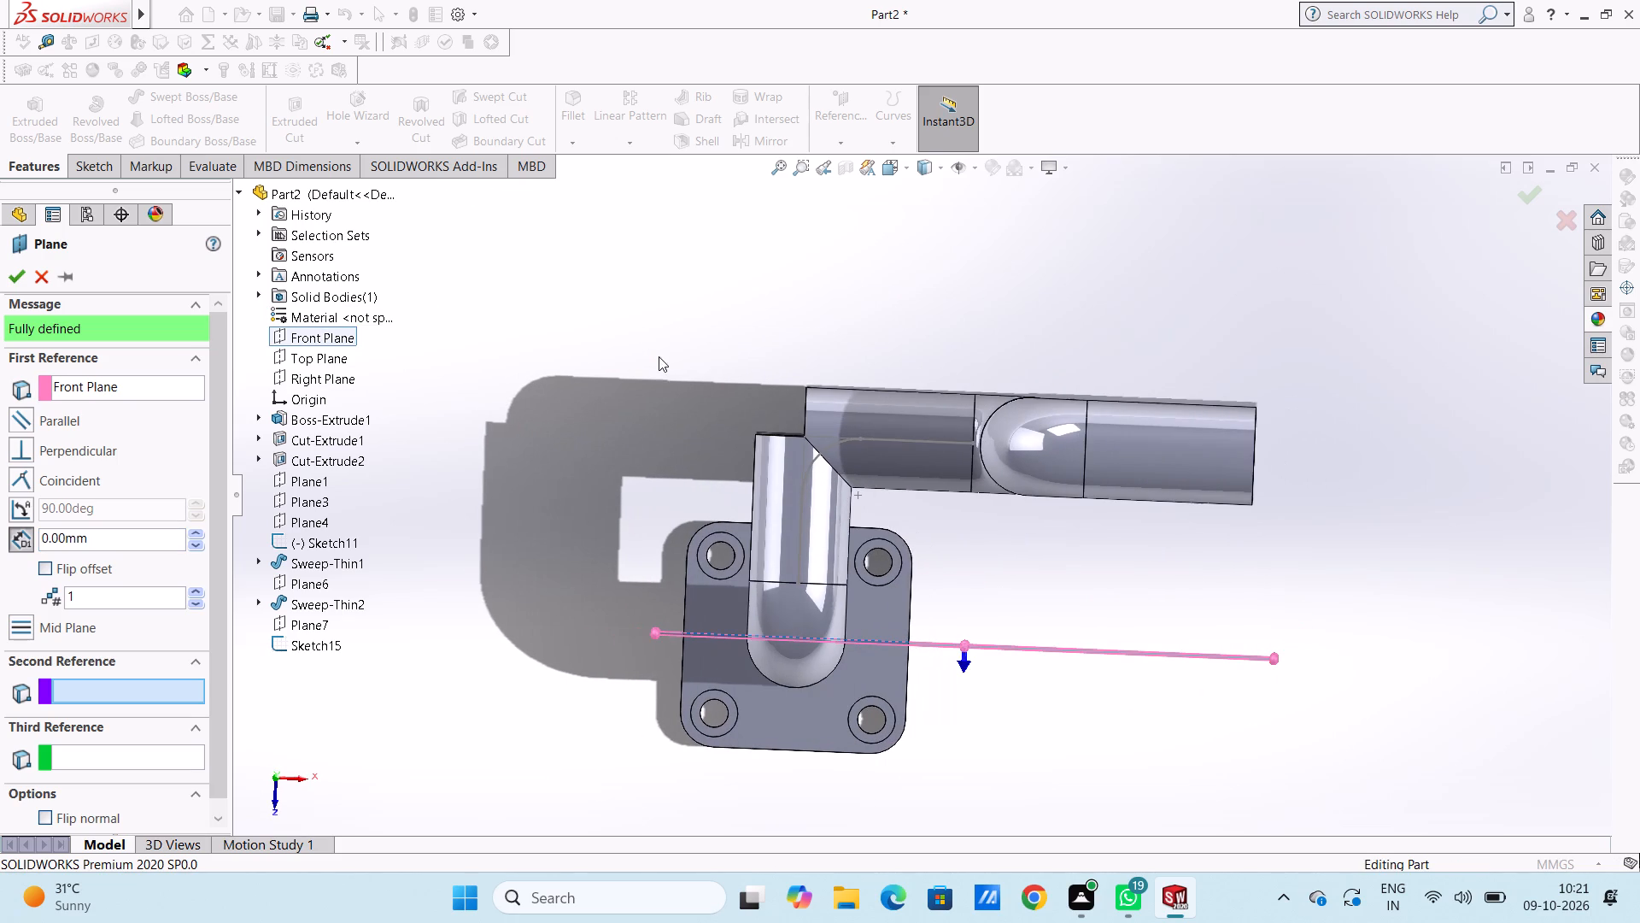
pyautogui.doubleClick(113, 544)
pyautogui.write('50')
pyautogui.press('Return')
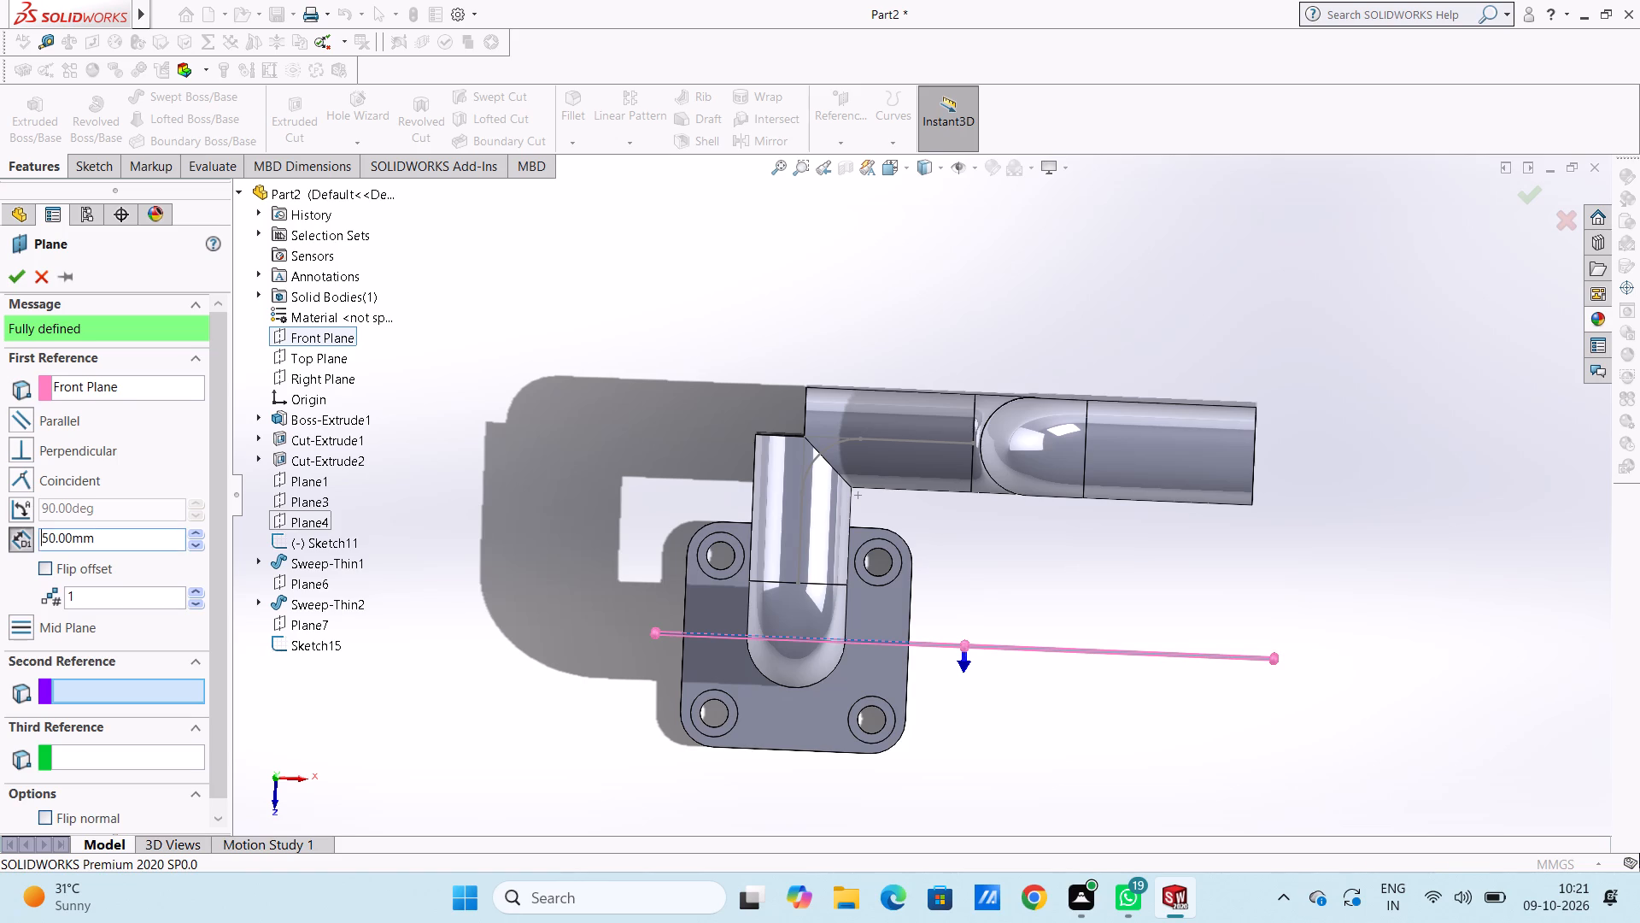
pyautogui.click(38, 569)
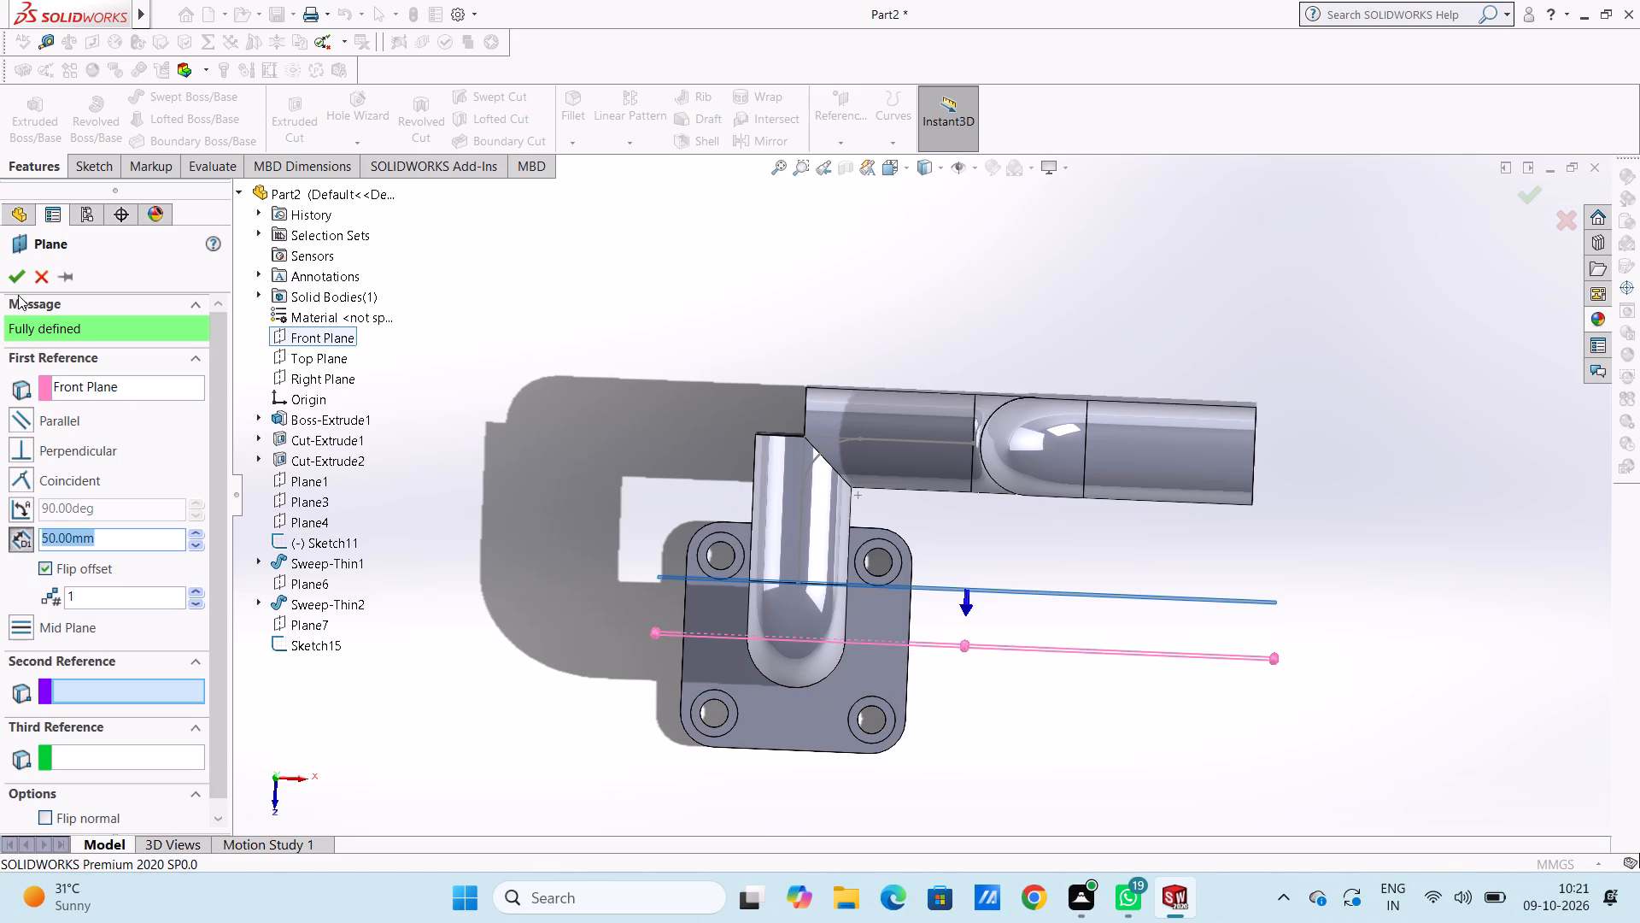
pyautogui.click(18, 281)
pyautogui.click(605, 426)
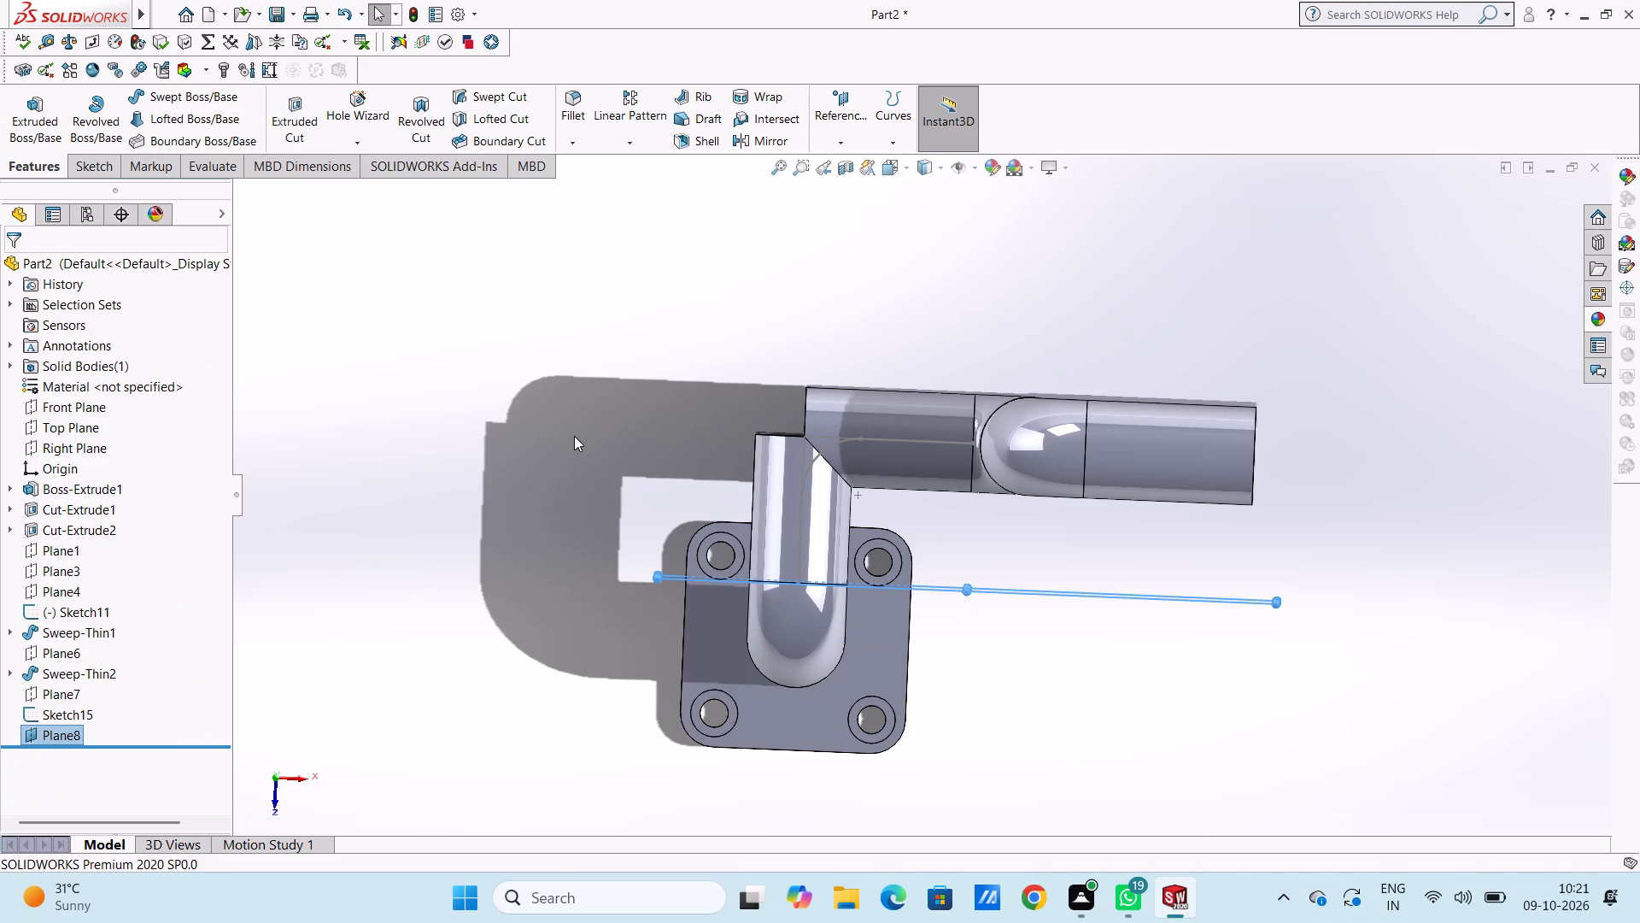
# Sketch a circle of about 34 mm radius on Plane8, centred on the start of the Sketch15 path.
pyautogui.hotkey('ctrl', '5')
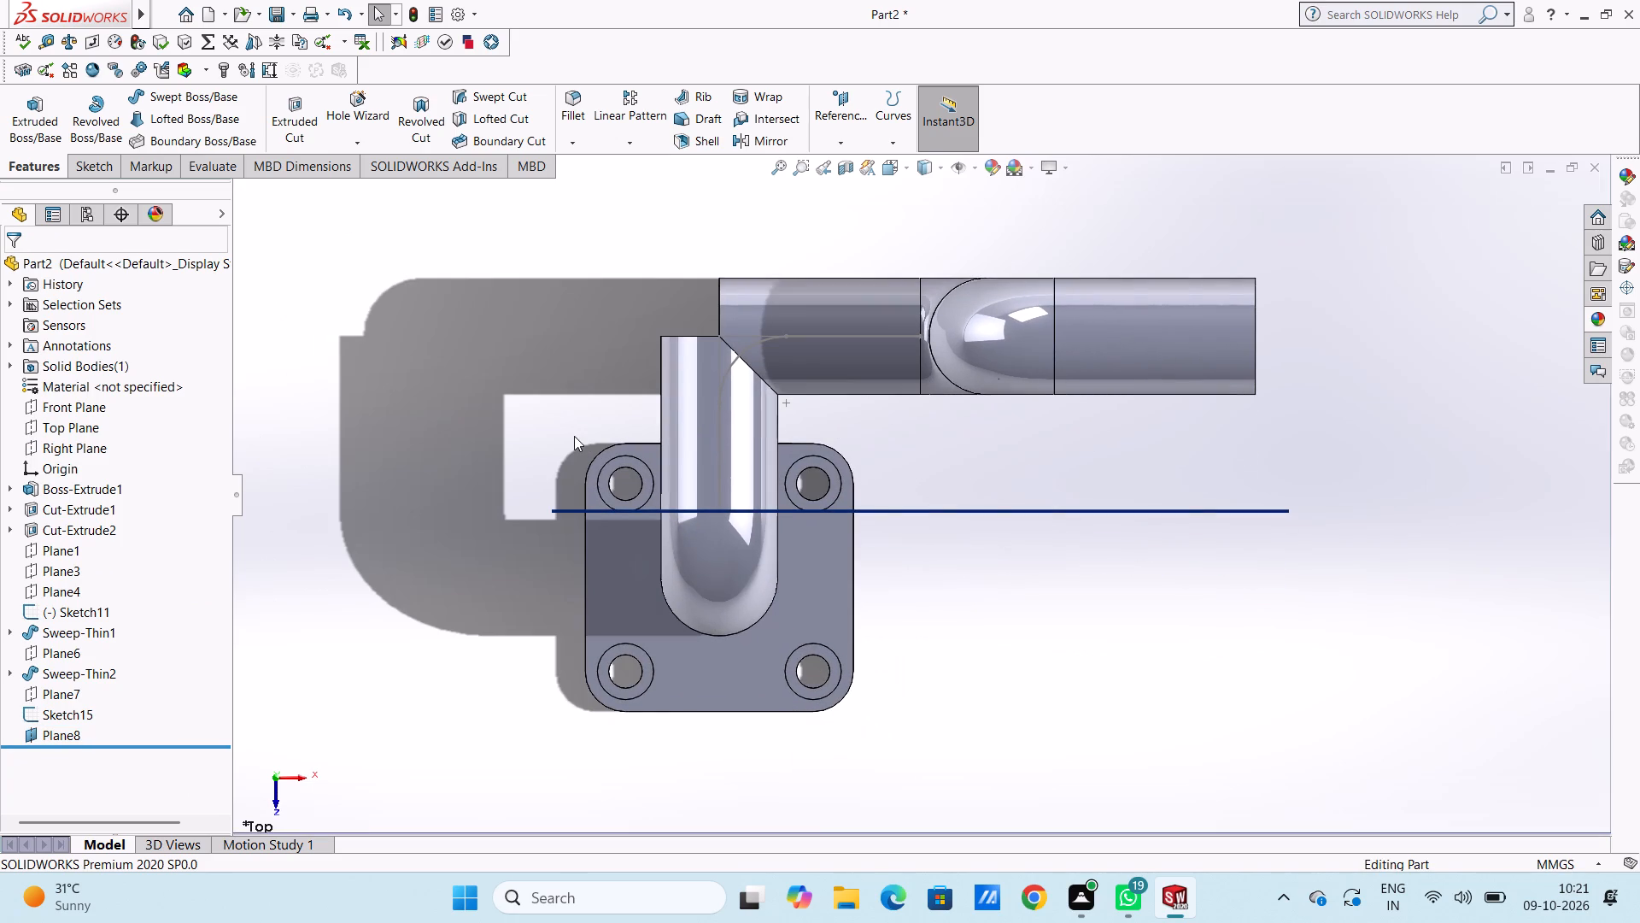
pyautogui.scroll(-1, 463, 649)
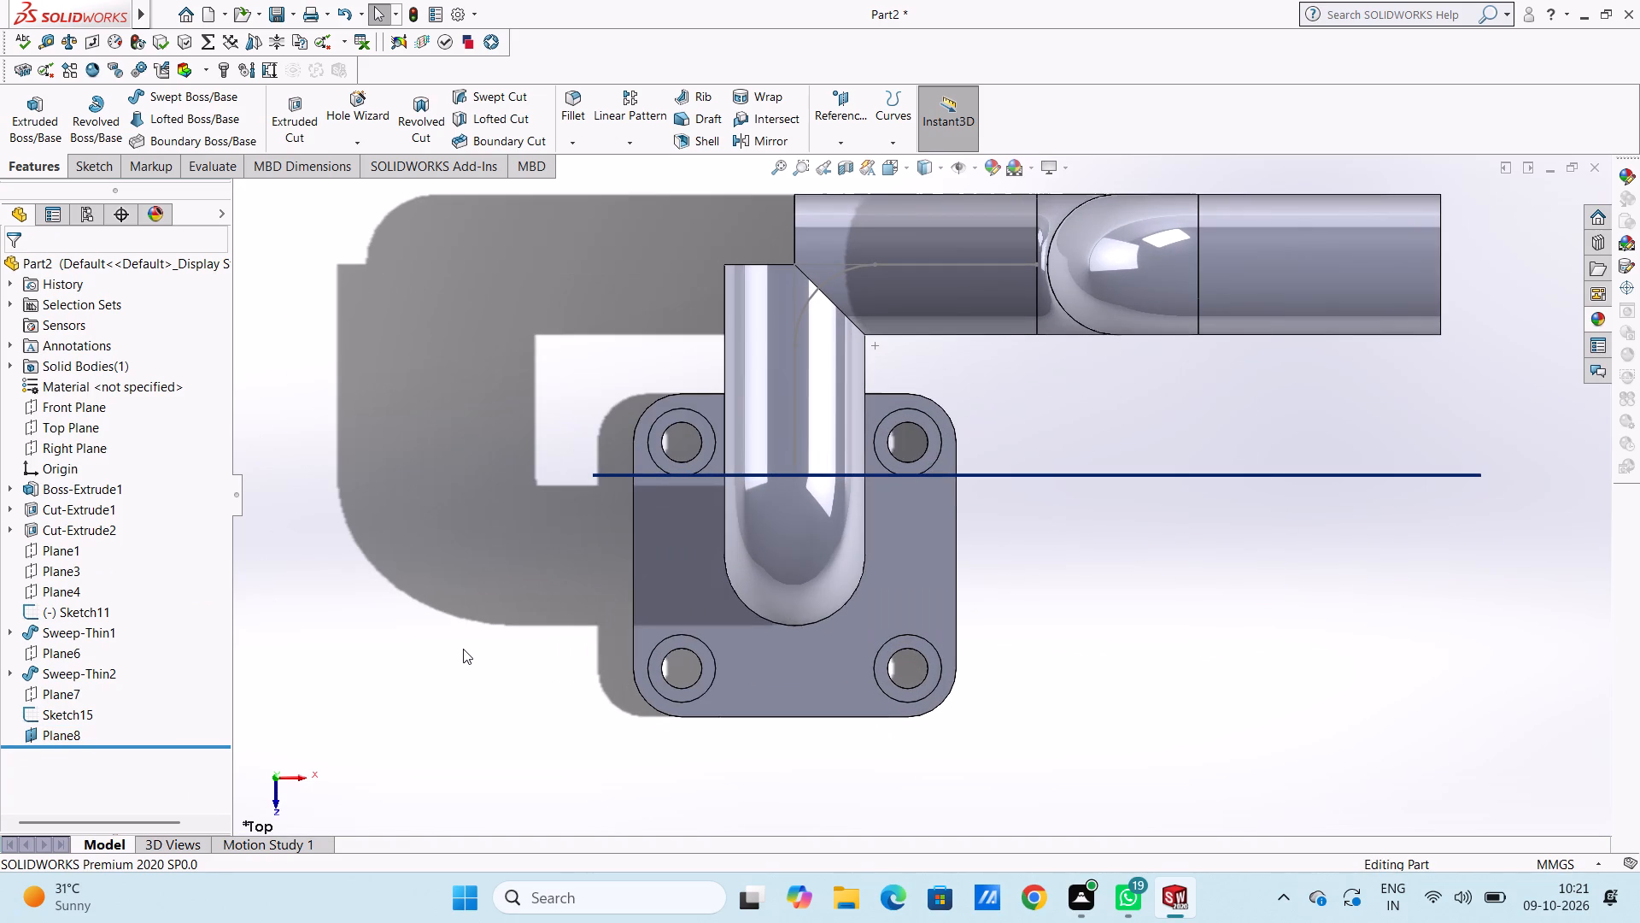
pyautogui.hotkey('ctrl', '1')
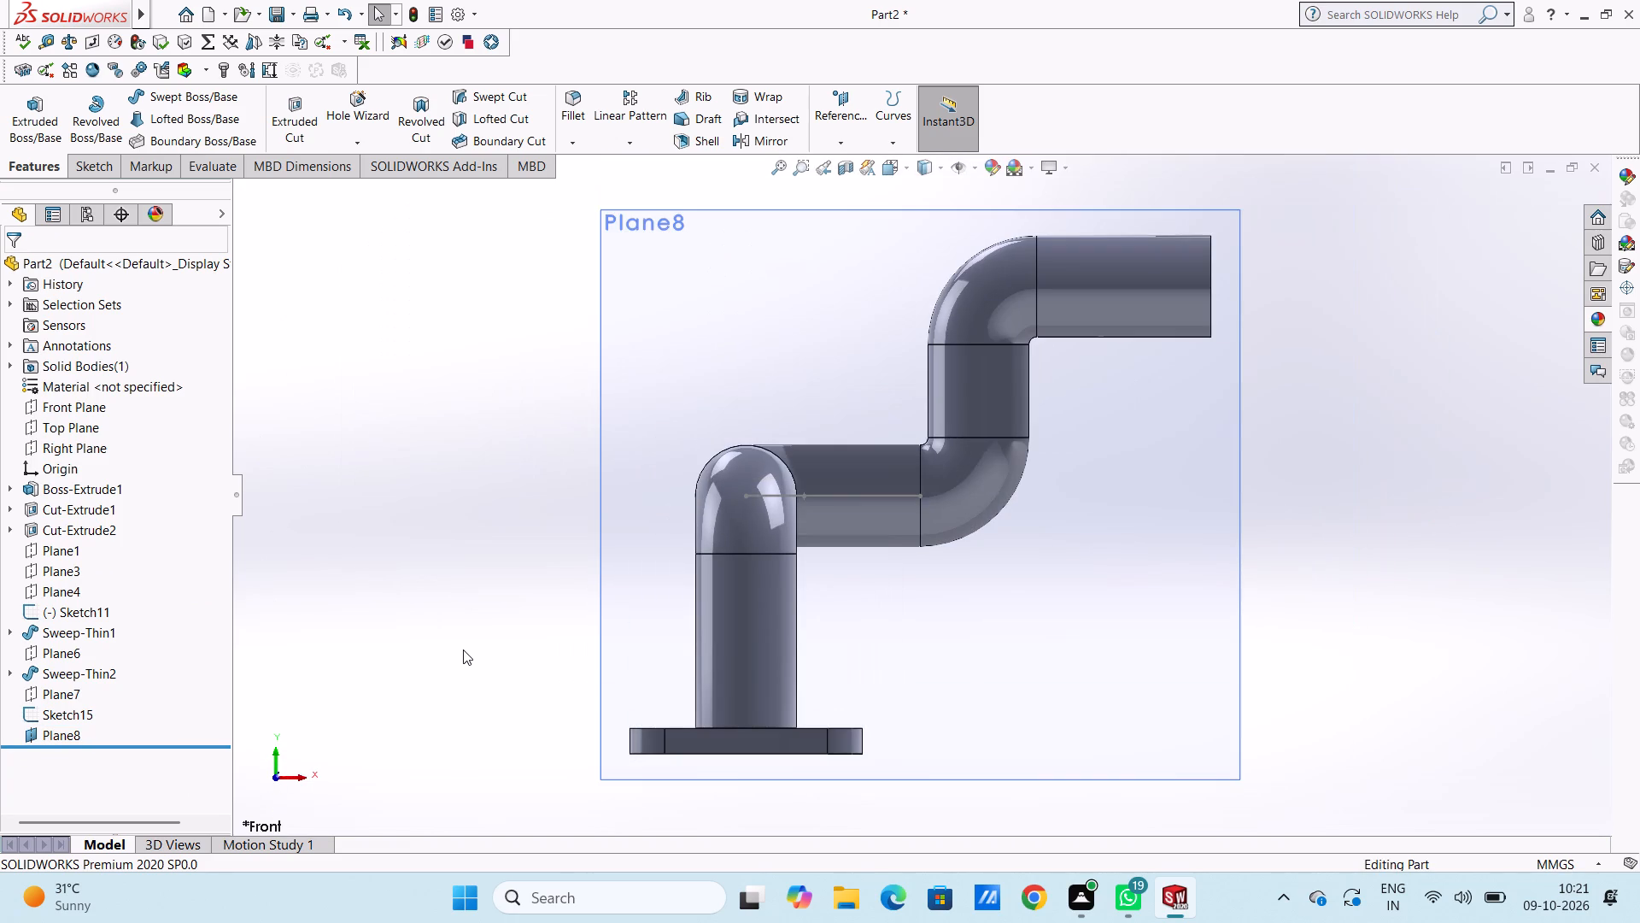
pyautogui.click(667, 343)
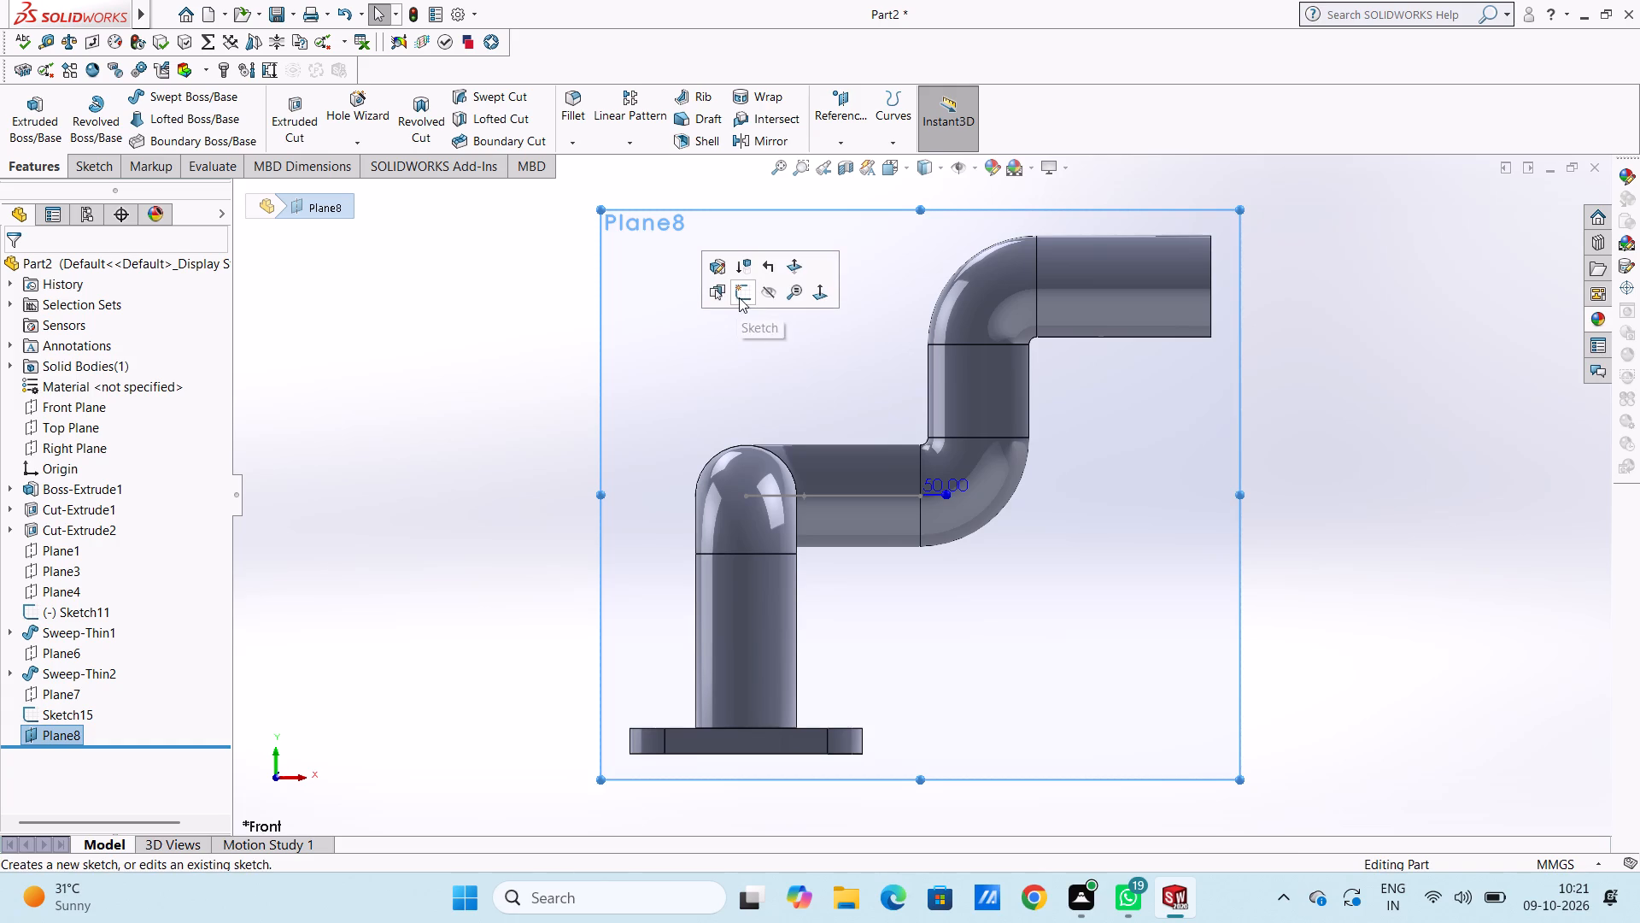
pyautogui.click(739, 297)
pyautogui.click(470, 414)
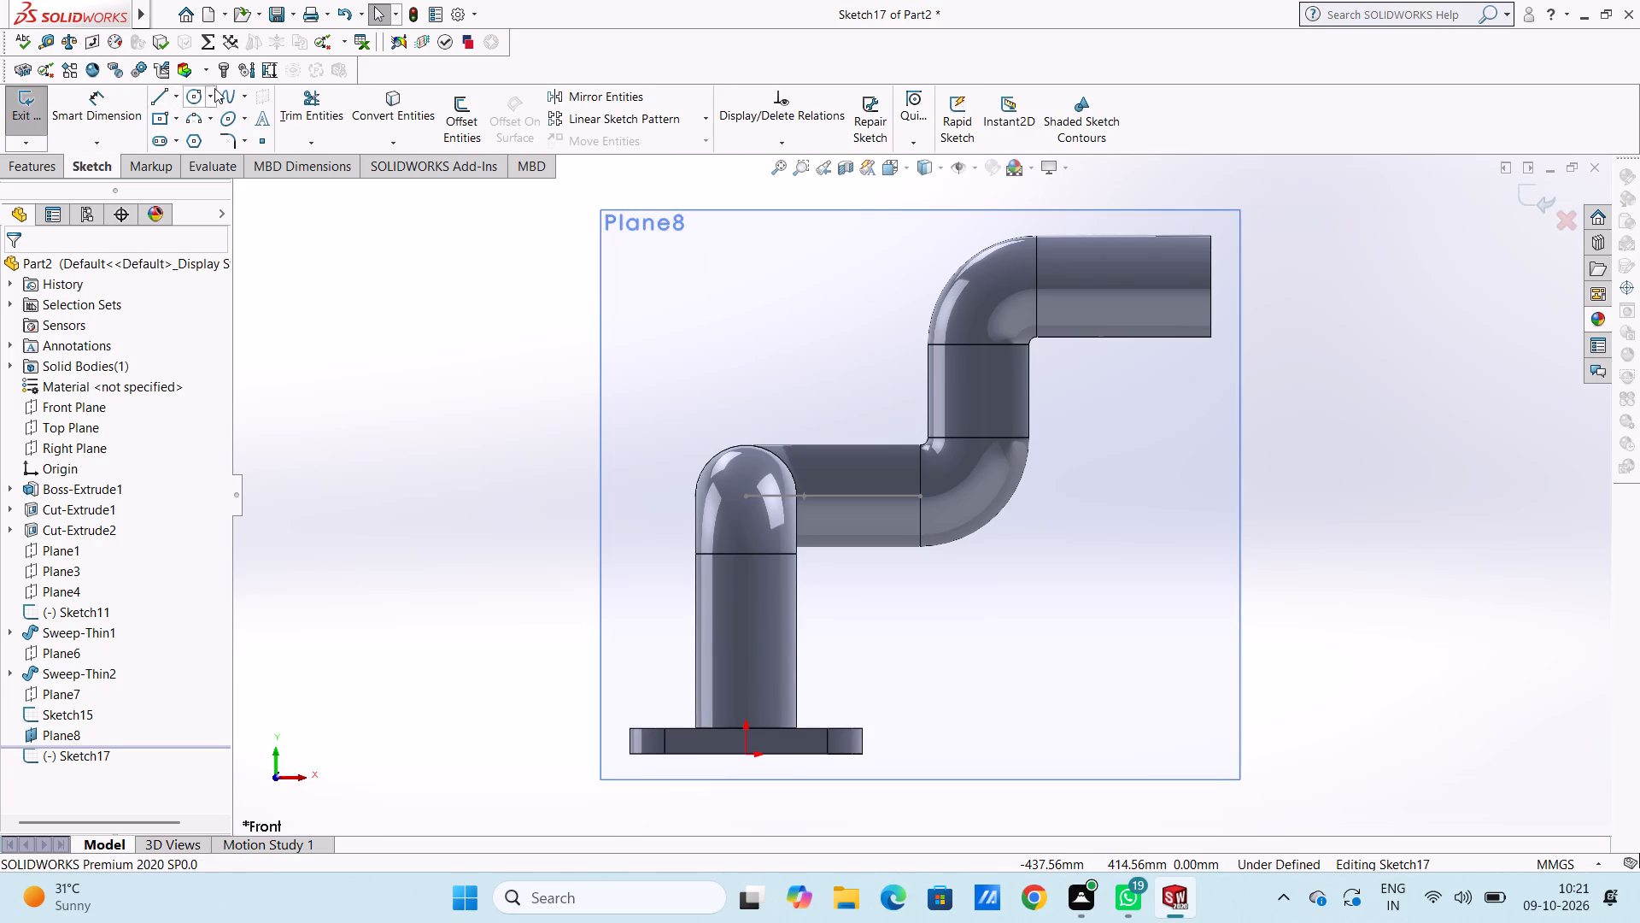
pyautogui.click(194, 94)
pyautogui.scroll(-4, 752, 509)
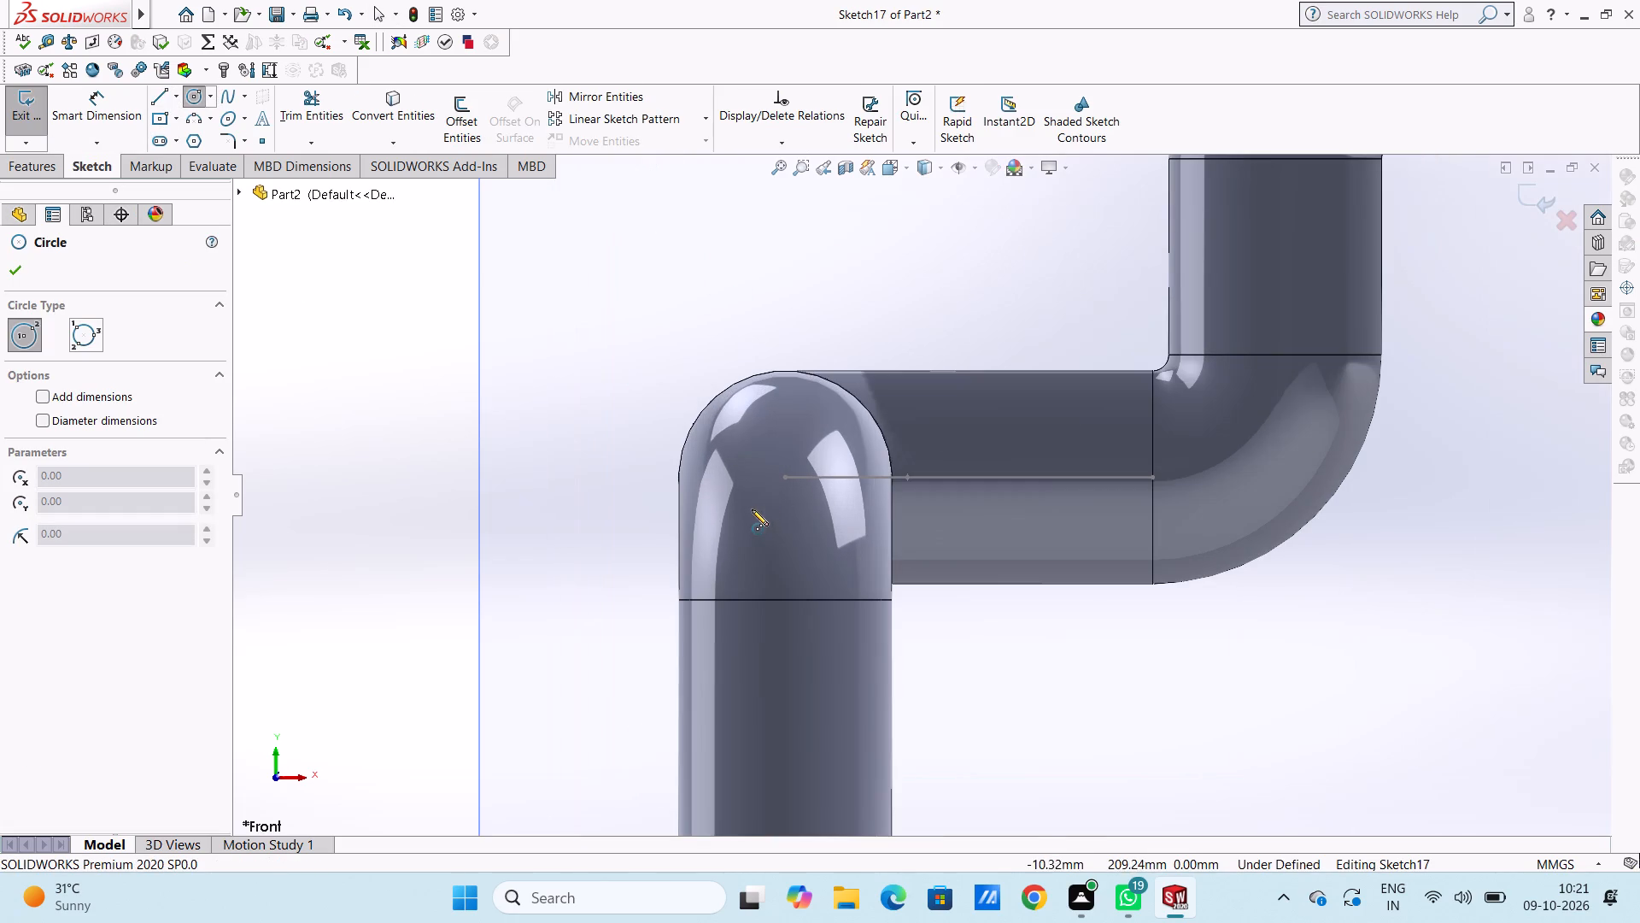
pyautogui.click(786, 477)
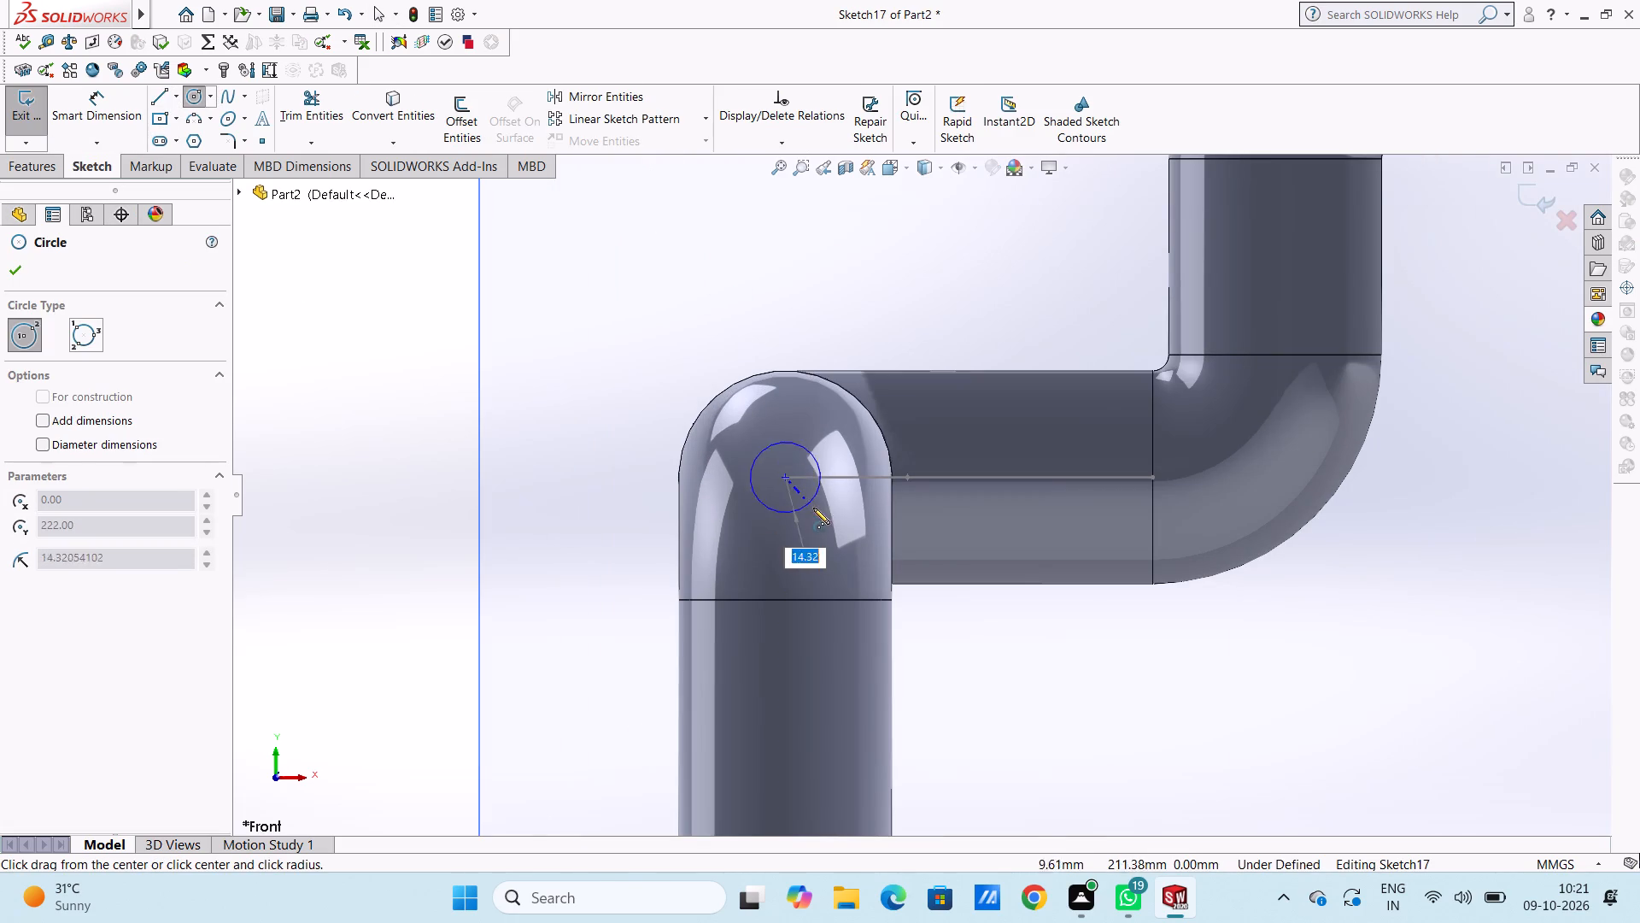
pyautogui.click(838, 542)
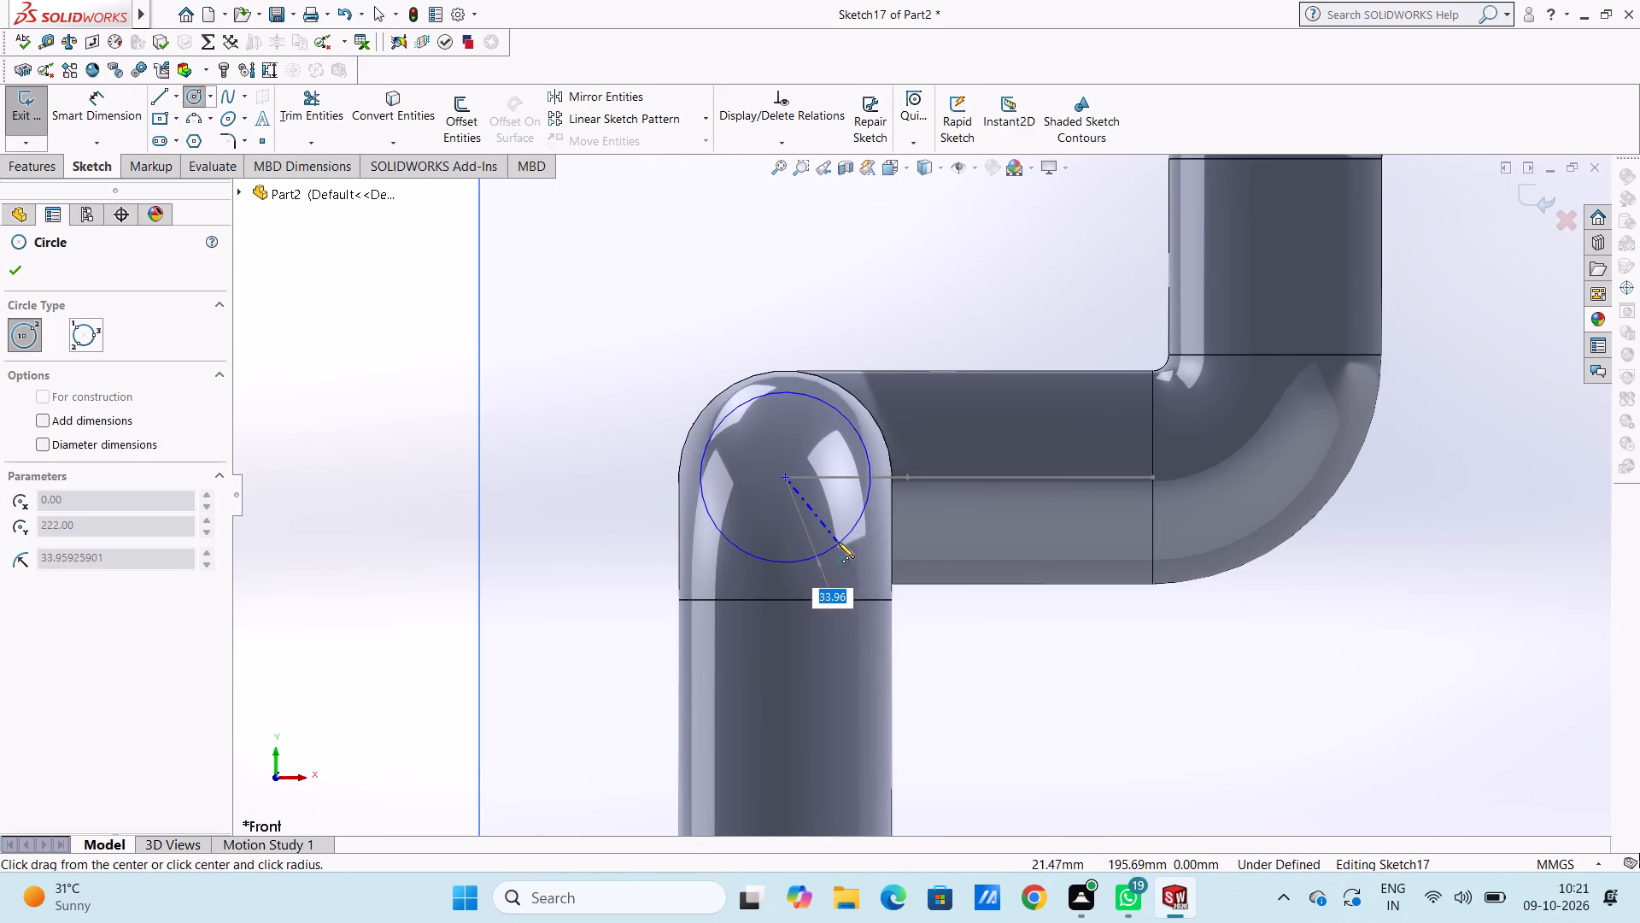
pyautogui.click(14, 268)
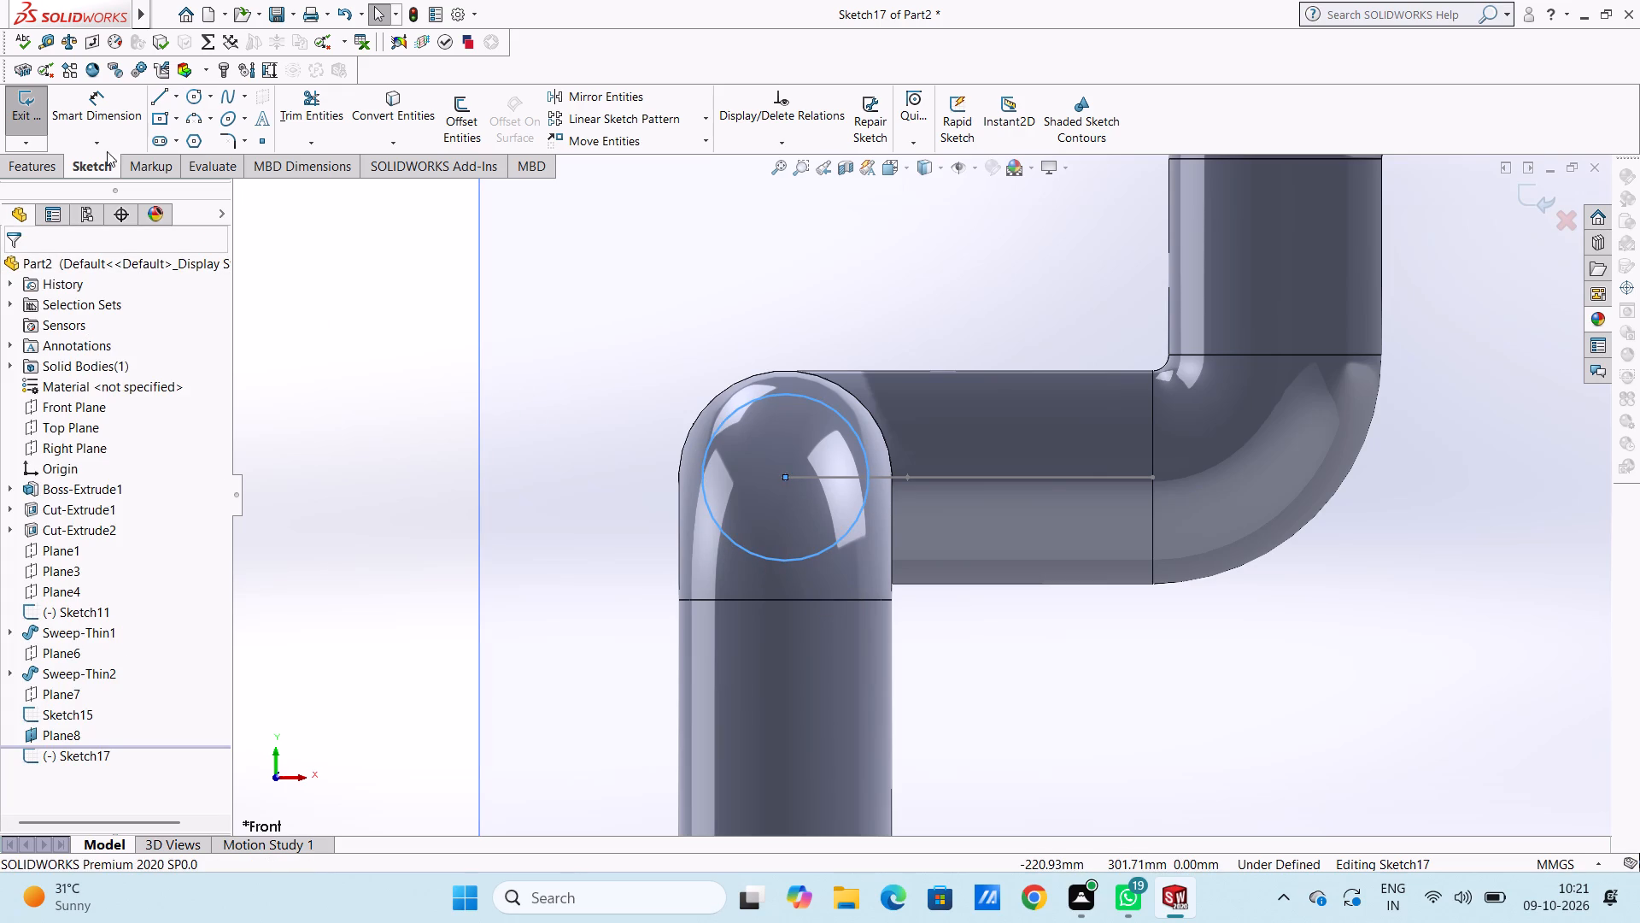
# Dimension the profile circle's diameter to 67 mm.
pyautogui.click(111, 108)
pyautogui.click(713, 518)
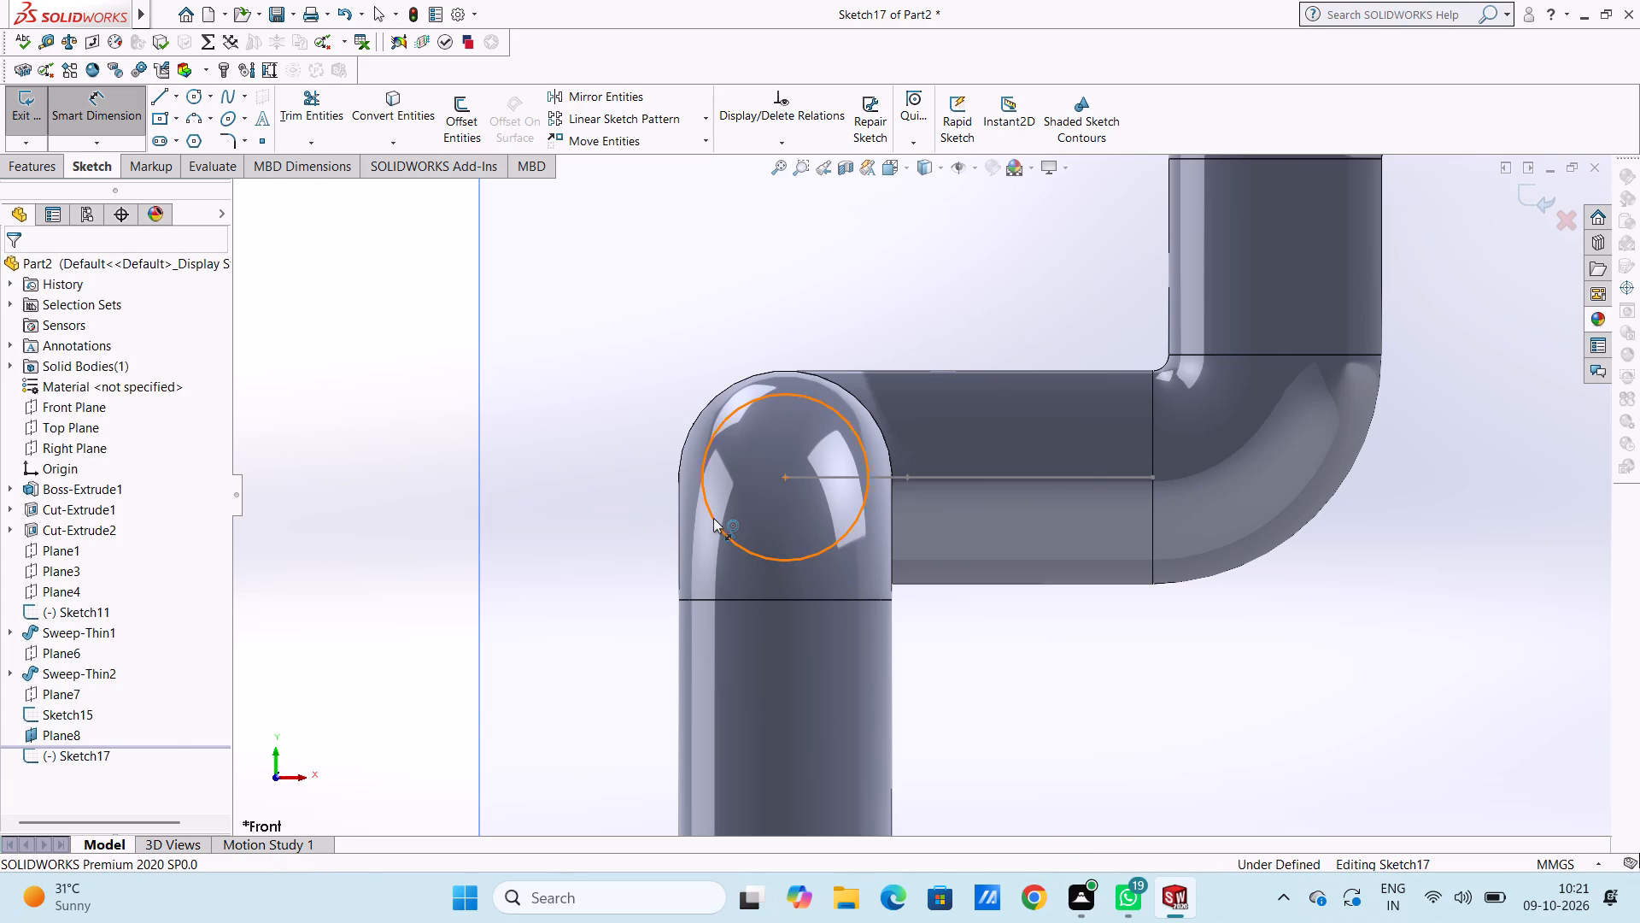
pyautogui.click(413, 575)
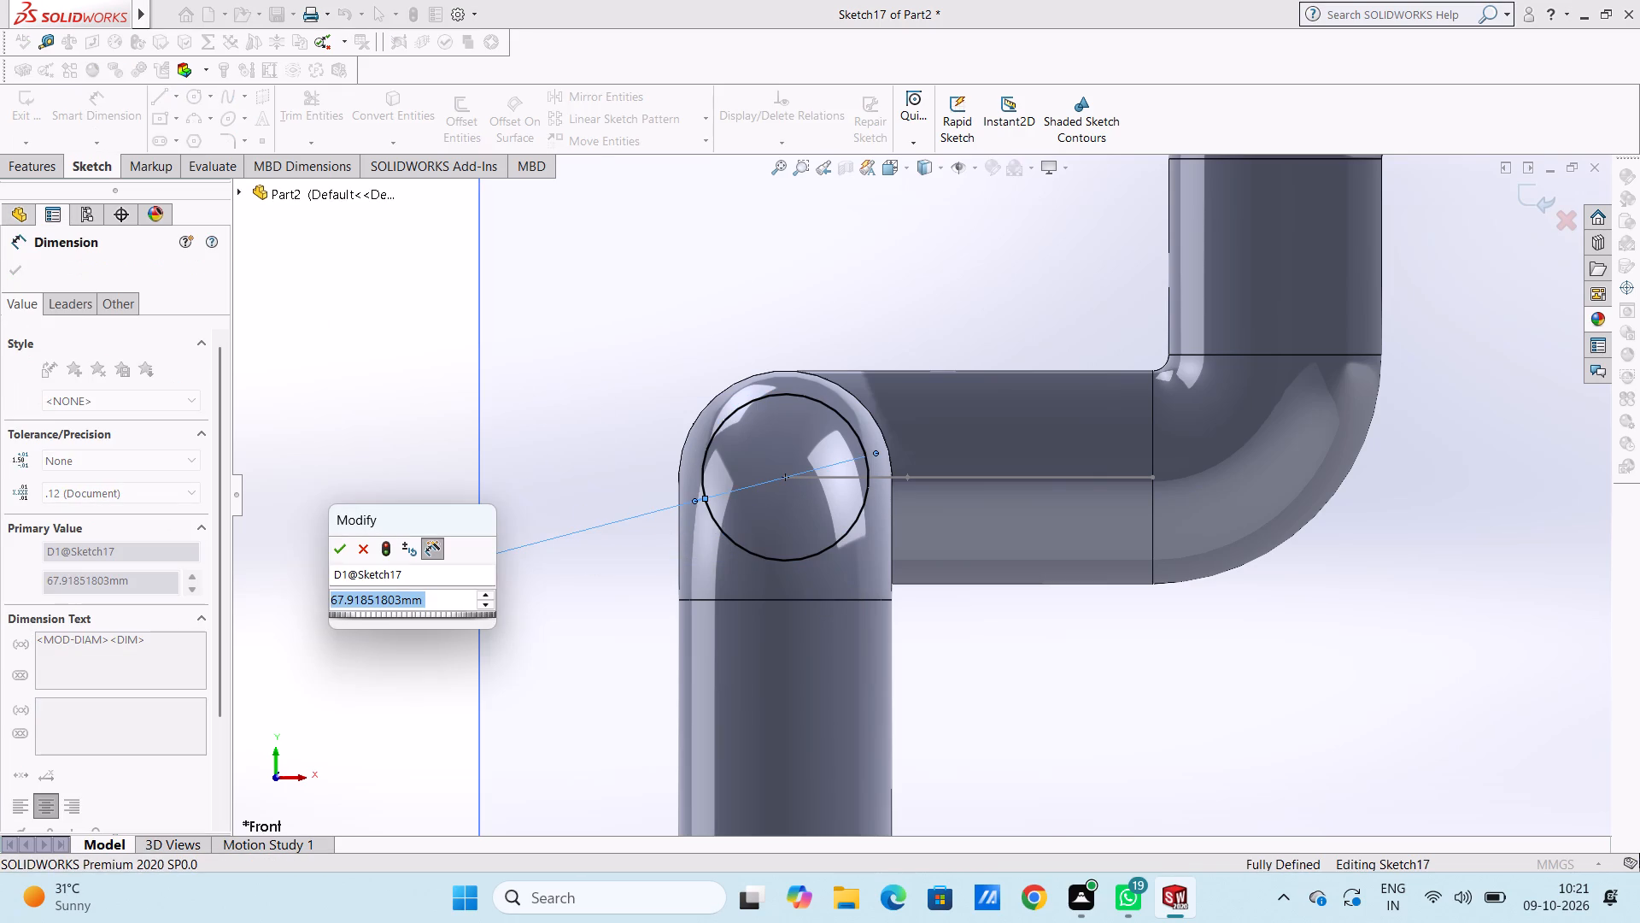
pyautogui.write('67')
pyautogui.press('Return')
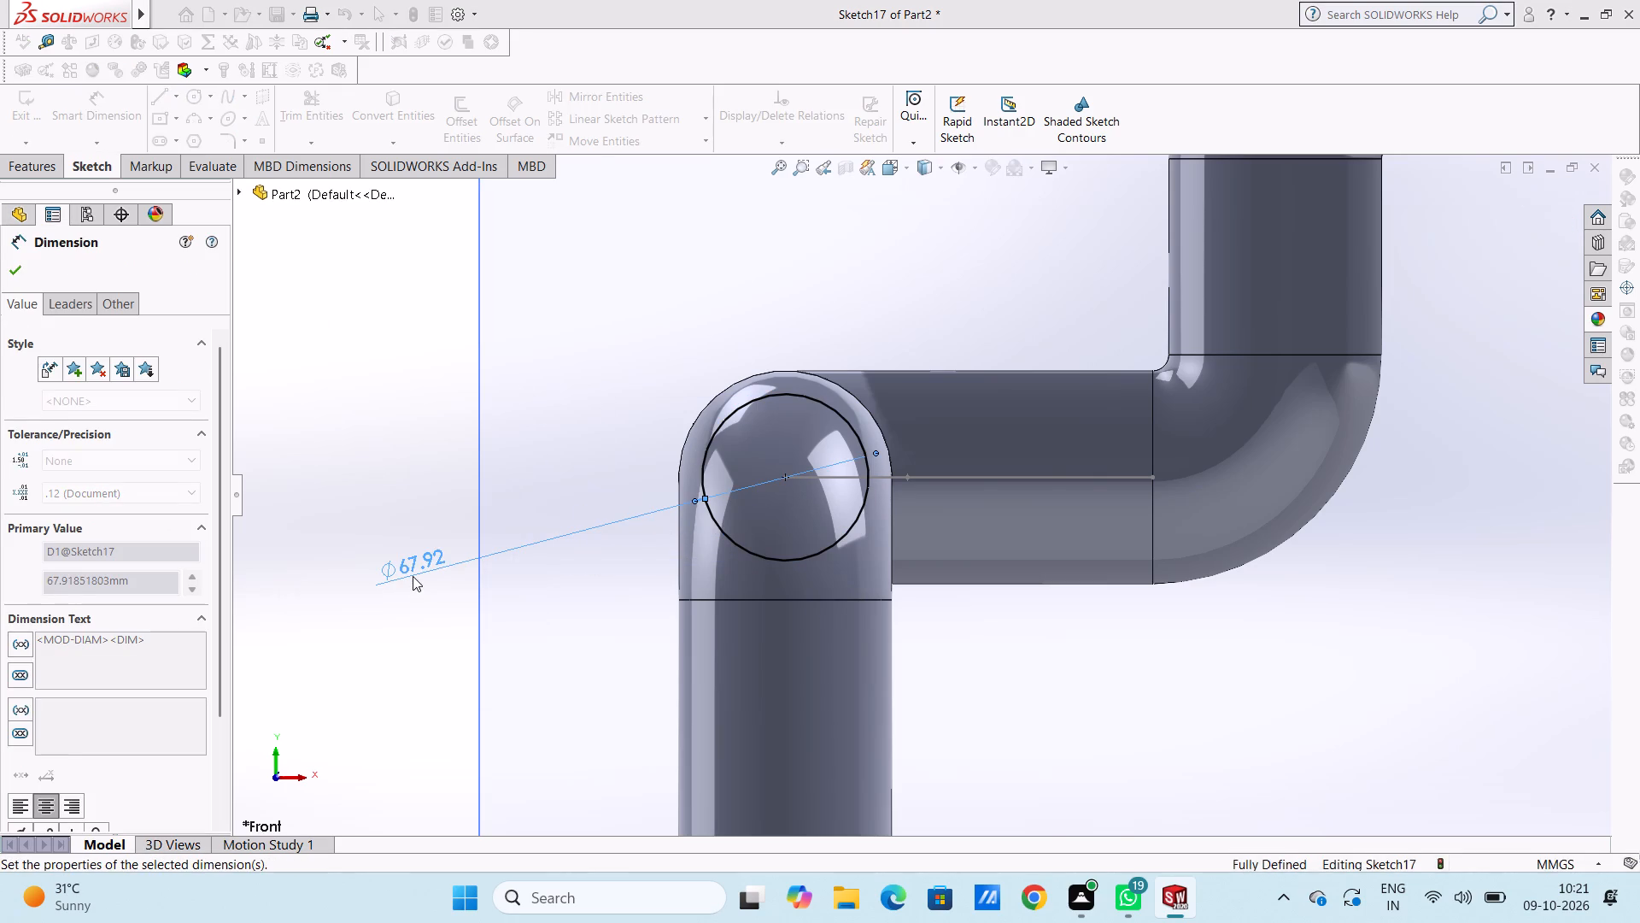
pyautogui.click(328, 467)
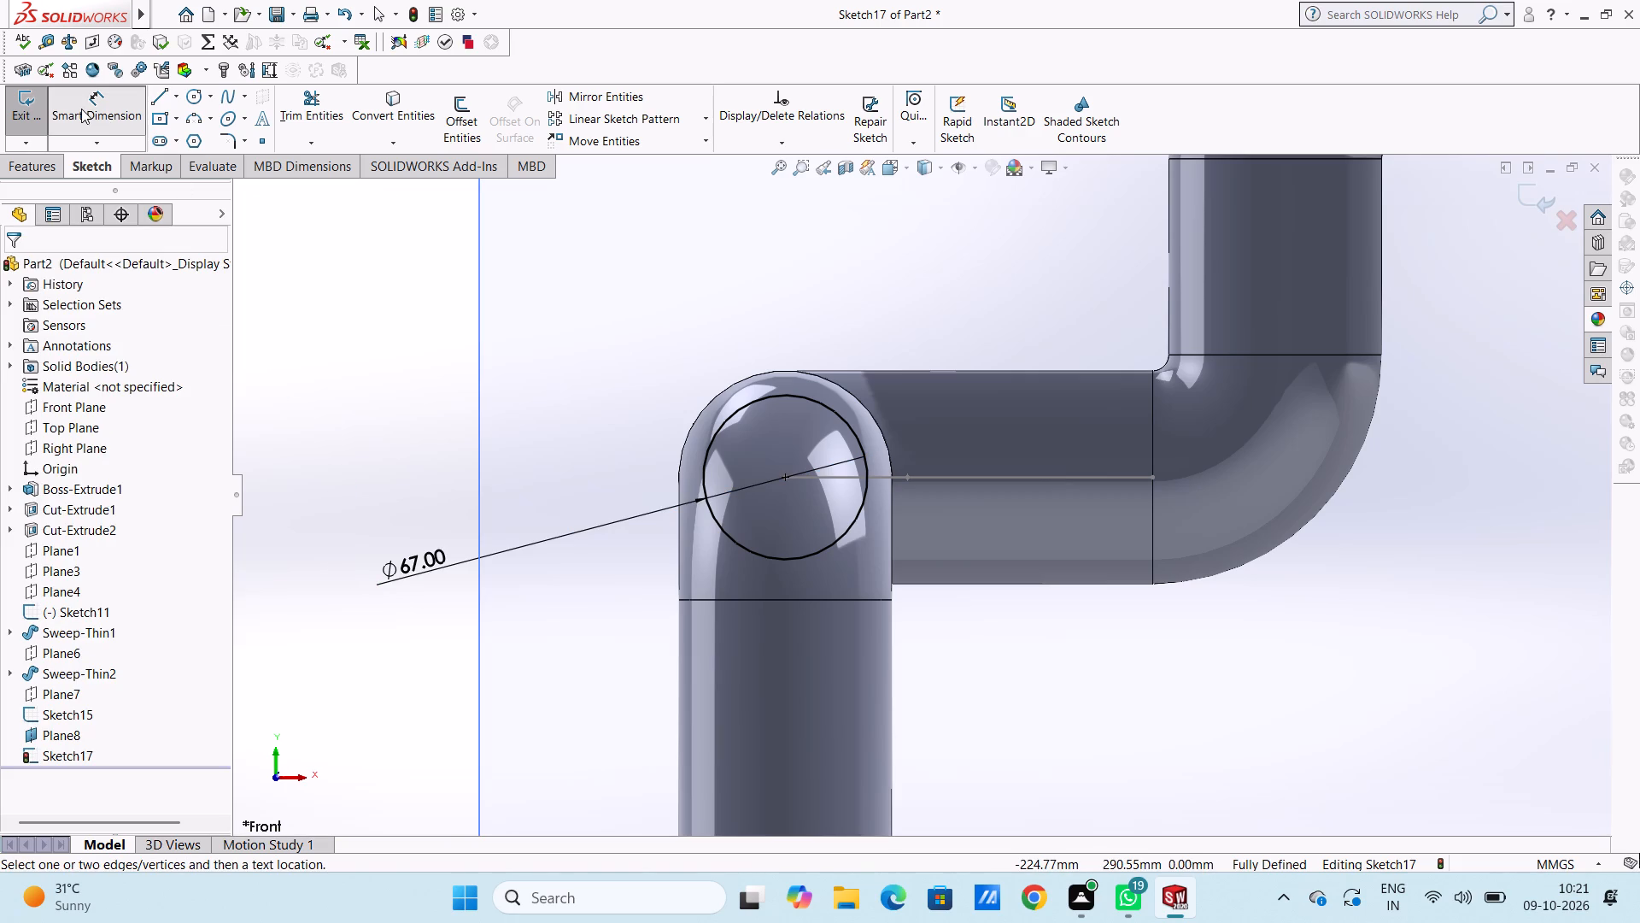
pyautogui.click(101, 116)
# Set up a swept boss with the Plane8 circle as profile and Sketch15 as path, with a one-direction thin feature enabled.
pyautogui.click(35, 166)
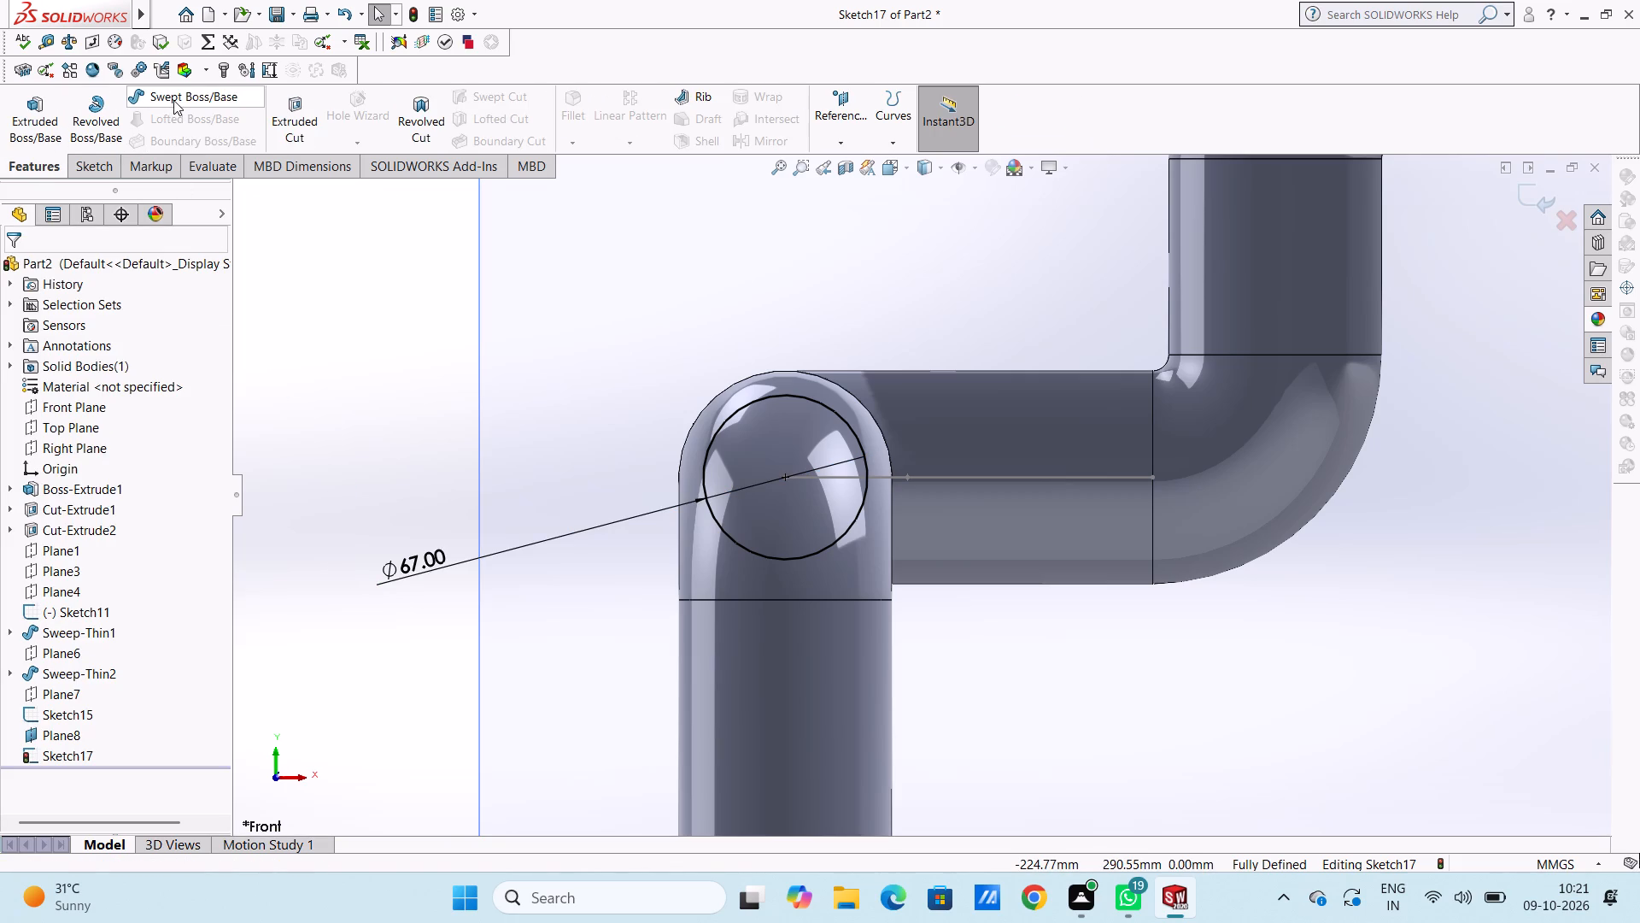
pyautogui.click(173, 99)
pyautogui.moveTo(764, 252); pyautogui.dragTo(706, 359, button='middle')
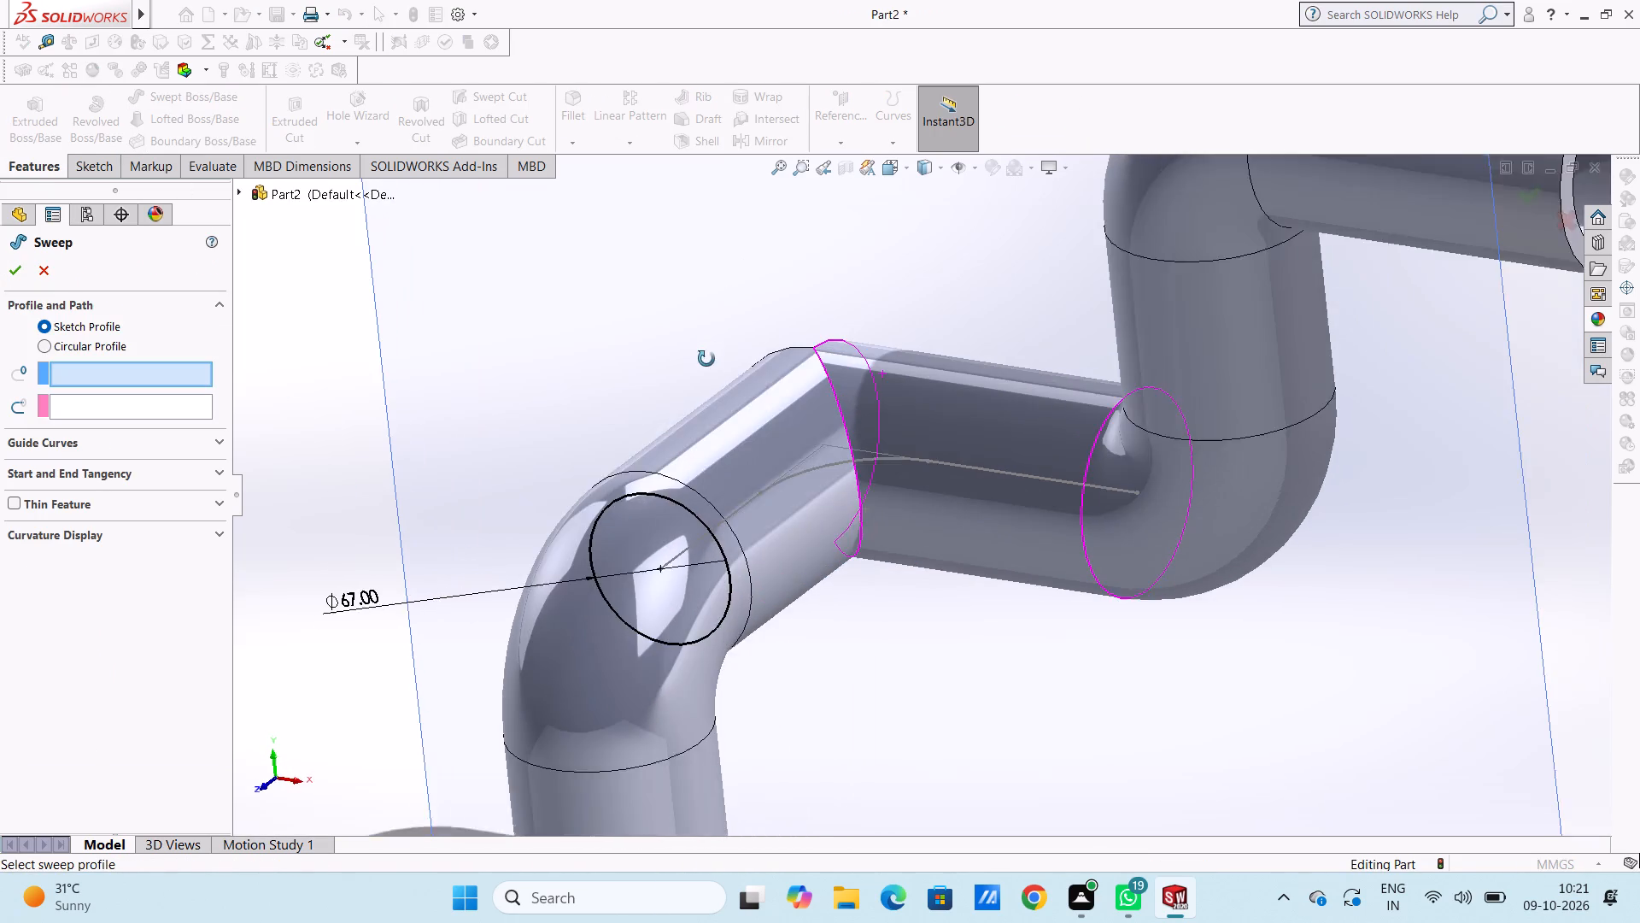
pyautogui.moveTo(706, 359); pyautogui.dragTo(706, 380, button='middle')
pyautogui.scroll(-5, 797, 567)
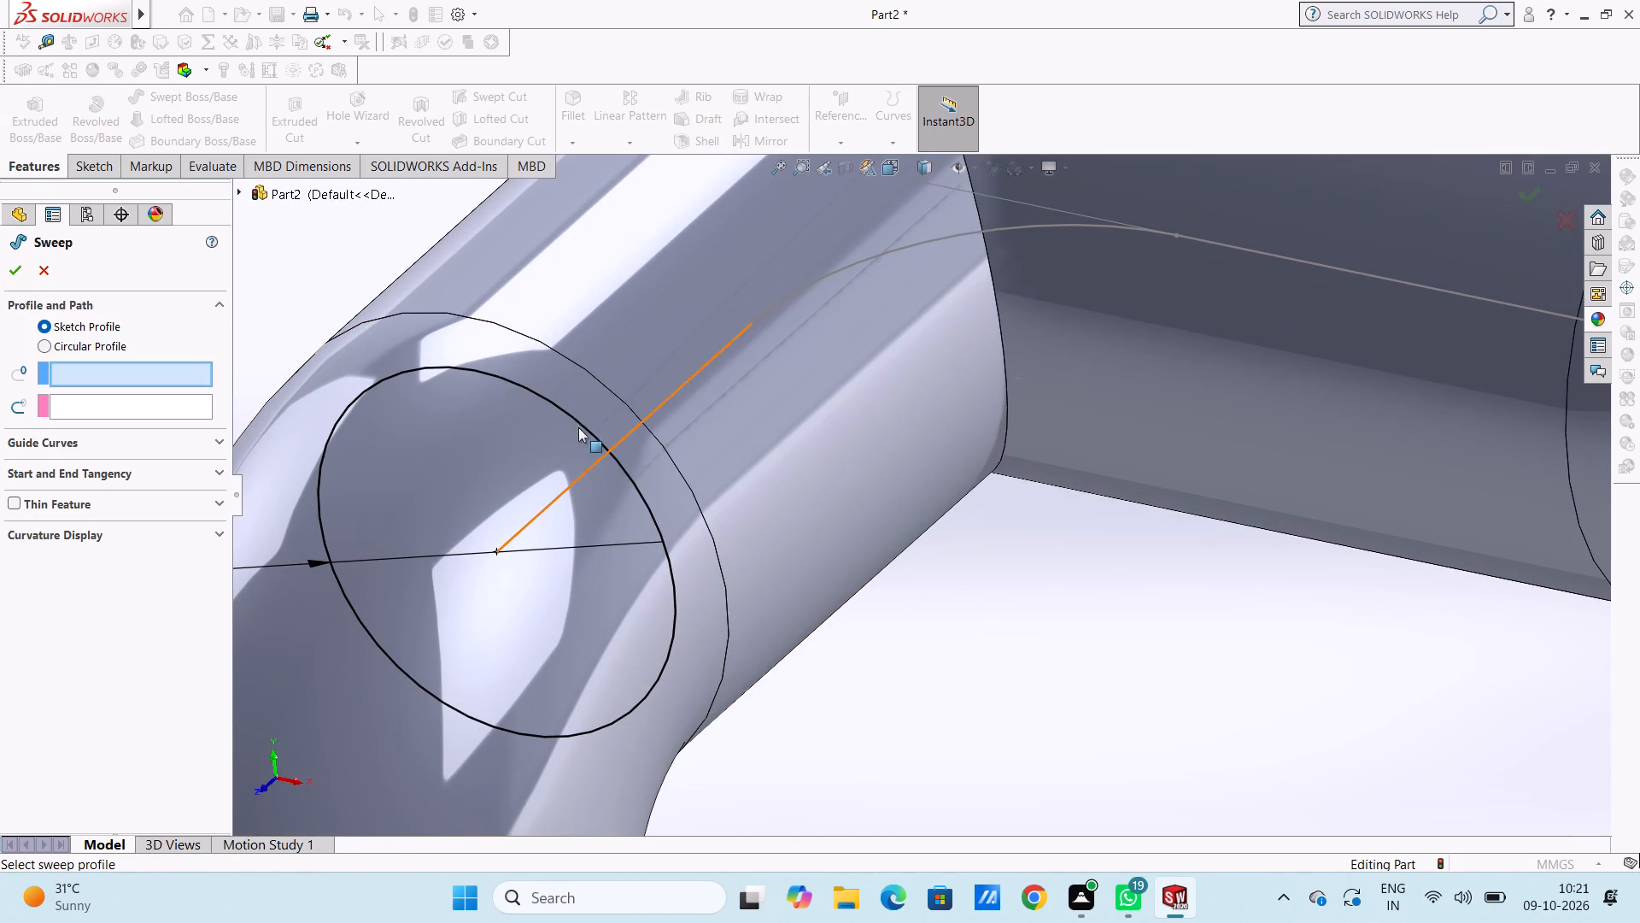
pyautogui.click(578, 422)
pyautogui.click(572, 487)
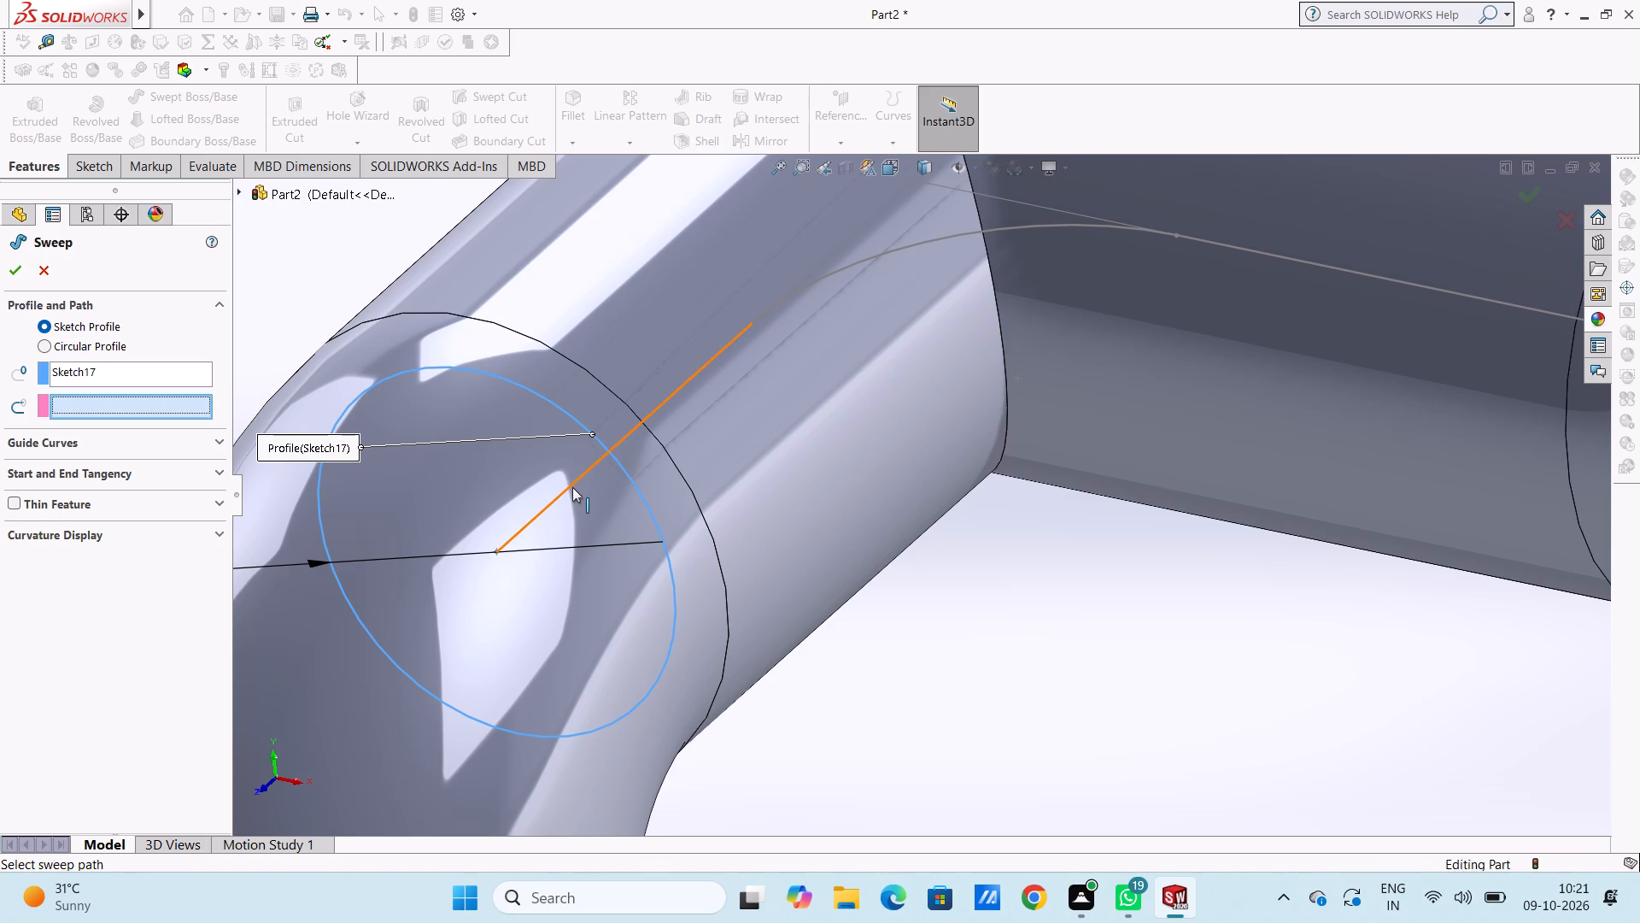
pyautogui.scroll(5, 572, 487)
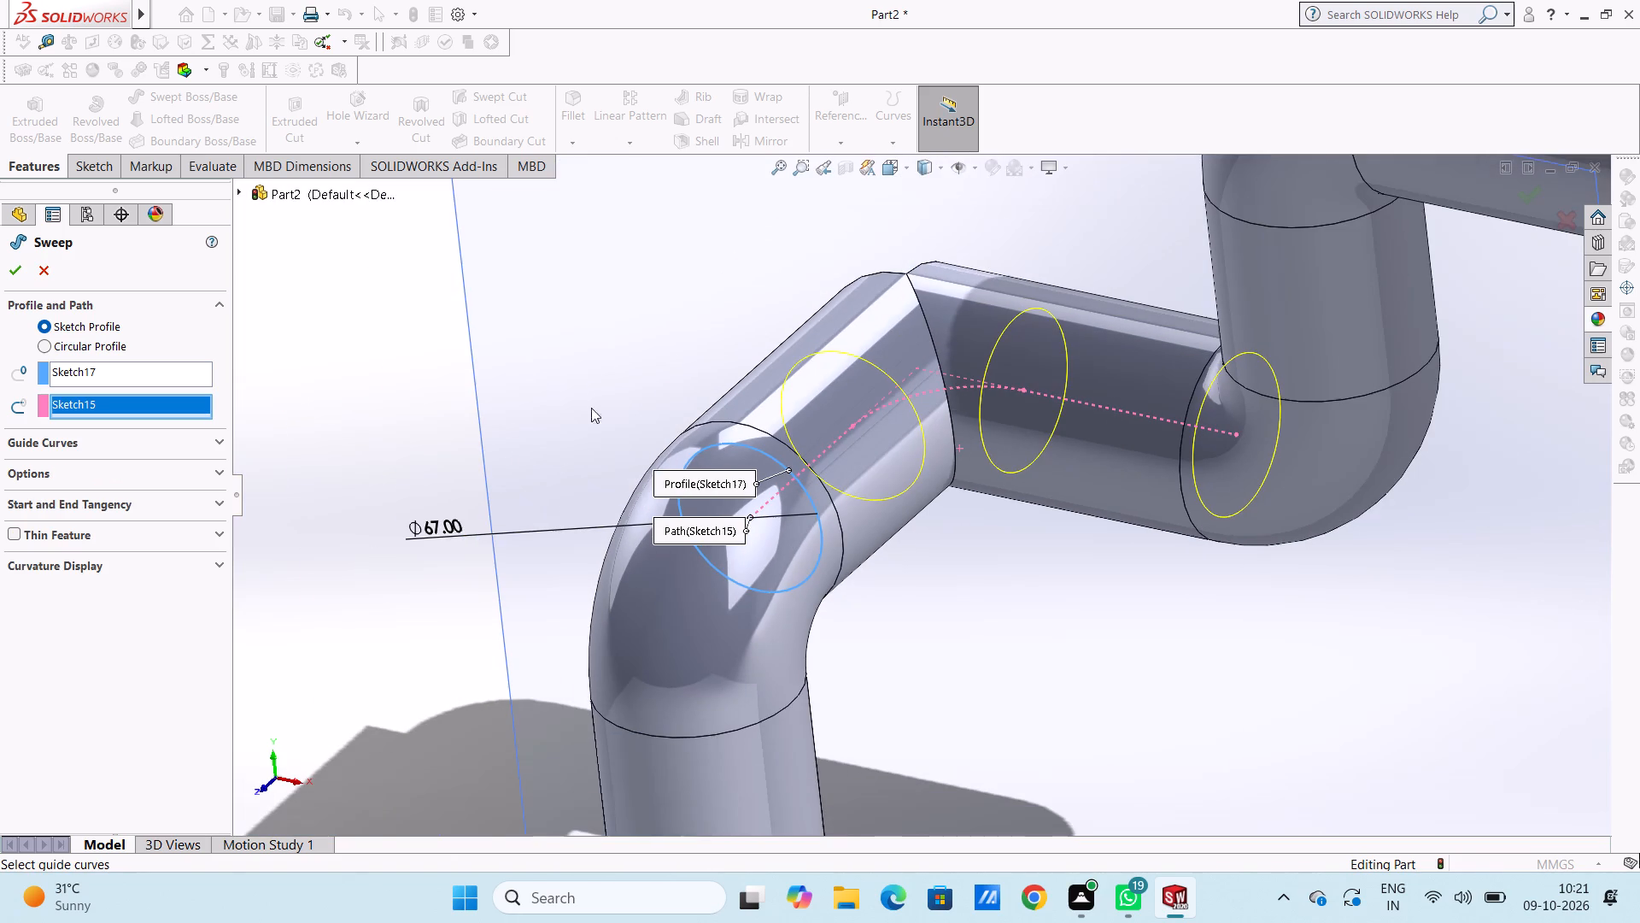
pyautogui.moveTo(679, 228); pyautogui.dragTo(787, 458, button='middle')
pyautogui.scroll(4, 563, 373)
pyautogui.moveTo(602, 385); pyautogui.dragTo(540, 418, button='middle')
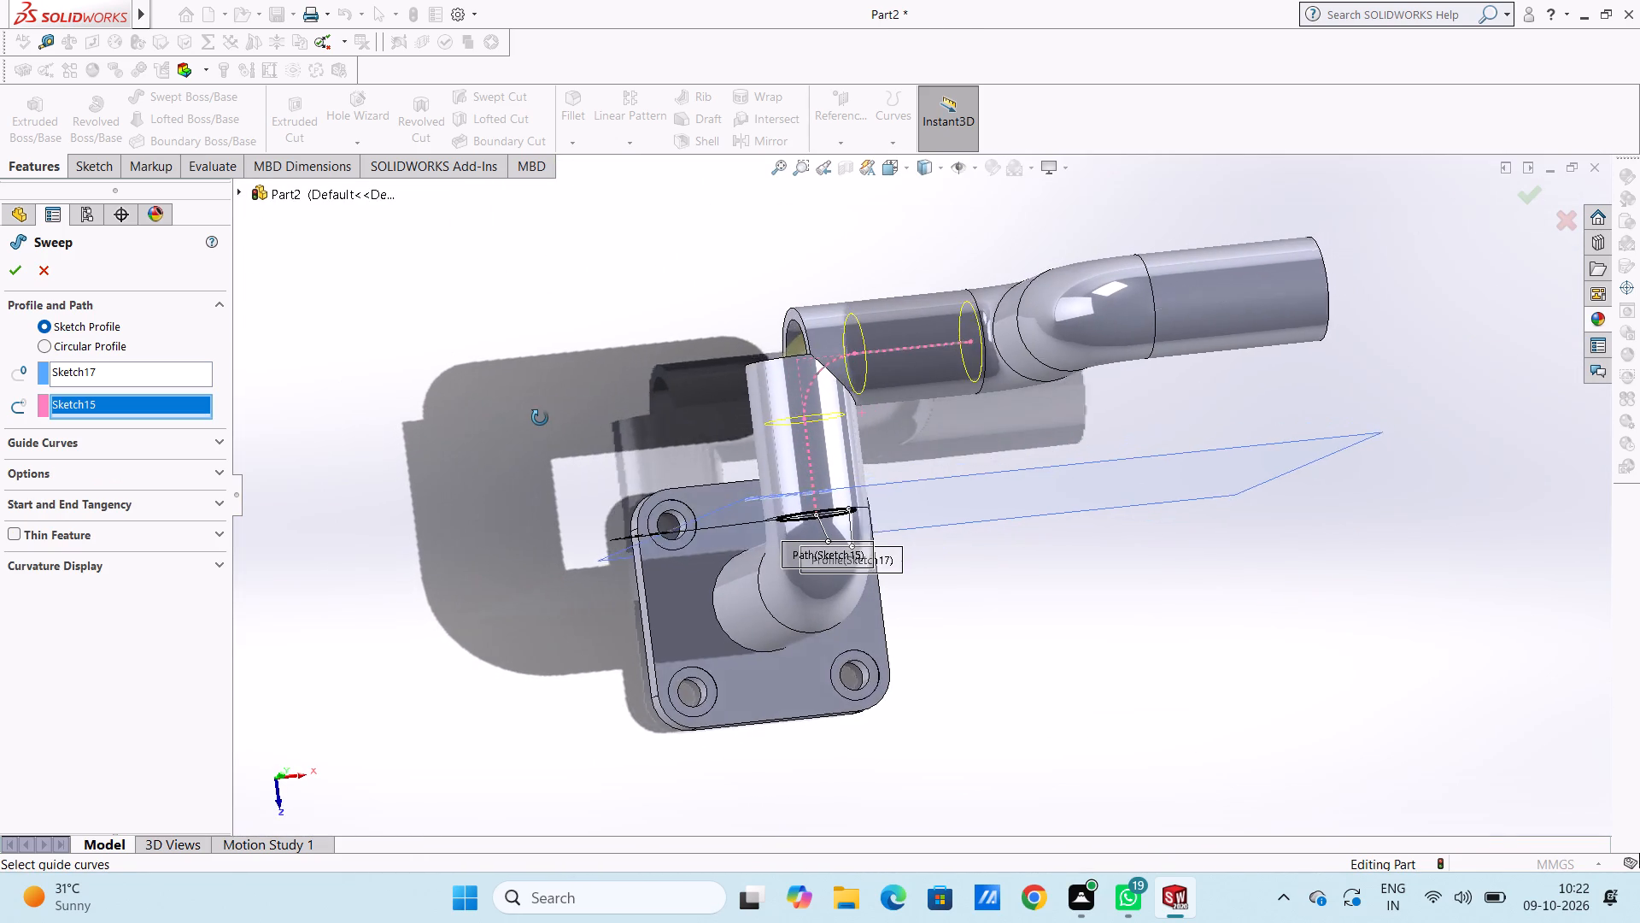
pyautogui.moveTo(540, 418); pyautogui.dragTo(539, 418, button='middle')
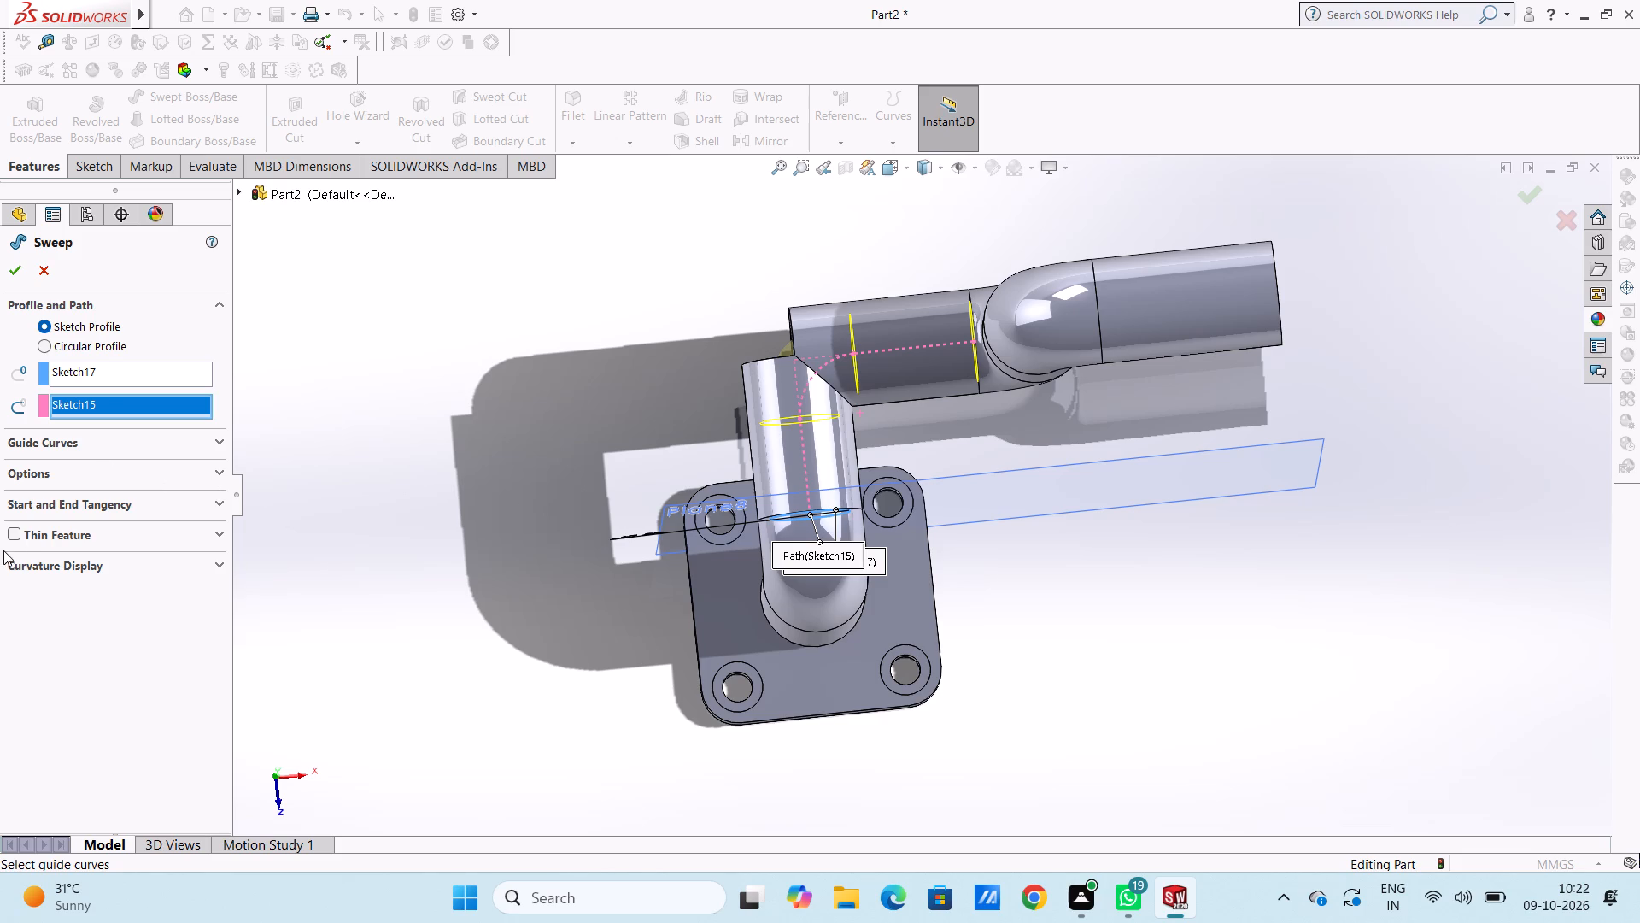
pyautogui.click(11, 533)
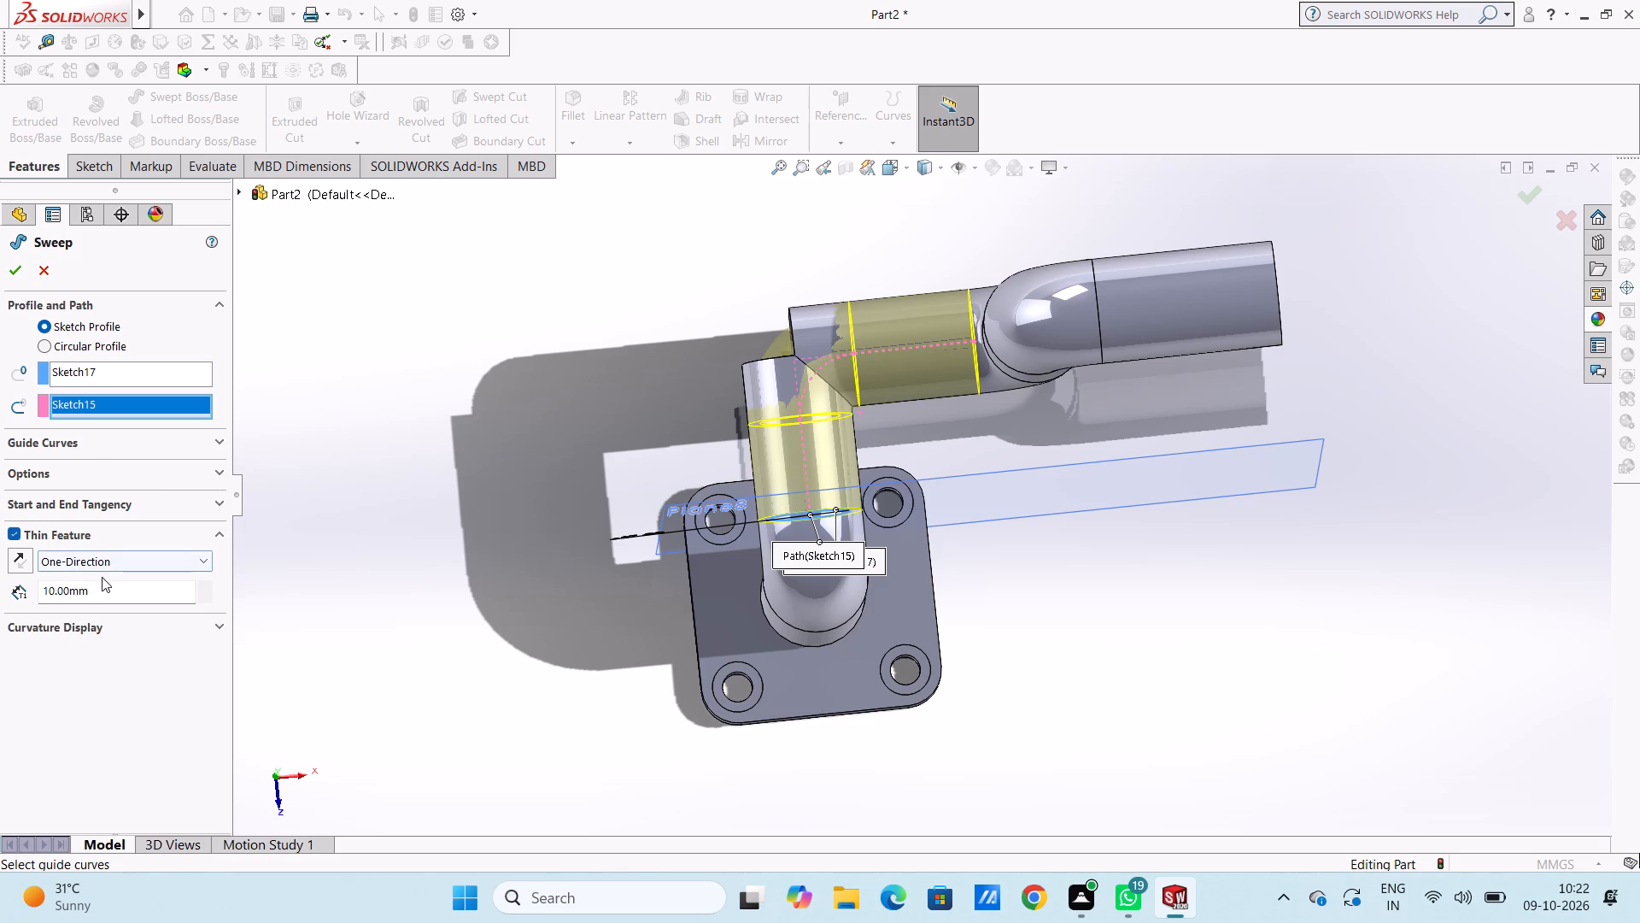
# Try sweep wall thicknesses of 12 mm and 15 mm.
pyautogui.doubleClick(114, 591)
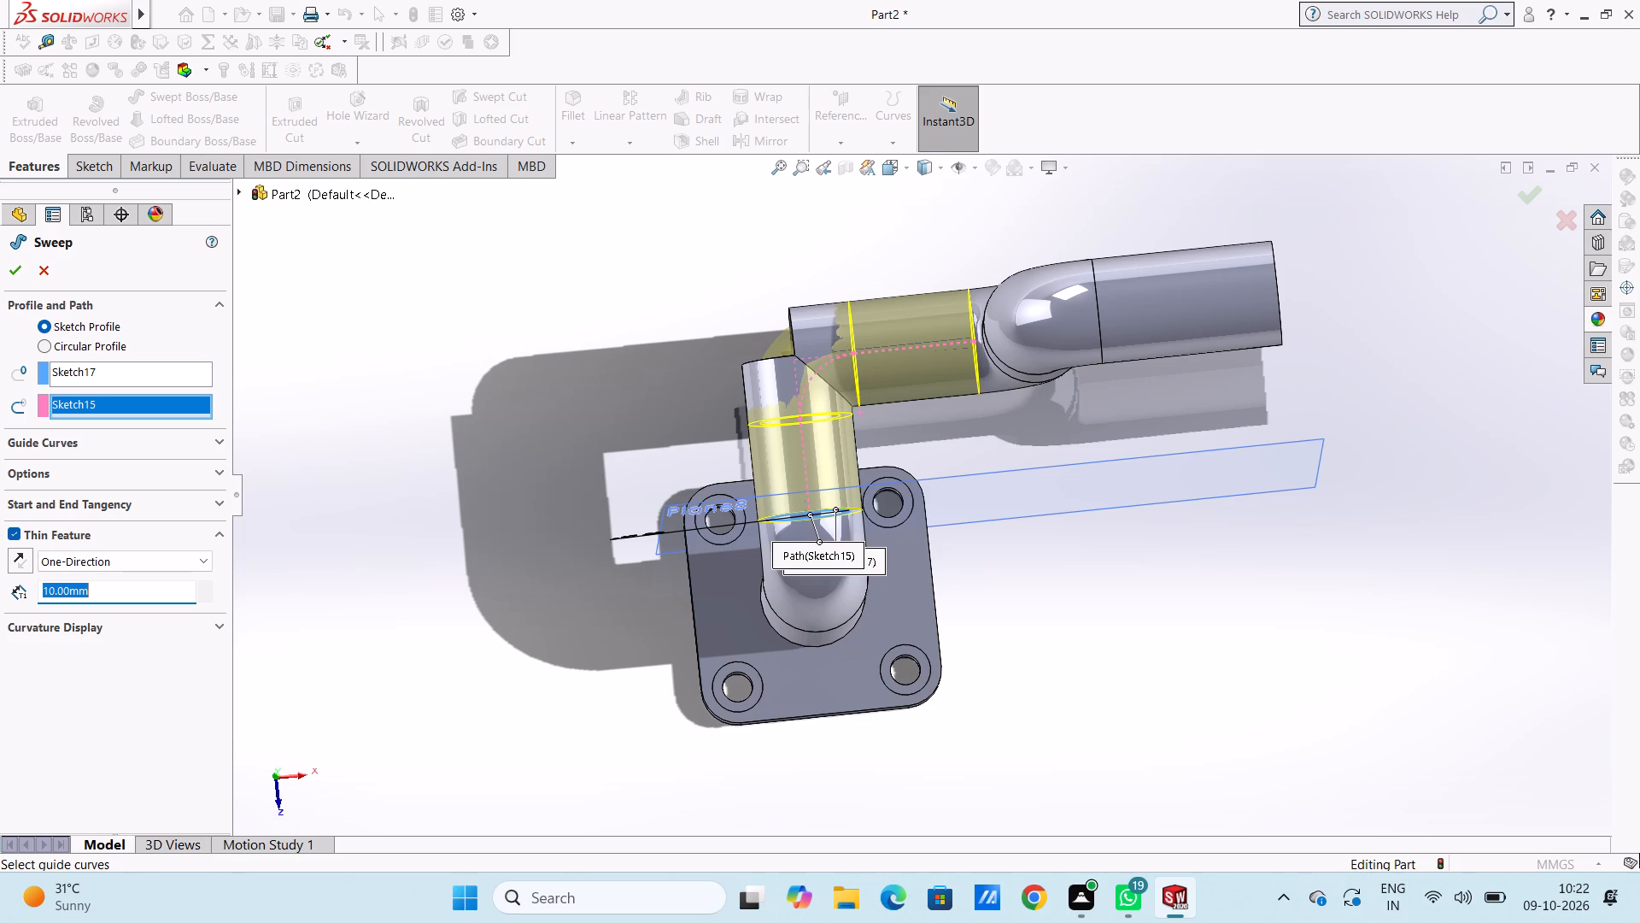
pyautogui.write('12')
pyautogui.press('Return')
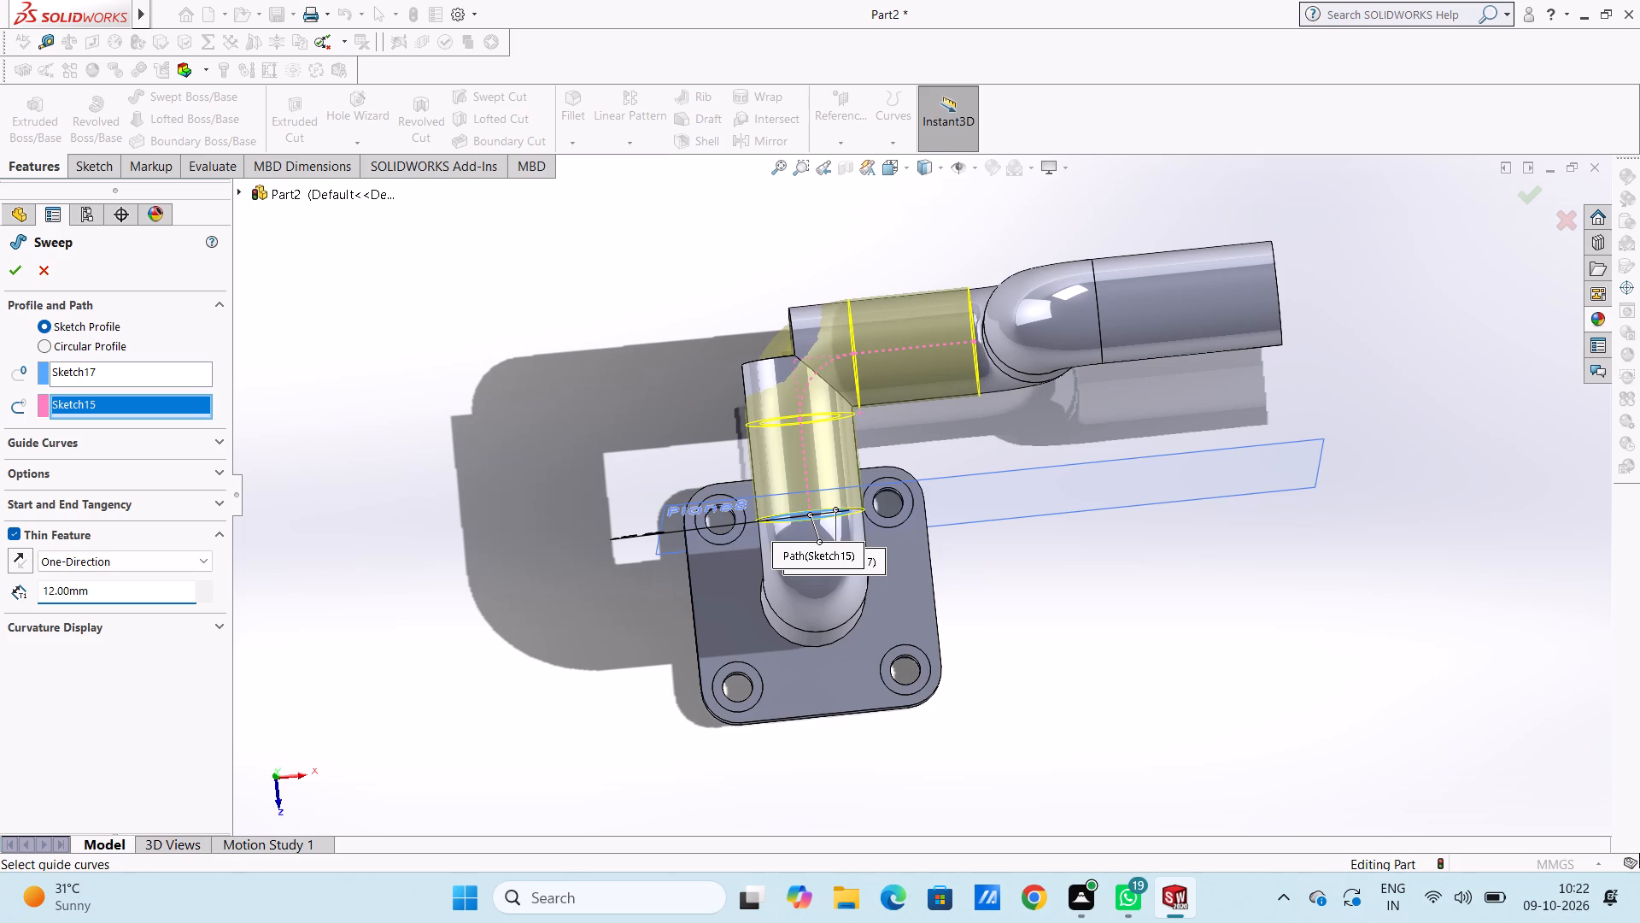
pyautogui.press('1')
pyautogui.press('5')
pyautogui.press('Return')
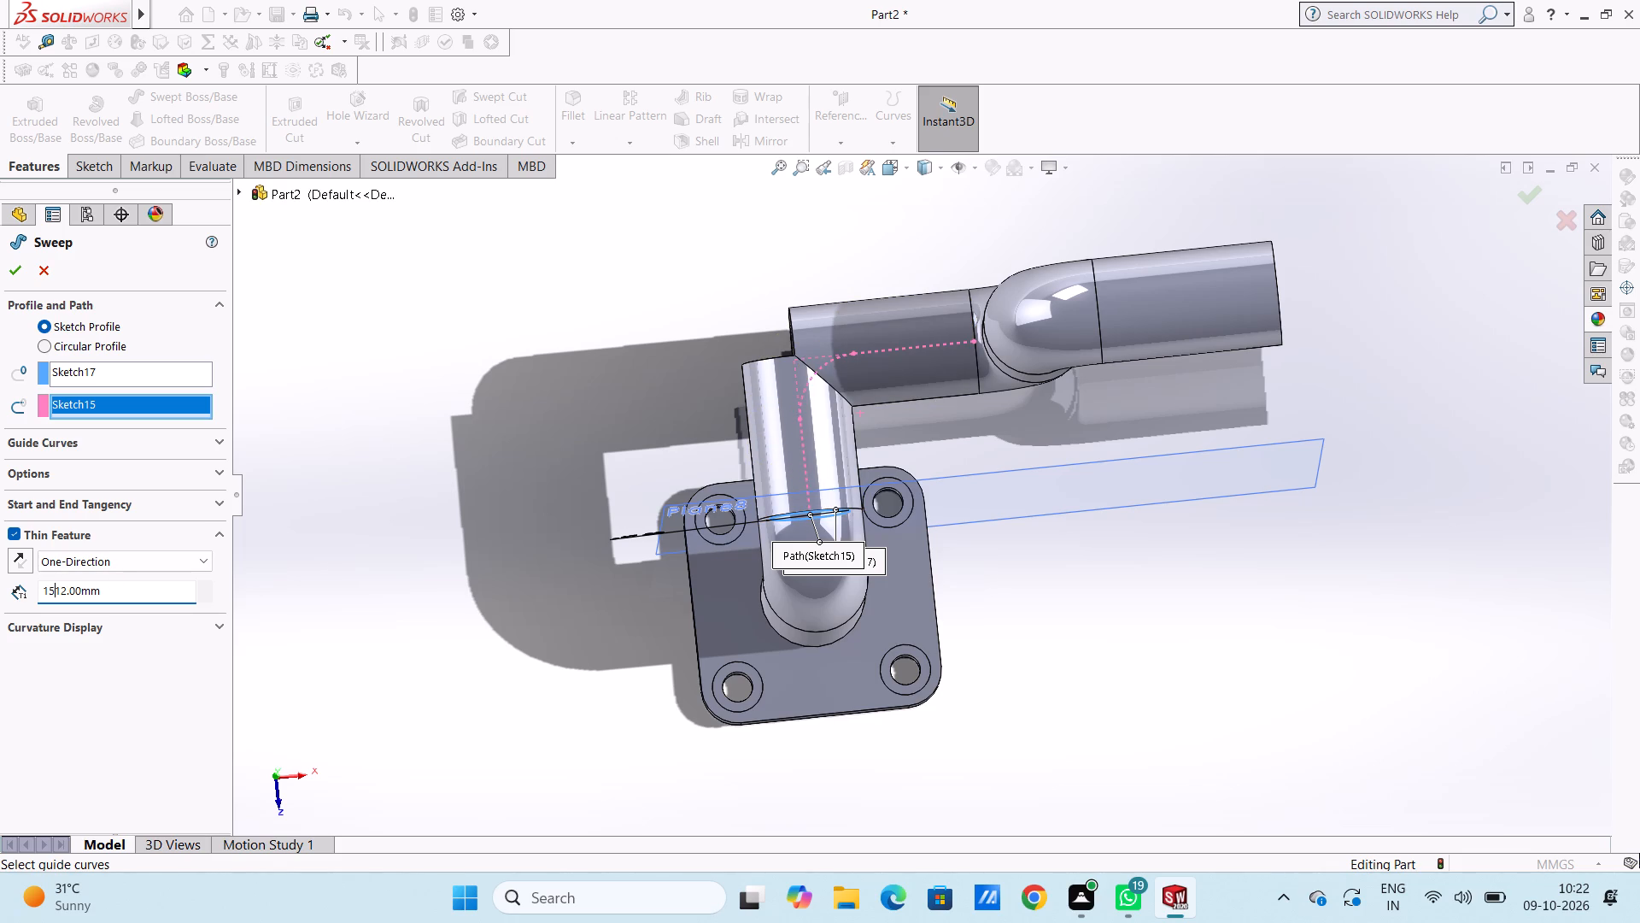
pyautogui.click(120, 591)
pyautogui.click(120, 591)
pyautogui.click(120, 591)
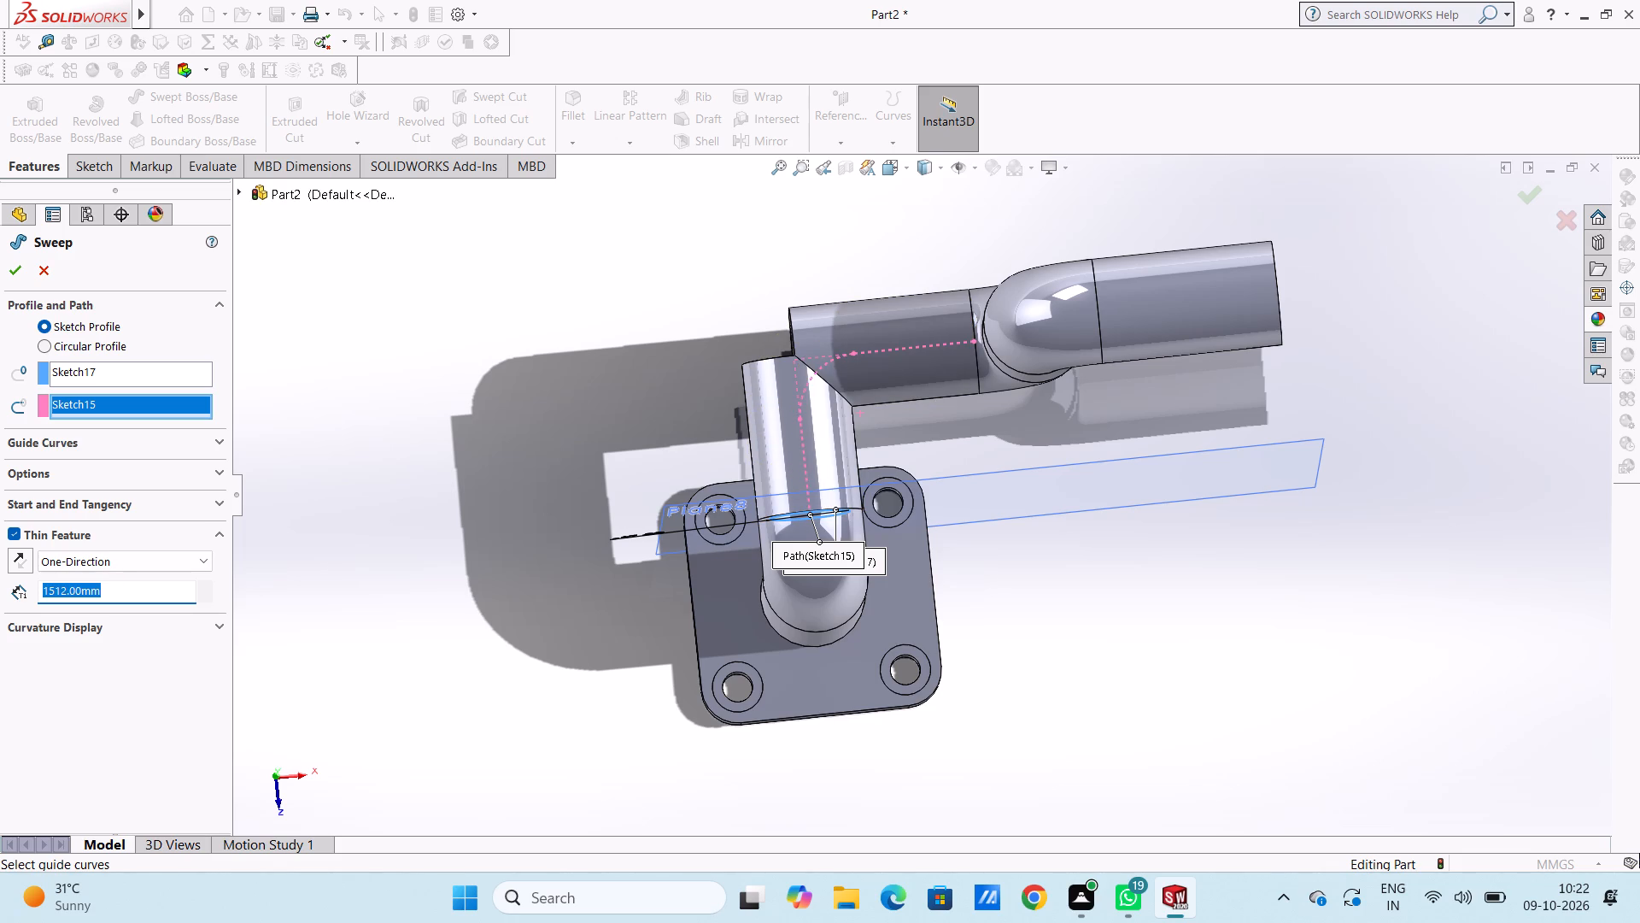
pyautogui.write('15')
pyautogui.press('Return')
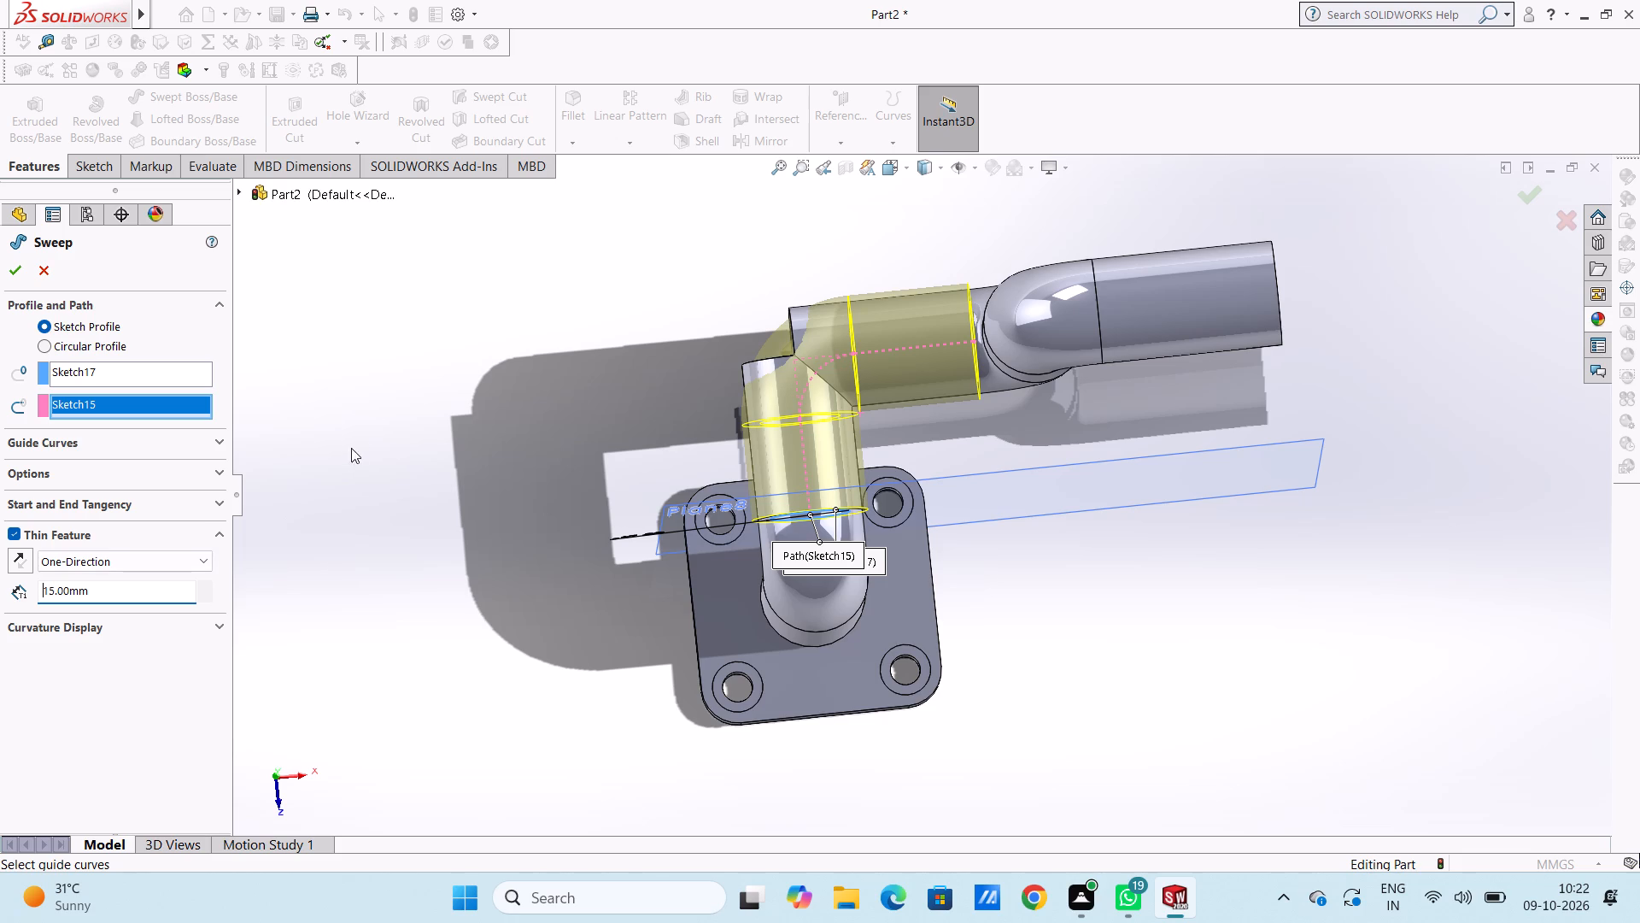
# Set the thin sweep's wall thickness to 10 mm and create the feature.
pyautogui.middleClick(486, 326)
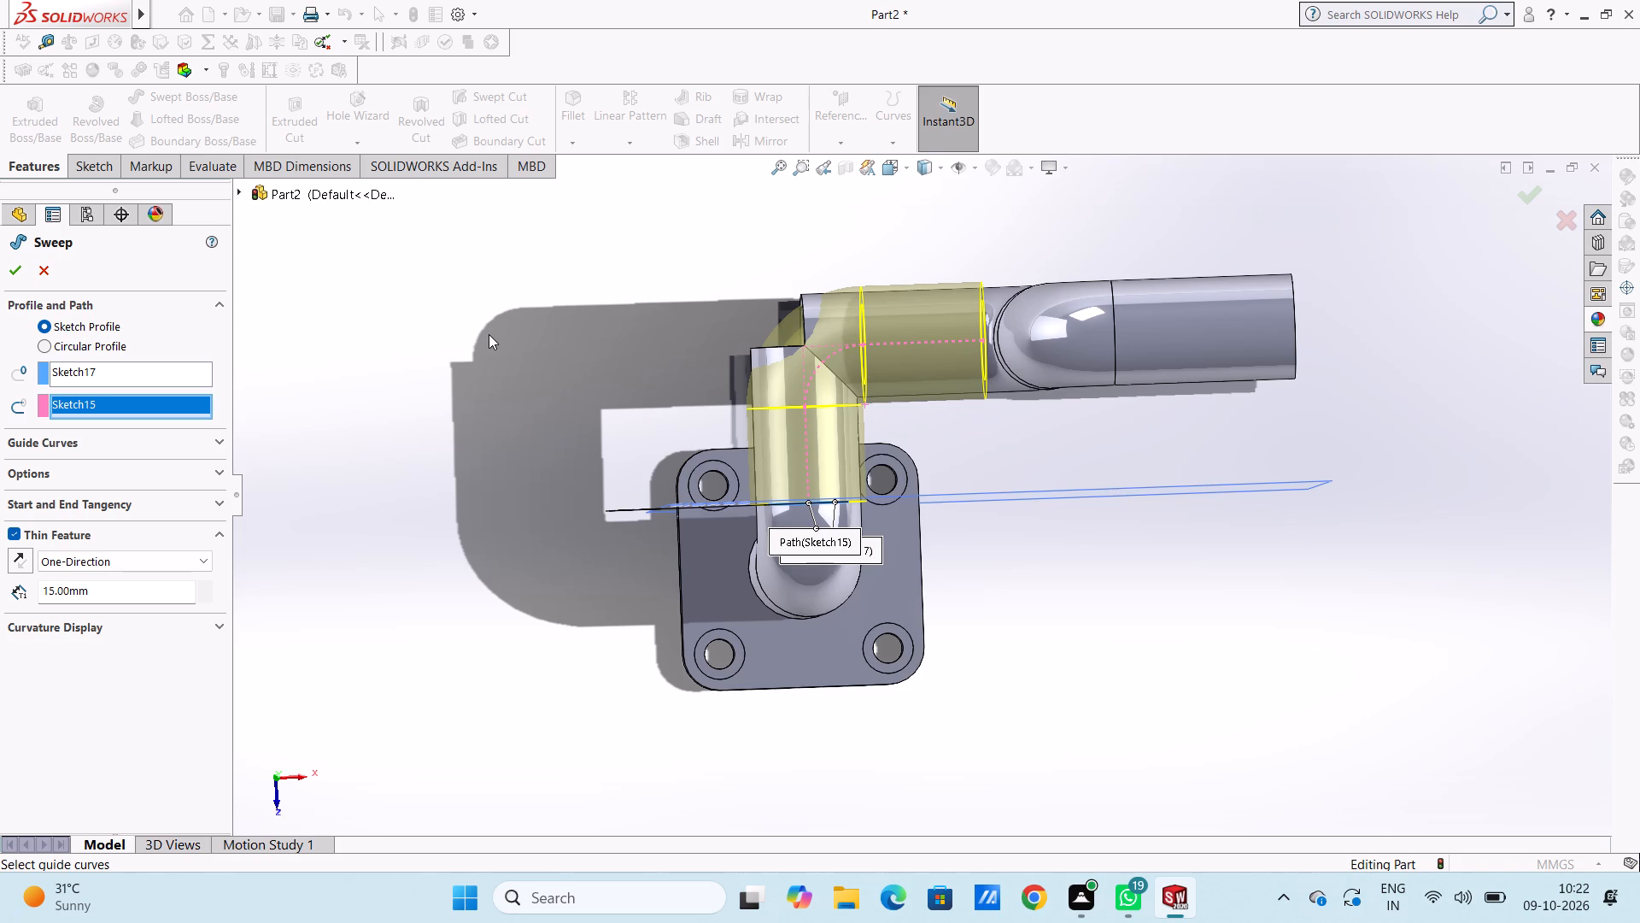
pyautogui.doubleClick(120, 596)
pyautogui.write('10')
pyautogui.press('Return')
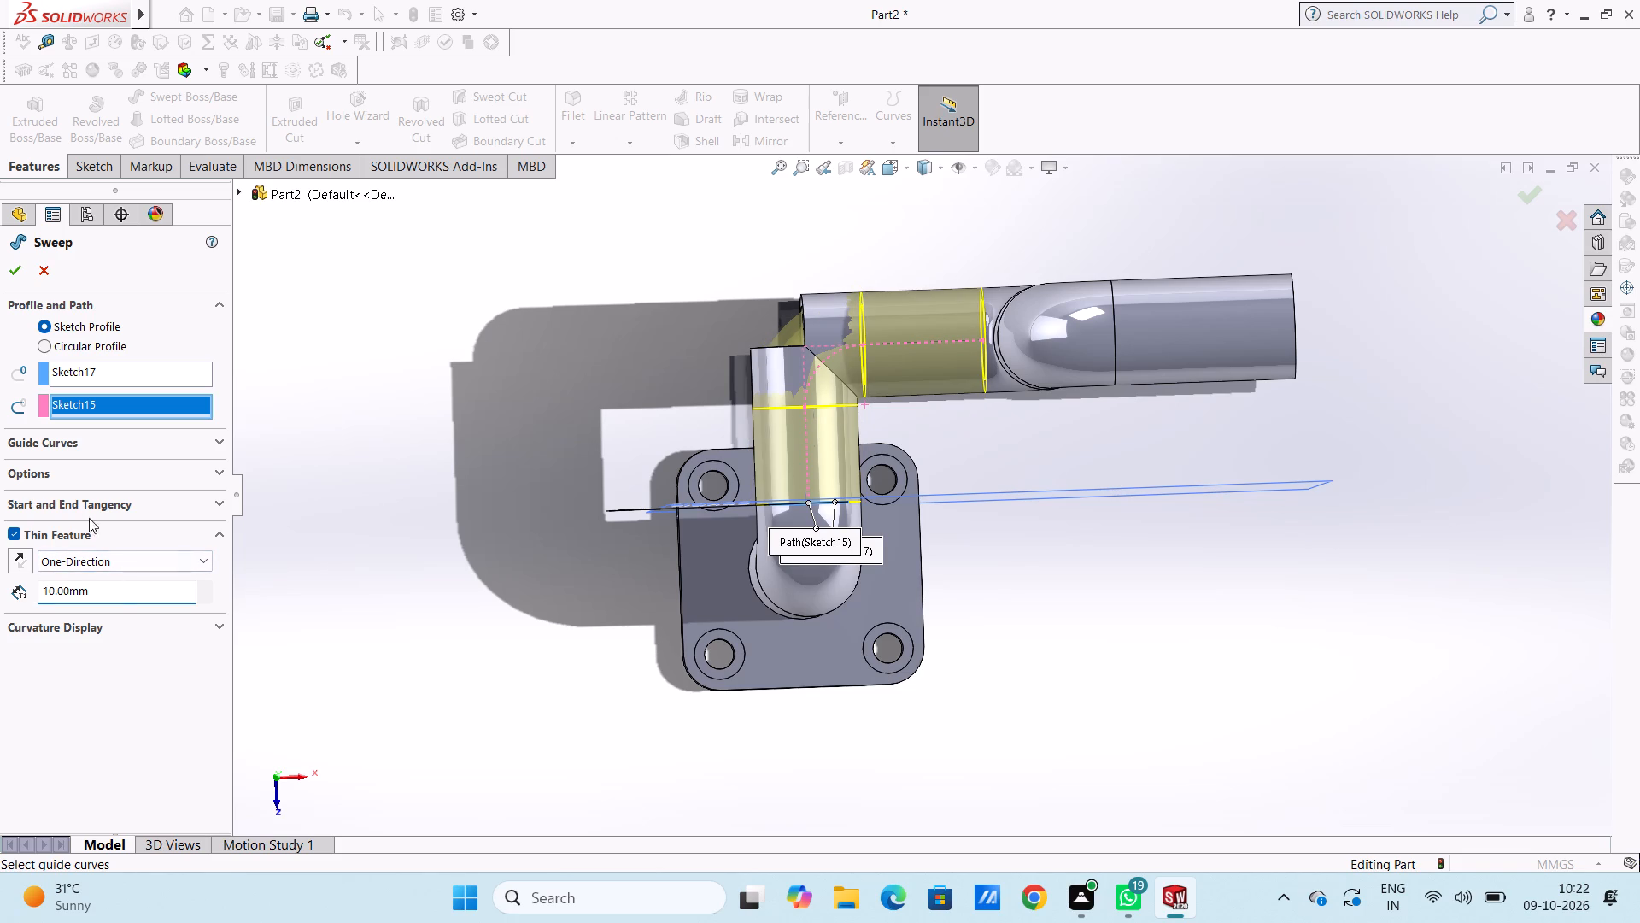
pyautogui.click(17, 273)
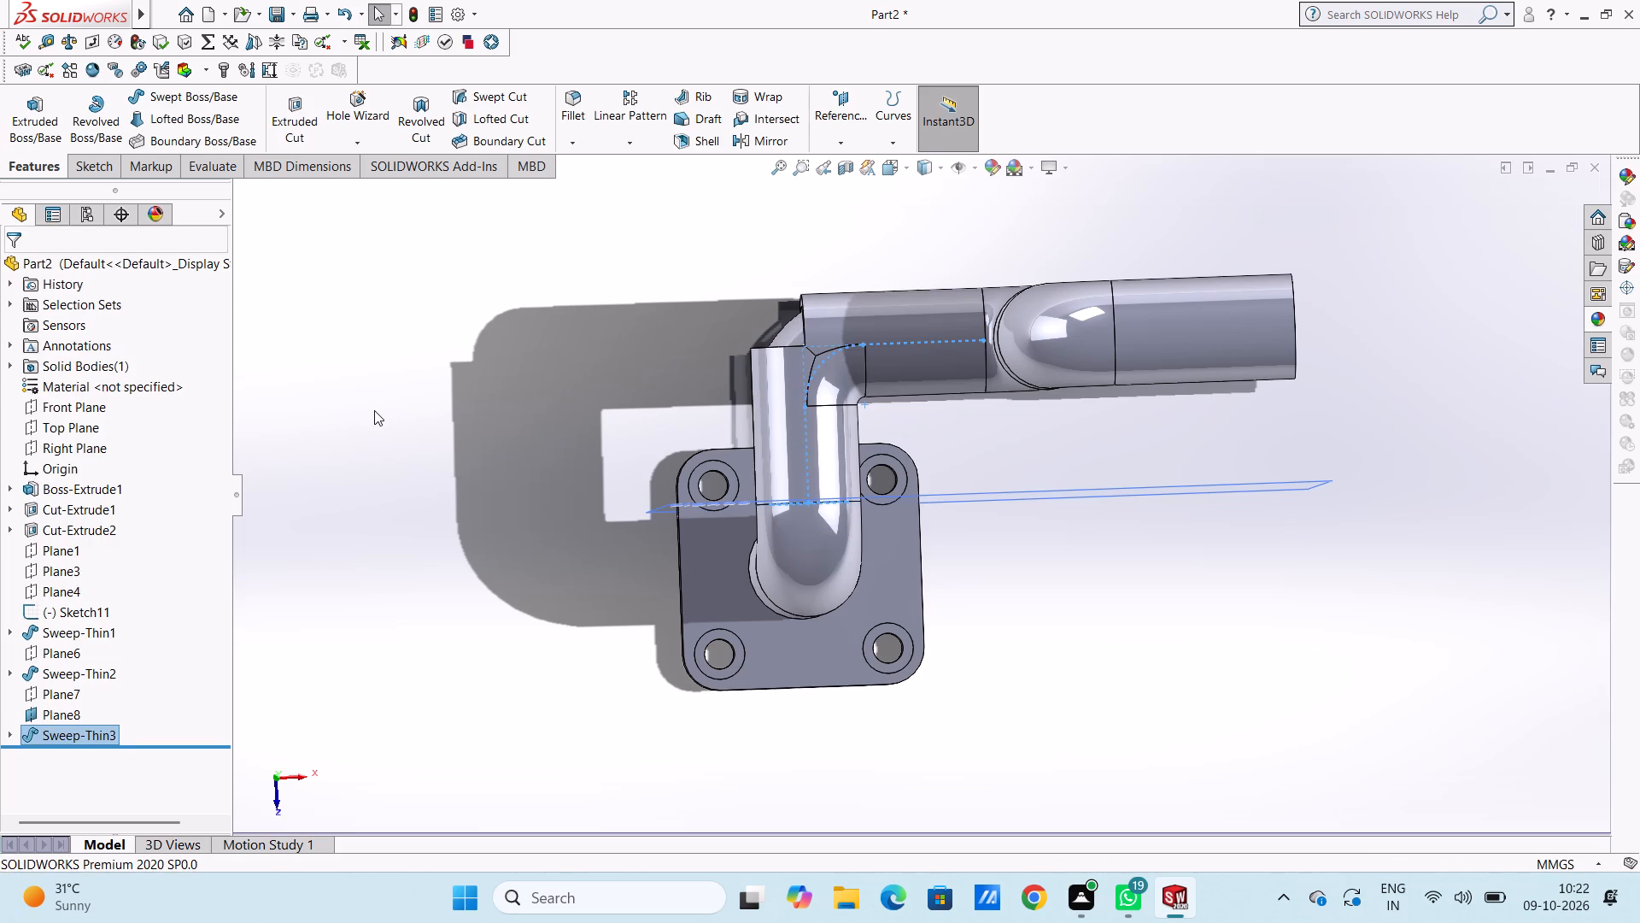
pyautogui.click(374, 410)
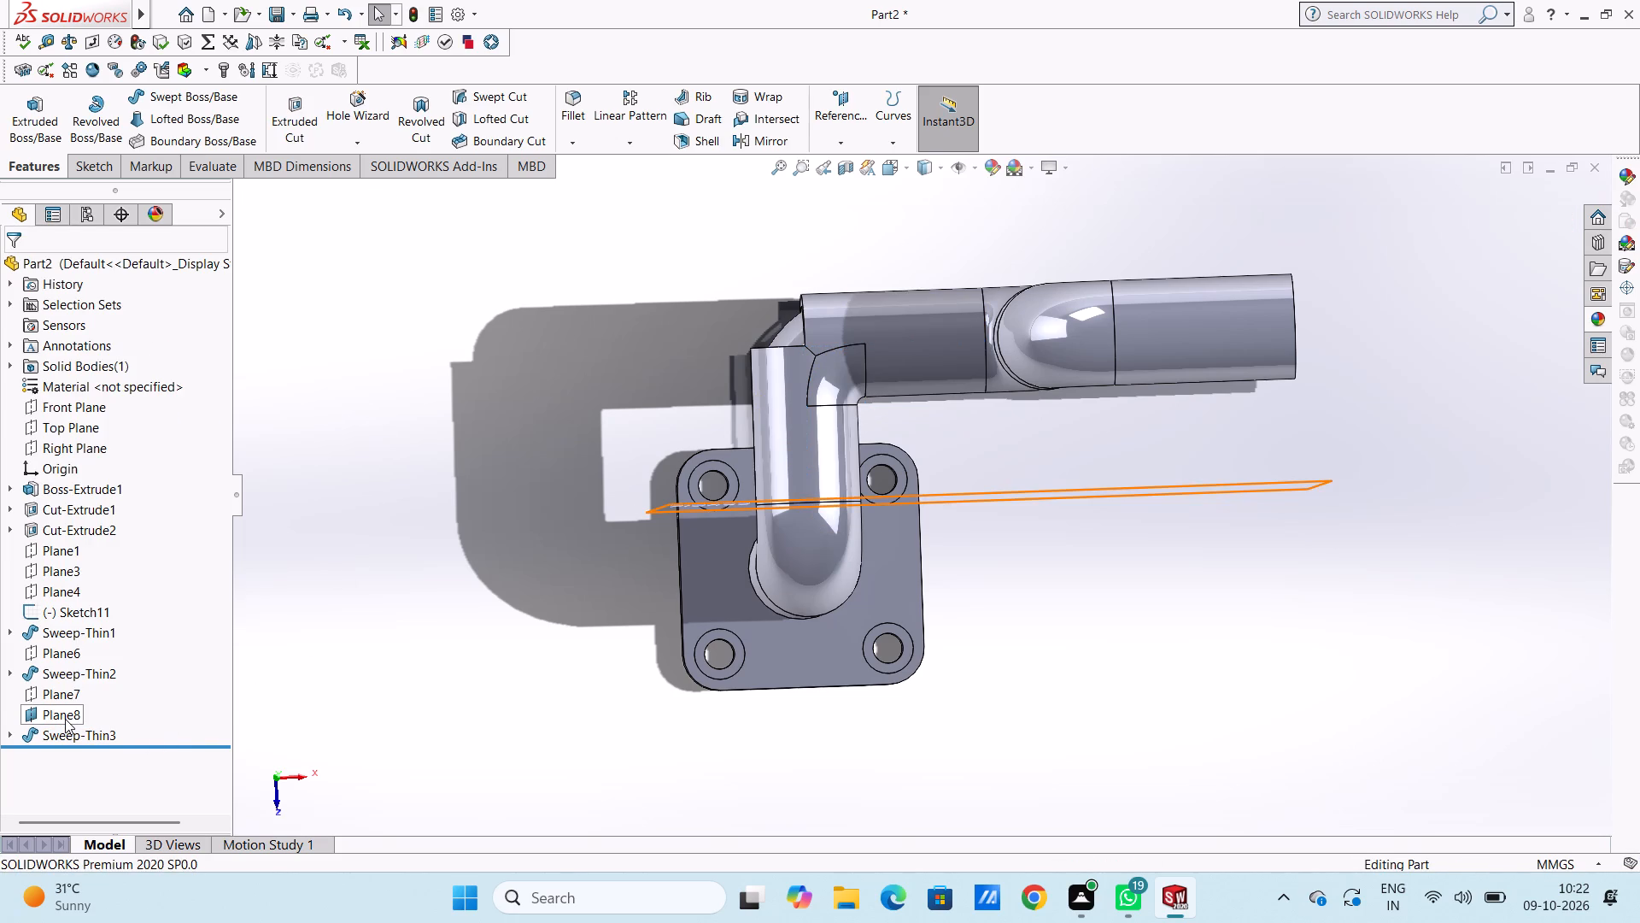
# Hide Plane8.
pyautogui.click(65, 719)
pyautogui.click(105, 698)
pyautogui.click(363, 593)
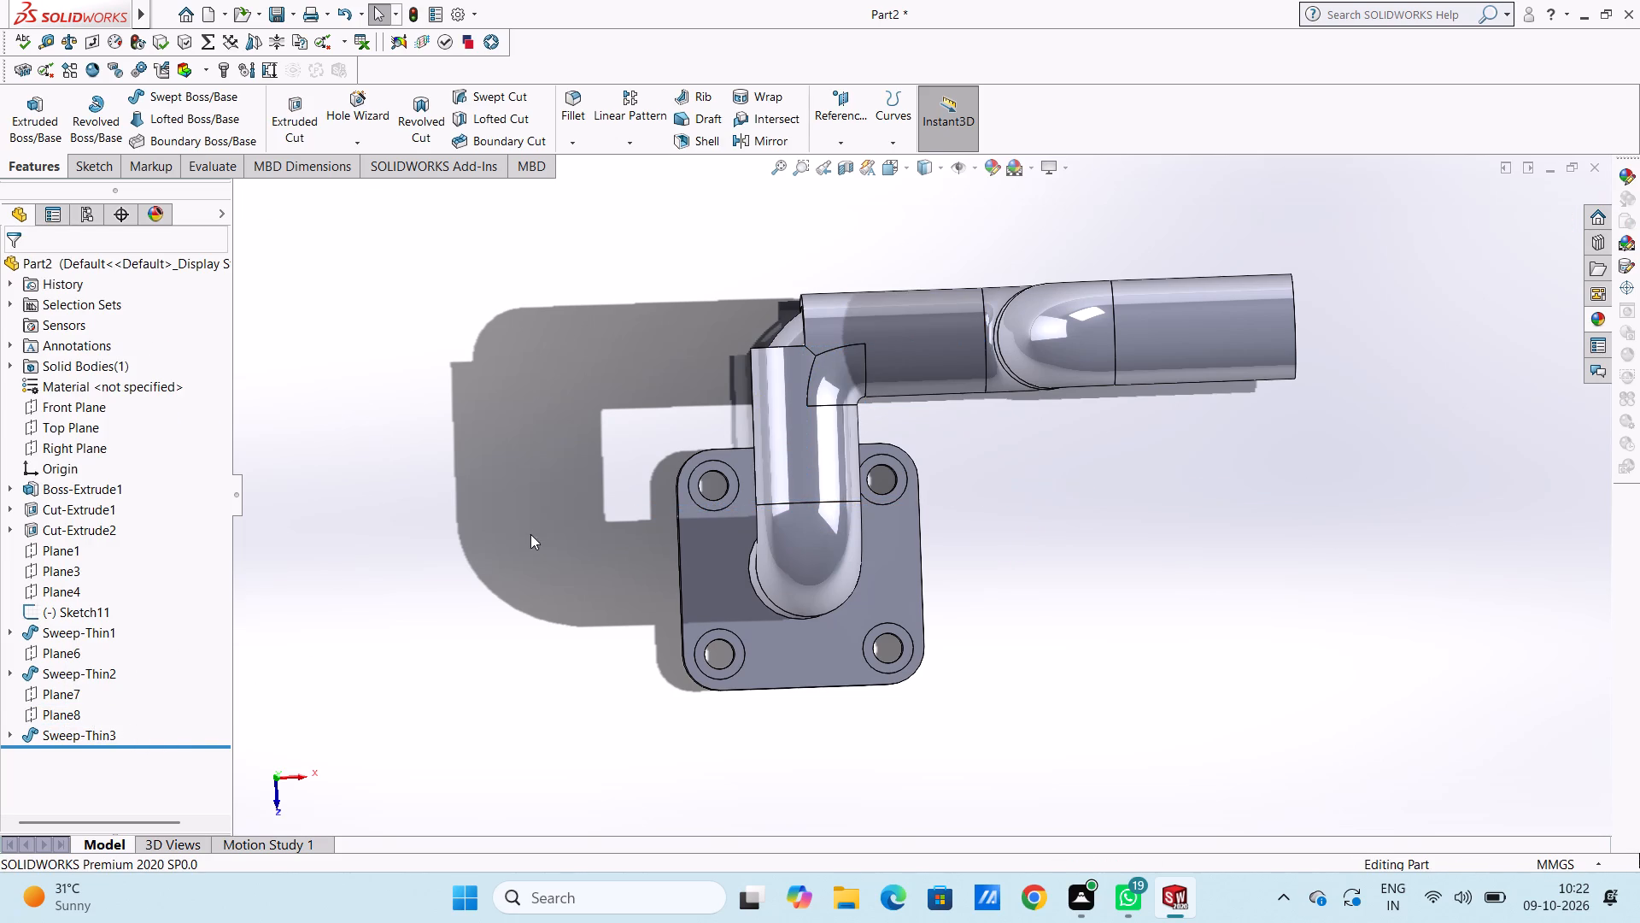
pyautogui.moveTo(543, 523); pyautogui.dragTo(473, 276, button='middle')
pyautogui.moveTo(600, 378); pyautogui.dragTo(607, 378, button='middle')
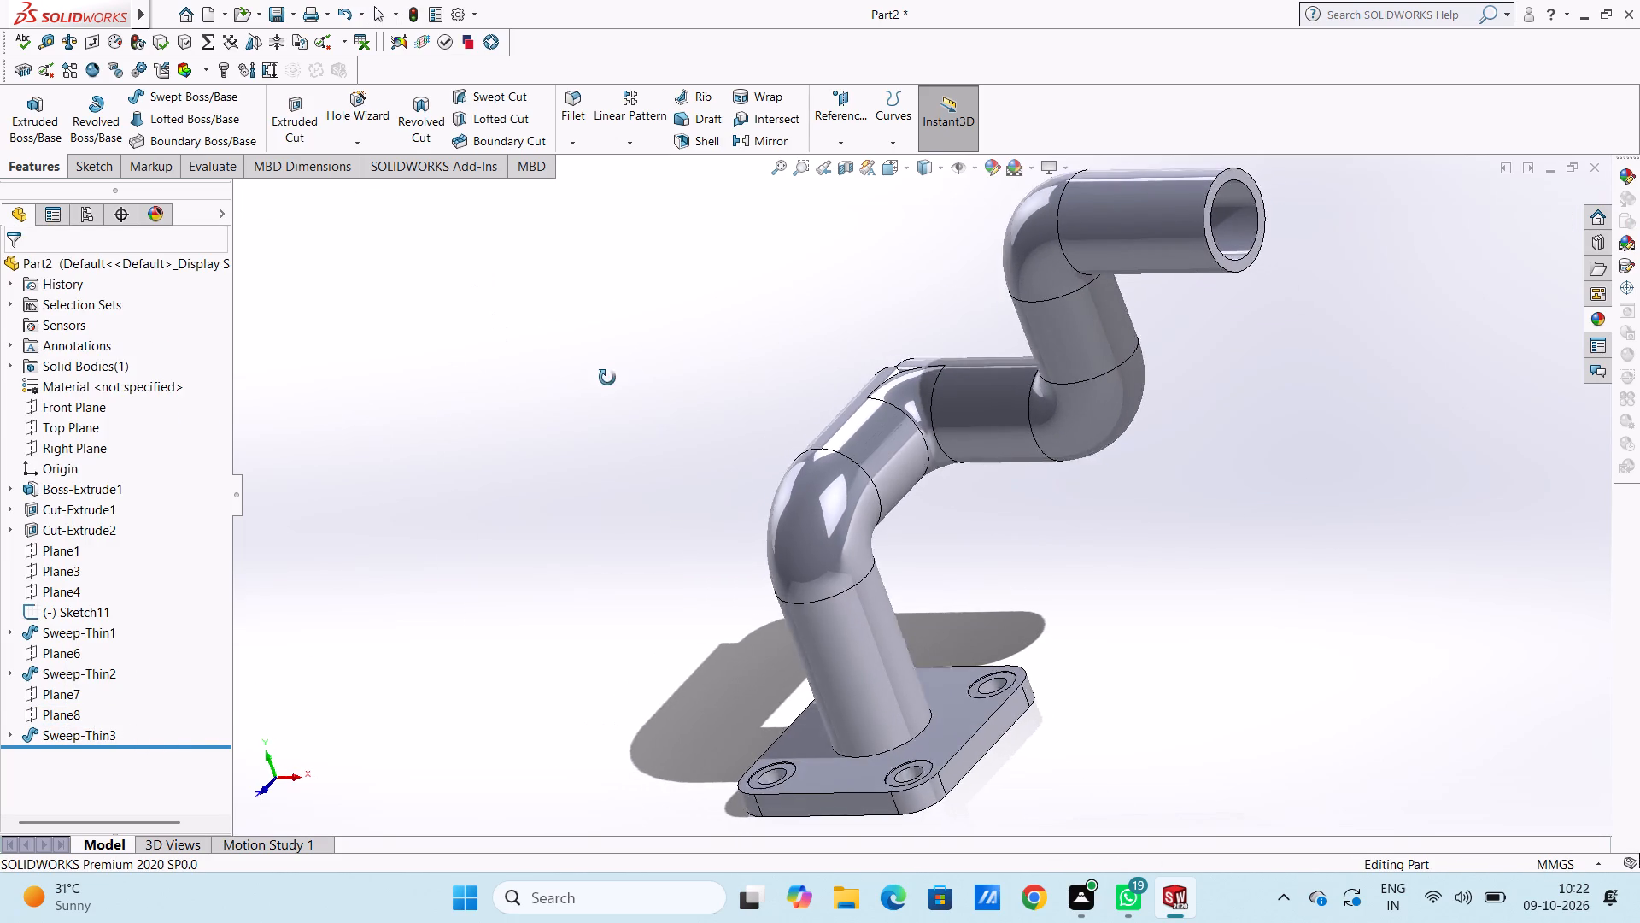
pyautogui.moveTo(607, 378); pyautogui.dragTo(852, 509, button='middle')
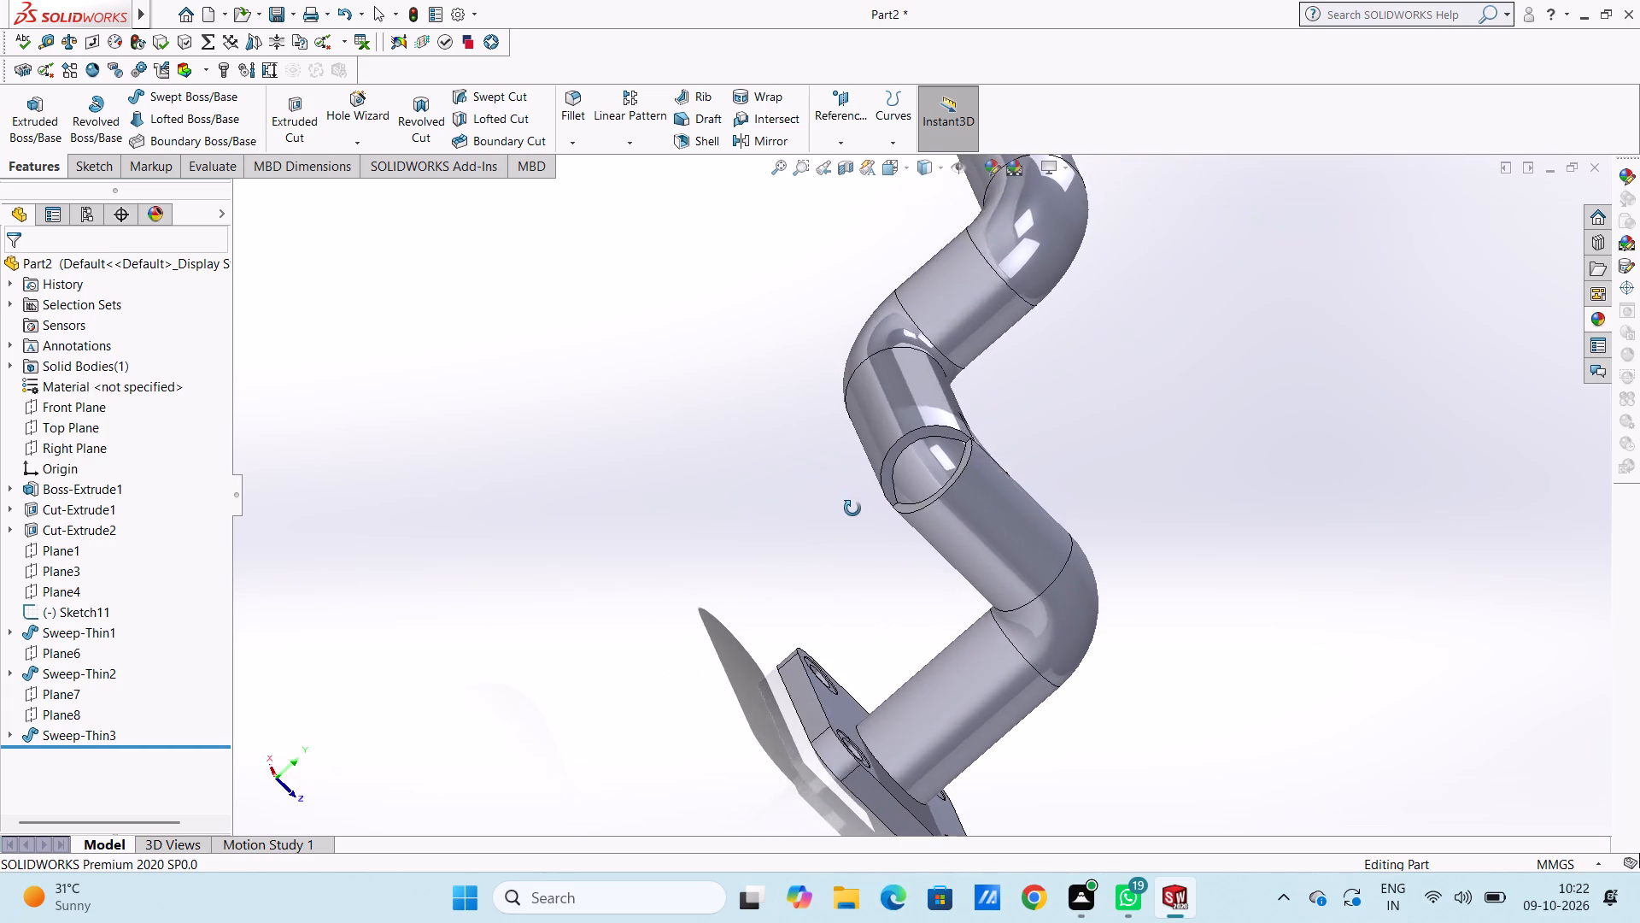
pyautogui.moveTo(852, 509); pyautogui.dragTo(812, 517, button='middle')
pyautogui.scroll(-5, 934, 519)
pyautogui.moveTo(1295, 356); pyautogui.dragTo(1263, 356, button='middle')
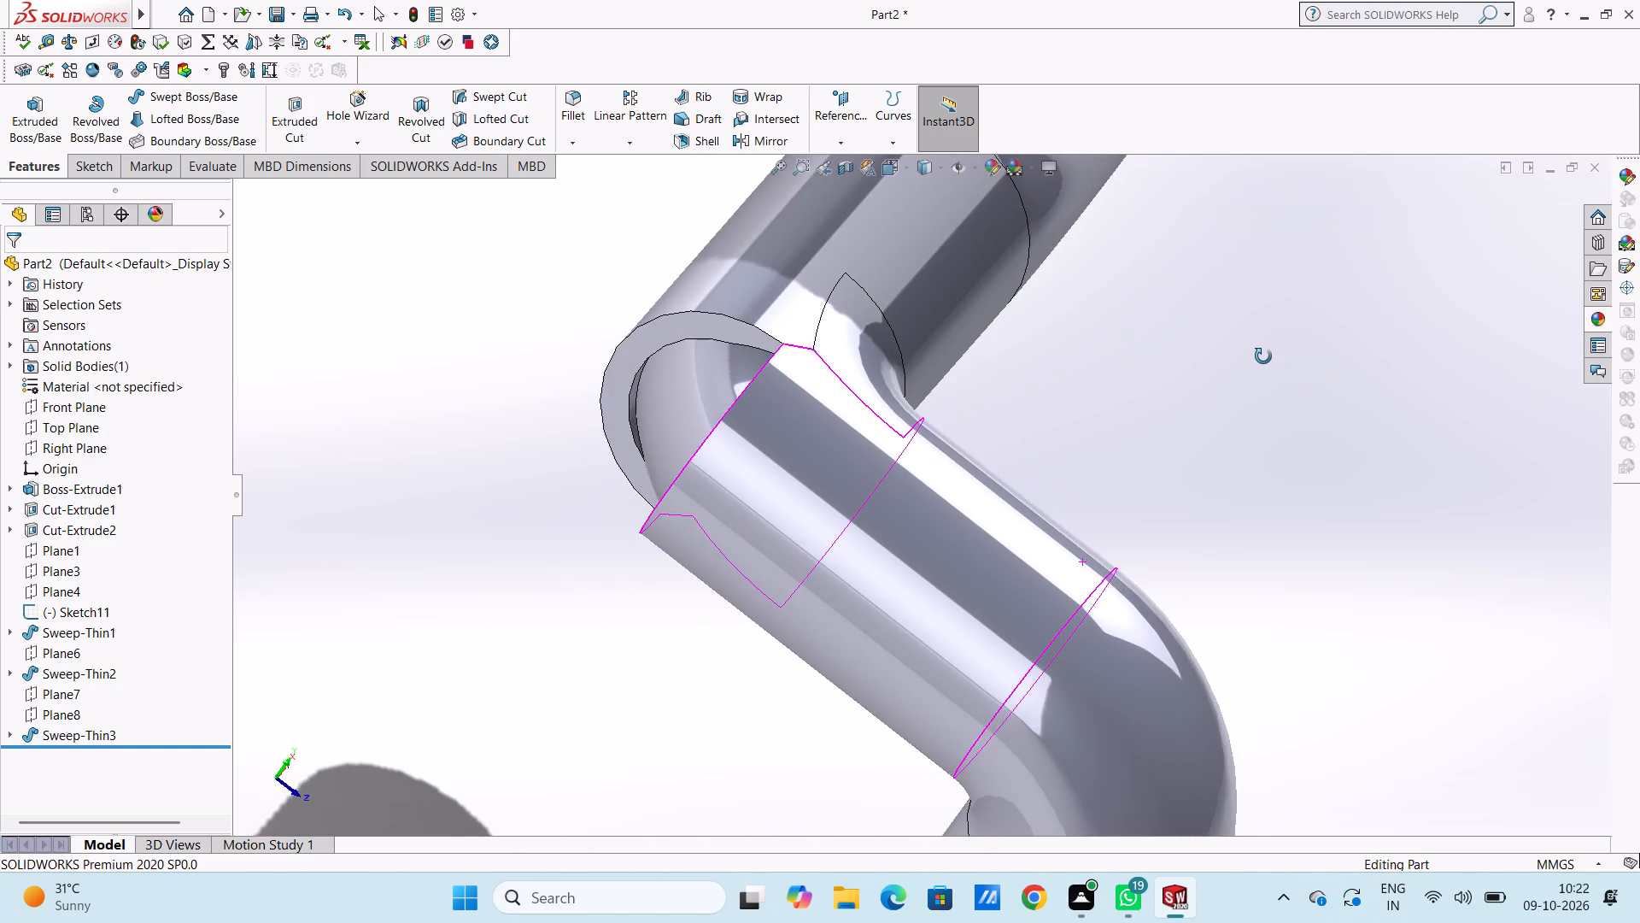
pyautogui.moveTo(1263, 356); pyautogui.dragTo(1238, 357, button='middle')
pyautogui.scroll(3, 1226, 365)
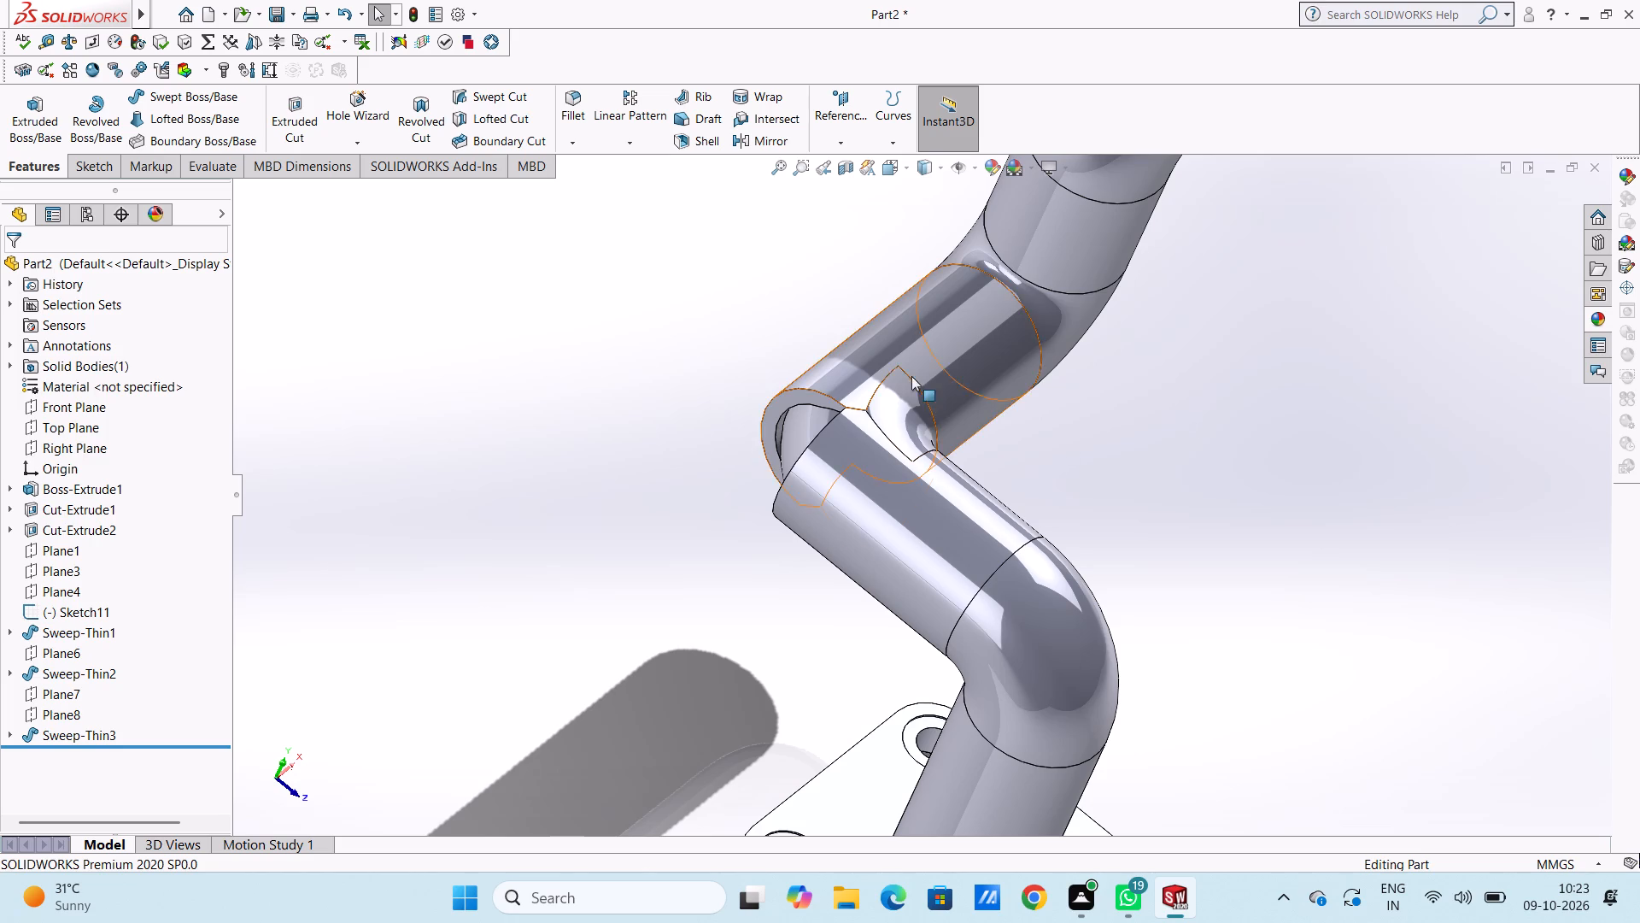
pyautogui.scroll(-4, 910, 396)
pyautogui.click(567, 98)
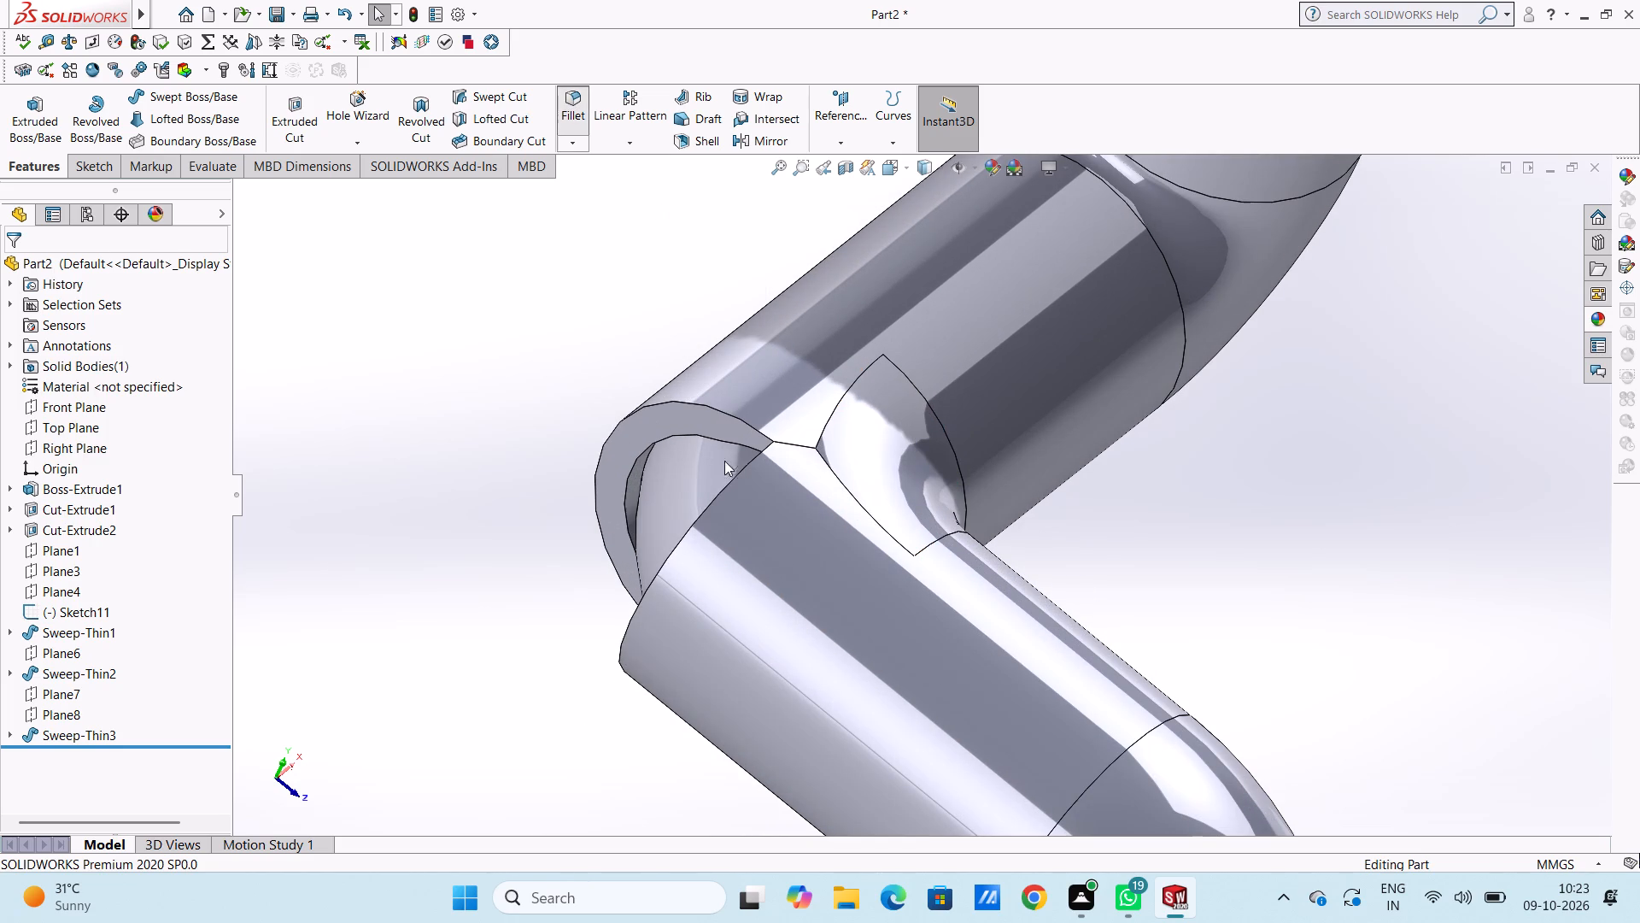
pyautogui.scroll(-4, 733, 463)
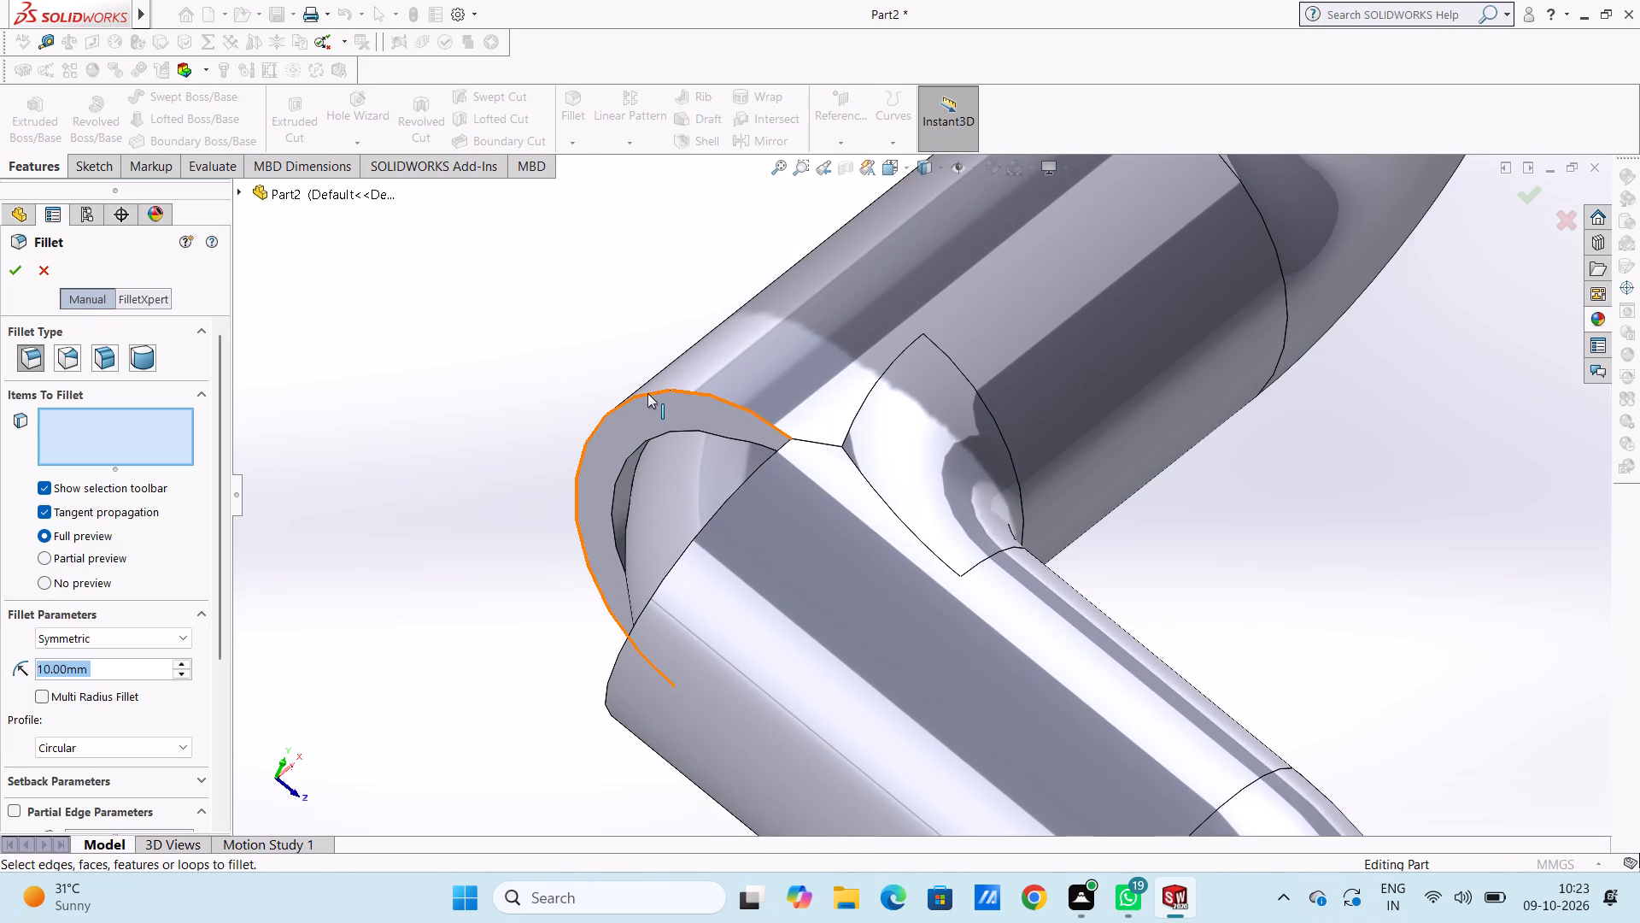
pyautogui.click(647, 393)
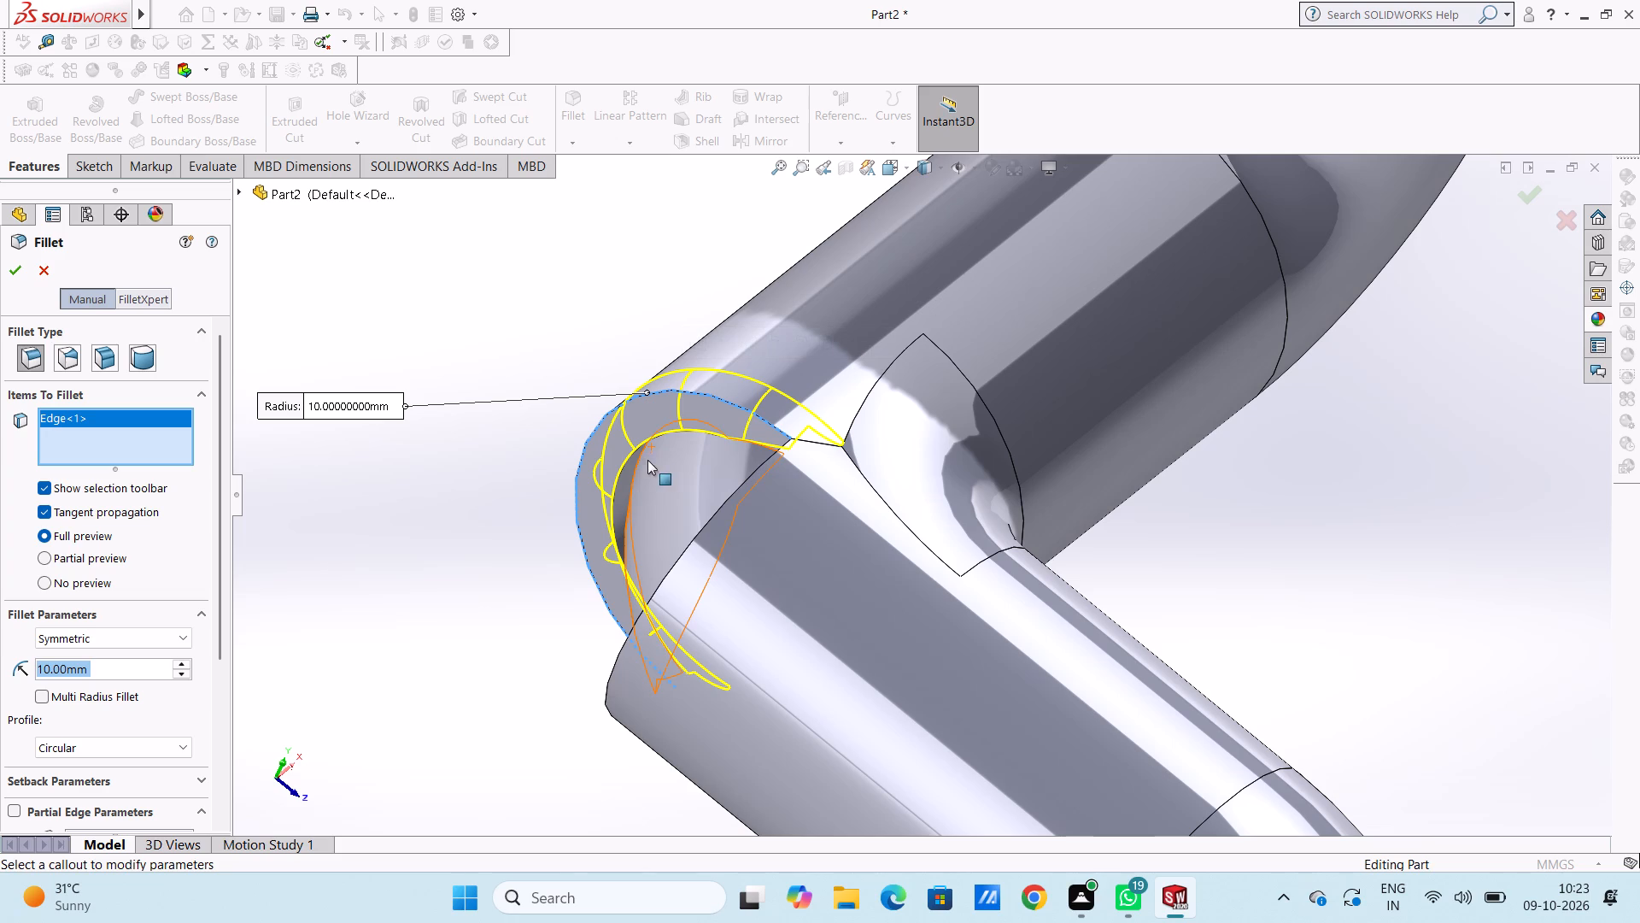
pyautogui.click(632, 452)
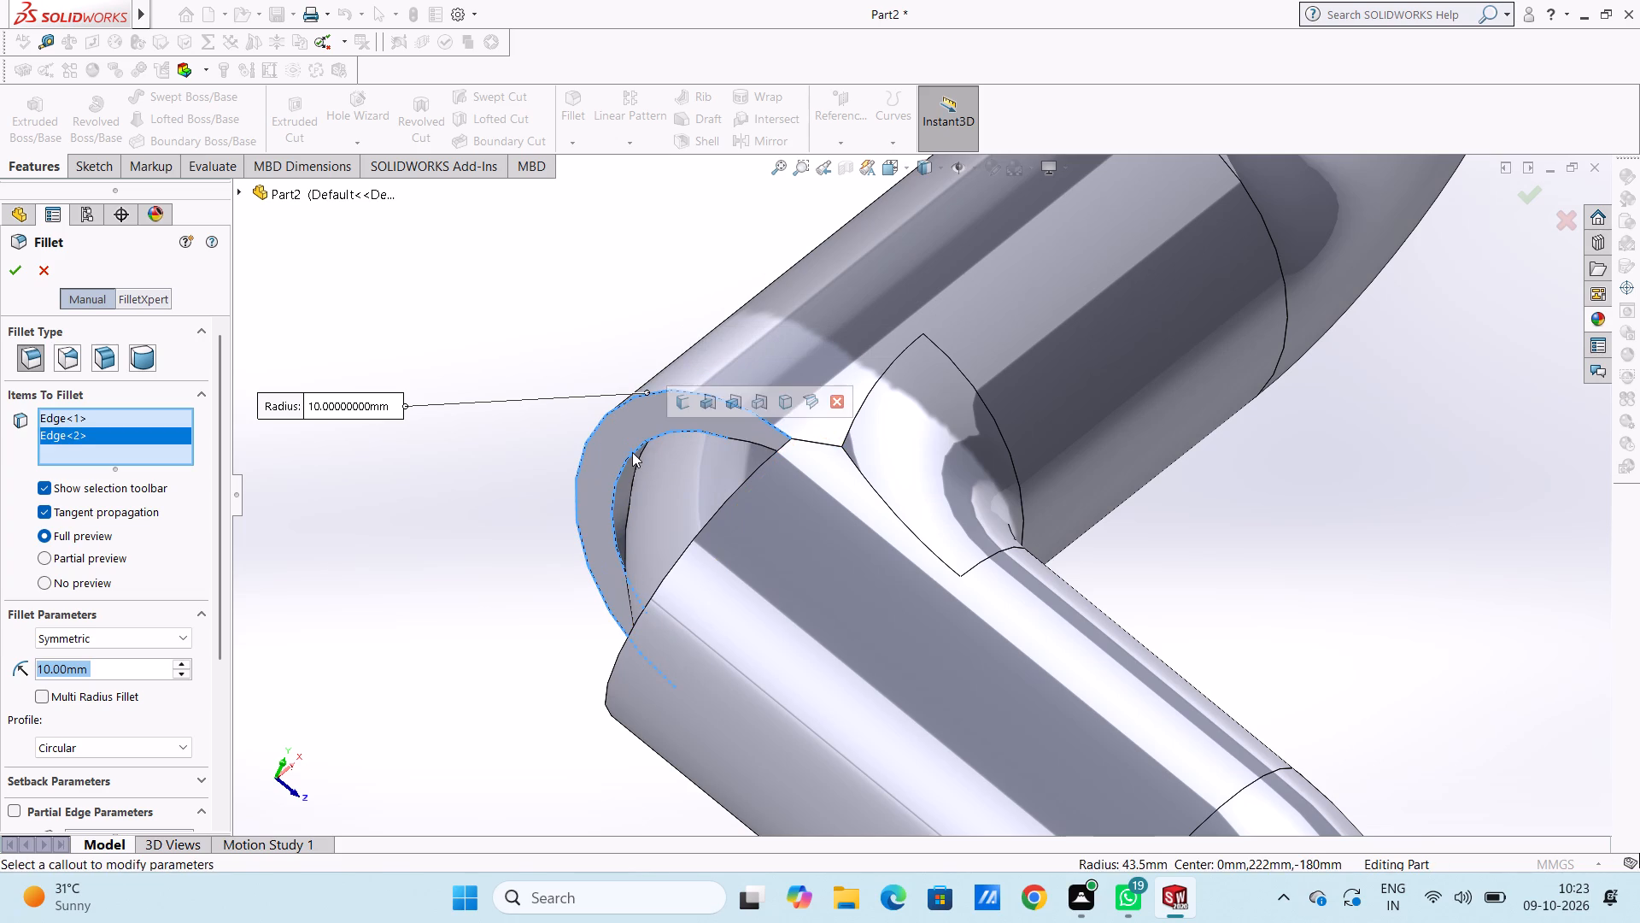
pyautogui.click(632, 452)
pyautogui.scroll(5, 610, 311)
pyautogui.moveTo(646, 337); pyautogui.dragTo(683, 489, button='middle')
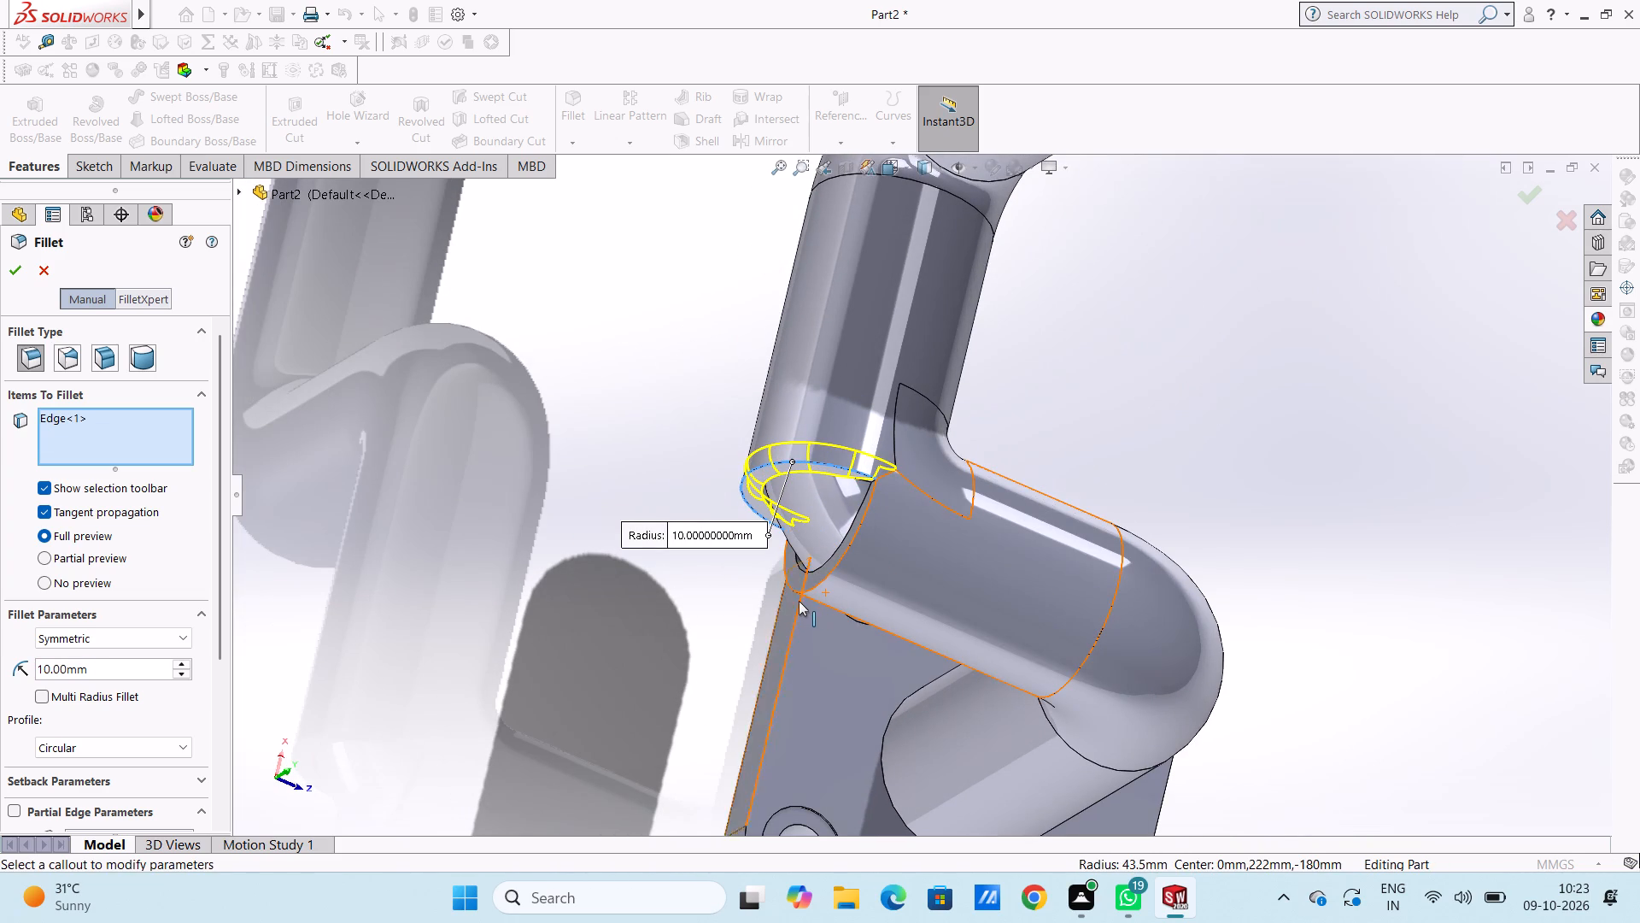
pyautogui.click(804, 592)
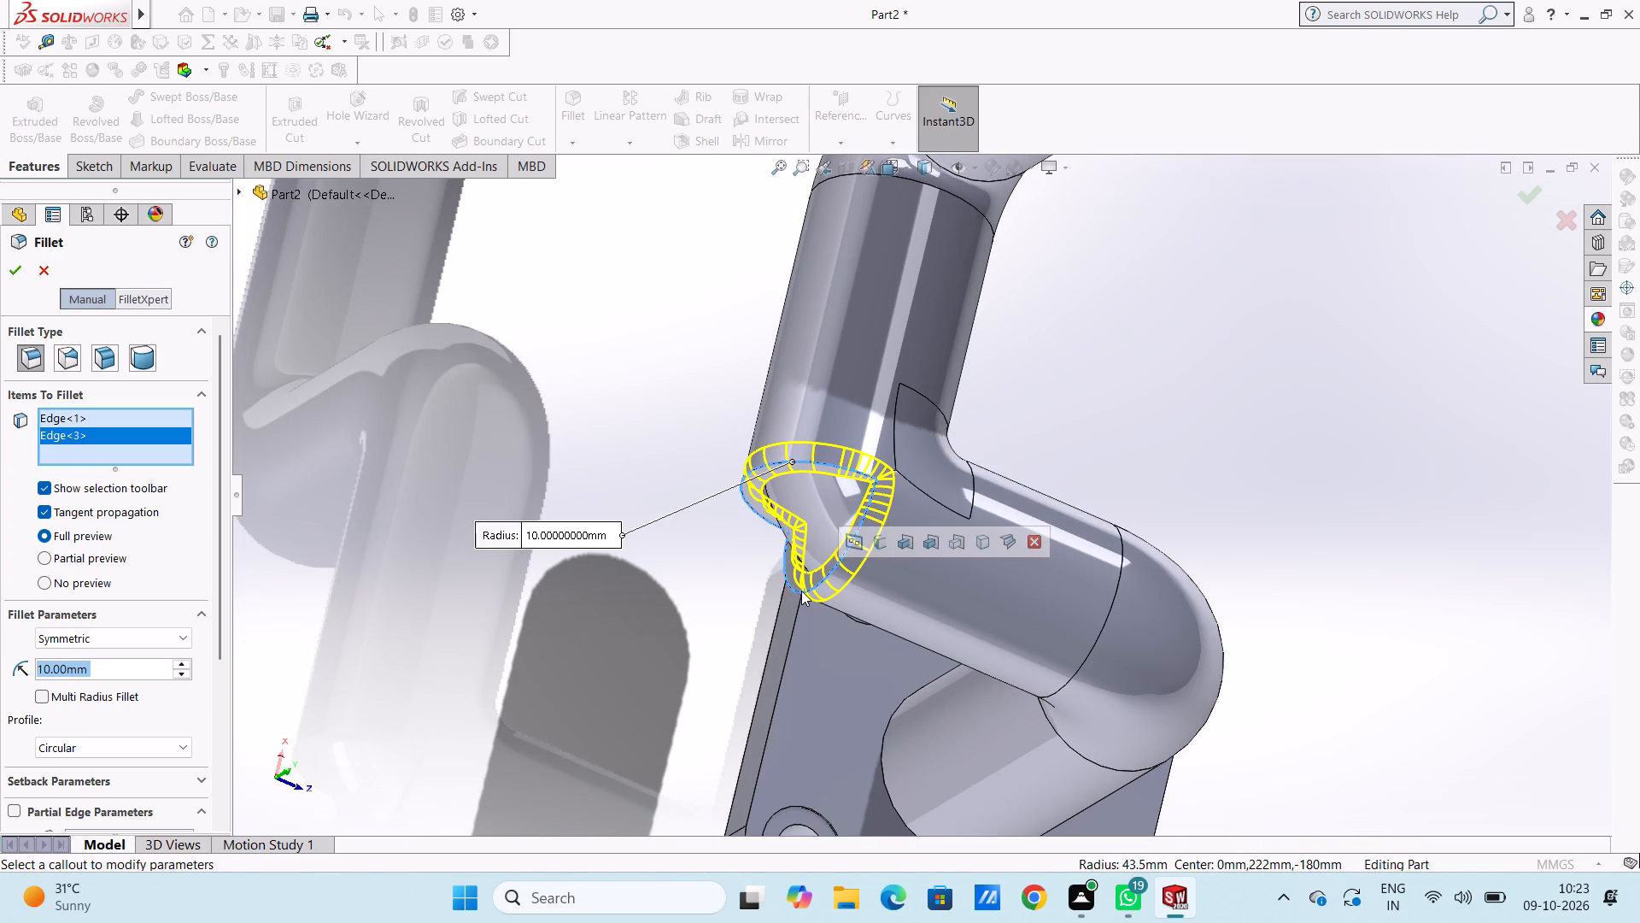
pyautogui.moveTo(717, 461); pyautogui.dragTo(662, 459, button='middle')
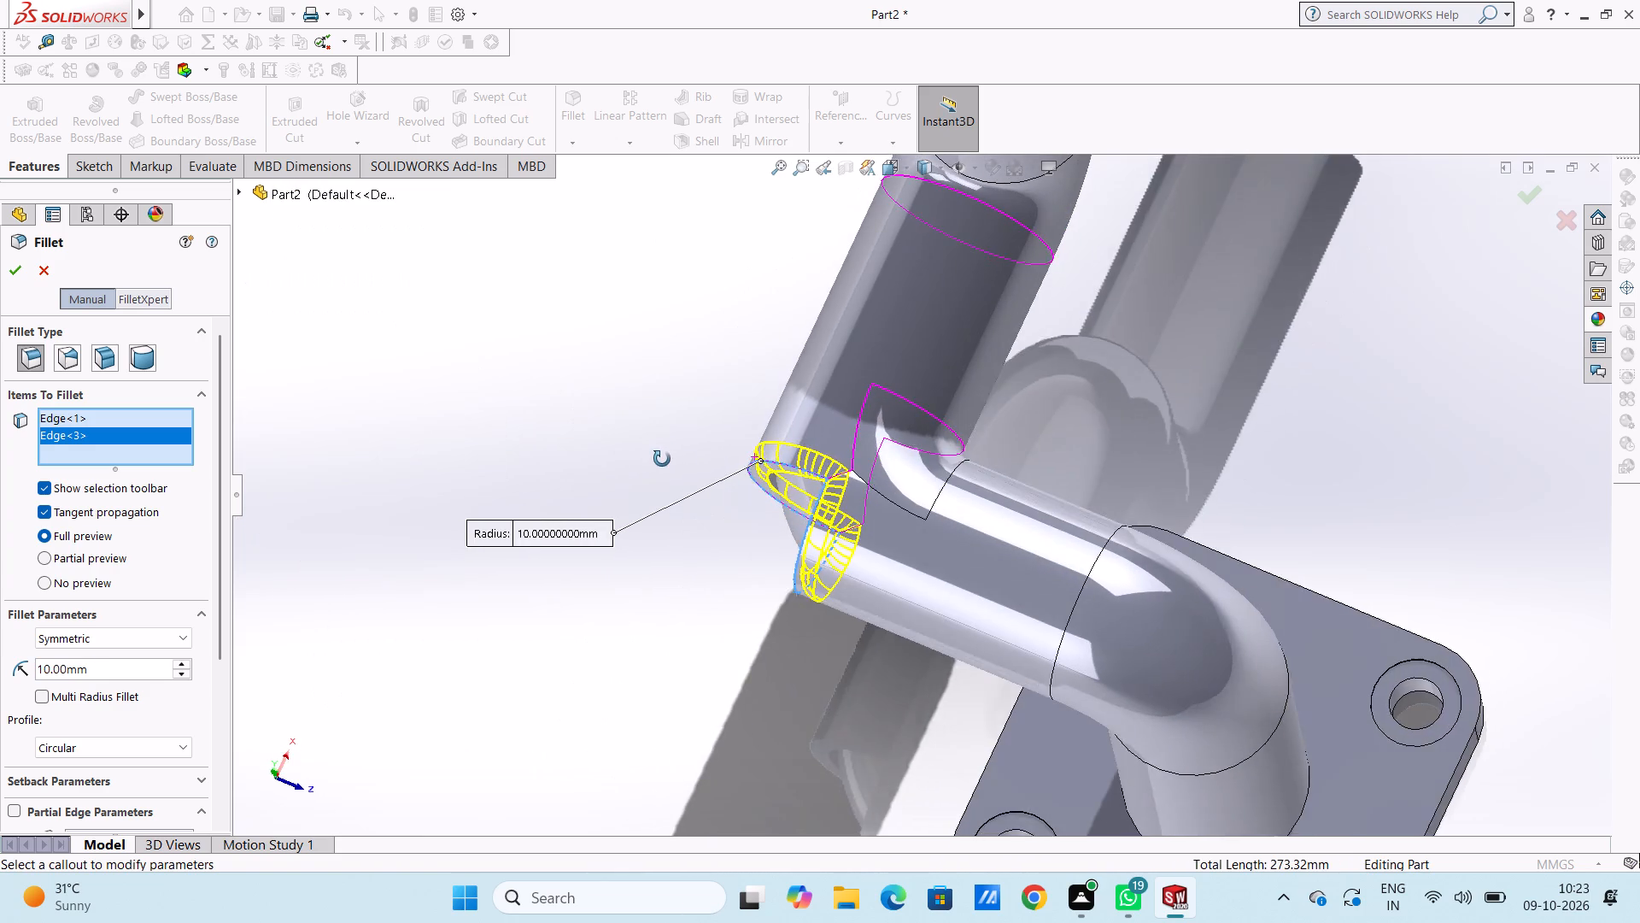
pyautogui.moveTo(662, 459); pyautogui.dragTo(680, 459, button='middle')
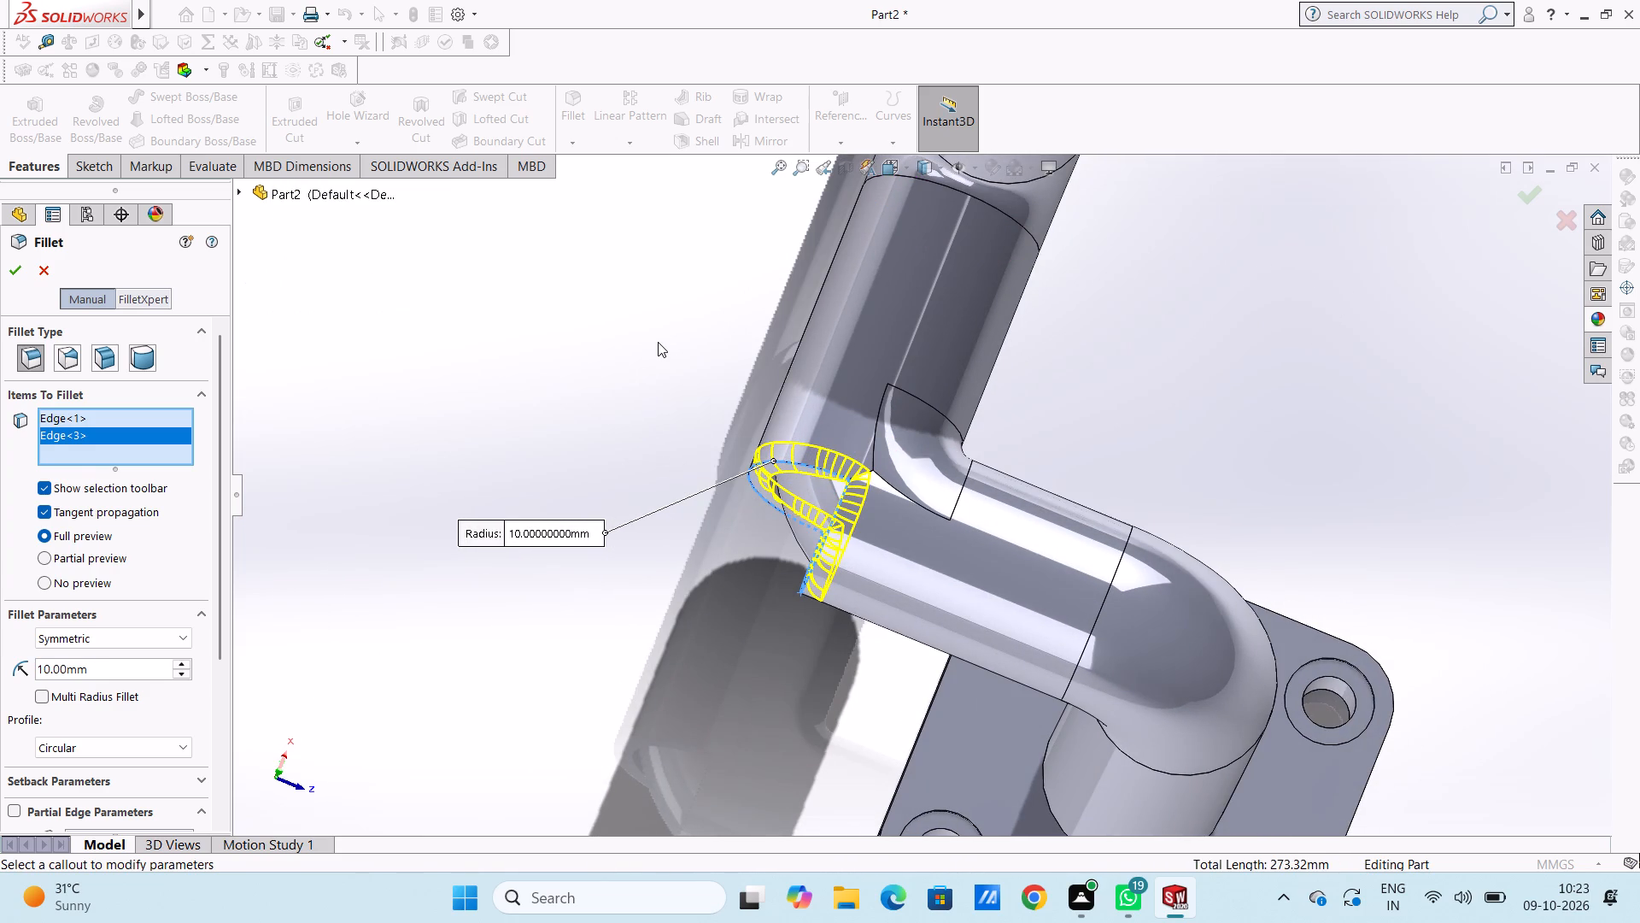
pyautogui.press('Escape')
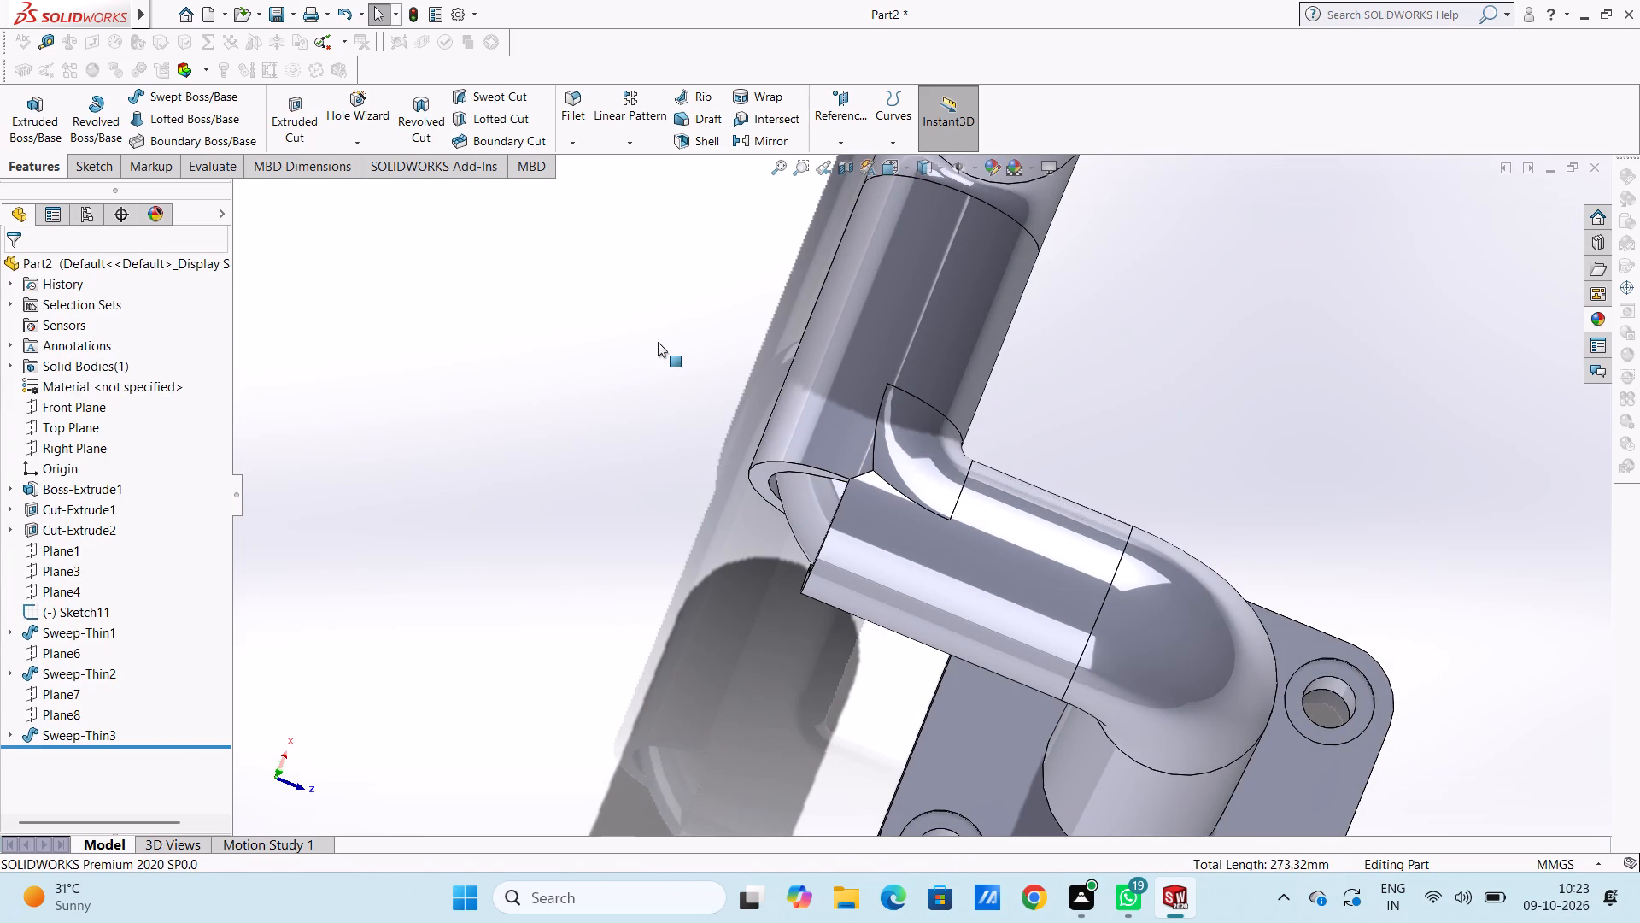
# Create a reference plane offset 225 mm from the Top Plane.
pyautogui.hotkey('ctrl', '5')
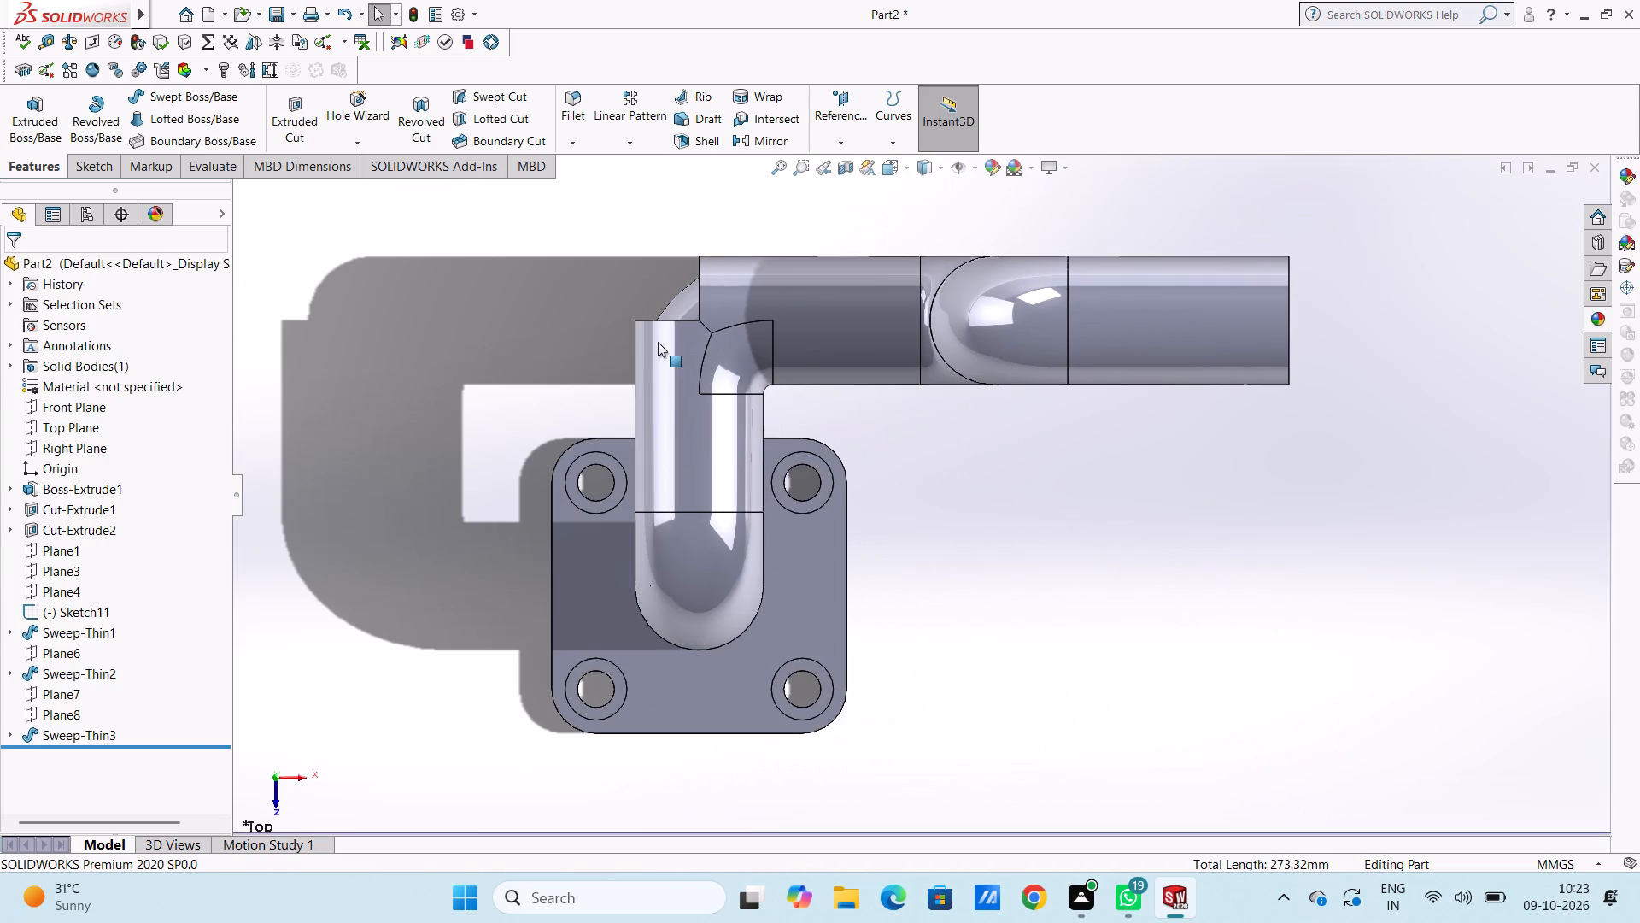
pyautogui.scroll(-3, 817, 280)
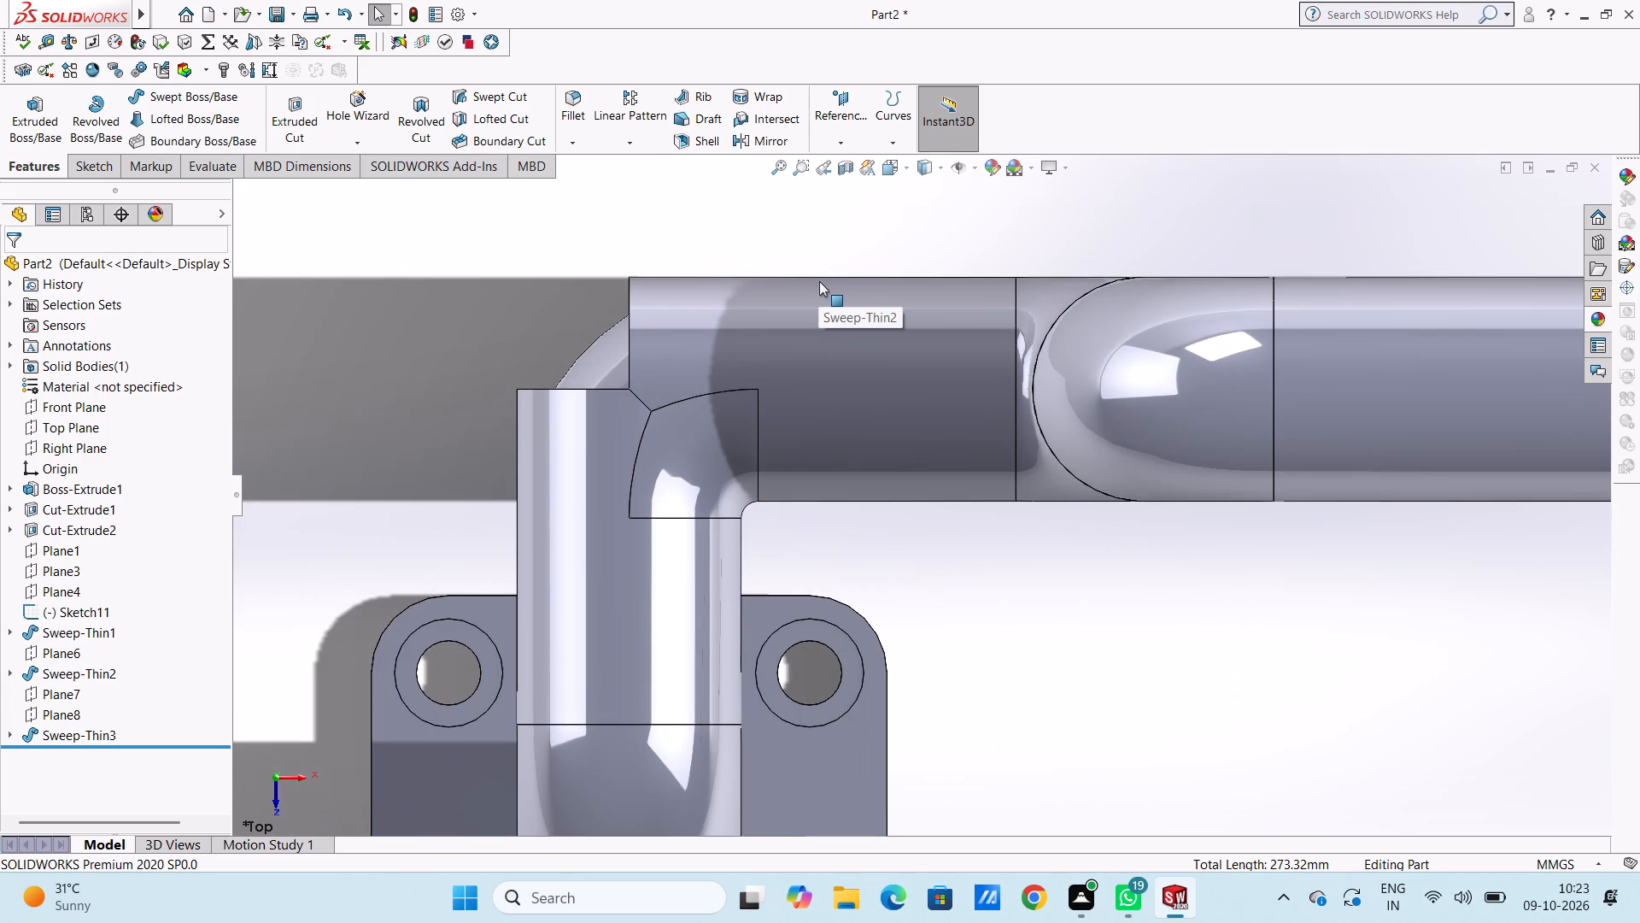
pyautogui.click(833, 103)
pyautogui.click(830, 156)
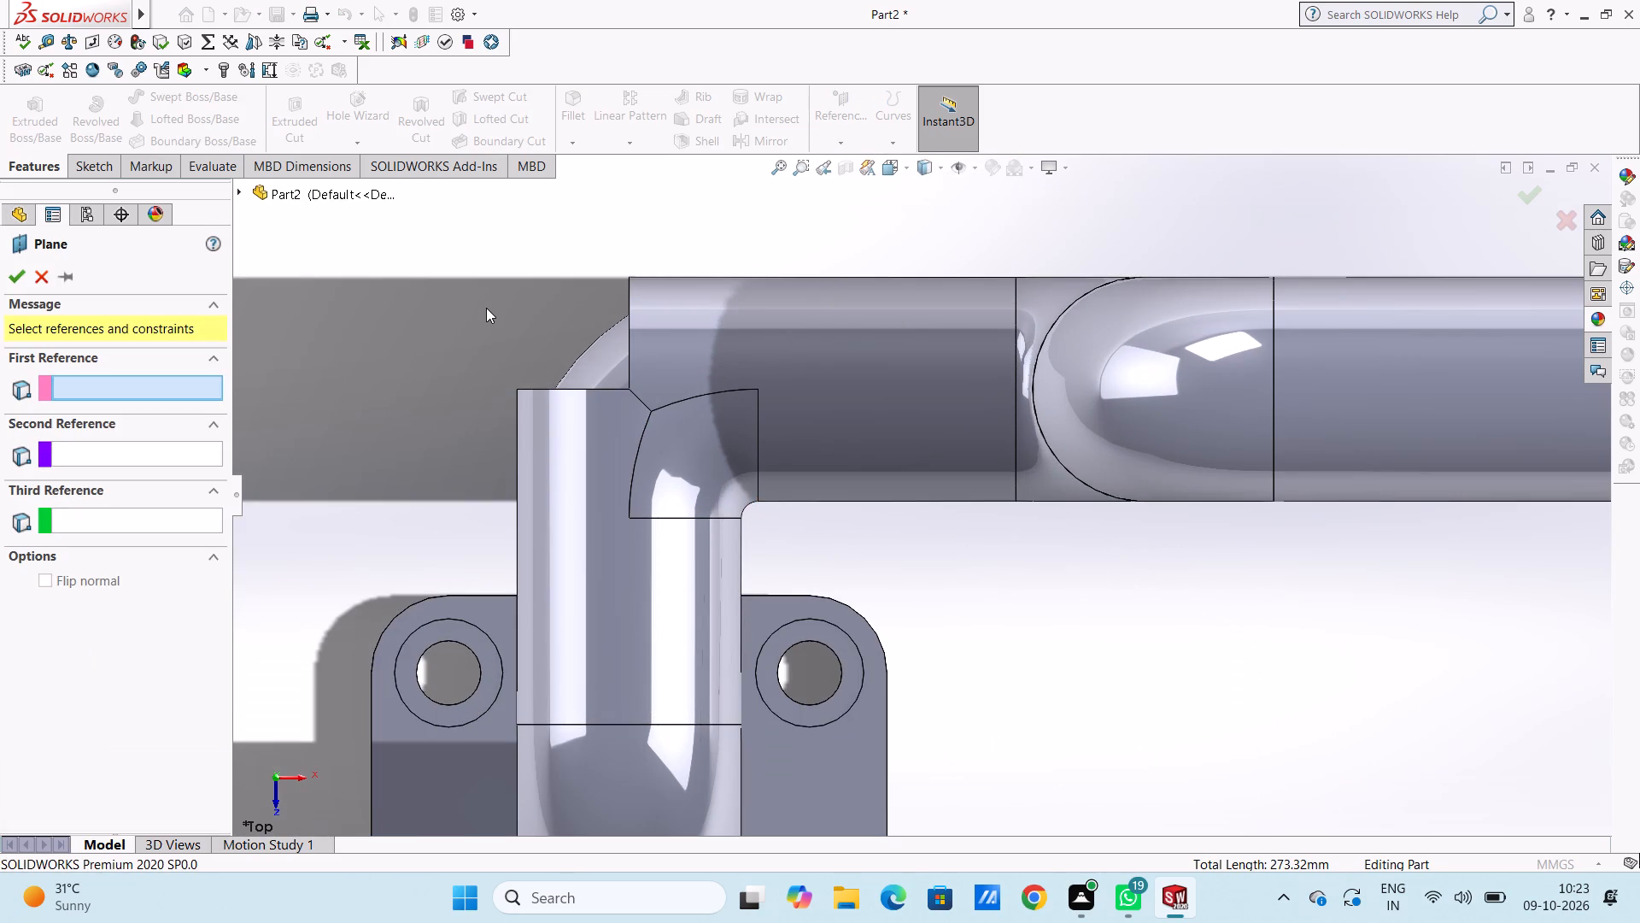
pyautogui.scroll(4, 485, 322)
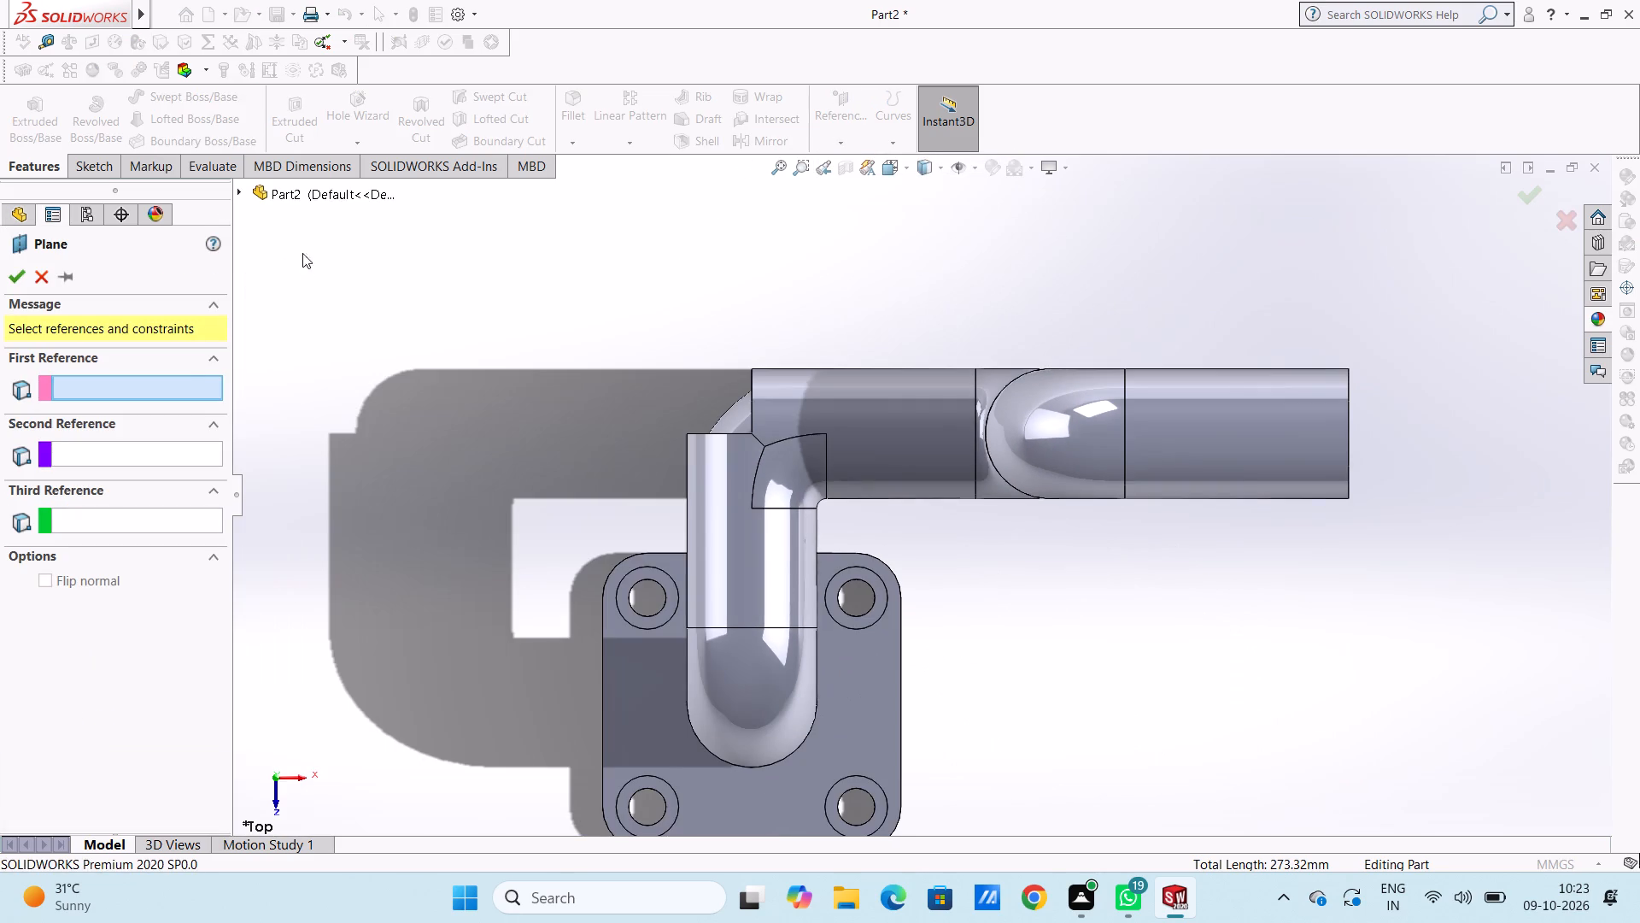
pyautogui.click(314, 198)
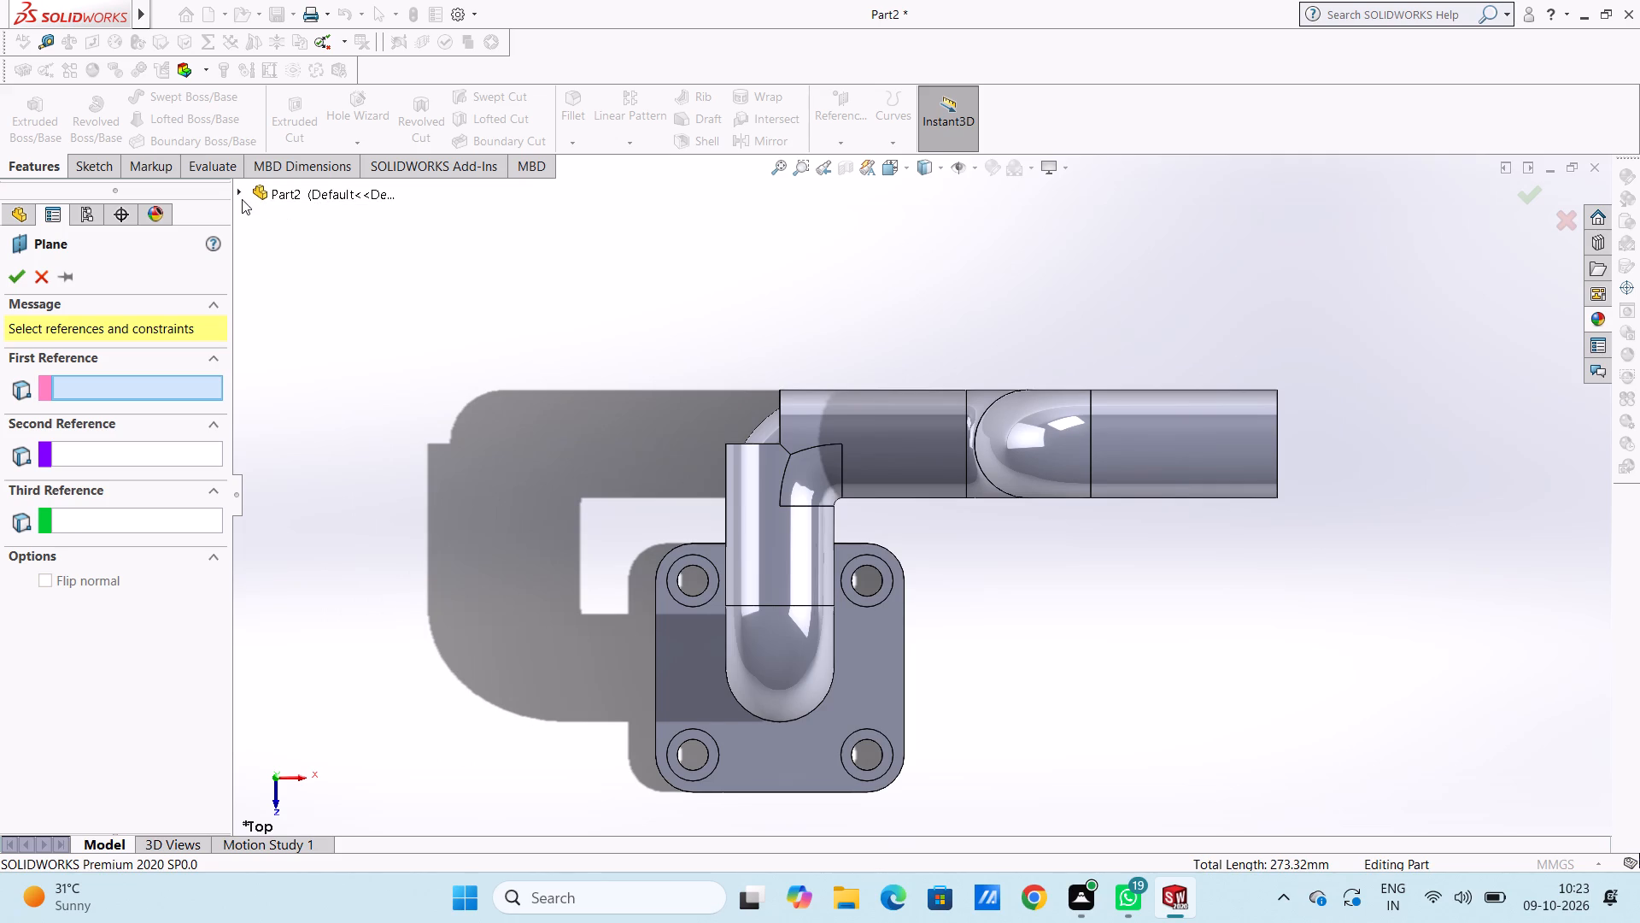
pyautogui.click(241, 192)
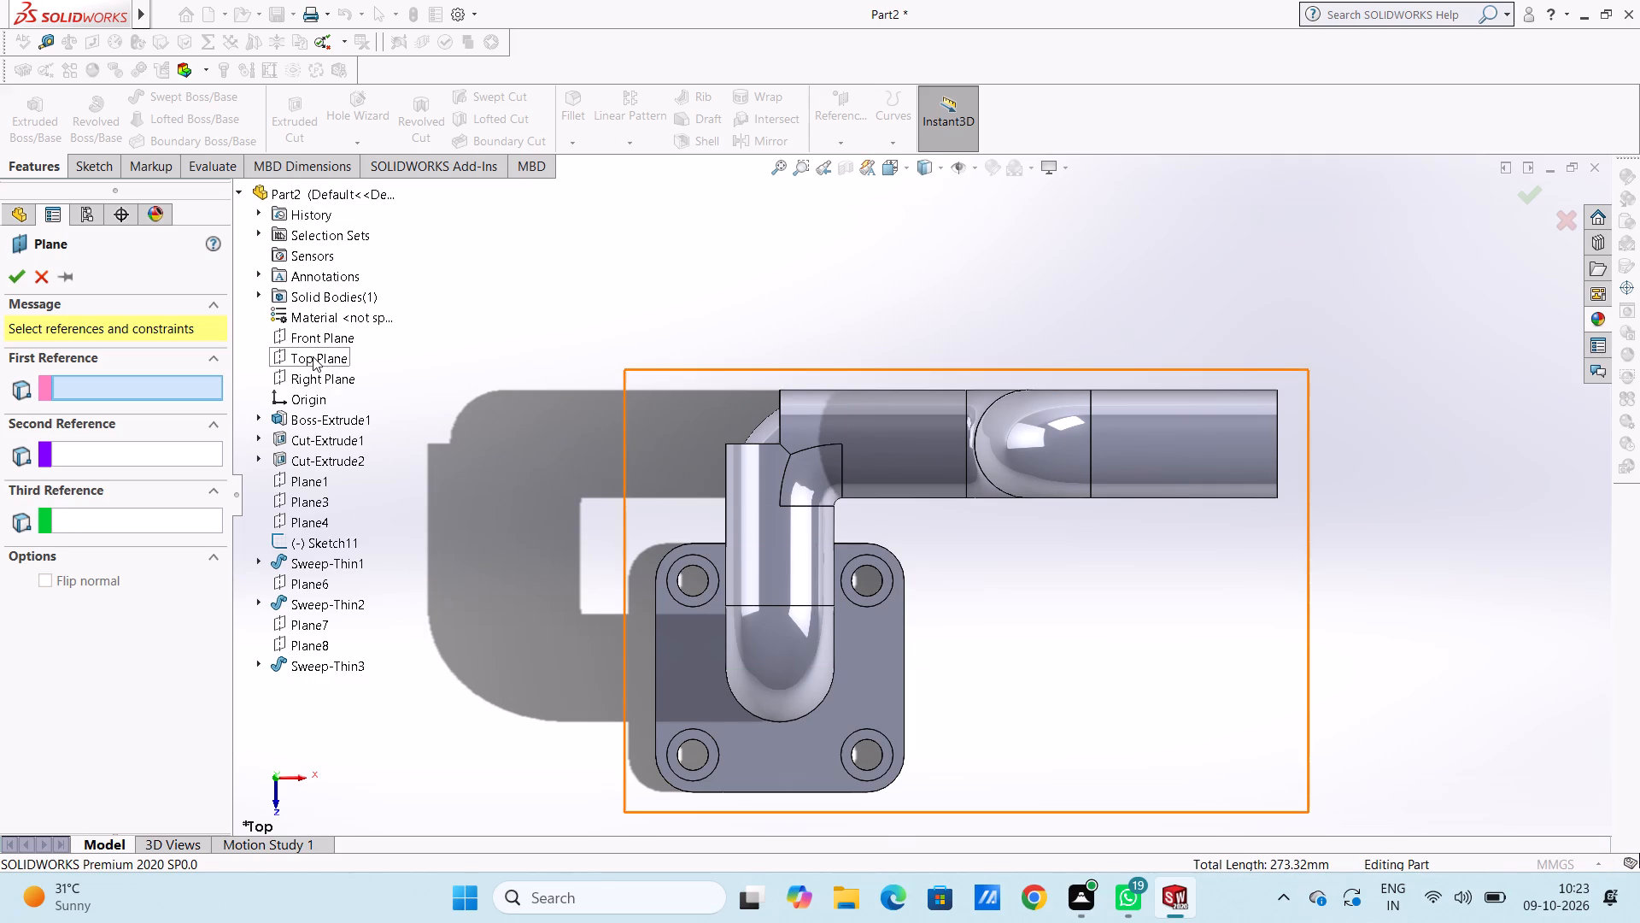
pyautogui.click(313, 357)
pyautogui.doubleClick(129, 539)
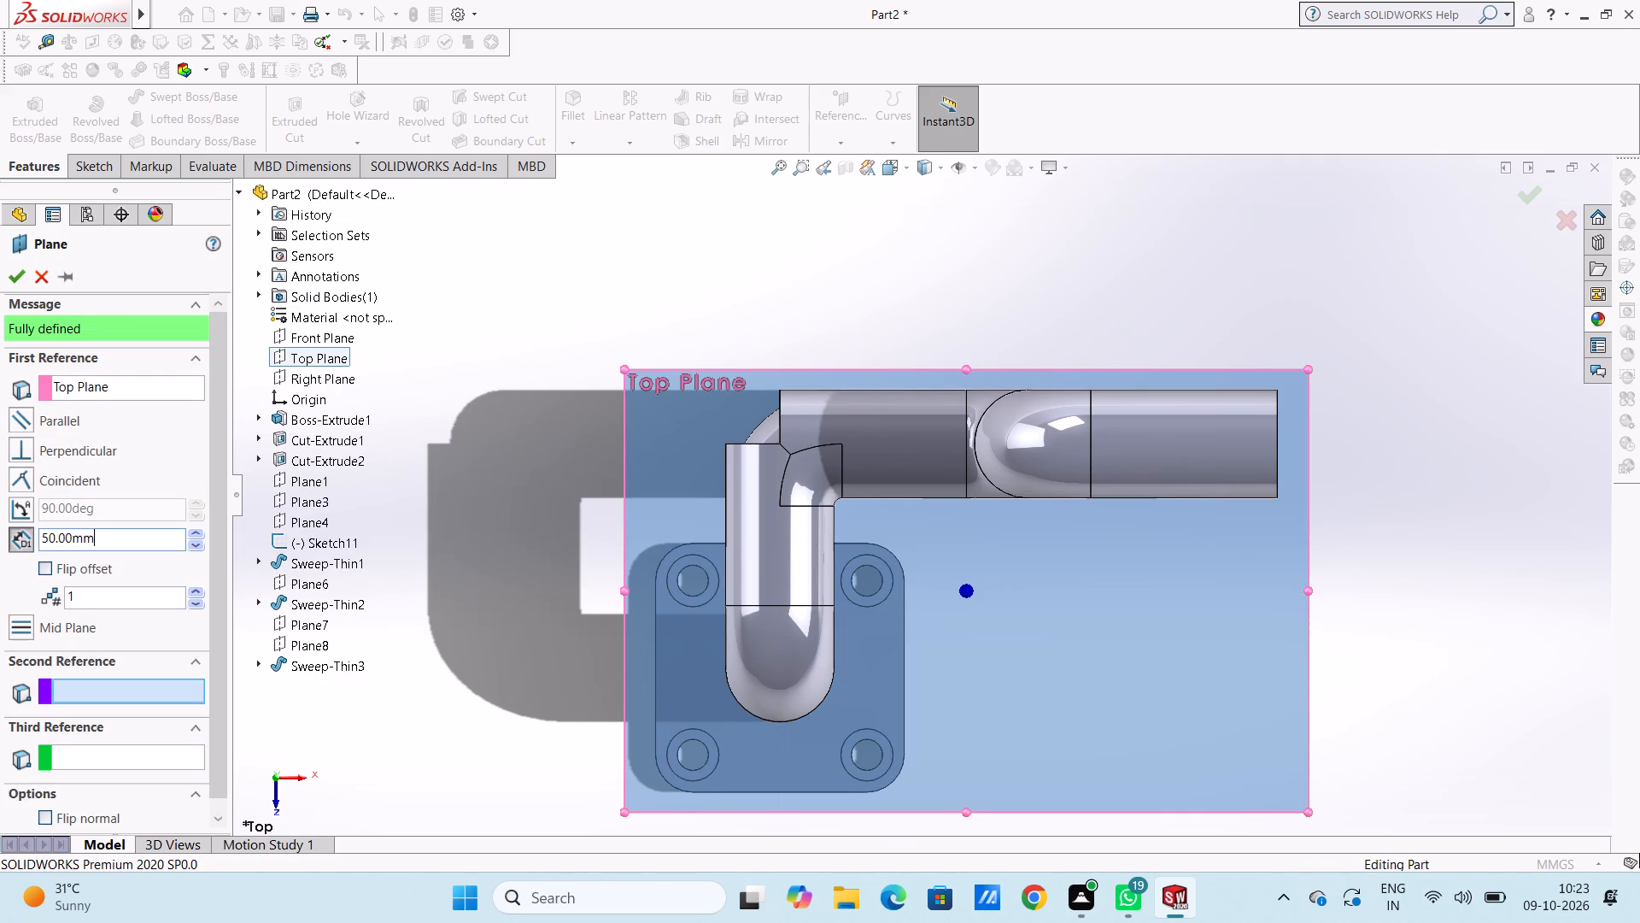
pyautogui.write('225')
pyautogui.press('Return')
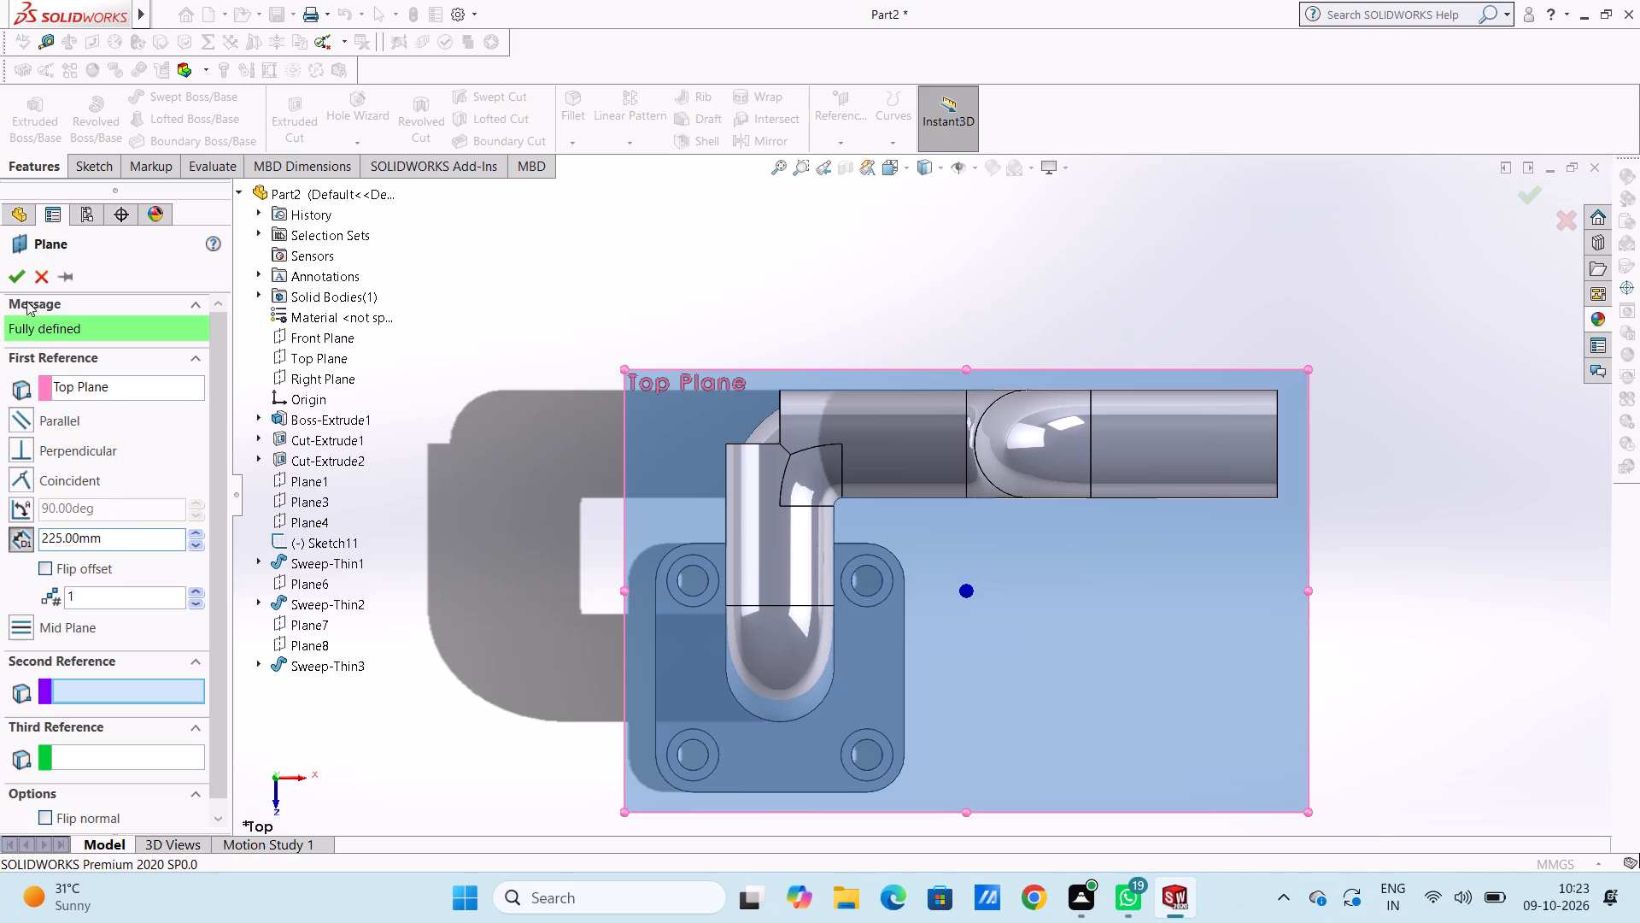
pyautogui.click(15, 267)
pyautogui.click(460, 390)
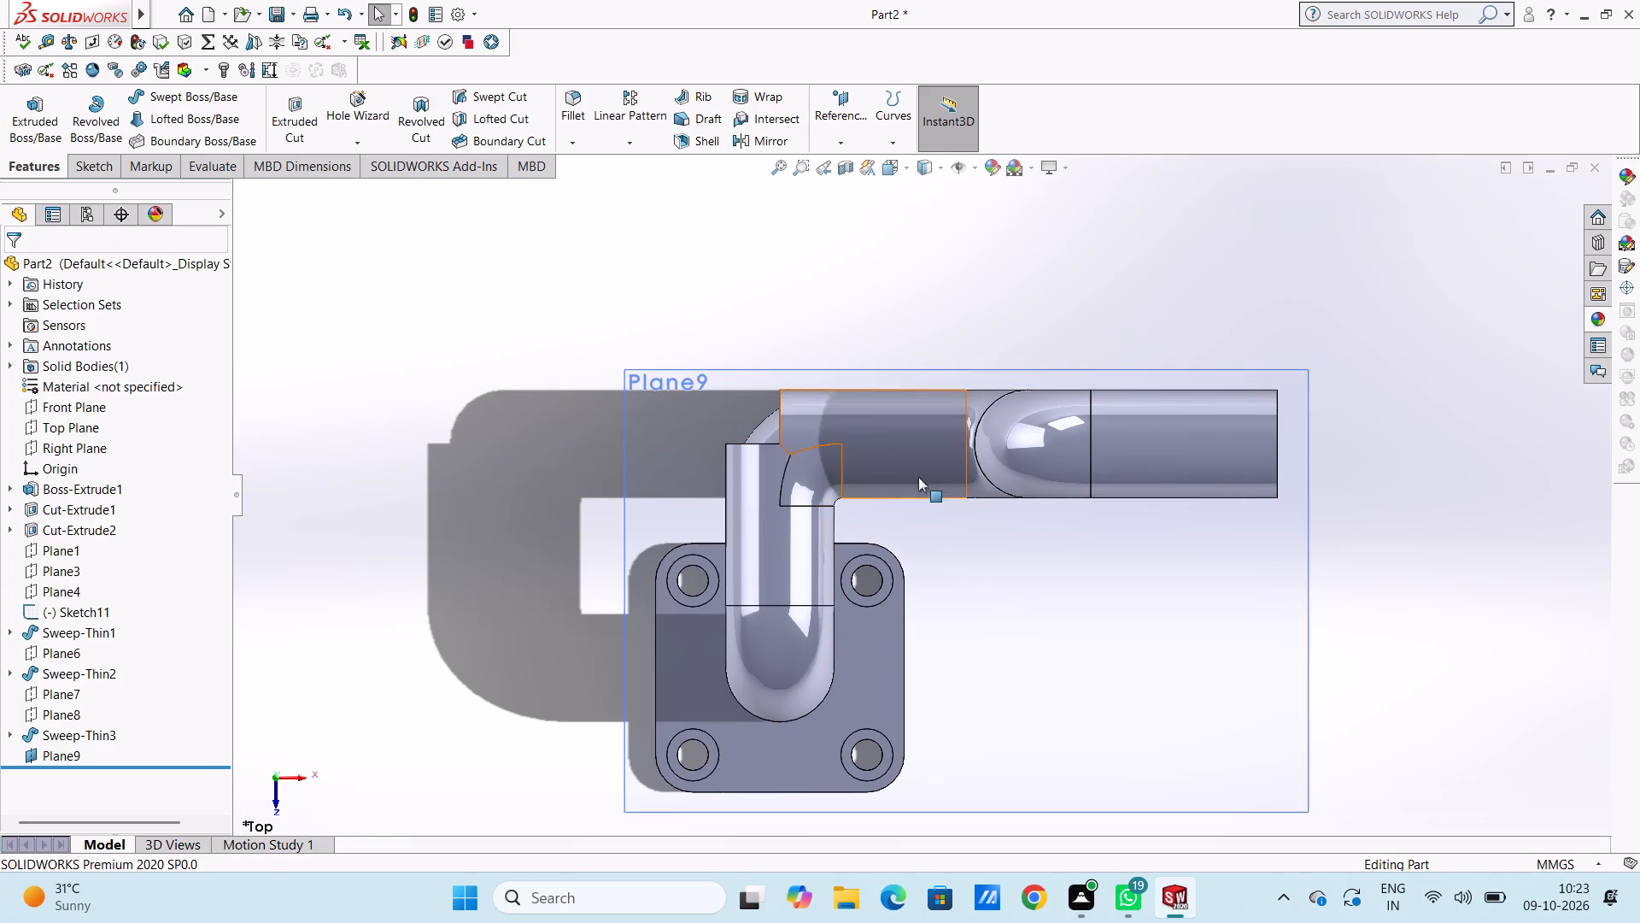
# Sketch on the new offset plane a 130 mm line up the Z-direction run's outer edge, then about 14 mm across its end and about 49 mm back.
pyautogui.scroll(-3, 897, 452)
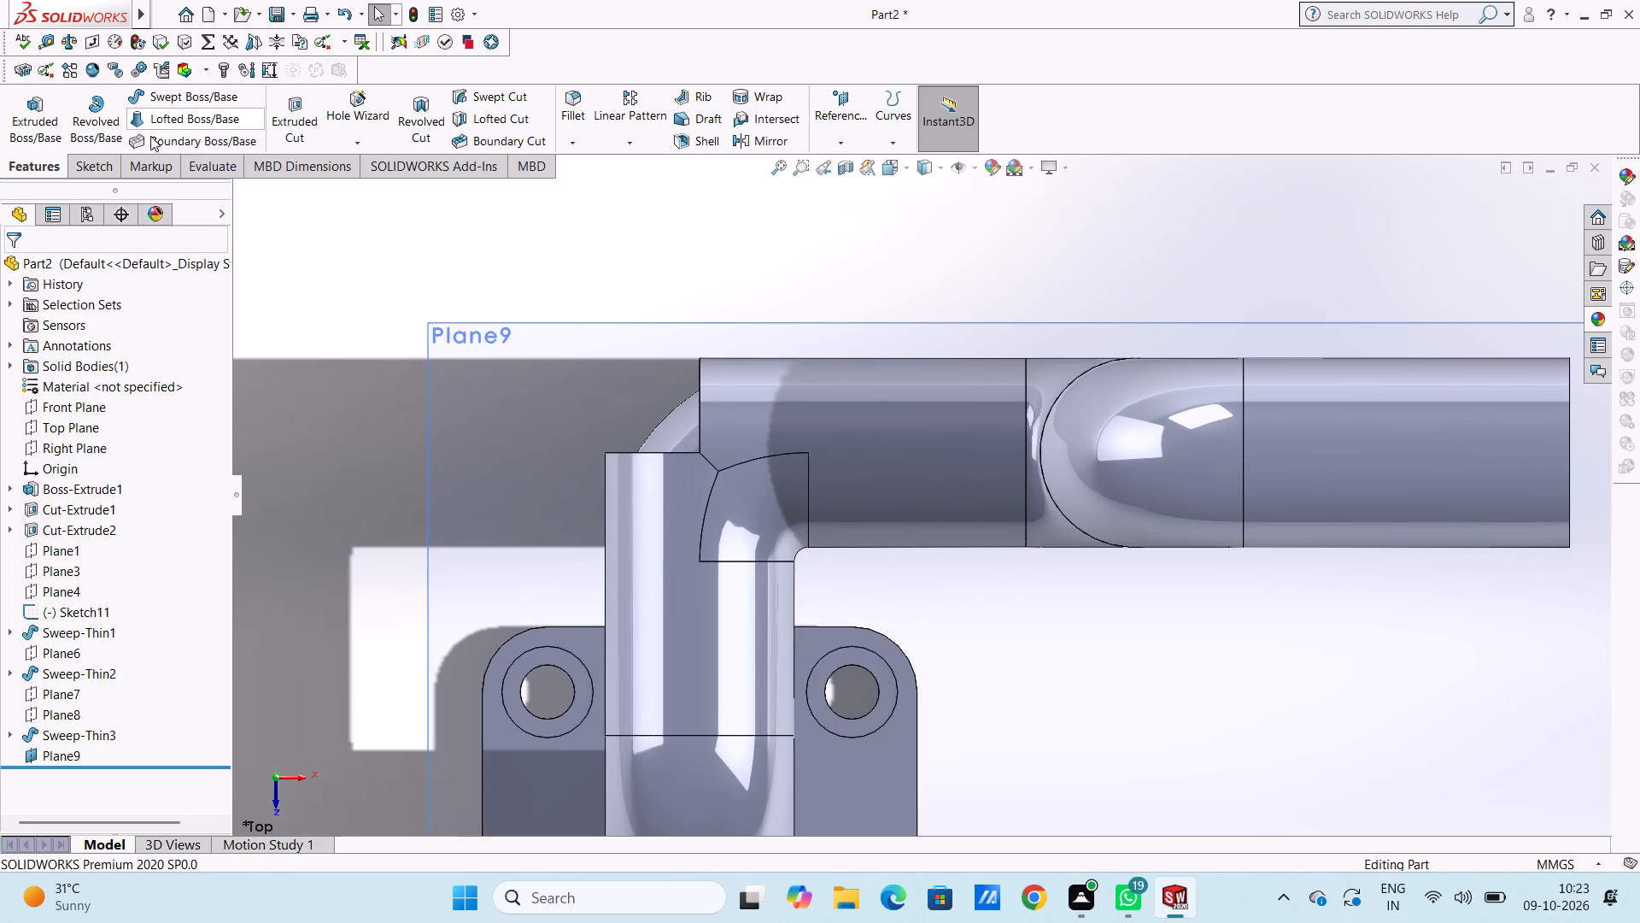
pyautogui.click(508, 407)
pyautogui.click(582, 363)
pyautogui.click(388, 367)
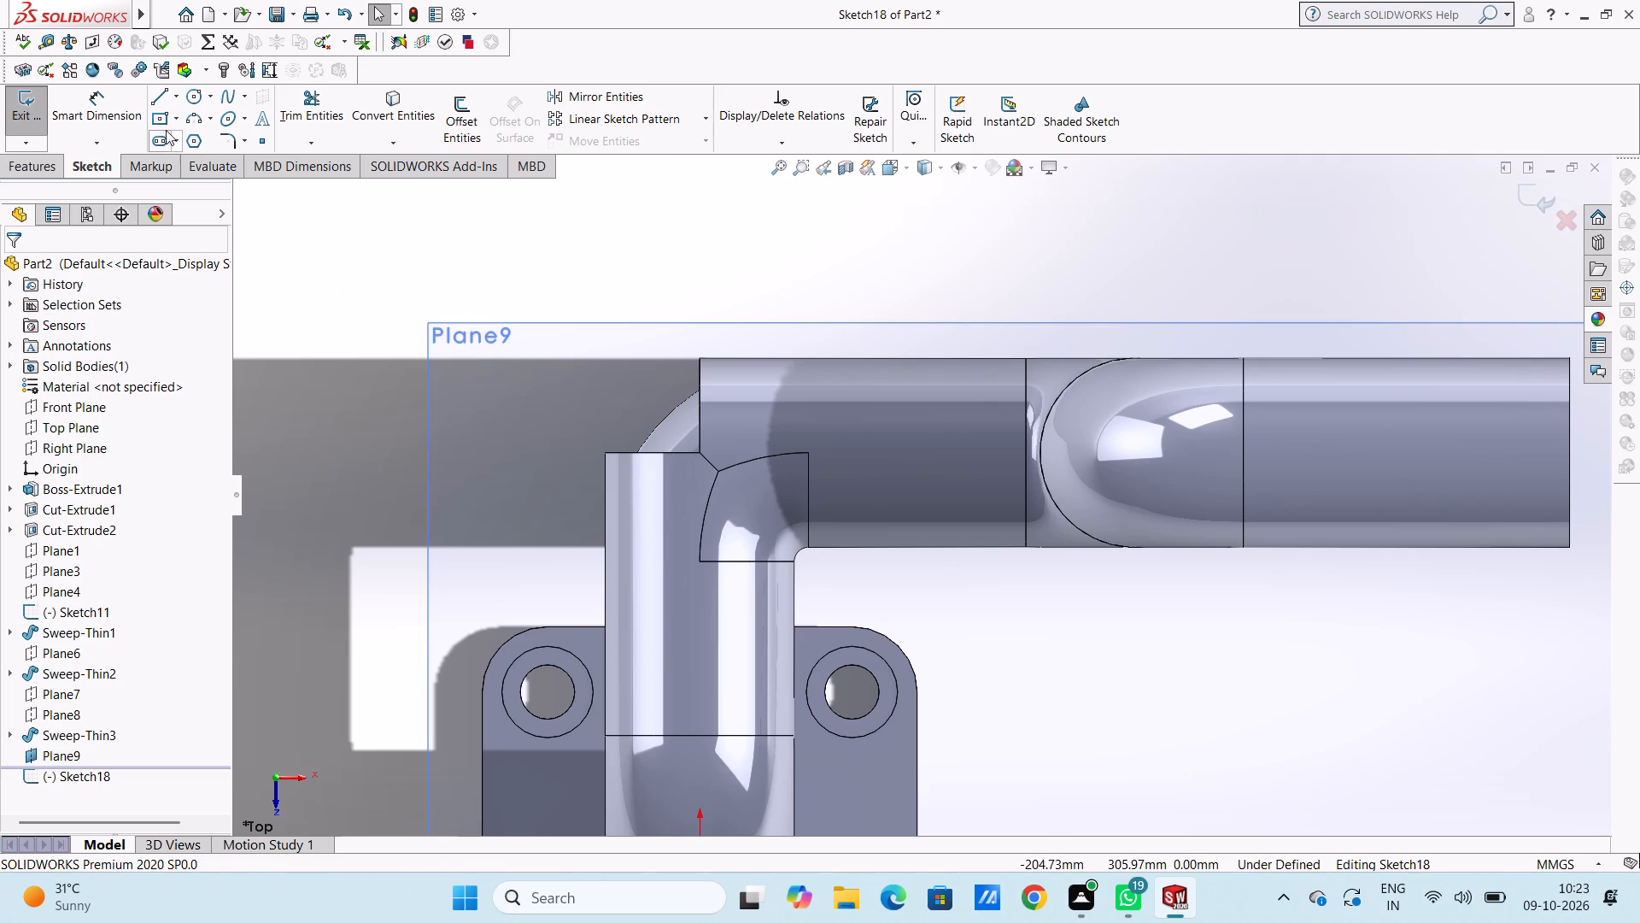
pyautogui.click(158, 103)
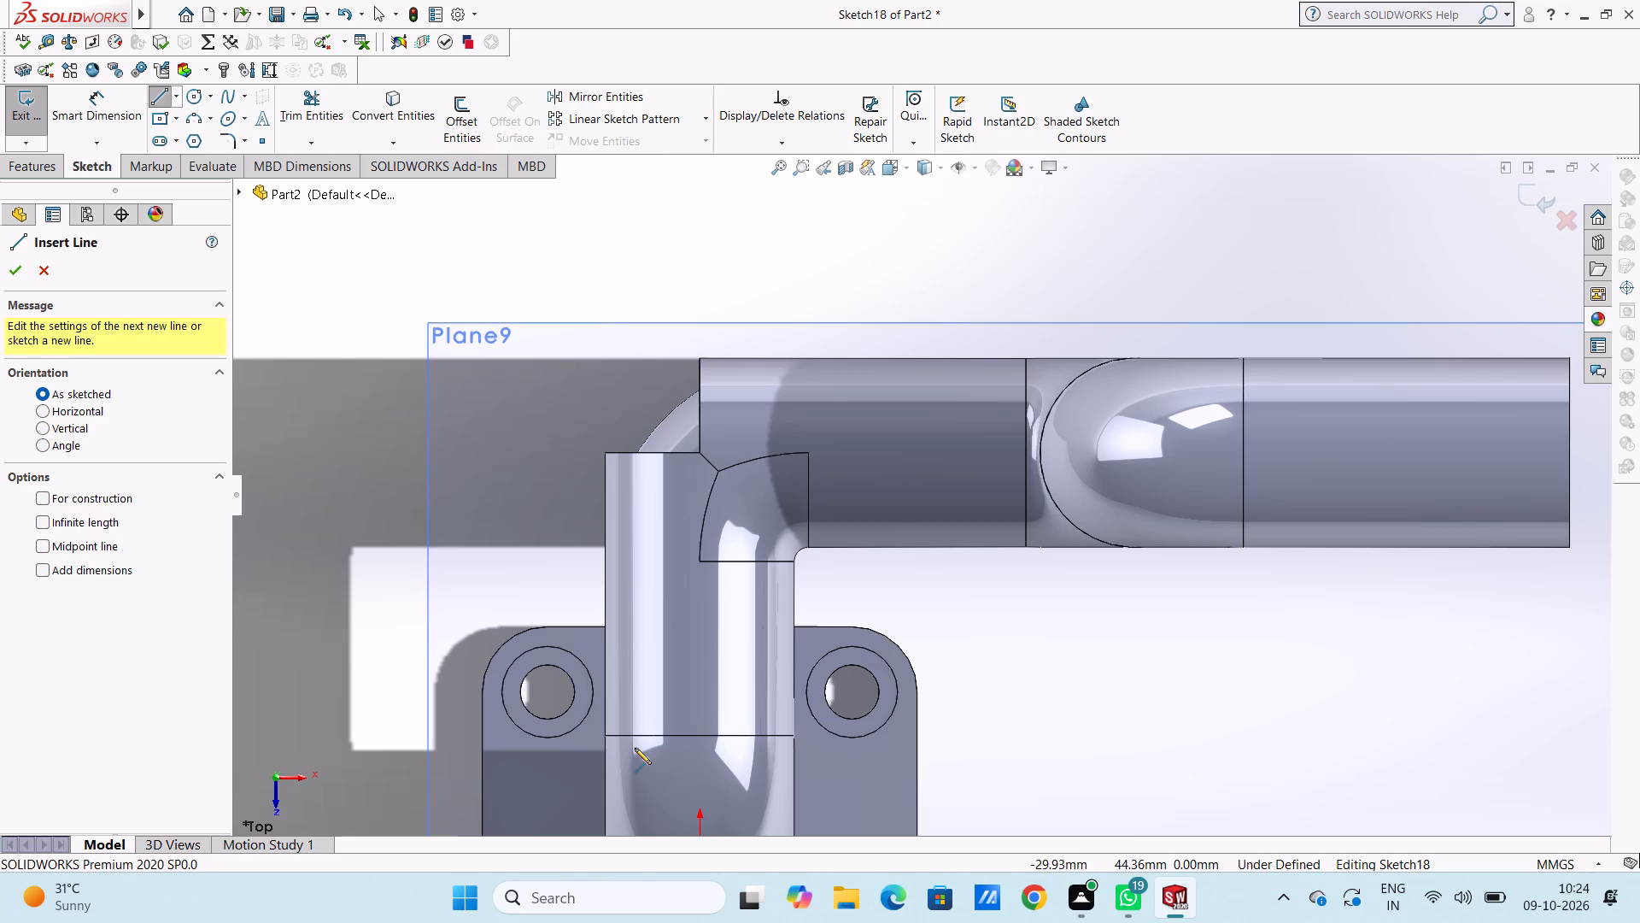
pyautogui.click(606, 733)
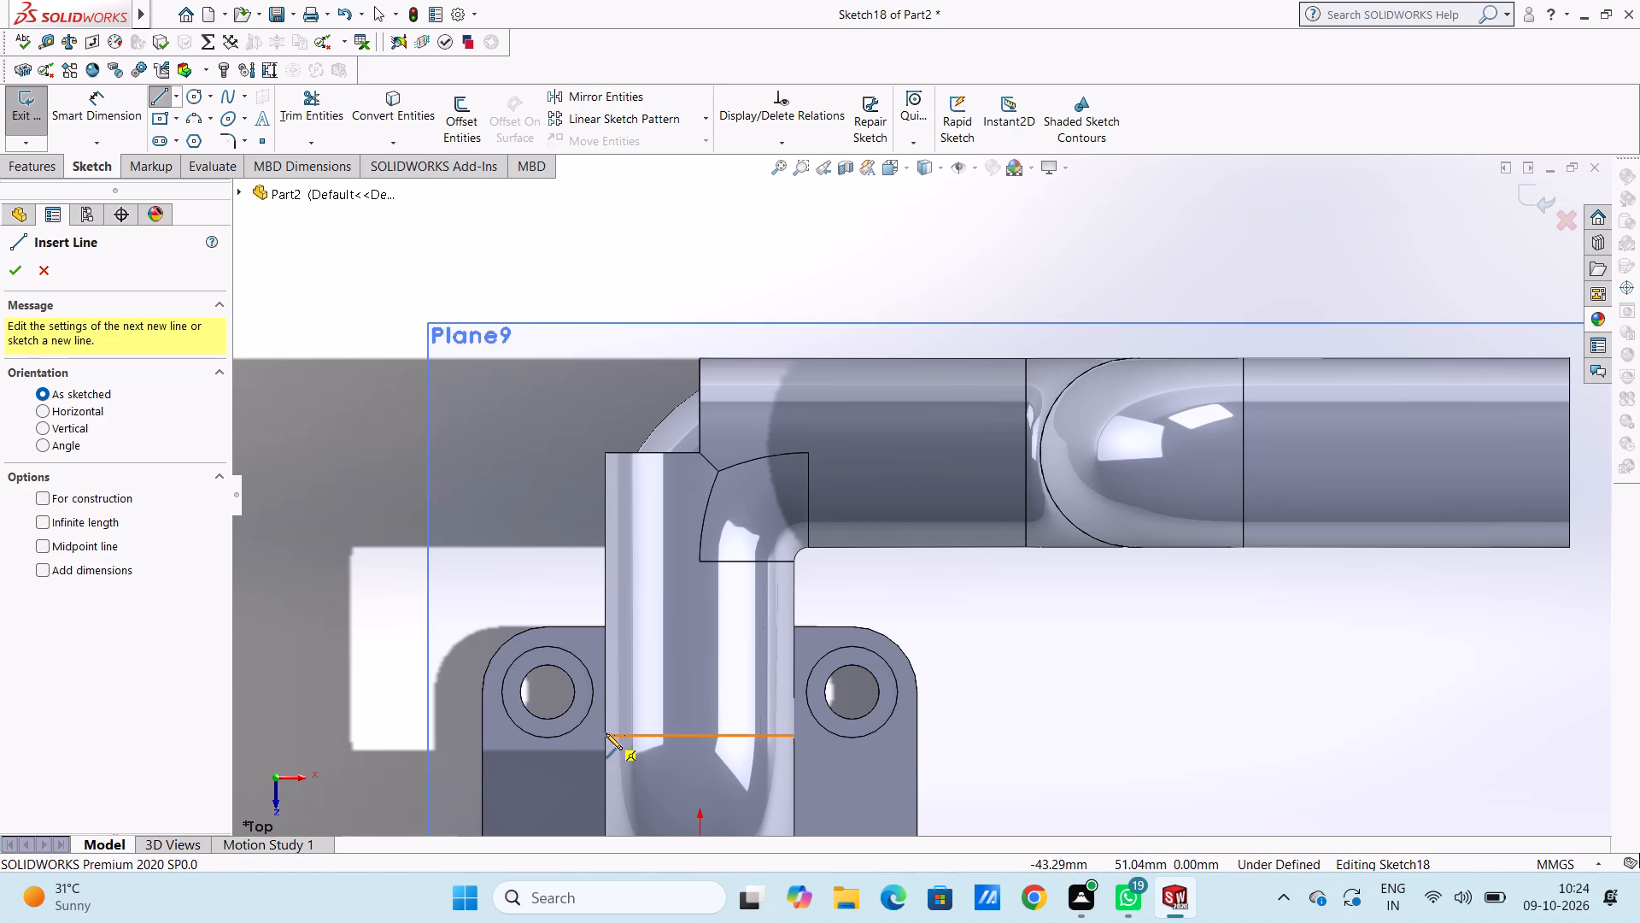
pyautogui.click(605, 451)
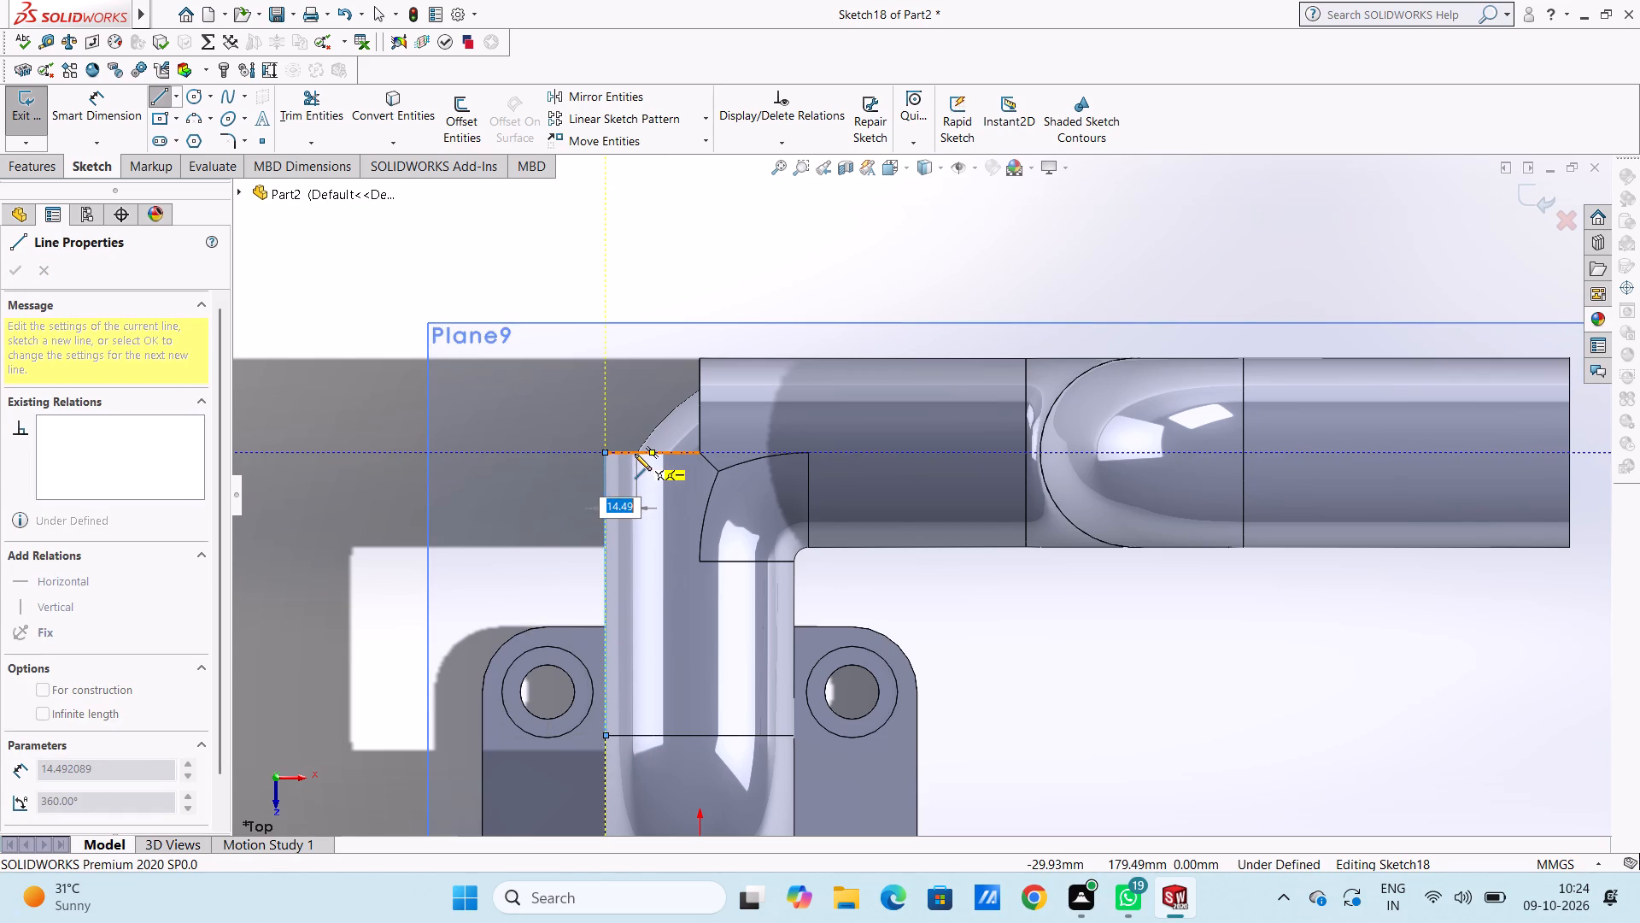
pyautogui.click(635, 456)
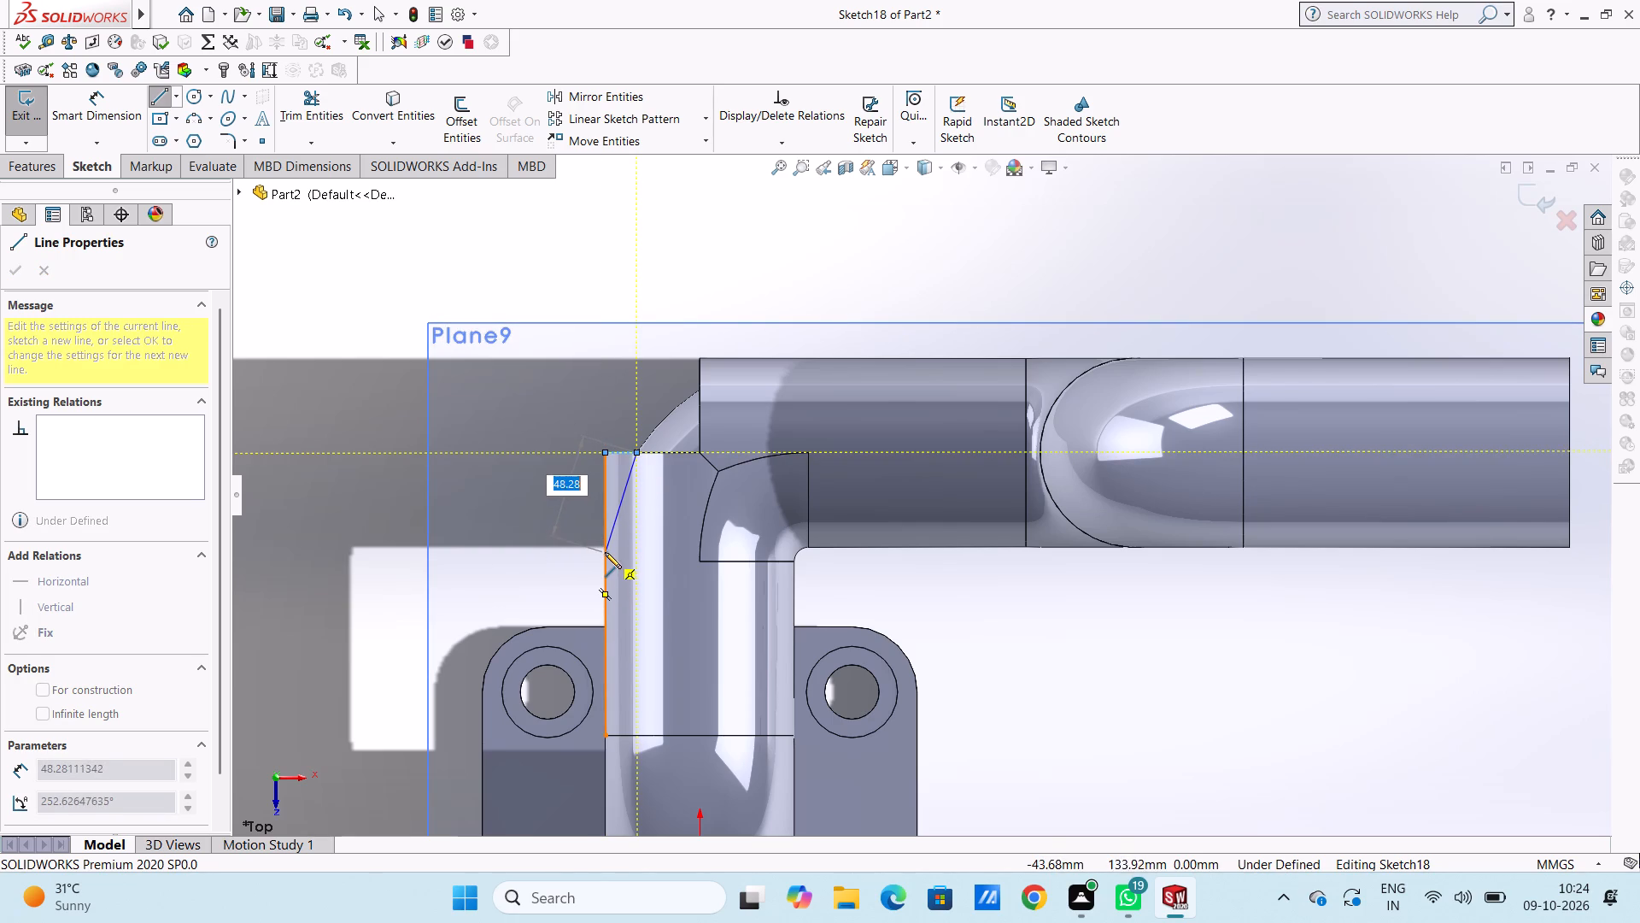
pyautogui.click(605, 554)
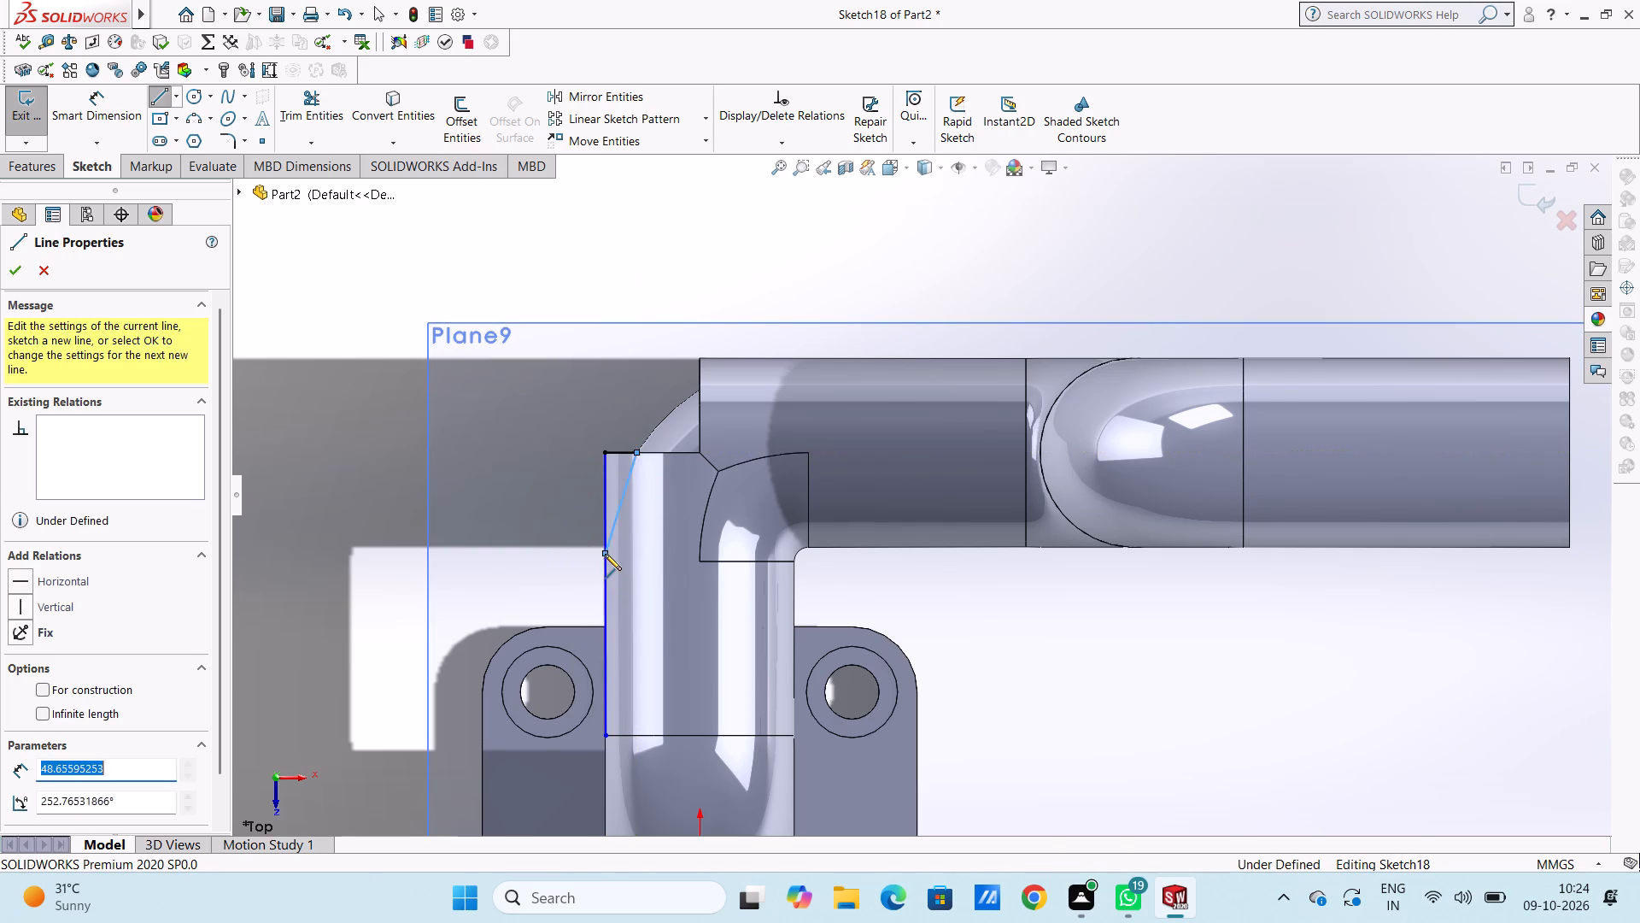
pyautogui.press('Escape')
pyautogui.press('Escape')
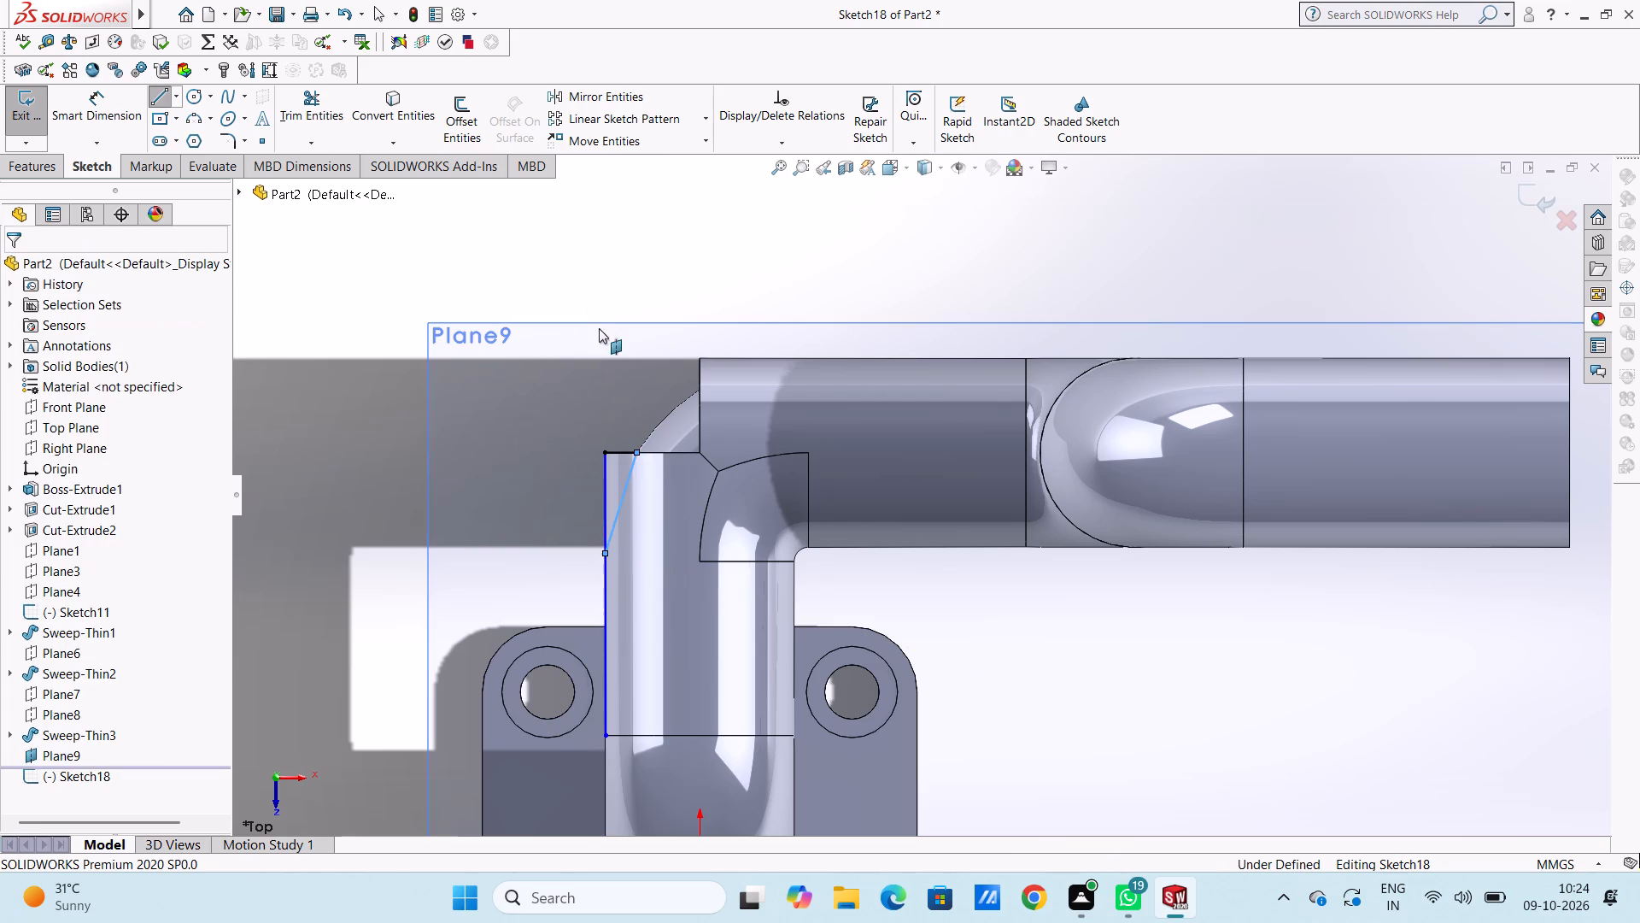
# Sketch a closed narrow triangle at the X-direction run's open corner, along its outer edge to the next bend, with a slanted side about 151 mm long.
pyautogui.click(158, 96)
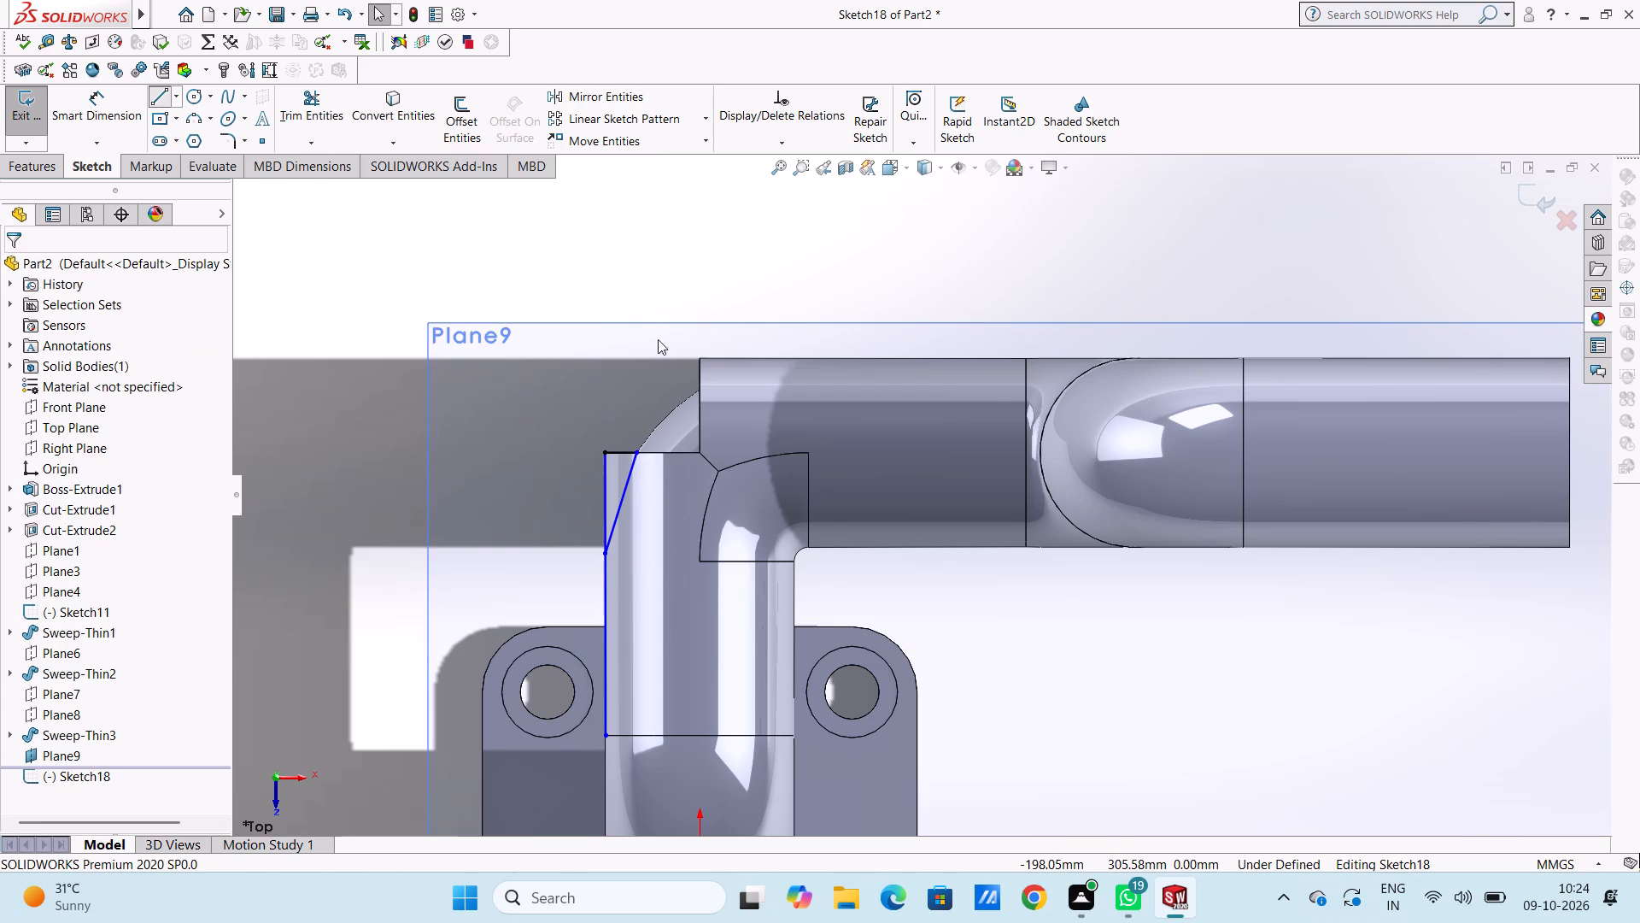
pyautogui.click(701, 358)
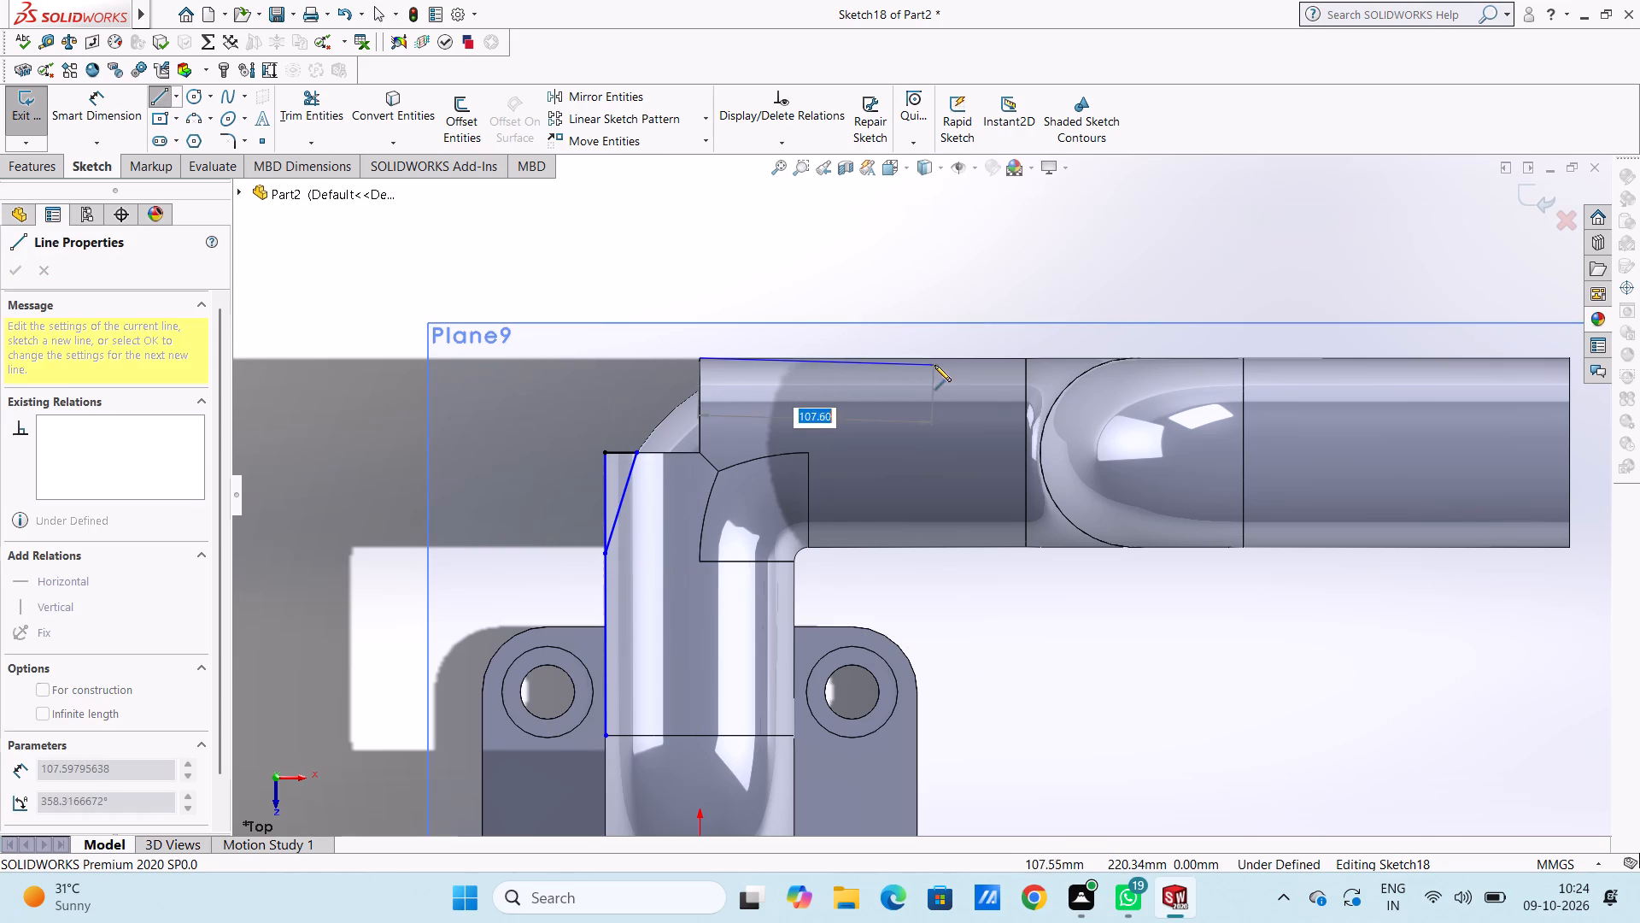
pyautogui.click(1026, 361)
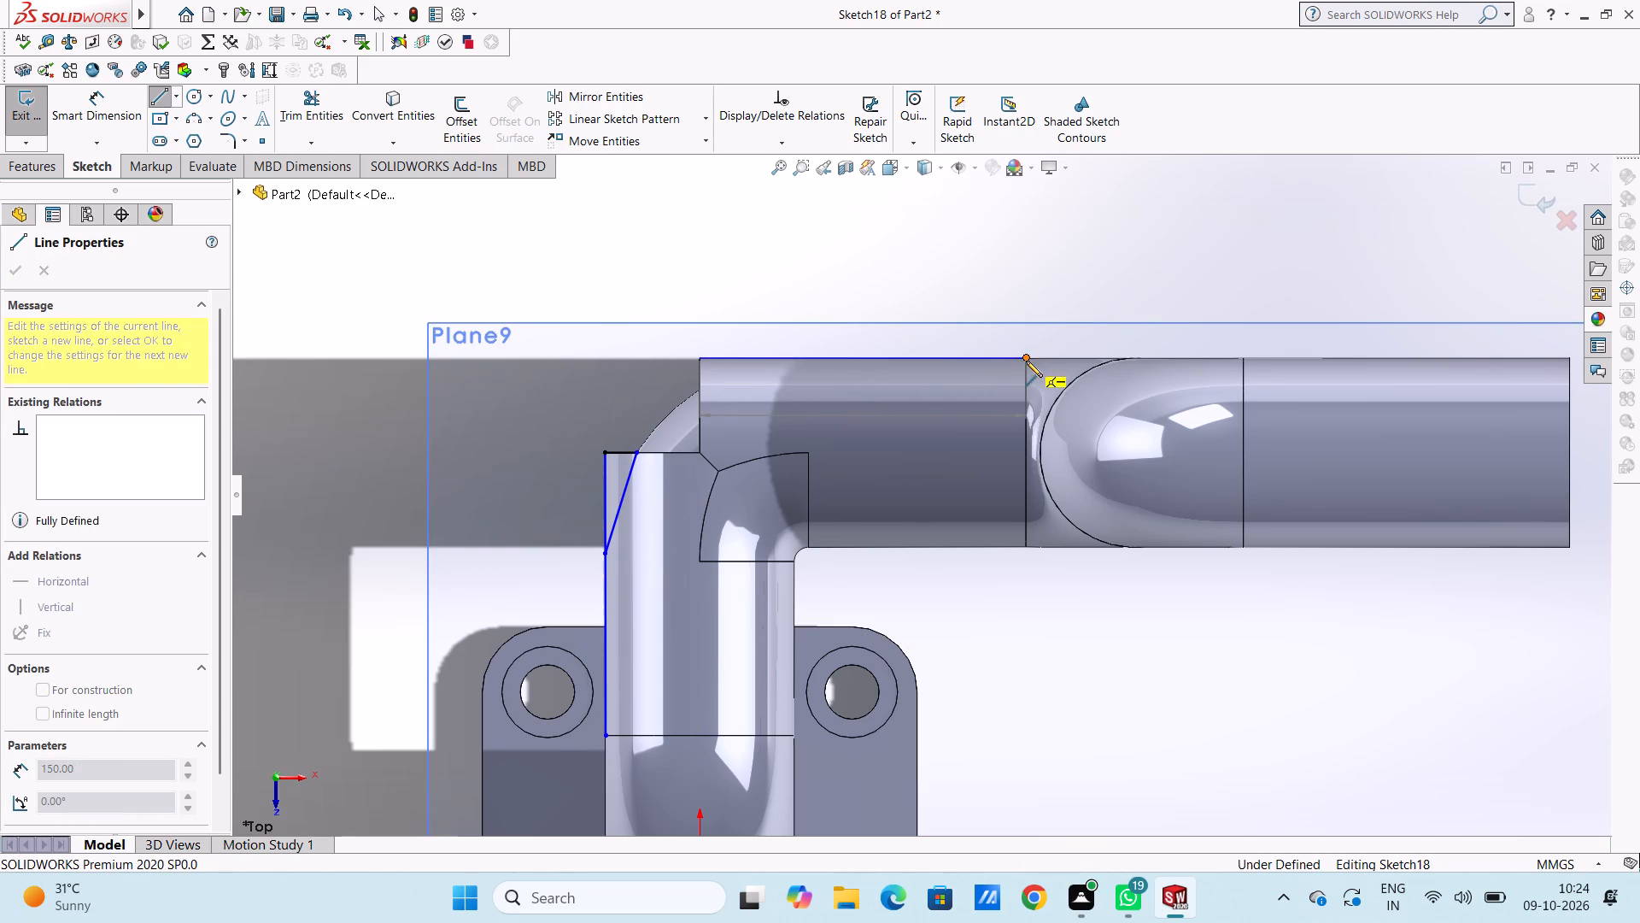
pyautogui.click(700, 386)
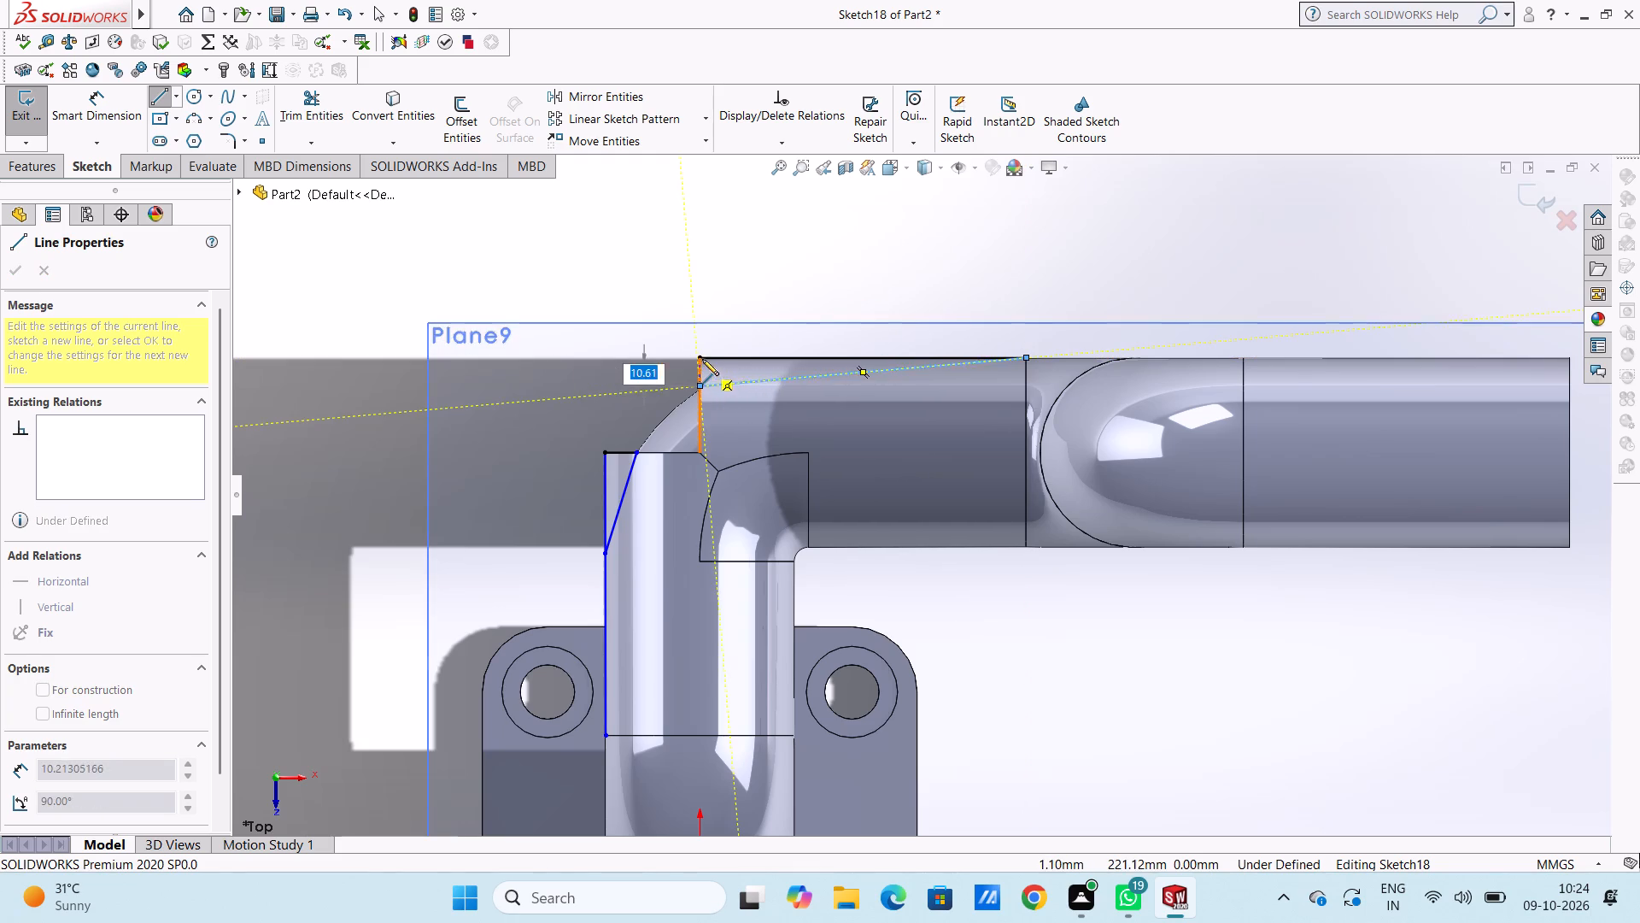
pyautogui.click(701, 357)
pyautogui.press('Escape')
pyautogui.press('Escape')
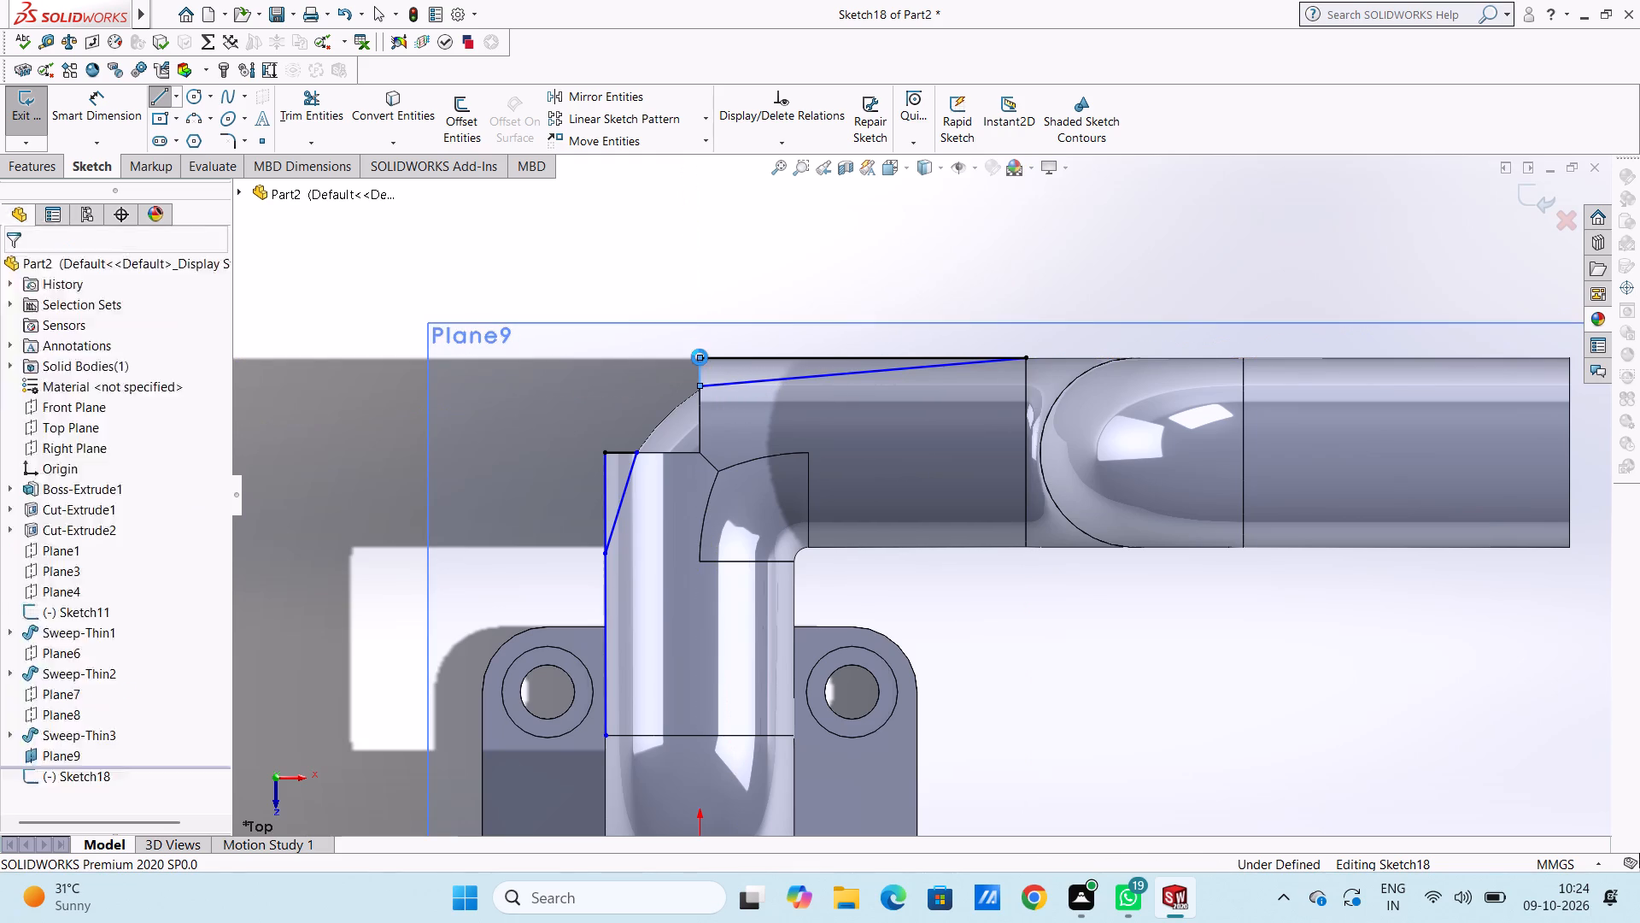
pyautogui.scroll(4, 696, 356)
pyautogui.moveTo(612, 407); pyautogui.dragTo(720, 418, button='middle')
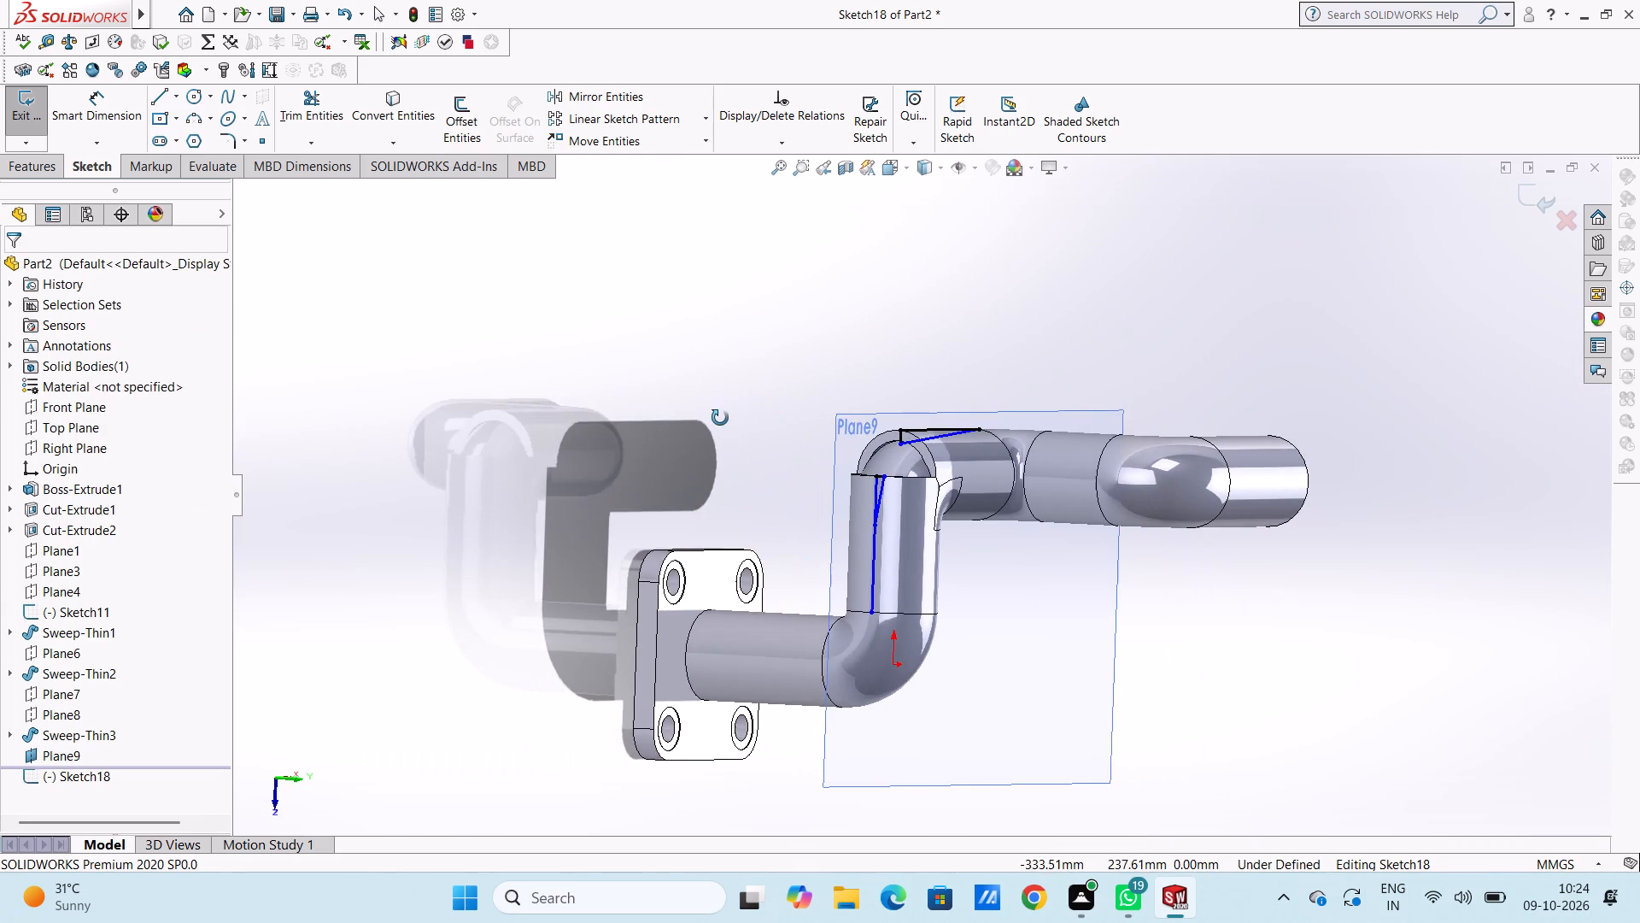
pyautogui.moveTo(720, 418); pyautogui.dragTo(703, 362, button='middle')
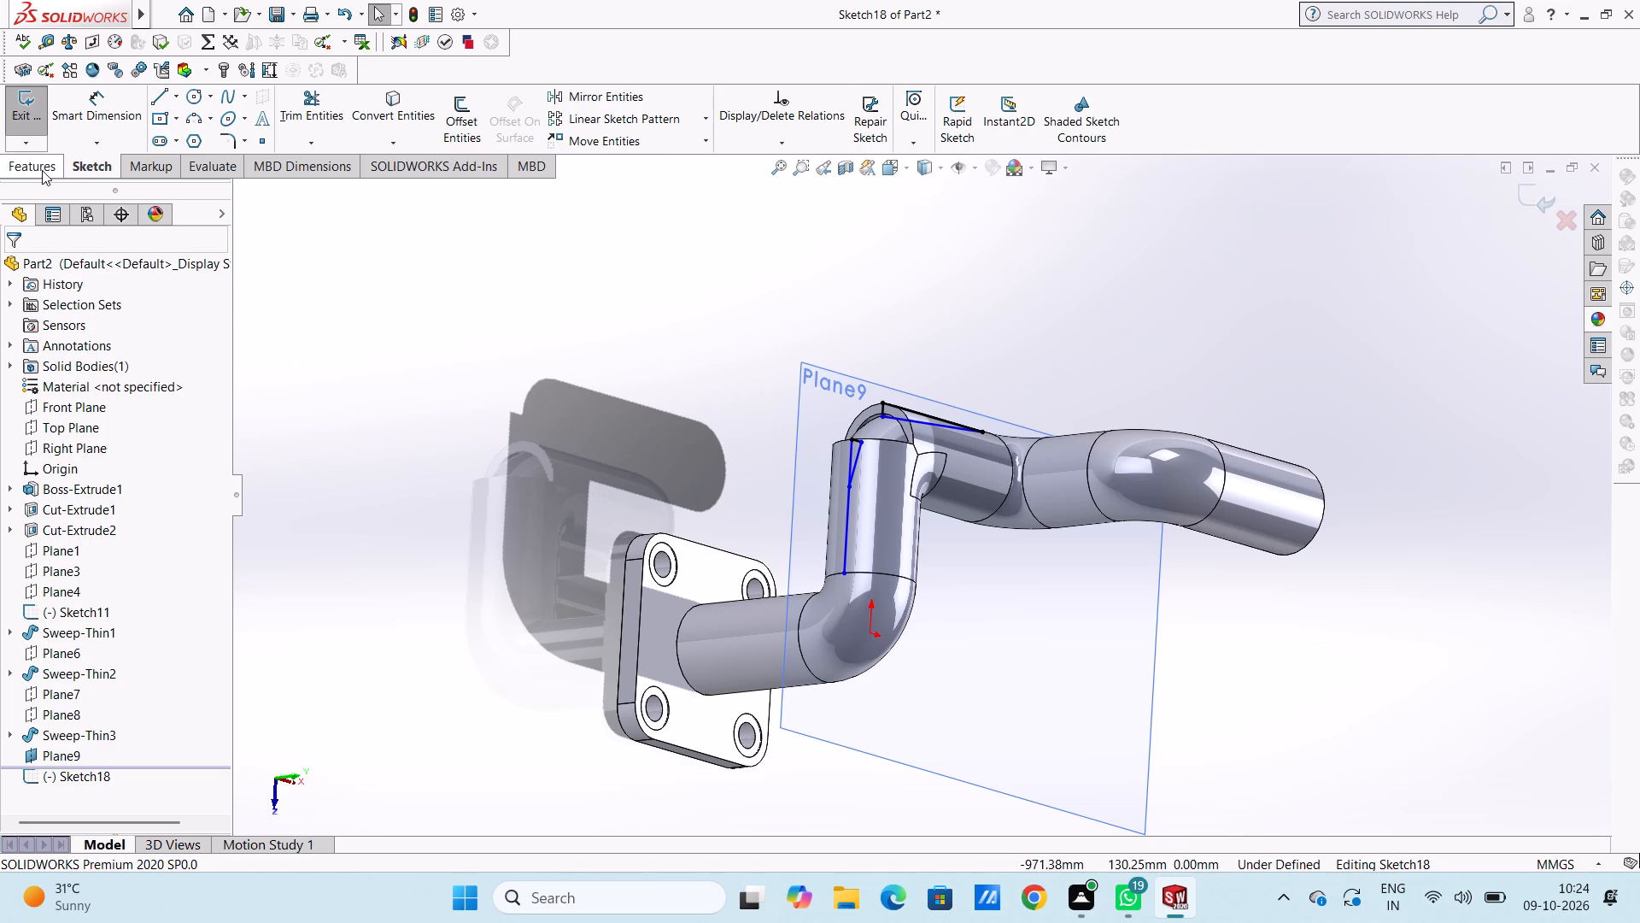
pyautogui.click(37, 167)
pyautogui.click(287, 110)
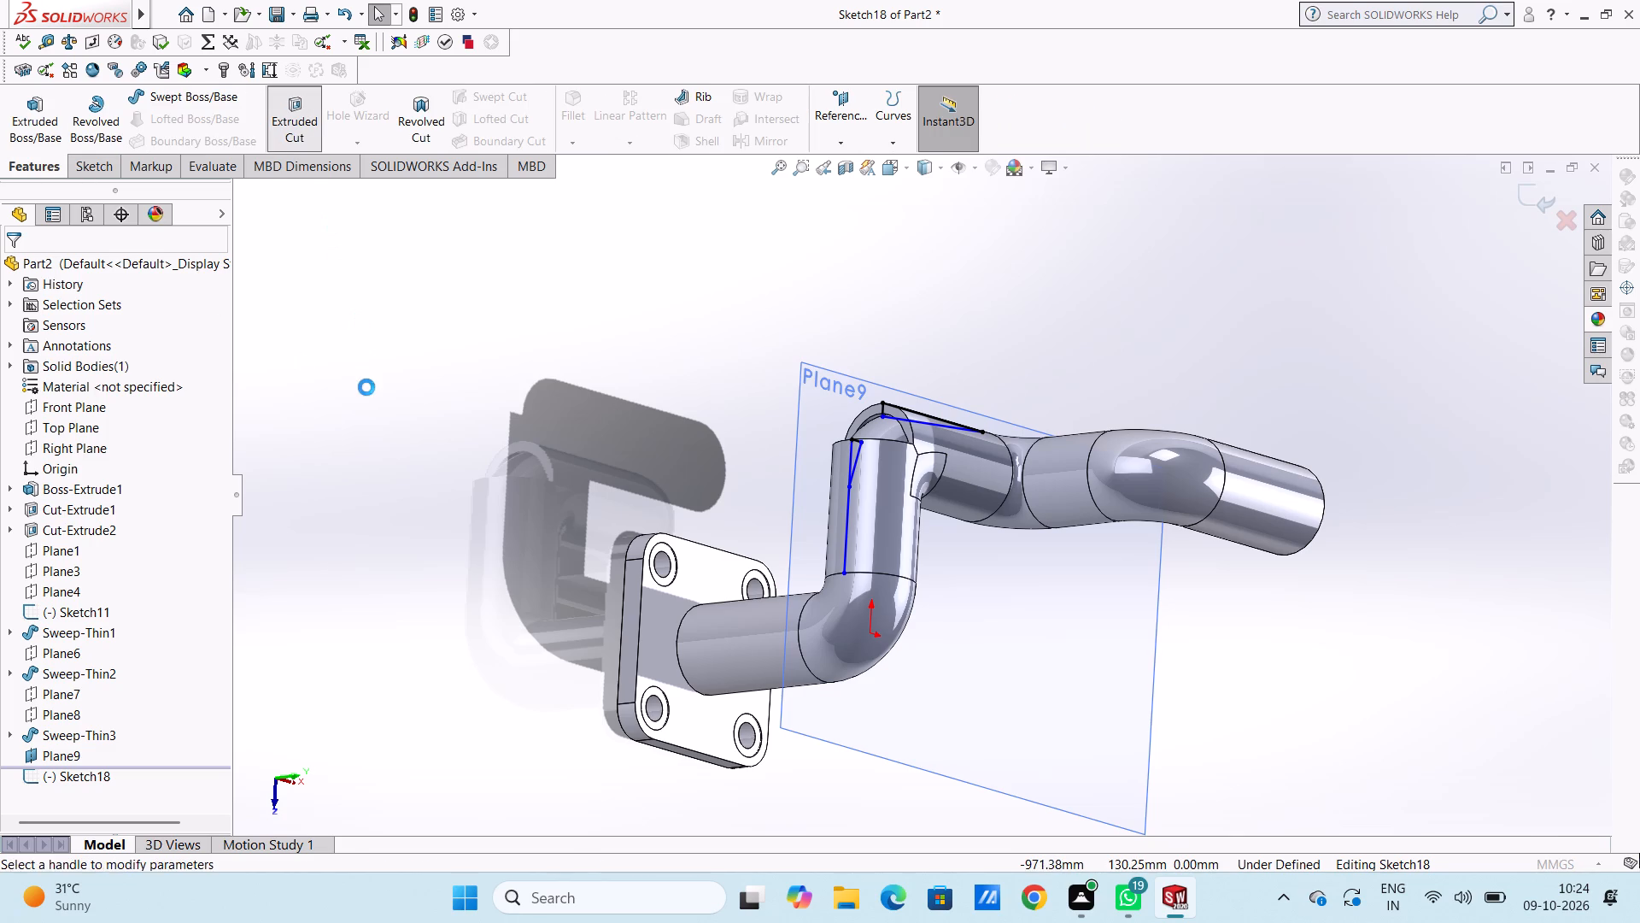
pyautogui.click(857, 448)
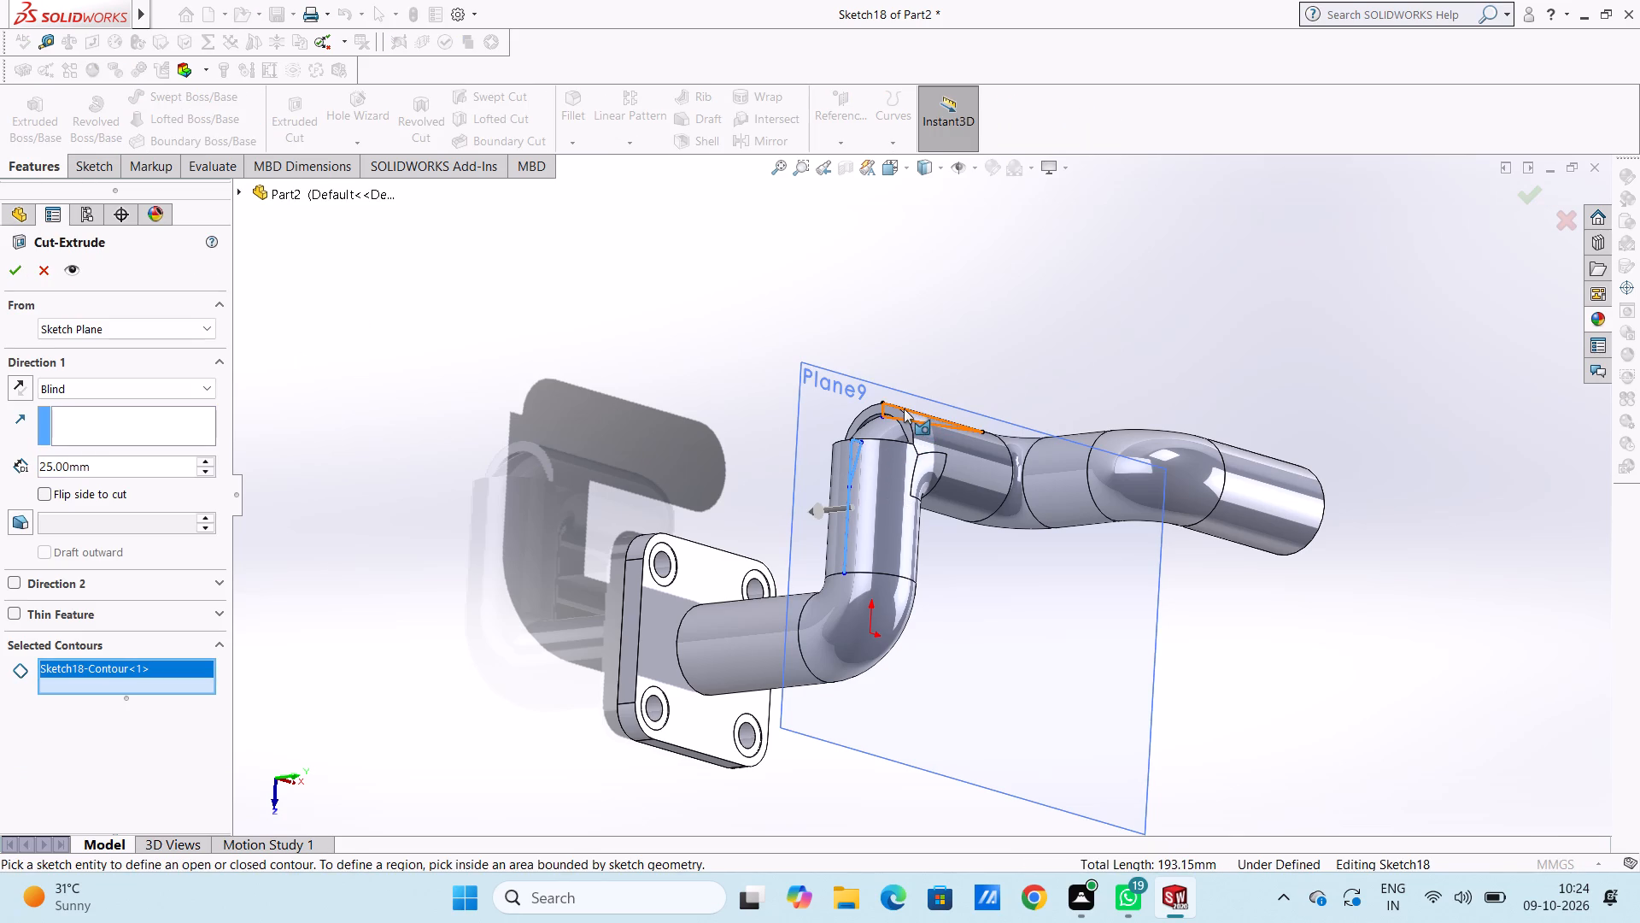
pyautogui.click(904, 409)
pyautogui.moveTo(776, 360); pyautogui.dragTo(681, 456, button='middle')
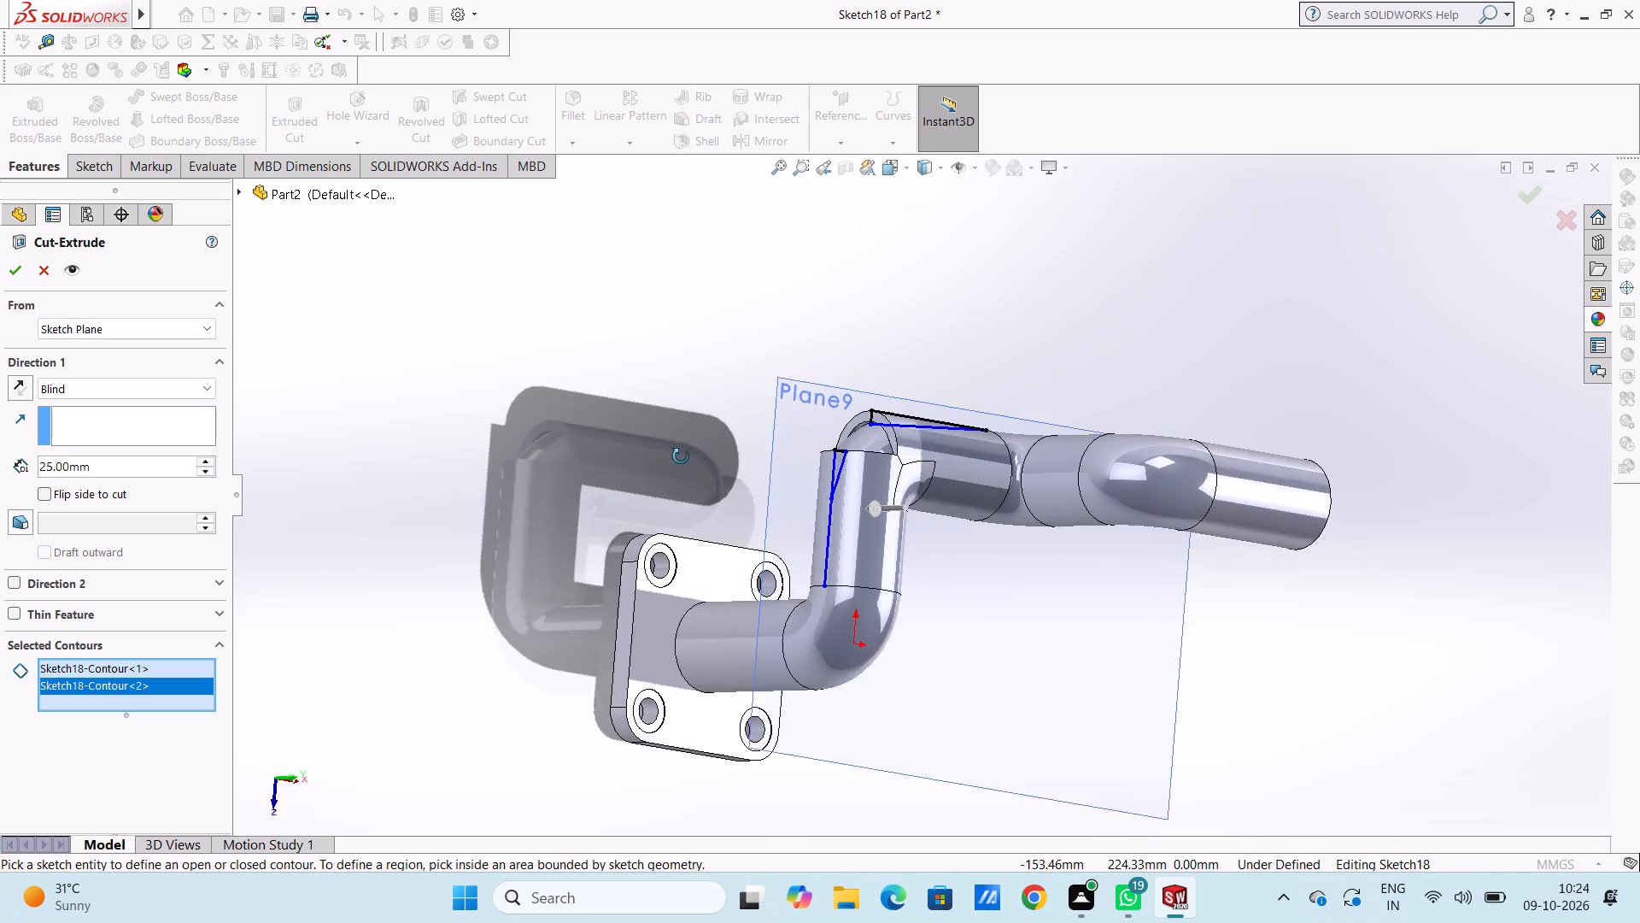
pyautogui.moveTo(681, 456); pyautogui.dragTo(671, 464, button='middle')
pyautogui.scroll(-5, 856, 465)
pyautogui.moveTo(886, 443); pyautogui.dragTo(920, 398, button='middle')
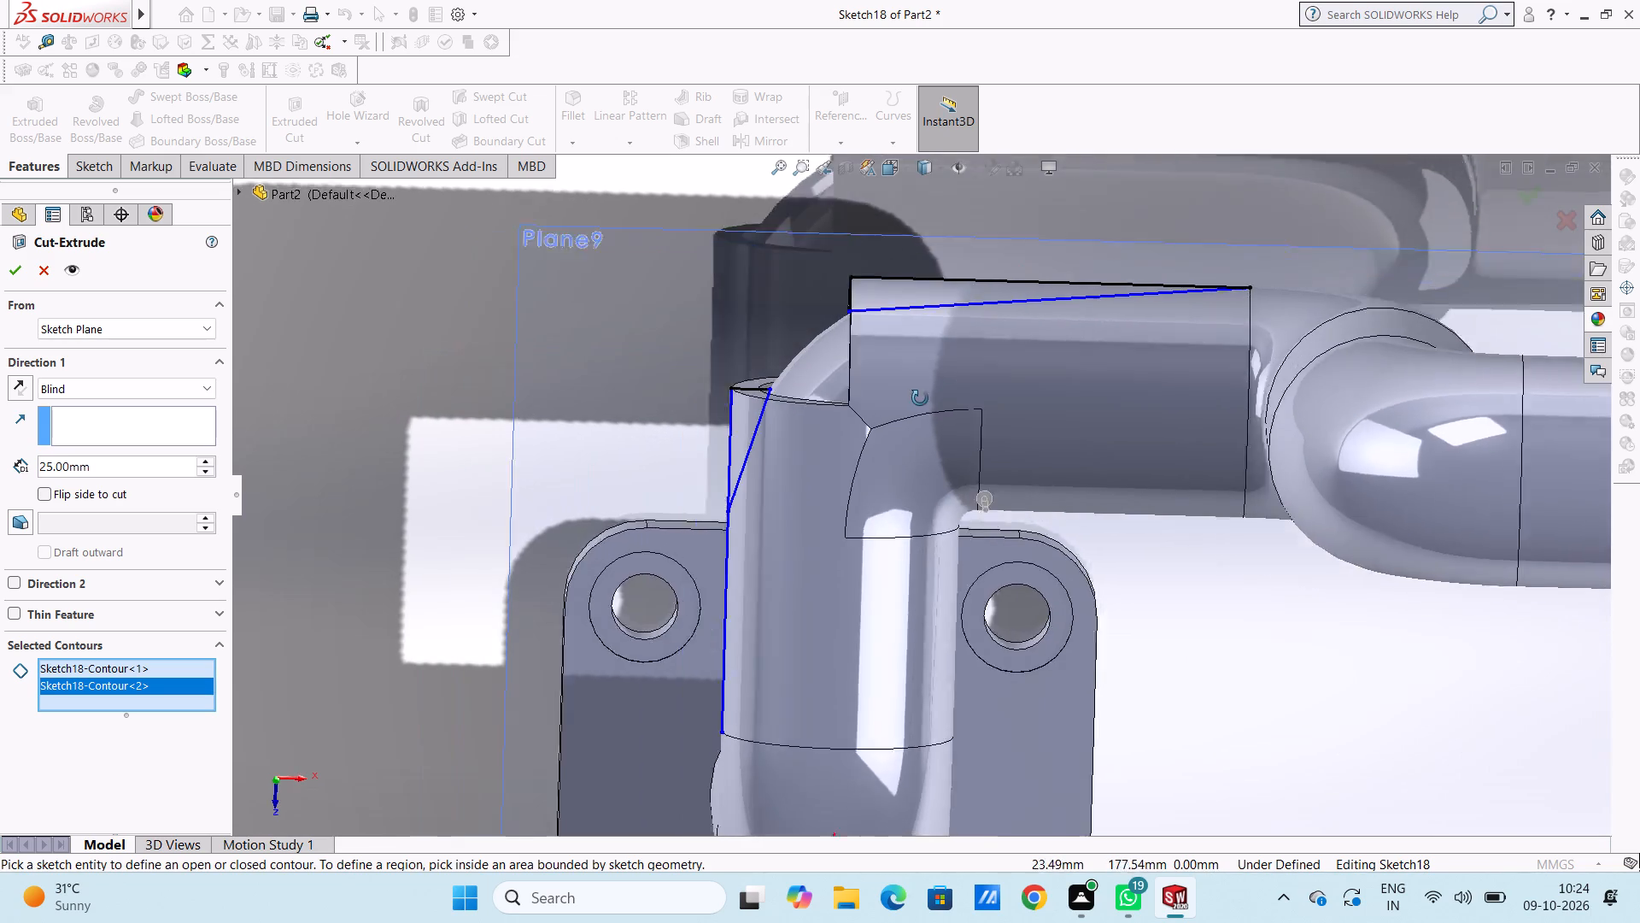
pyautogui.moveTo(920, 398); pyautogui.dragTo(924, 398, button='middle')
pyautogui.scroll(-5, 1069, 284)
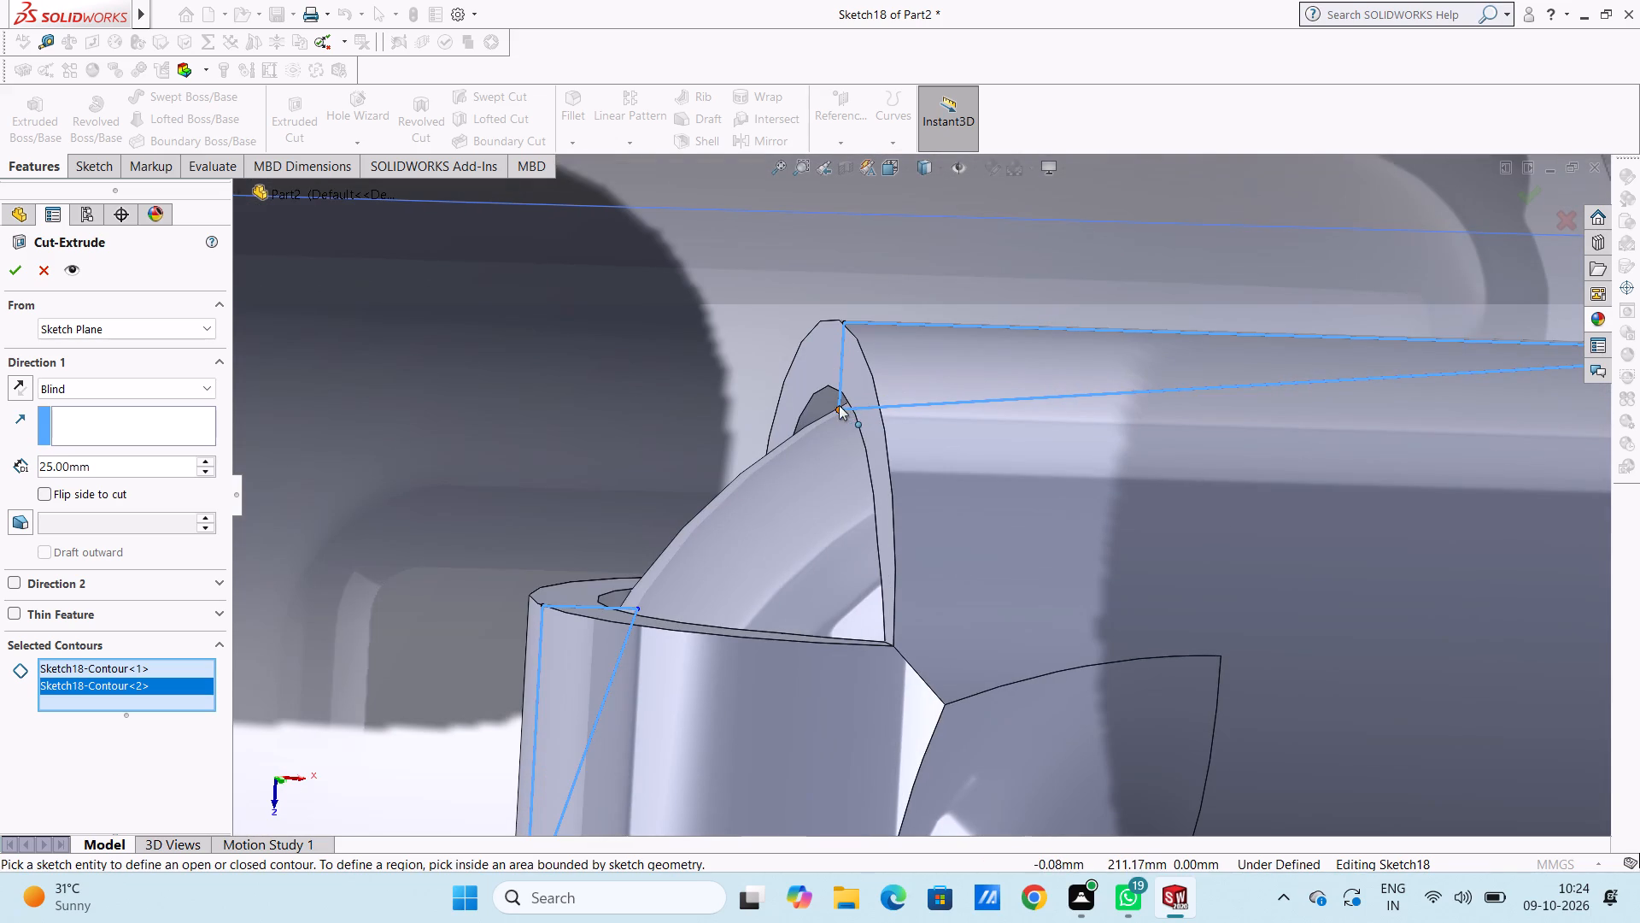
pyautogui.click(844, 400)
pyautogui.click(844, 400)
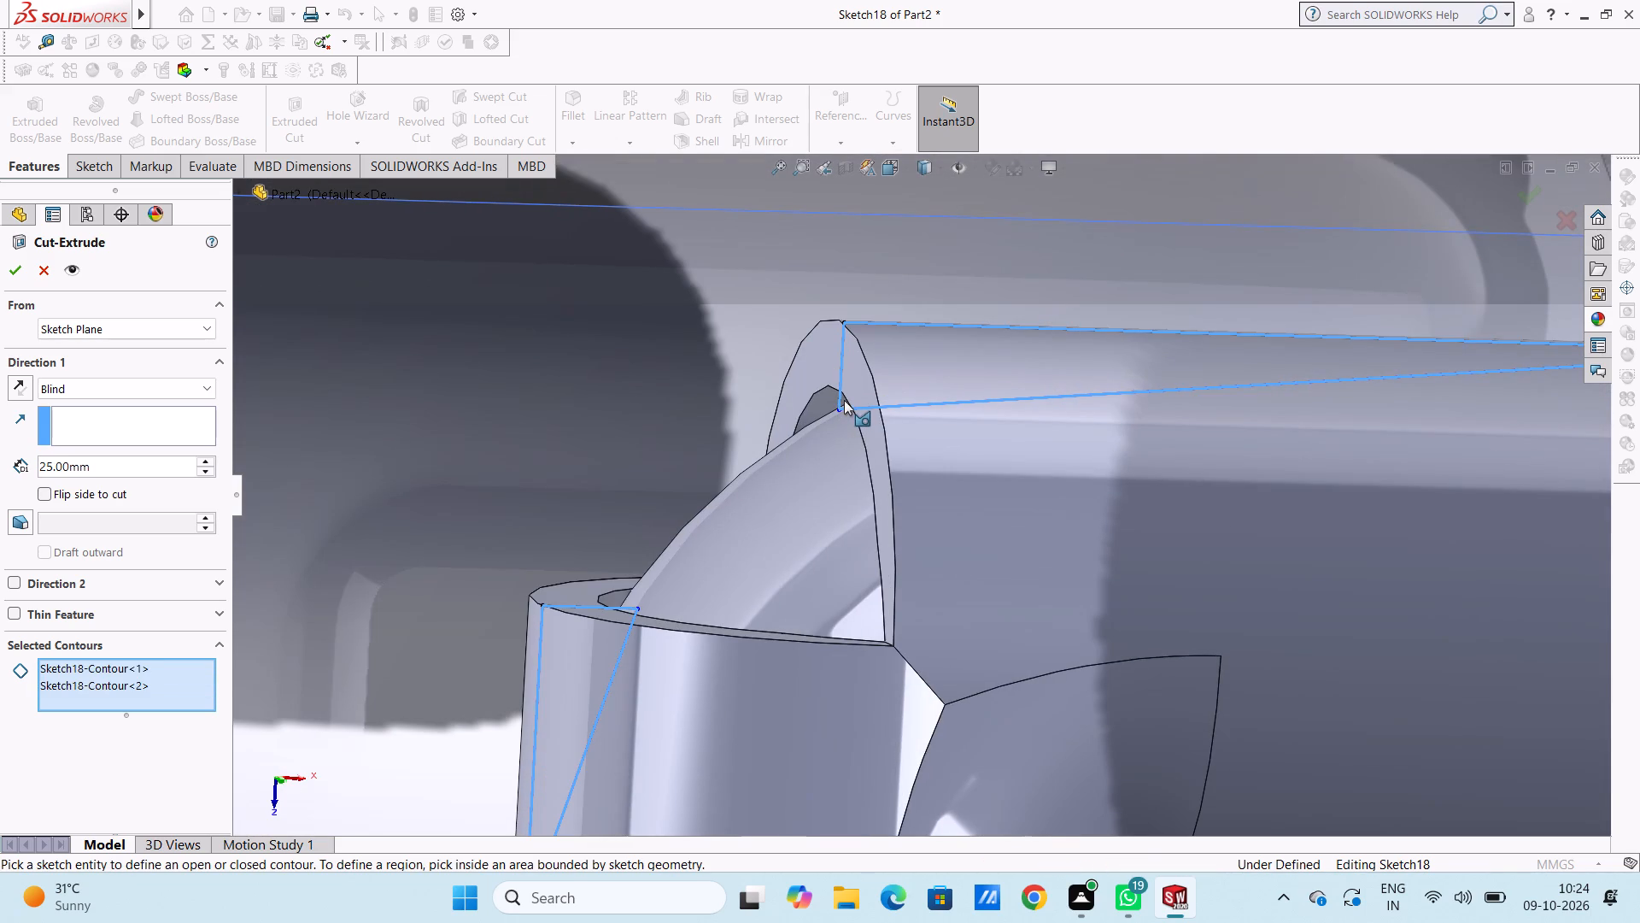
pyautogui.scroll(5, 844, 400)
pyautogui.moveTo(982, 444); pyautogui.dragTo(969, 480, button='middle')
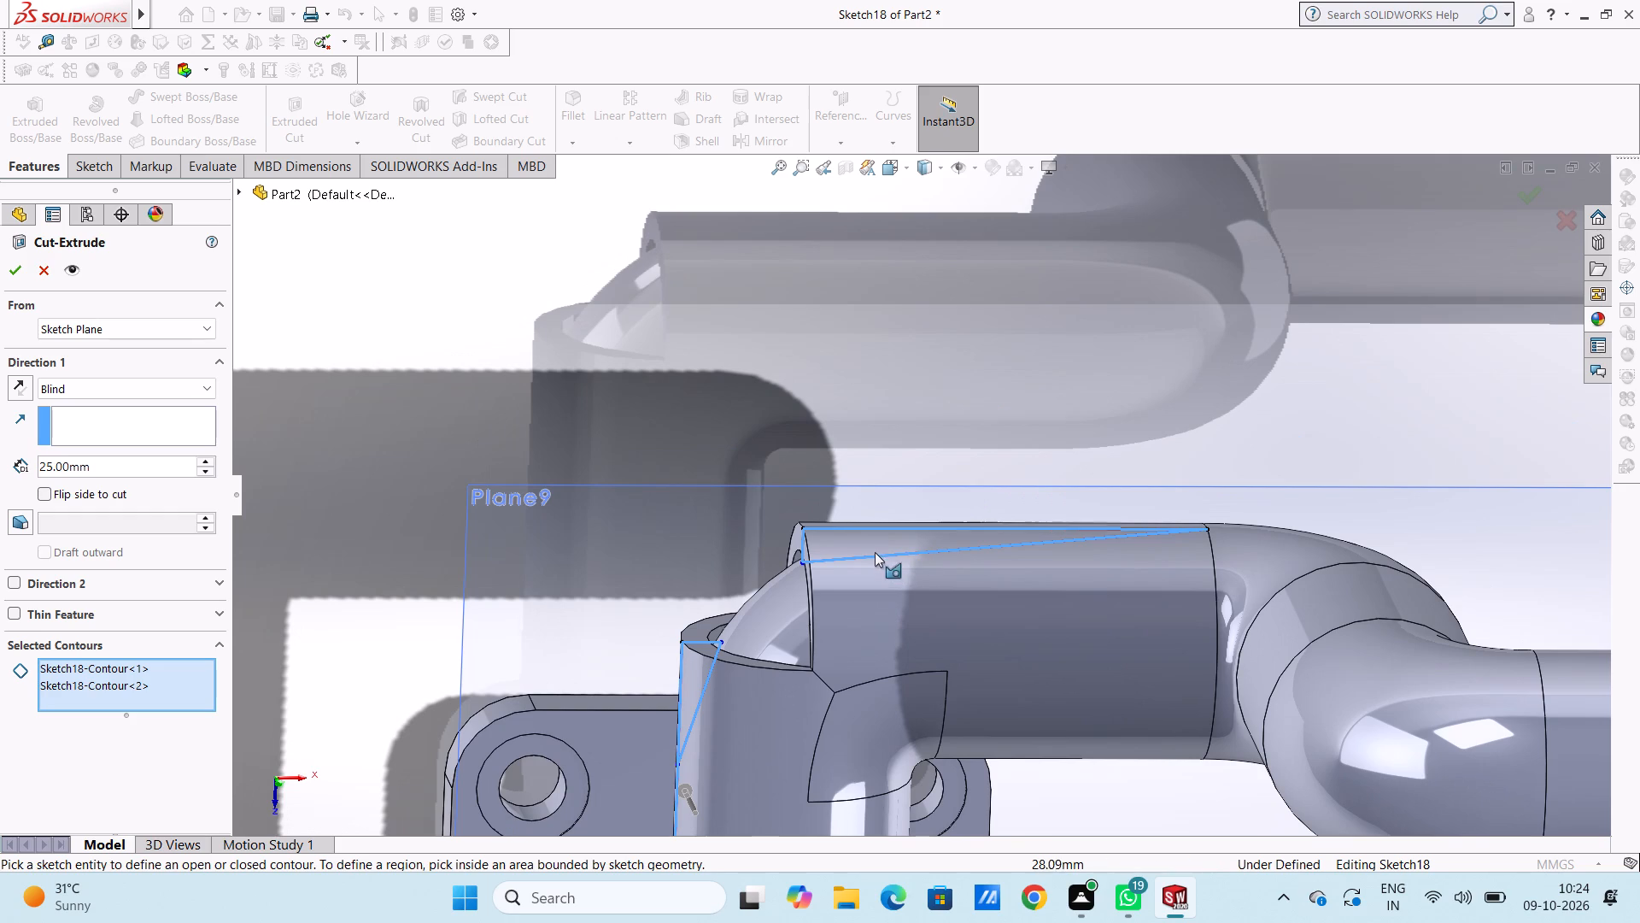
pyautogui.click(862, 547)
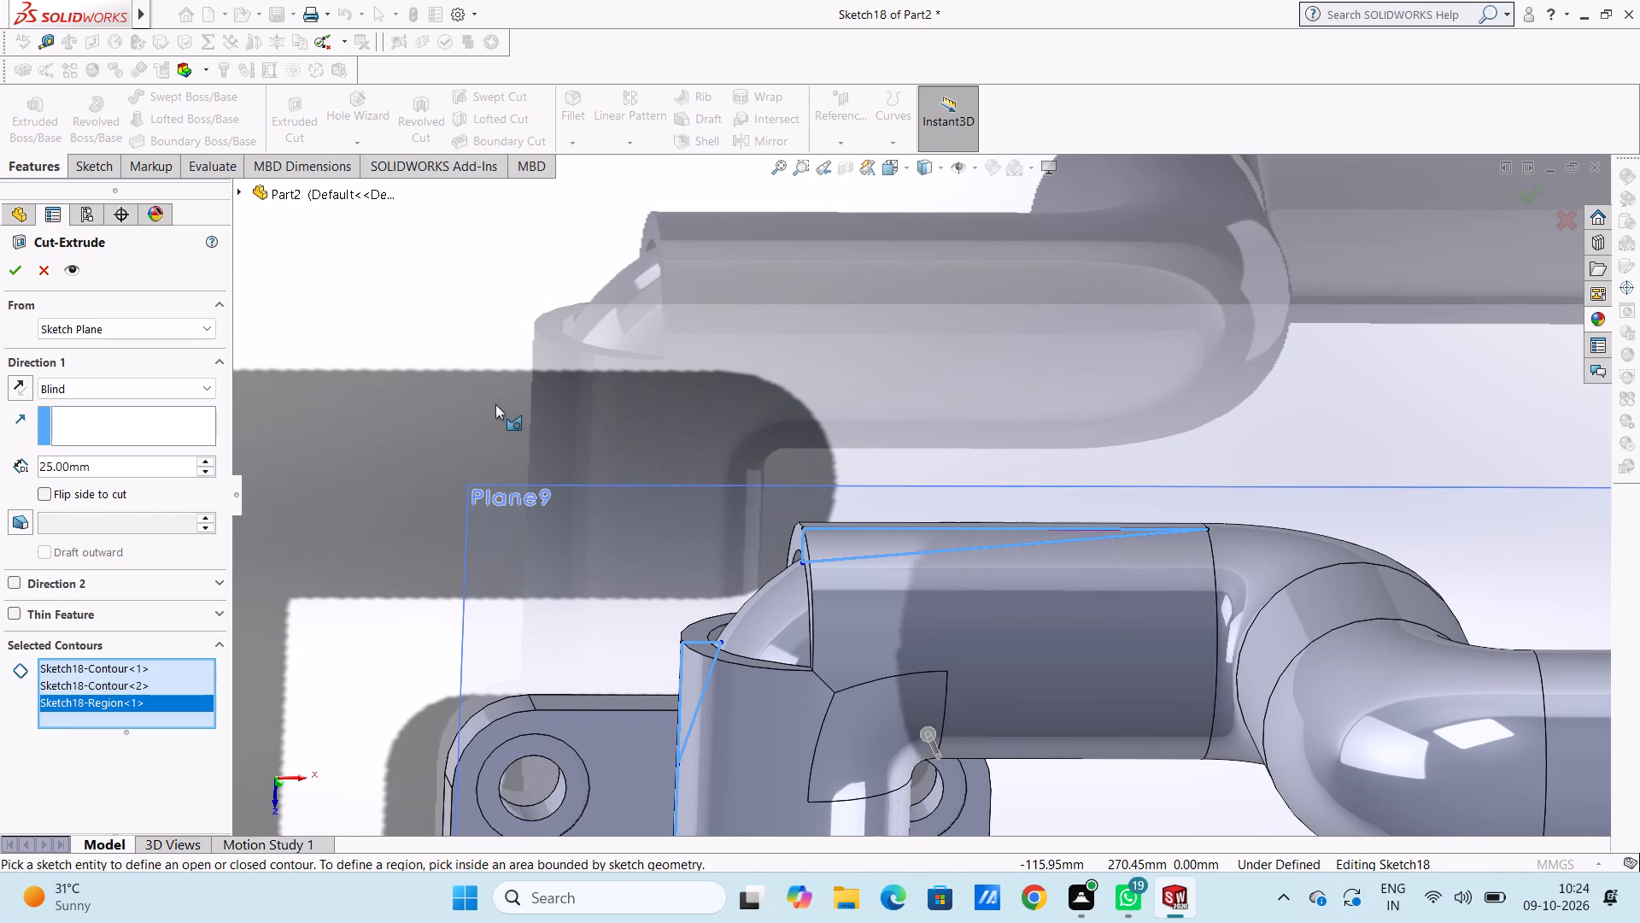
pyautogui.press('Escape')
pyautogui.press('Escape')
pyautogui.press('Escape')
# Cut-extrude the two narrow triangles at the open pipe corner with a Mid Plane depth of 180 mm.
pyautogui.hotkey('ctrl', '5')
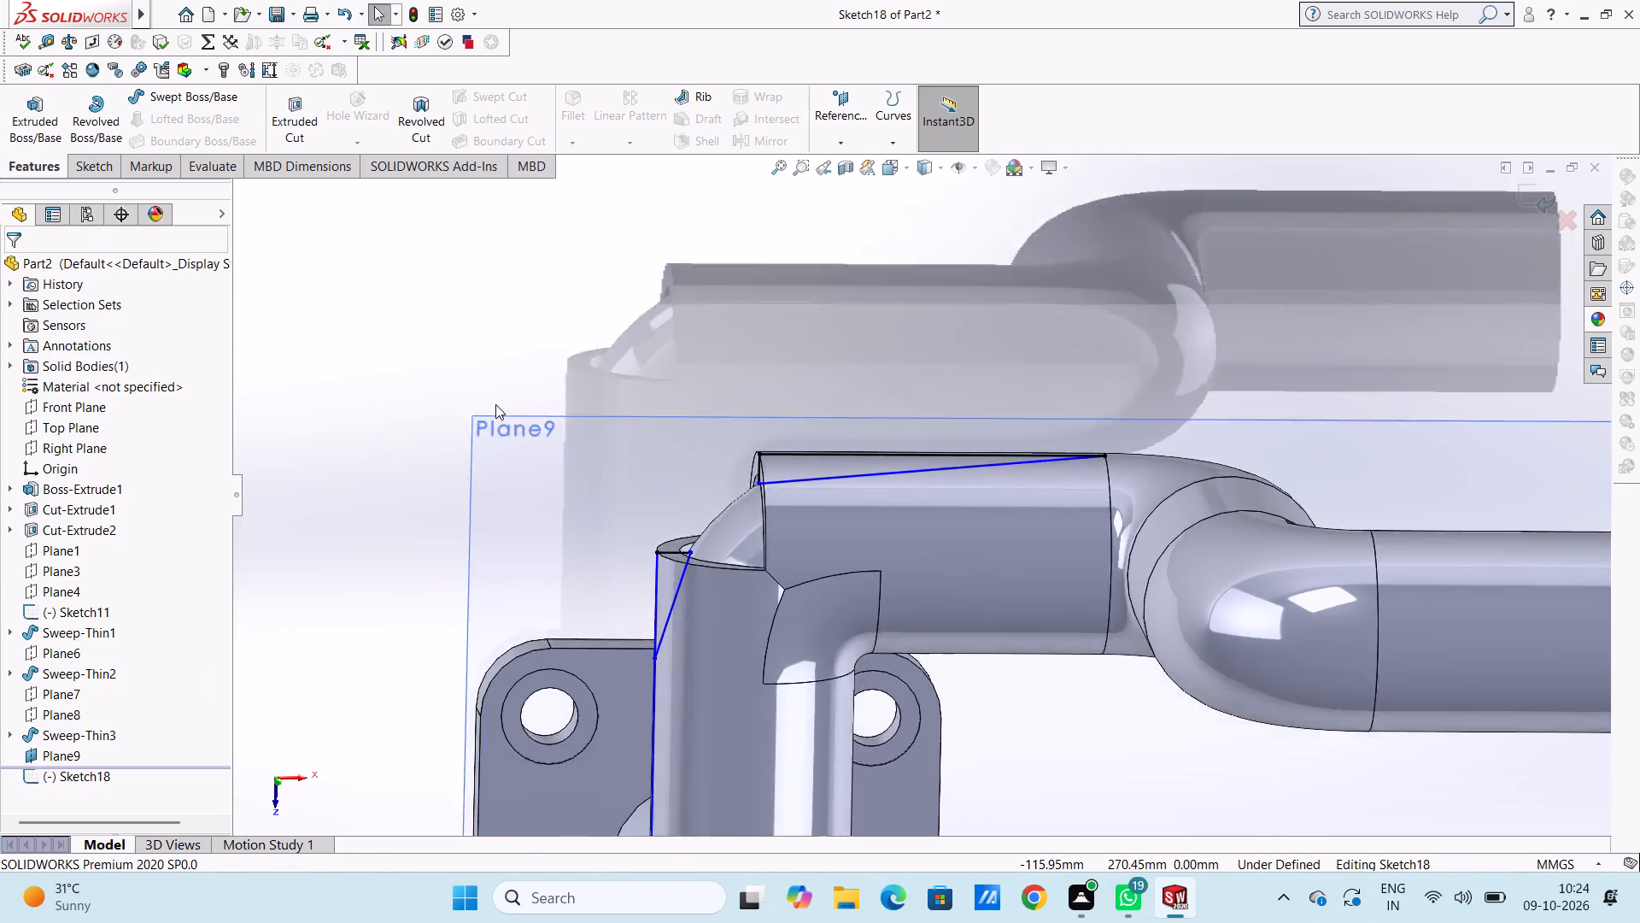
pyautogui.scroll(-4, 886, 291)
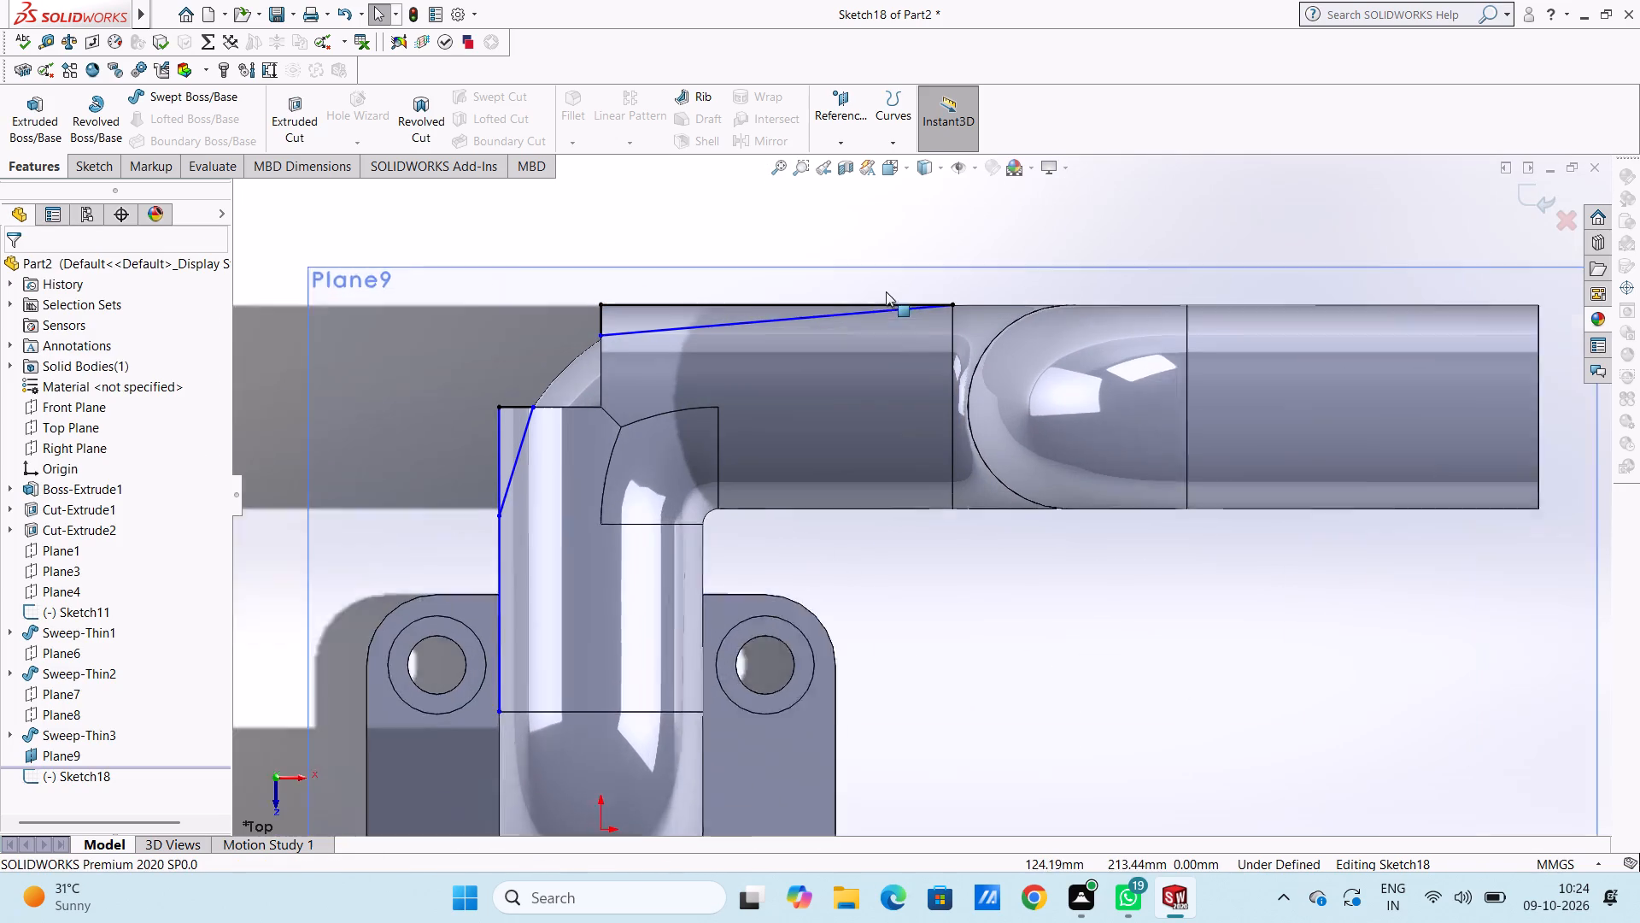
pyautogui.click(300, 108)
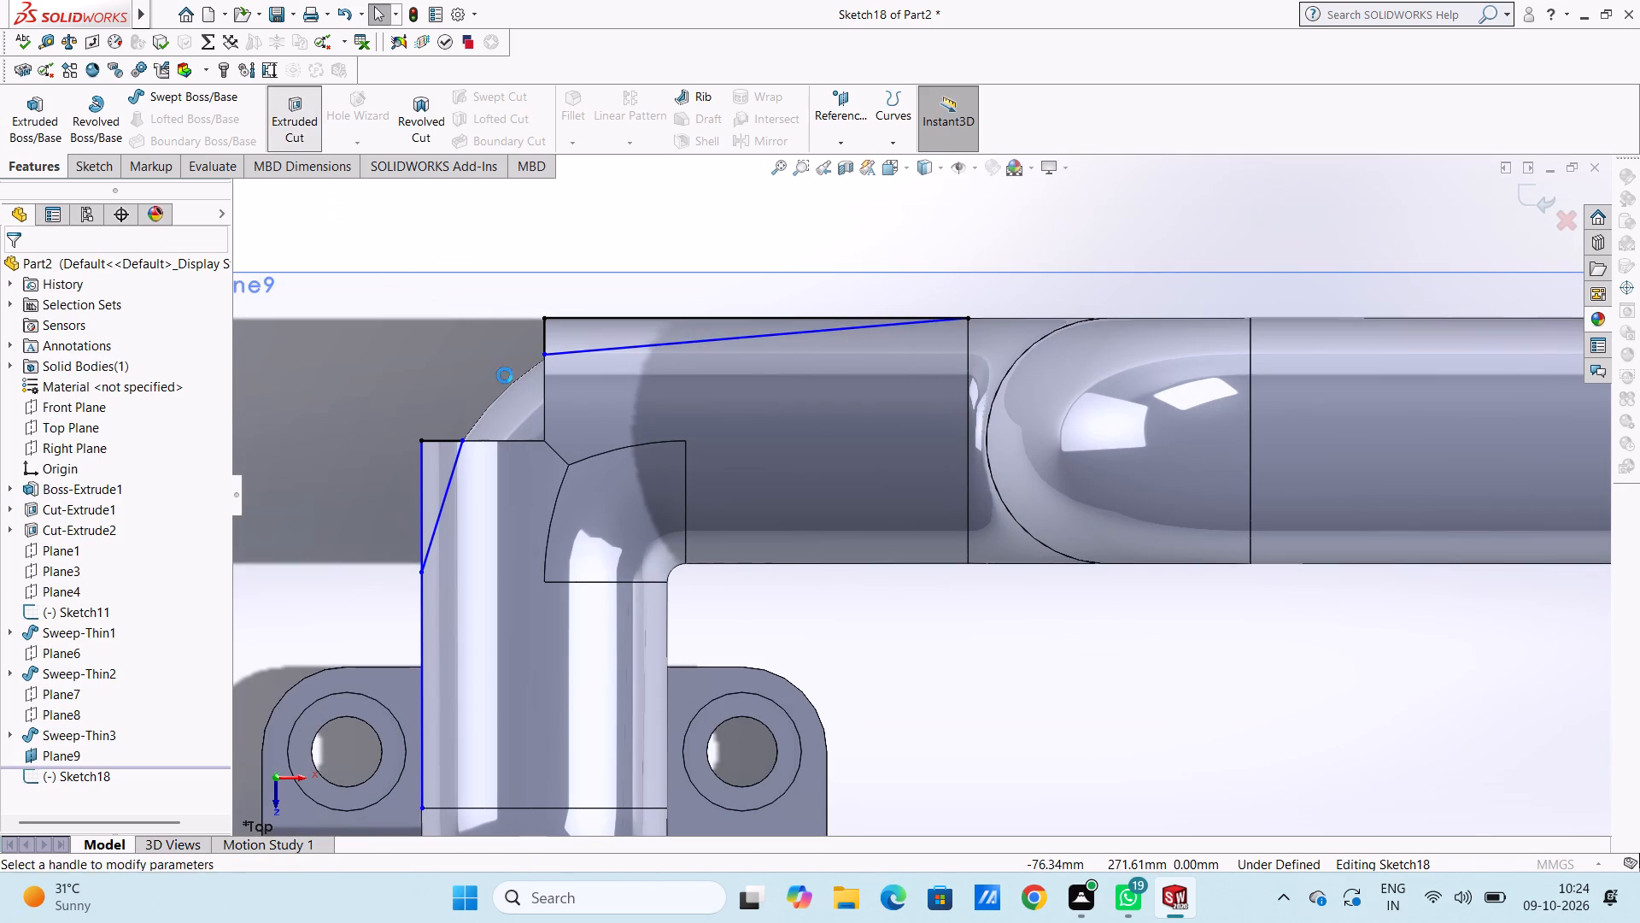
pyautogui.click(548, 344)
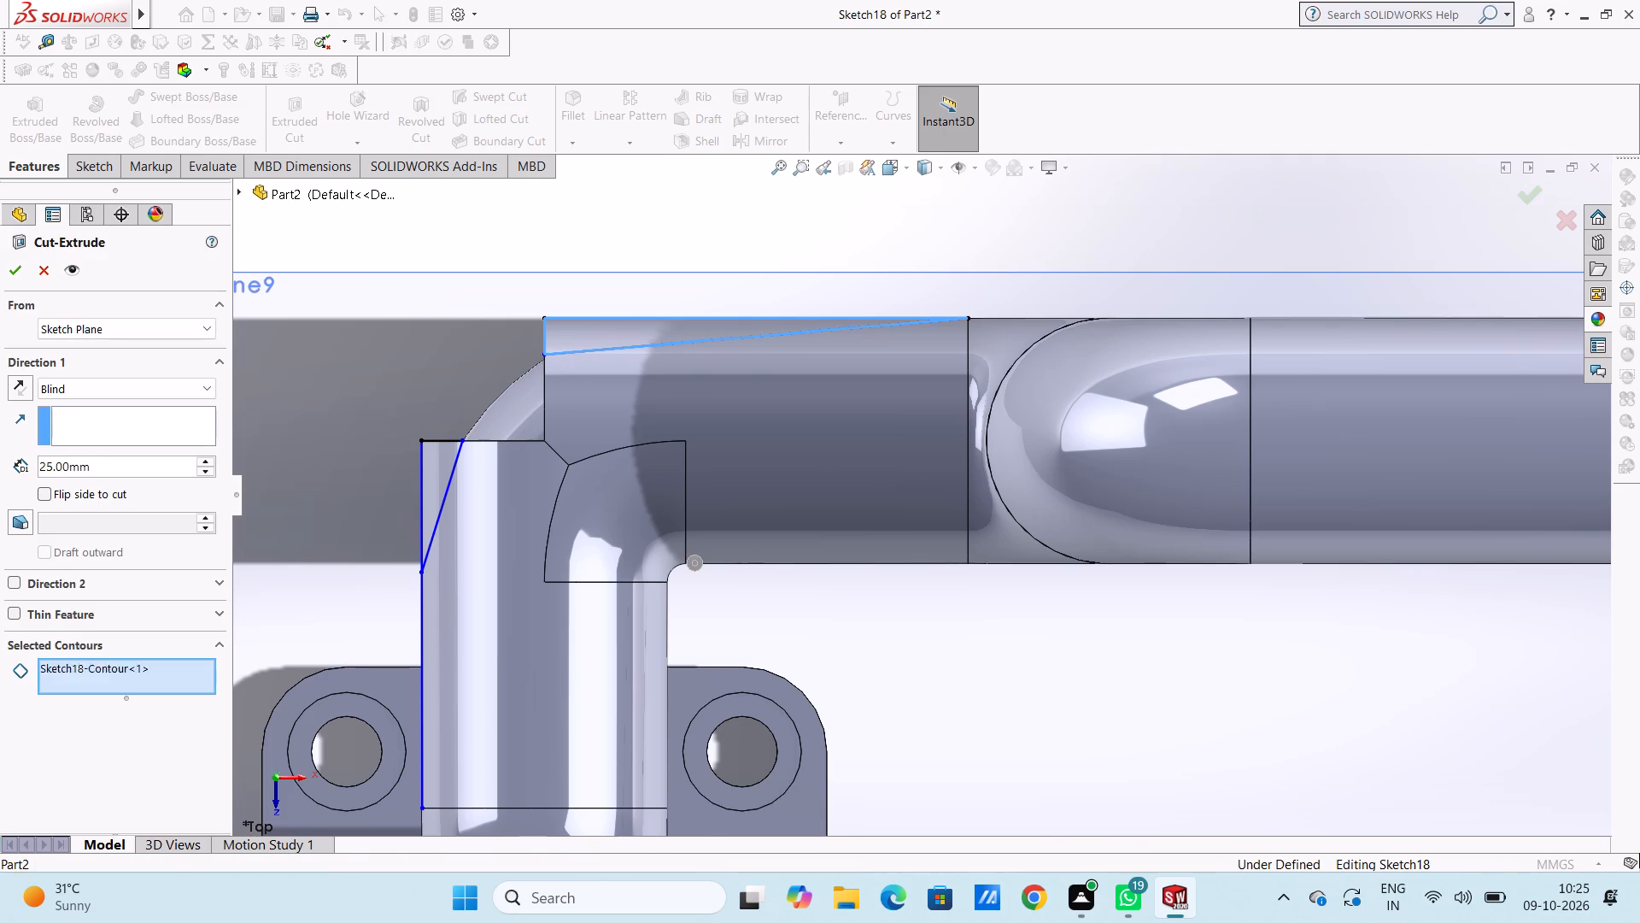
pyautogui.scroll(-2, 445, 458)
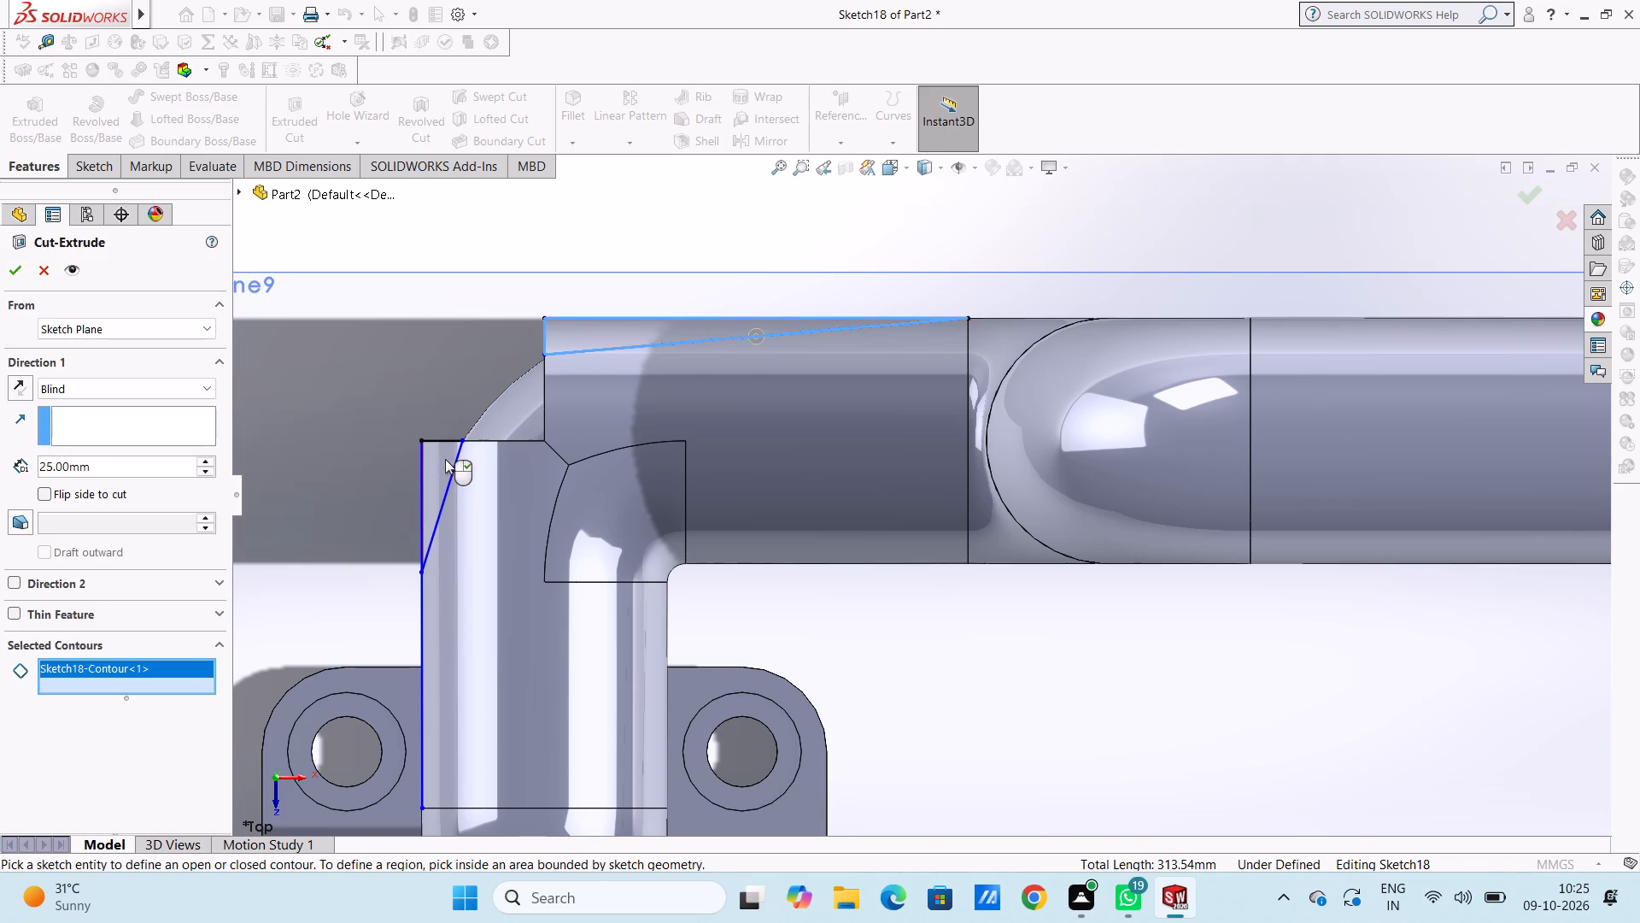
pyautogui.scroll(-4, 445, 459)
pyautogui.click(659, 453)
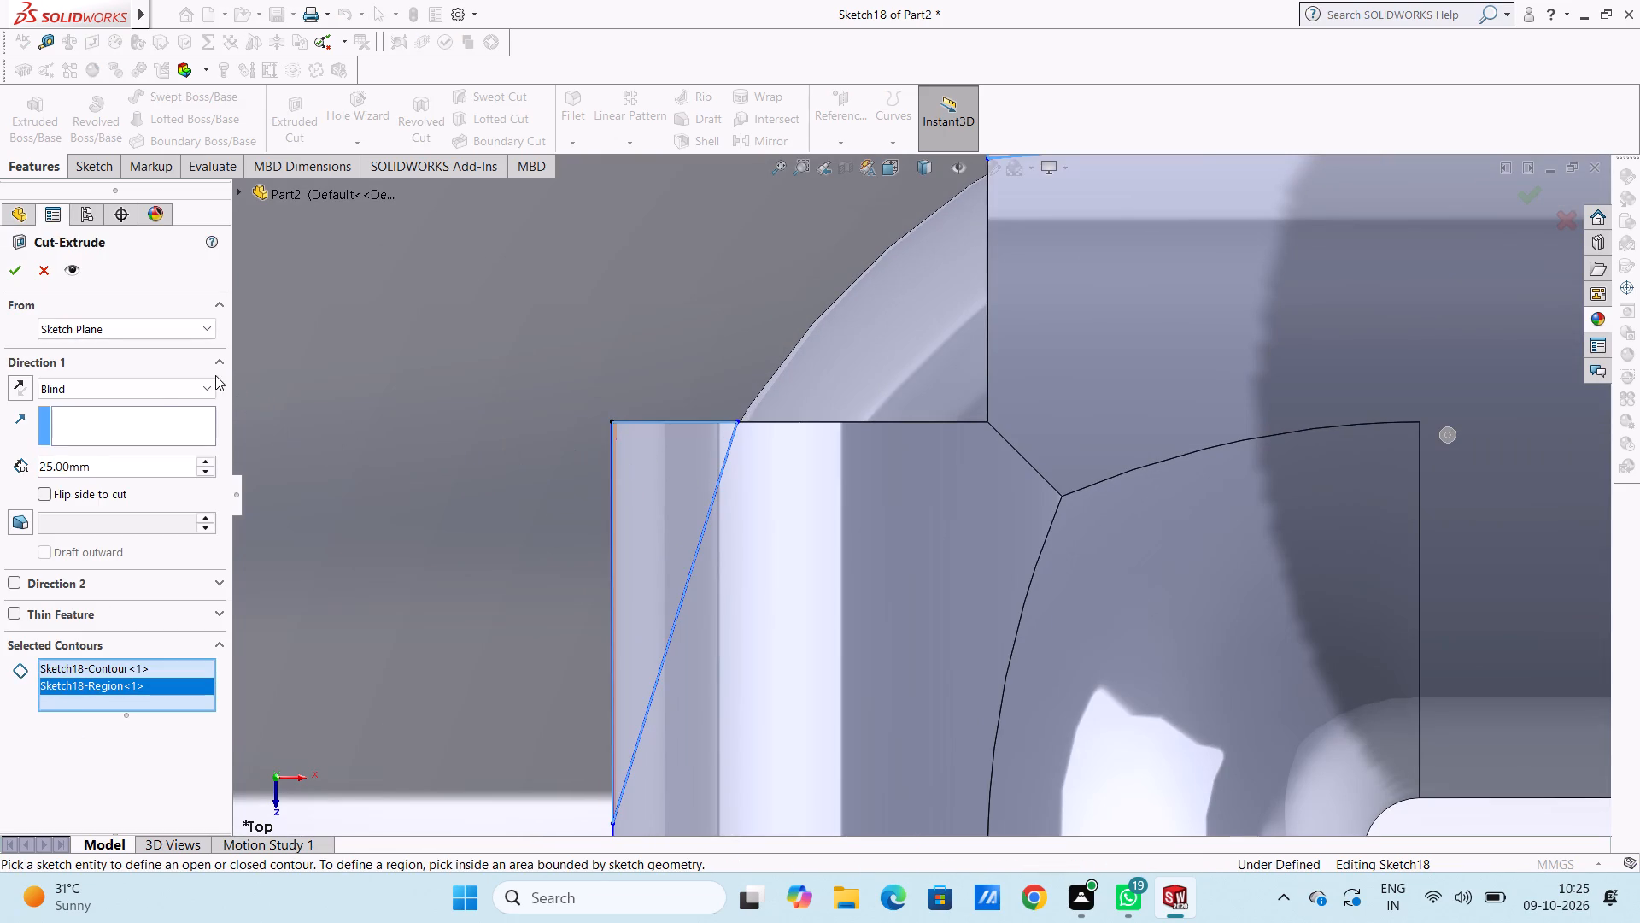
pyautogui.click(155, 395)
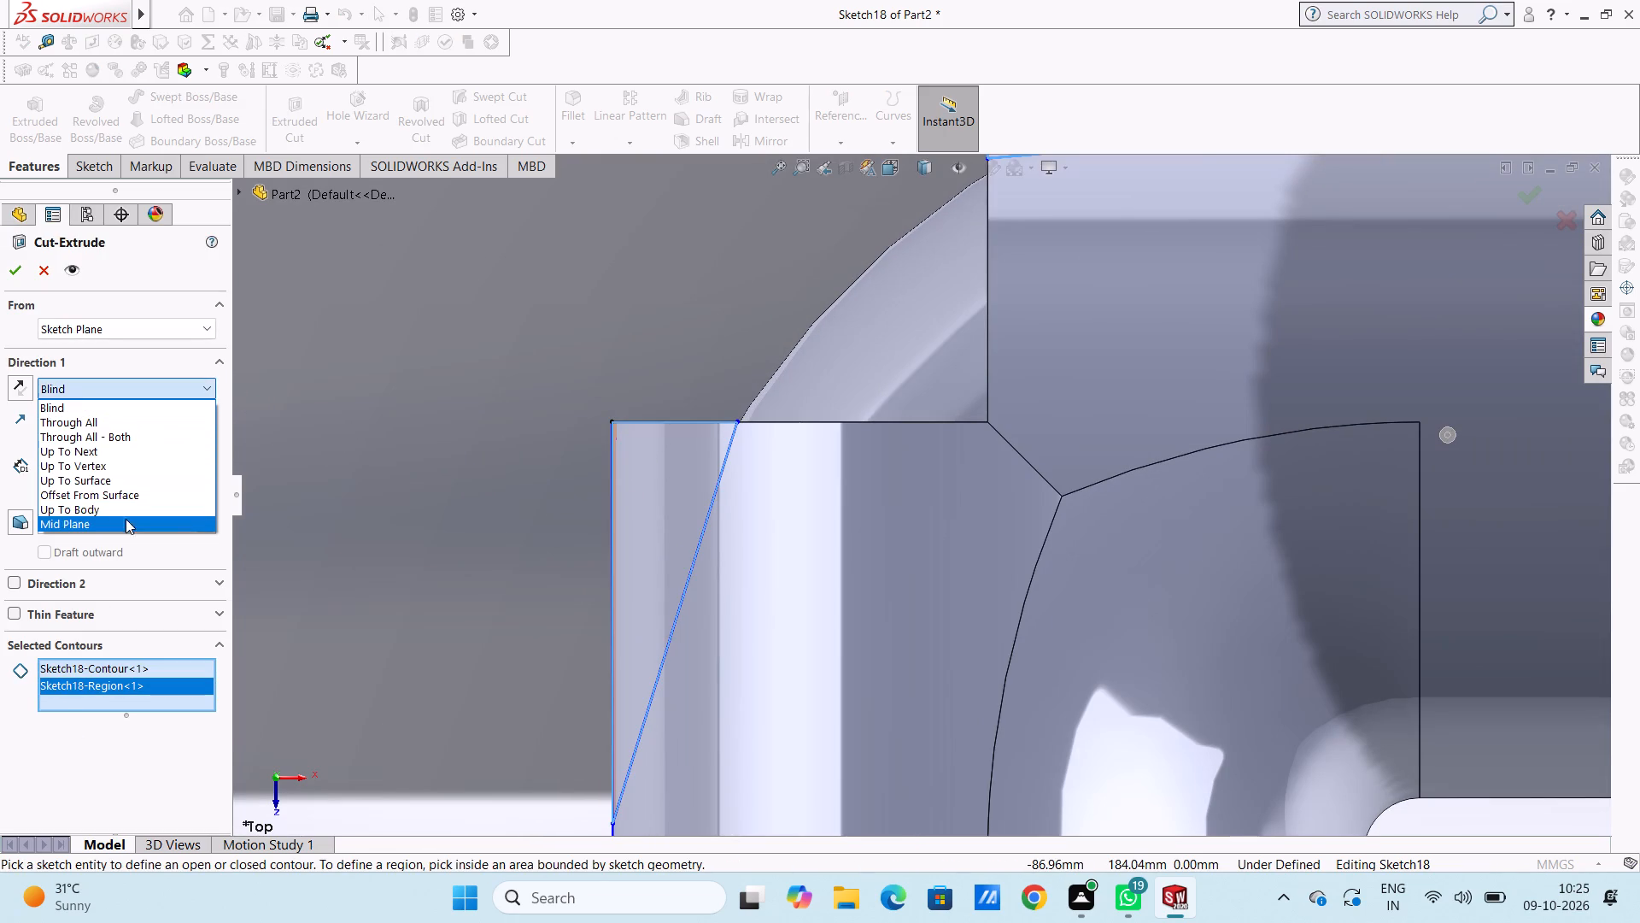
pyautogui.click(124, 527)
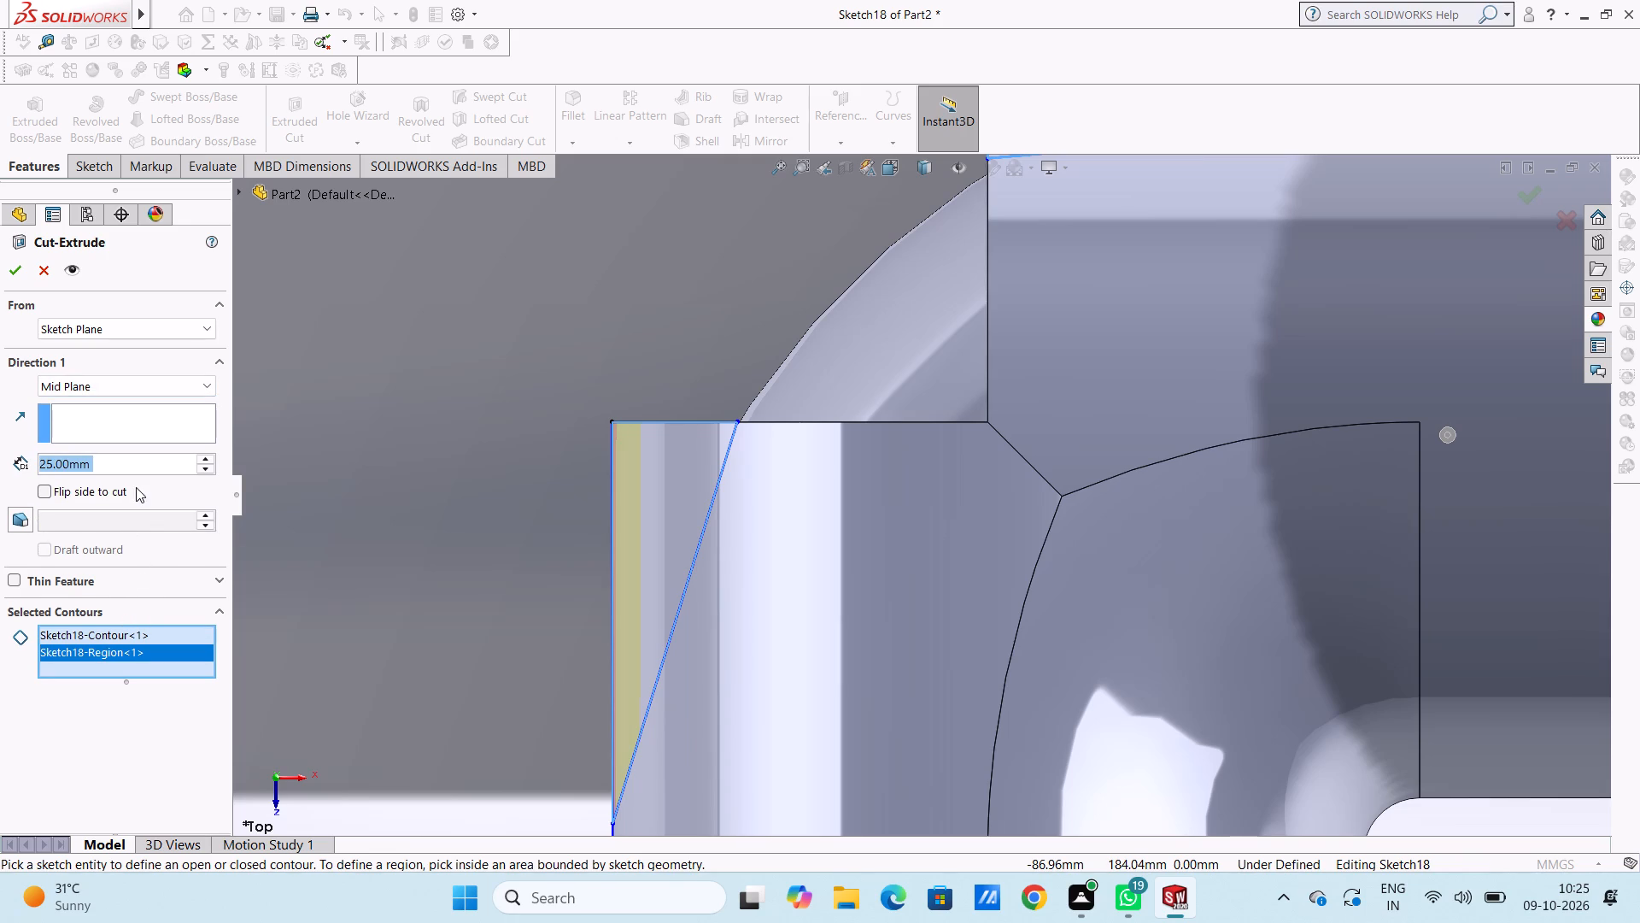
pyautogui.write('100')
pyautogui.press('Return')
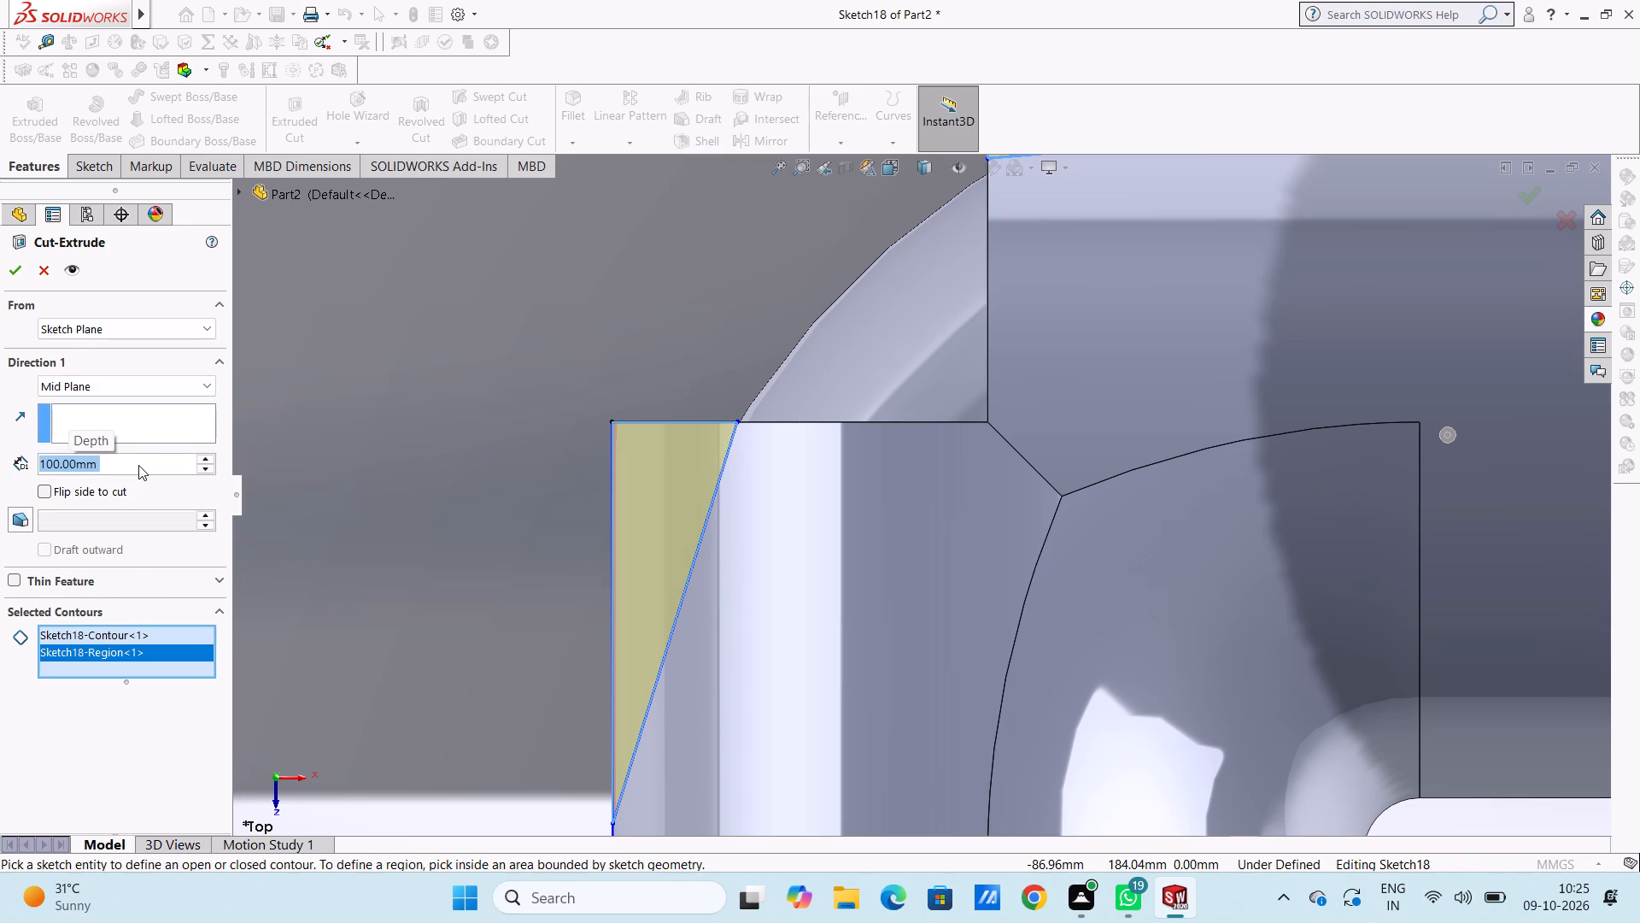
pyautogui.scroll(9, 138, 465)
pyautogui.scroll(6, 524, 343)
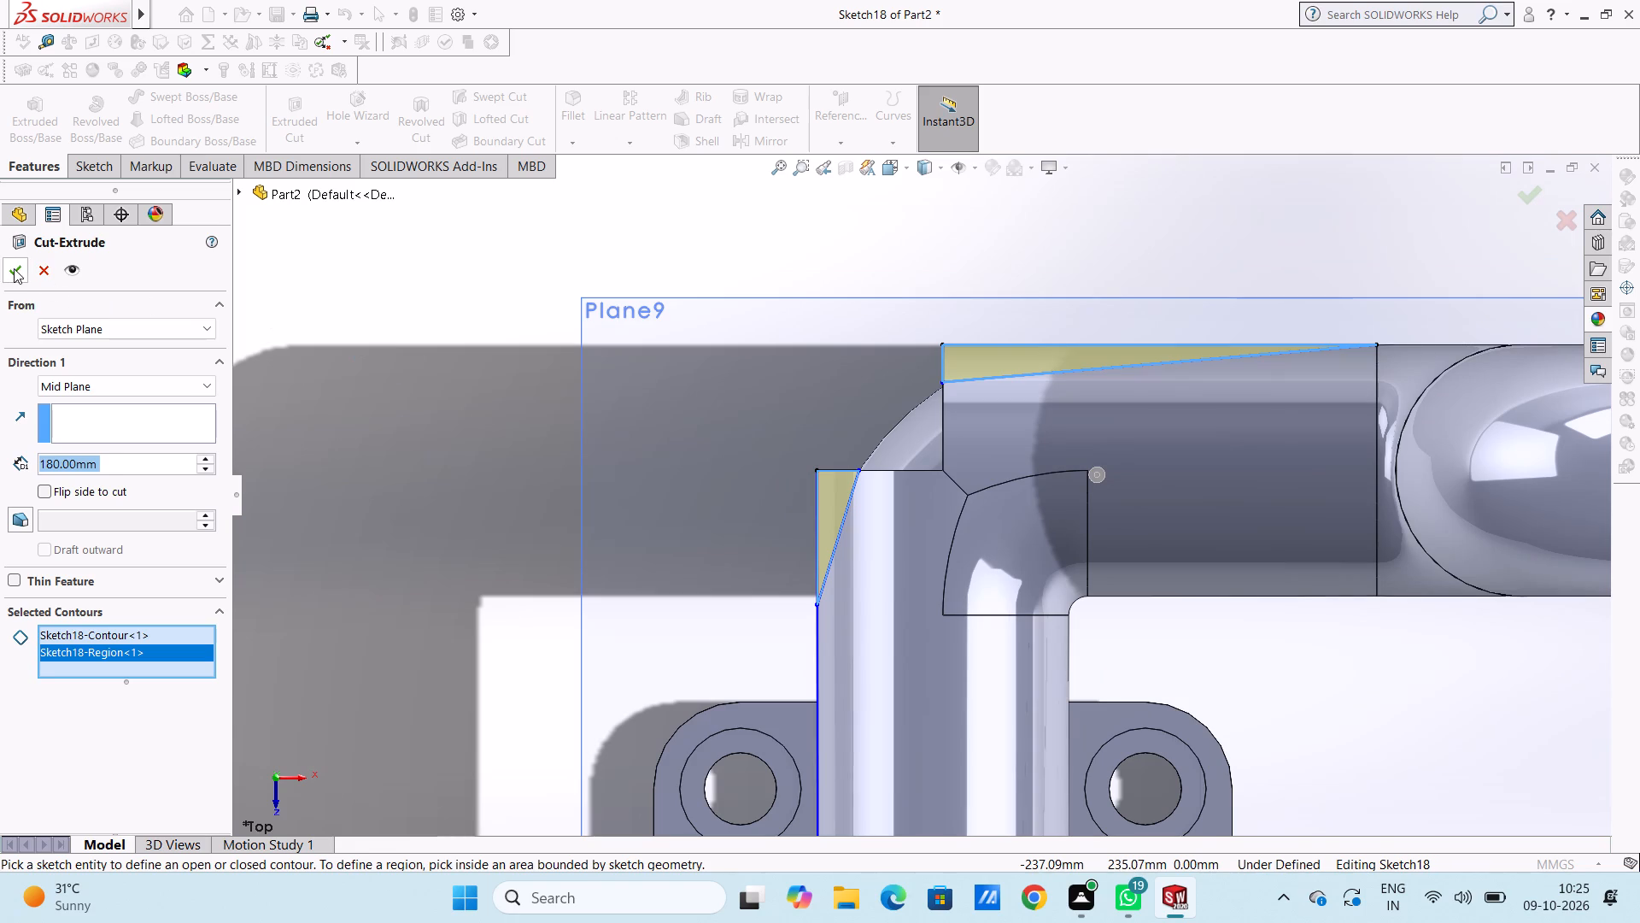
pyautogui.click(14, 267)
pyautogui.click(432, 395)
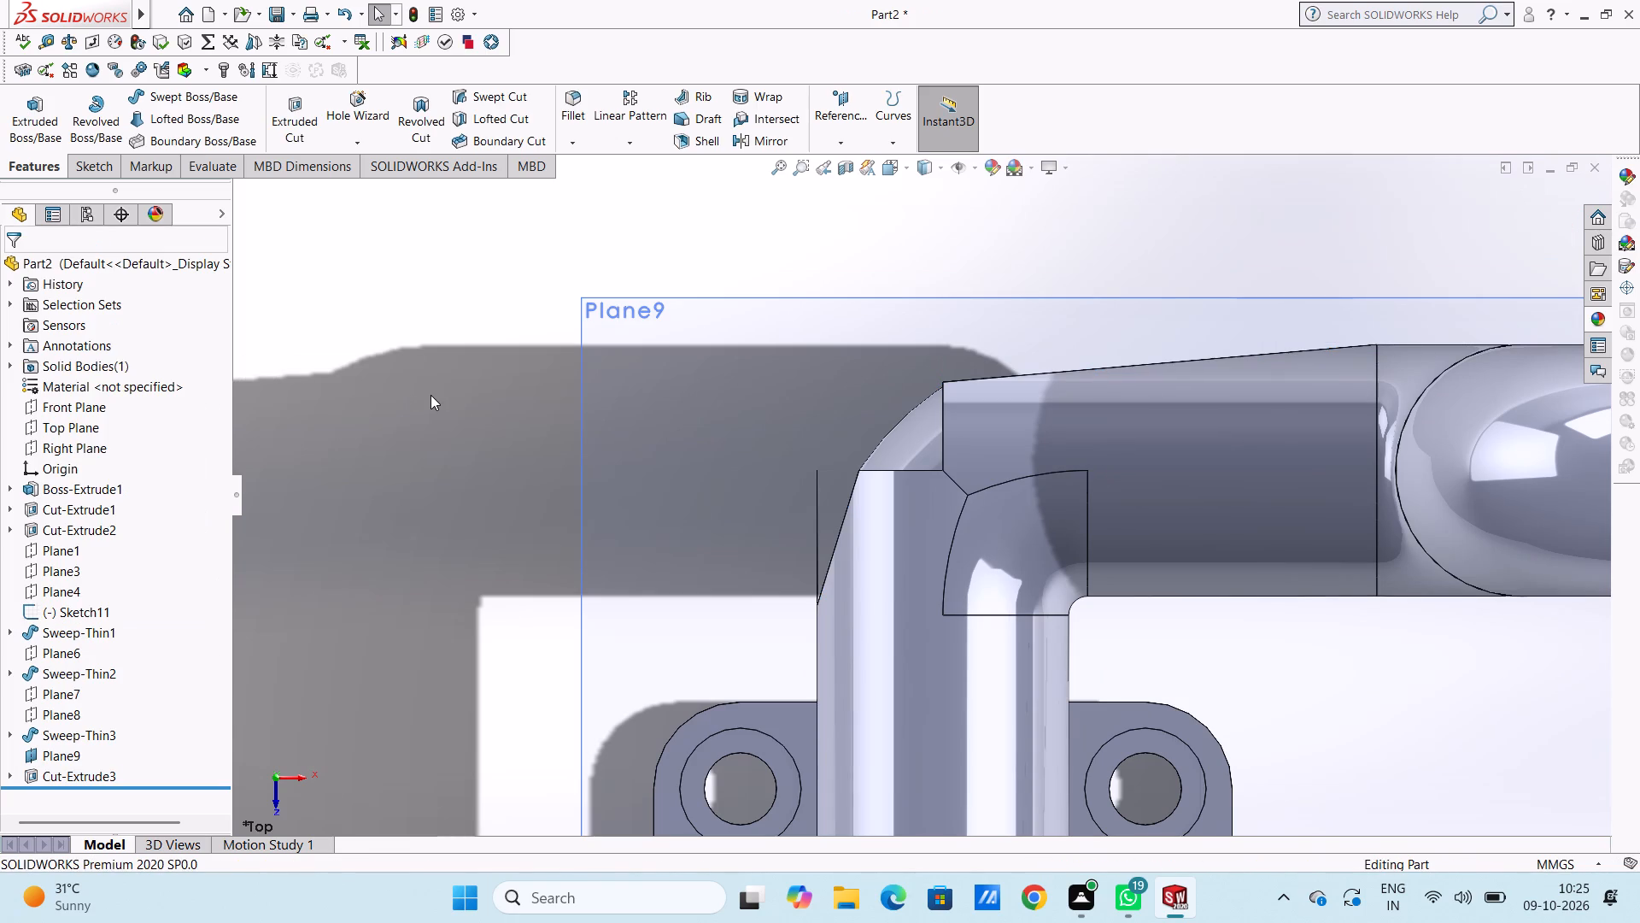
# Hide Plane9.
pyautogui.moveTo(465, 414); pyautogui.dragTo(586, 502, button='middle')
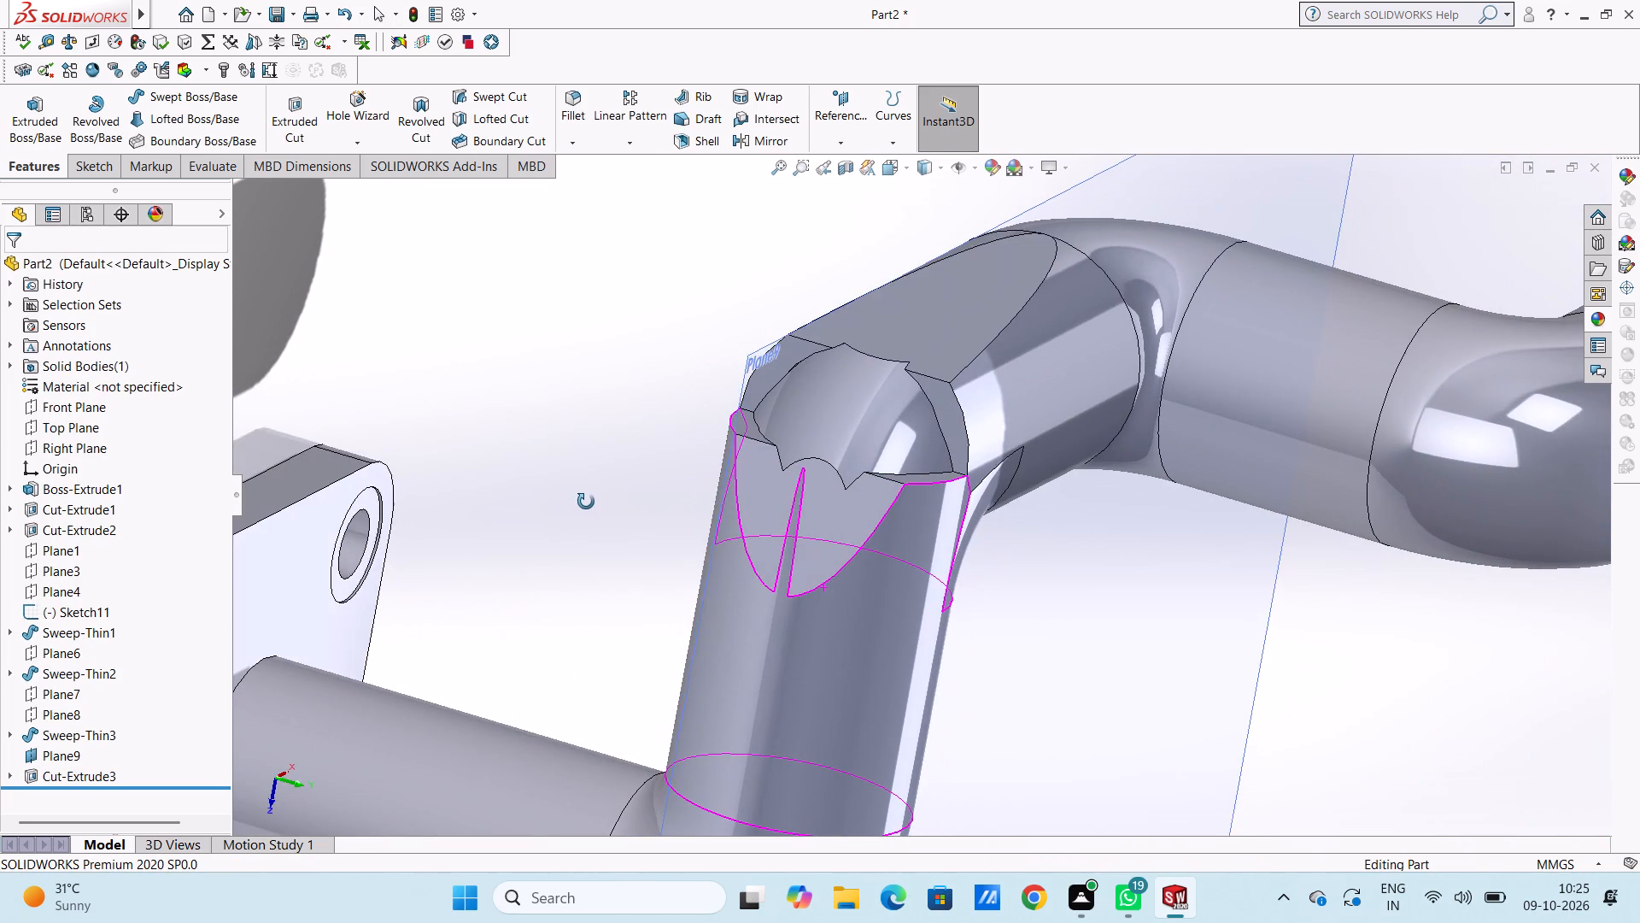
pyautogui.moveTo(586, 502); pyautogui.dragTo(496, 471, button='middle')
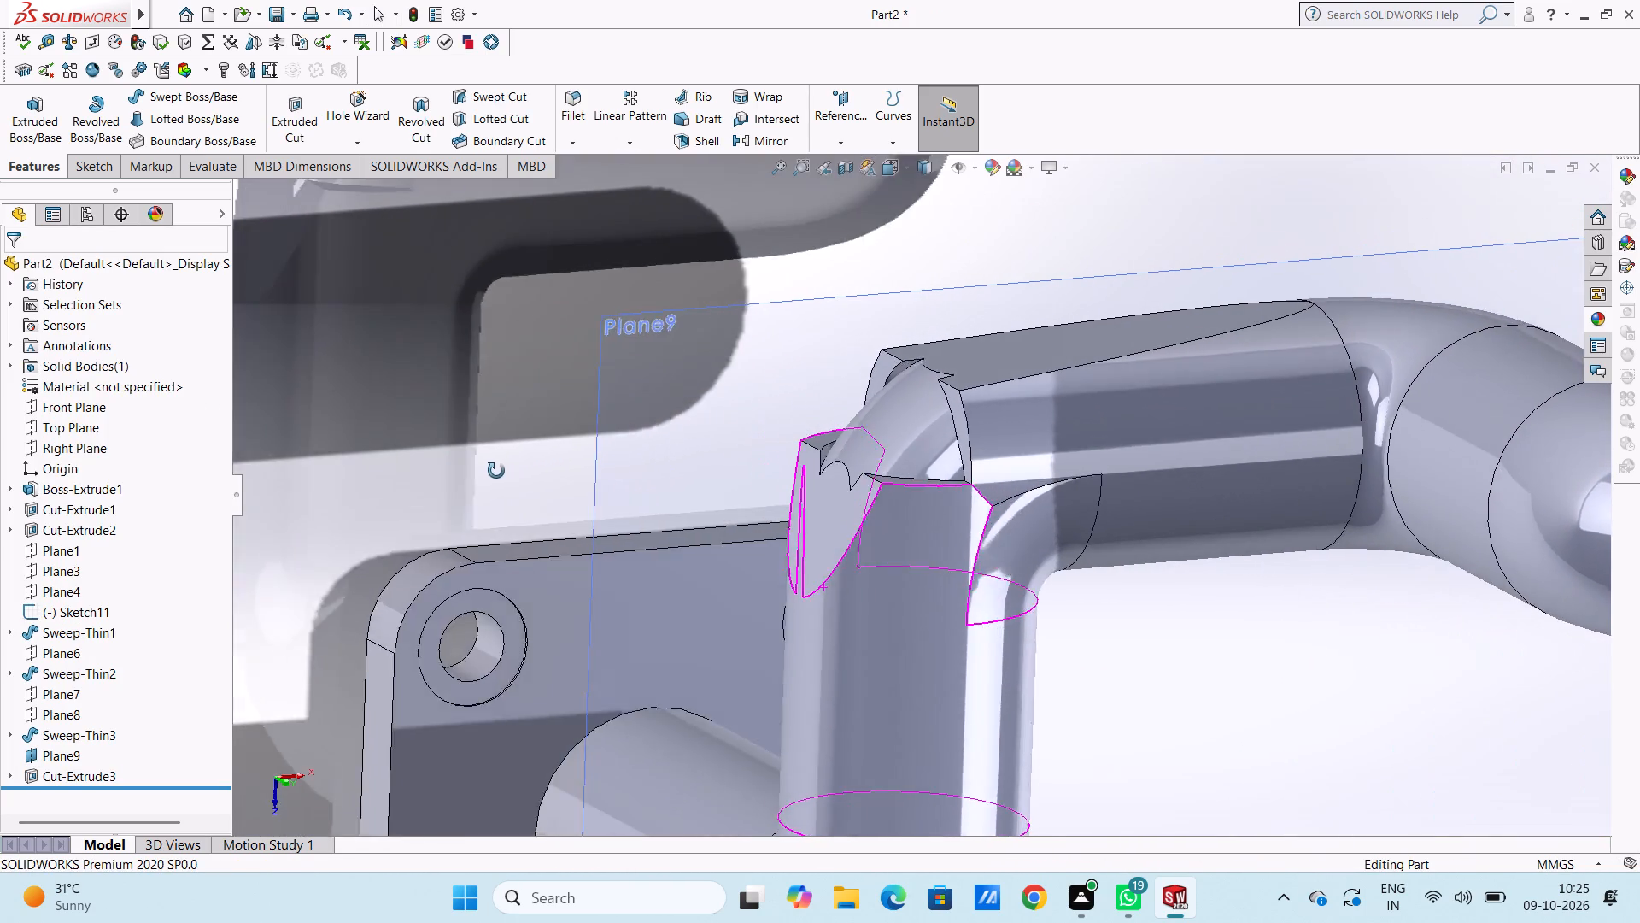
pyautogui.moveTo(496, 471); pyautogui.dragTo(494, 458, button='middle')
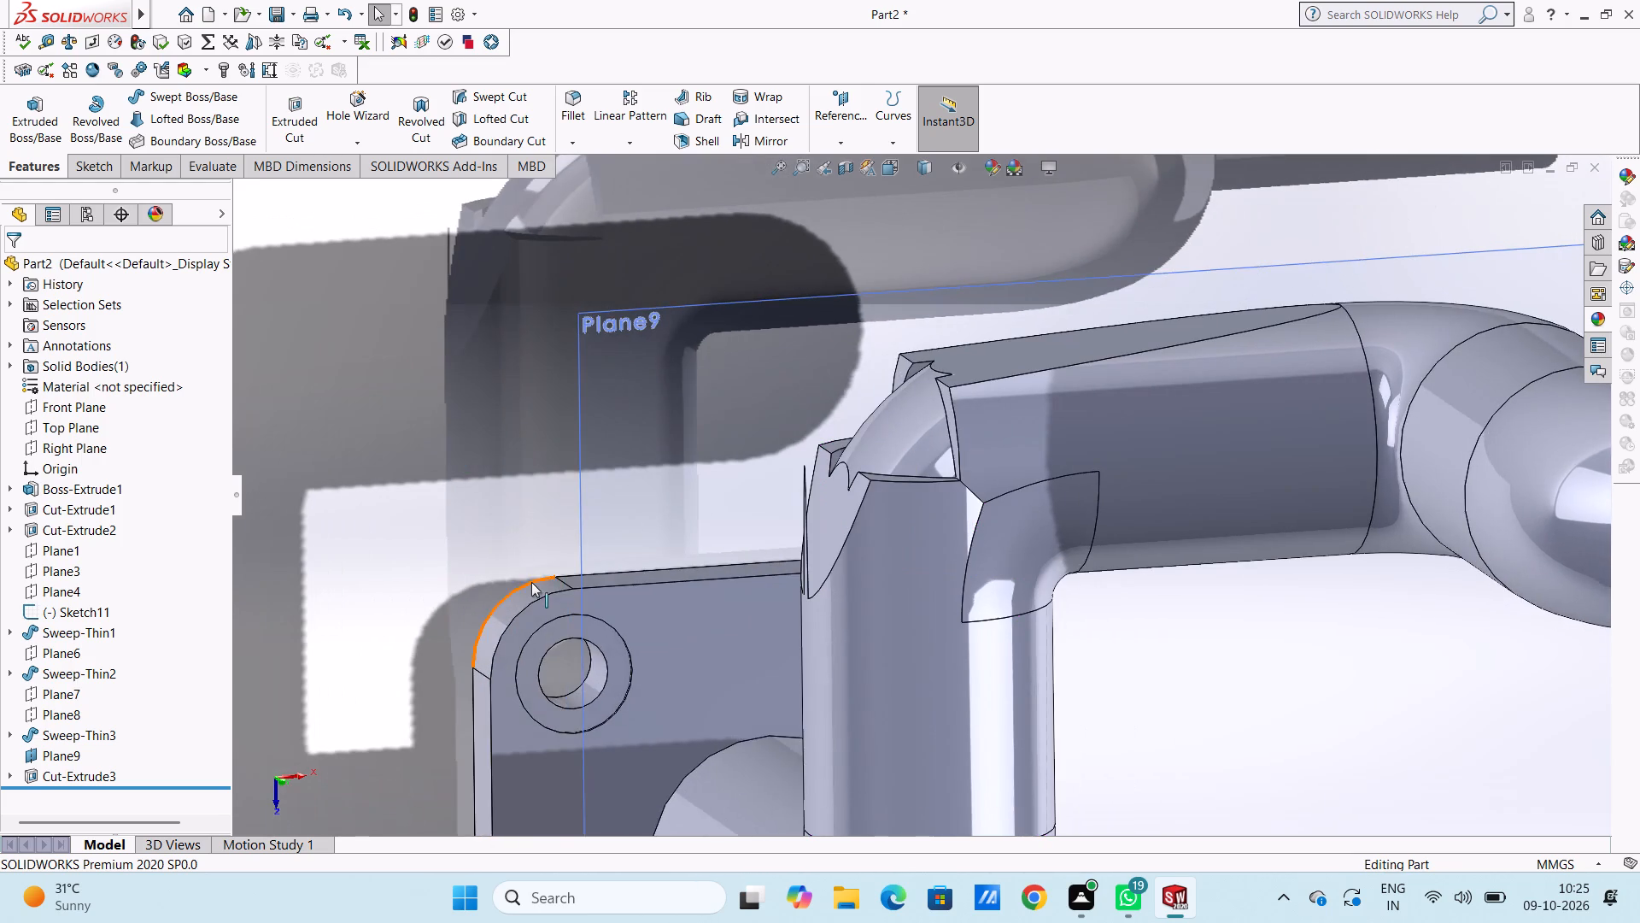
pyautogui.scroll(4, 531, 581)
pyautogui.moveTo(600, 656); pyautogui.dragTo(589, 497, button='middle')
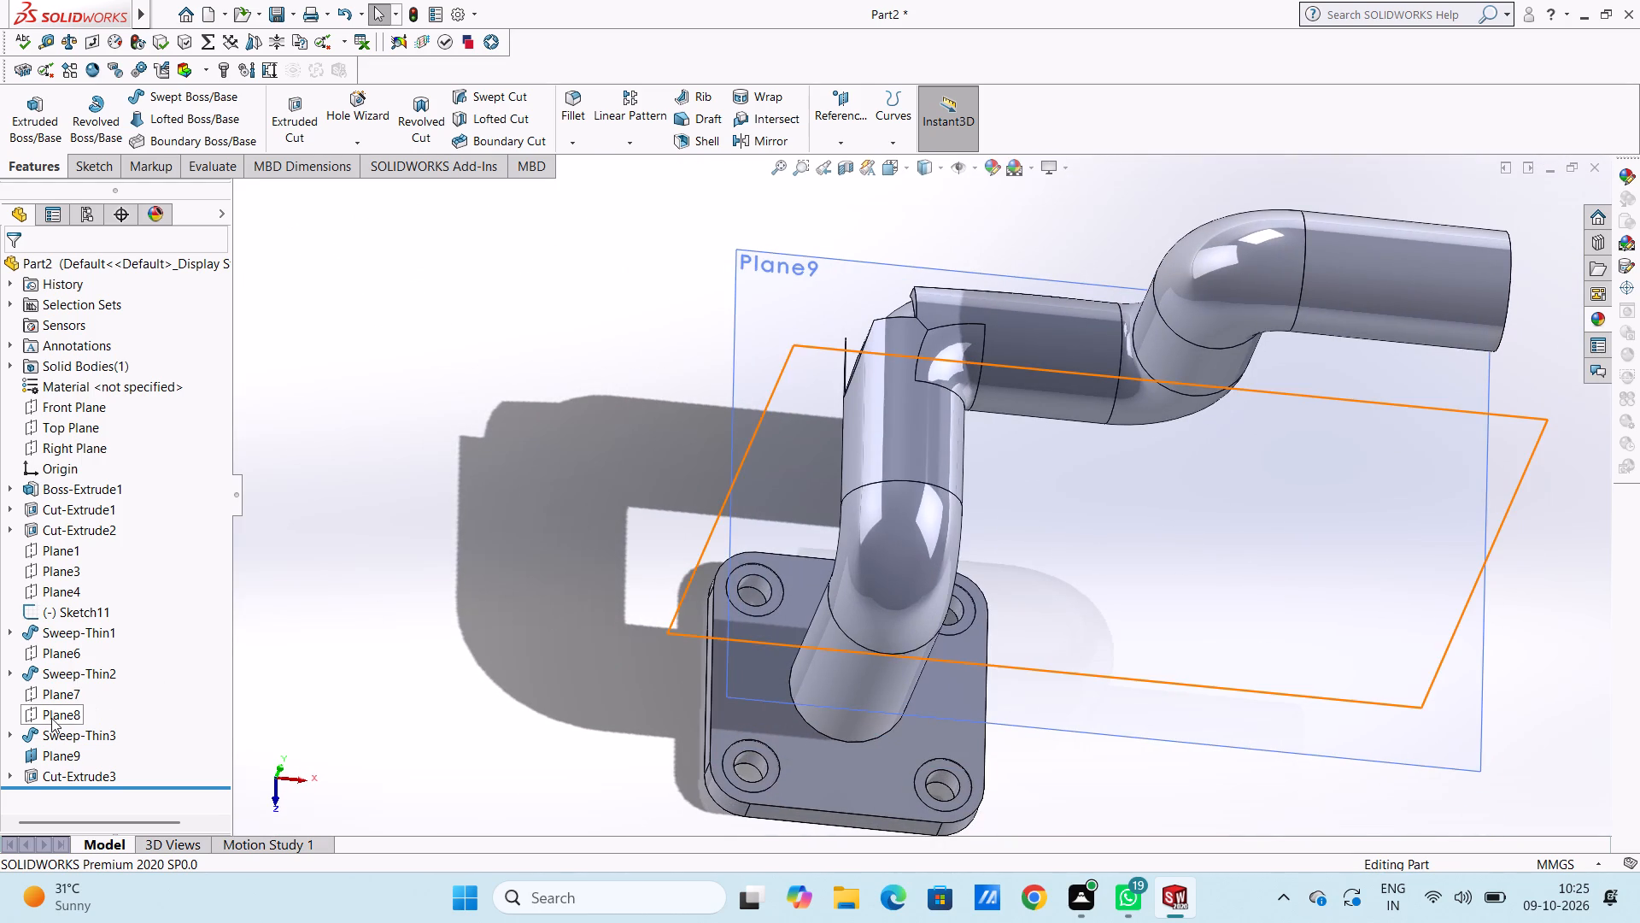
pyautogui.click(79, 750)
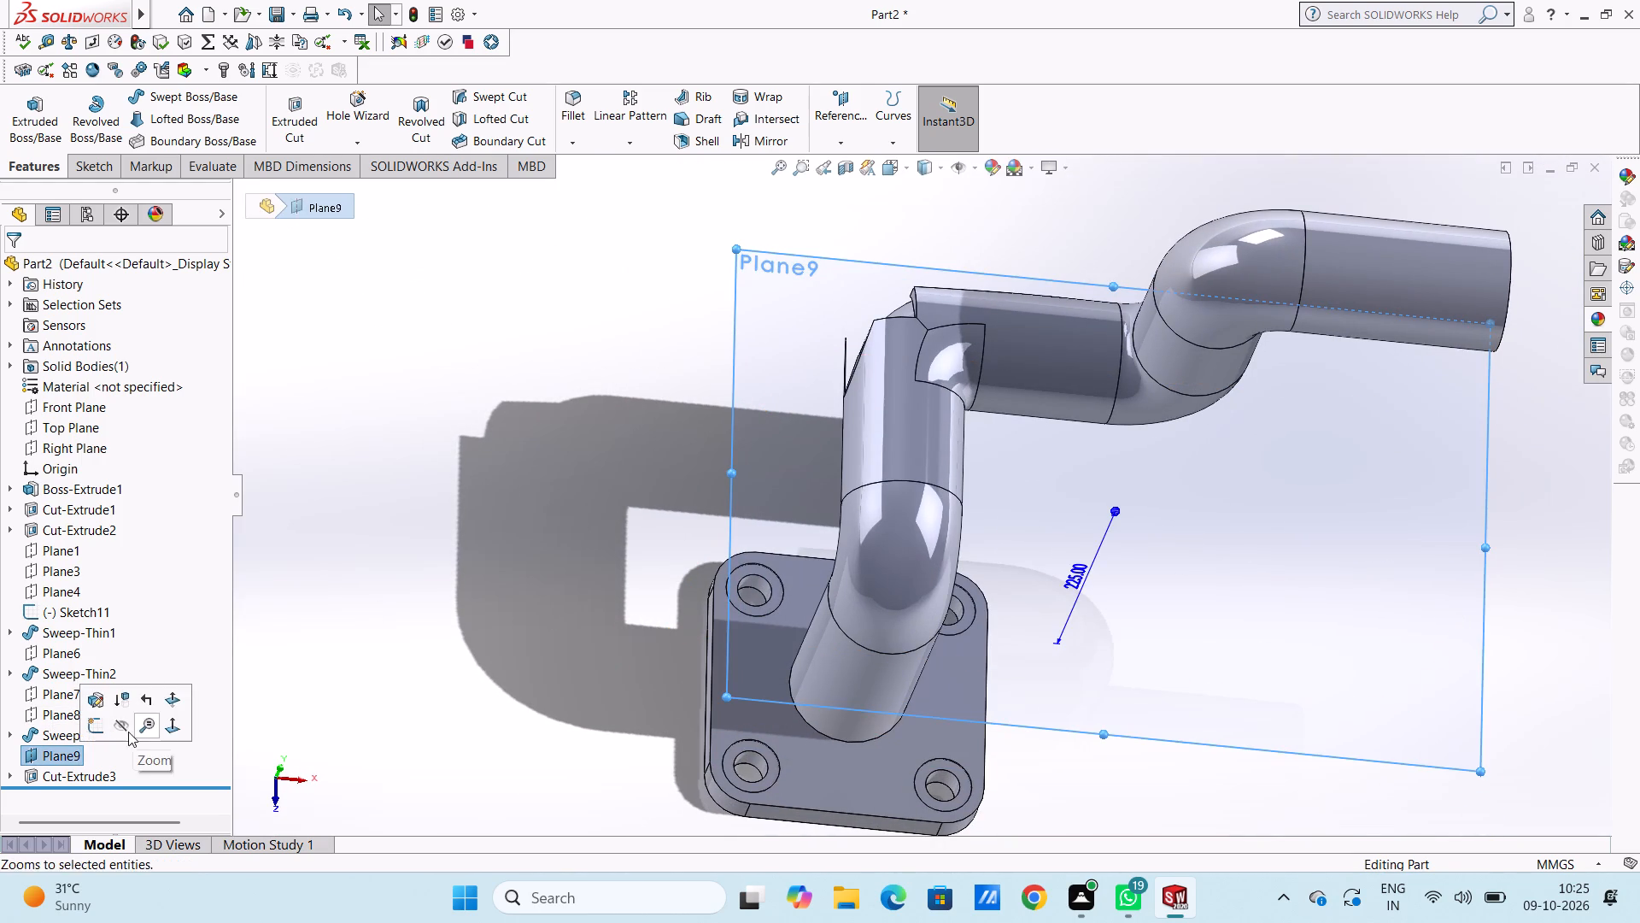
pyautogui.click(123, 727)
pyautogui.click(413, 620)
# Examine the trimmed corner between the two pipe runs from several angles.
pyautogui.moveTo(522, 336); pyautogui.dragTo(590, 444, button='middle')
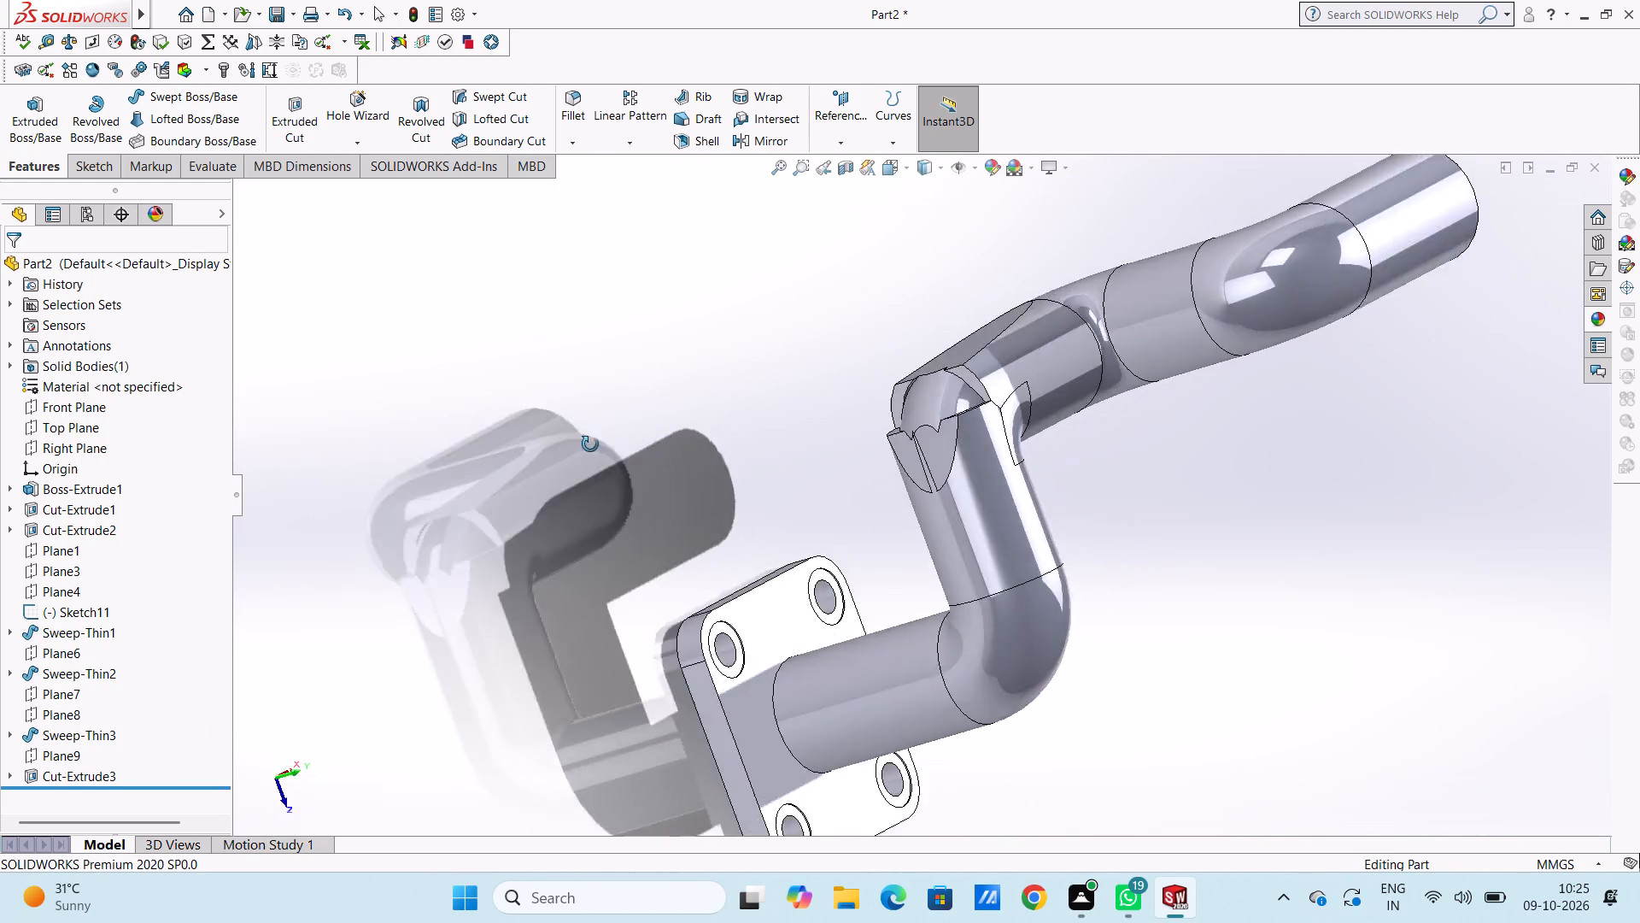
pyautogui.moveTo(590, 444); pyautogui.dragTo(530, 447, button='middle')
pyautogui.scroll(-5, 862, 426)
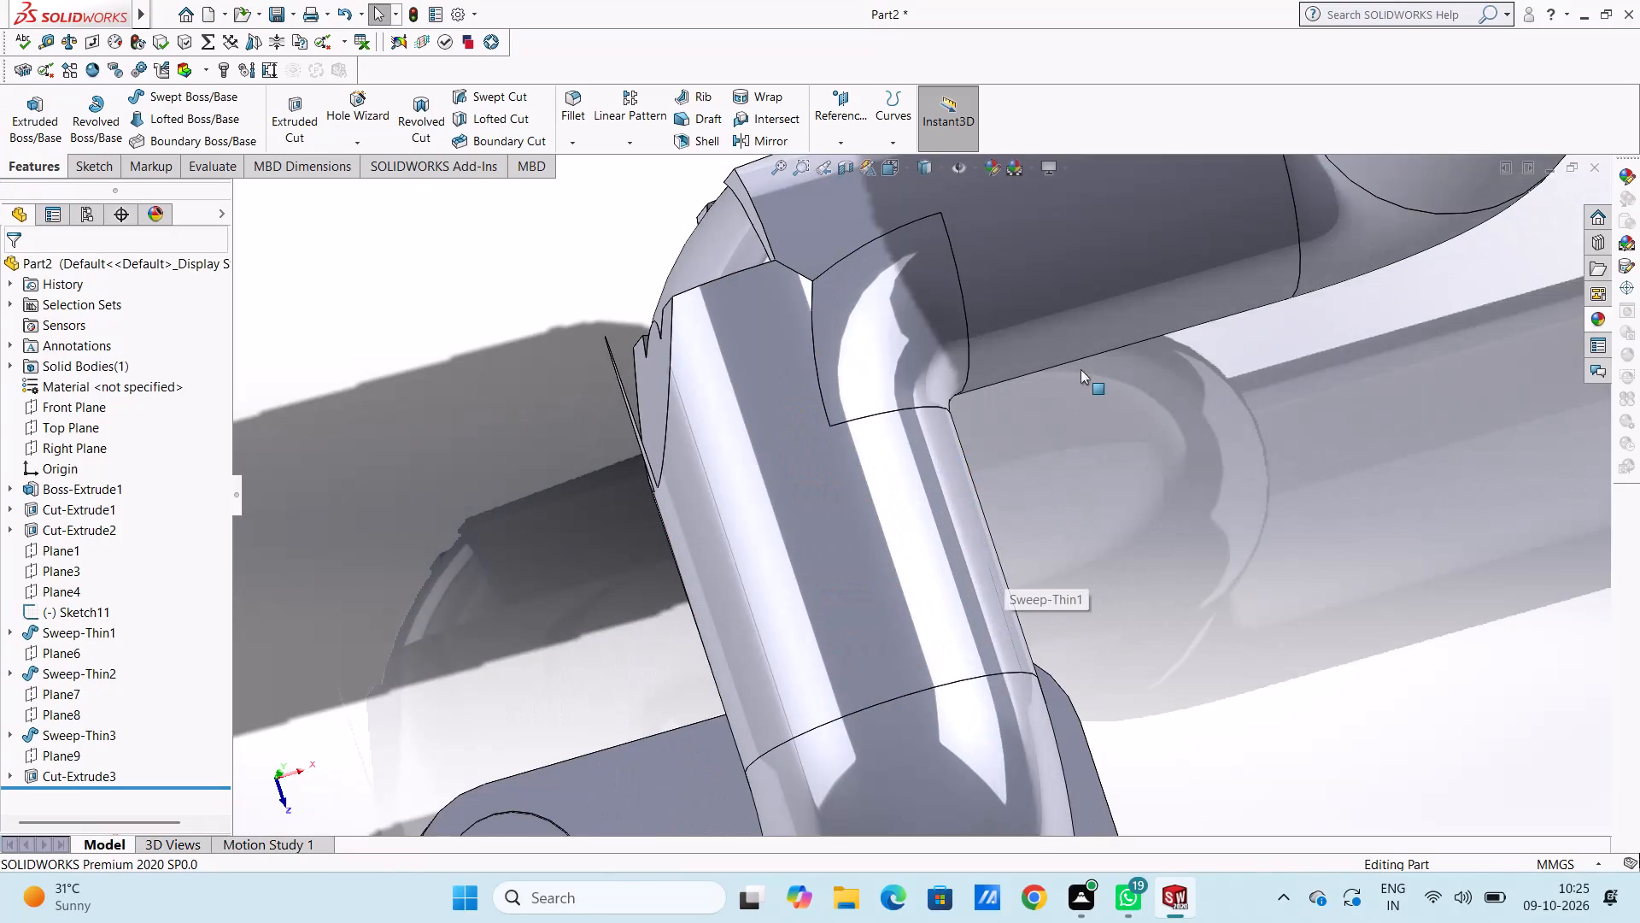
pyautogui.moveTo(1141, 418); pyautogui.dragTo(1204, 509, button='middle')
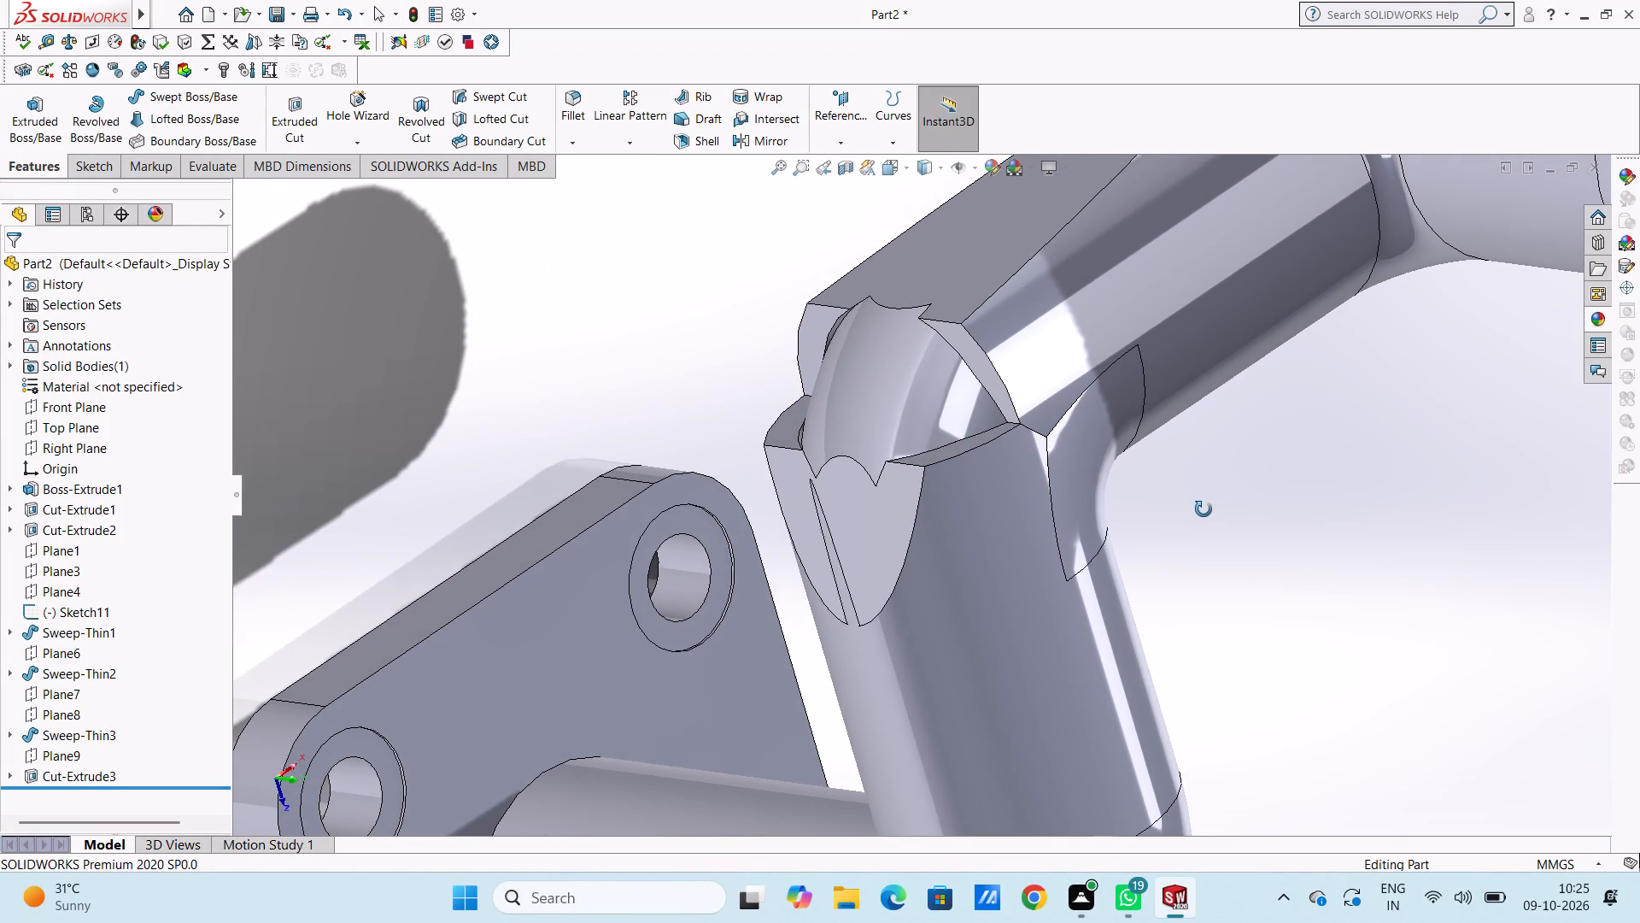
pyautogui.moveTo(1204, 509); pyautogui.dragTo(1180, 513, button='middle')
pyautogui.scroll(2, 1180, 510)
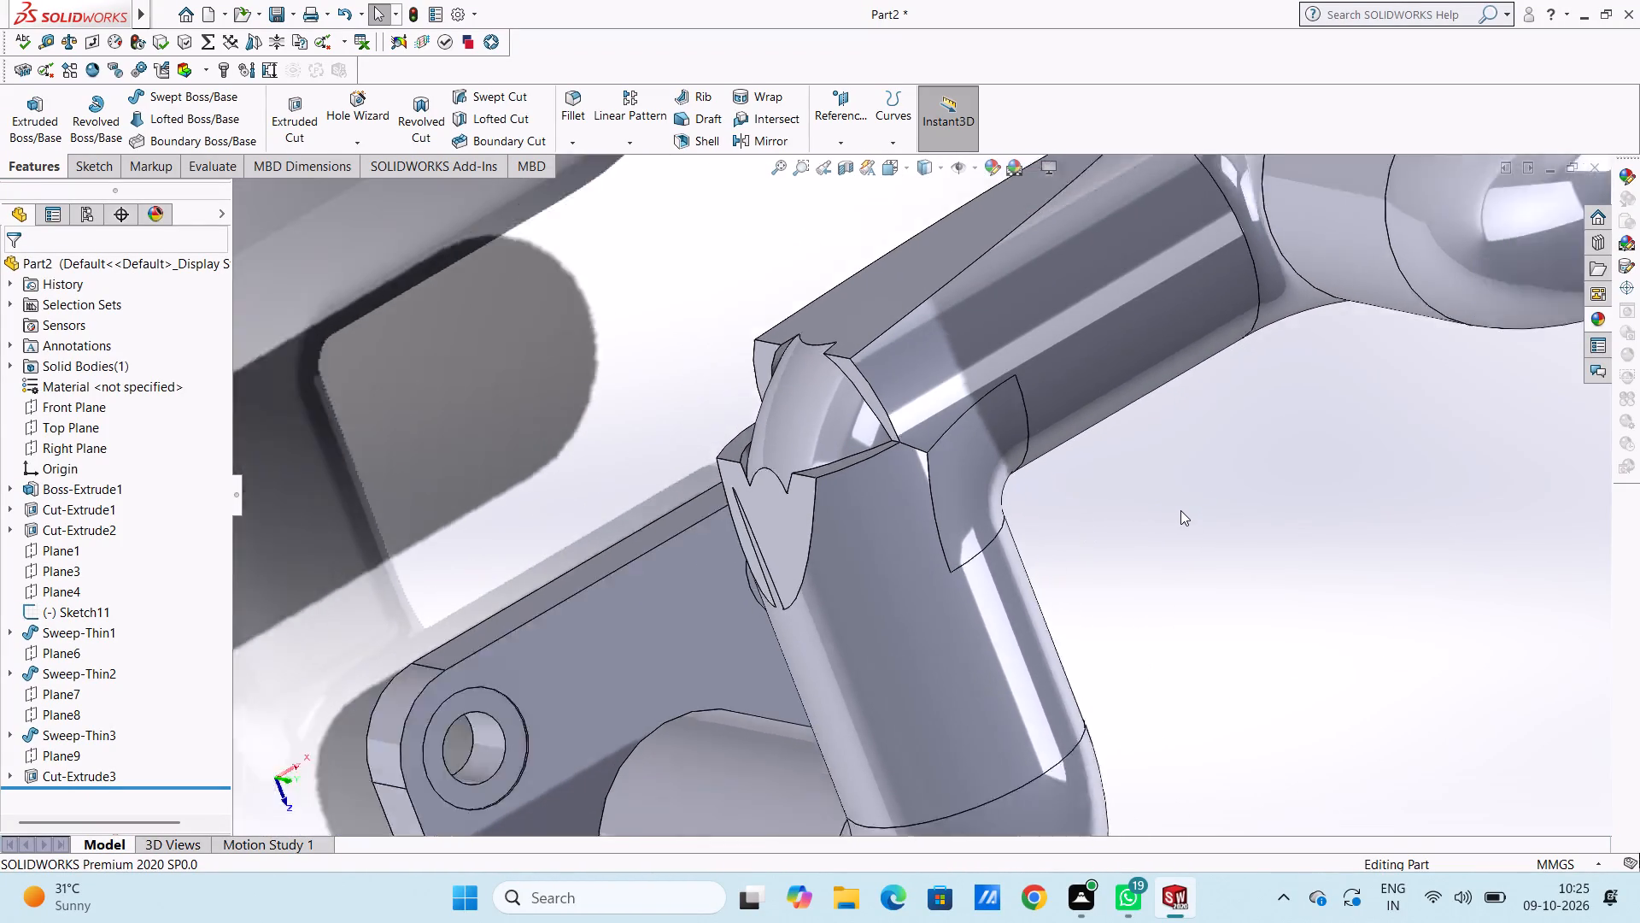
pyautogui.scroll(3, 1180, 510)
pyautogui.moveTo(1260, 565); pyautogui.dragTo(1250, 520, button='middle')
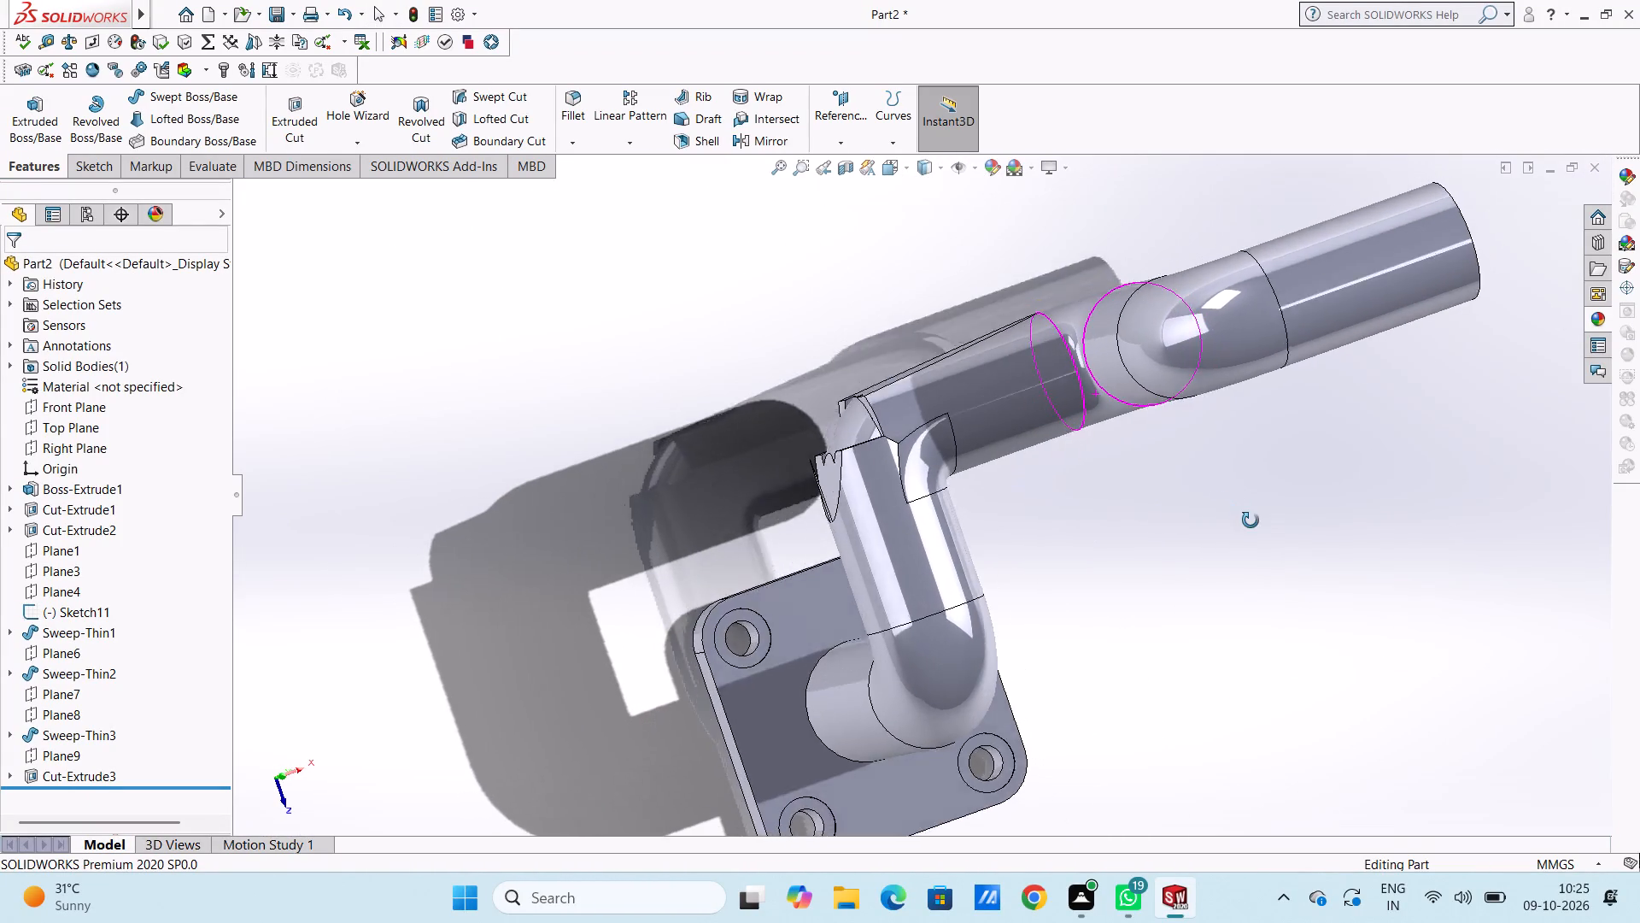
pyautogui.moveTo(1250, 520); pyautogui.dragTo(1227, 527, button='middle')
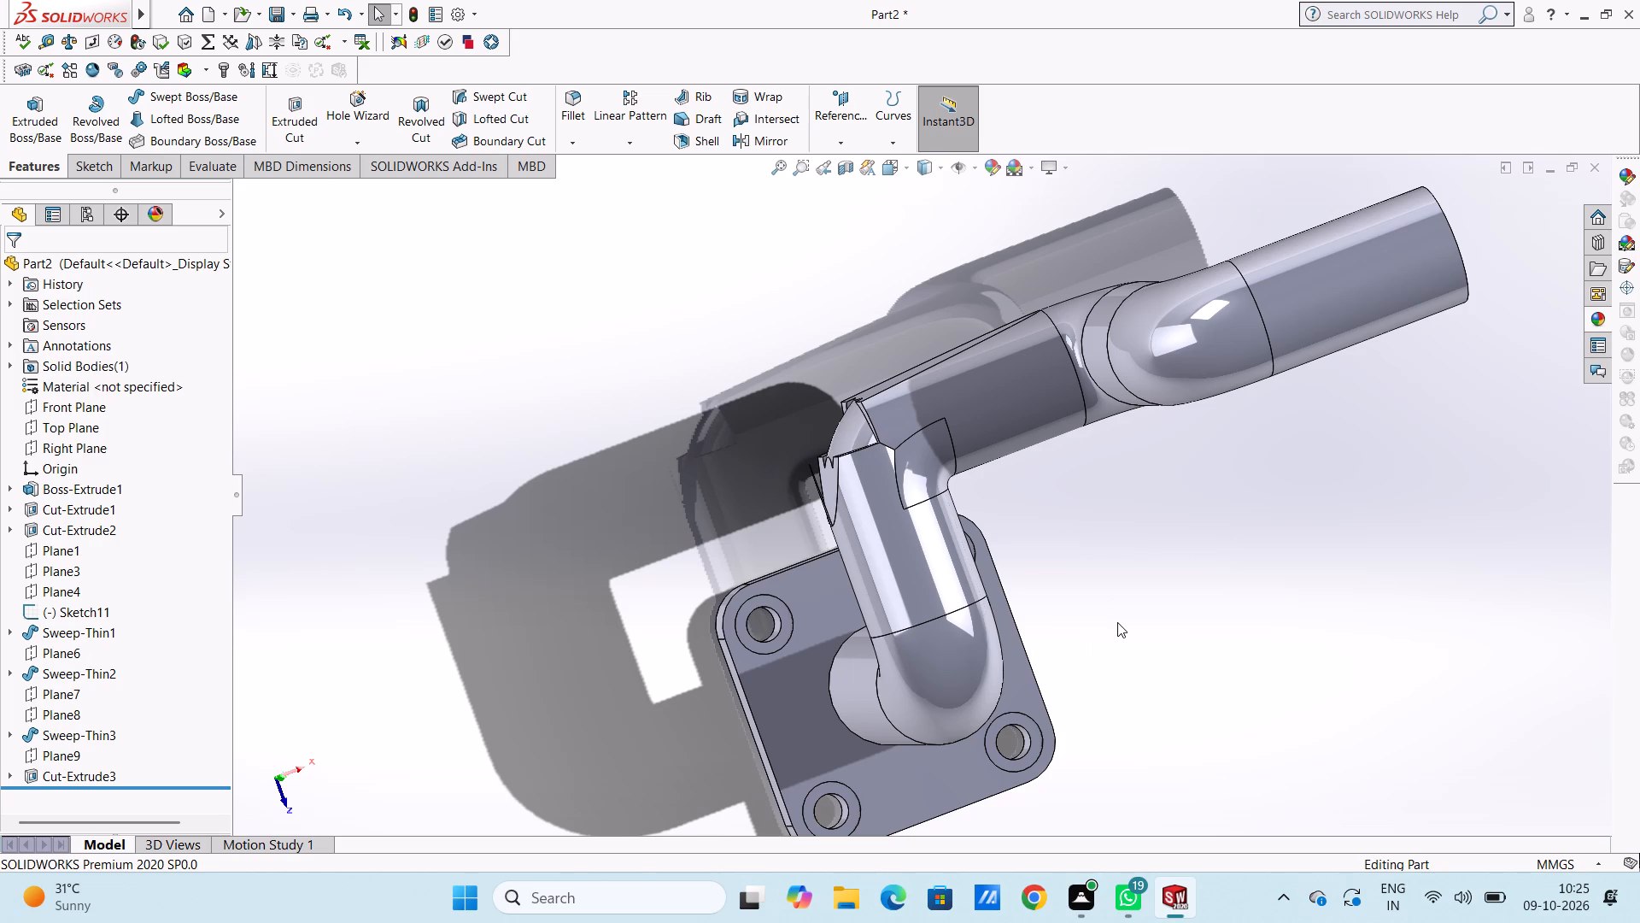
# Undo the corner cut and the lines of its sketch.
pyautogui.hotkey('ctrl', 'z')
pyautogui.hotkey('ctrl', 'z')
pyautogui.hotkey('ctrl', 'z')
pyautogui.hotkey('ctrl', 'z')
pyautogui.hotkey('ctrl', 'z')
pyautogui.hotkey('ctrl', 'z')
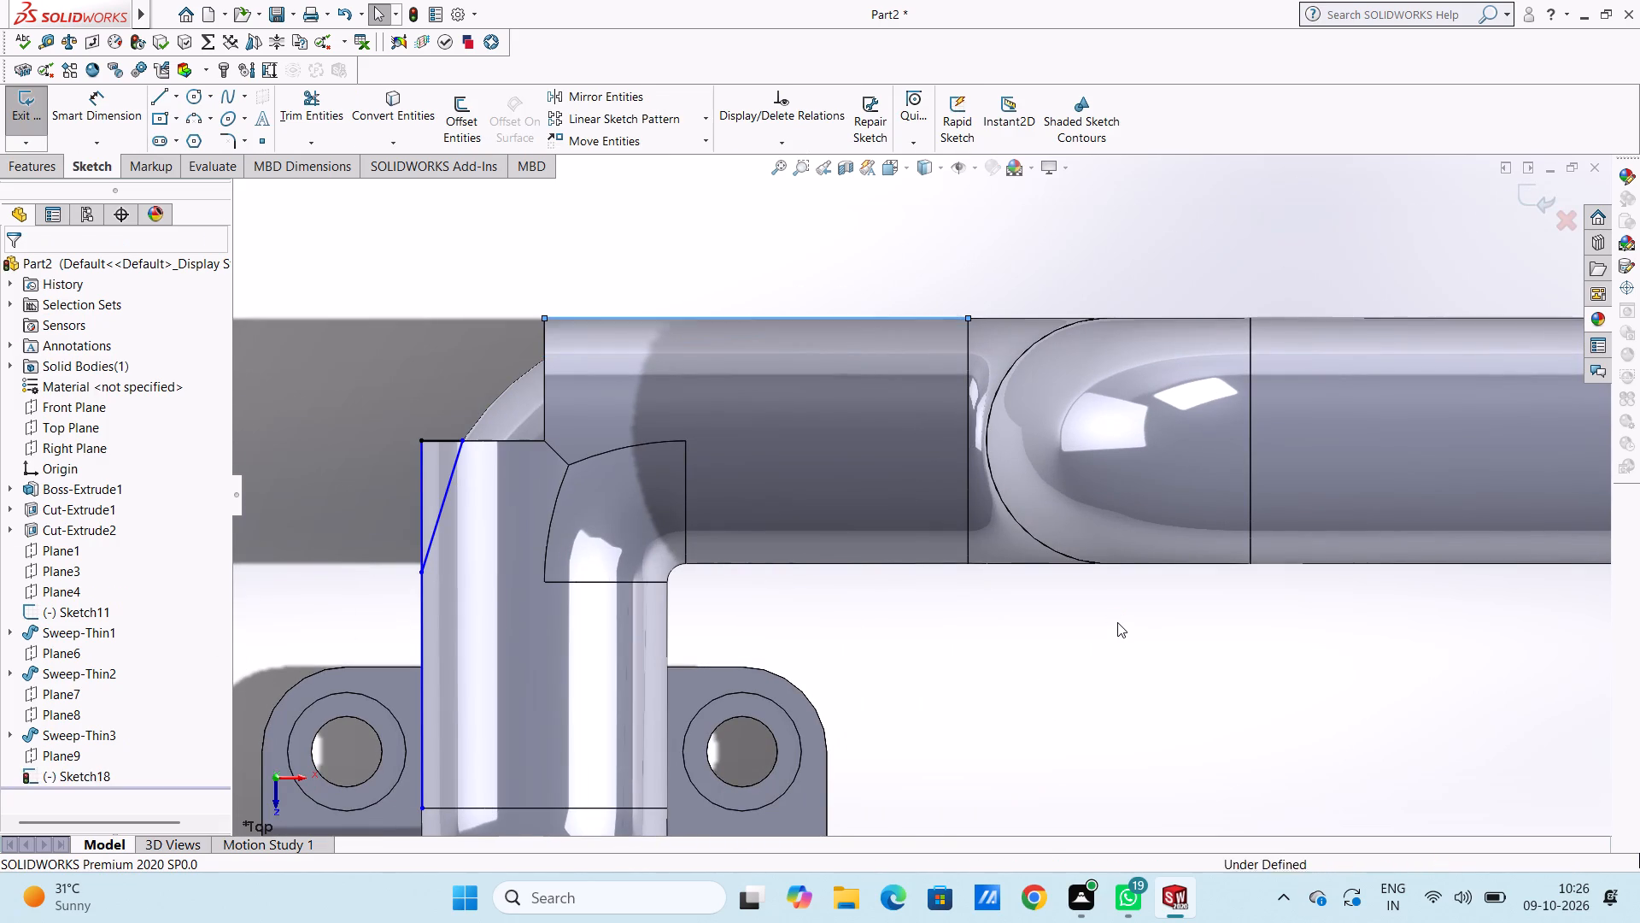
pyautogui.hotkey('ctrl', 'z')
pyautogui.hotkey('ctrl', 'z')
pyautogui.hotkey('ctrl', 'z')
pyautogui.hotkey('ctrl', 'z')
pyautogui.hotkey('ctrl', 'z')
pyautogui.hotkey('ctrl', 'z')
pyautogui.hotkey('ctrl', 'z')
pyautogui.hotkey('ctrl', 'z')
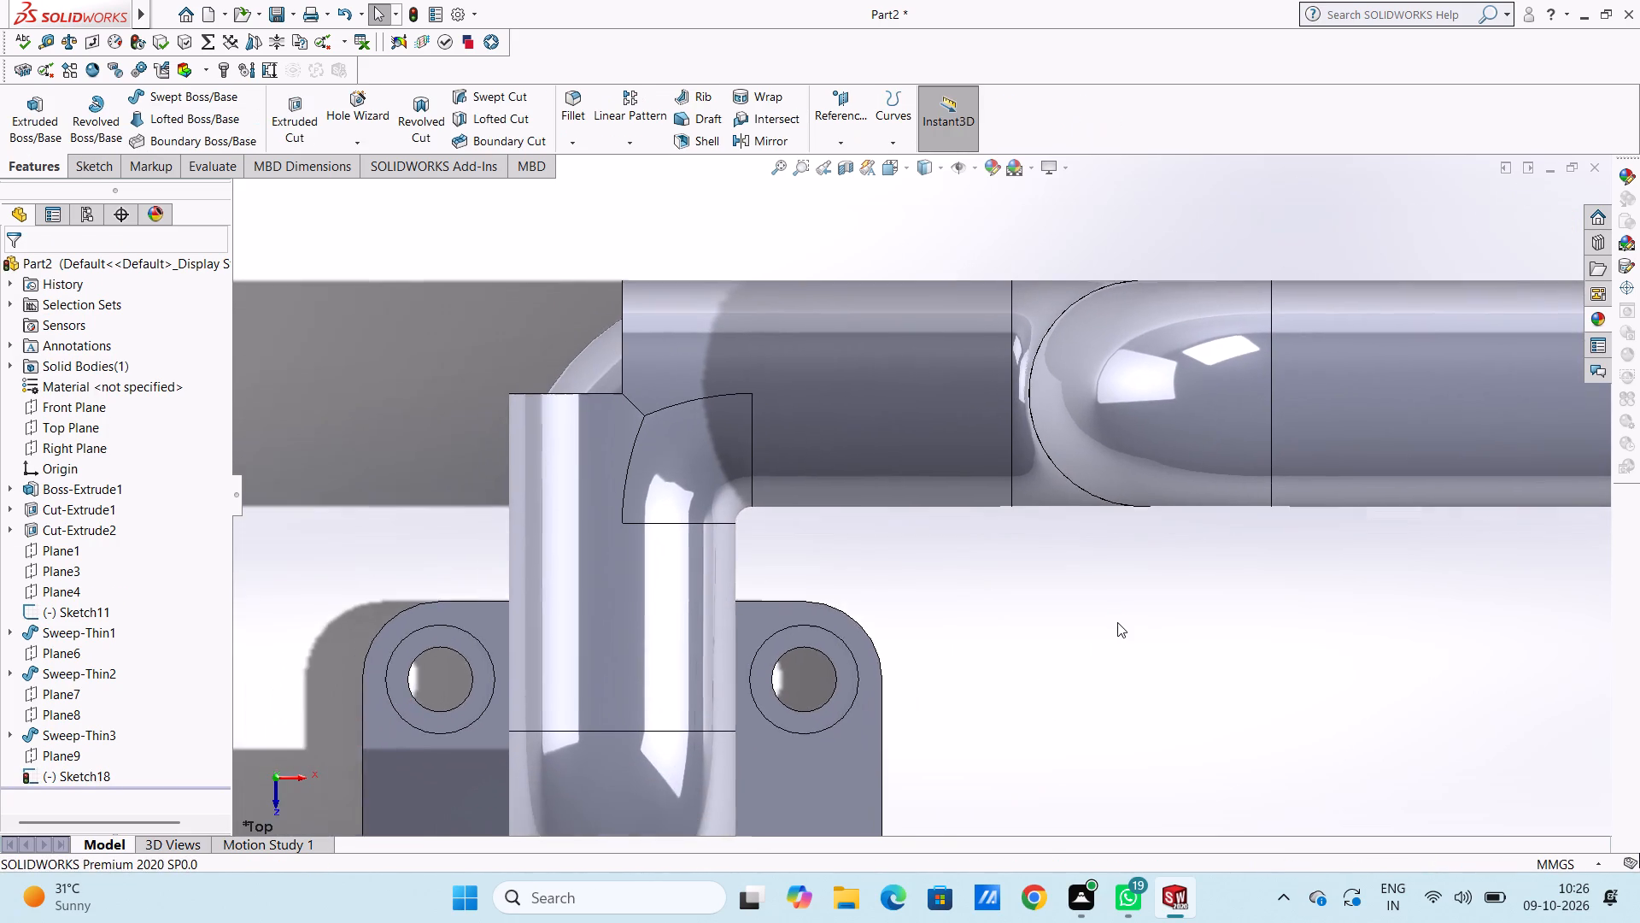
# Keep undoing the earlier operations back to the circular profile sketch at the pipe bend.
pyautogui.hotkey('ctrl', 'z')
pyautogui.hotkey('ctrl', 'z')
pyautogui.hotkey('ctrl', 'z')
pyautogui.hotkey('ctrl', 'z')
pyautogui.hotkey('ctrl', 'z')
pyautogui.hotkey('ctrl', 'z')
pyautogui.hotkey('ctrl', 'z')
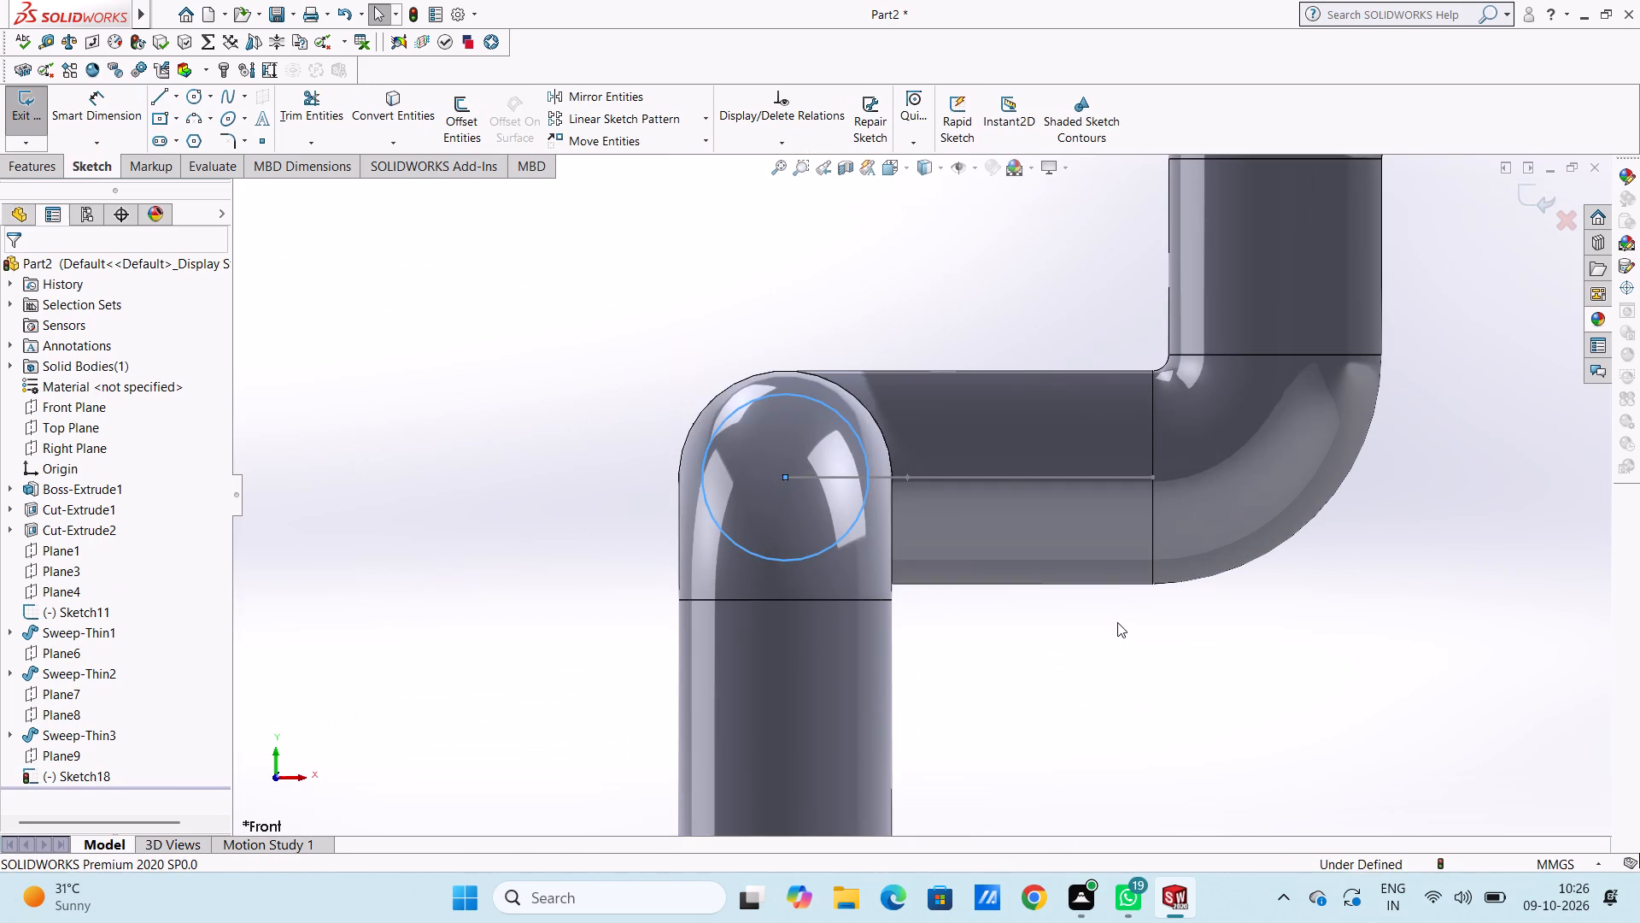
# Undo the operations from the bend profile sketch back past the third thin sweep to Sketch14.
pyautogui.hotkey('ctrl', 'z')
pyautogui.hotkey('ctrl', 'z')
pyautogui.hotkey('ctrl', 'z')
pyautogui.hotkey('ctrl', 'z')
pyautogui.hotkey('ctrl', 'z')
pyautogui.hotkey('ctrl', 'z')
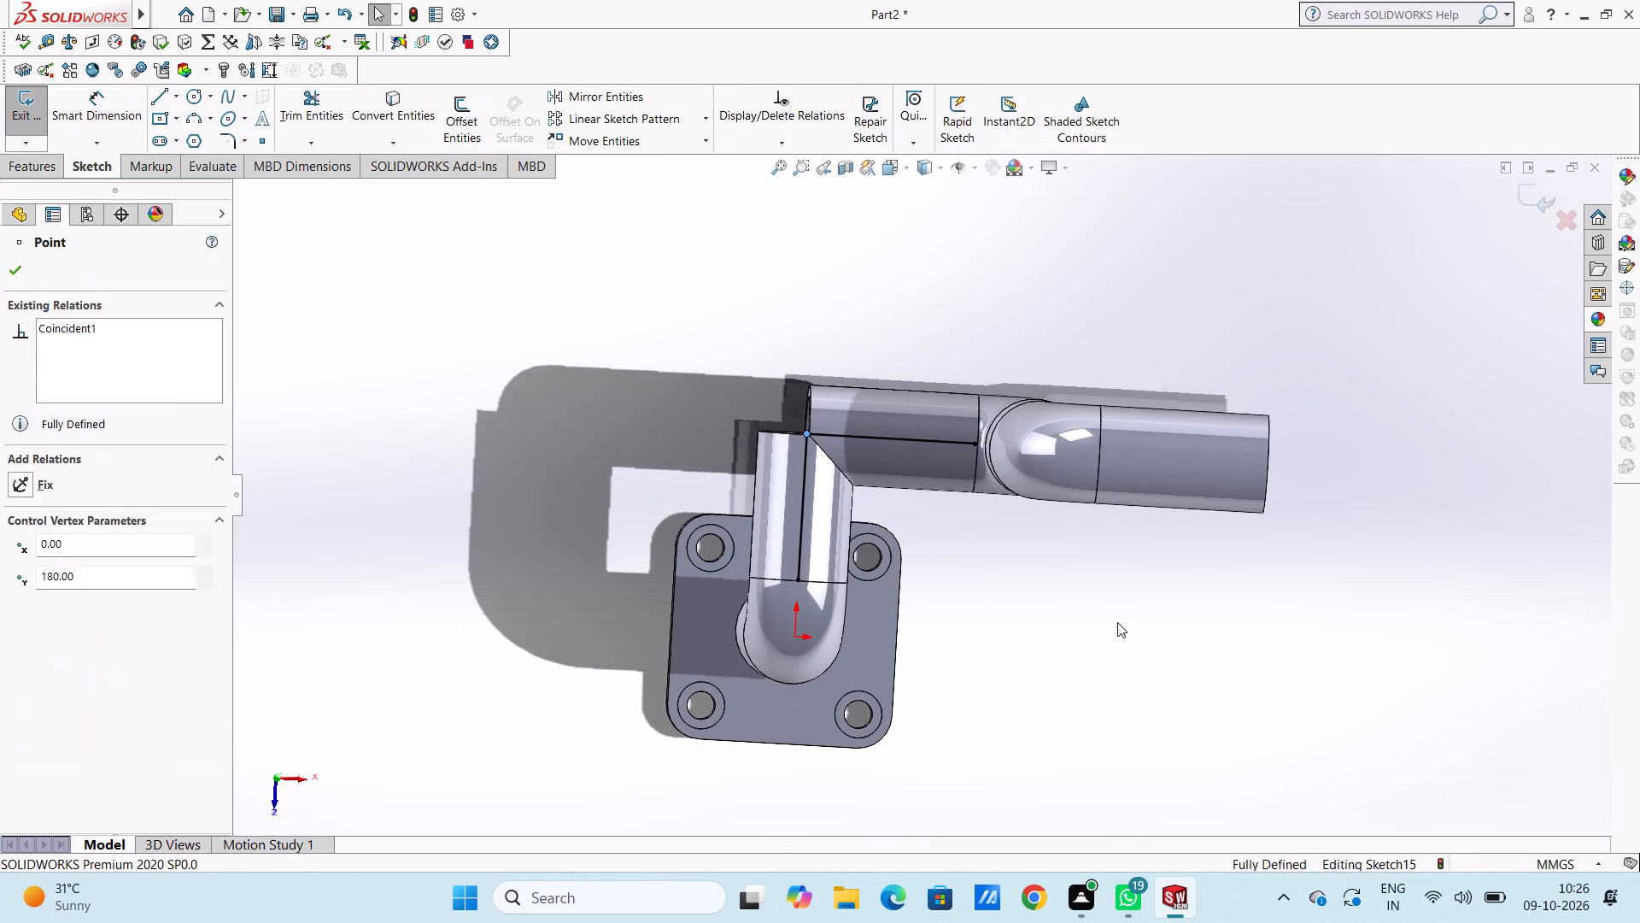
pyautogui.hotkey('ctrl', 'z')
pyautogui.hotkey('ctrl', 'z')
pyautogui.hotkey('ctrl', 'z')
pyautogui.hotkey('ctrl', 'z')
pyautogui.hotkey('ctrl', 'z')
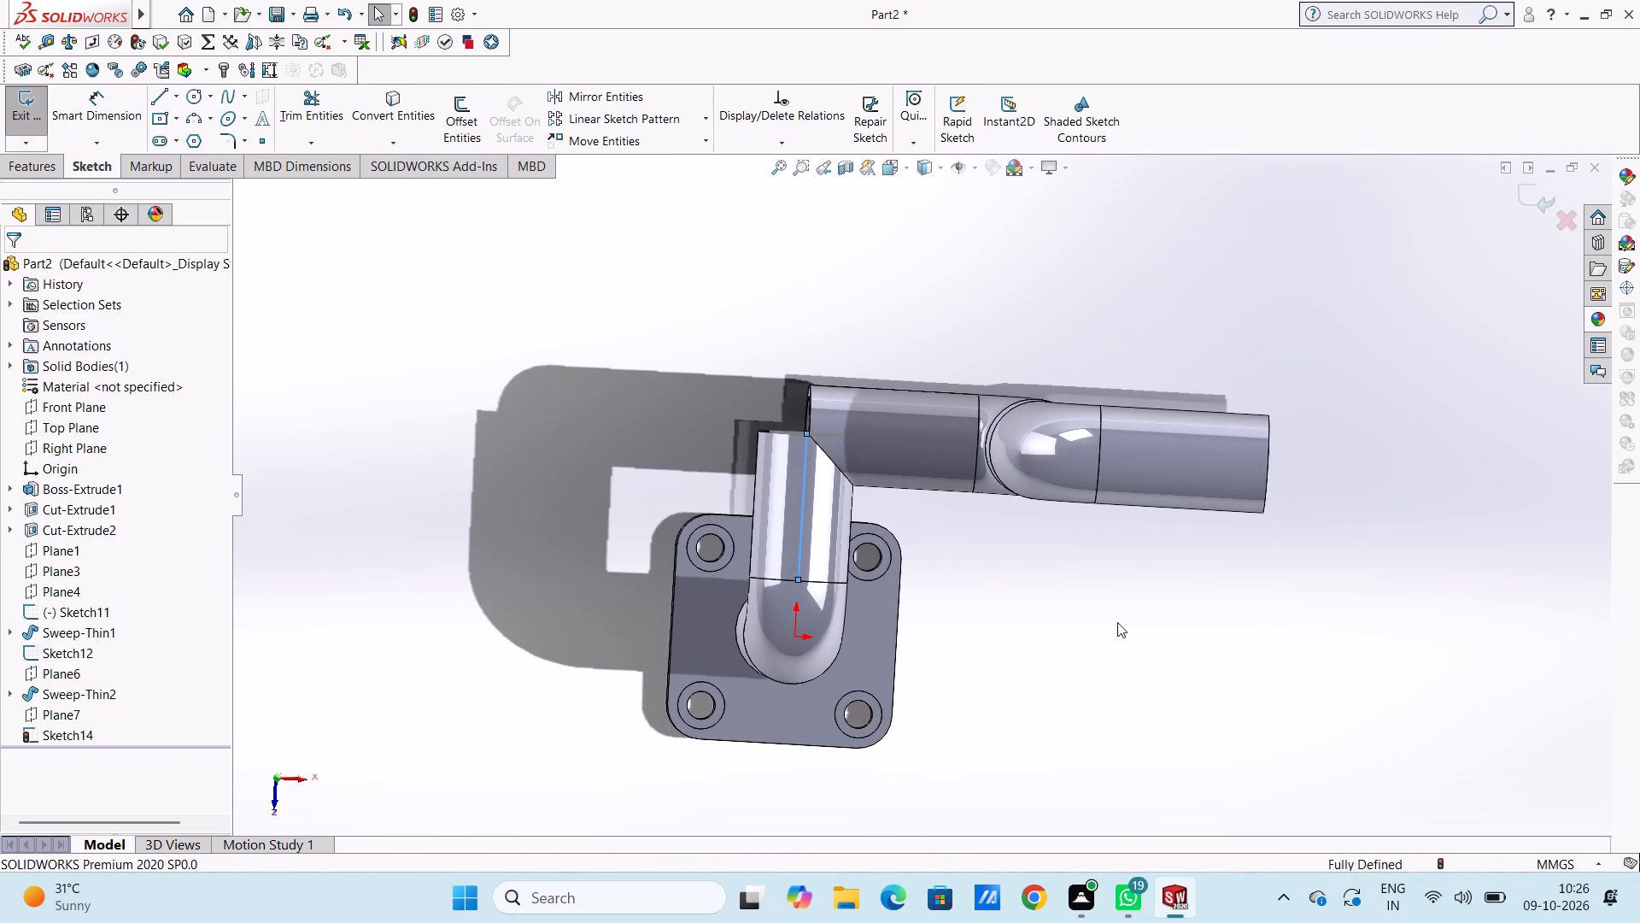
# Keep undoing past the first two thin sweeps, back to the bare flange with its pipe profile and path sketches.
pyautogui.hotkey('ctrl', 'z')
pyautogui.hotkey('ctrl', 'z')
pyautogui.hotkey('ctrl', 'z')
pyautogui.hotkey('ctrl', 'z')
pyautogui.hotkey('ctrl', 'z')
pyautogui.hotkey('ctrl', 'z')
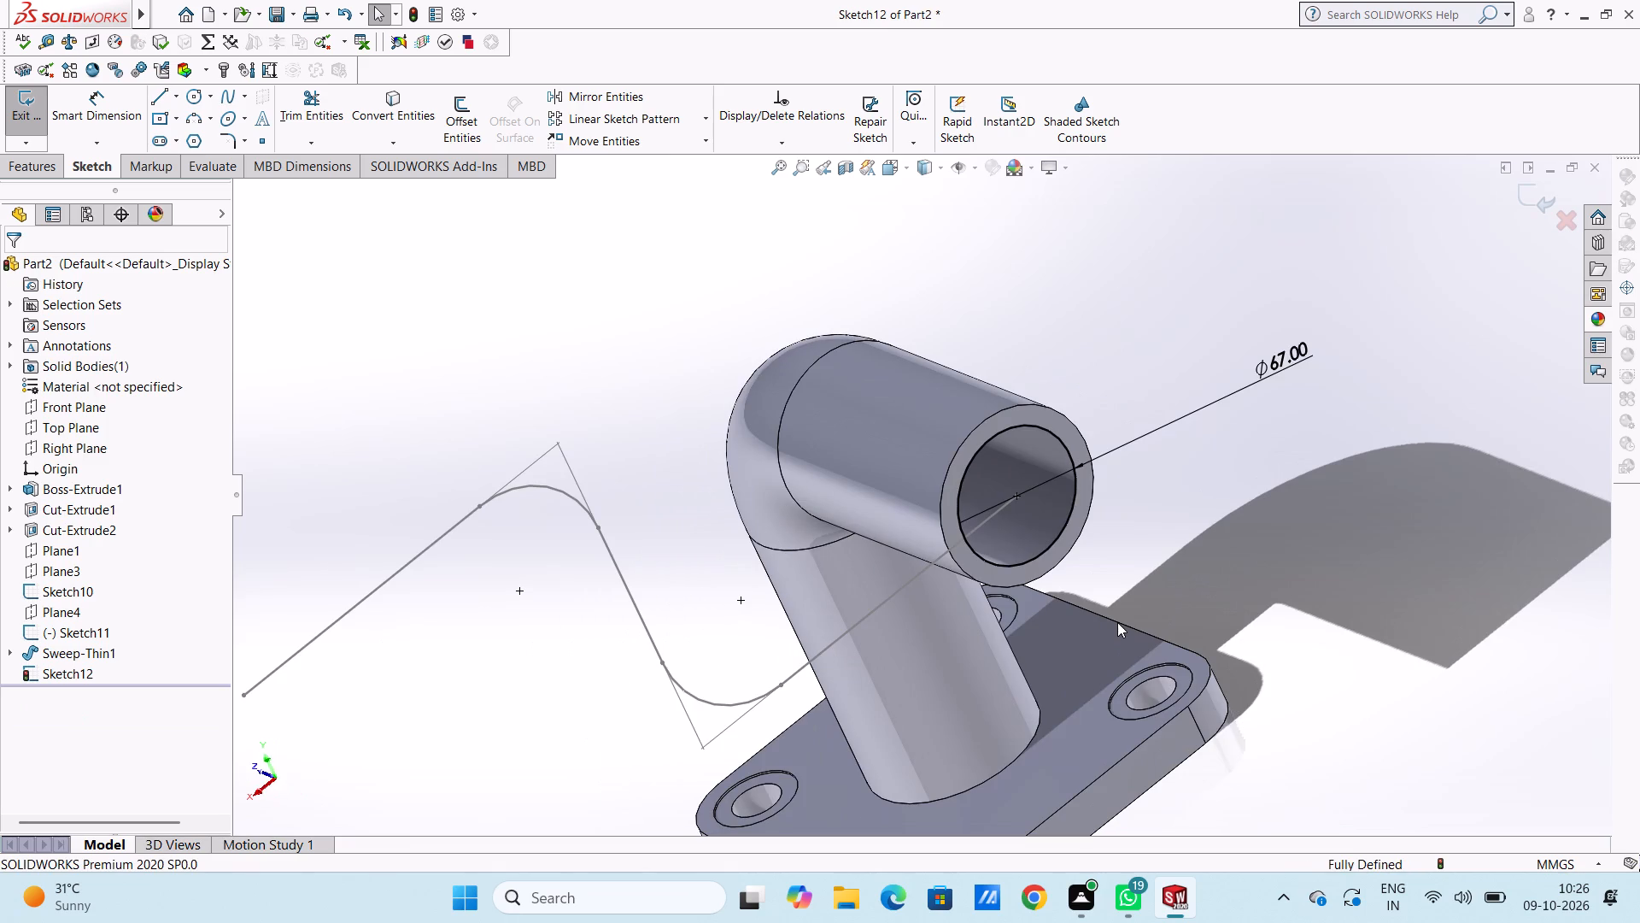
pyautogui.hotkey('ctrl', 'z')
pyautogui.hotkey('ctrl', 'z')
pyautogui.hotkey('ctrl', 'z')
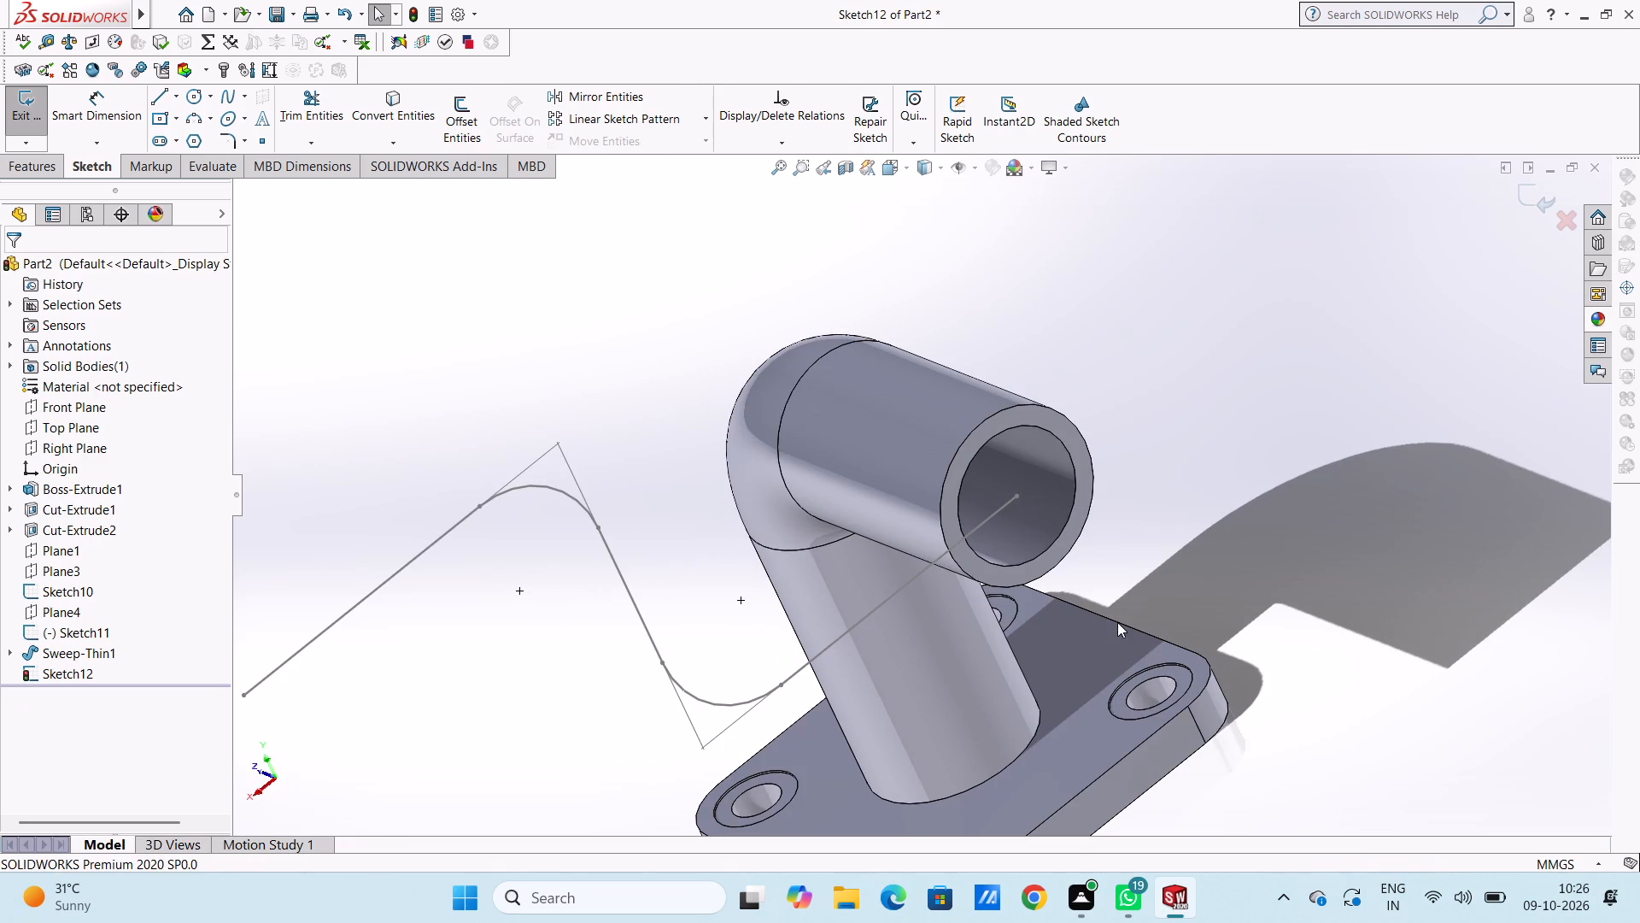
pyautogui.hotkey('ctrl', 'z')
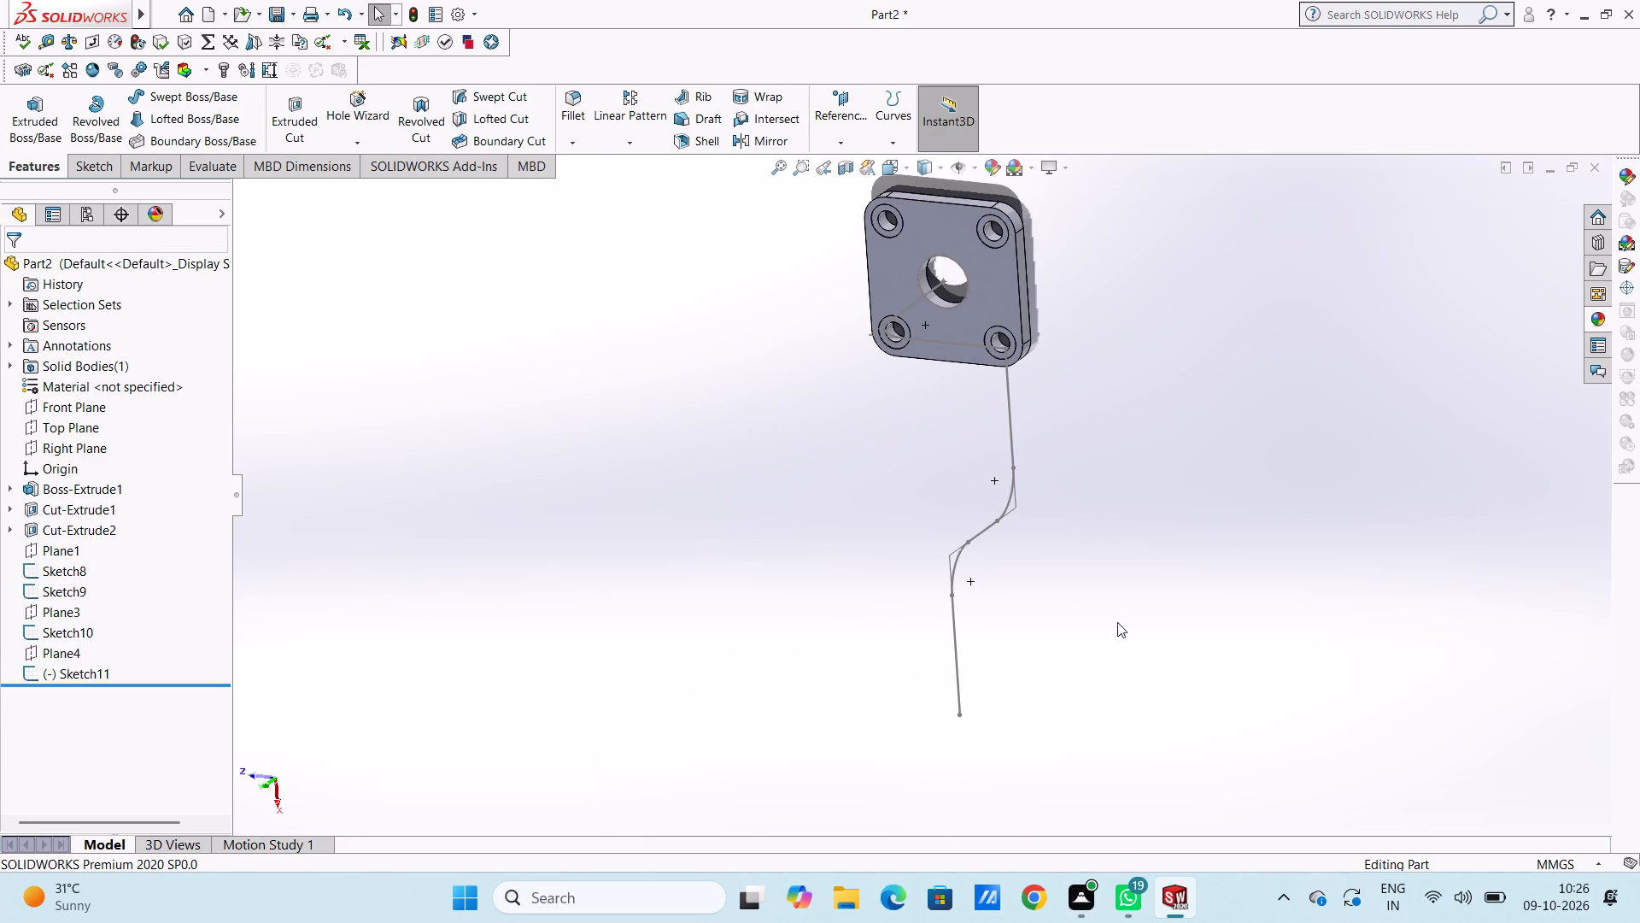
# Examine the flange and the pipe path sketches from several angles.
pyautogui.moveTo(1218, 529); pyautogui.dragTo(1212, 459, button='middle')
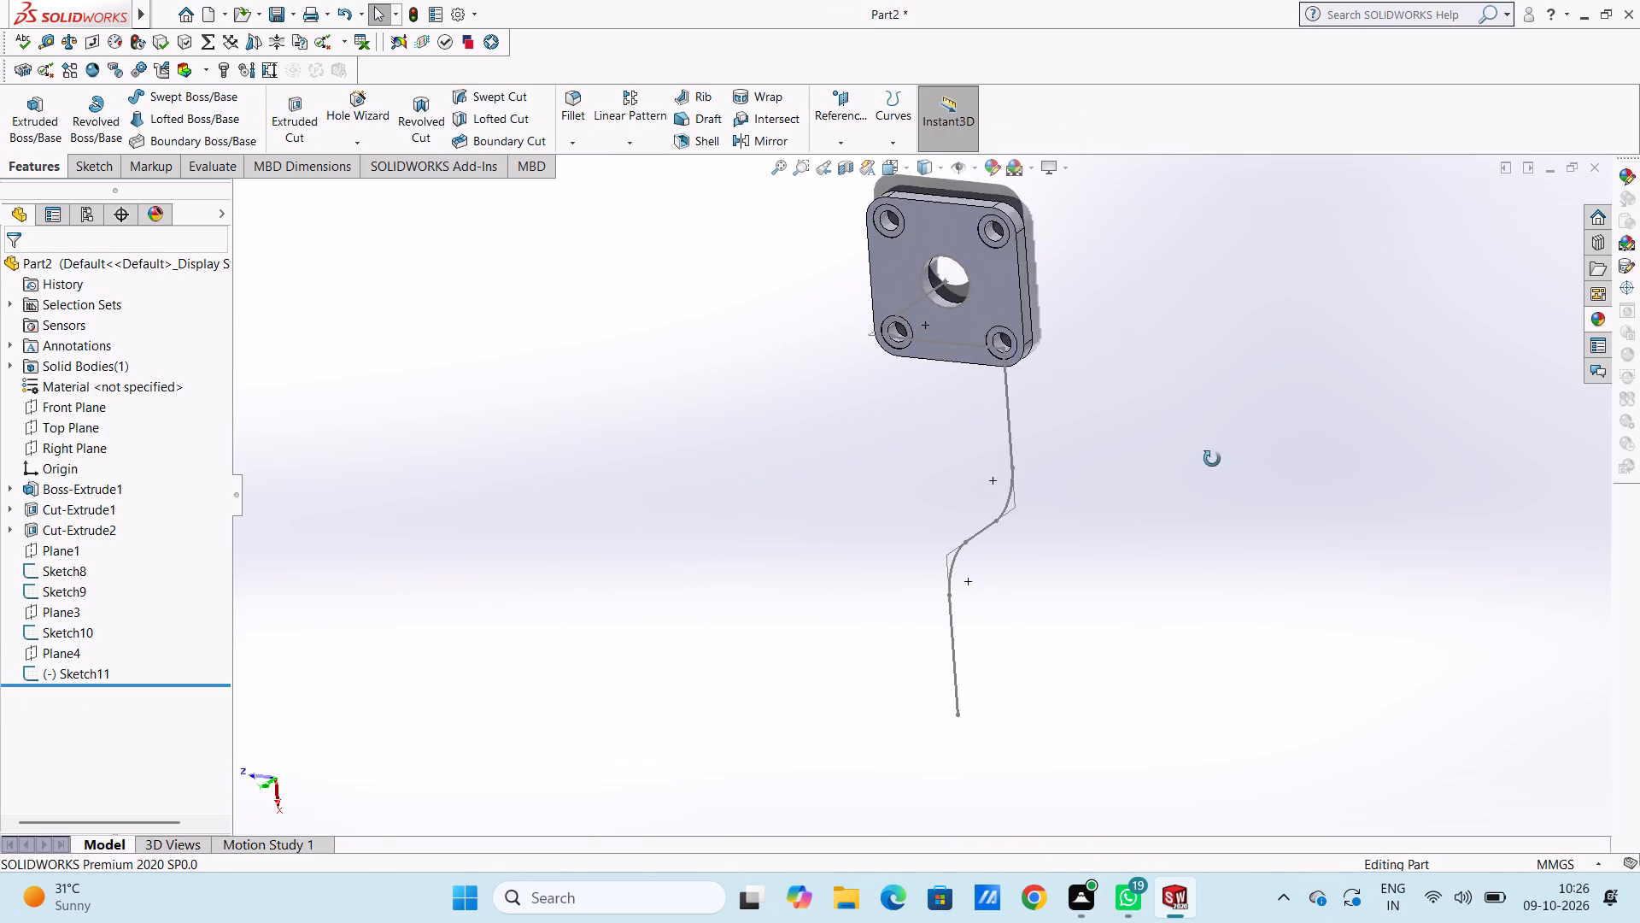
pyautogui.moveTo(1212, 459); pyautogui.dragTo(1353, 225, button='middle')
pyautogui.moveTo(1277, 510); pyautogui.dragTo(1359, 341, button='middle')
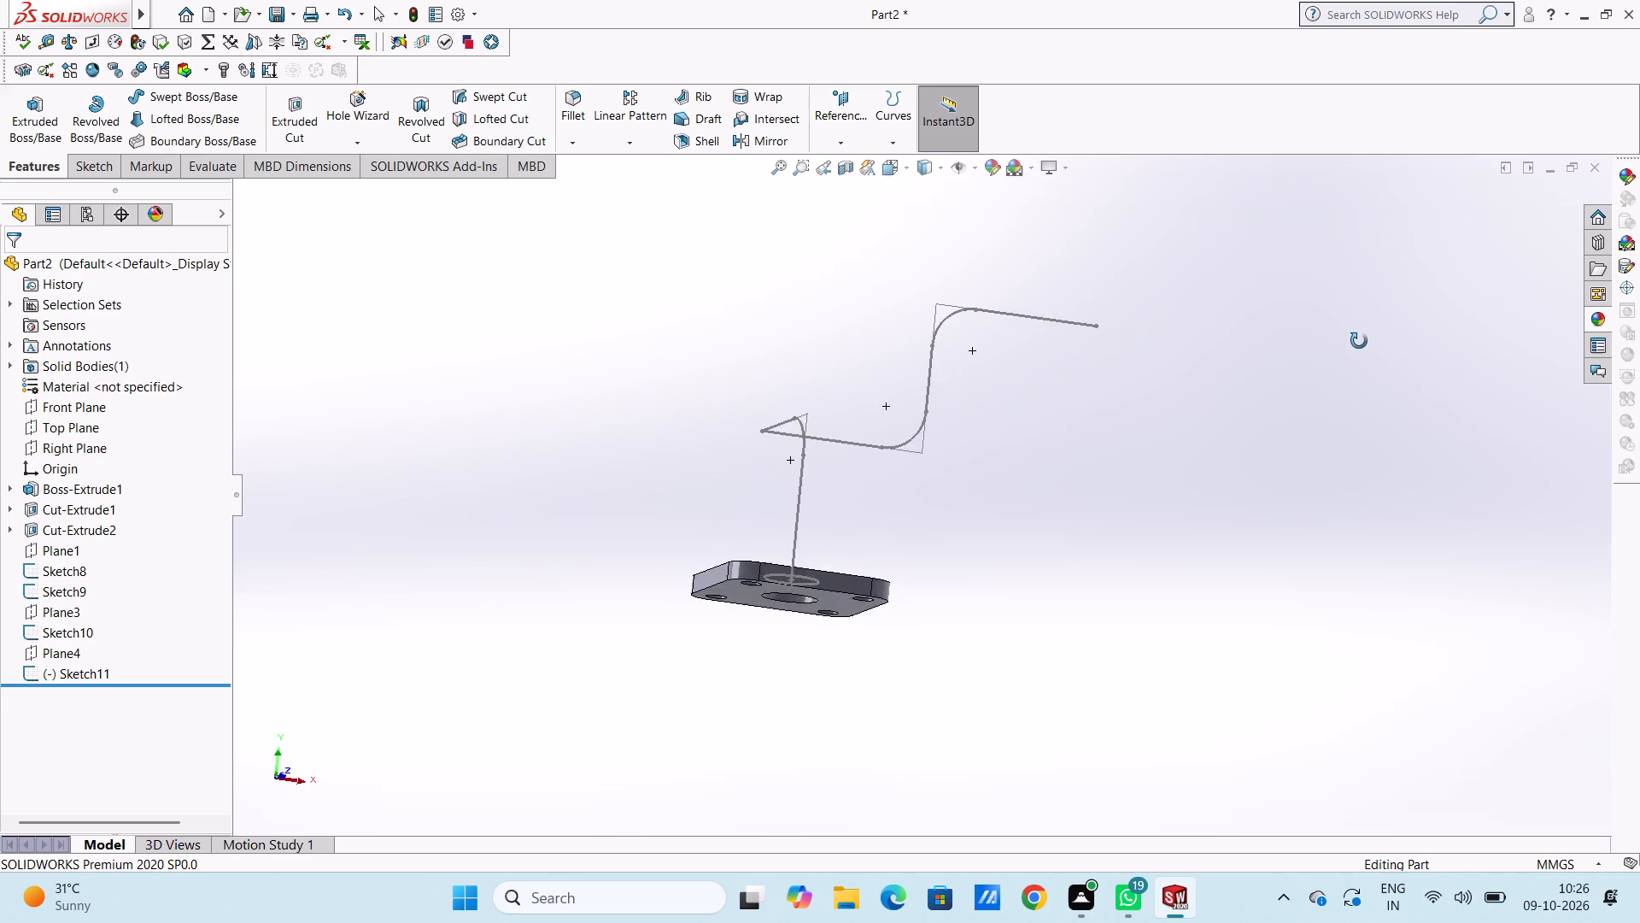
pyautogui.moveTo(1359, 341); pyautogui.dragTo(1239, 547, button='middle')
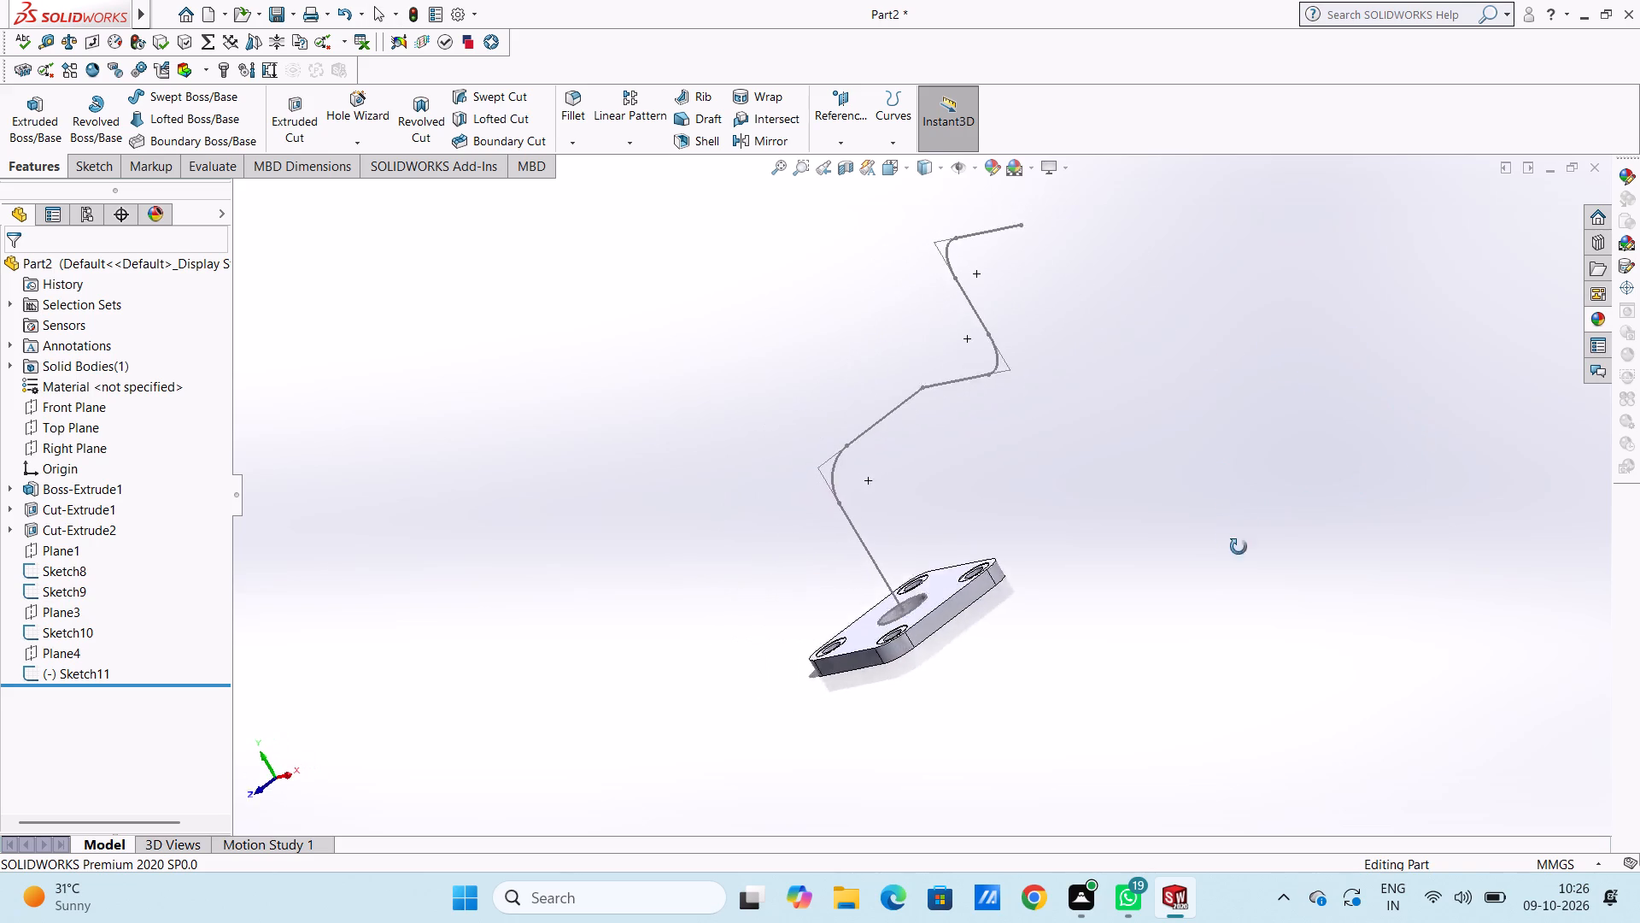
pyautogui.moveTo(1239, 547); pyautogui.dragTo(1323, 501, button='middle')
pyautogui.scroll(-1, 1198, 305)
pyautogui.moveTo(1122, 357); pyautogui.dragTo(1142, 379, button='middle')
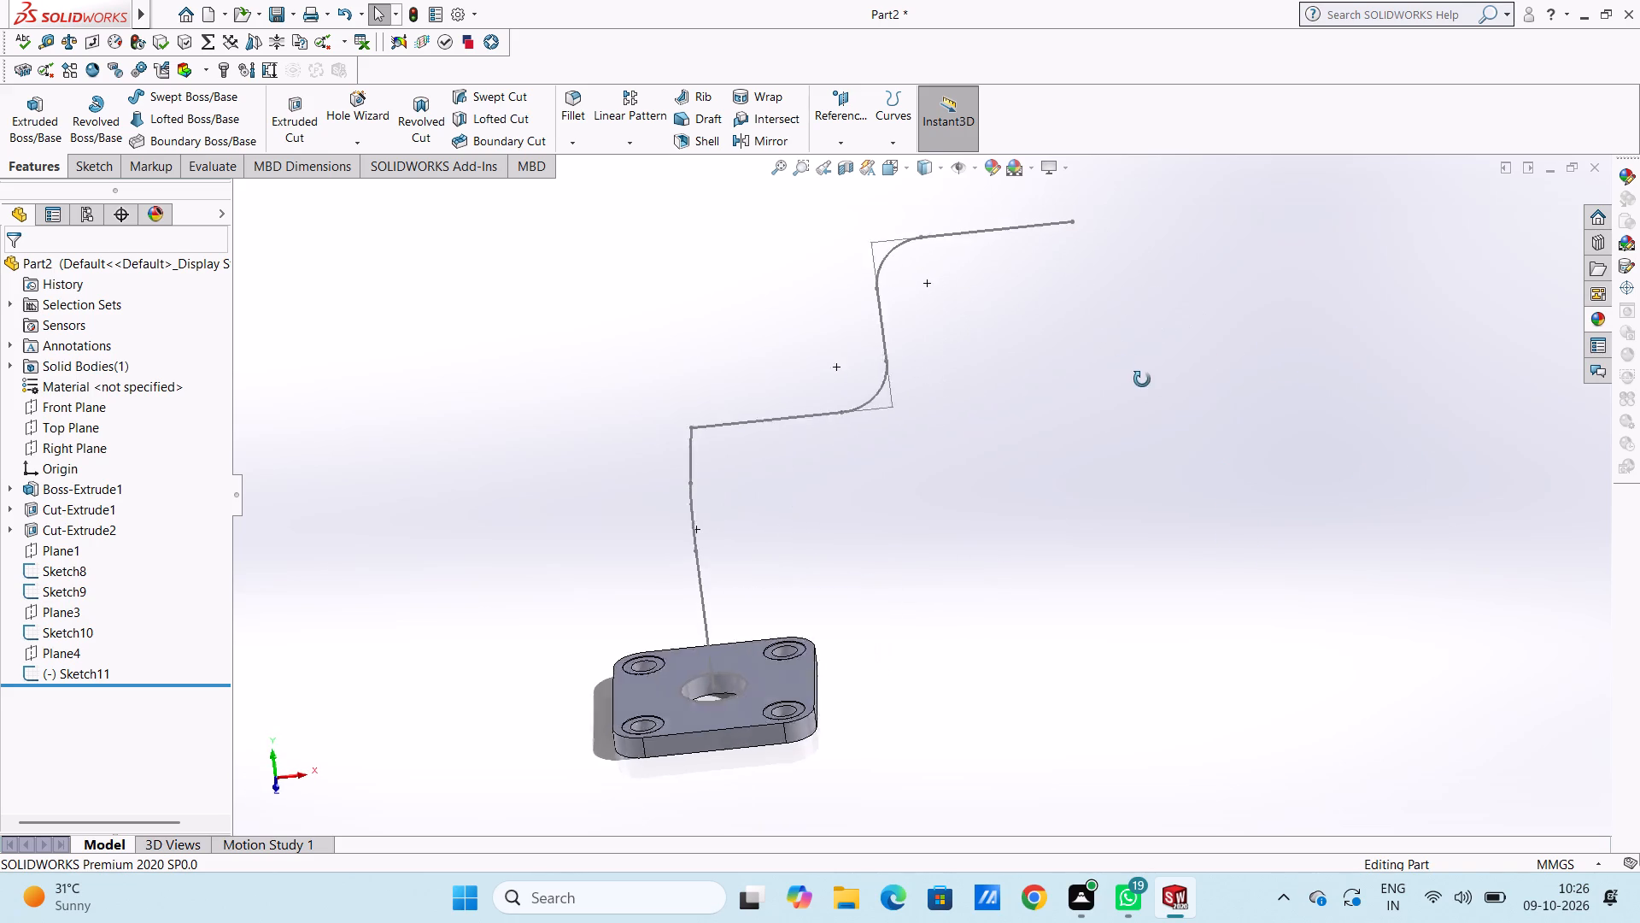
pyautogui.moveTo(1142, 379); pyautogui.dragTo(1126, 398, button='middle')
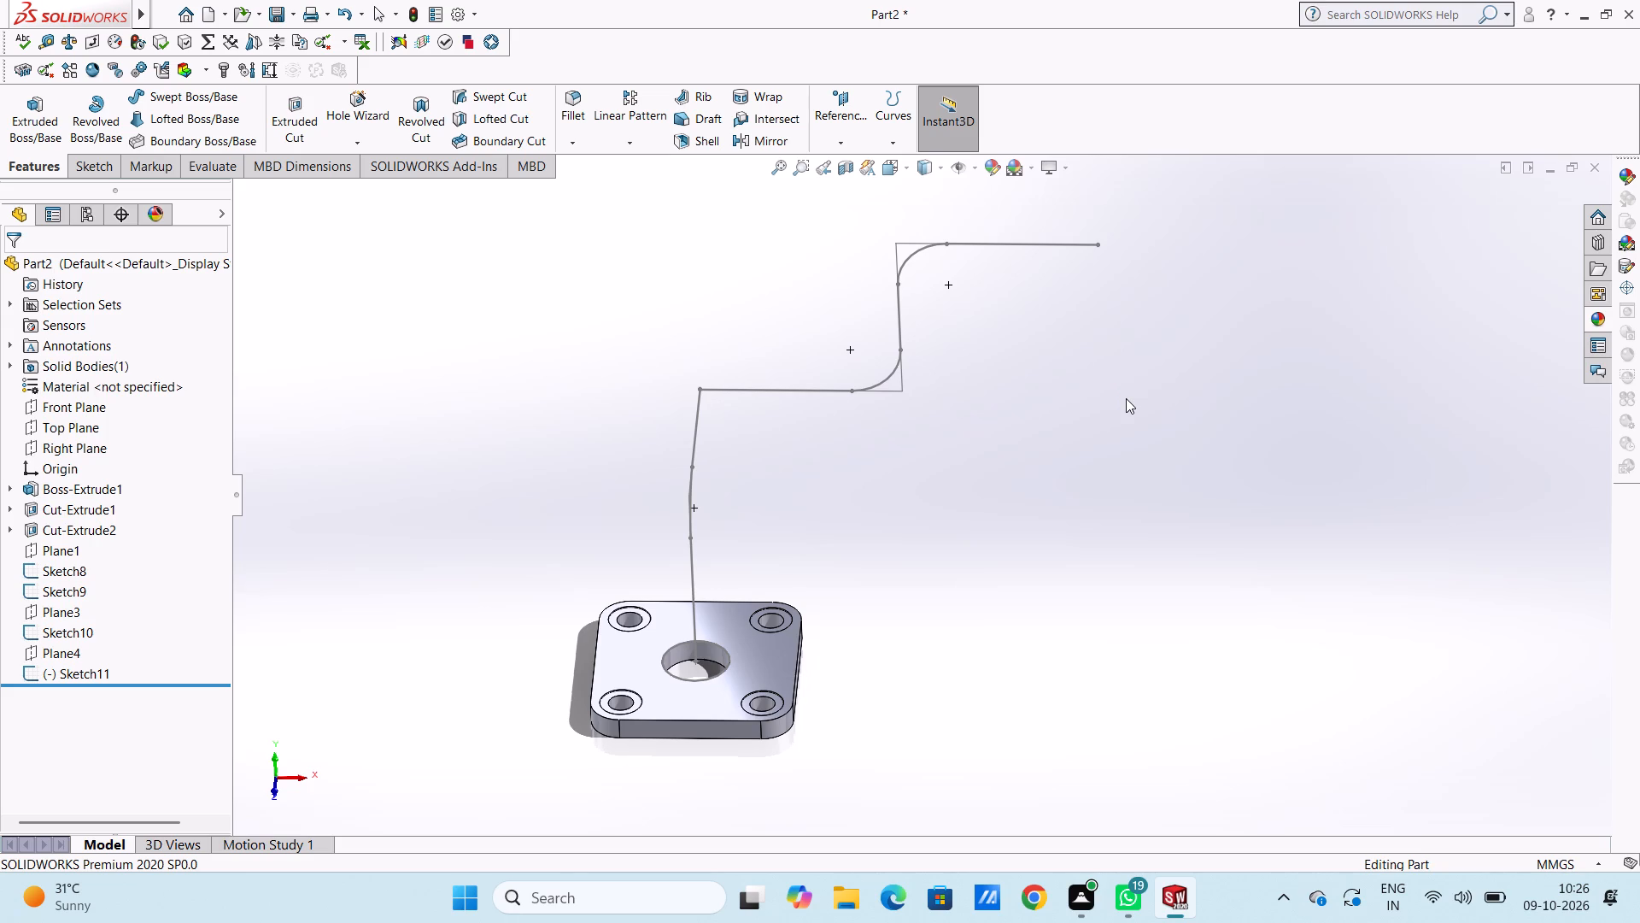
pyautogui.moveTo(941, 487); pyautogui.dragTo(902, 489, button='middle')
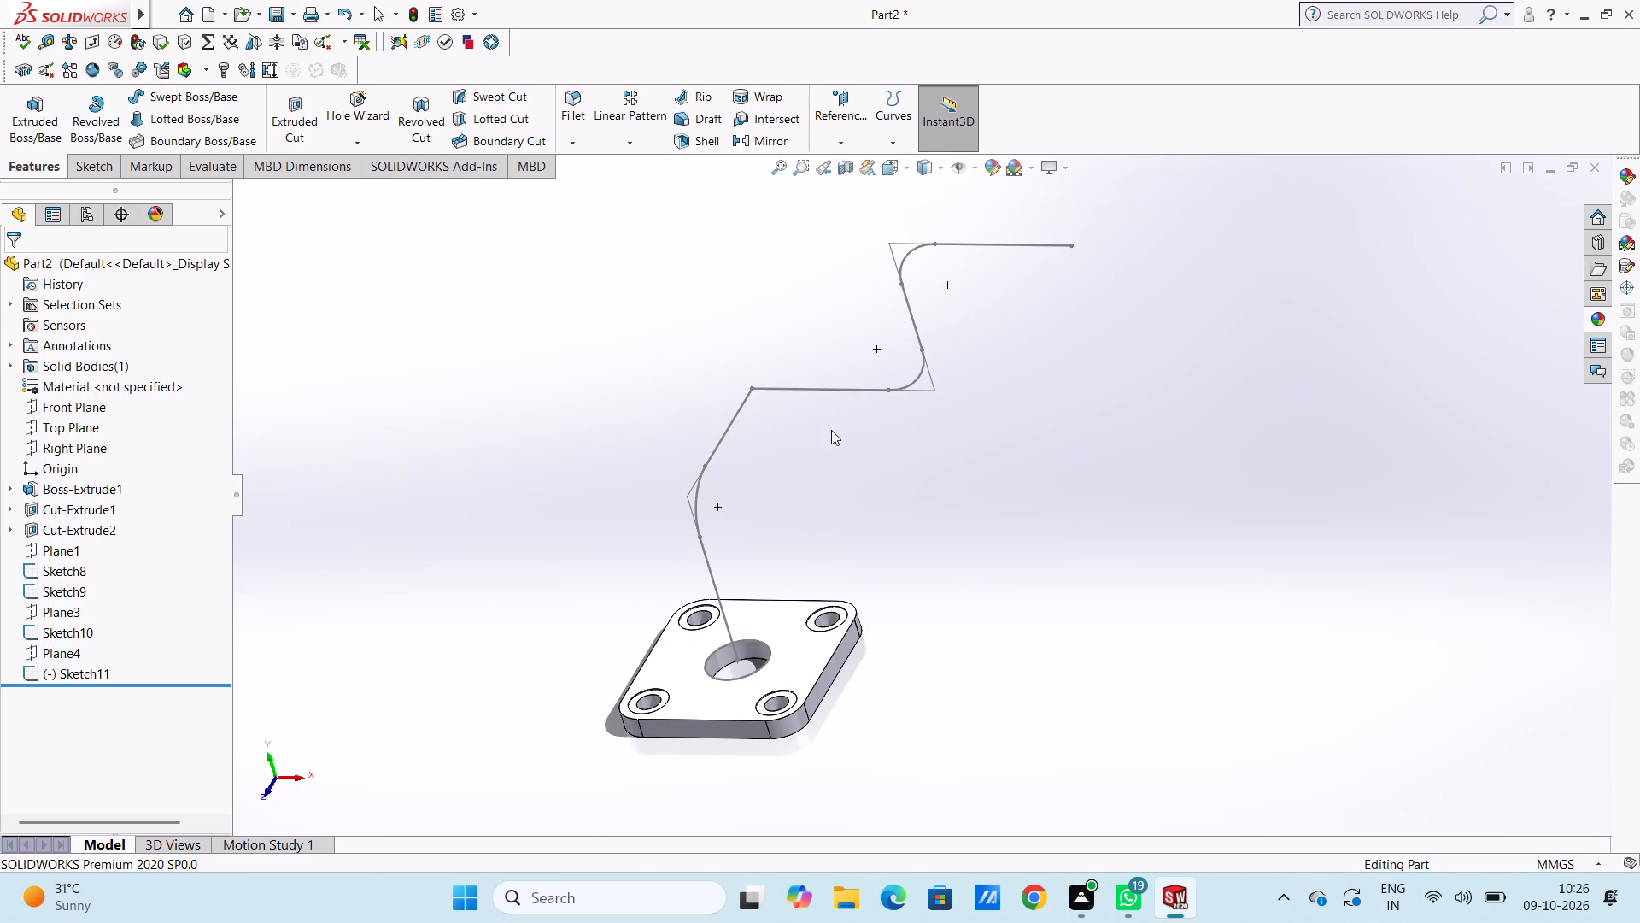
# Sweep the circular profile at the flange bore along the Sketch9 path as a one-direction thin feature 10 mm thick.
pyautogui.click(182, 97)
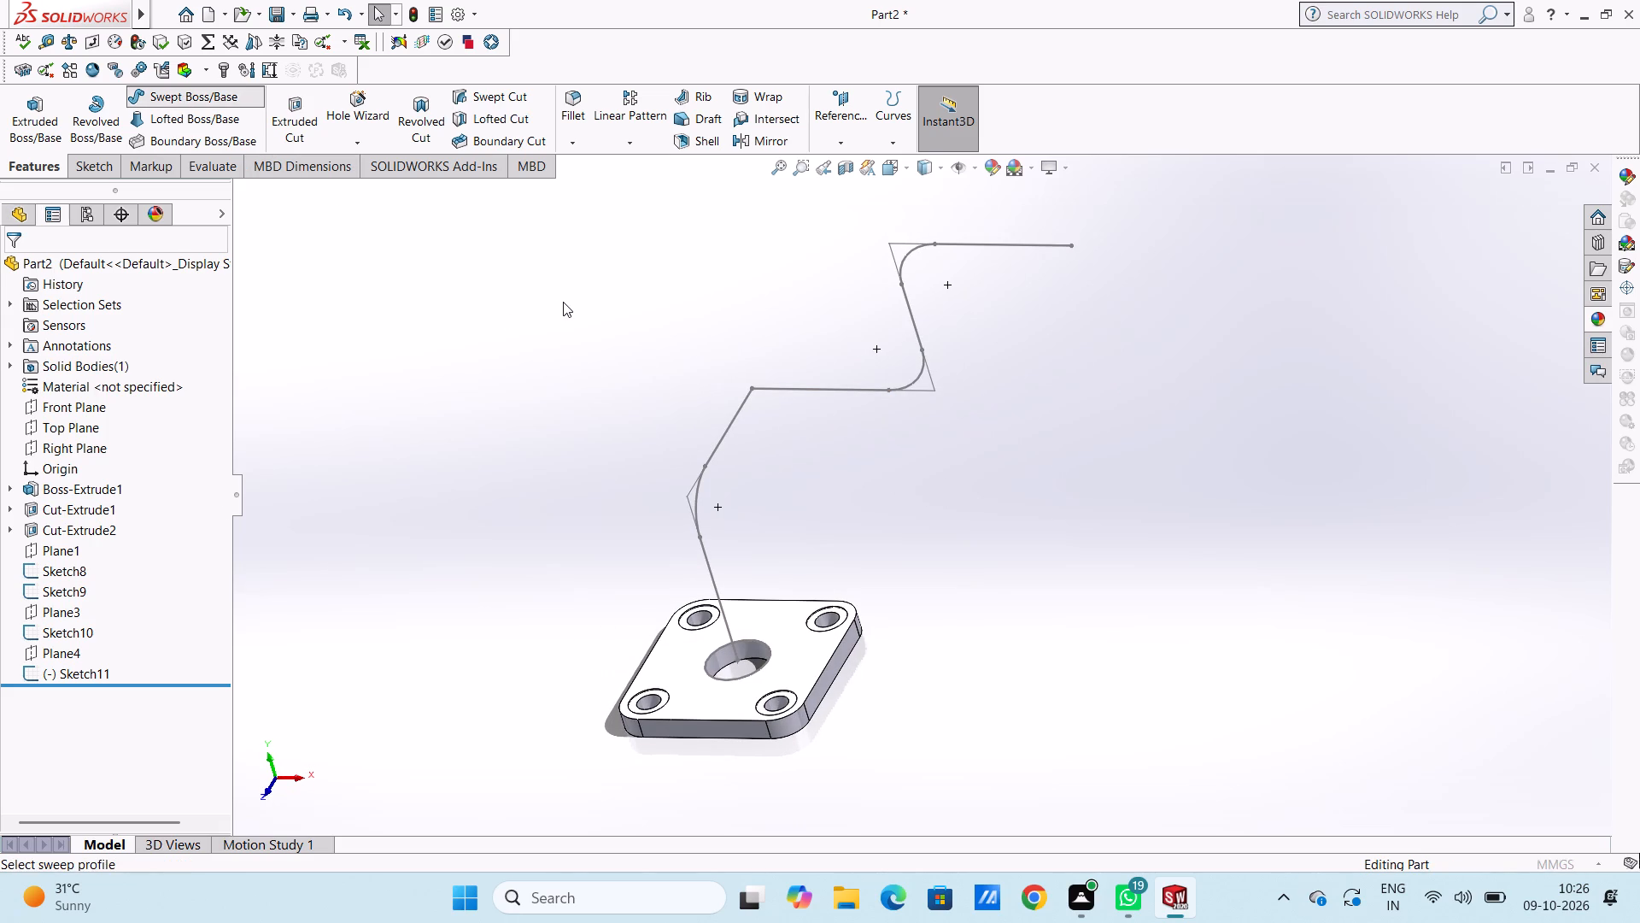
pyautogui.click(758, 640)
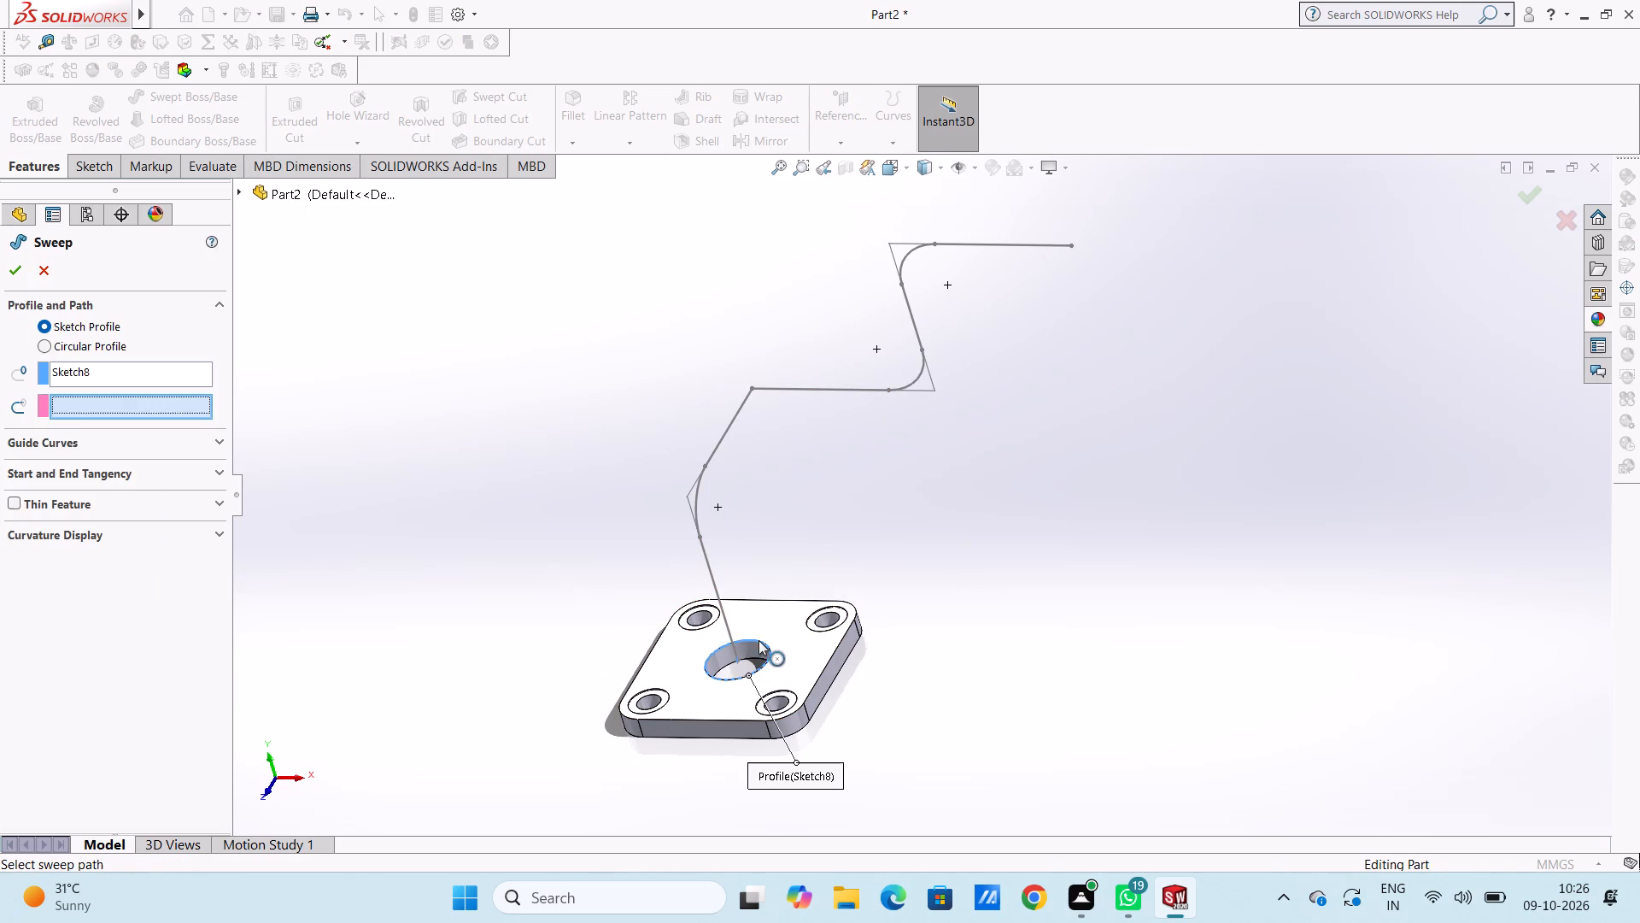
pyautogui.click(722, 606)
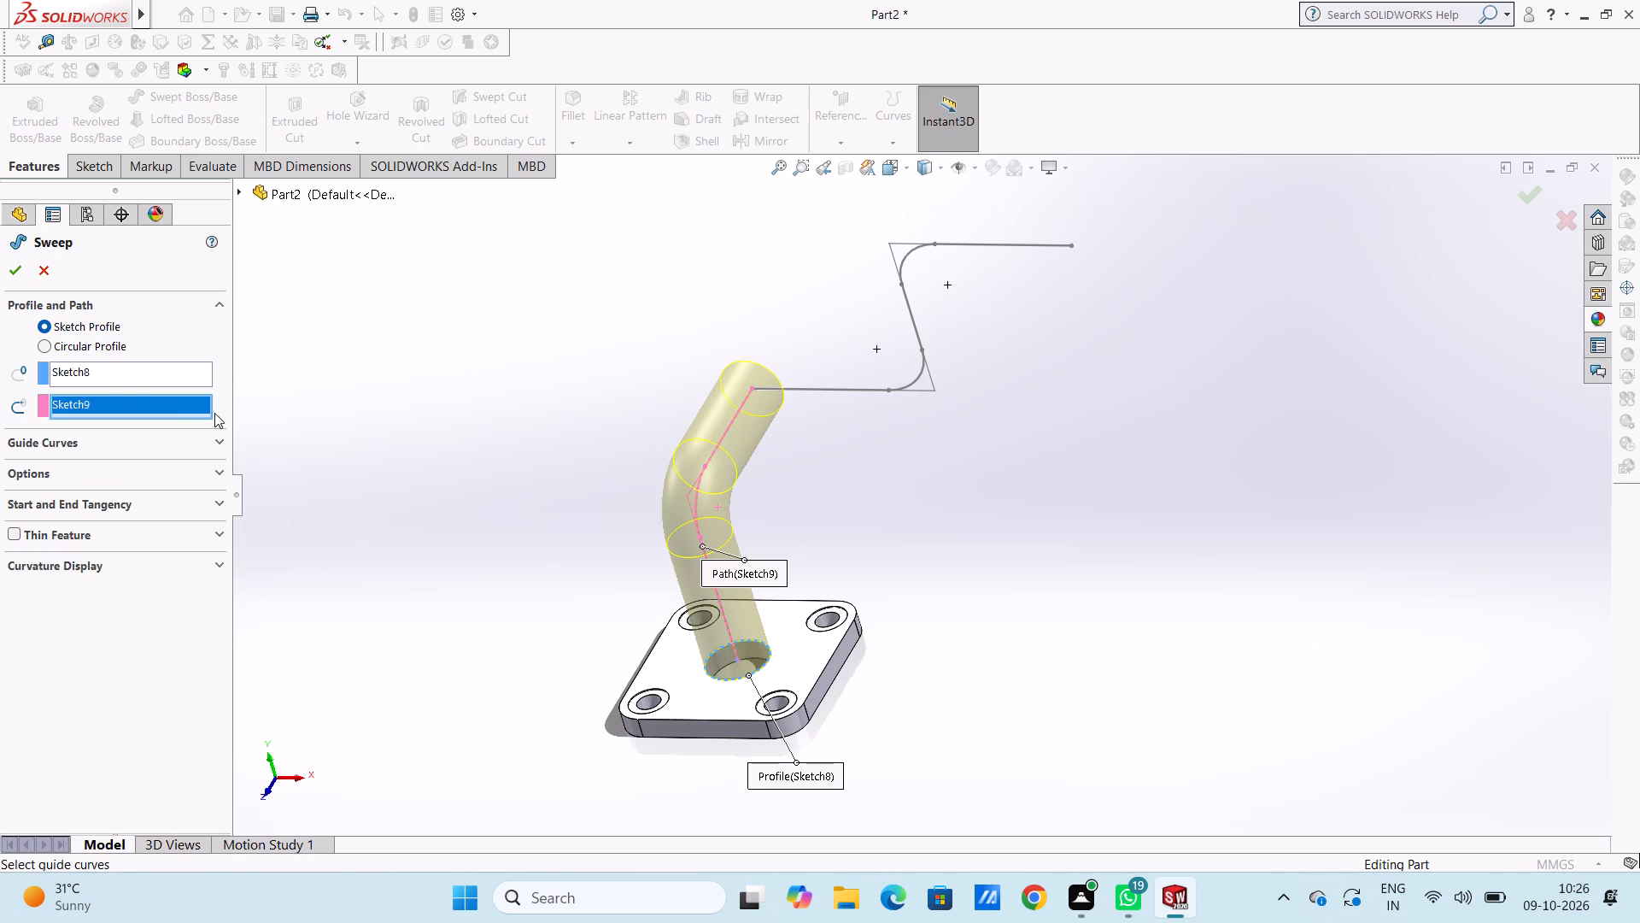
pyautogui.click(16, 528)
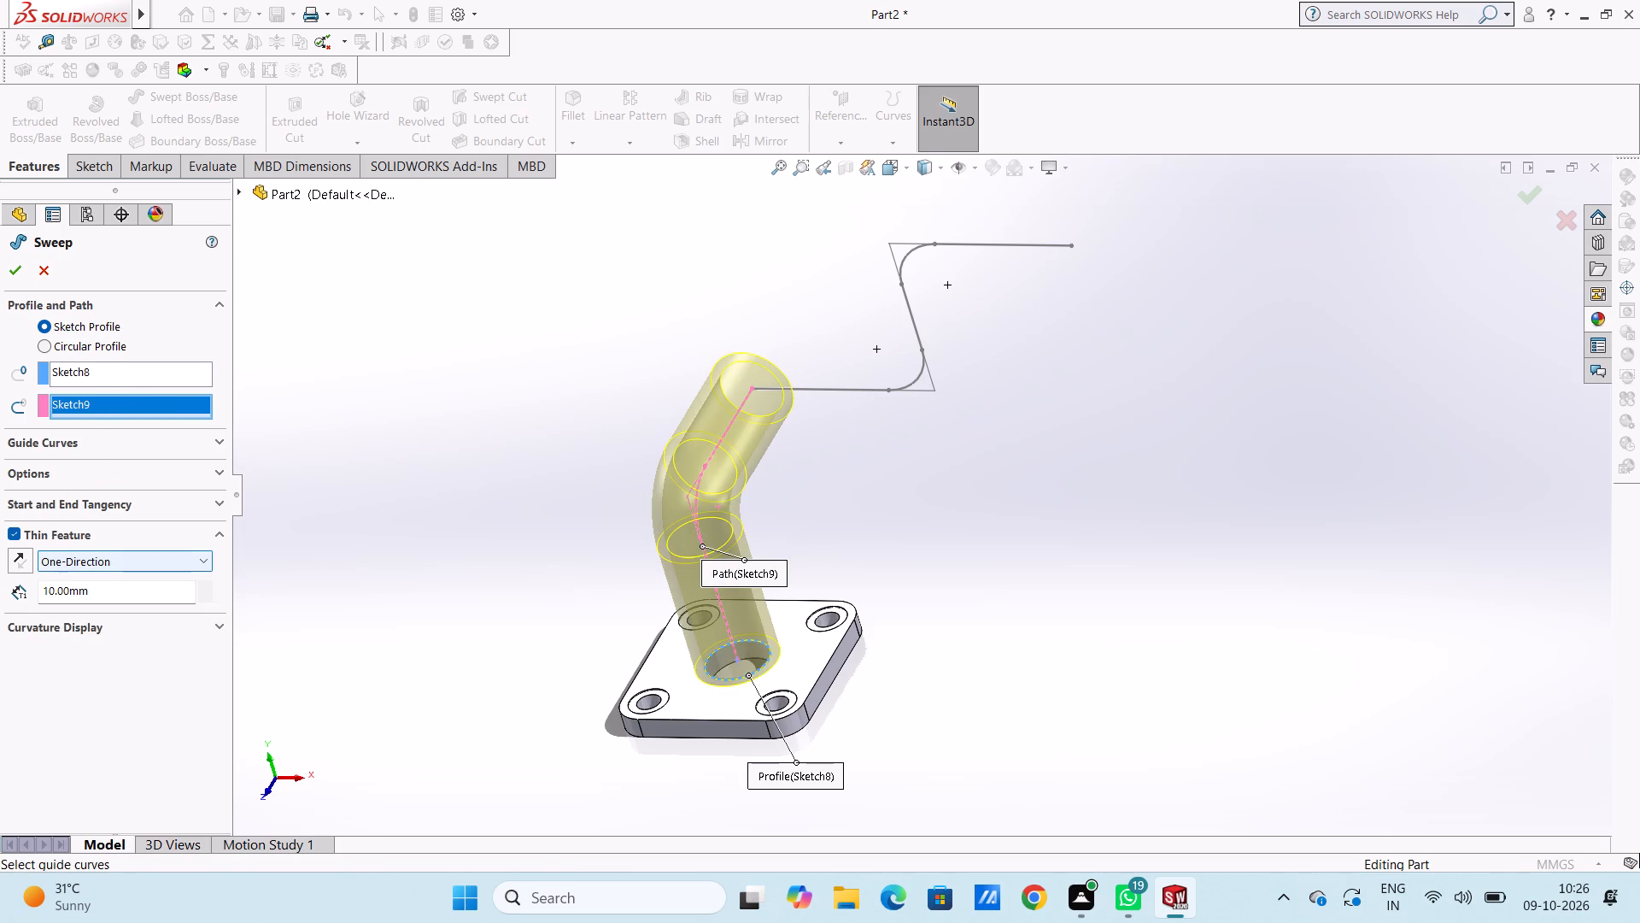
pyautogui.click(17, 275)
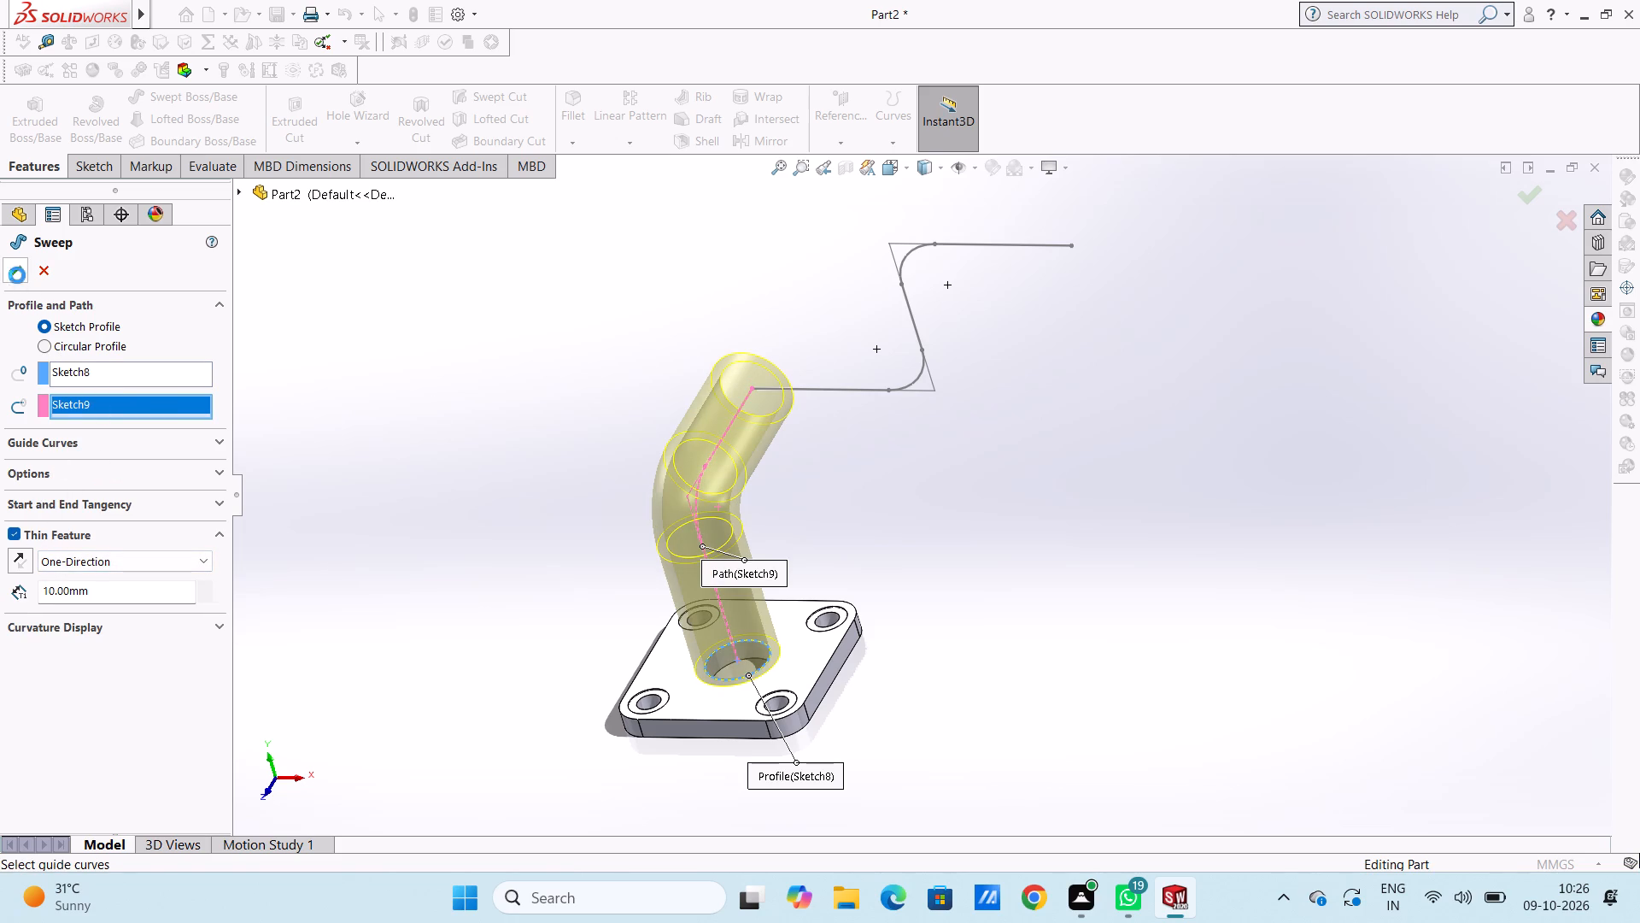
pyautogui.click(554, 426)
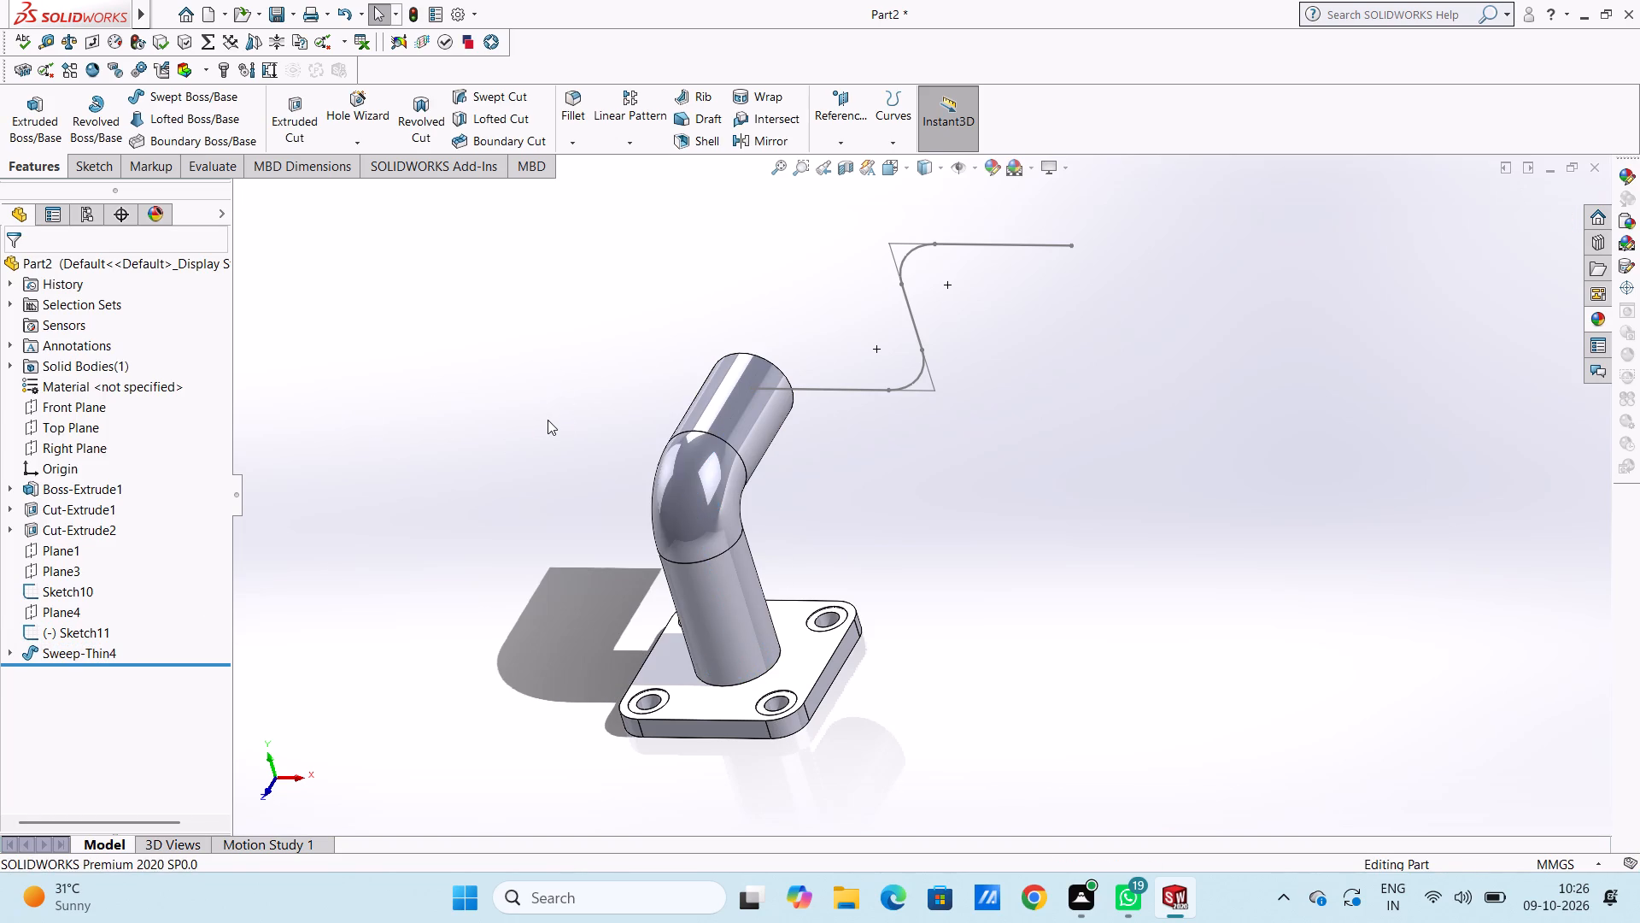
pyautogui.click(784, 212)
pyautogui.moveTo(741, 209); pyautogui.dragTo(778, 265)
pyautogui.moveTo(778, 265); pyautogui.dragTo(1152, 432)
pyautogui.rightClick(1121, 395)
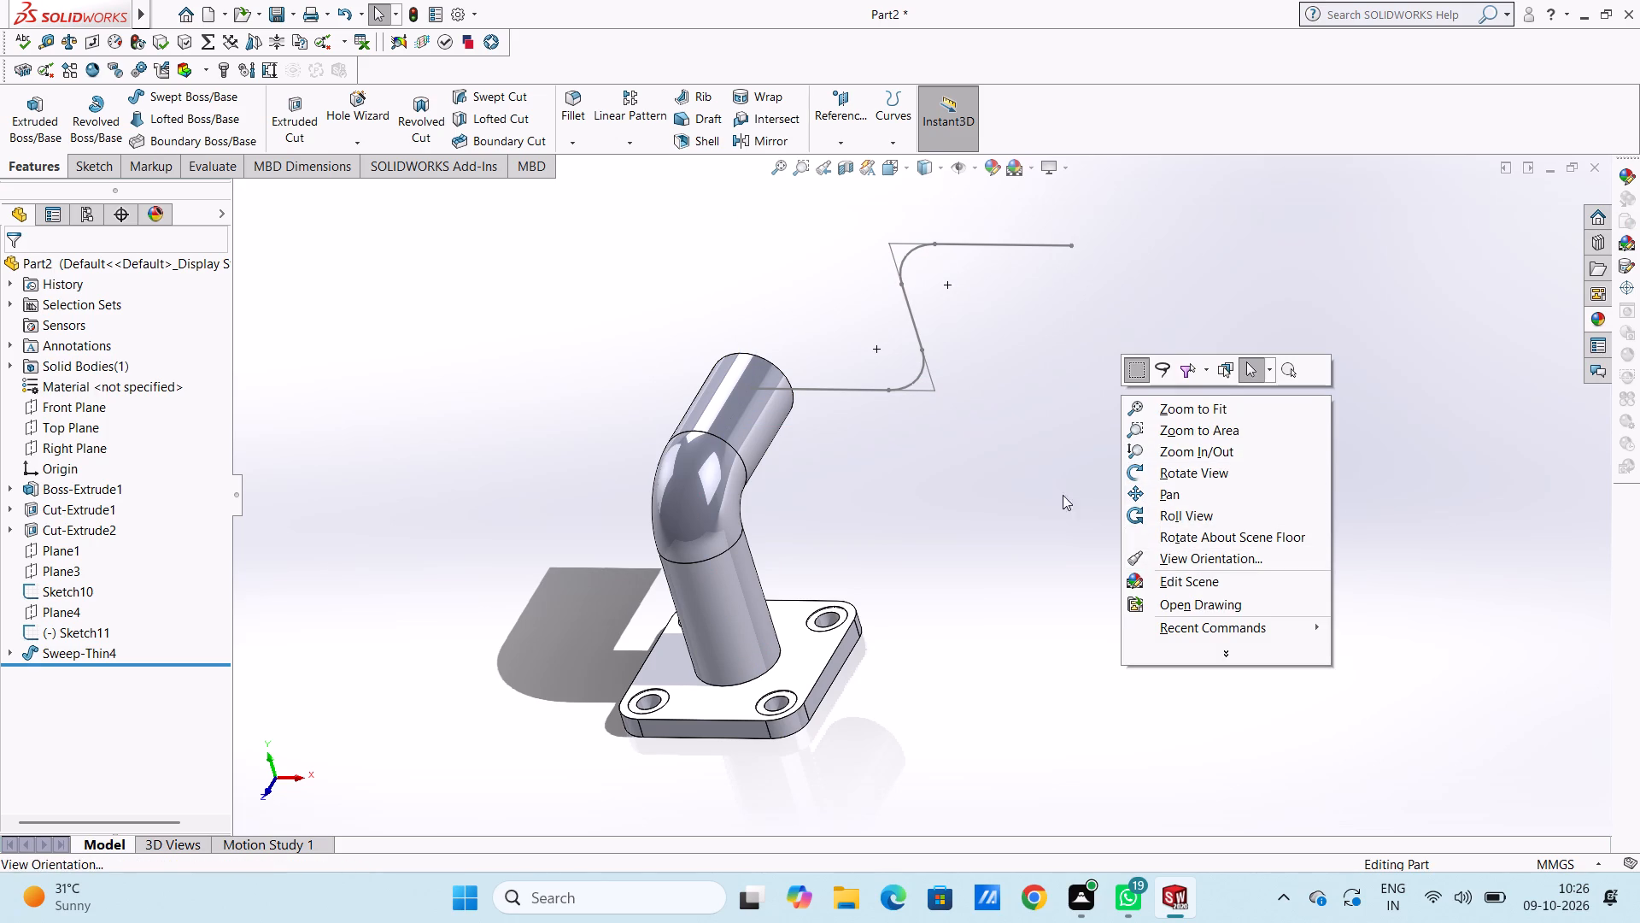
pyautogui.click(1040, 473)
# Delete Sketch10, the stepped path running from the open end of the swept pipe.
pyautogui.click(911, 315)
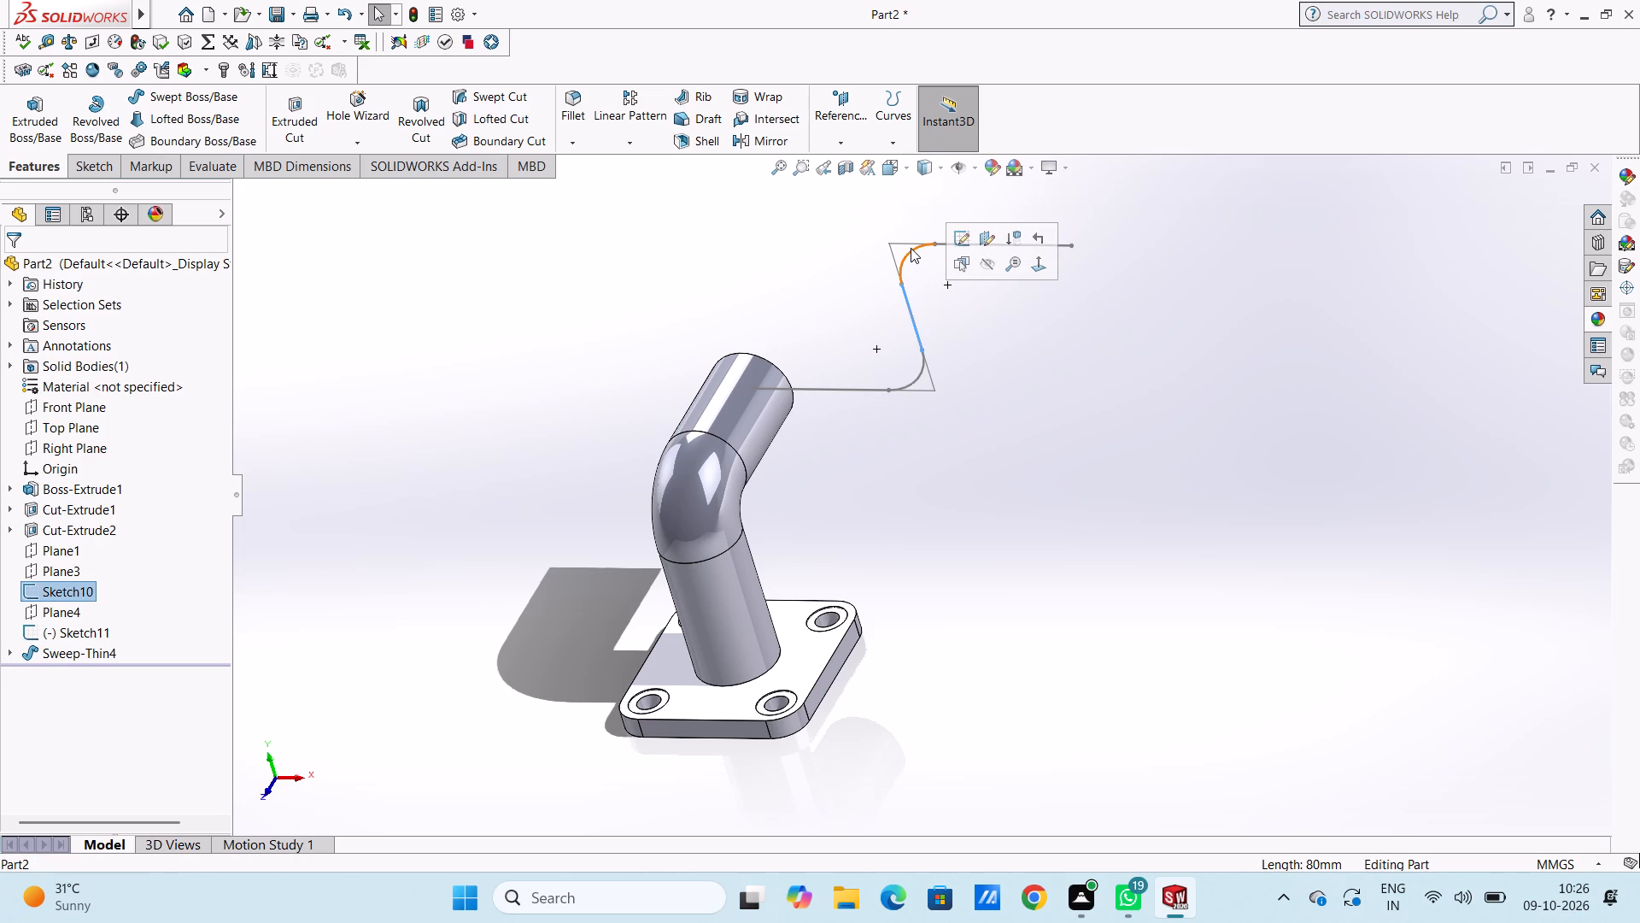
pyautogui.keyDown('ctrl'); pyautogui.click(911, 248); pyautogui.keyUp('ctrl')
pyautogui.keyDown('ctrl'); pyautogui.click(975, 245); pyautogui.keyUp('ctrl')
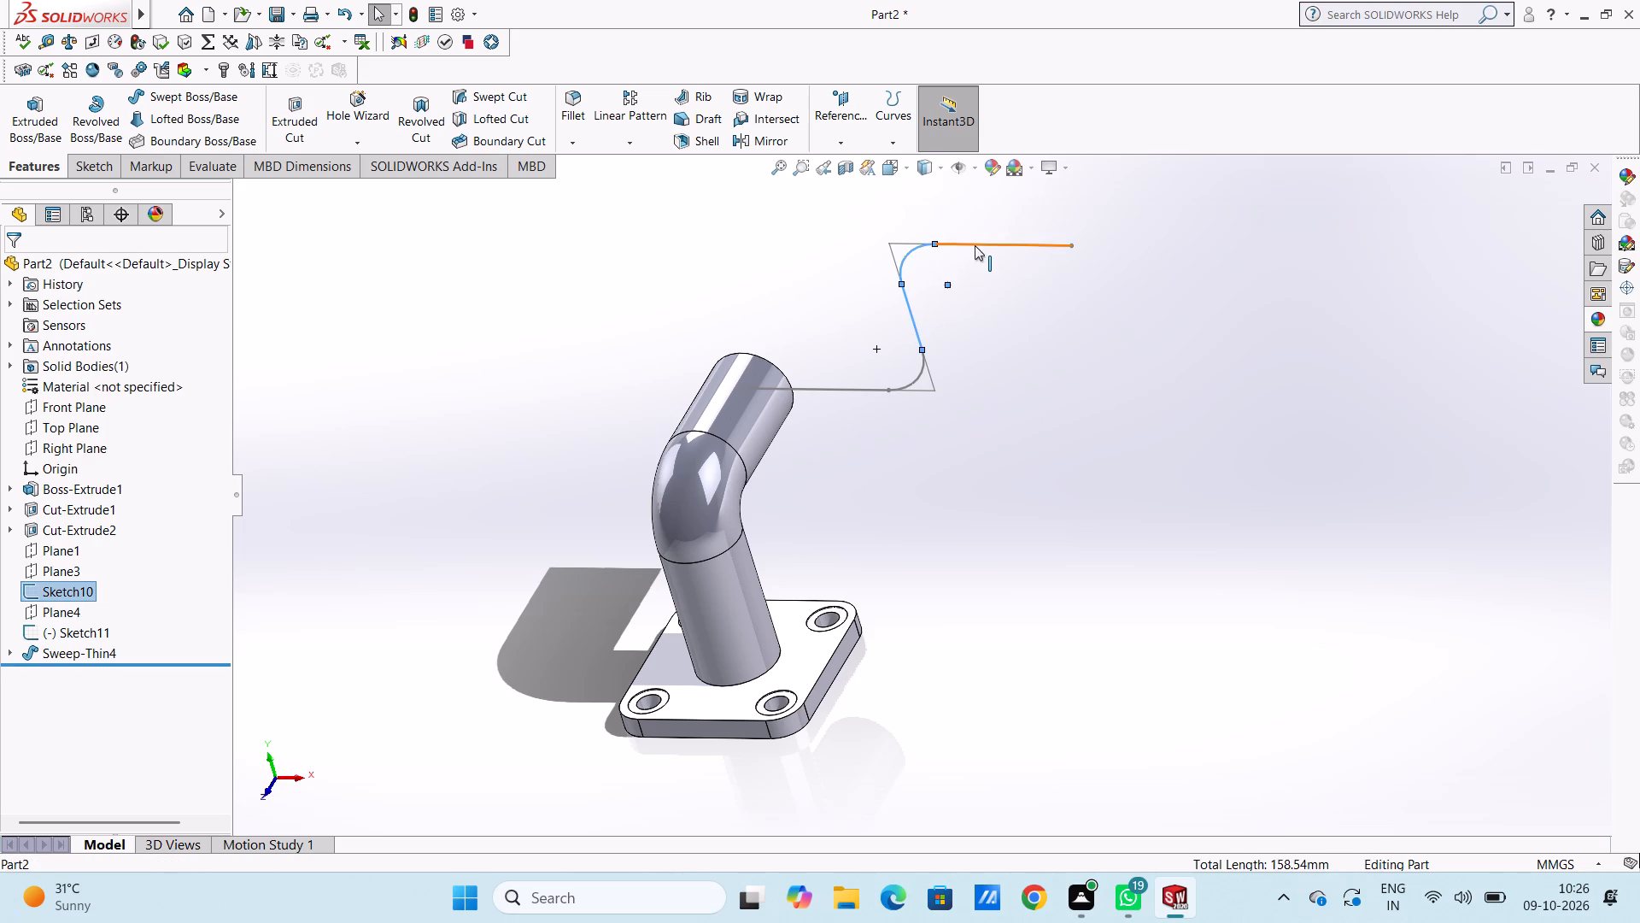
pyautogui.keyDown('ctrl'); pyautogui.click(873, 394); pyautogui.keyUp('ctrl')
pyautogui.keyDown('ctrl'); pyautogui.click(912, 379); pyautogui.keyUp('ctrl')
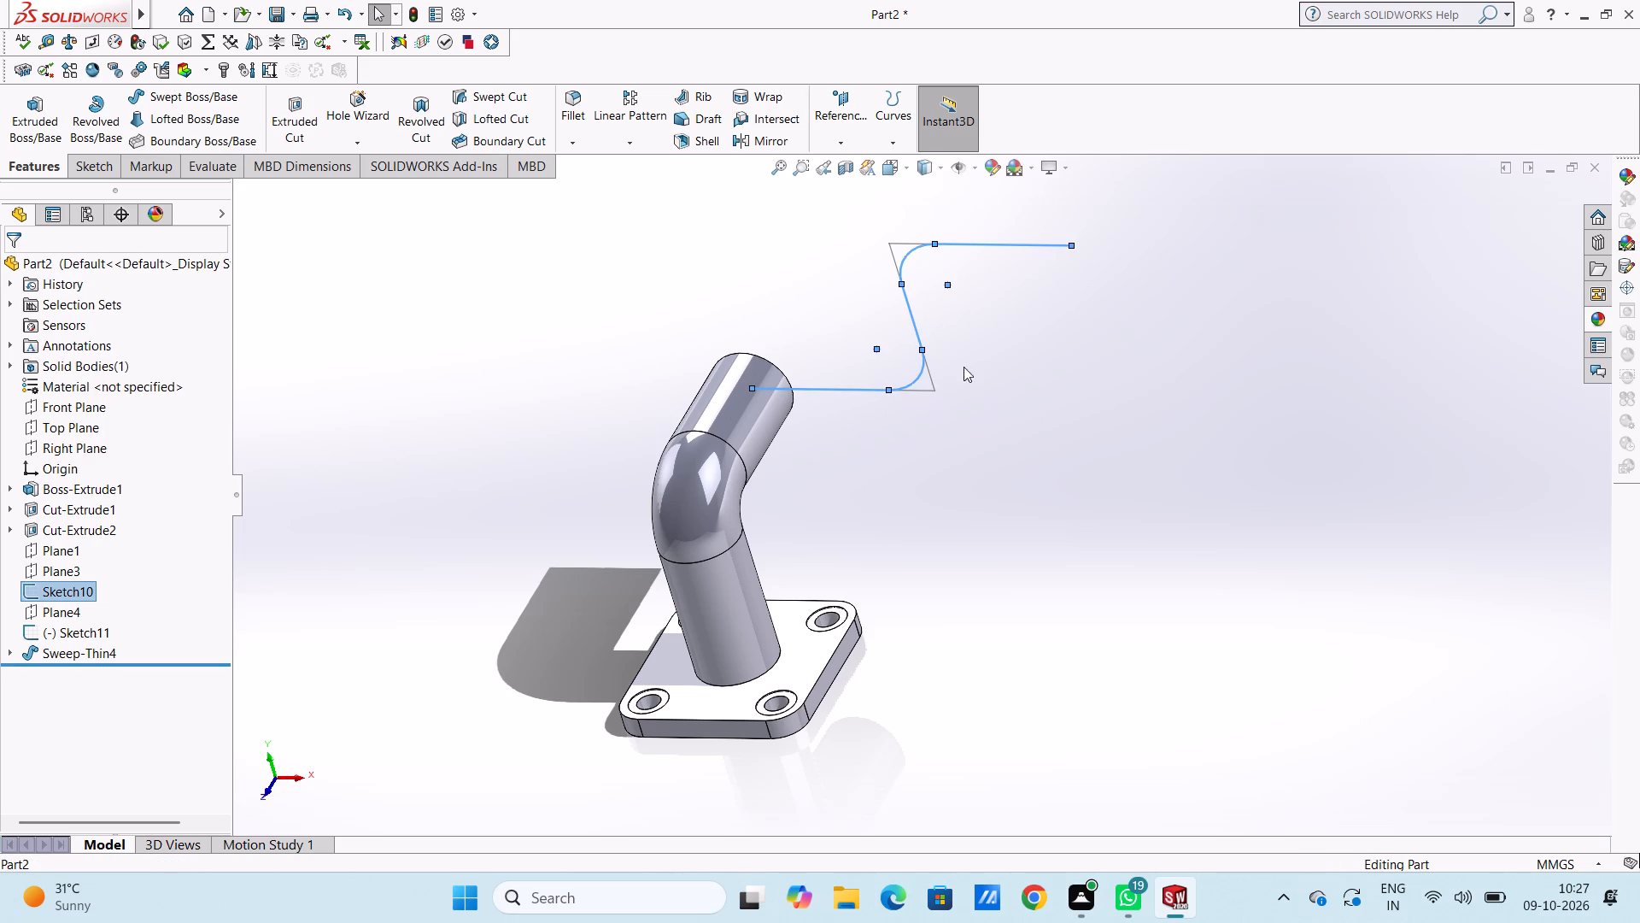
pyautogui.rightClick(1082, 342)
pyautogui.click(1107, 481)
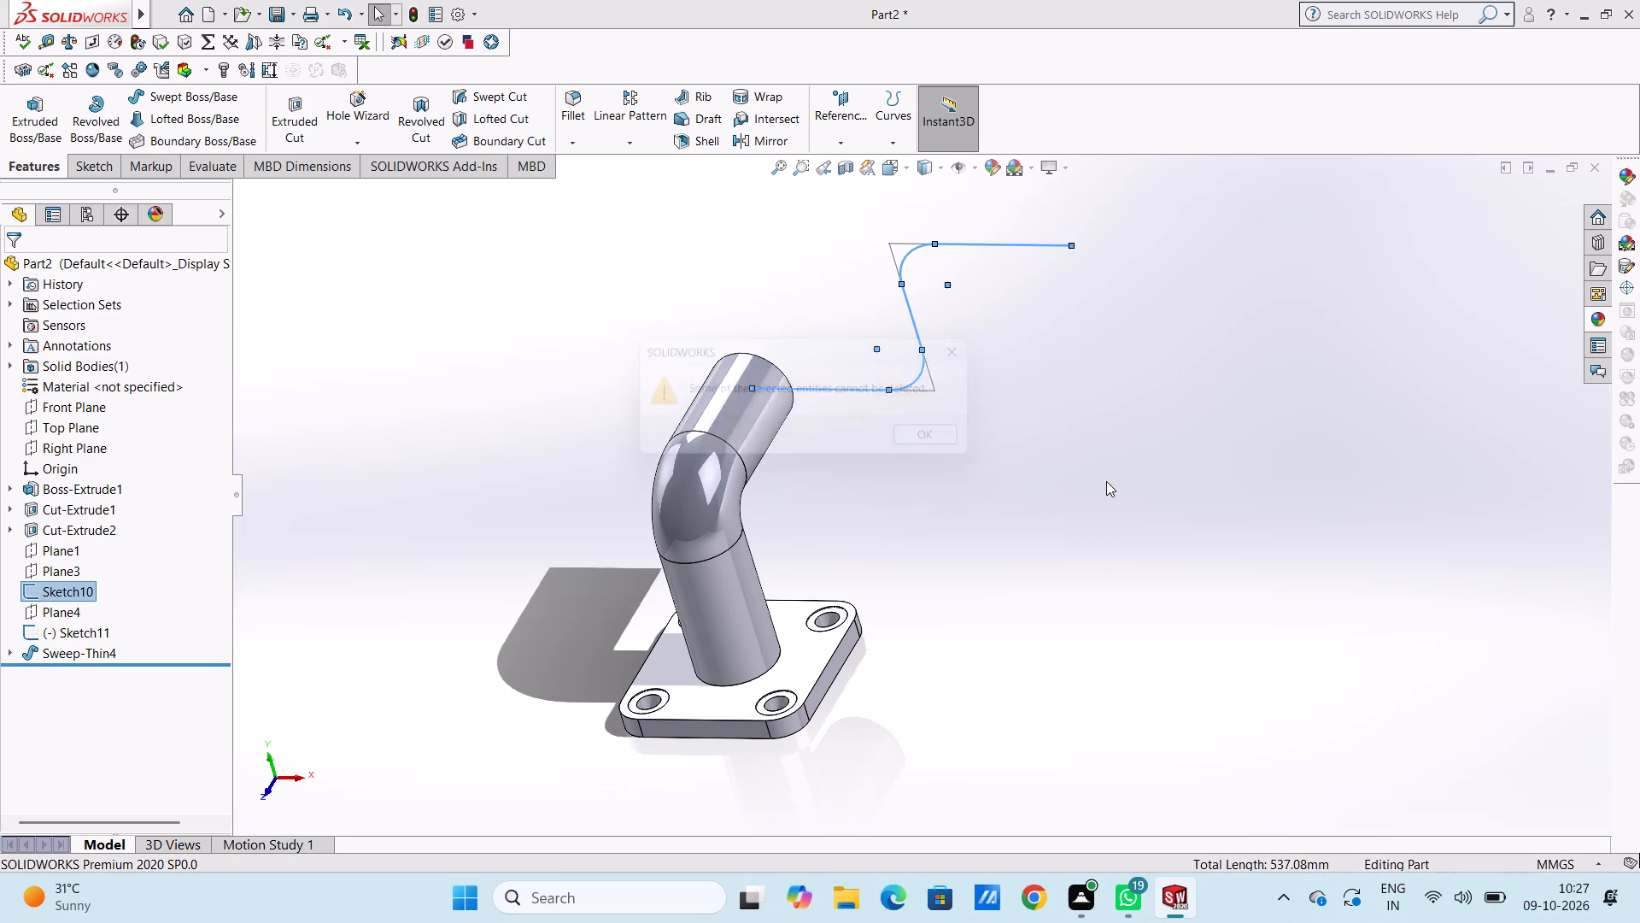
pyautogui.click(941, 447)
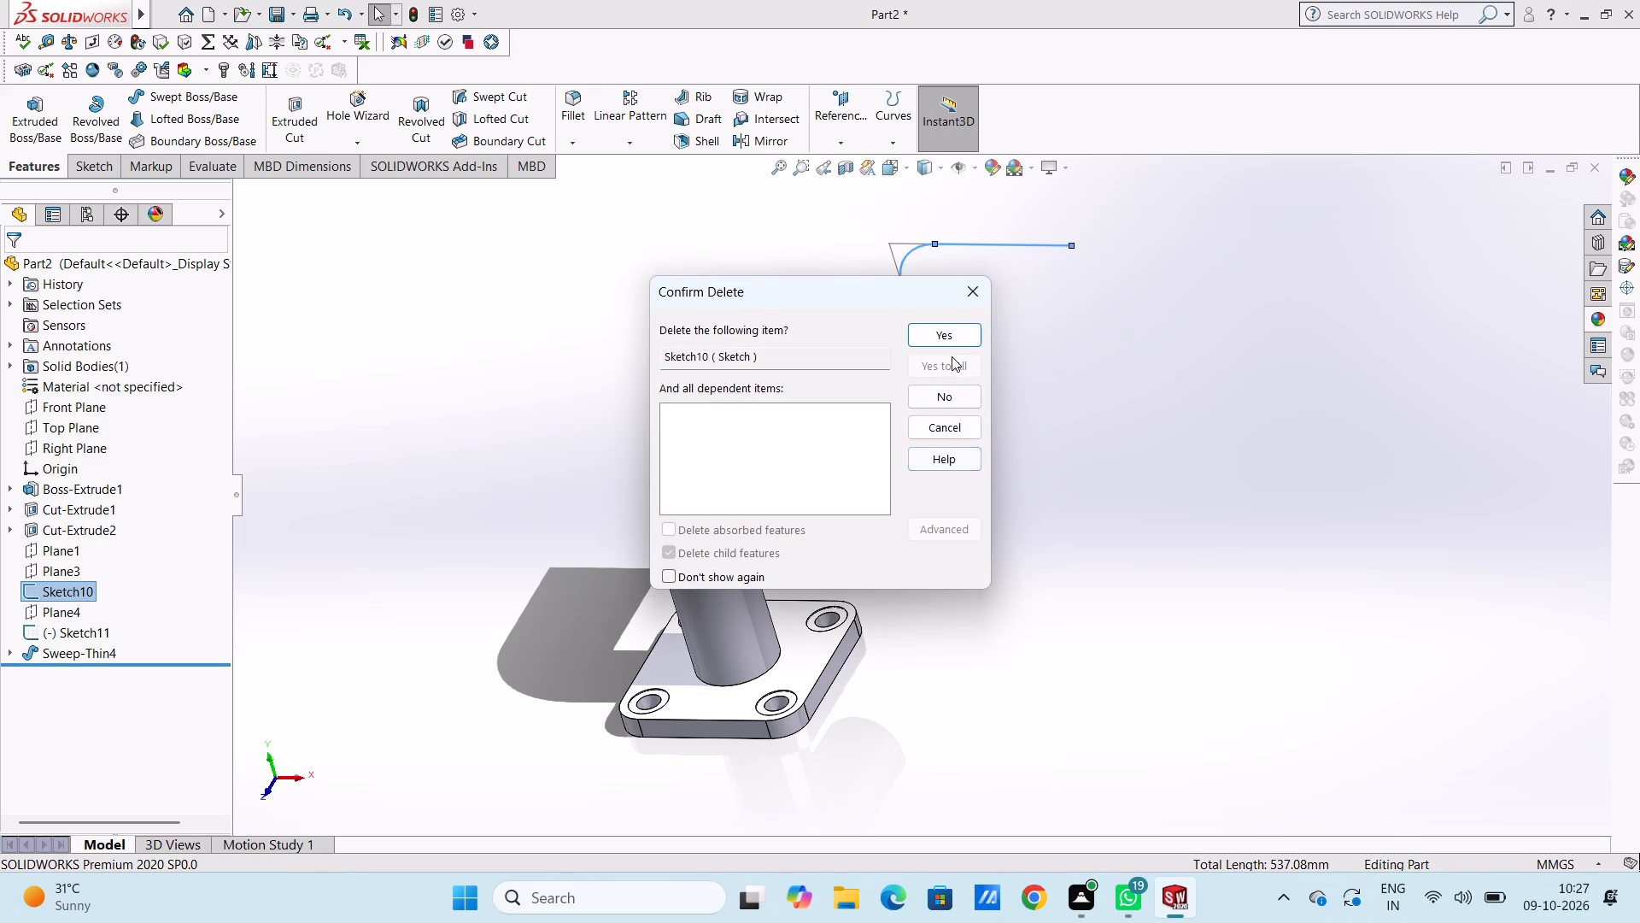
pyautogui.click(951, 332)
pyautogui.click(1015, 441)
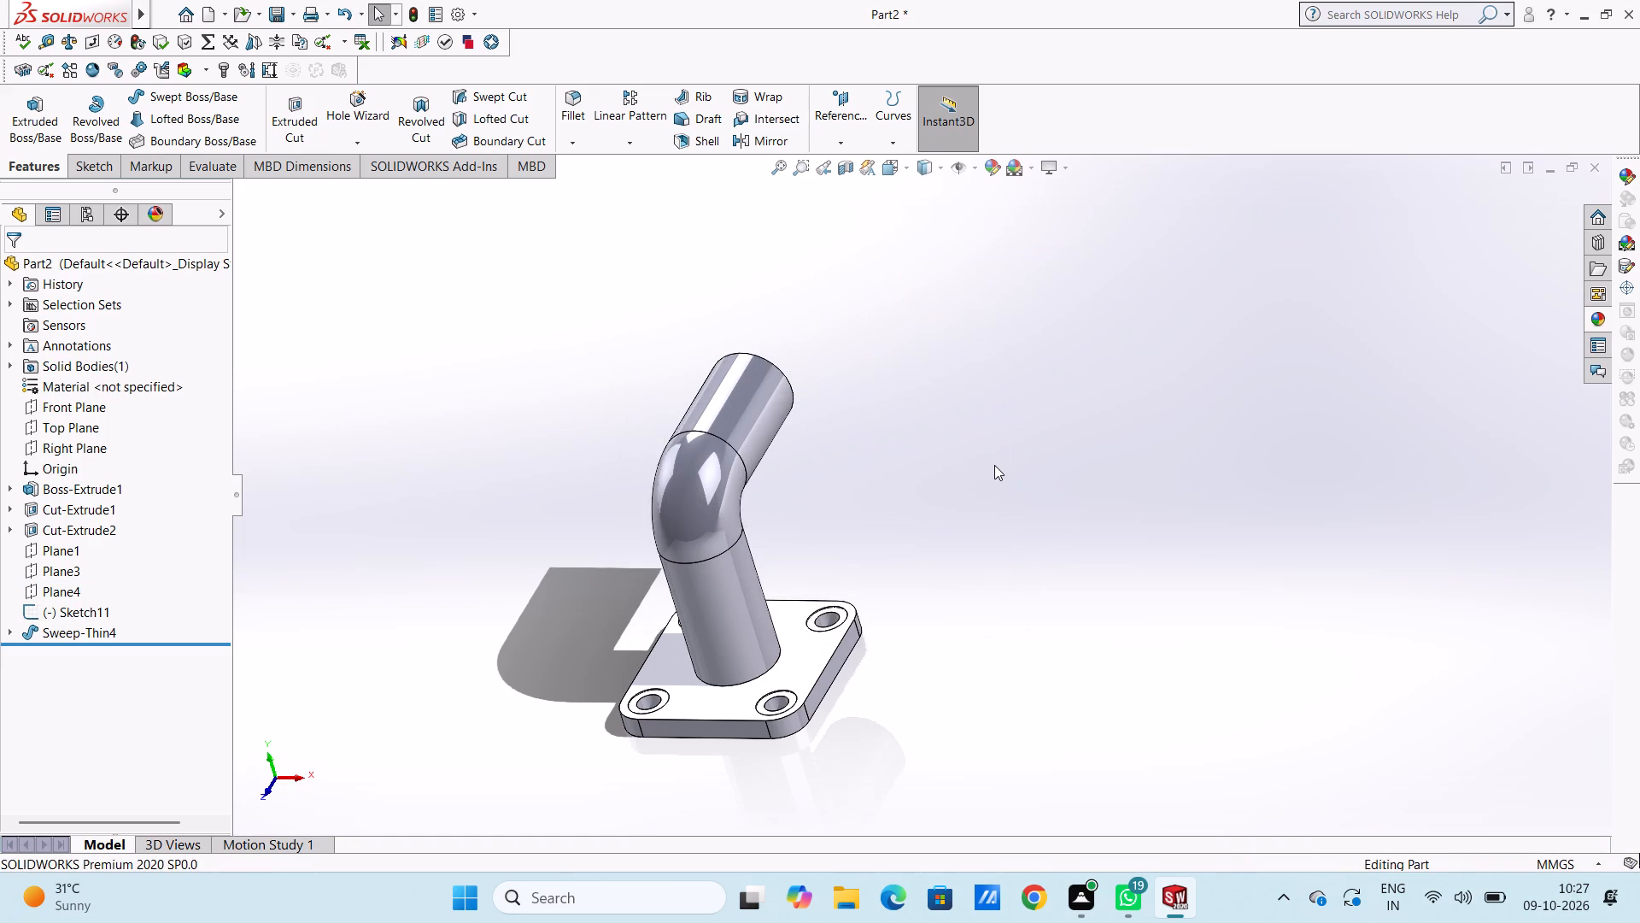
# Create a reference plane offset 225 mm from the Top Plane.
pyautogui.press('5')
pyautogui.hotkey('ctrl', '5')
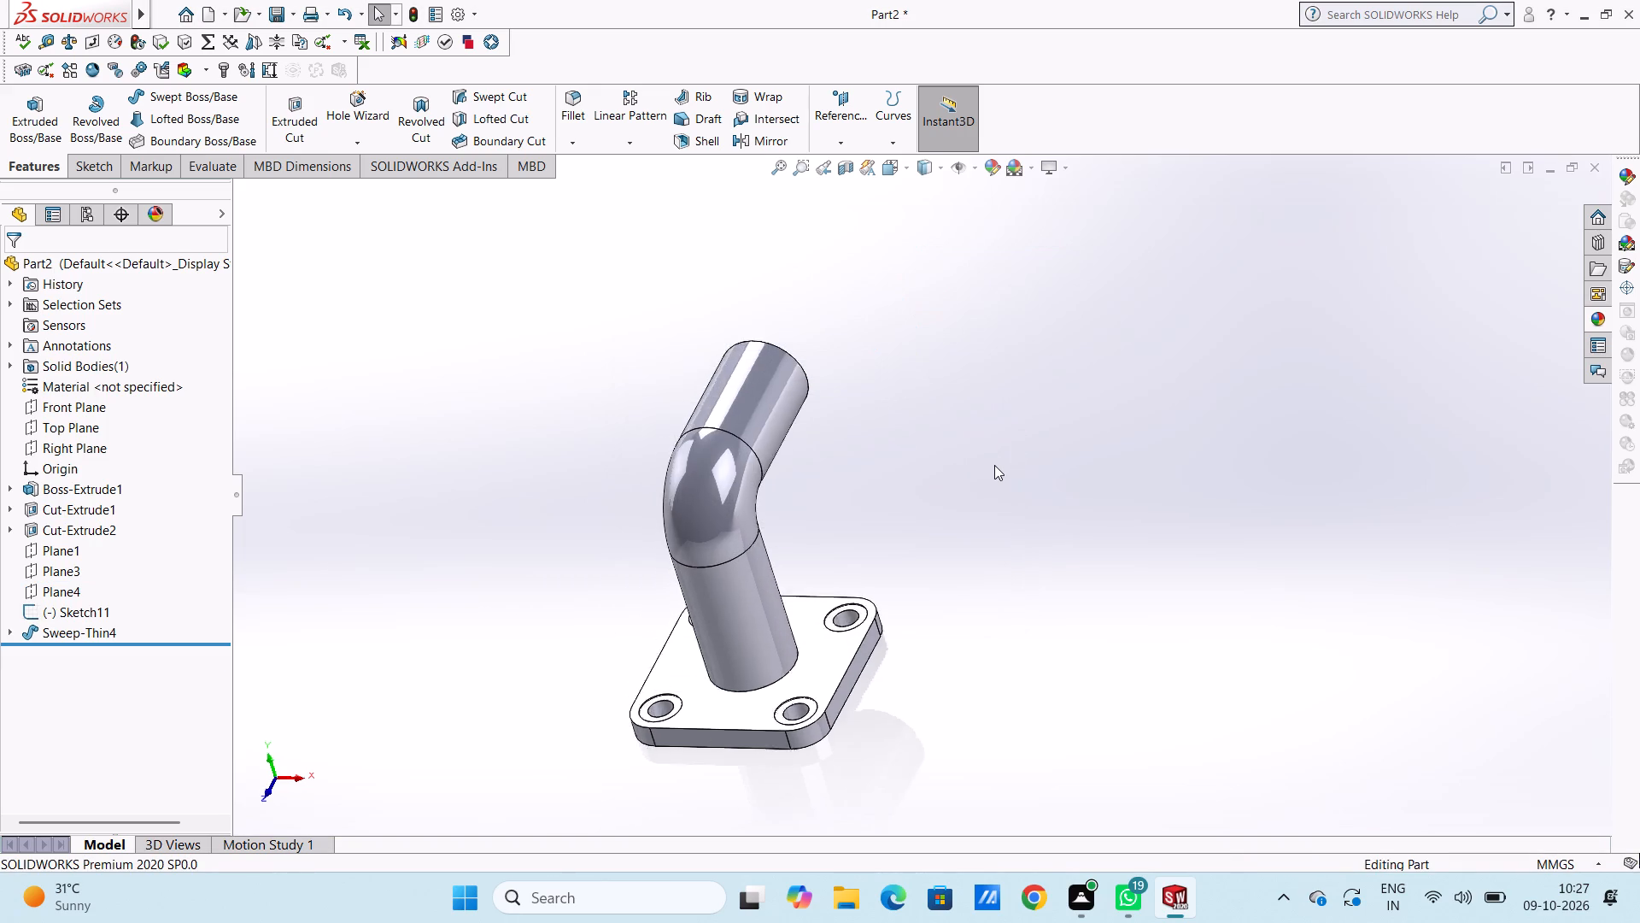
pyautogui.scroll(3, 994, 465)
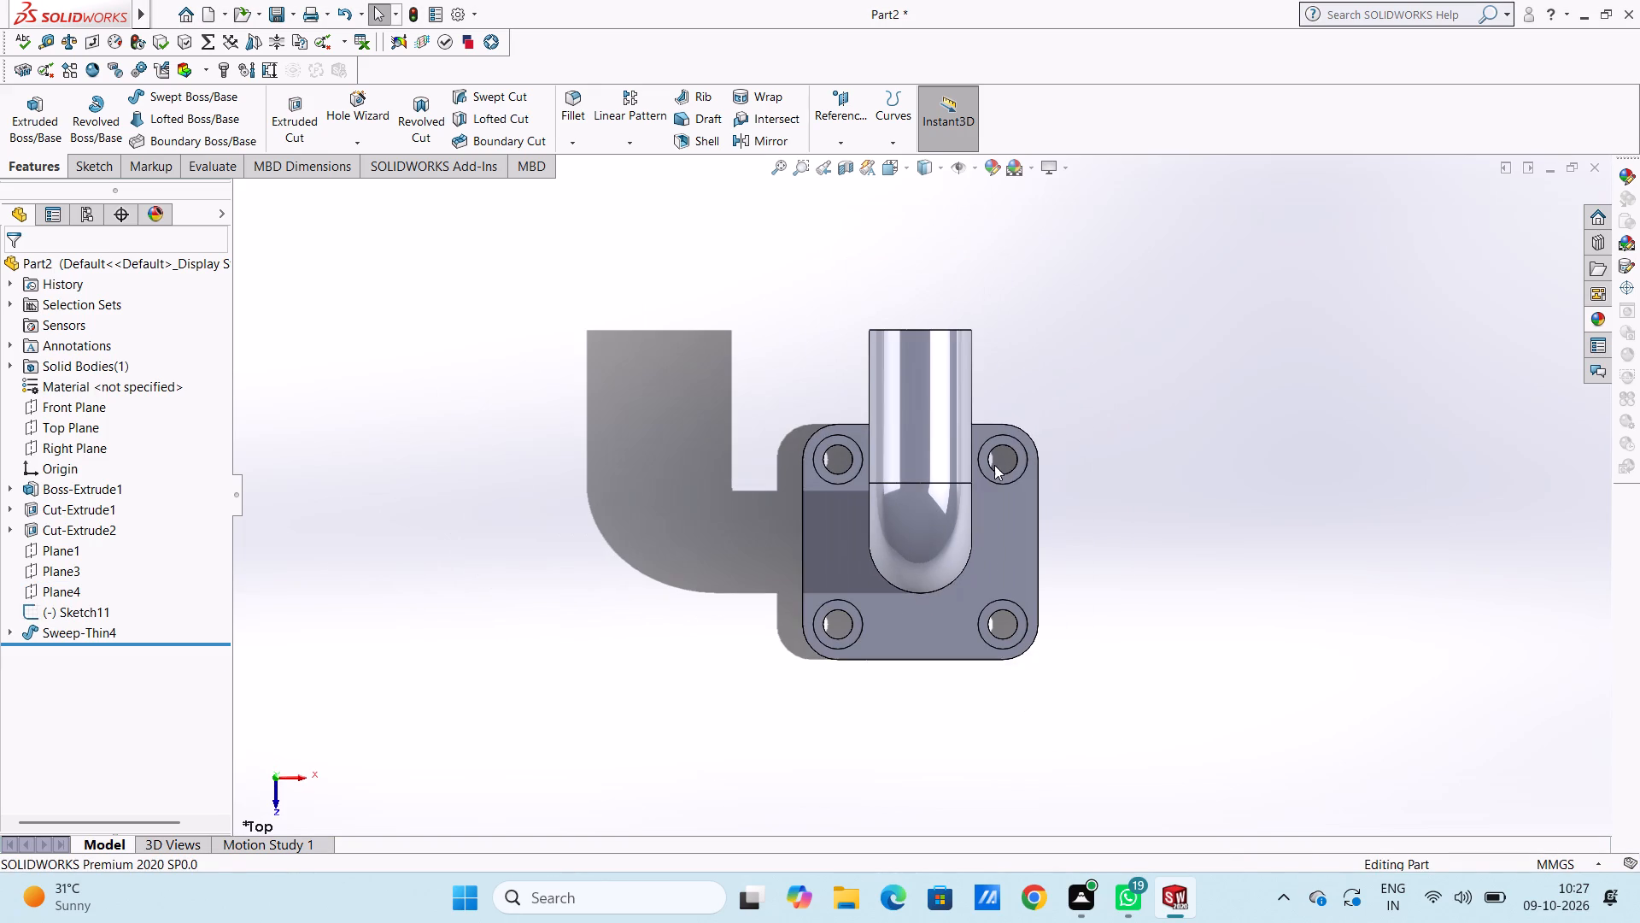
pyautogui.click(830, 106)
pyautogui.click(850, 169)
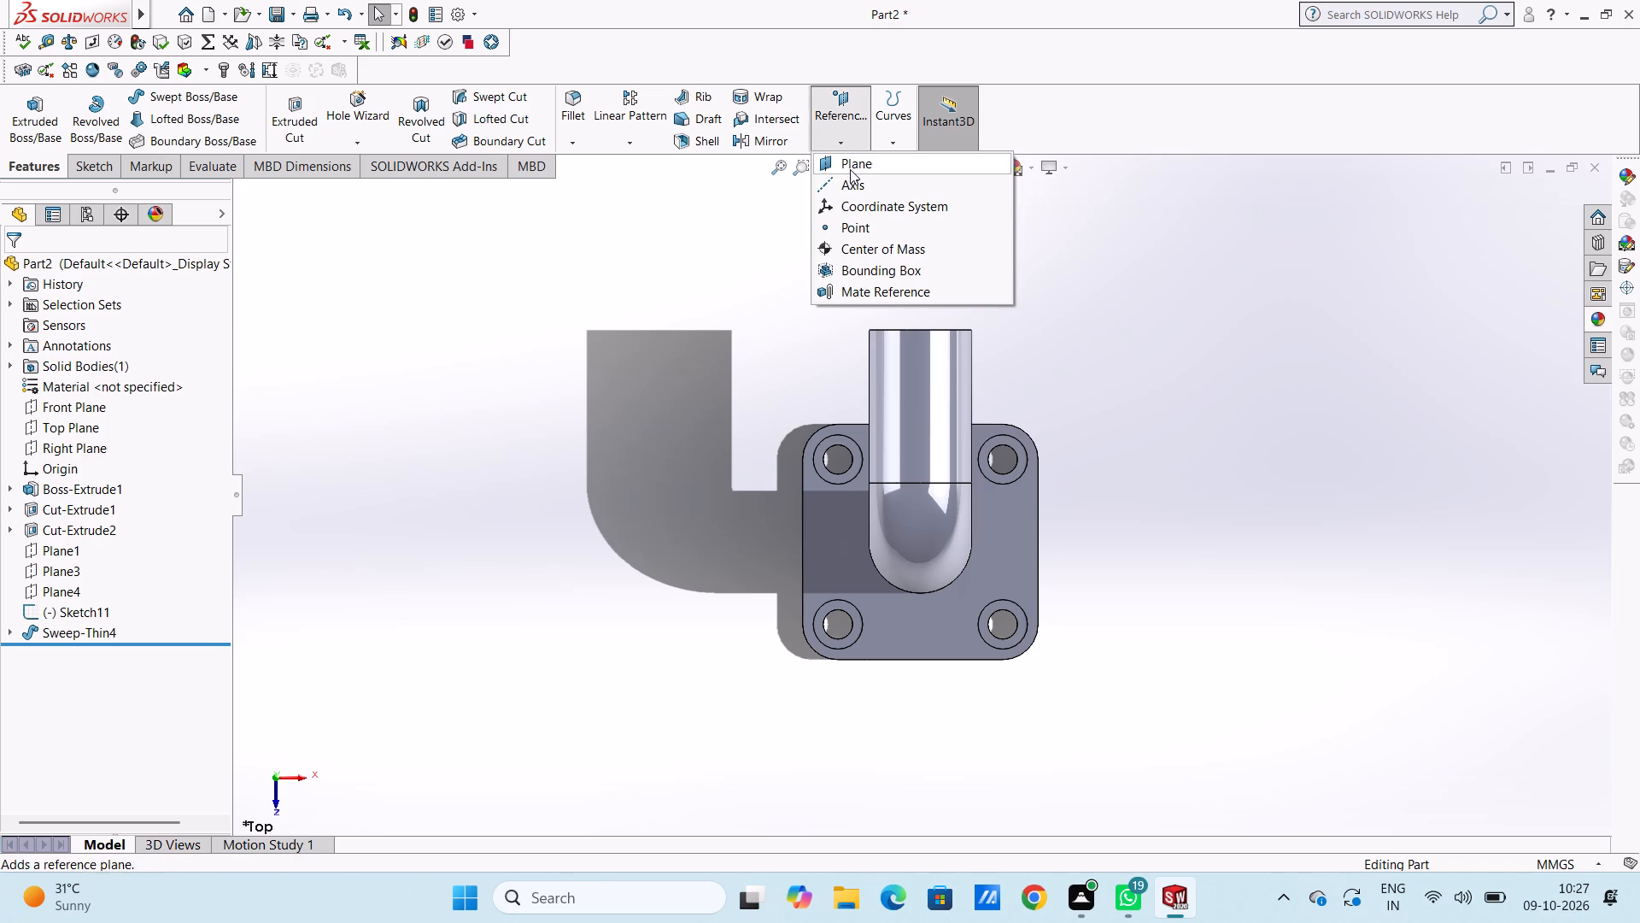
pyautogui.click(323, 193)
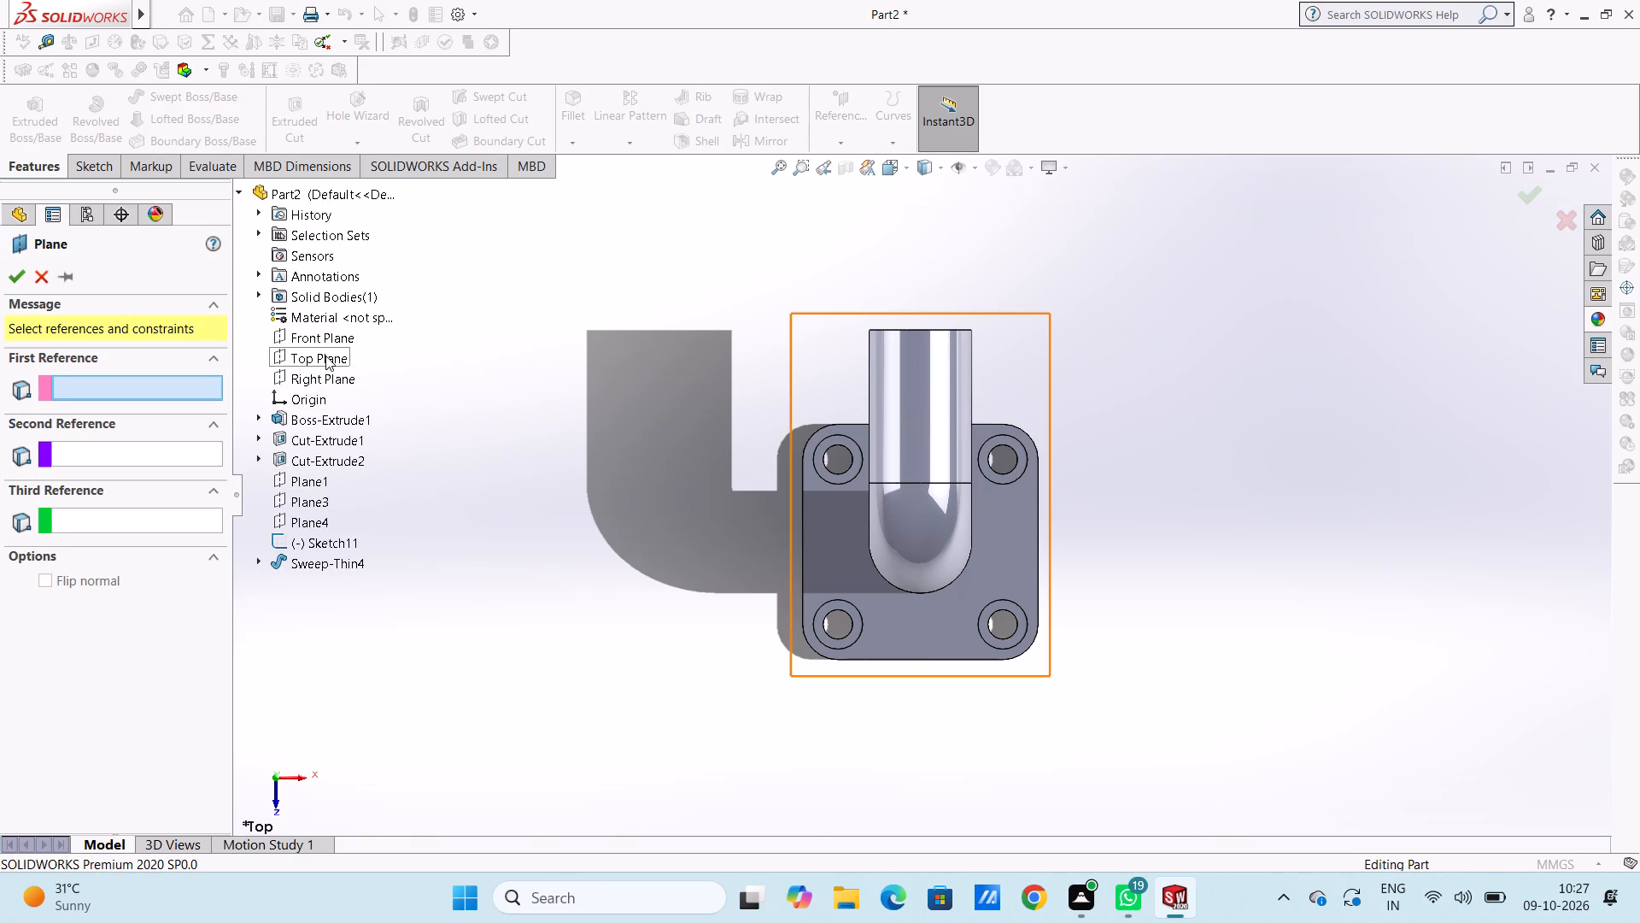
pyautogui.click(325, 356)
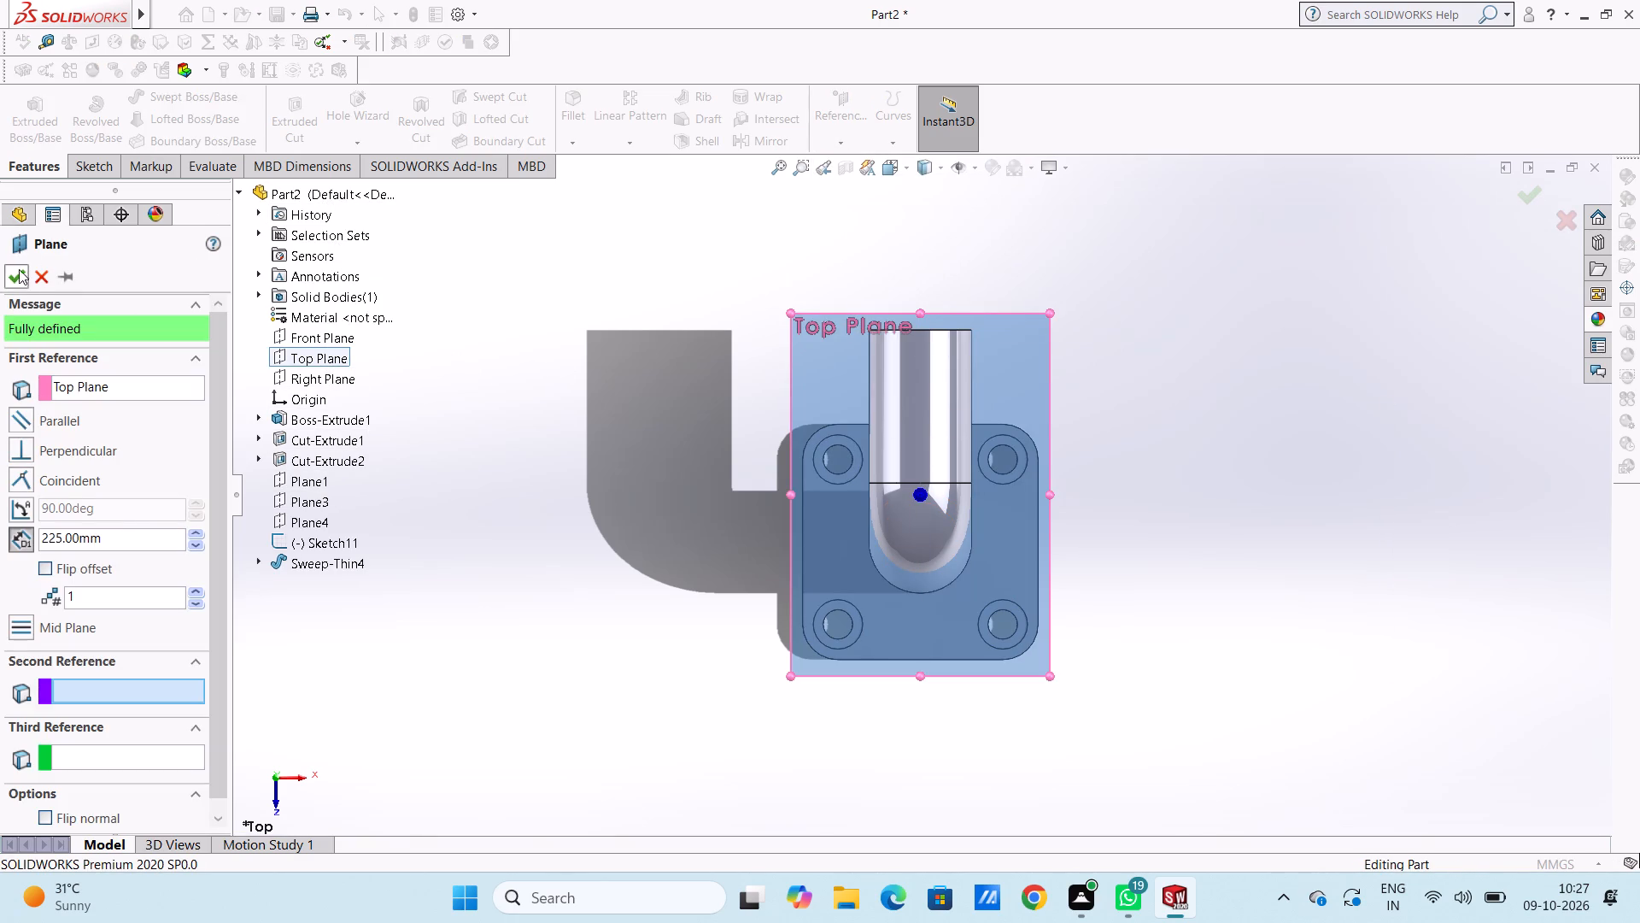
pyautogui.click(17, 279)
pyautogui.click(586, 472)
# Sketch an L-shaped path on Plane10 from the midpoint of the pipe's bend edge: 200 mm along the pipe's final run, then 200 mm toward positive X.
pyautogui.scroll(4, 956, 350)
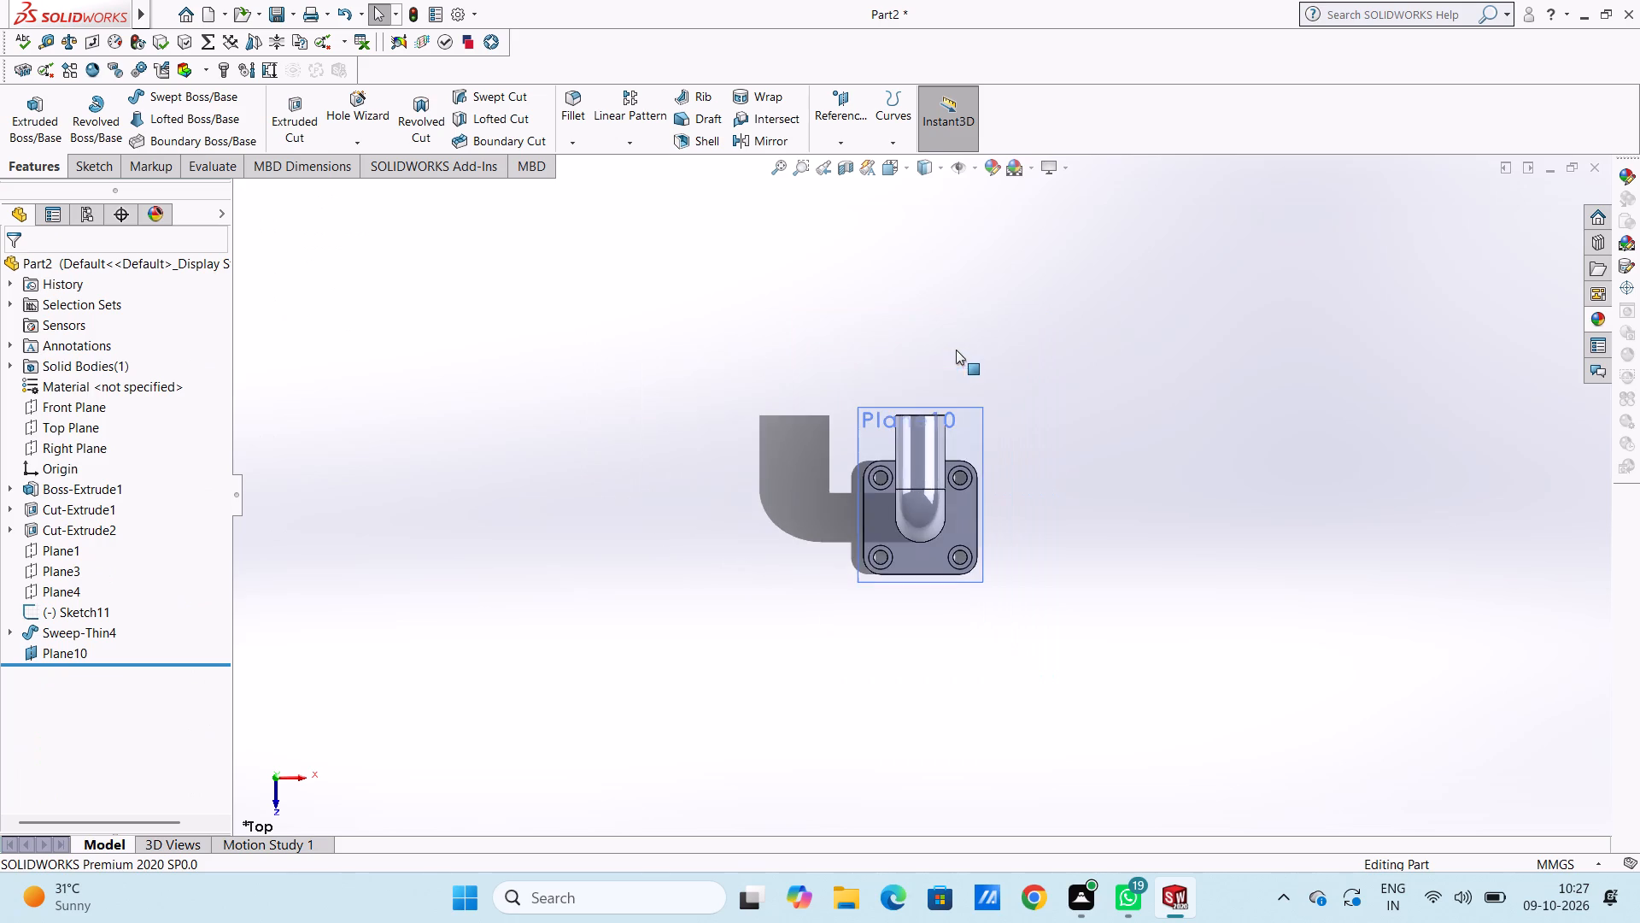
pyautogui.scroll(-3, 981, 362)
pyautogui.scroll(-2, 956, 438)
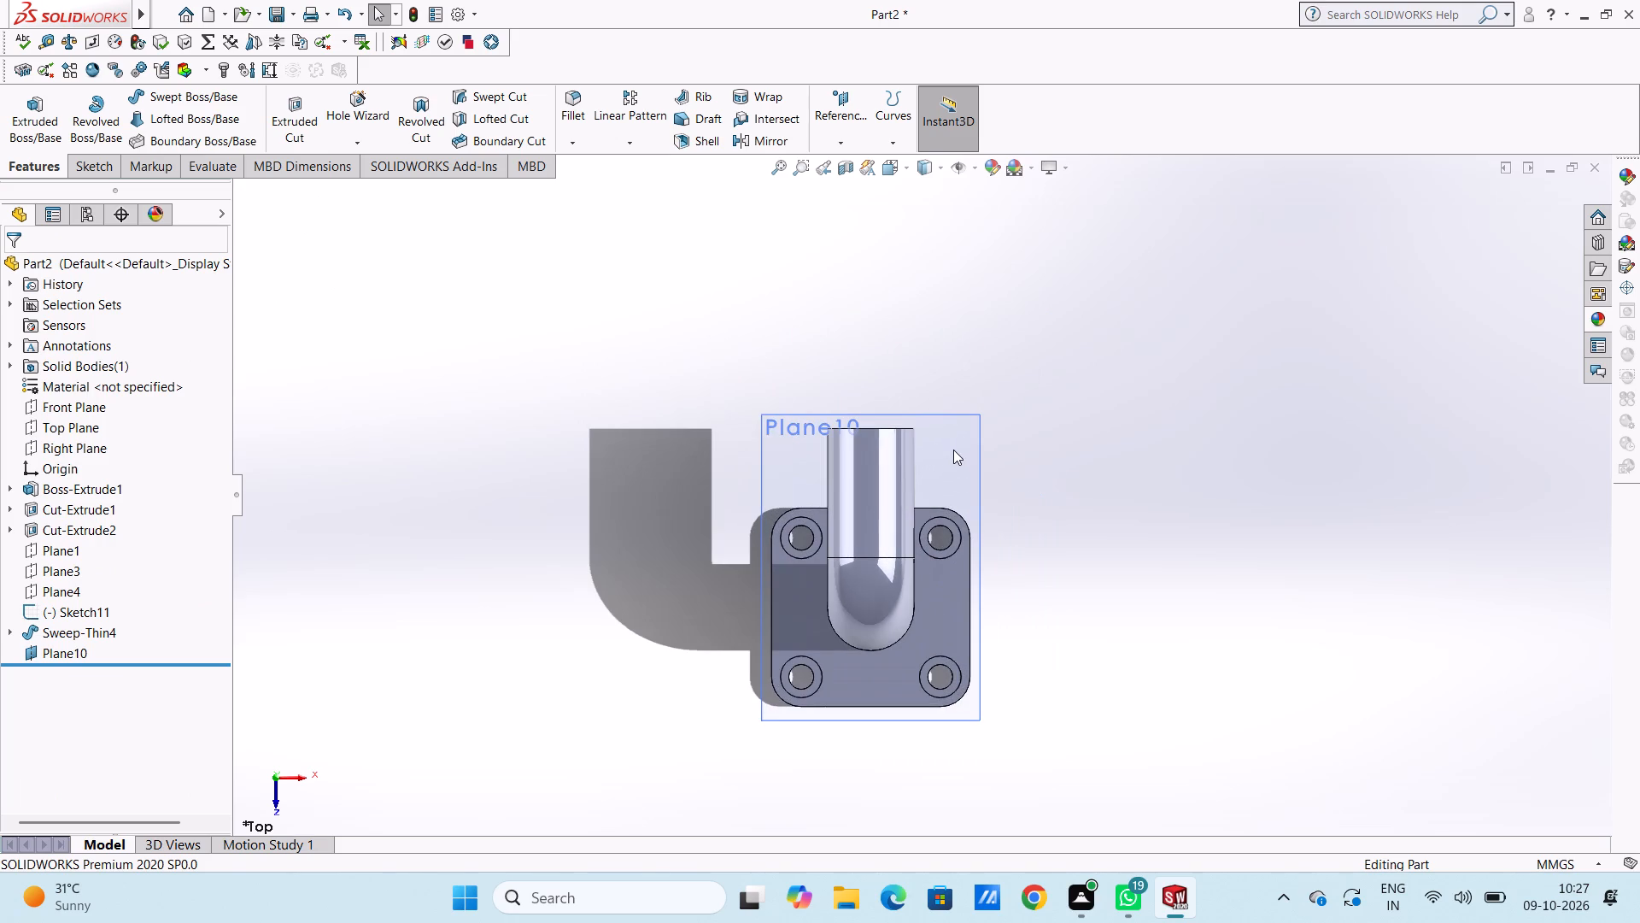
pyautogui.click(783, 450)
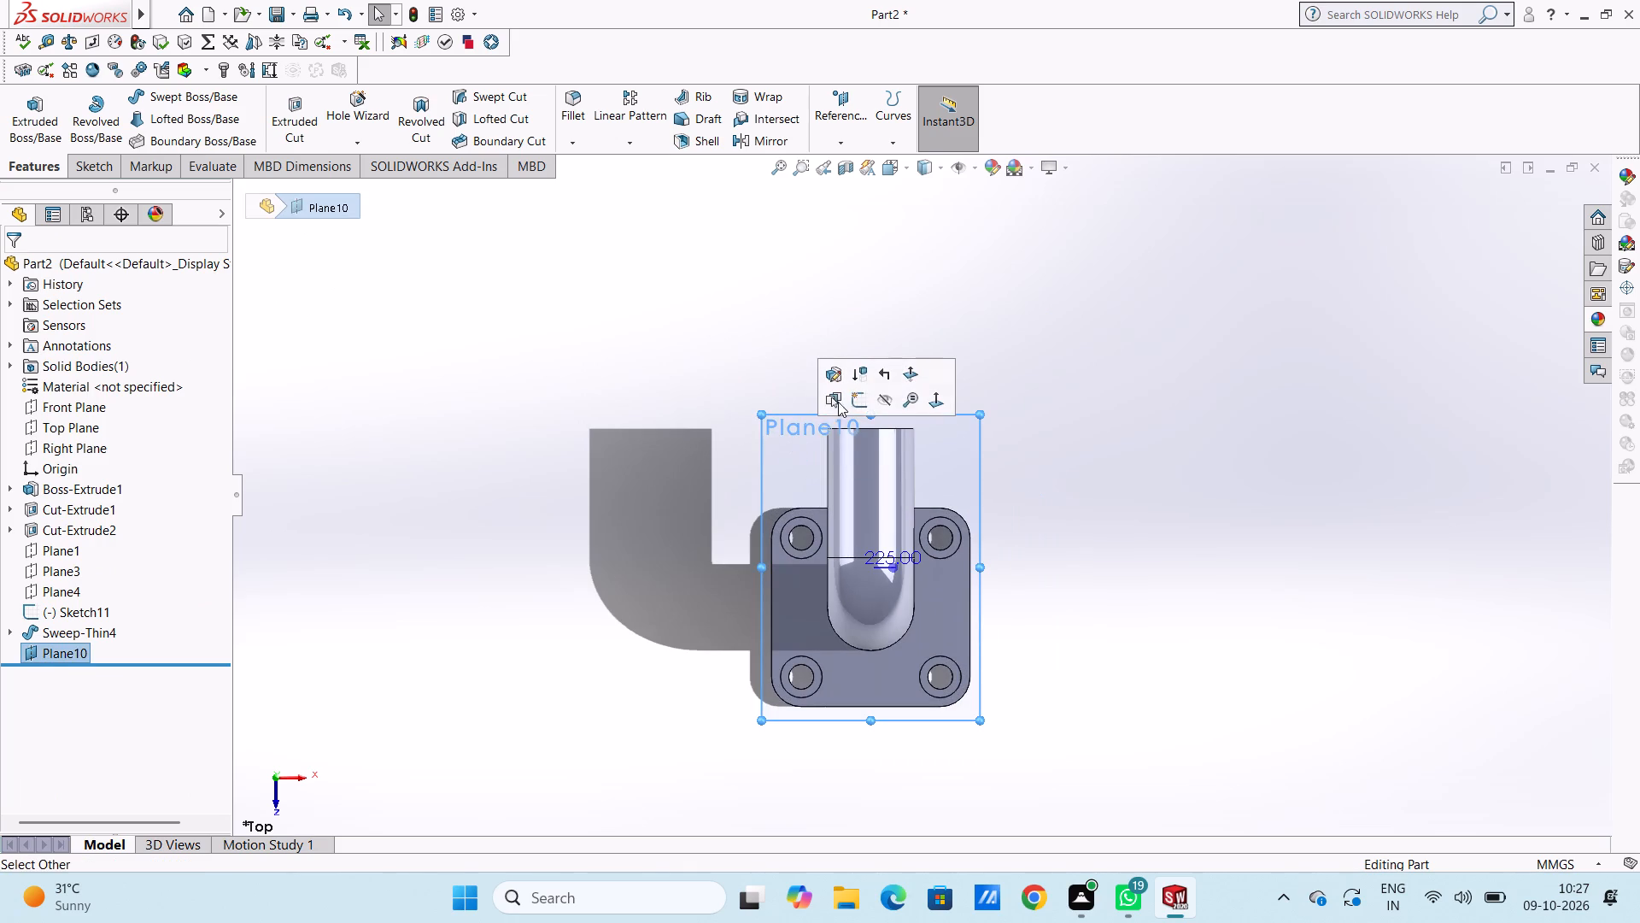
pyautogui.click(848, 403)
pyautogui.click(723, 366)
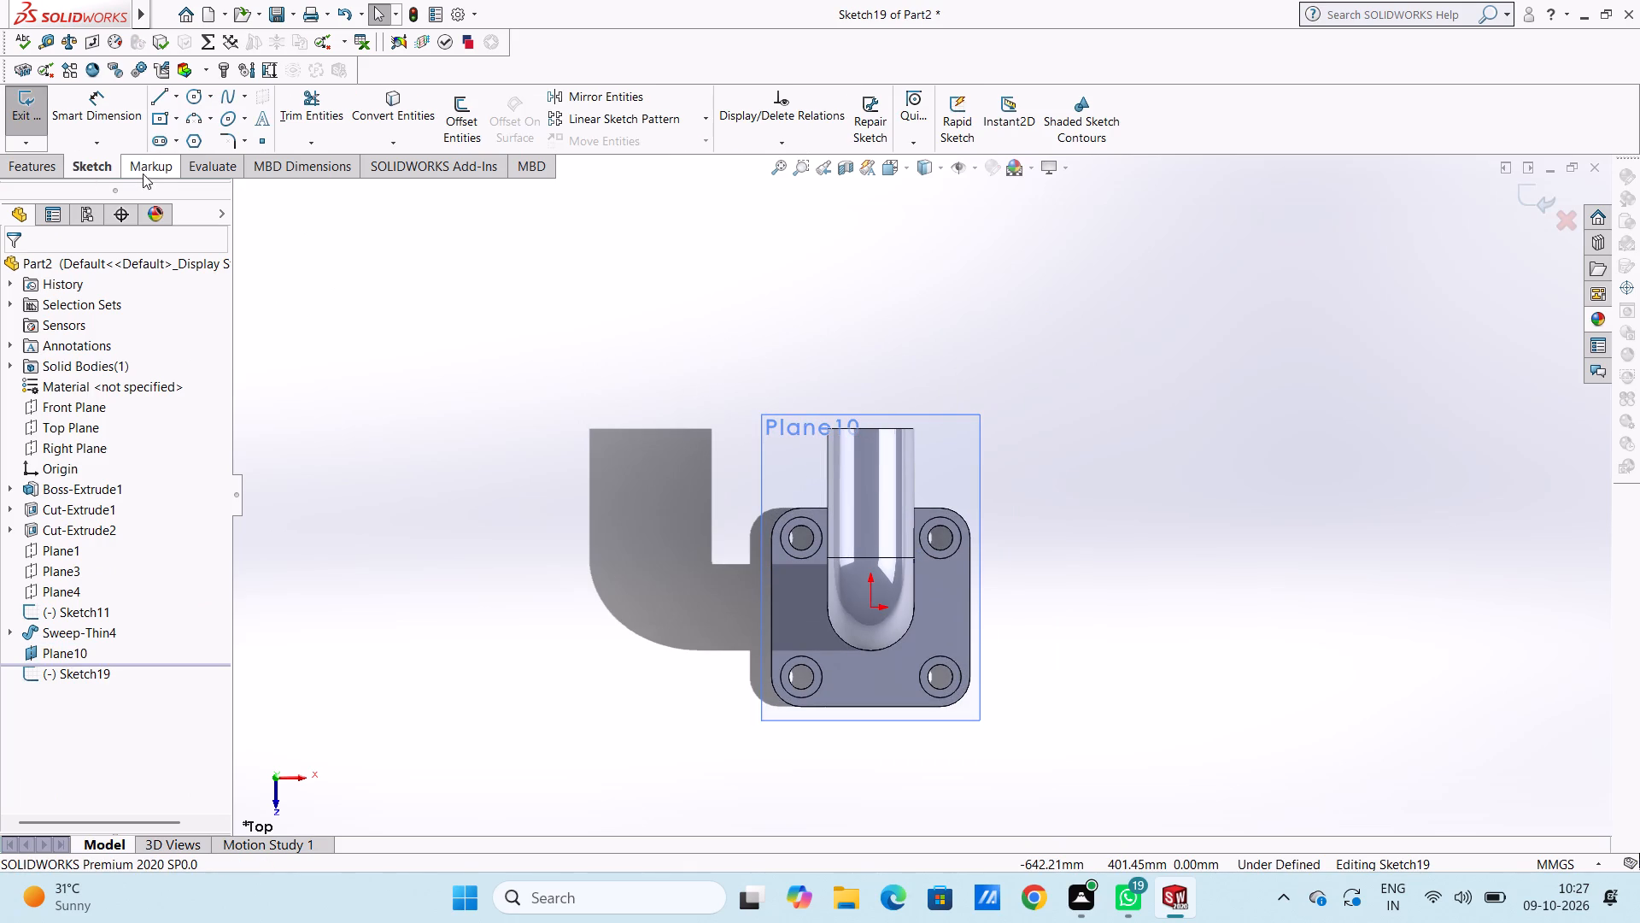
pyautogui.click(161, 98)
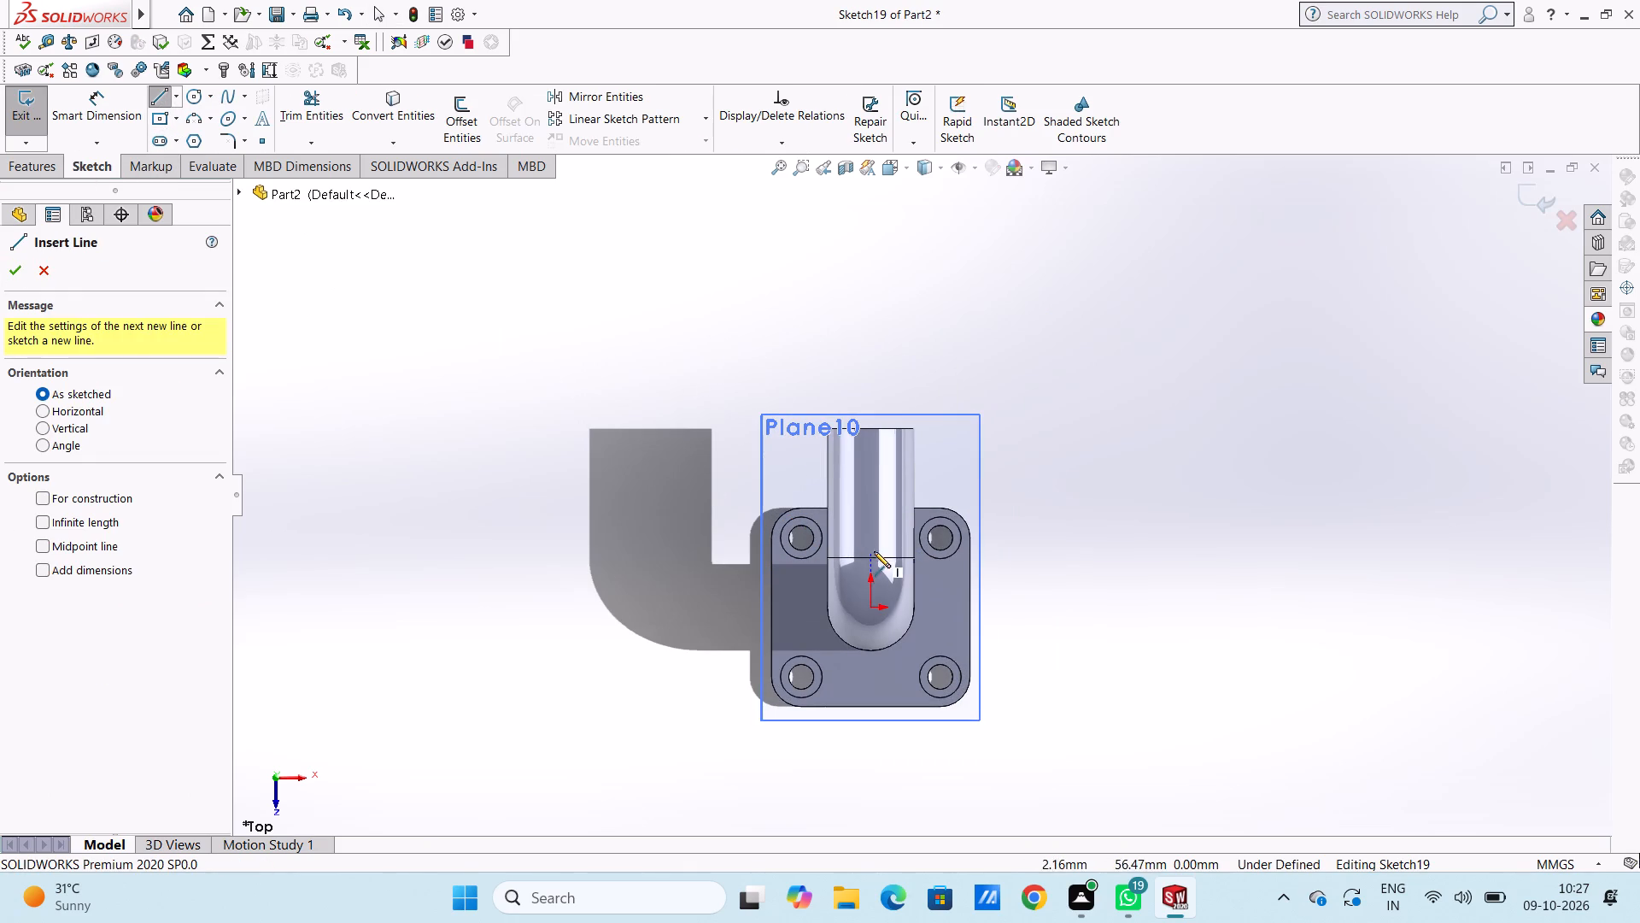
pyautogui.click(867, 555)
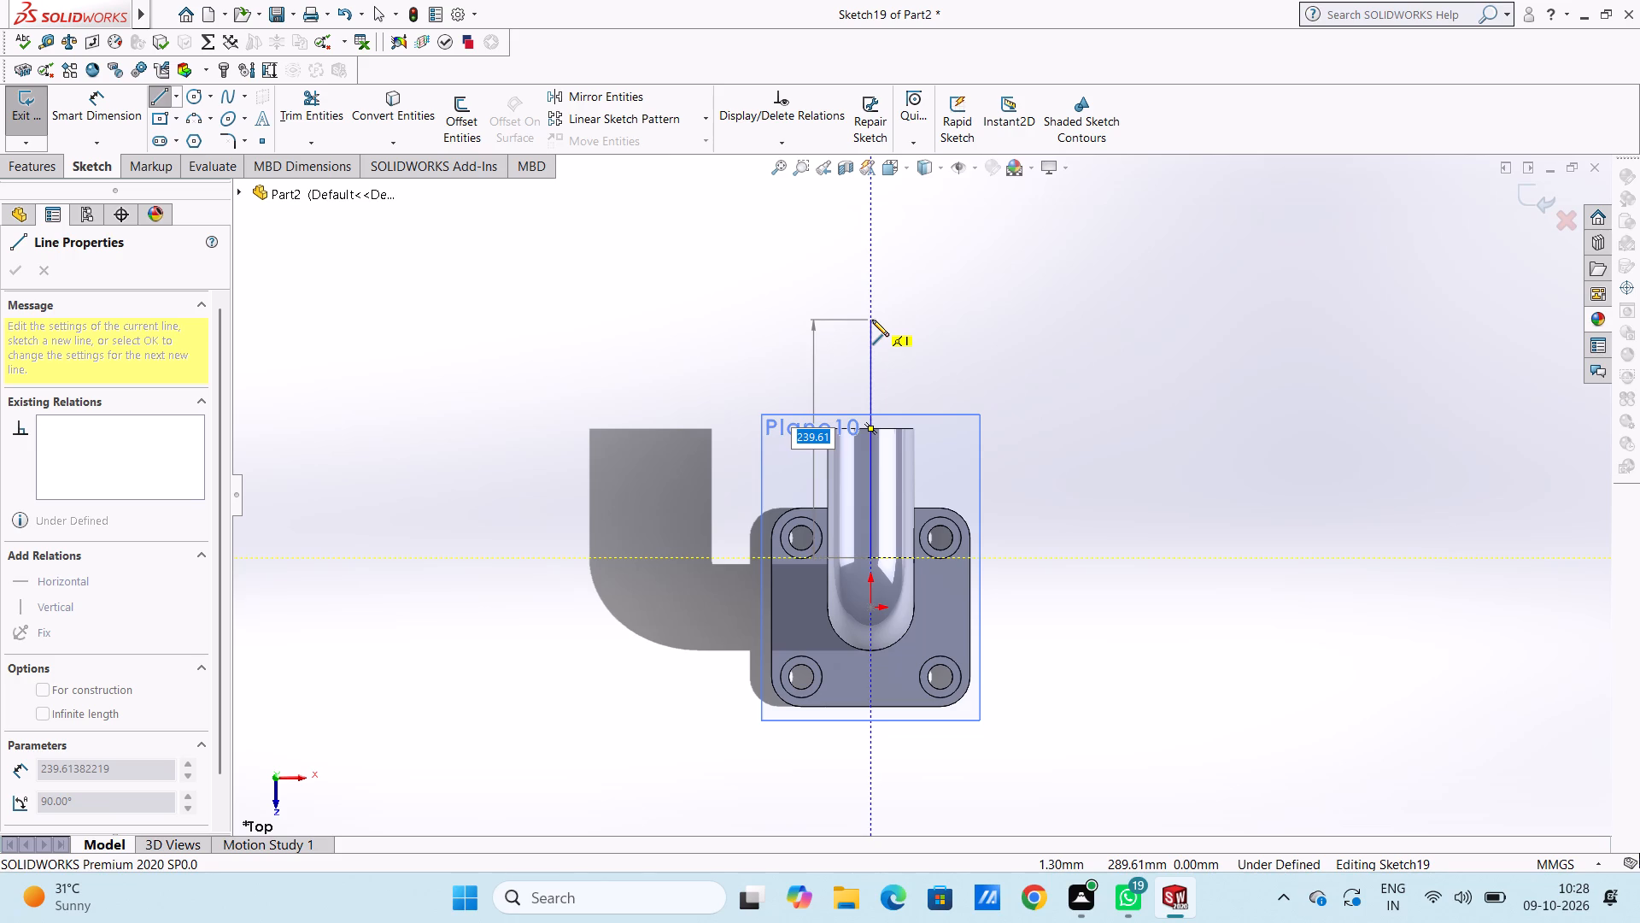
pyautogui.write('200')
pyautogui.press('Return')
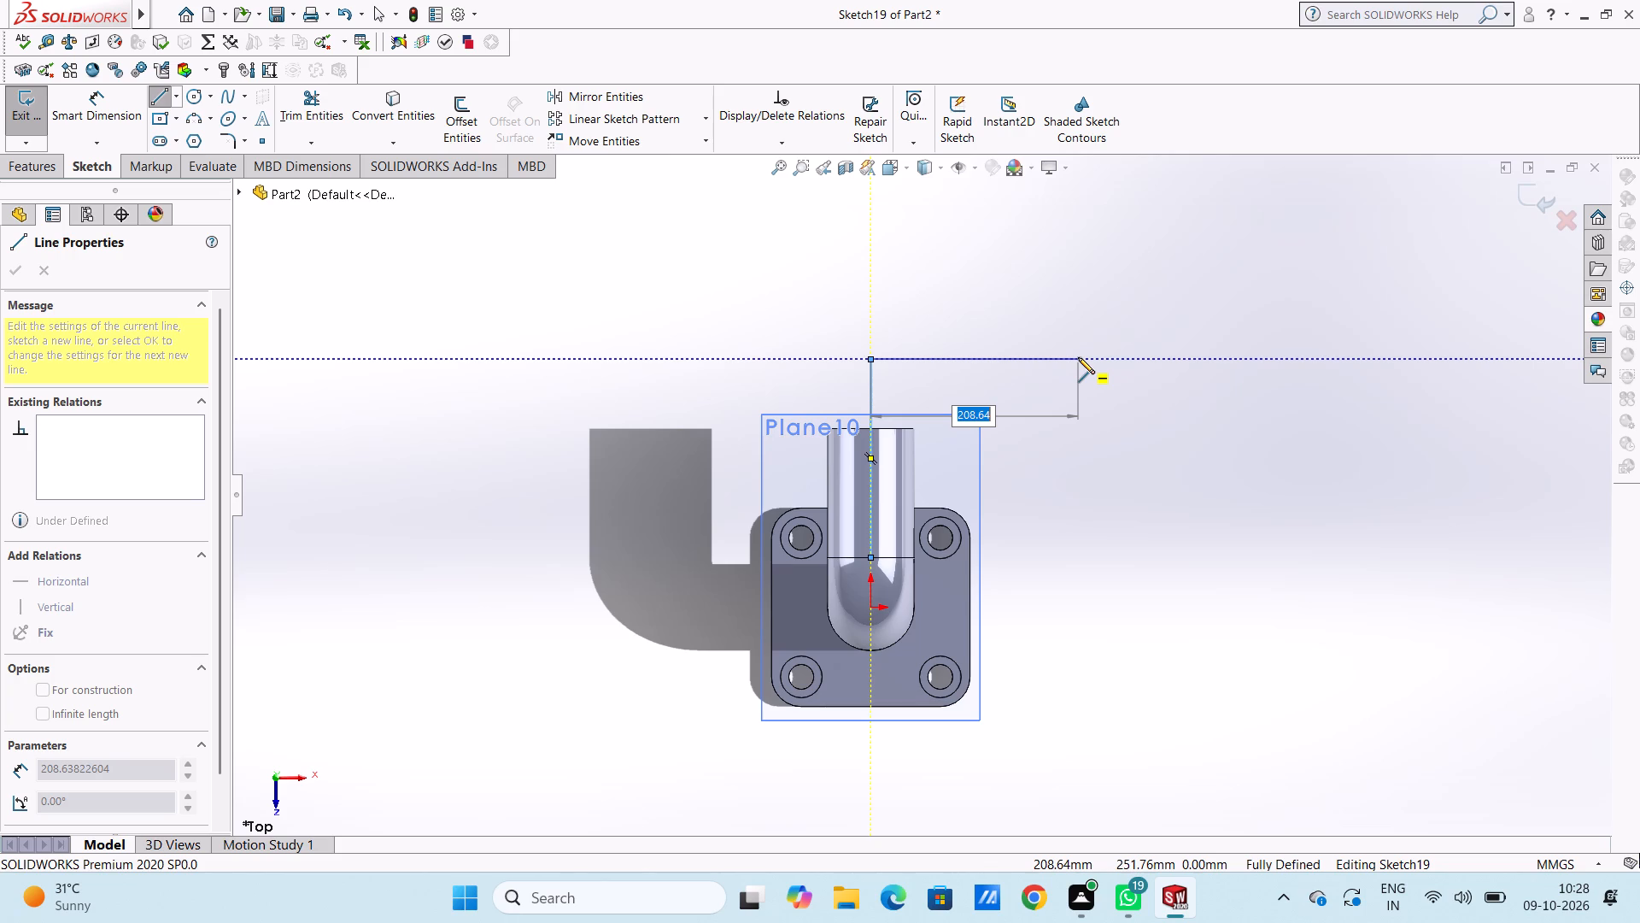
pyautogui.write('200')
pyautogui.press('Return')
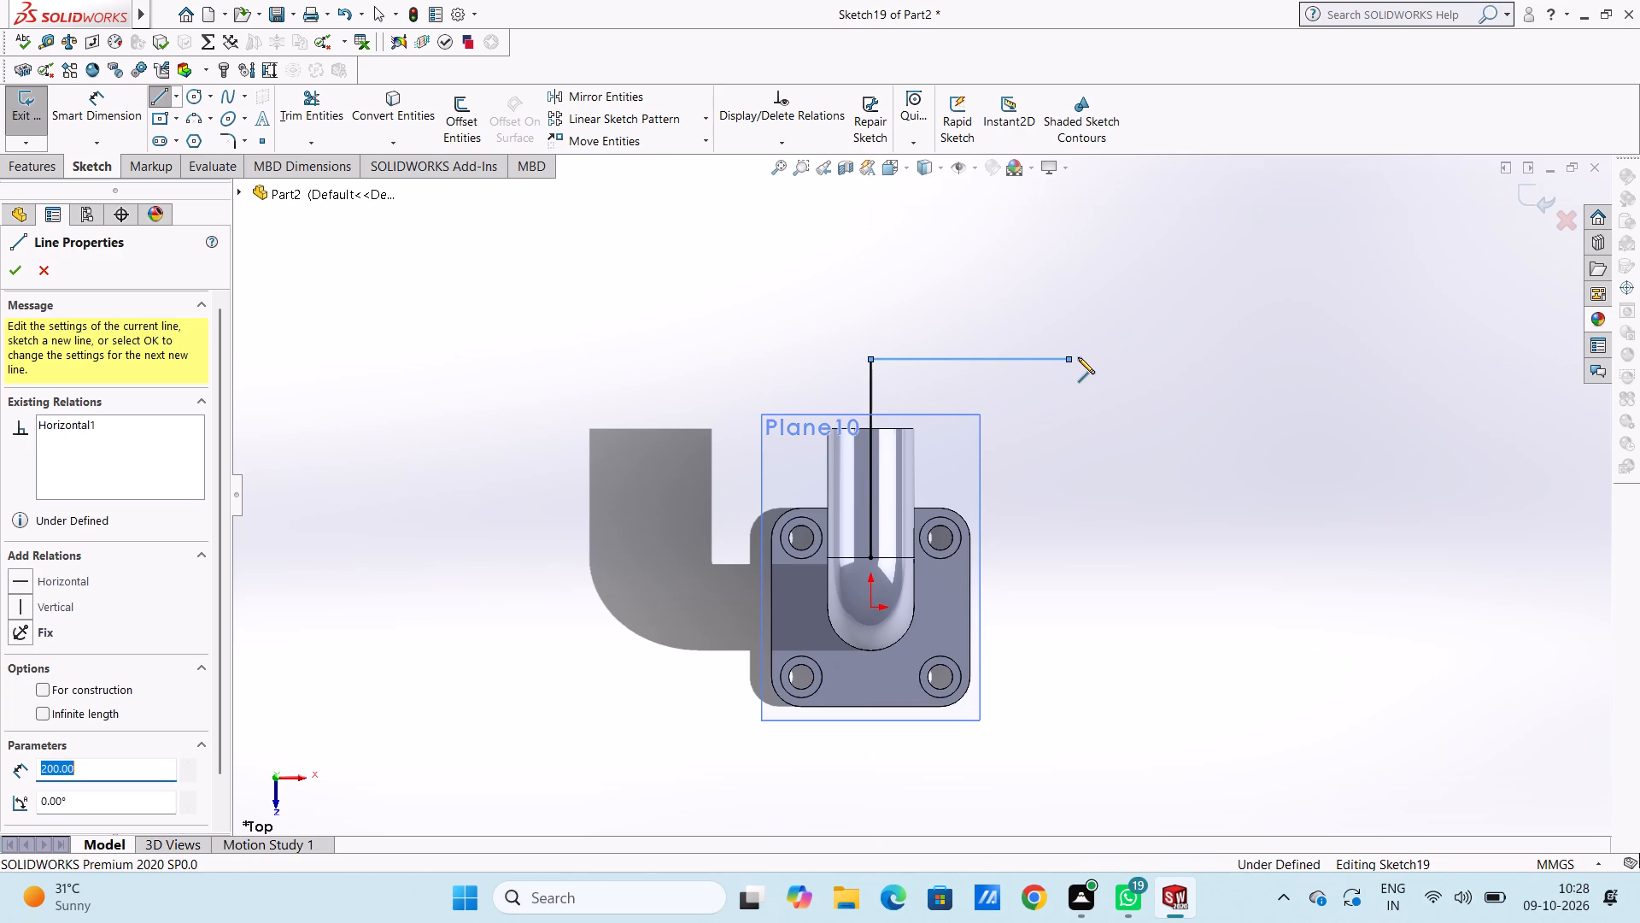
pyautogui.press('Escape')
pyautogui.press('Escape')
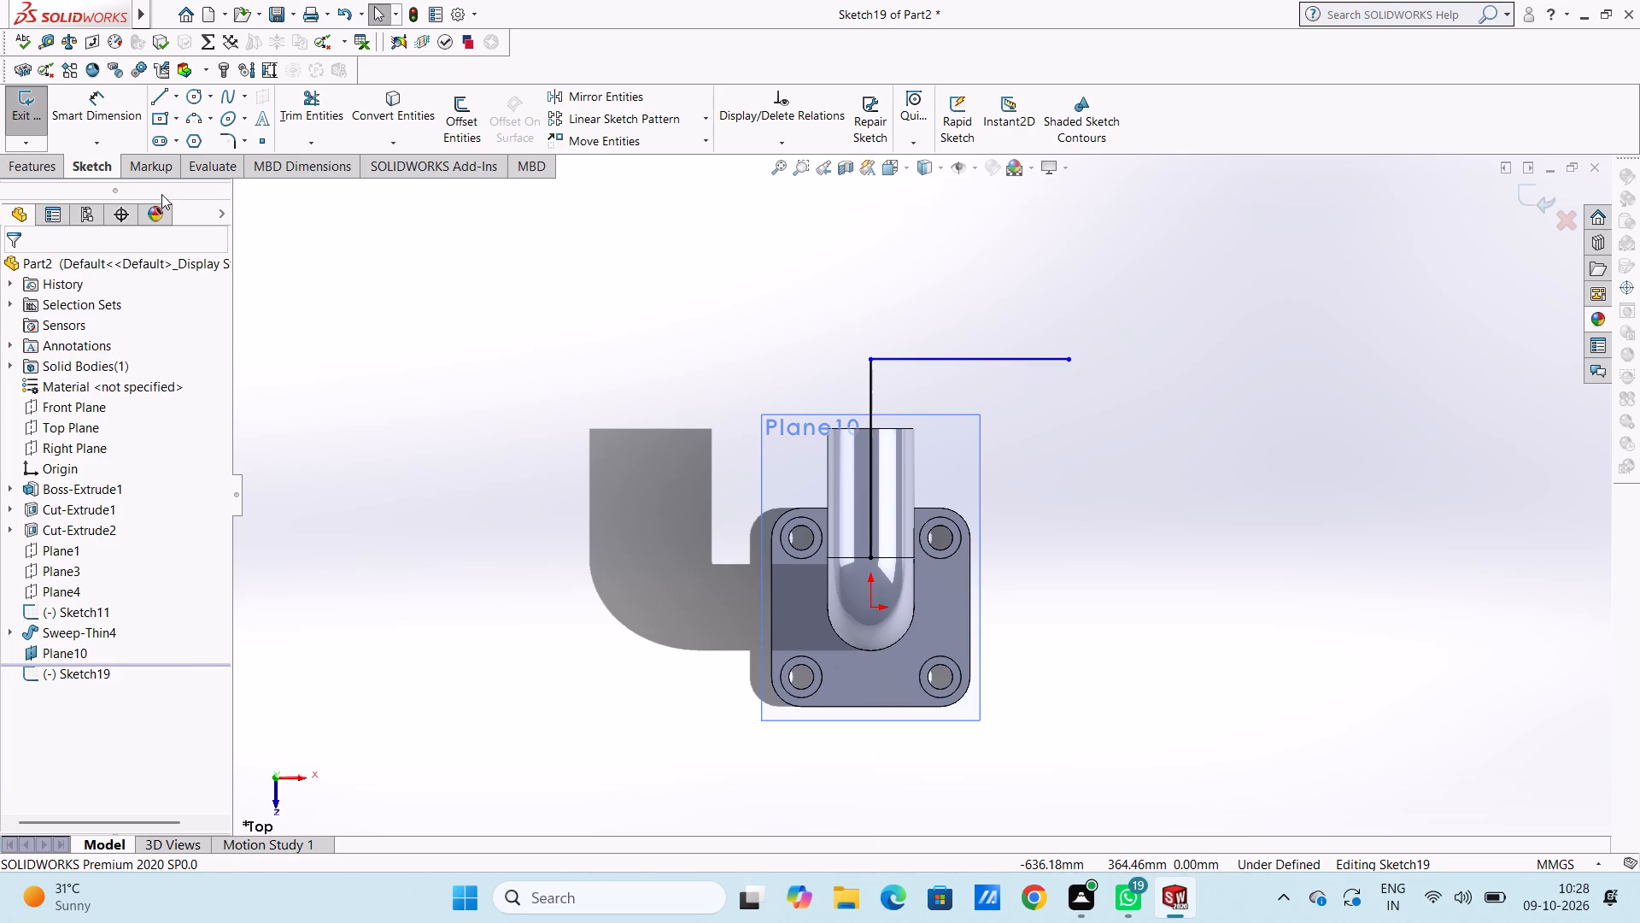
# Dimension both legs of the L-shaped path at 200 mm.
pyautogui.click(126, 116)
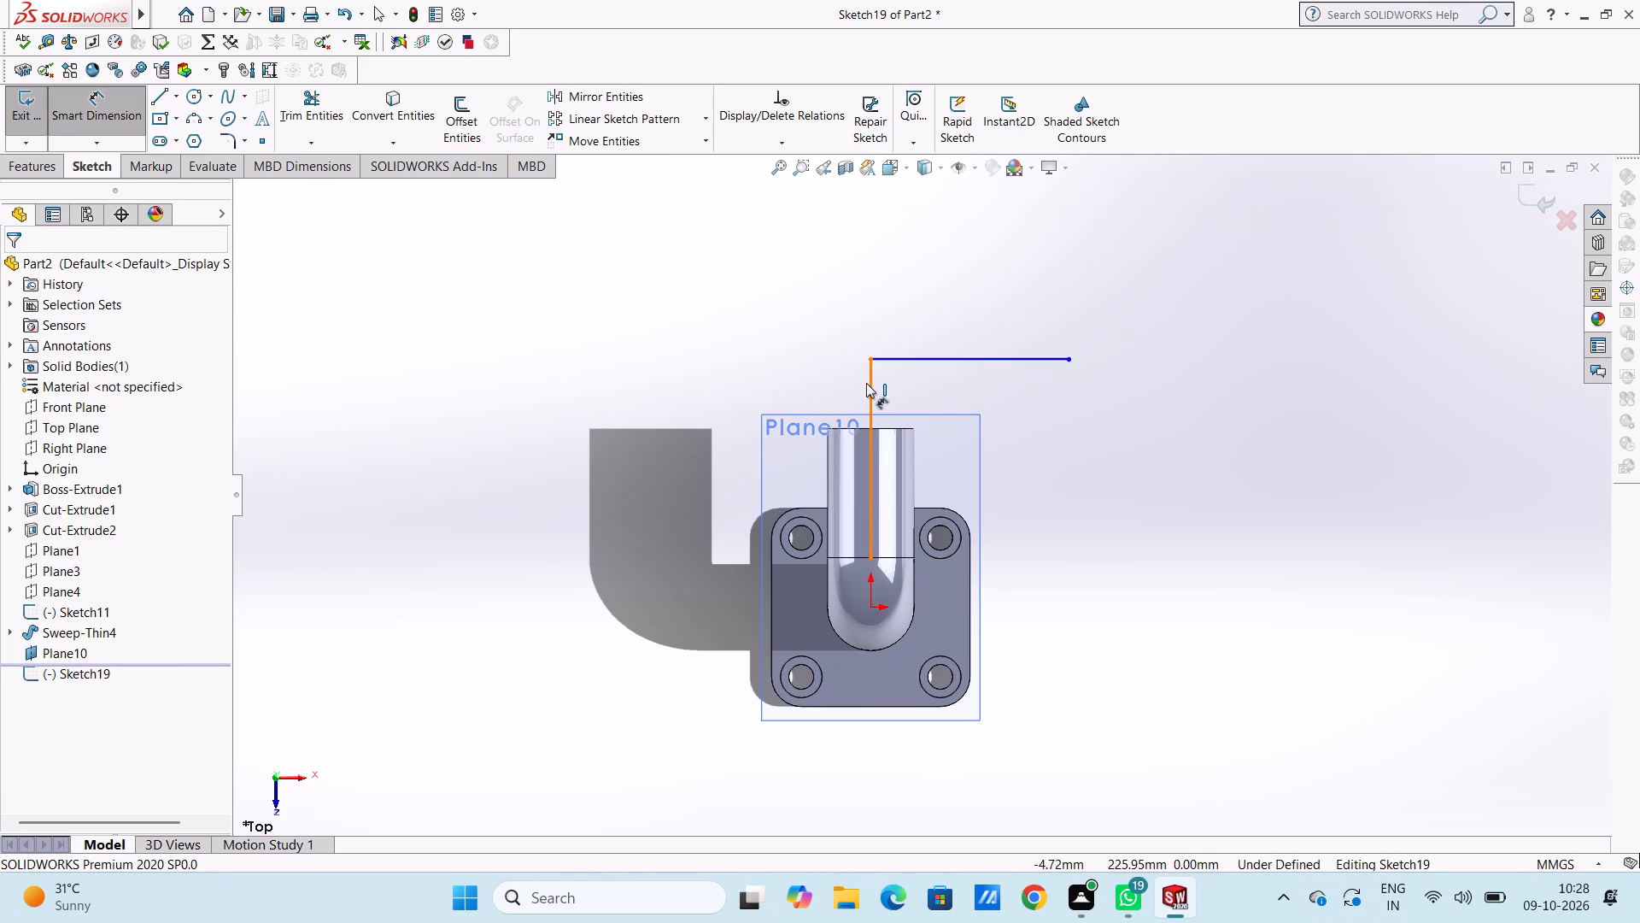
pyautogui.click(869, 384)
pyautogui.click(513, 403)
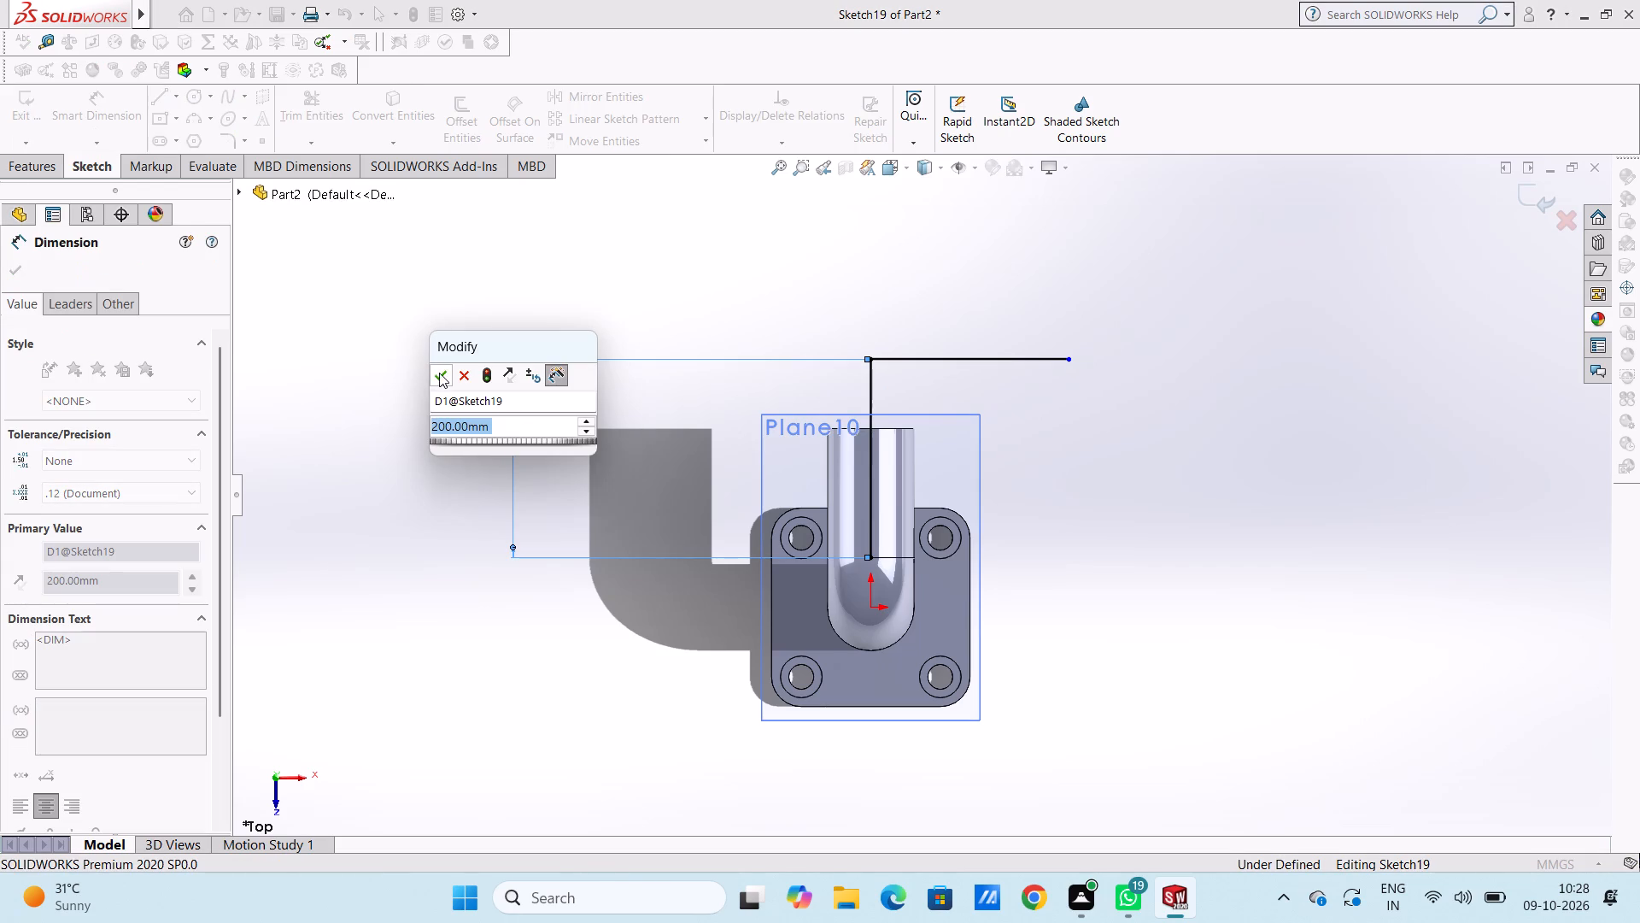
pyautogui.click(439, 372)
pyautogui.click(392, 349)
pyautogui.click(945, 359)
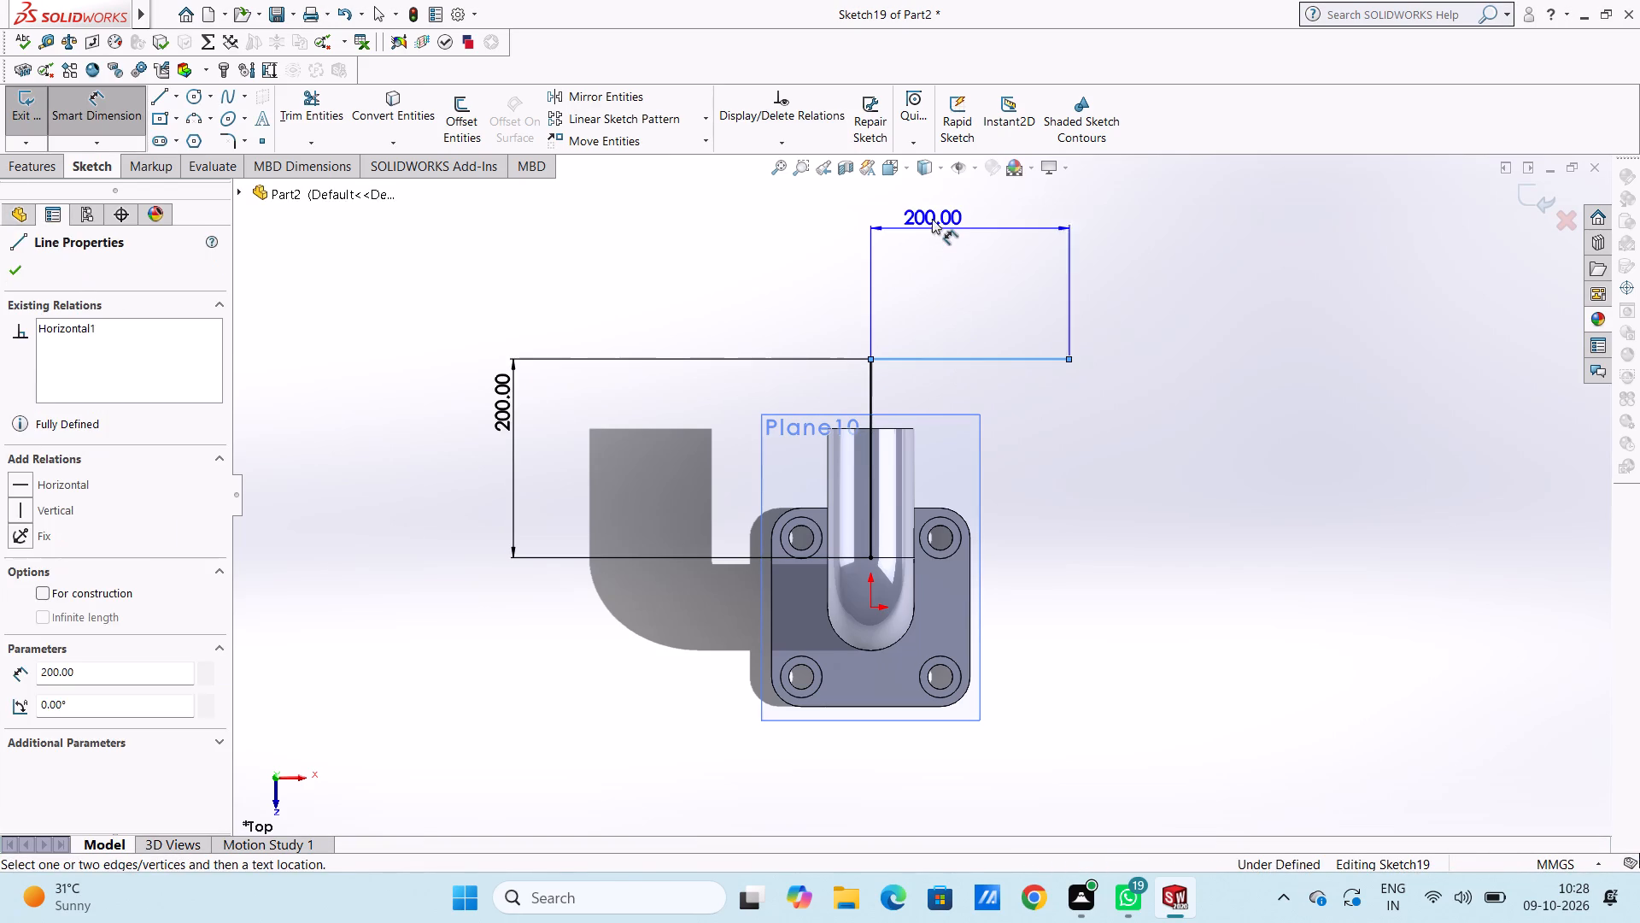
pyautogui.click(932, 218)
pyautogui.moveTo(863, 189); pyautogui.dragTo(858, 203)
pyautogui.click(792, 231)
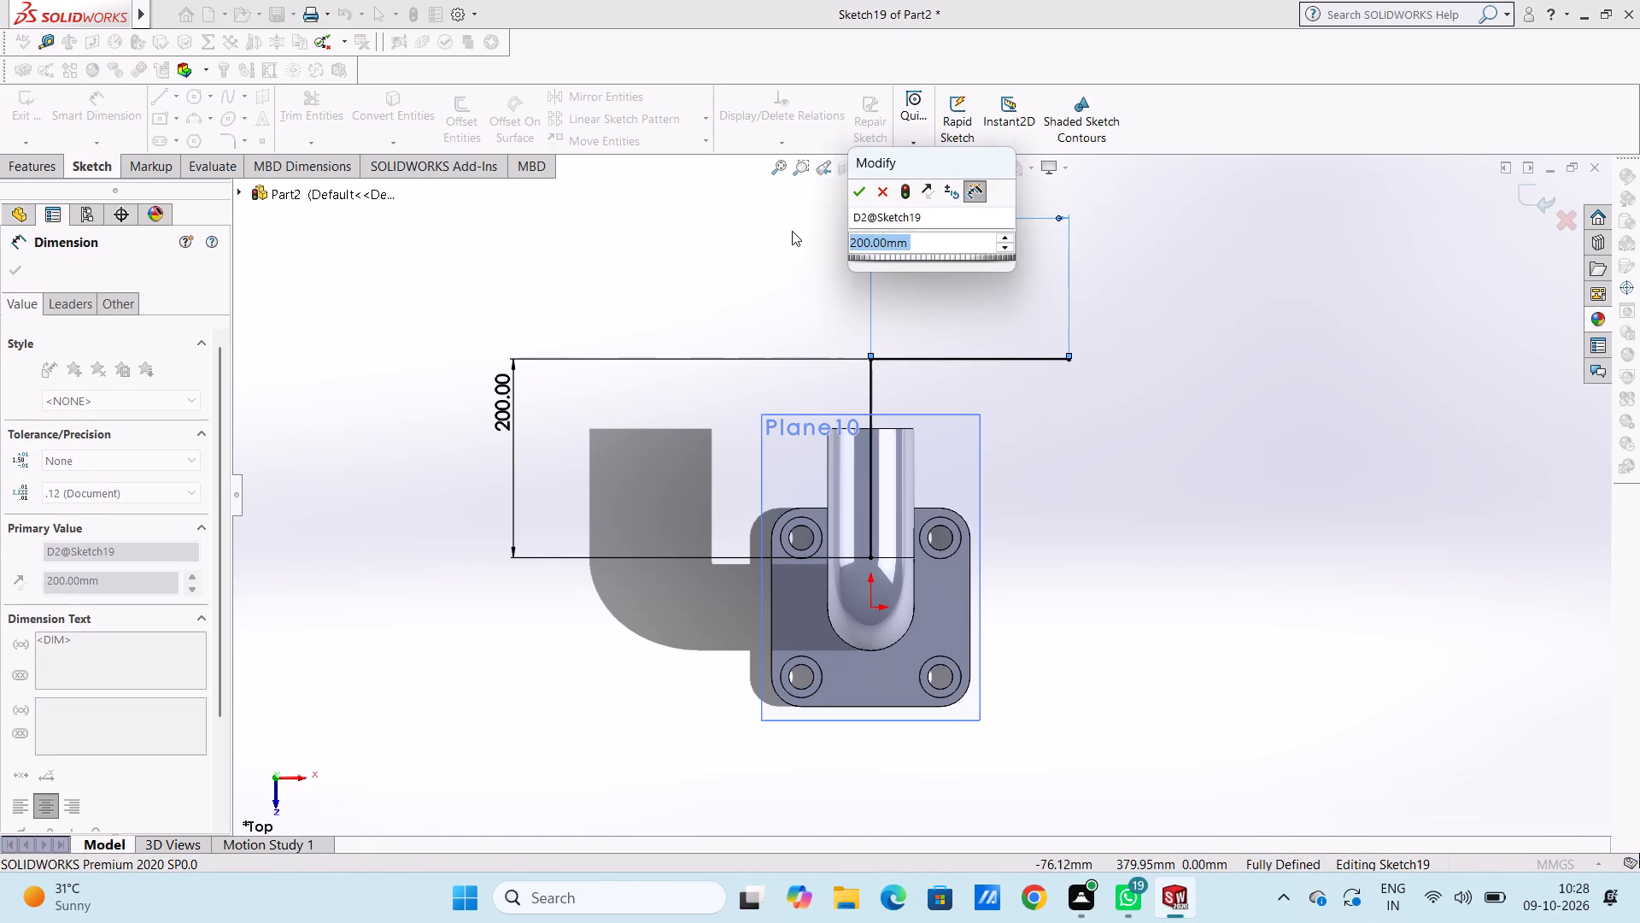
pyautogui.click(858, 193)
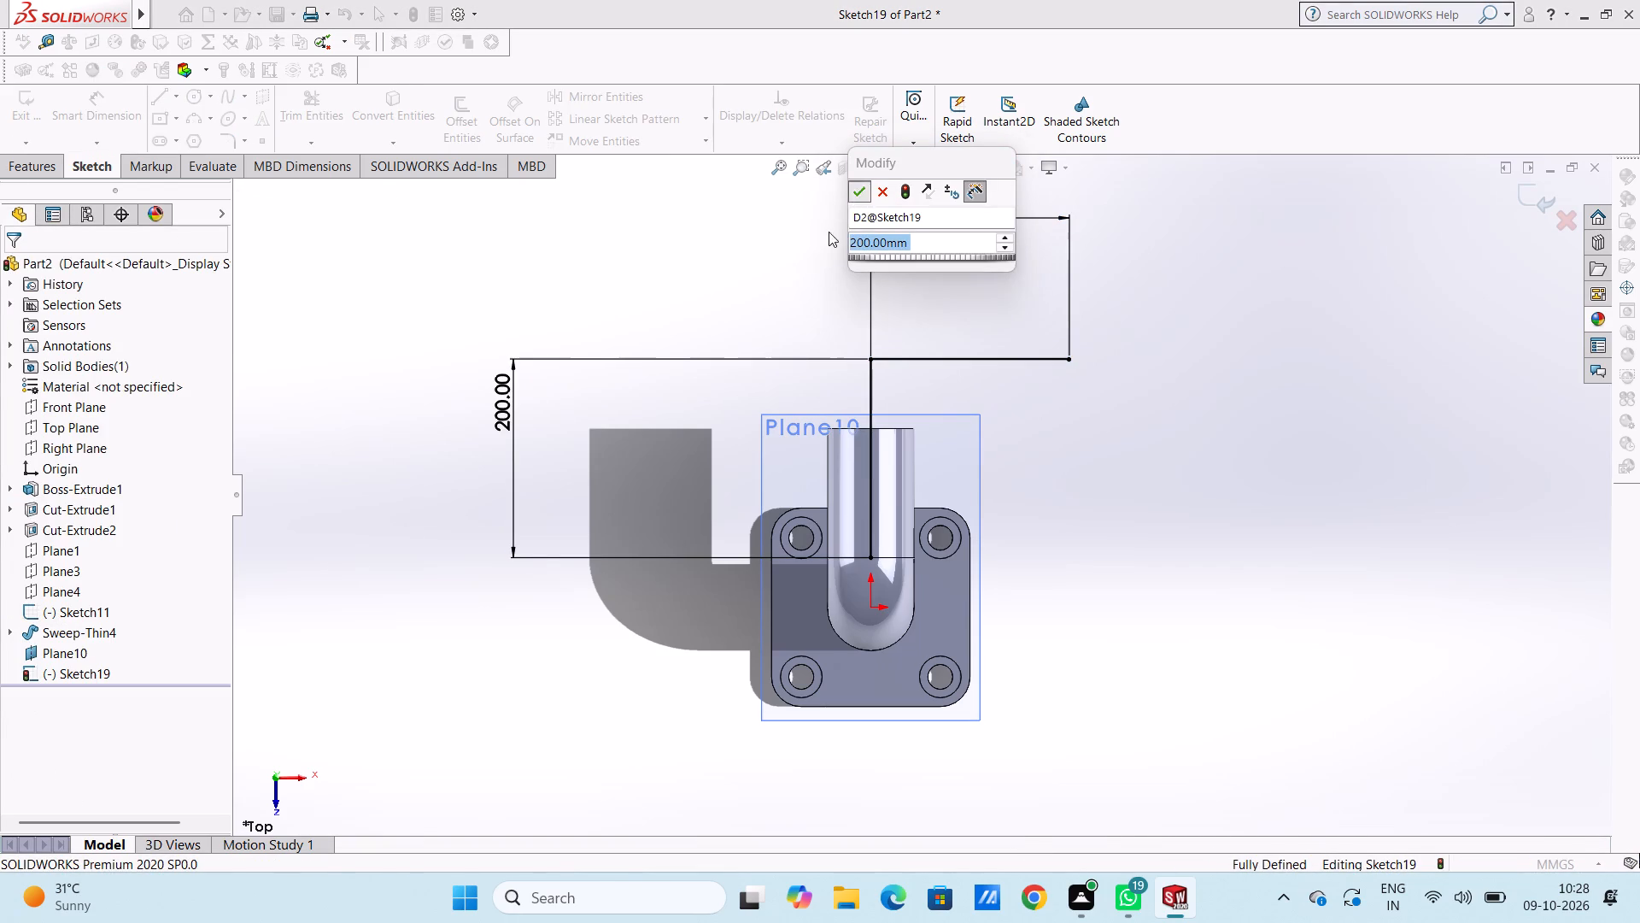
pyautogui.click(794, 276)
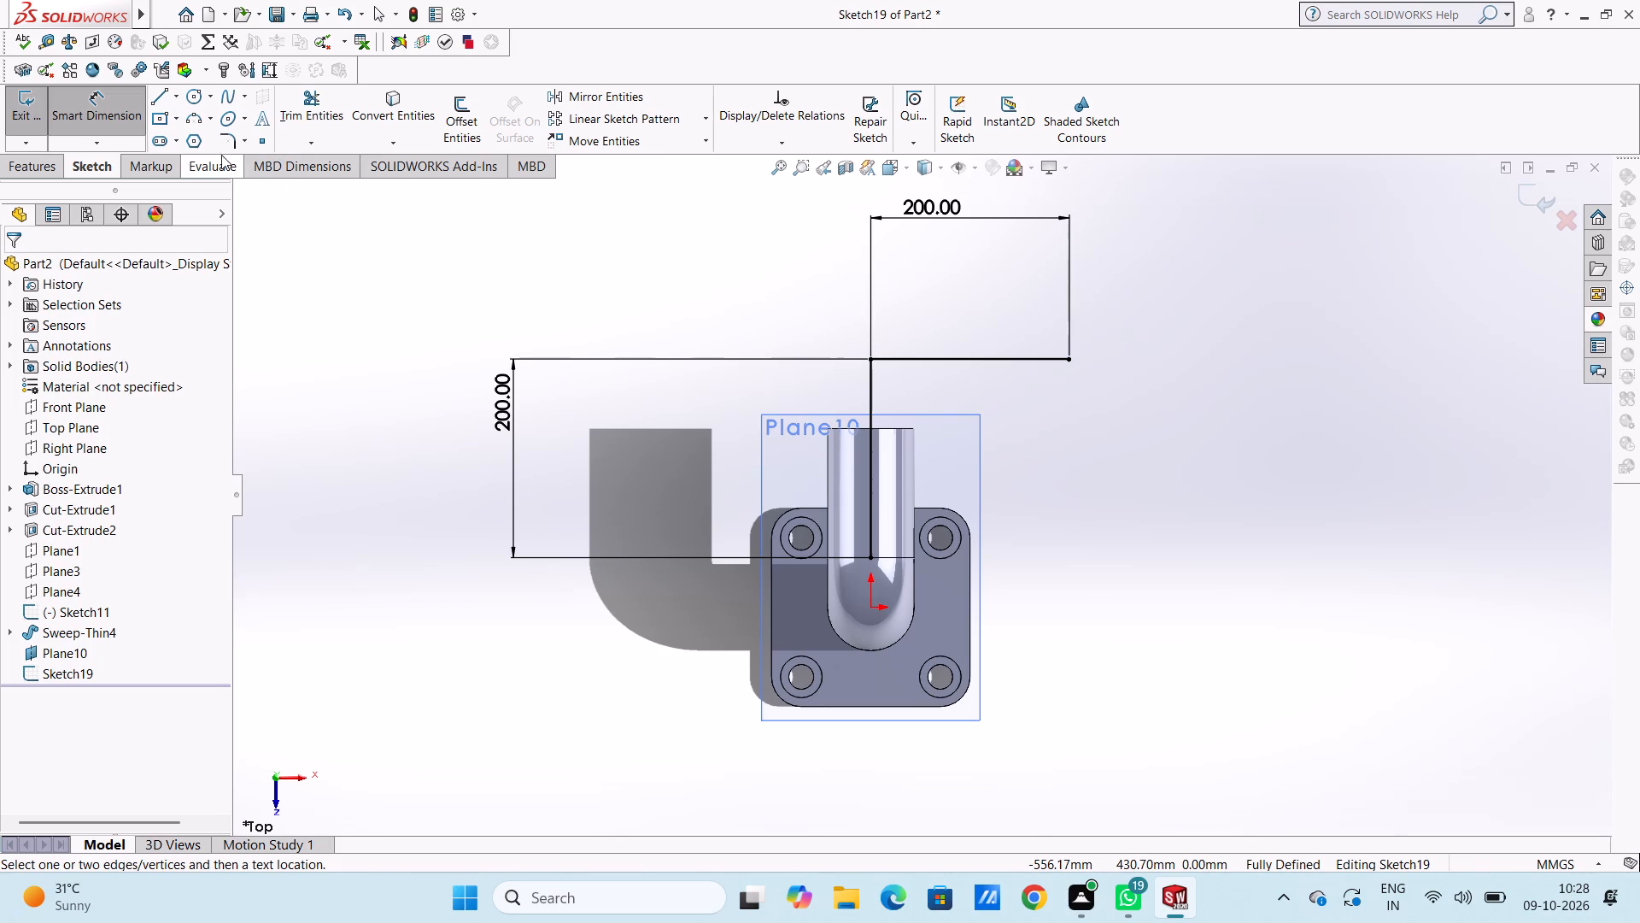
# Round the corner of the L-shaped path with a 50 mm sketch fillet and finish the sketch.
pyautogui.click(222, 132)
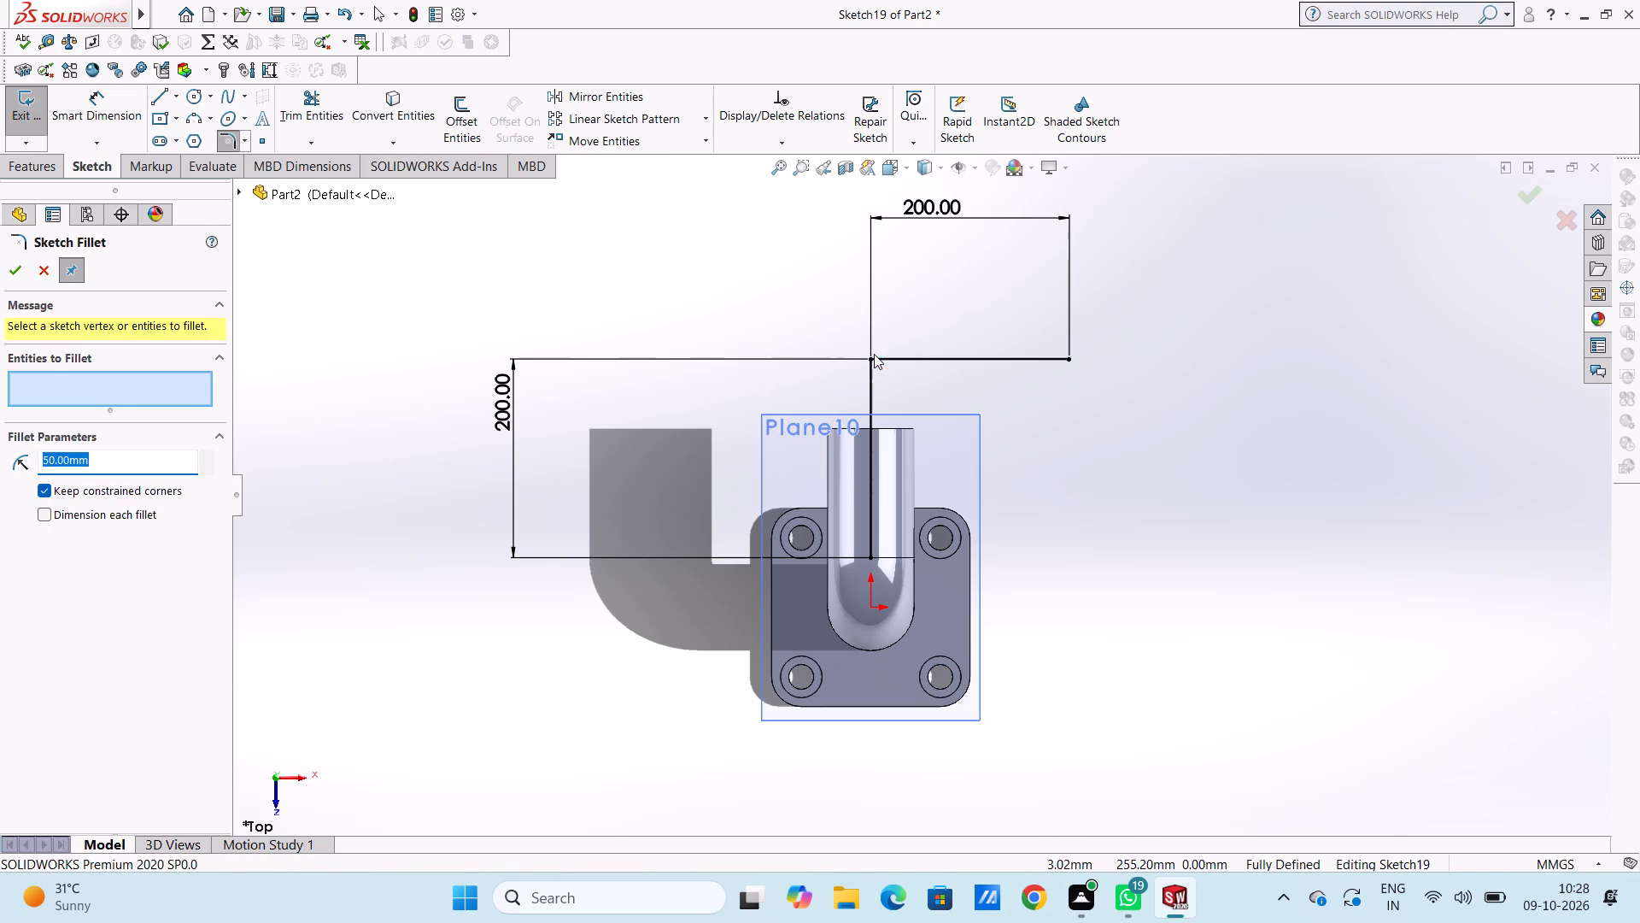
pyautogui.click(875, 361)
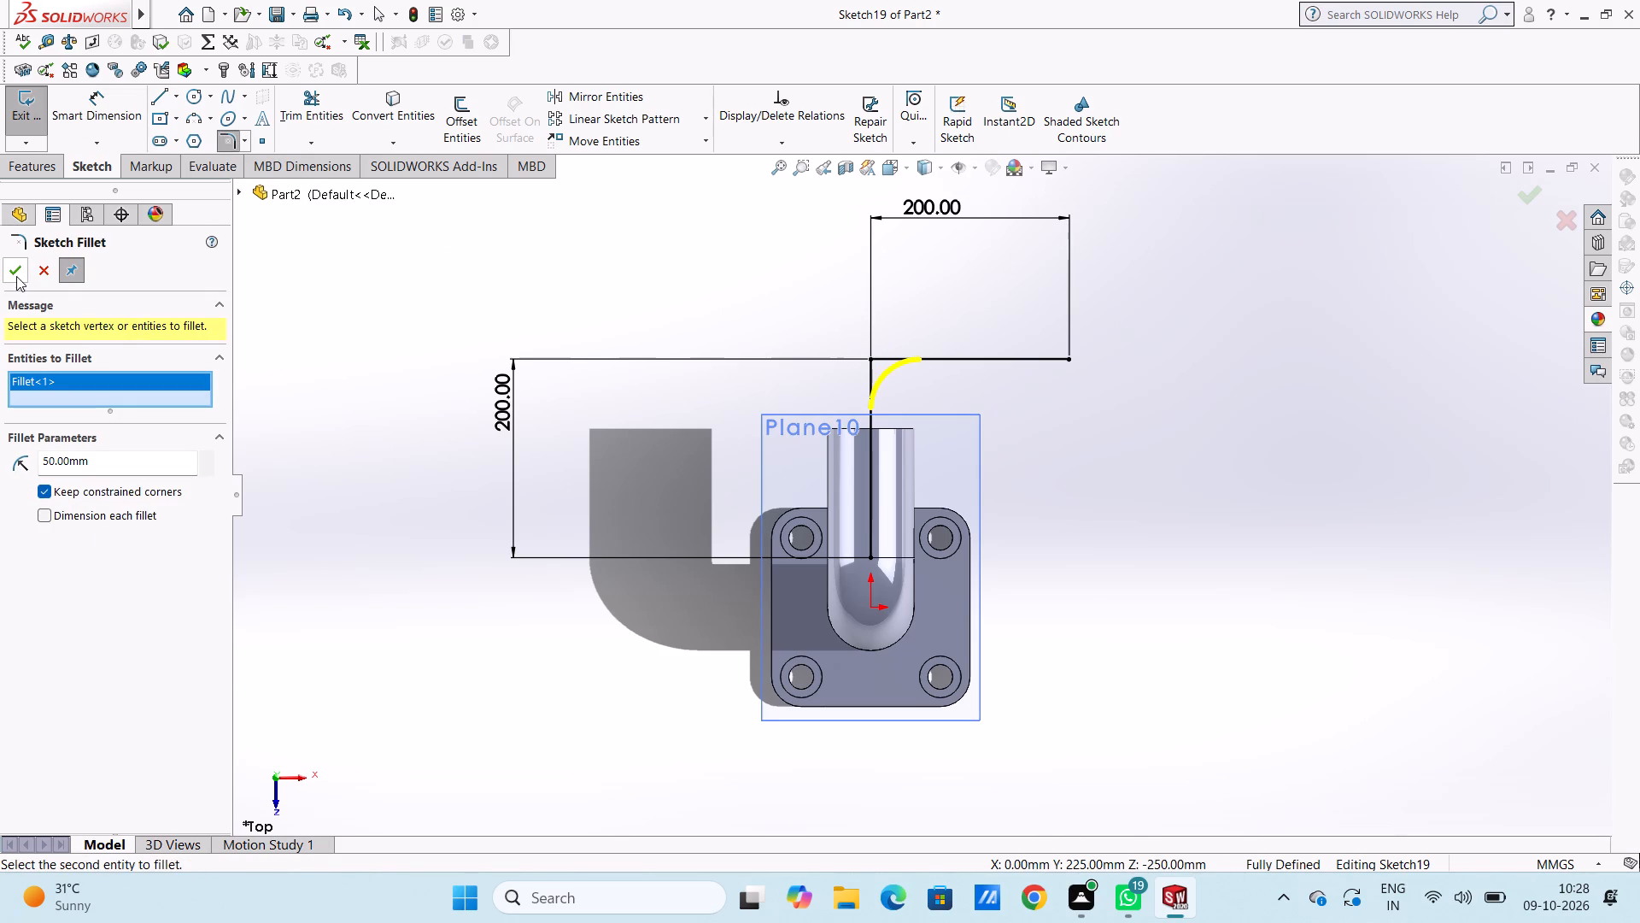
pyautogui.click(16, 273)
pyautogui.click(19, 267)
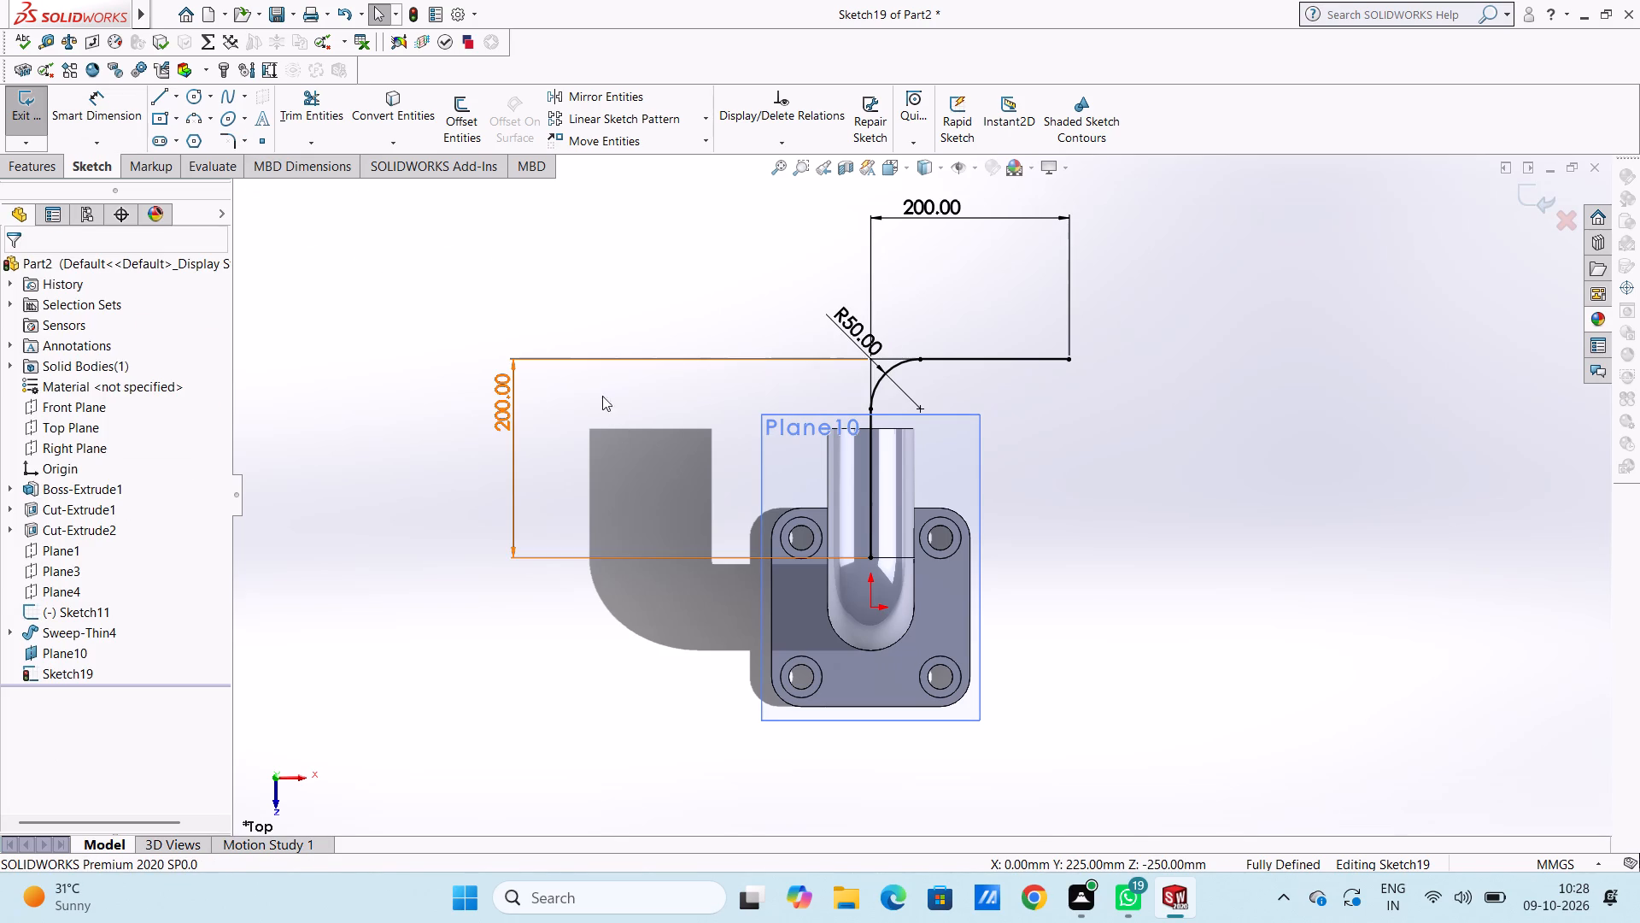
pyautogui.click(1535, 194)
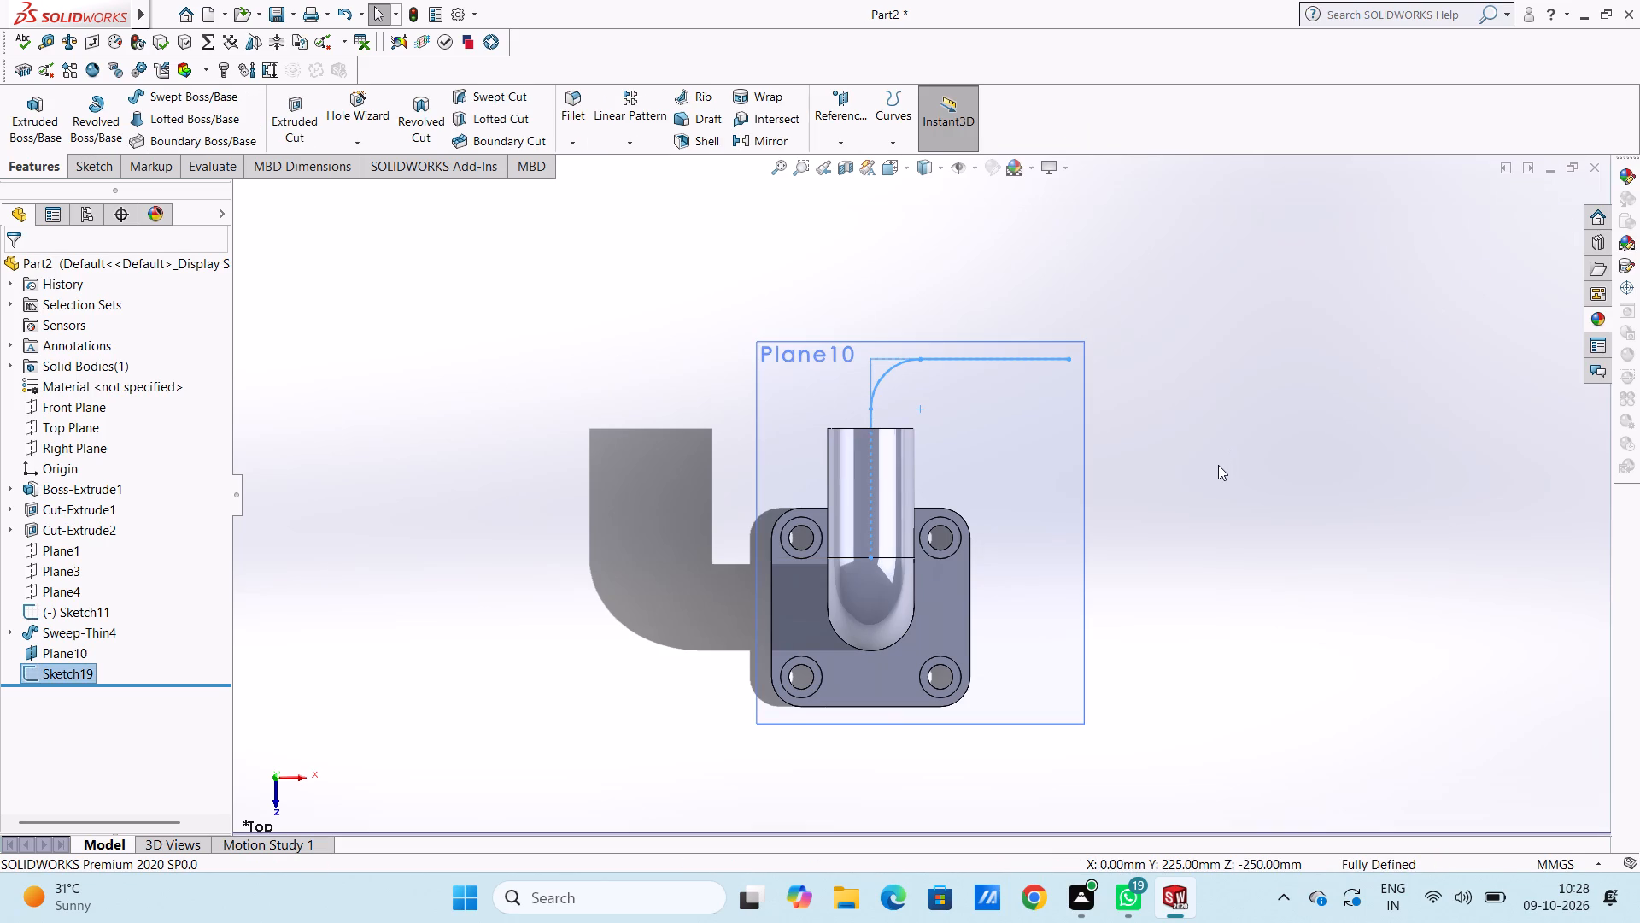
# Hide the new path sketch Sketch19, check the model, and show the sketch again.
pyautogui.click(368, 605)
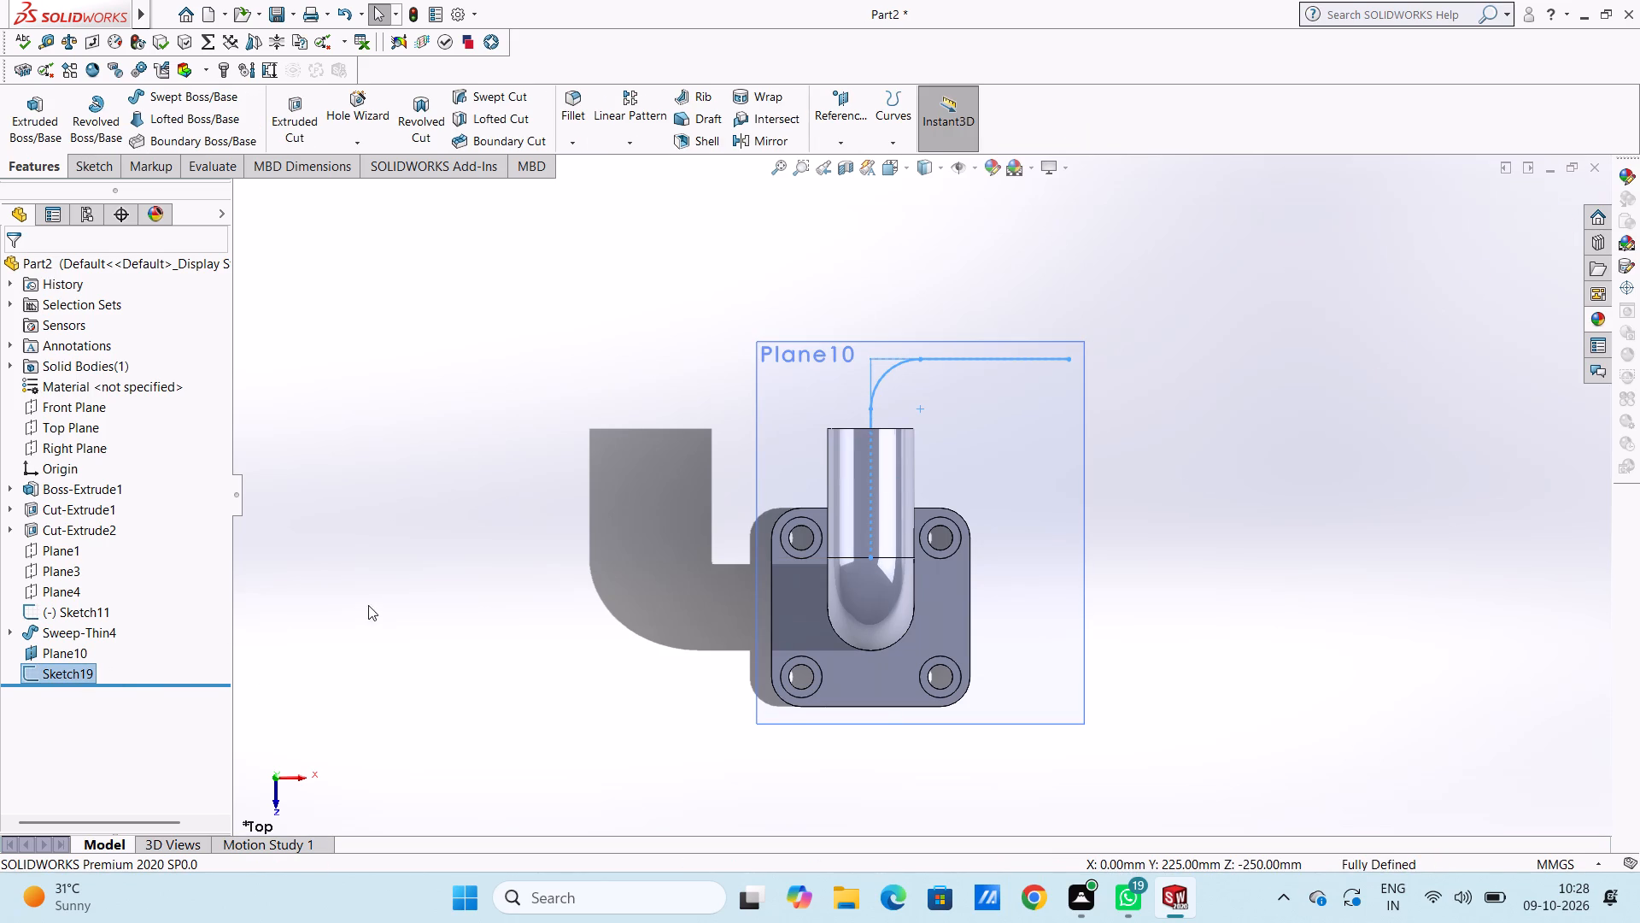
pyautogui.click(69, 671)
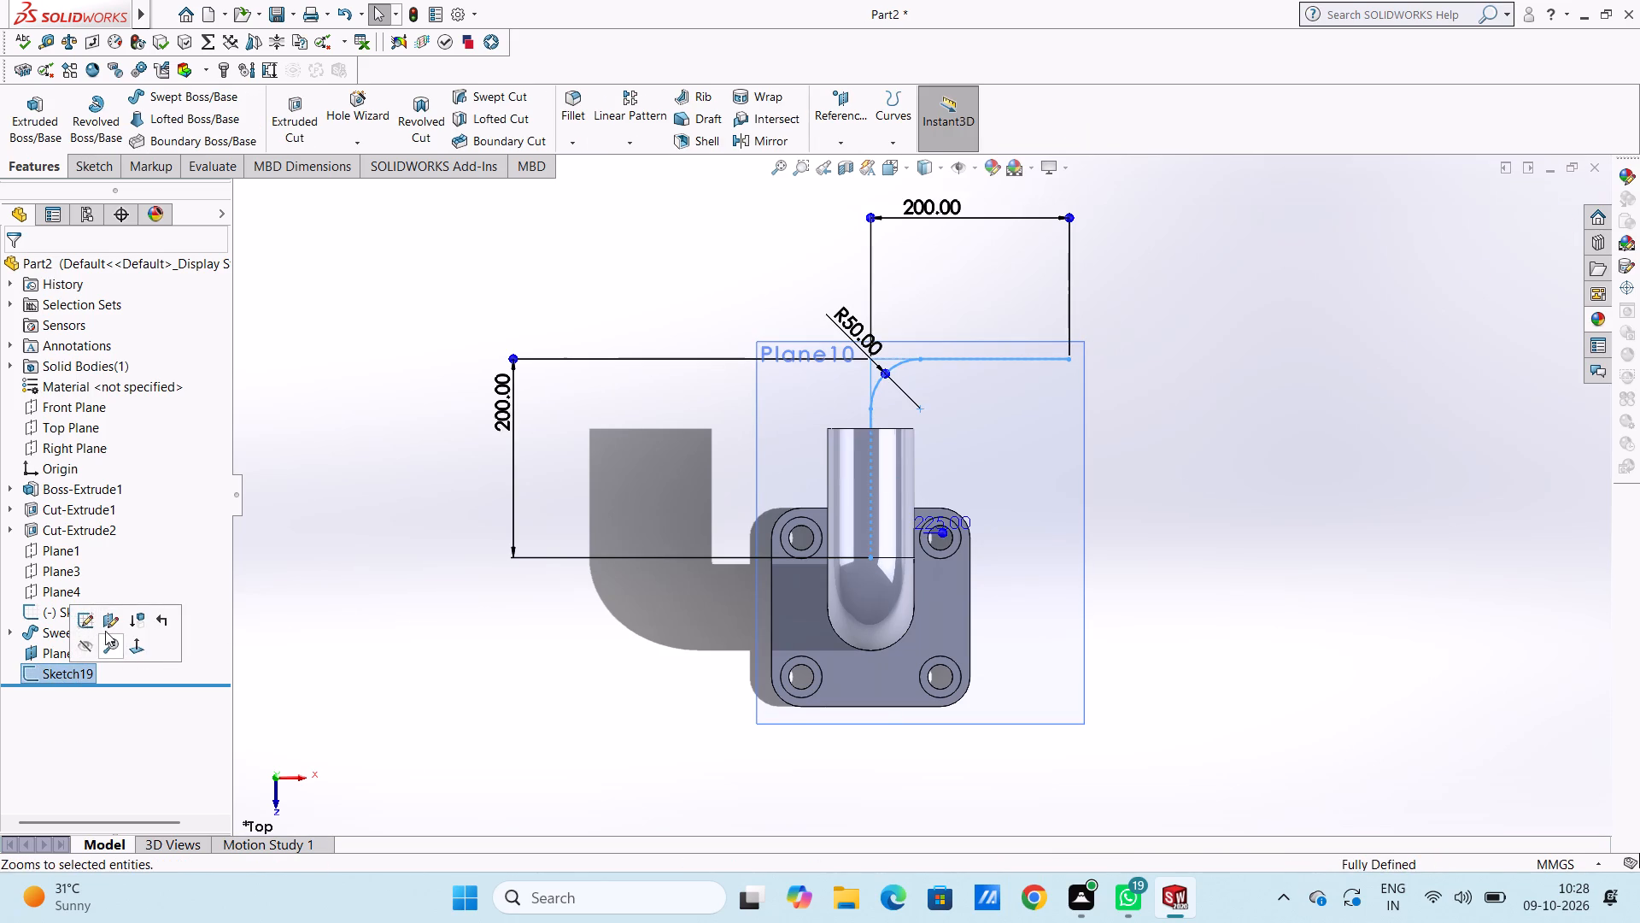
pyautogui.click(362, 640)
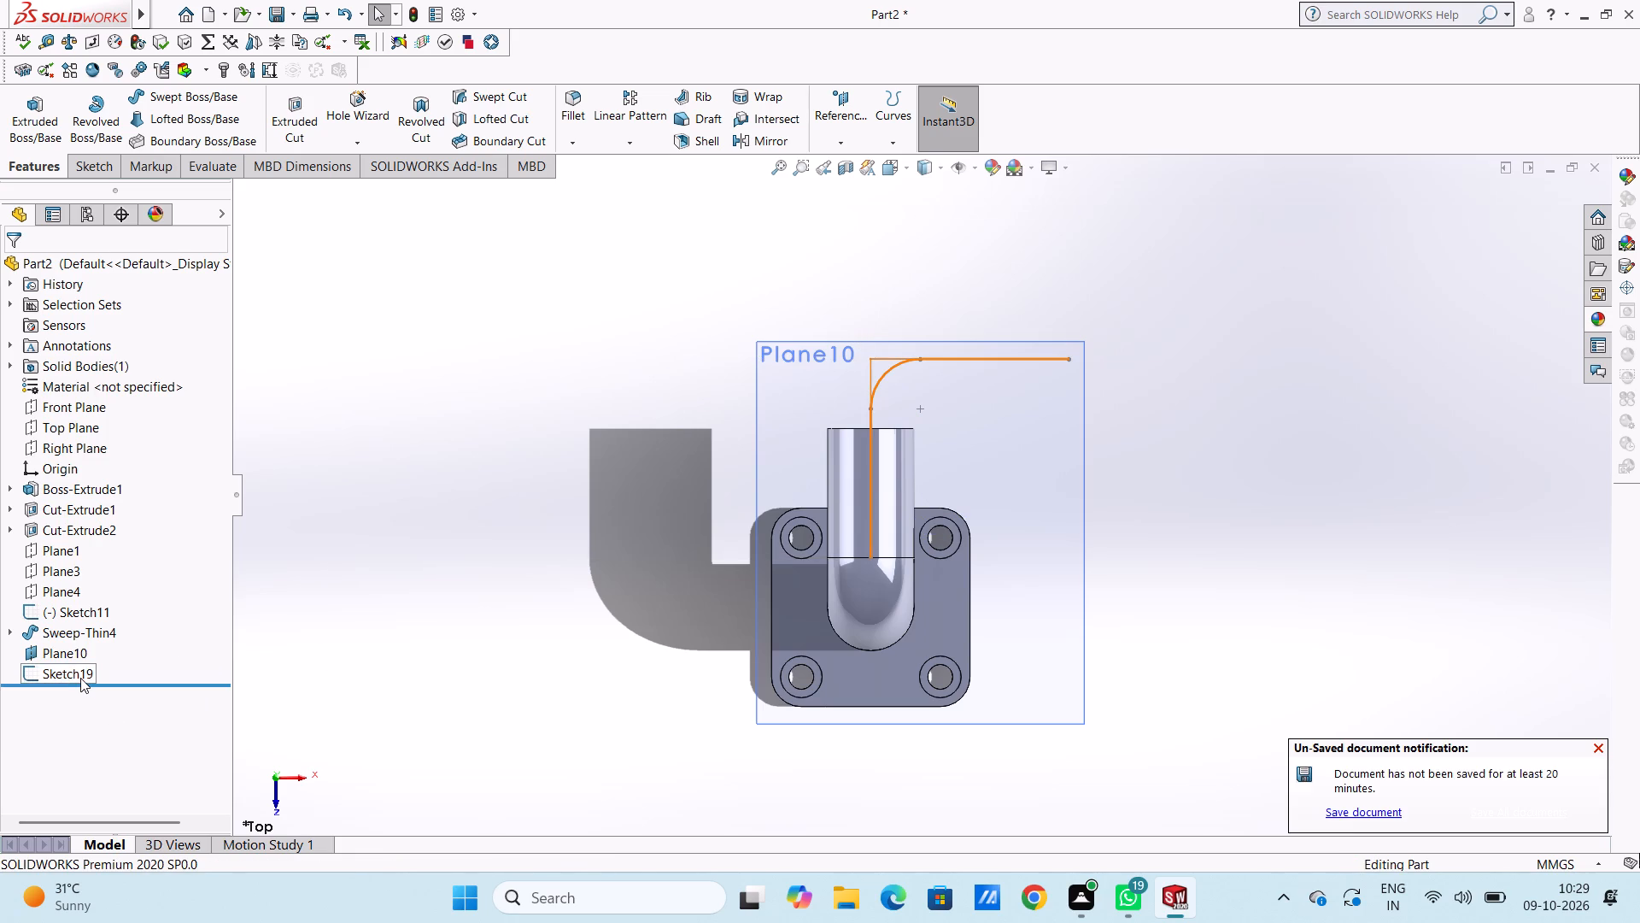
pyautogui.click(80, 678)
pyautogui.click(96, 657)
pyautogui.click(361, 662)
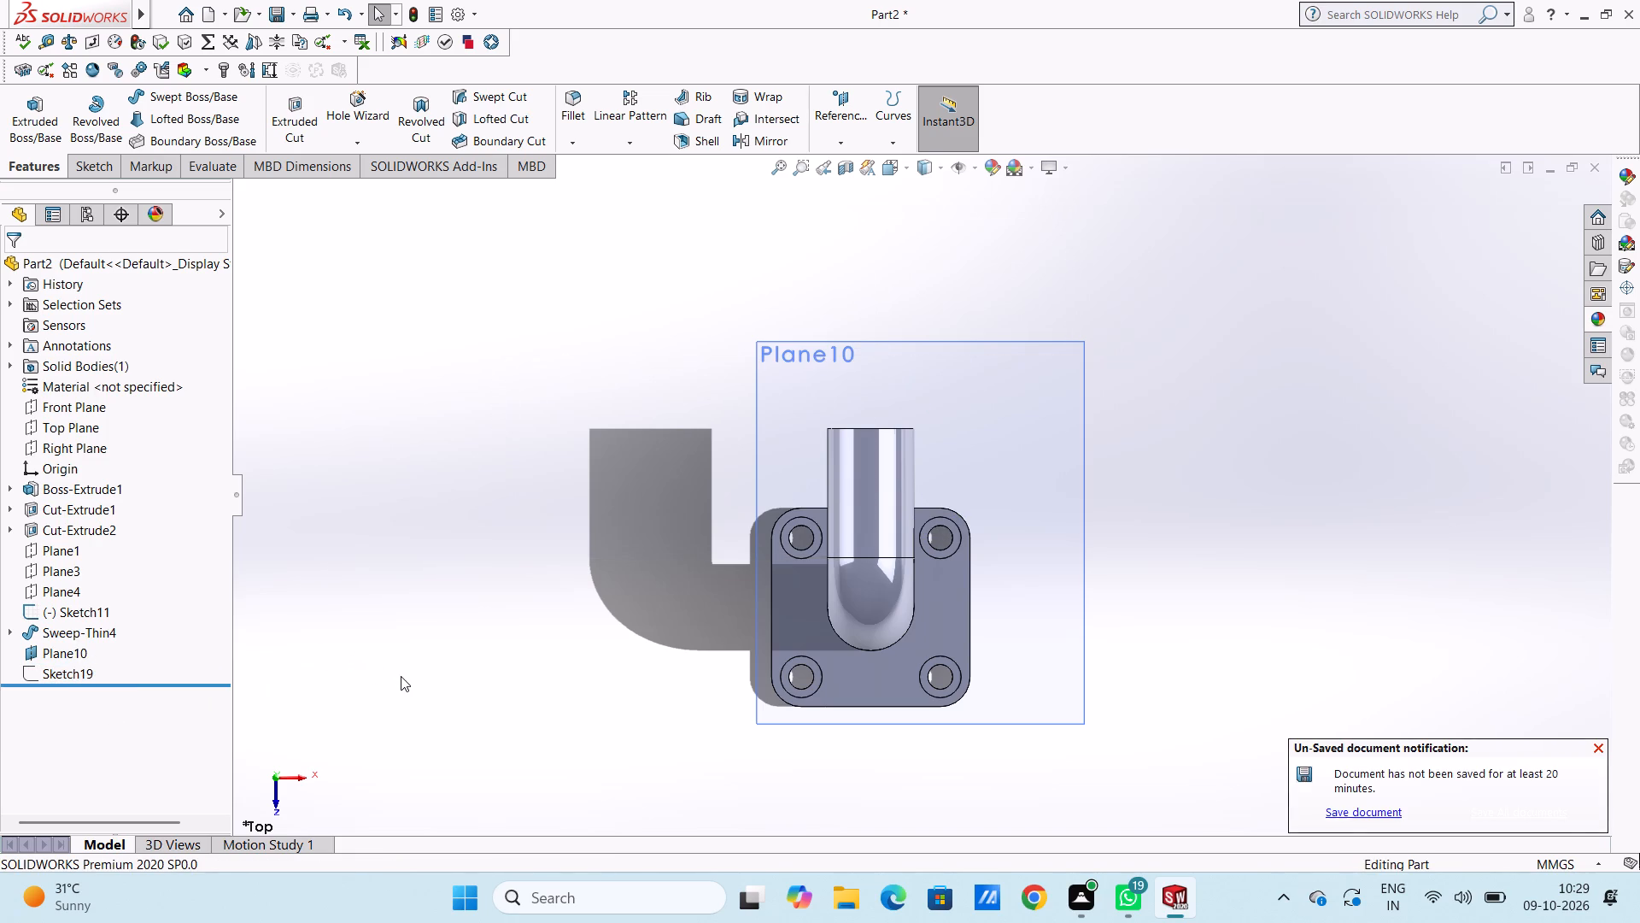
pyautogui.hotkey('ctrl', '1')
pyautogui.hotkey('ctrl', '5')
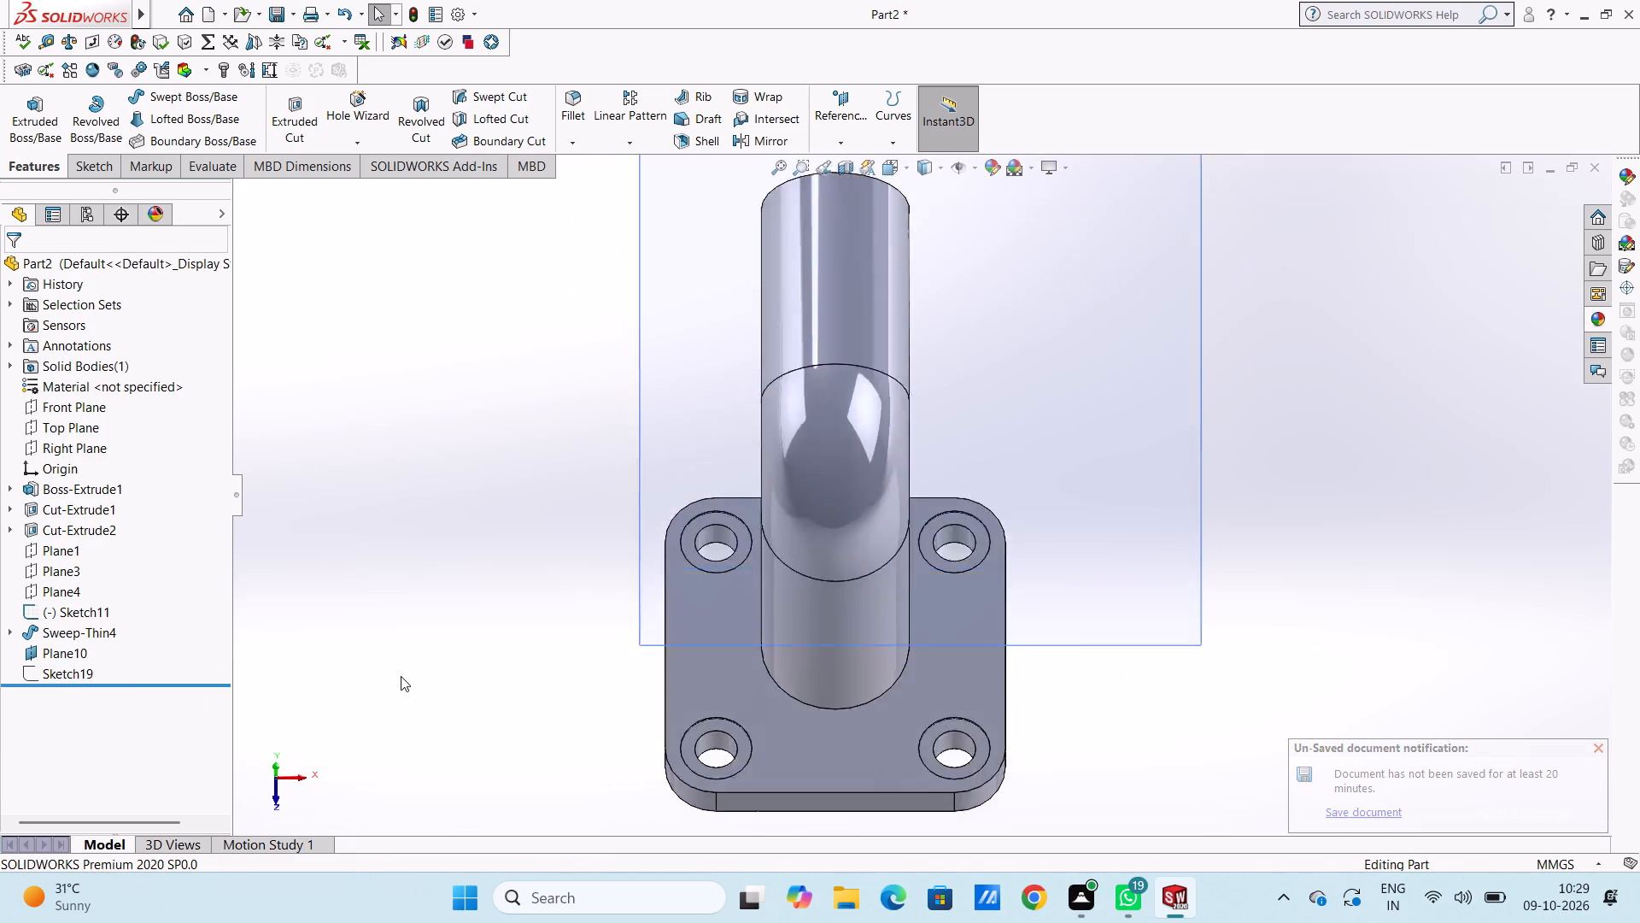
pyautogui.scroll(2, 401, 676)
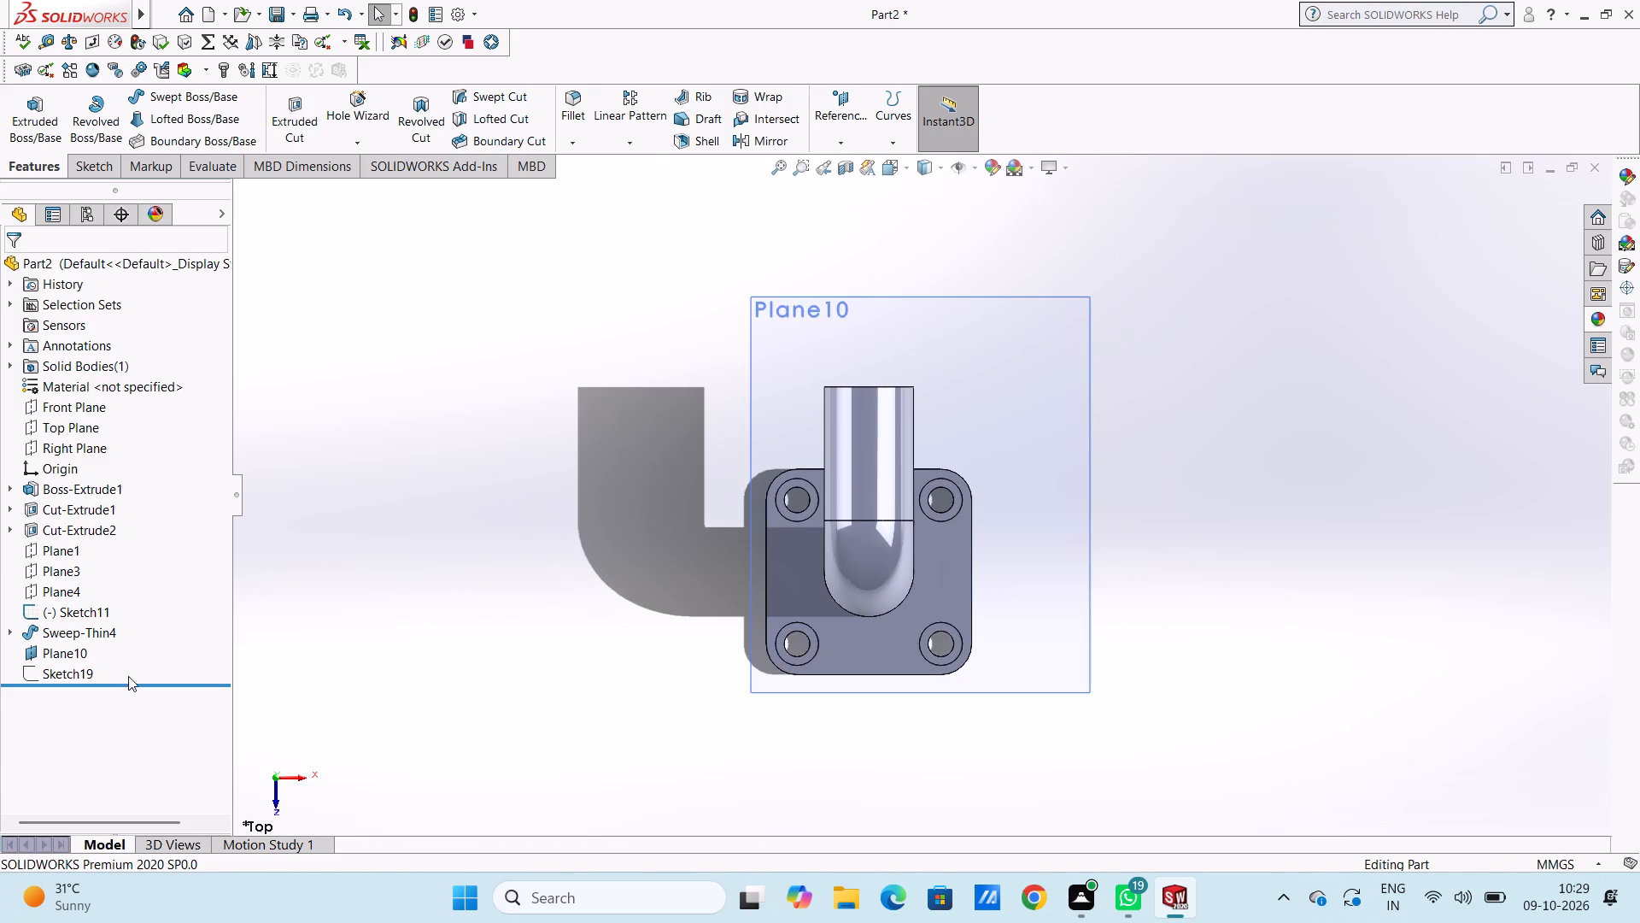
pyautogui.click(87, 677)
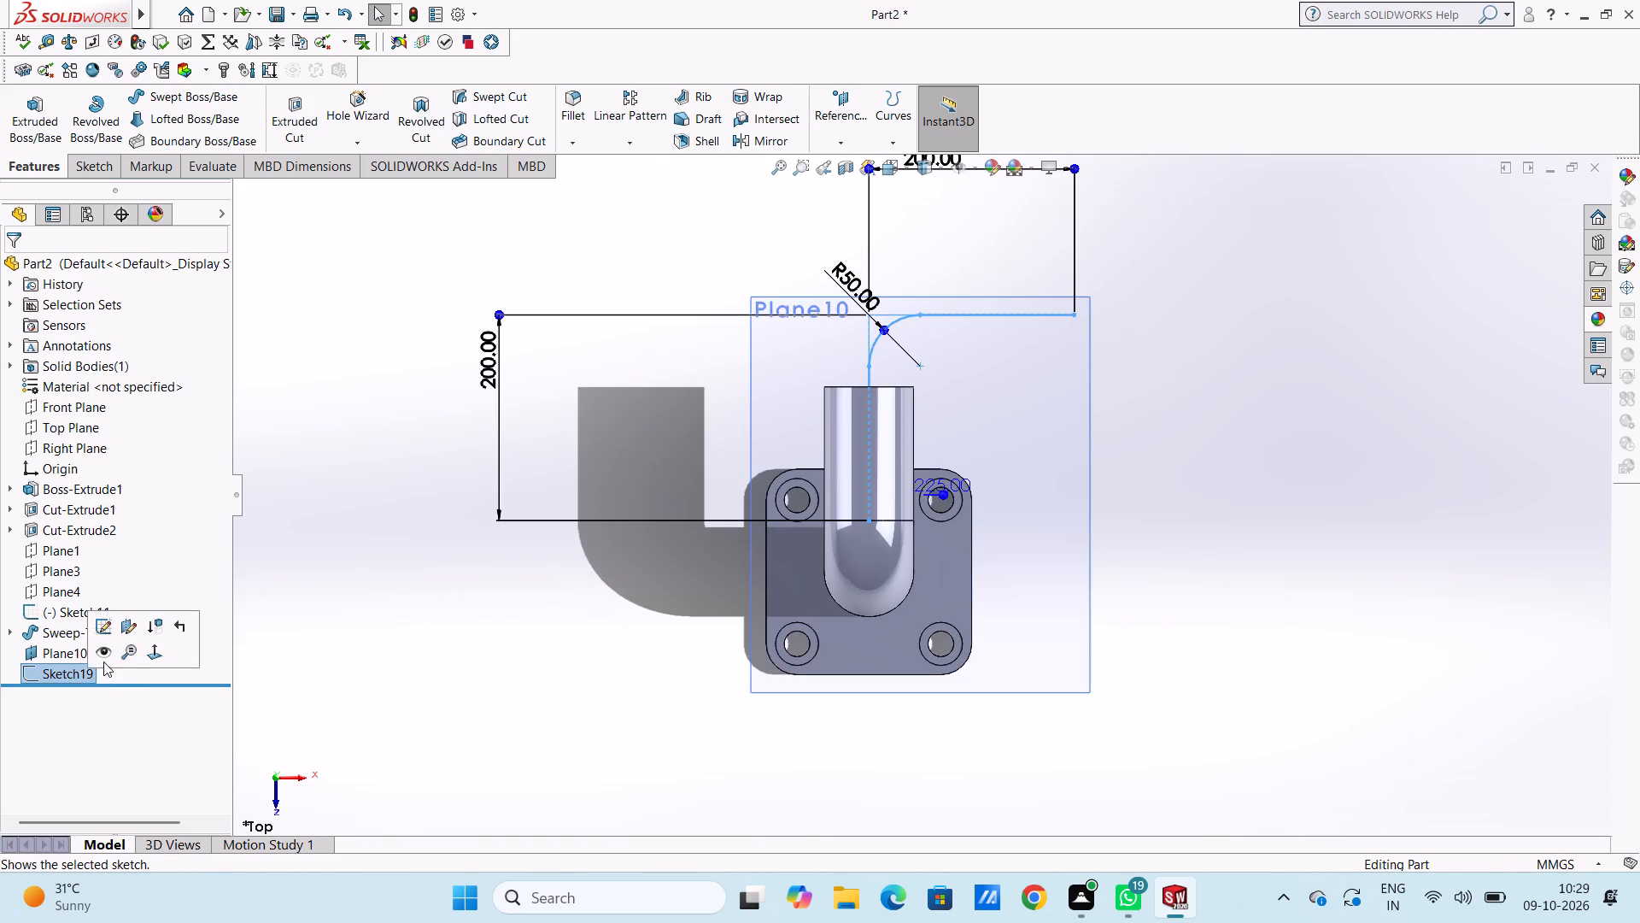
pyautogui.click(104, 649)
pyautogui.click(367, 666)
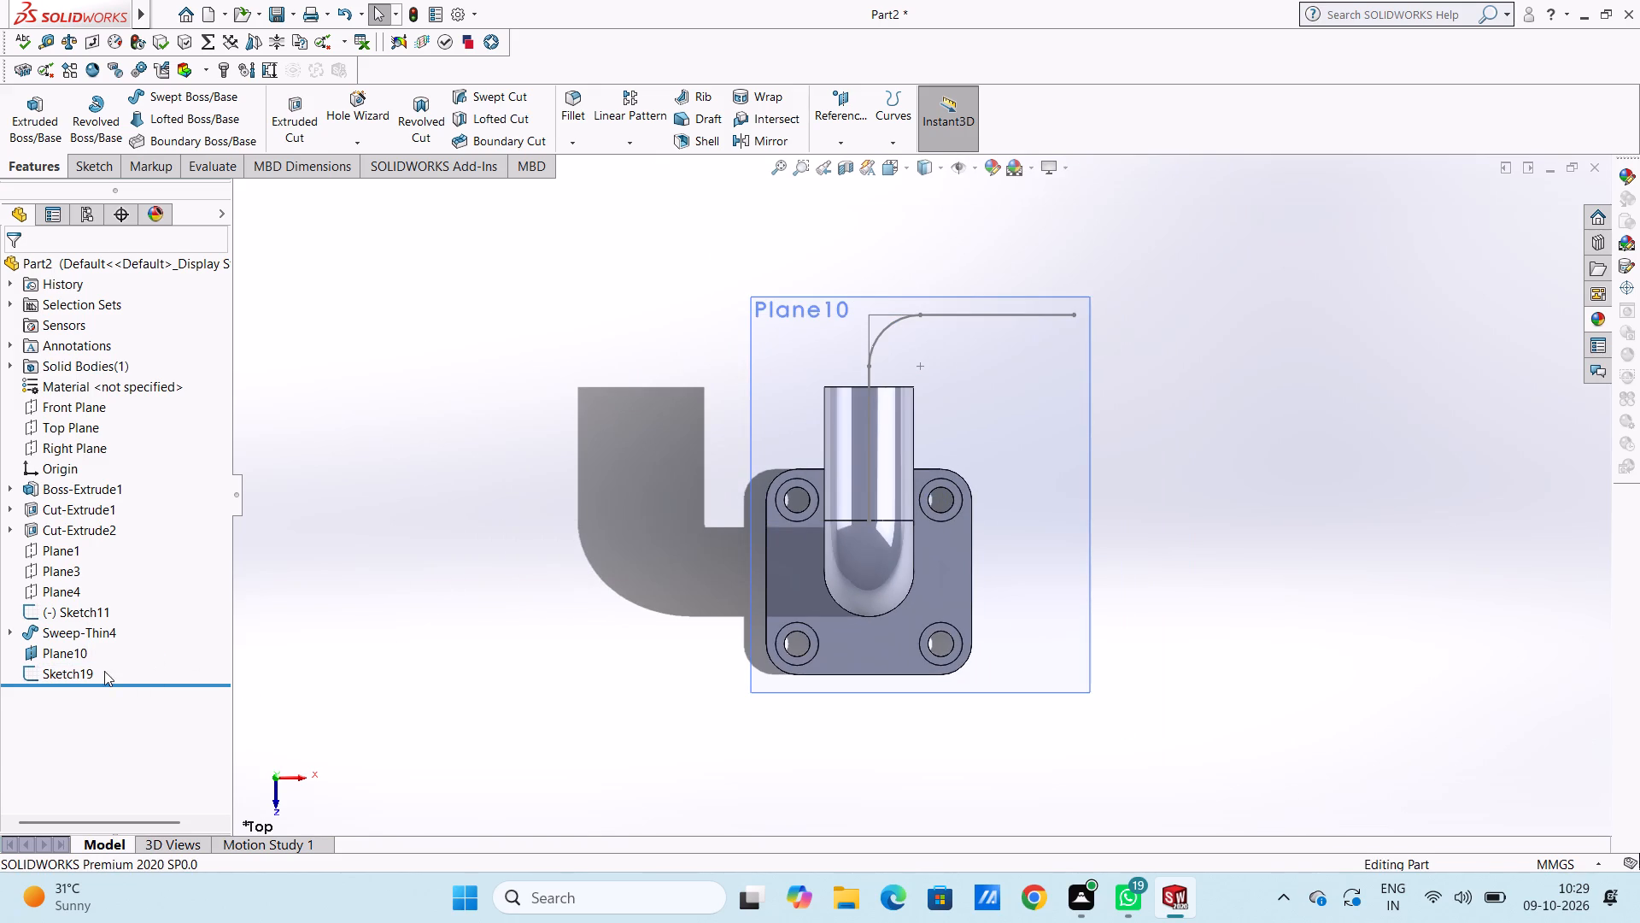
# Hide the reference plane Plane10 that carries the new path sketch.
pyautogui.click(68, 647)
pyautogui.click(114, 622)
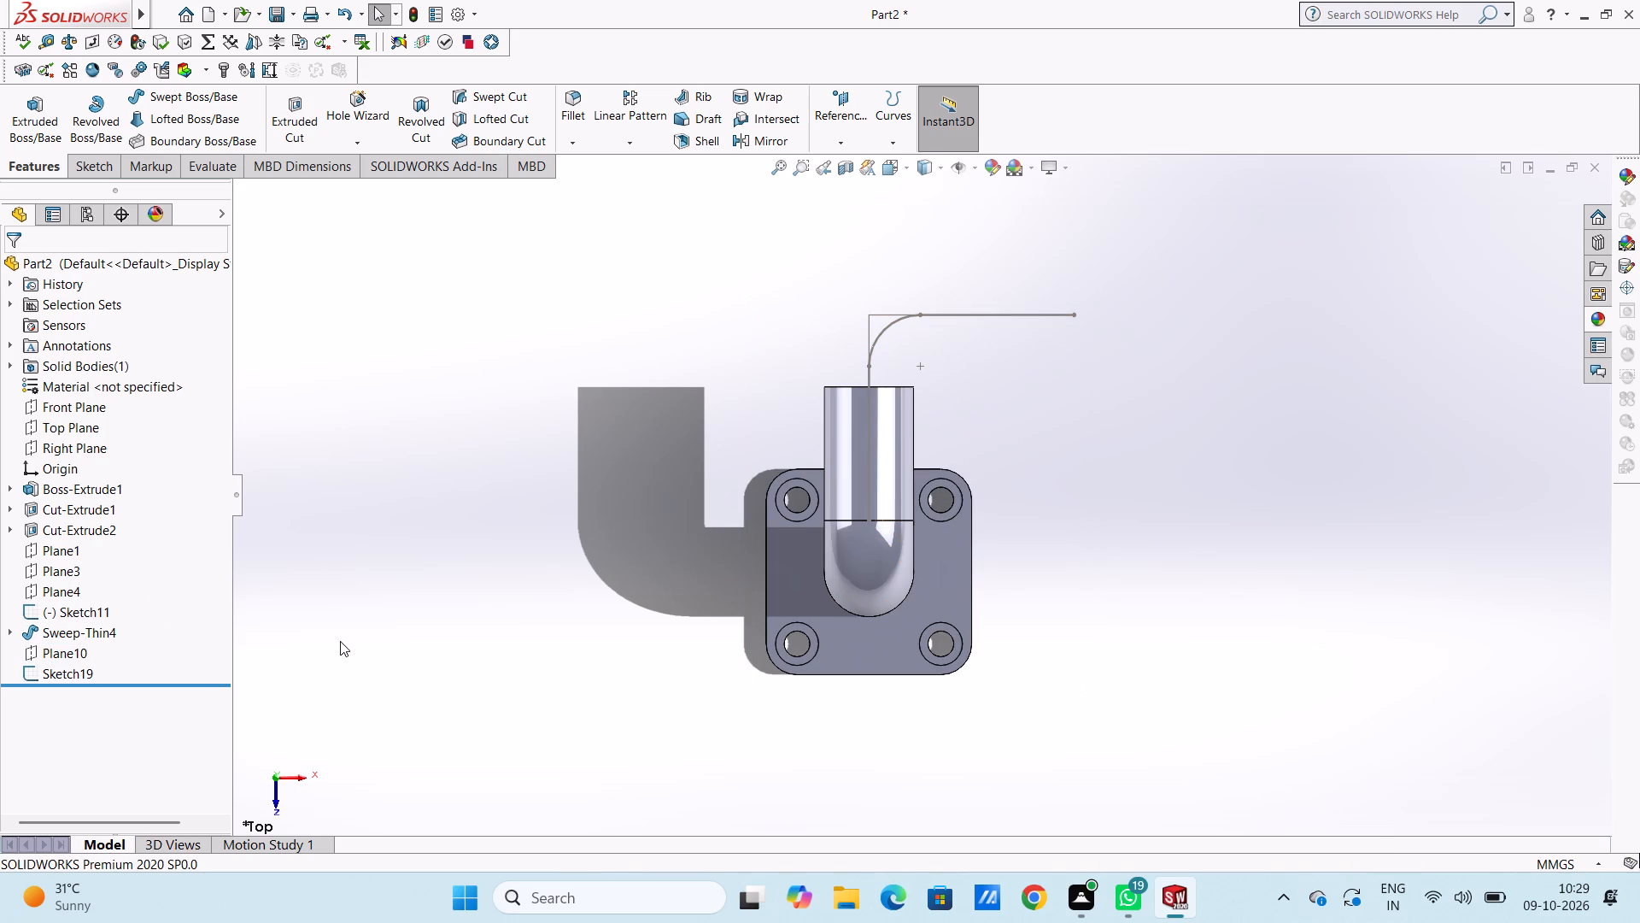
pyautogui.click(340, 641)
# Create a reference plane offset 50 mm from the Front Plane, with the offset direction flipped.
pyautogui.click(78, 411)
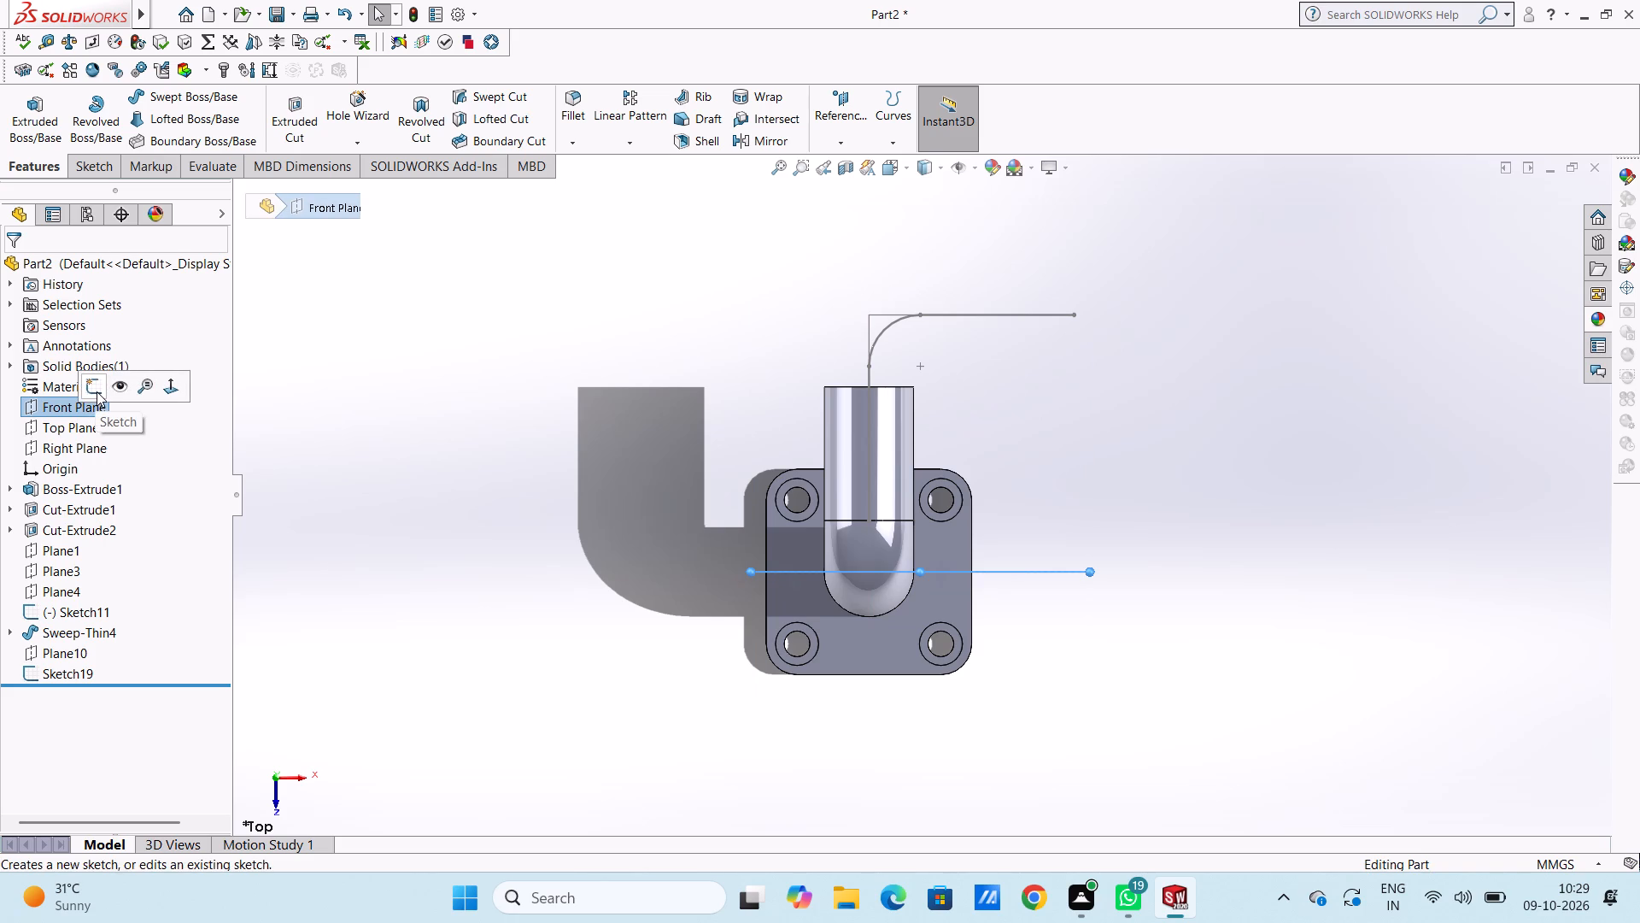
pyautogui.click(332, 508)
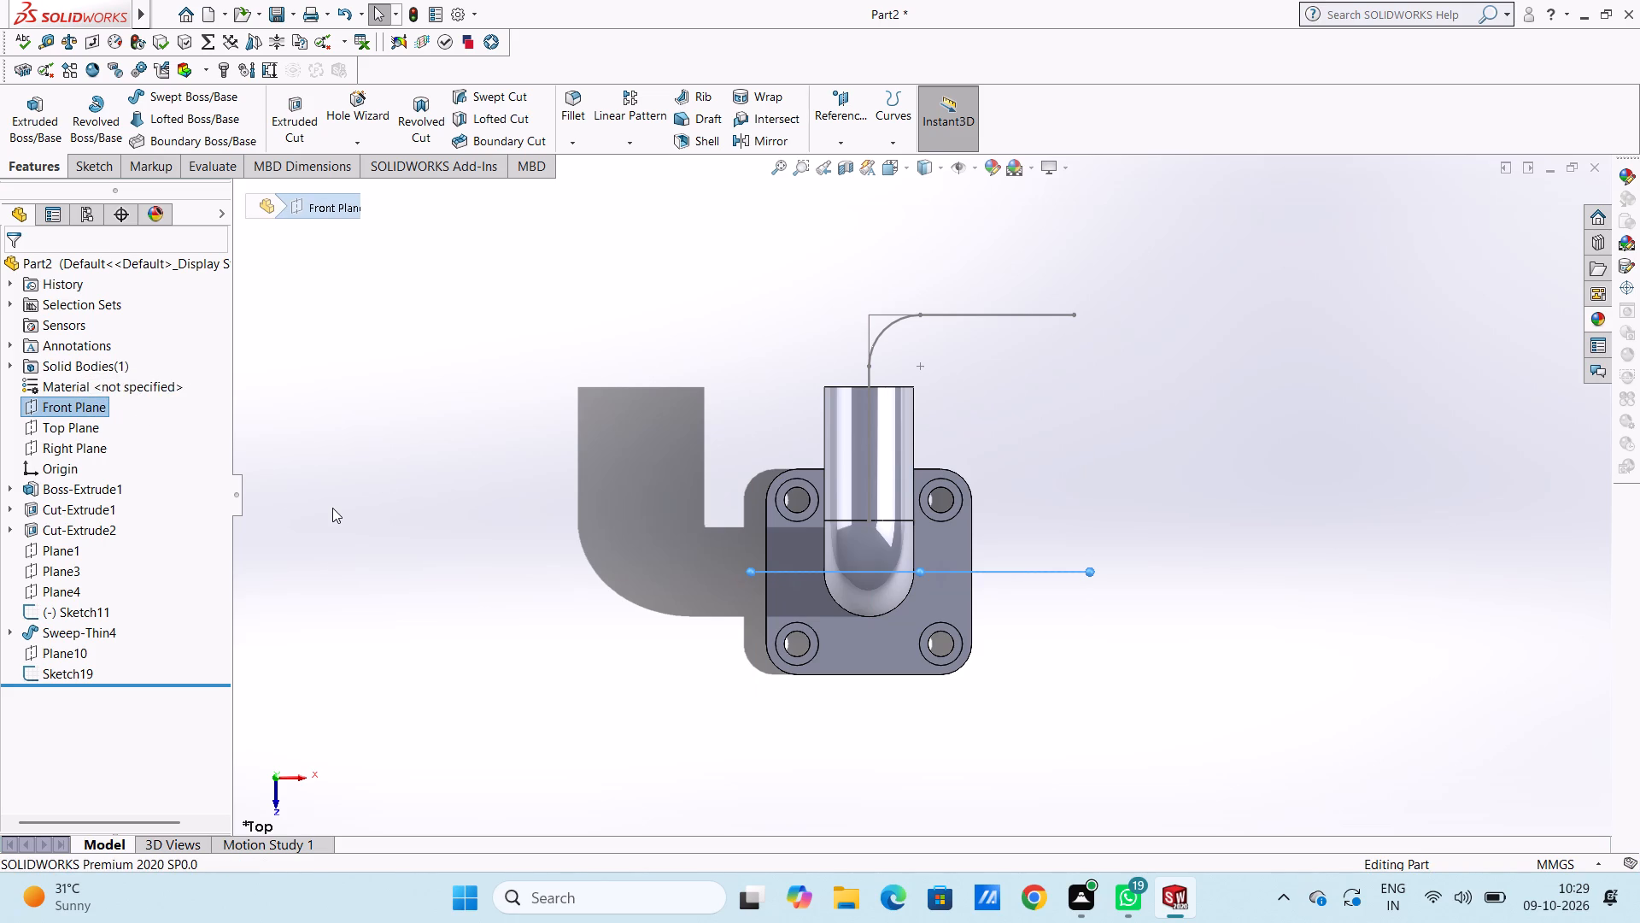
pyautogui.click(846, 96)
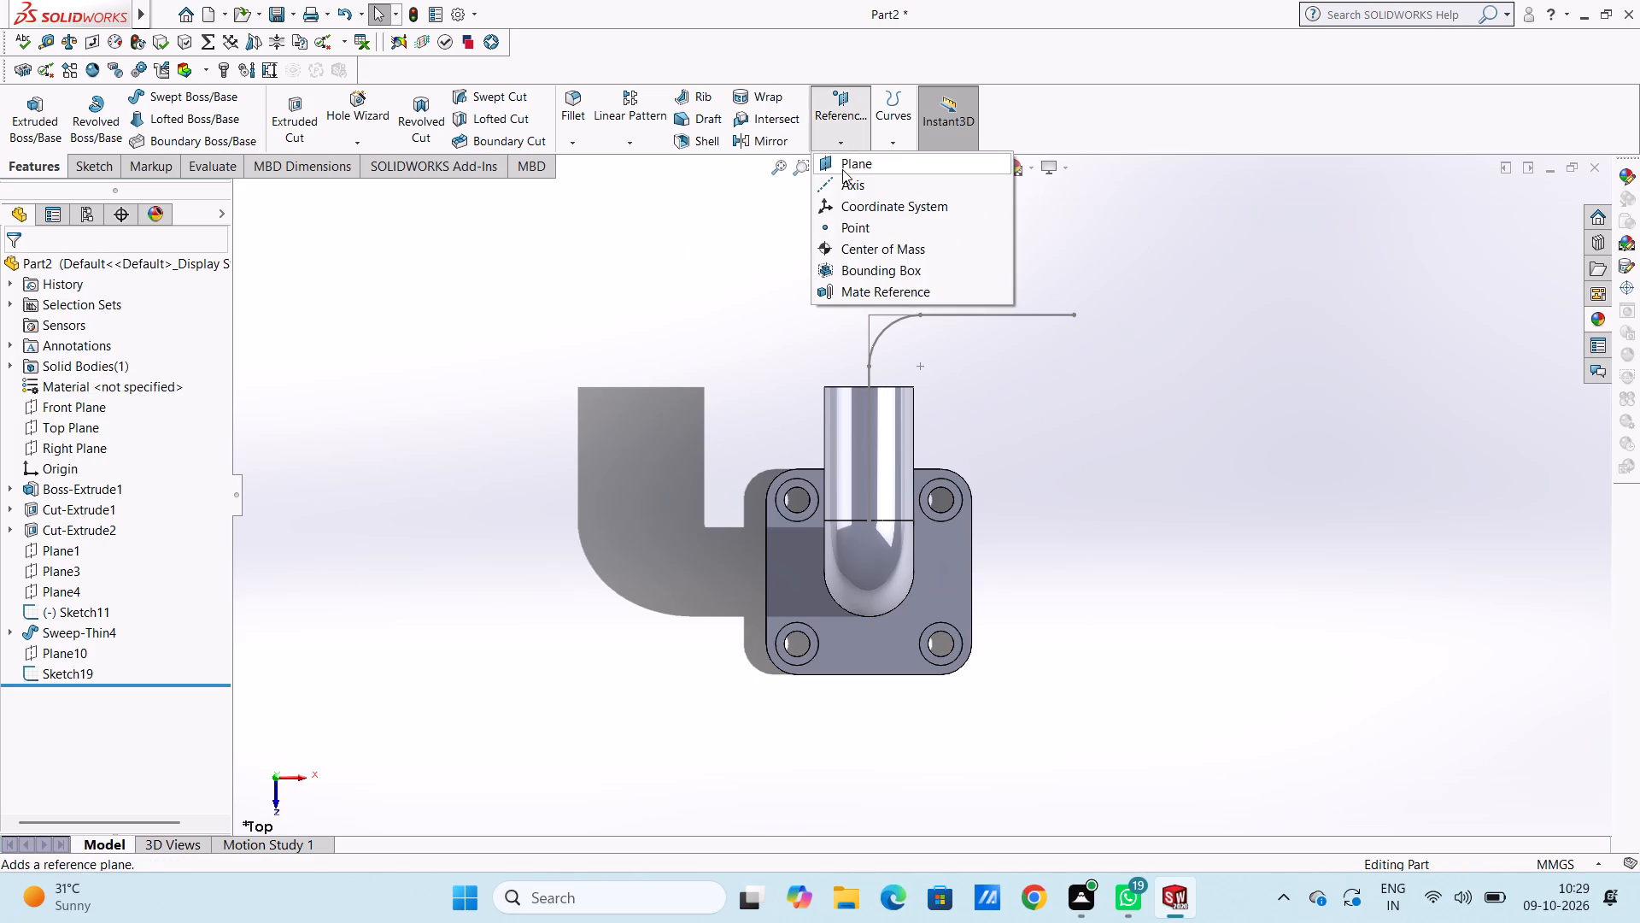
pyautogui.click(842, 169)
pyautogui.click(308, 193)
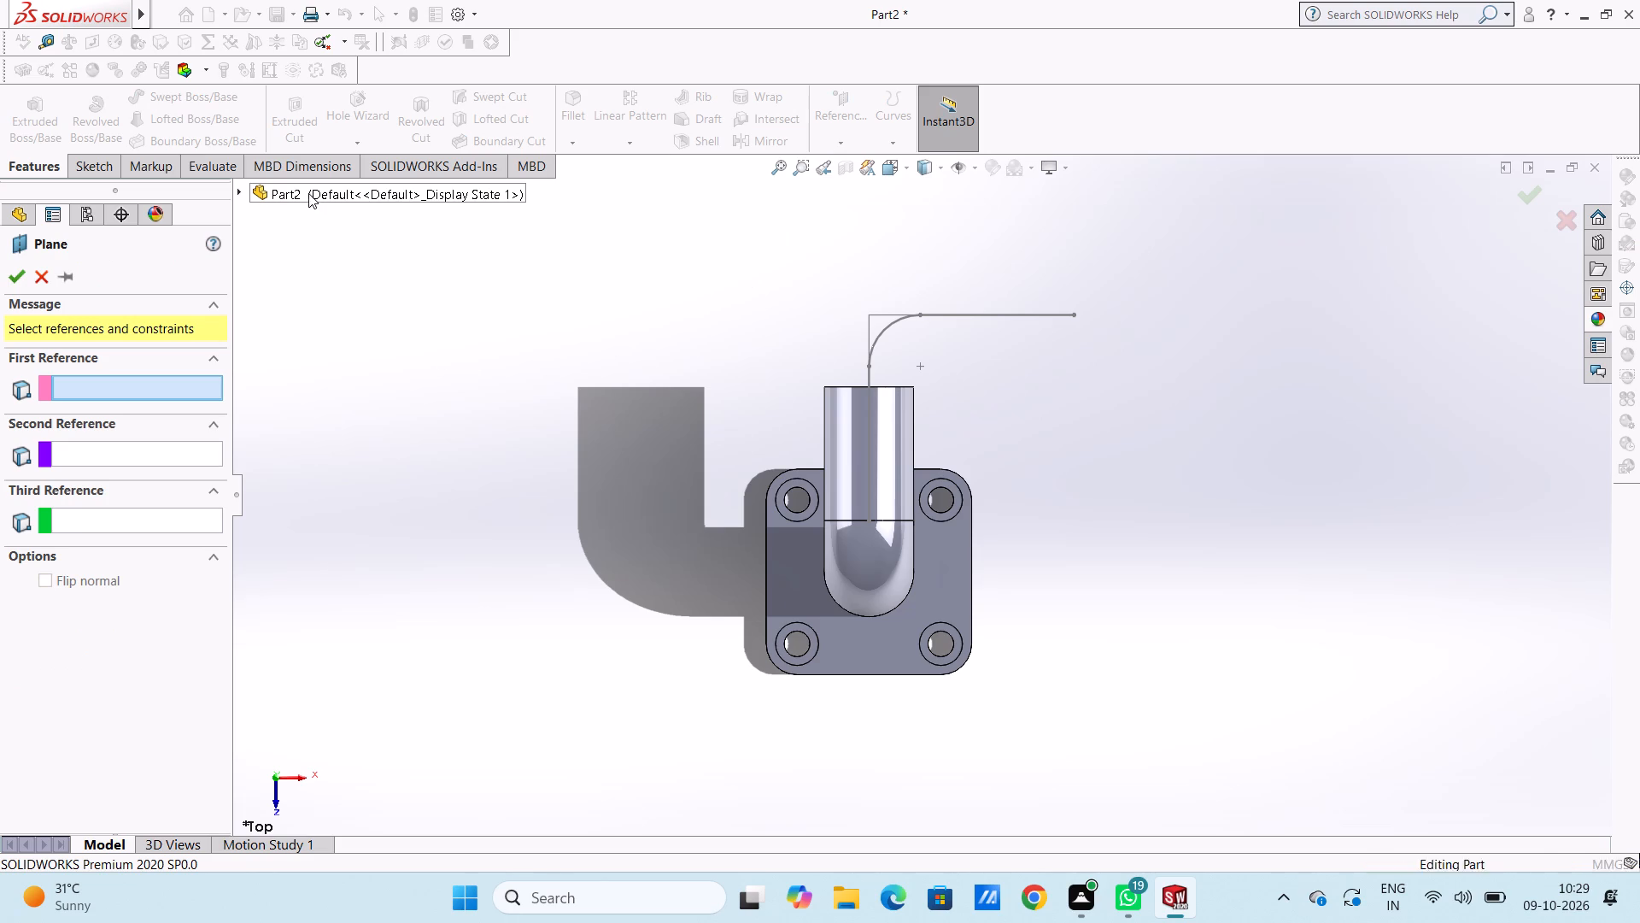
pyautogui.click(317, 336)
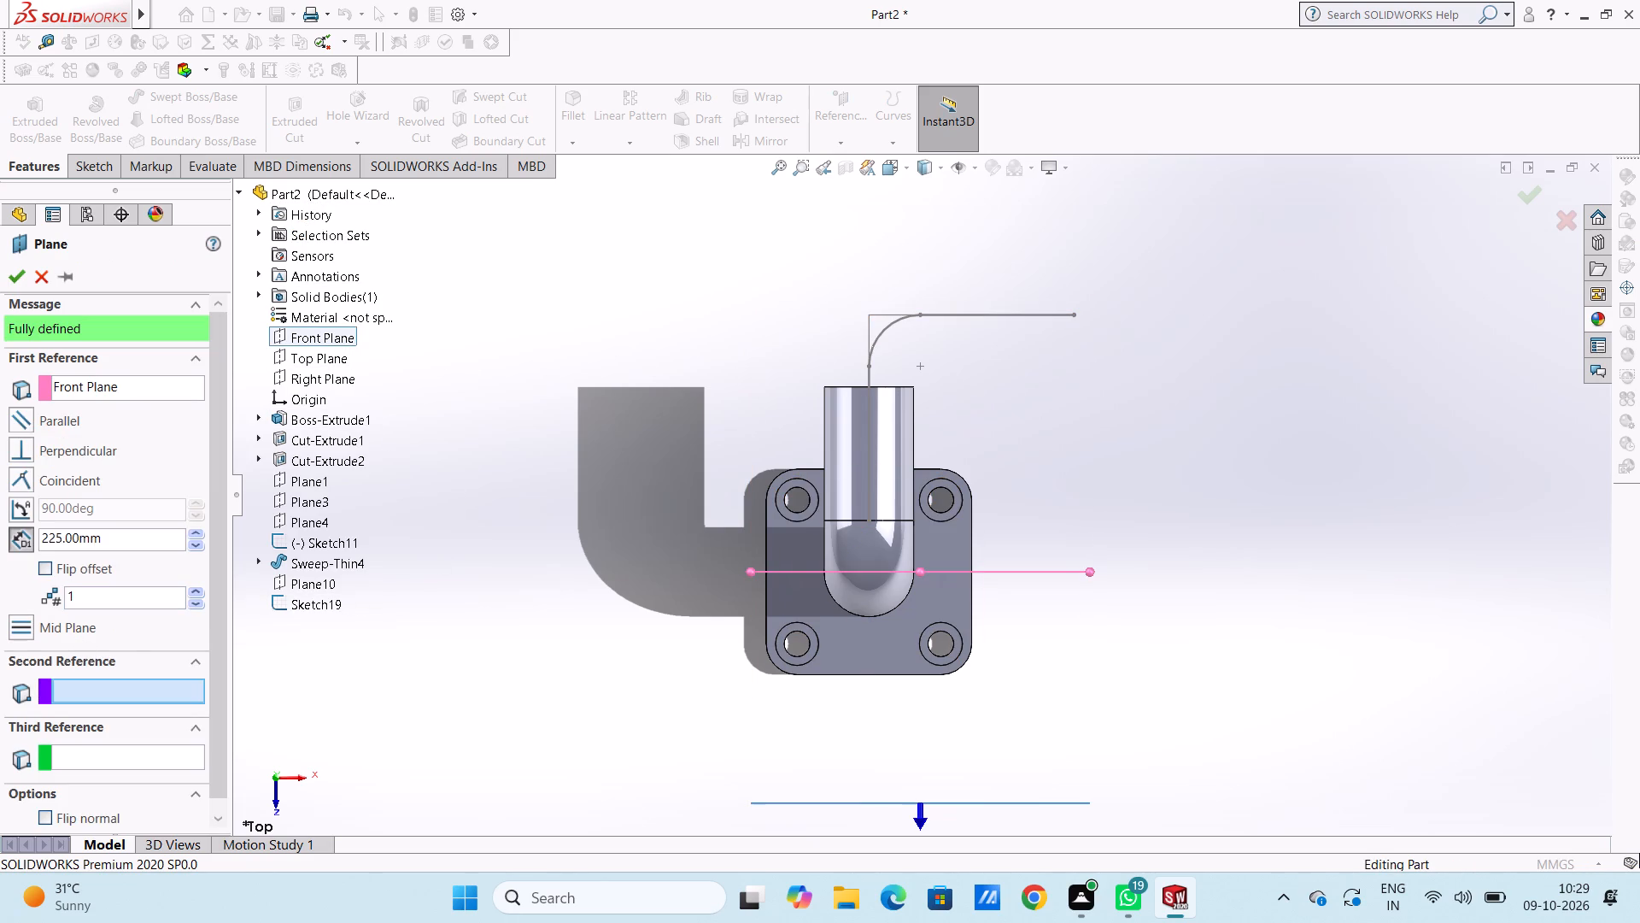
pyautogui.doubleClick(128, 536)
pyautogui.write('50')
pyautogui.press('Return')
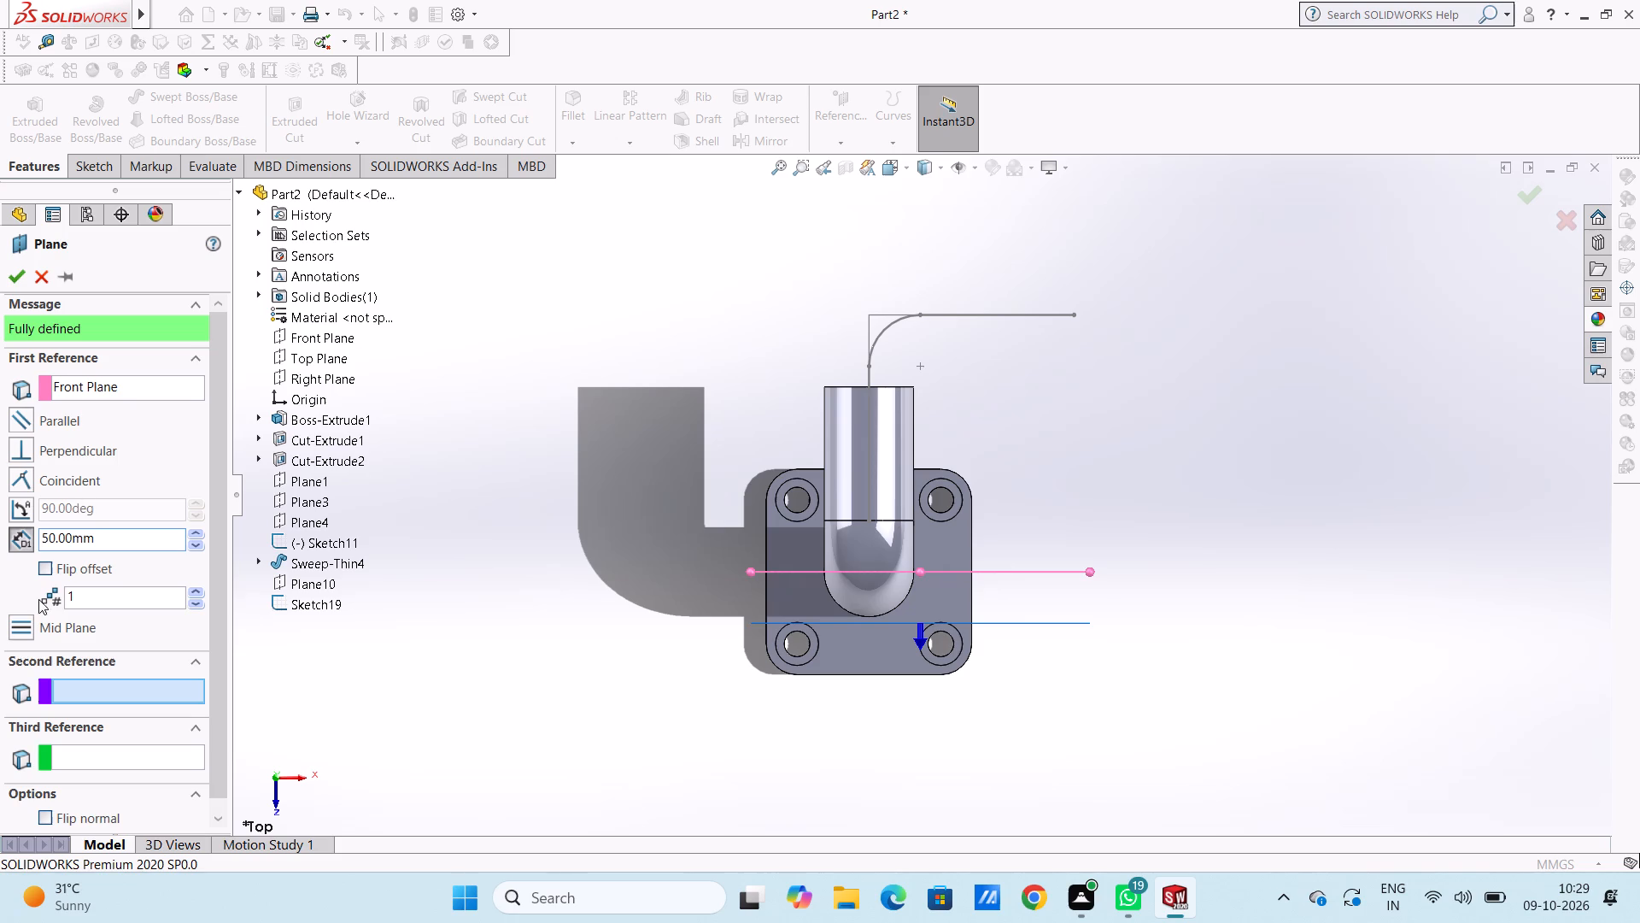
pyautogui.click(41, 571)
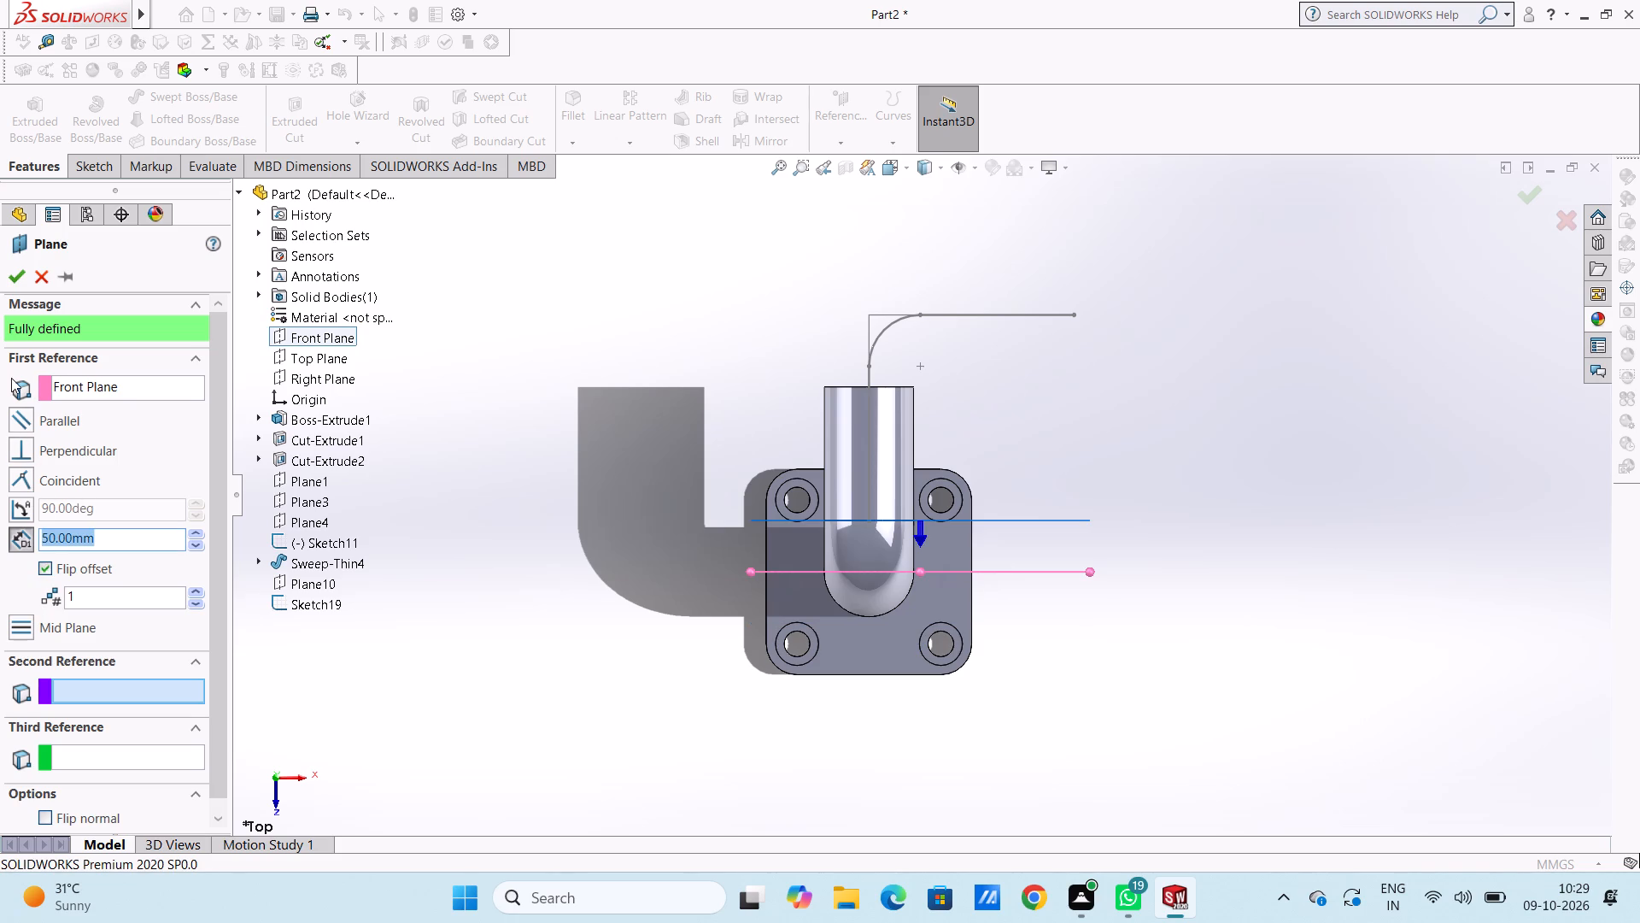
pyautogui.click(14, 276)
pyautogui.click(512, 579)
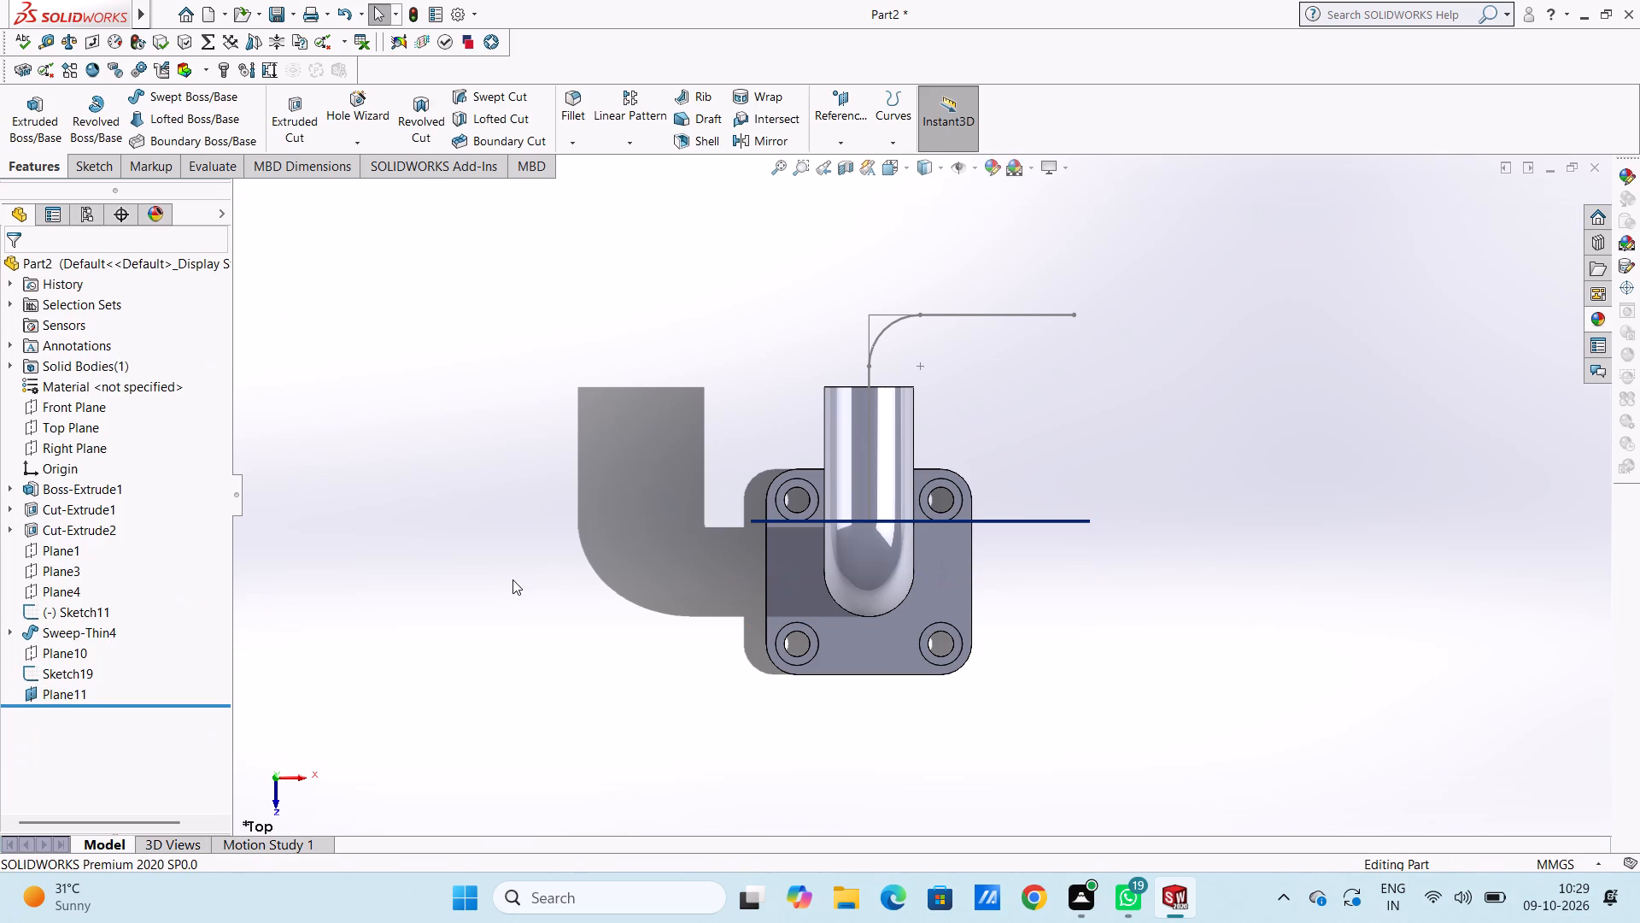
# Sketch a circle about 77 mm in diameter on the new offset plane Plane11, centred on the start of the L-shaped path.
pyautogui.hotkey('ctrl', '1')
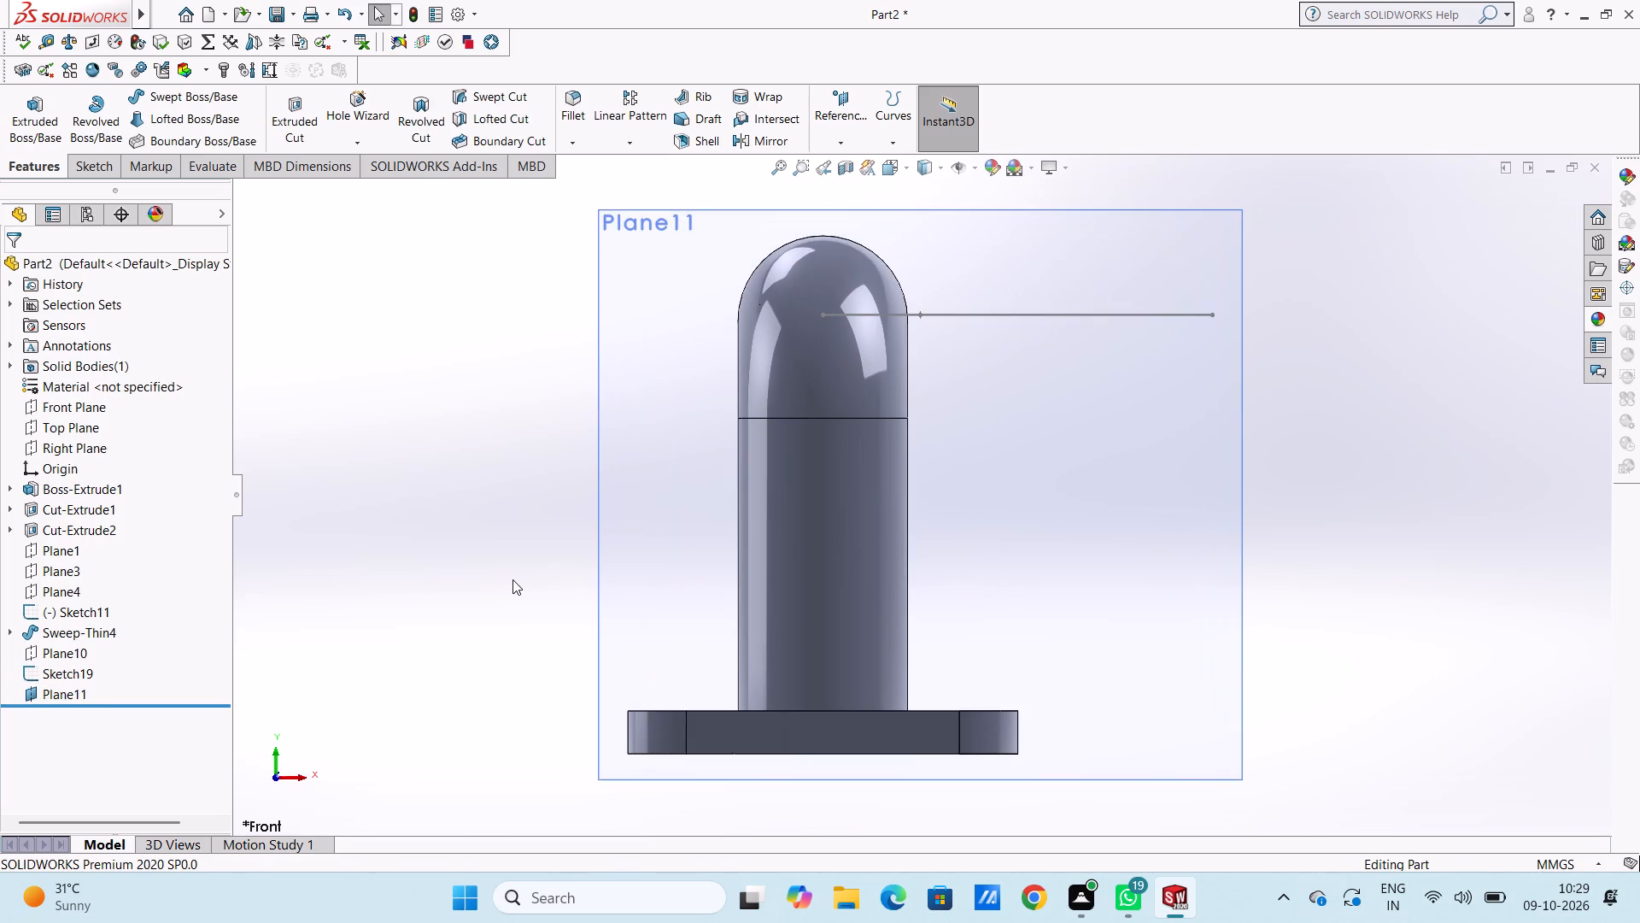
pyautogui.click(668, 389)
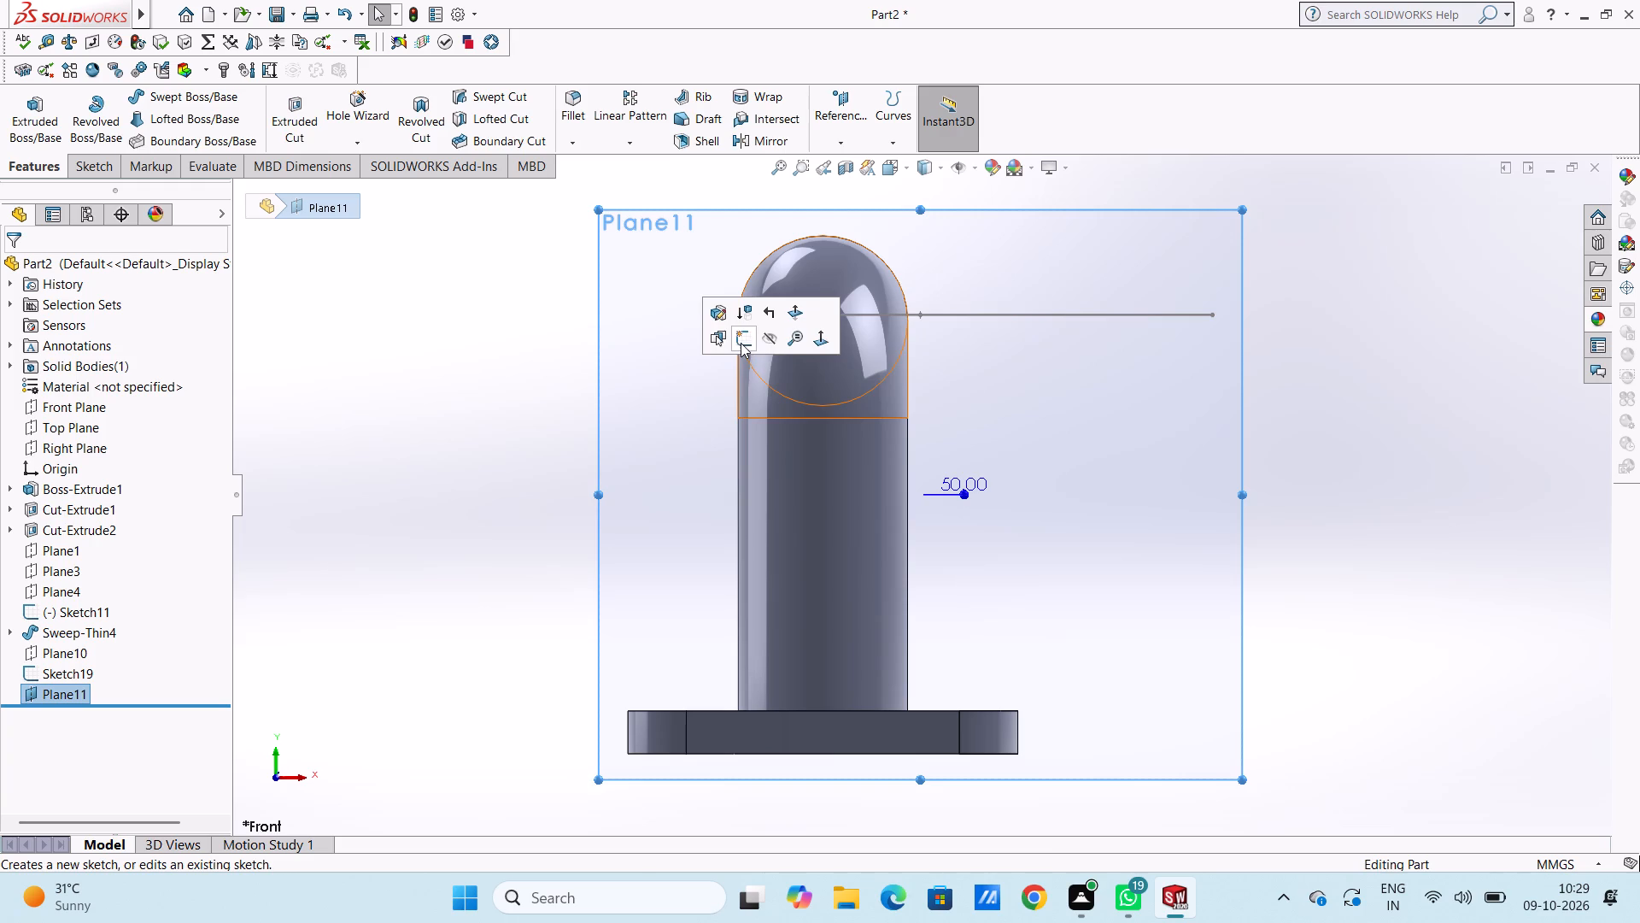
pyautogui.click(741, 343)
pyautogui.click(444, 421)
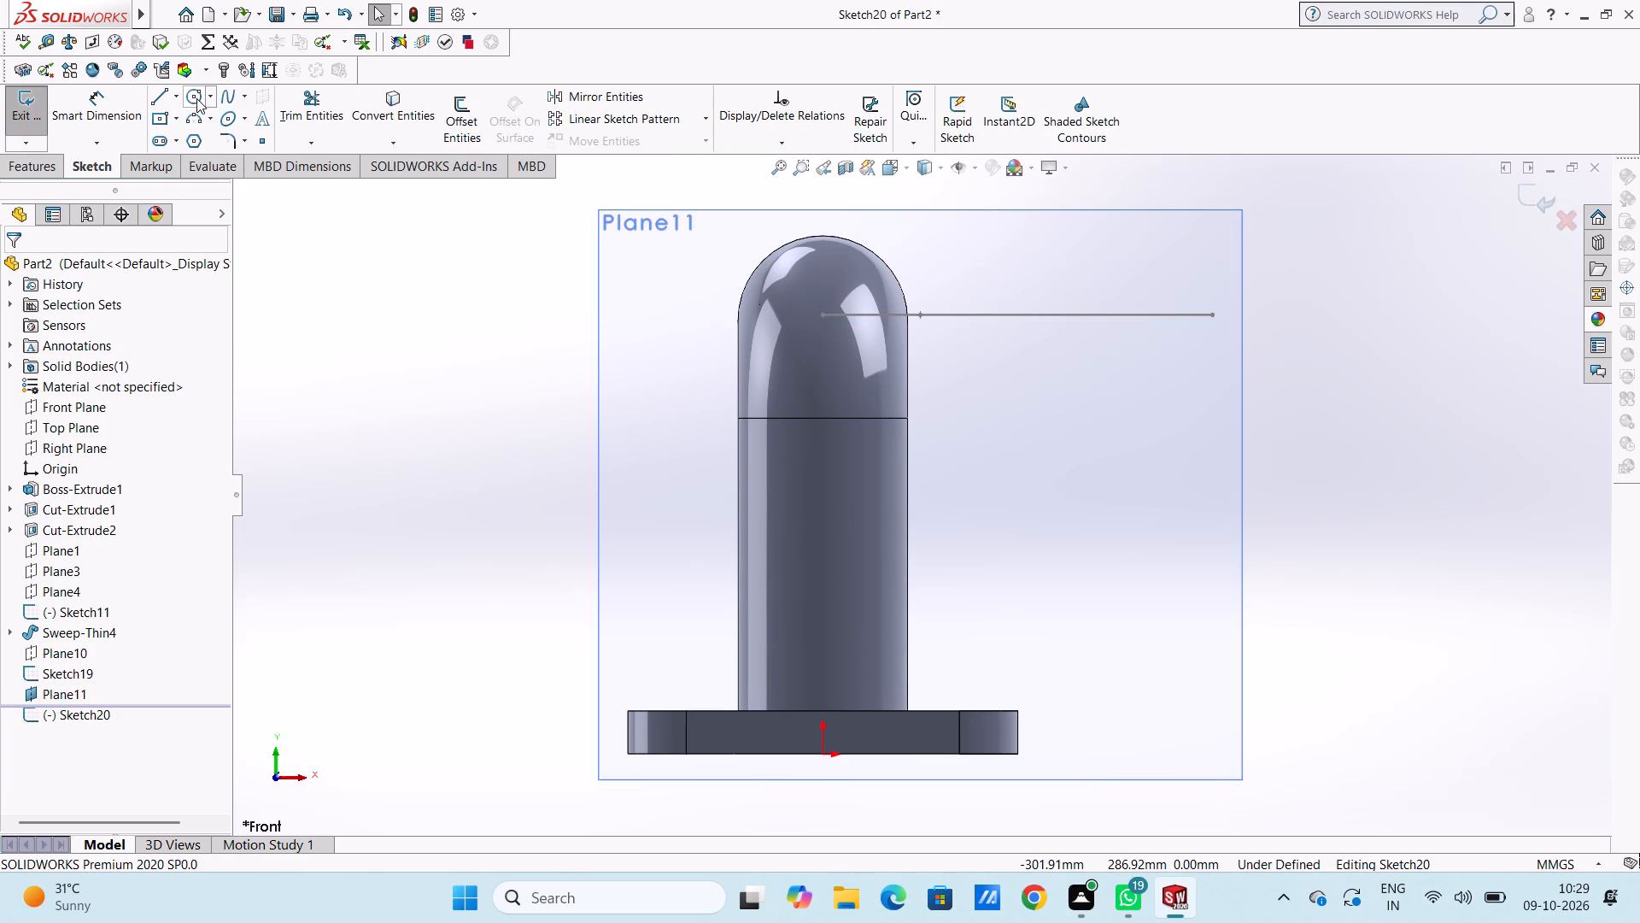
pyautogui.click(195, 96)
pyautogui.click(821, 316)
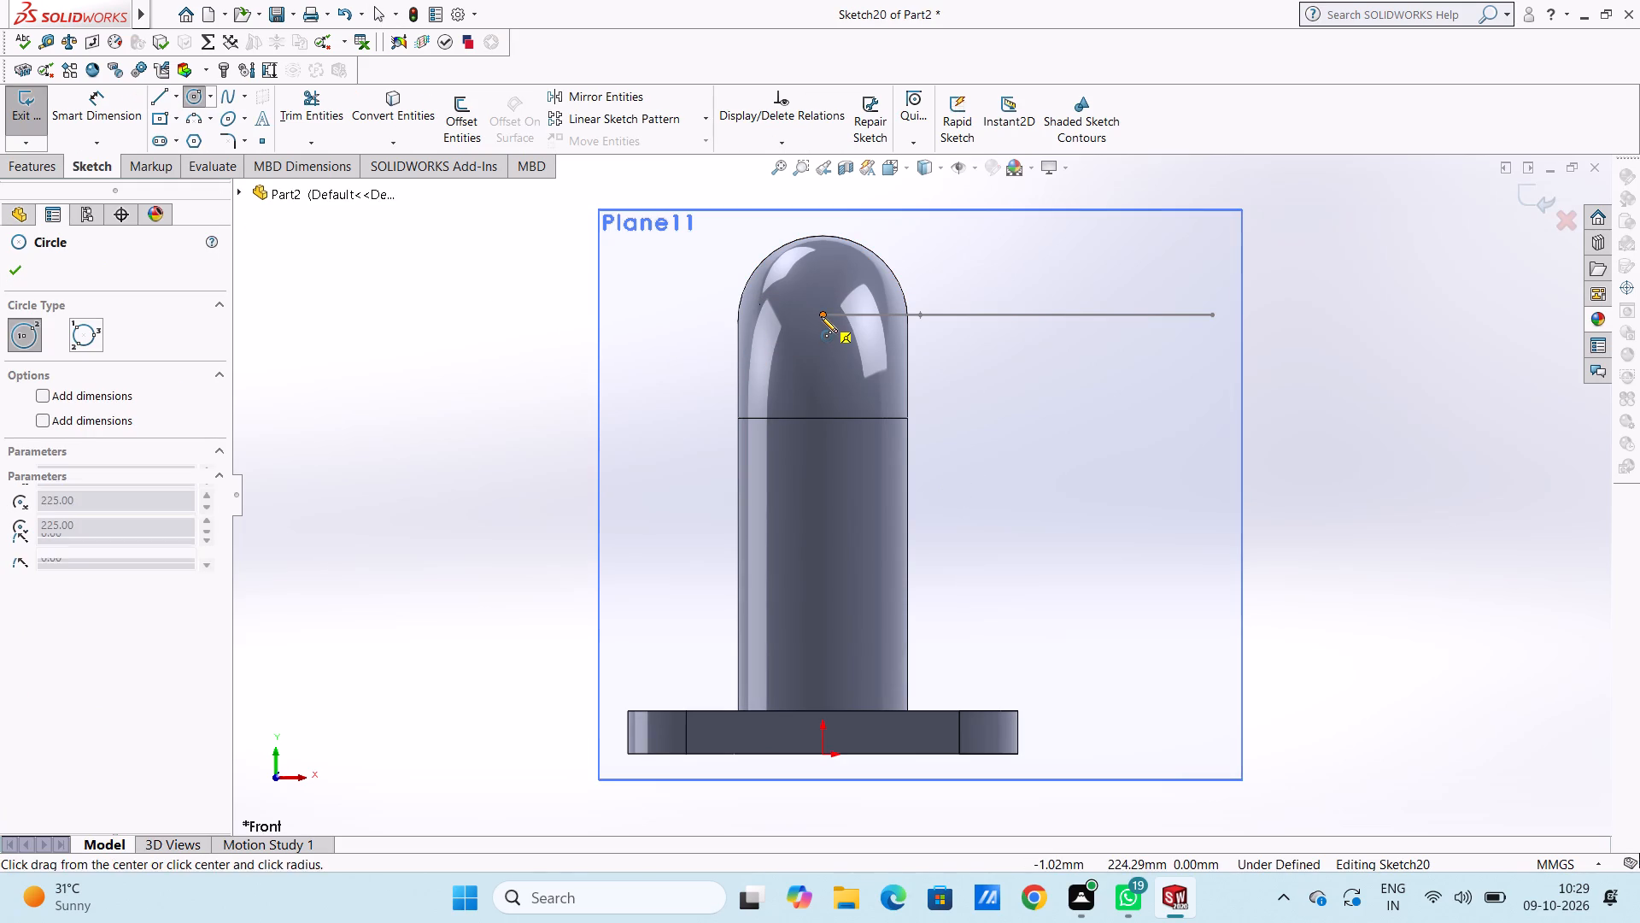
pyautogui.click(876, 367)
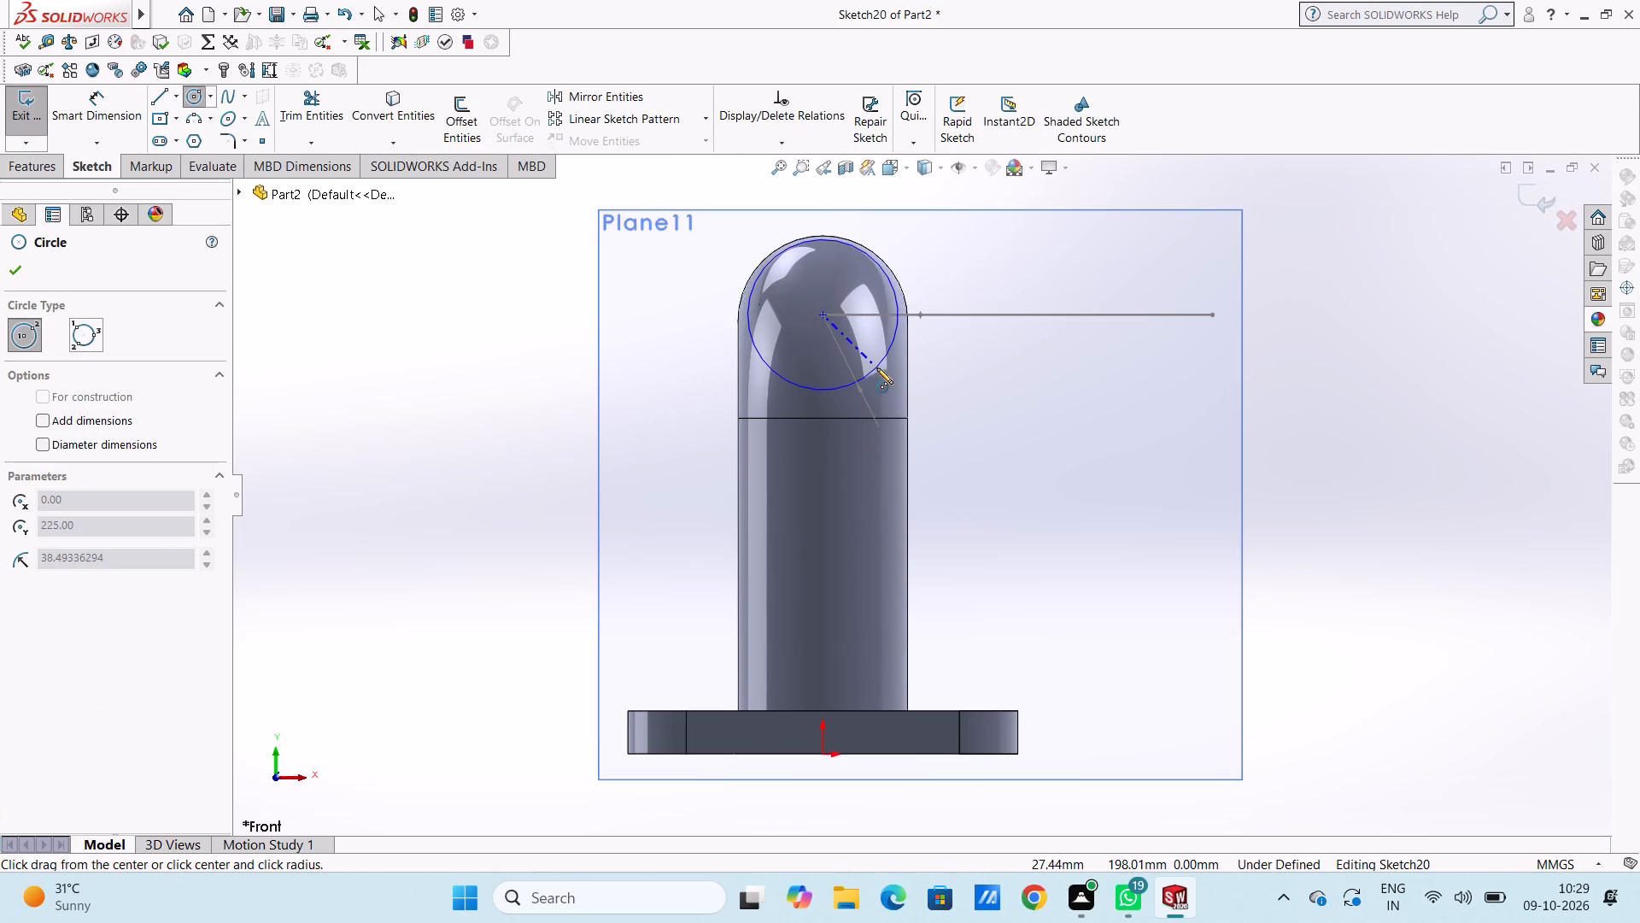
pyautogui.click(14, 276)
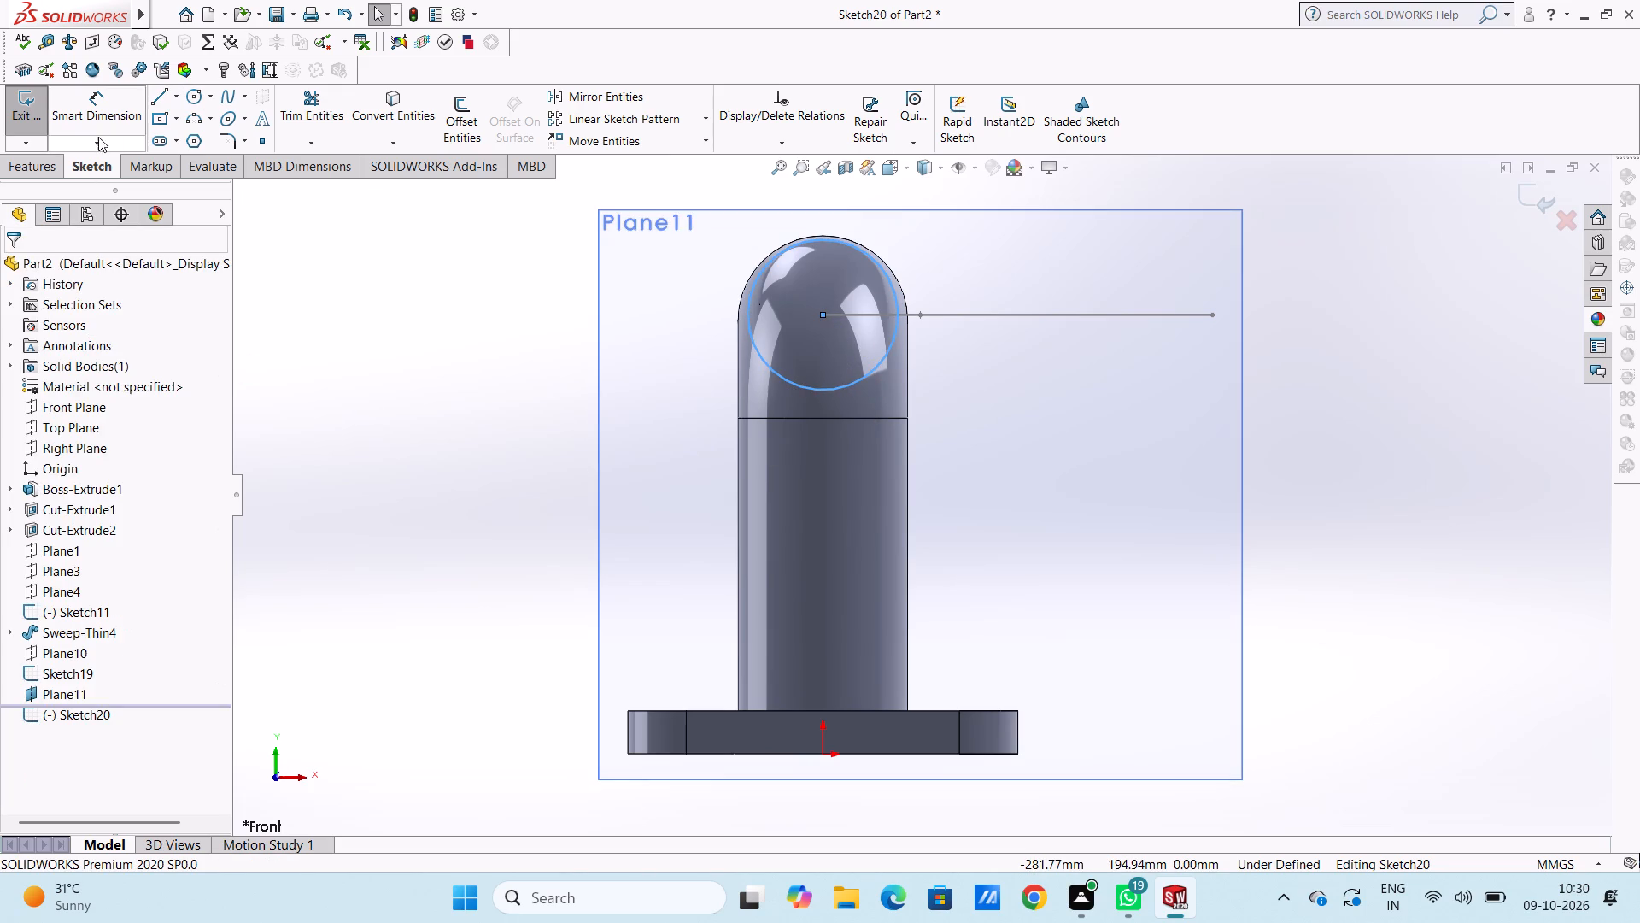
# Dimension the circle's diameter at 67 mm.
pyautogui.click(108, 107)
pyautogui.click(782, 379)
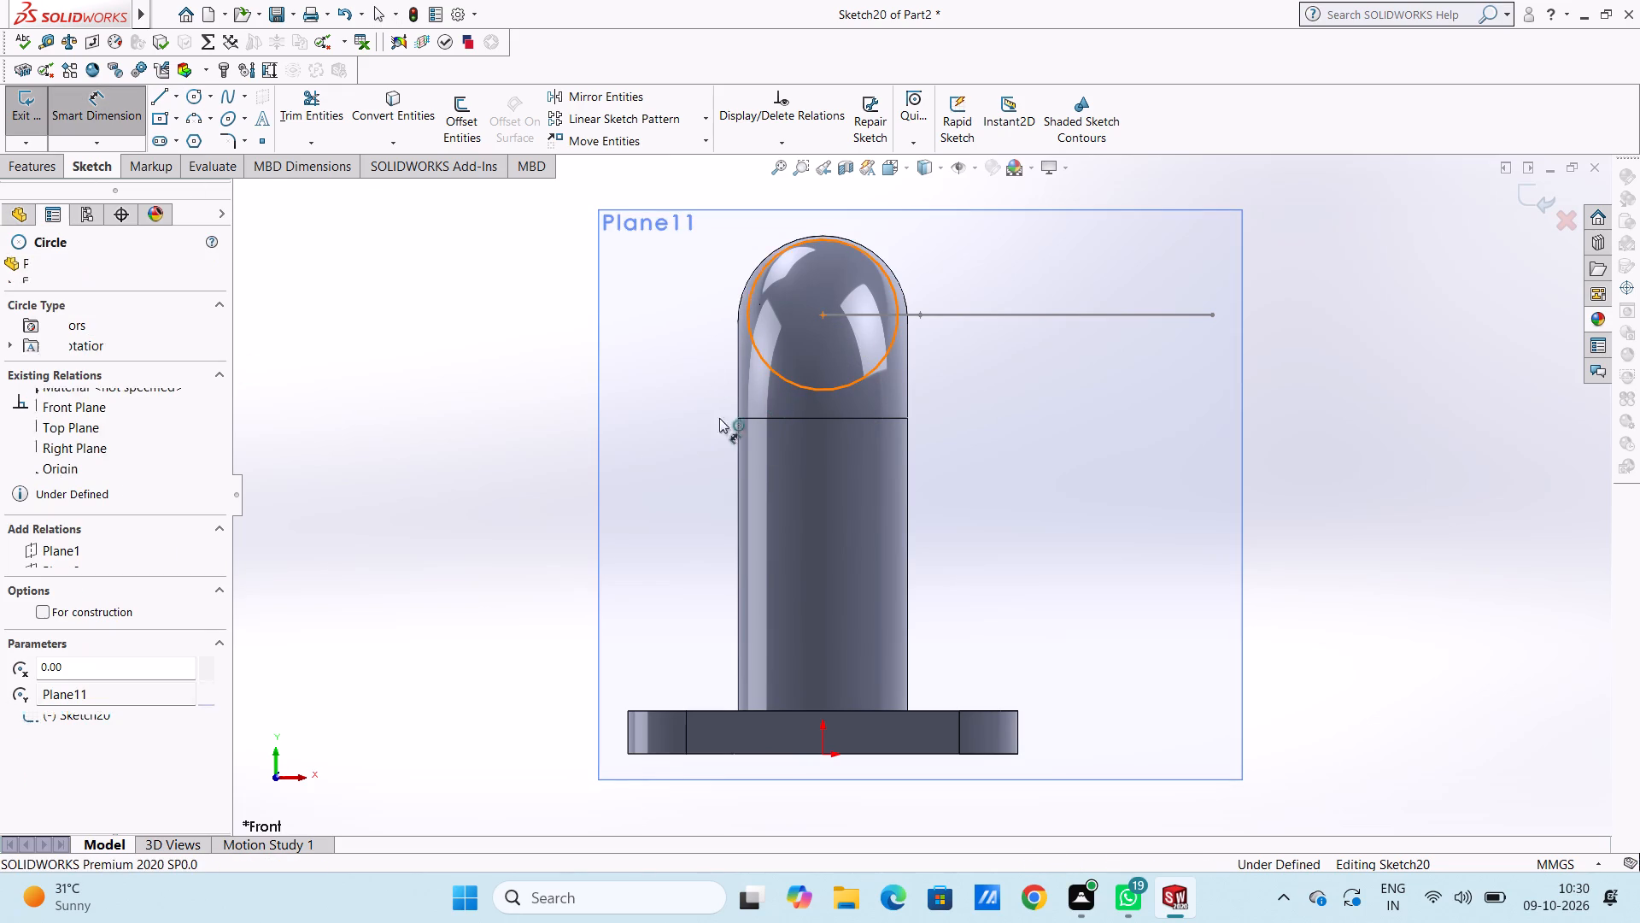
pyautogui.click(418, 570)
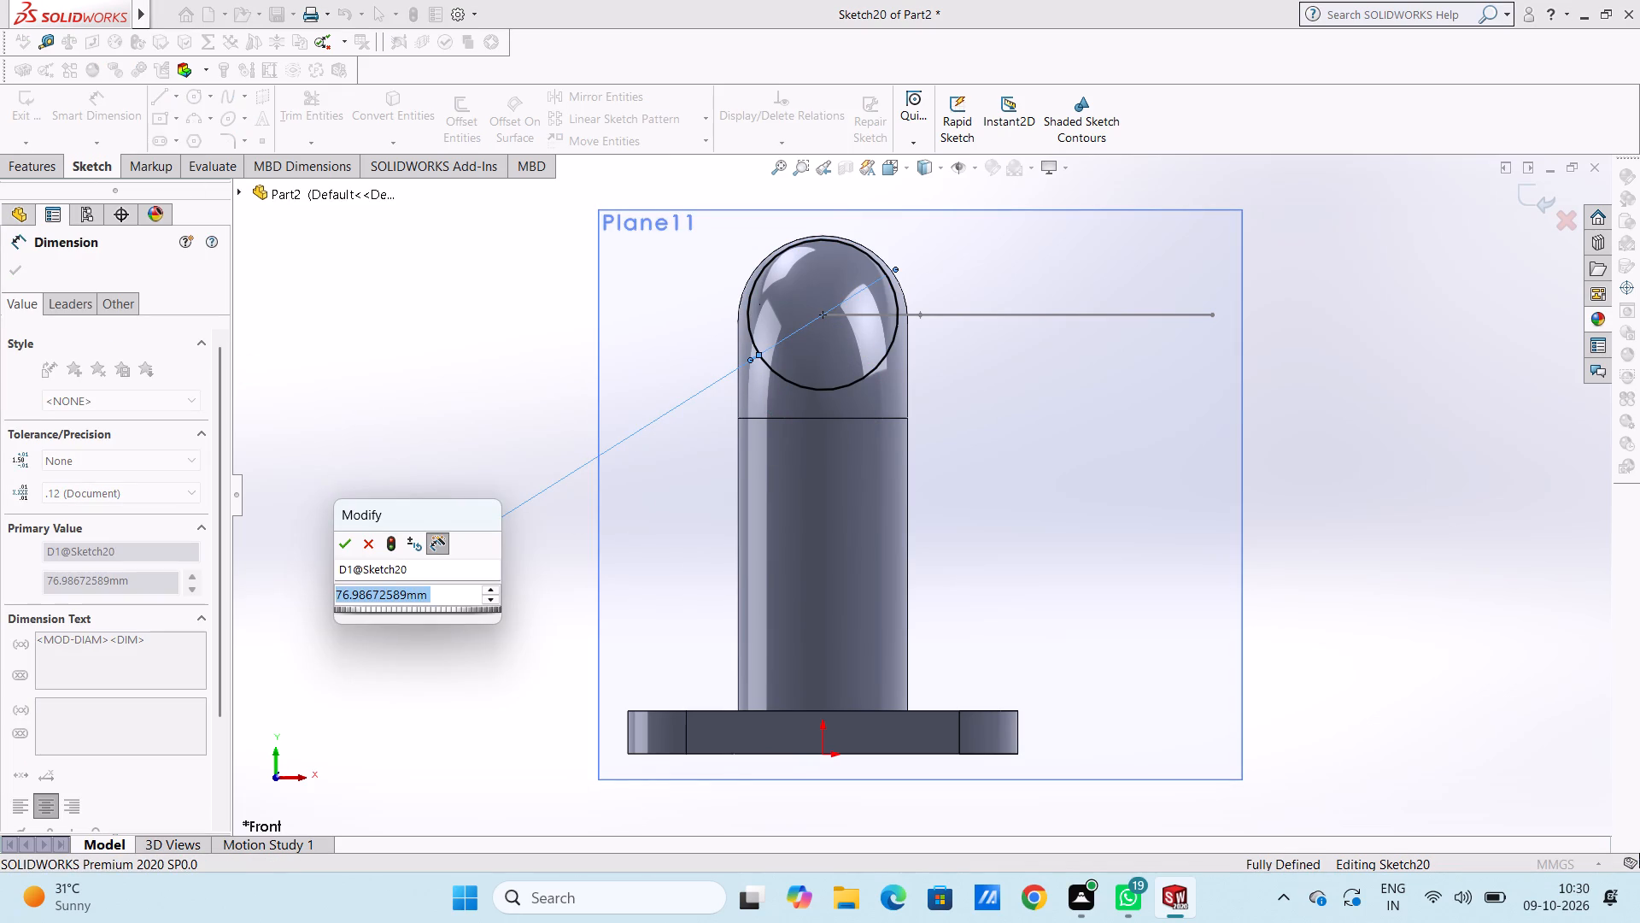
pyautogui.write('67')
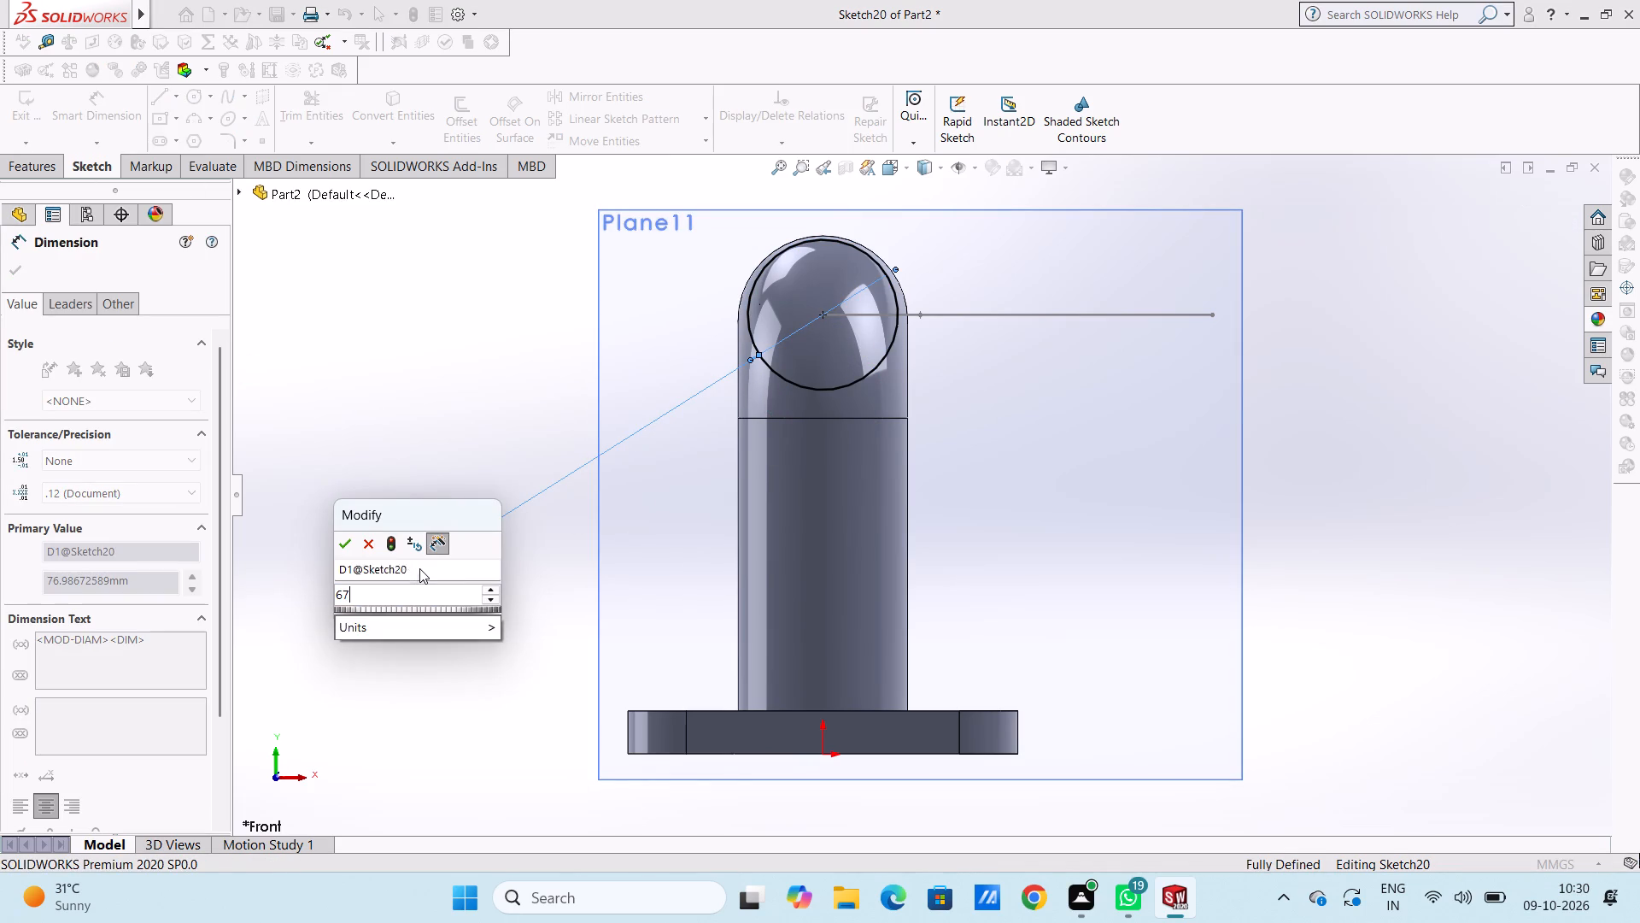
pyautogui.press('Return')
pyautogui.click(483, 418)
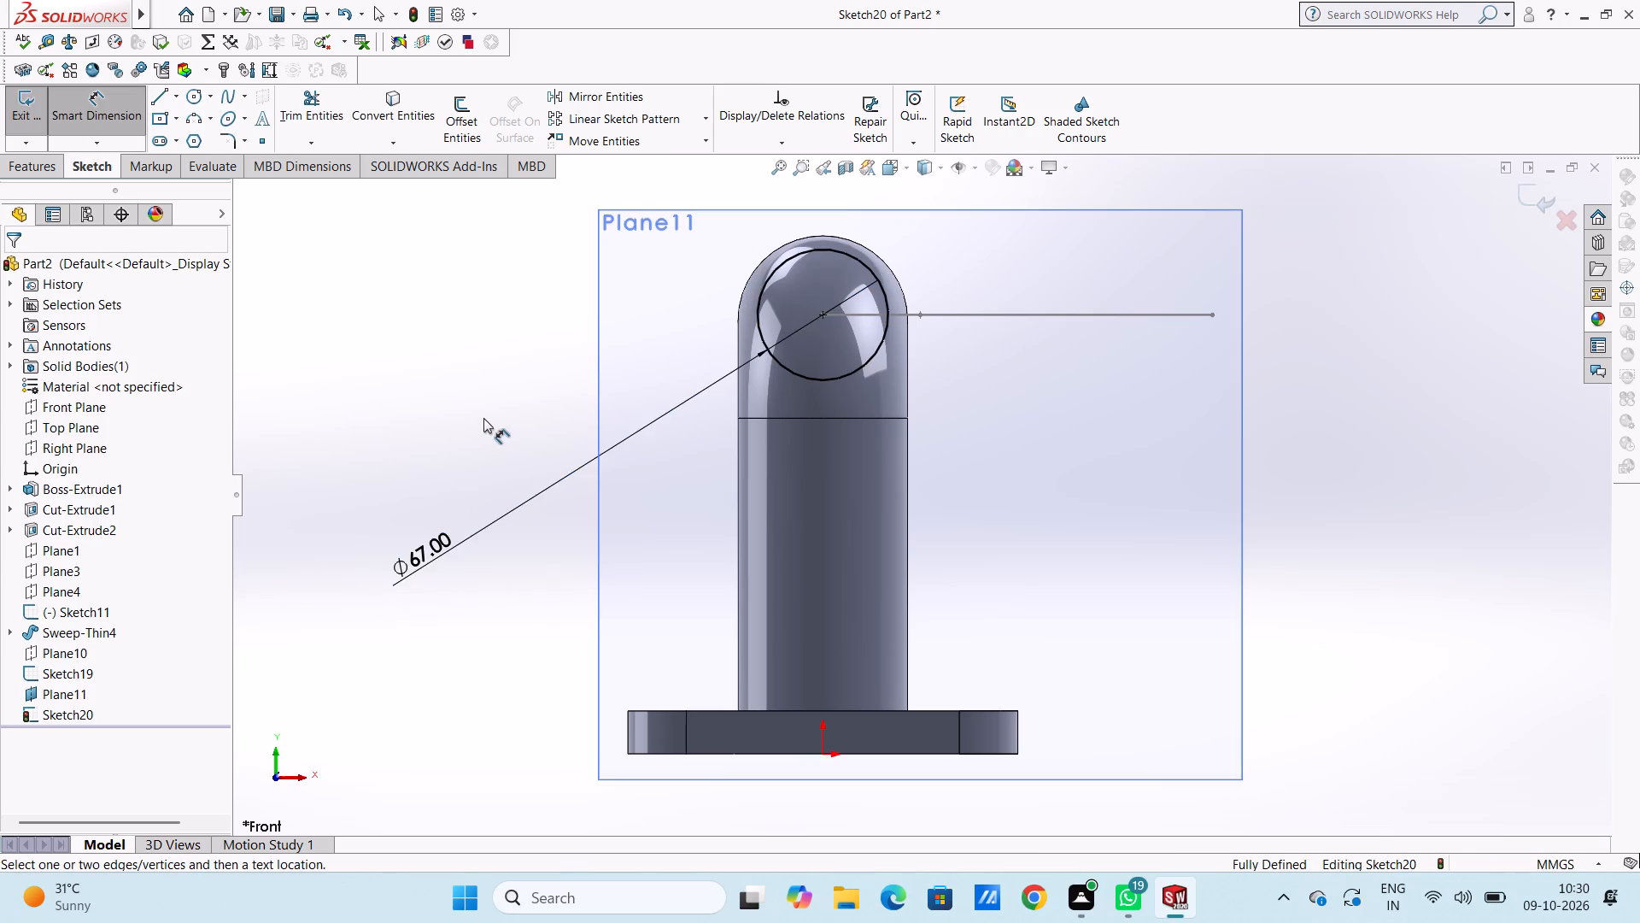
# Sweep the 67 mm circle along the filleted path Sketch19 as a one-direction thin feature with 10 mm wall thickness.
pyautogui.scroll(5, 483, 418)
pyautogui.moveTo(691, 264); pyautogui.dragTo(644, 399, button='middle')
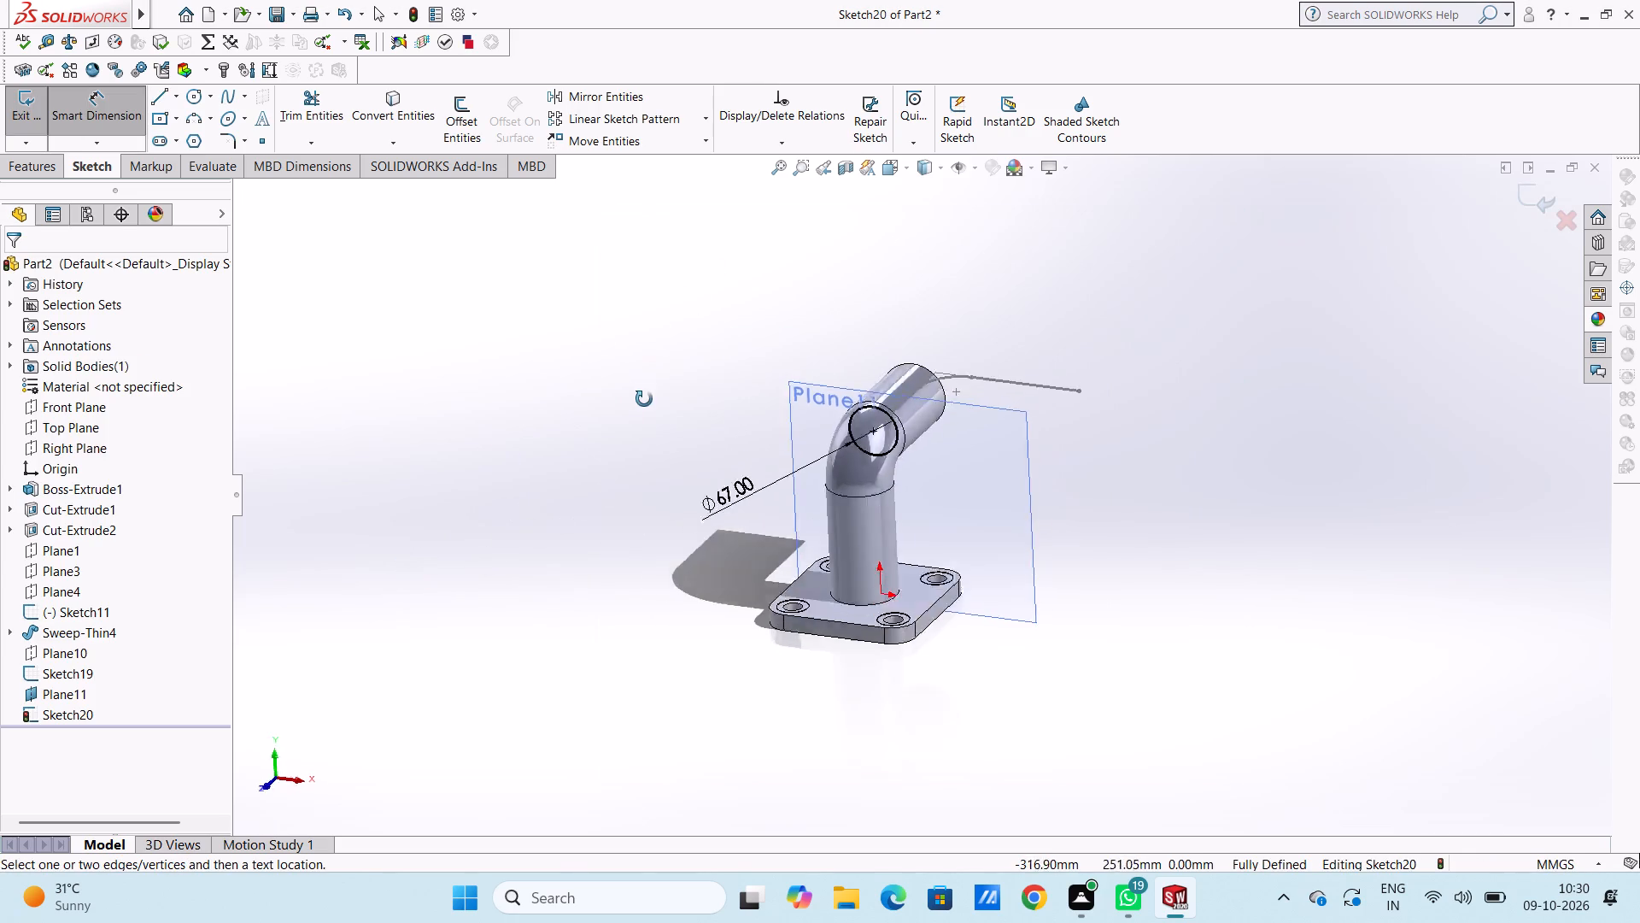
pyautogui.moveTo(644, 399); pyautogui.dragTo(580, 371, button='middle')
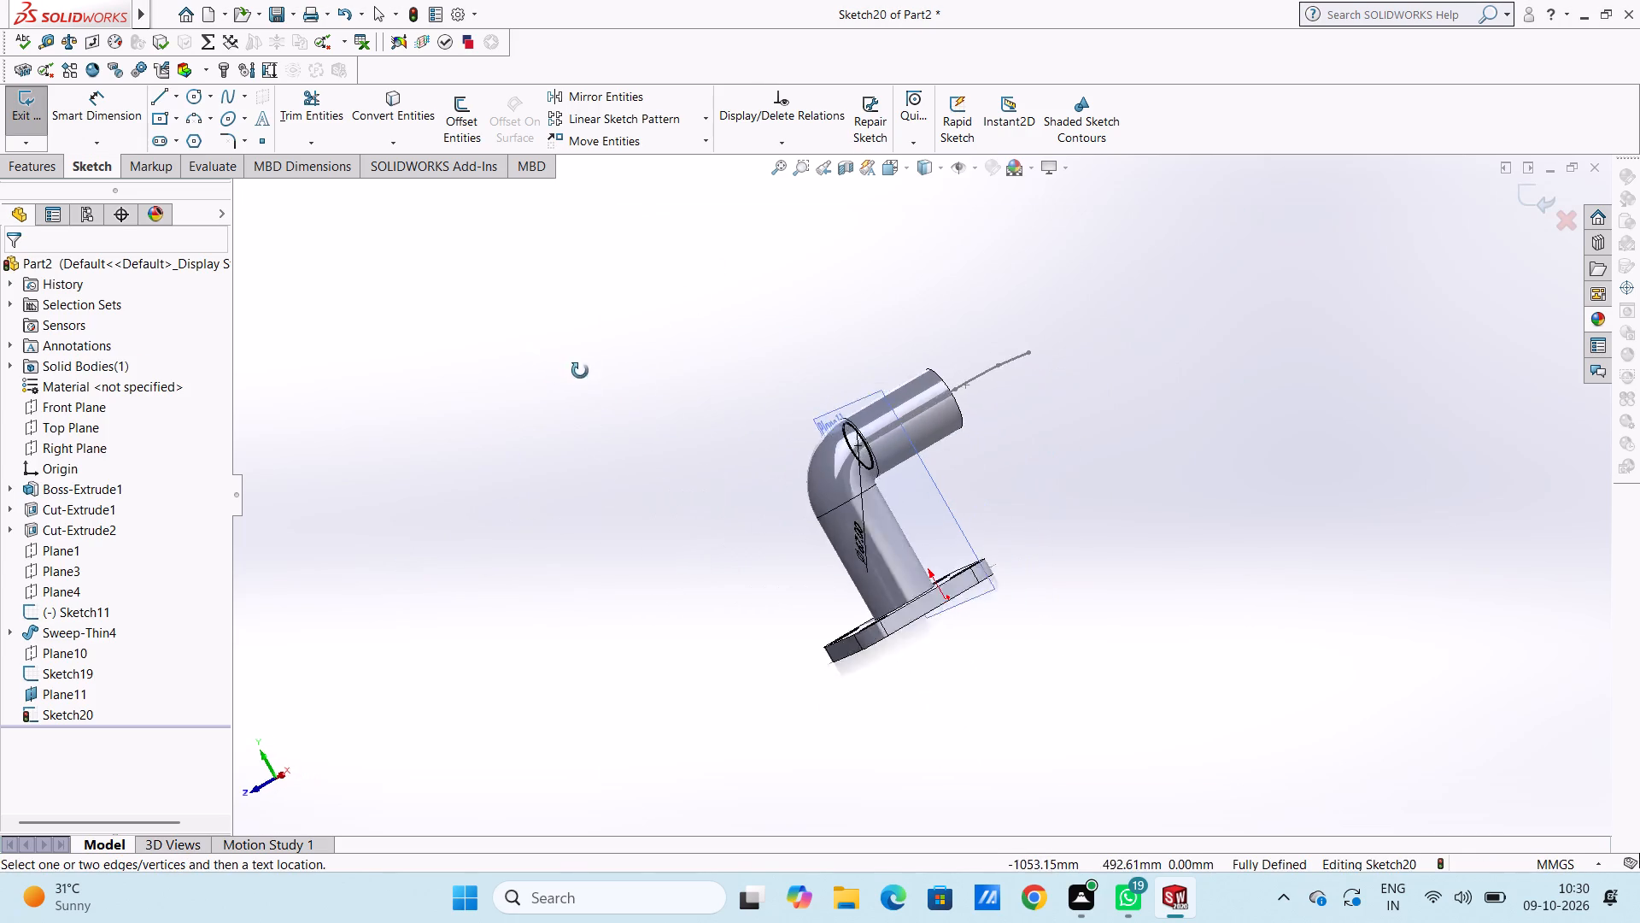
pyautogui.moveTo(580, 371); pyautogui.dragTo(660, 478, button='middle')
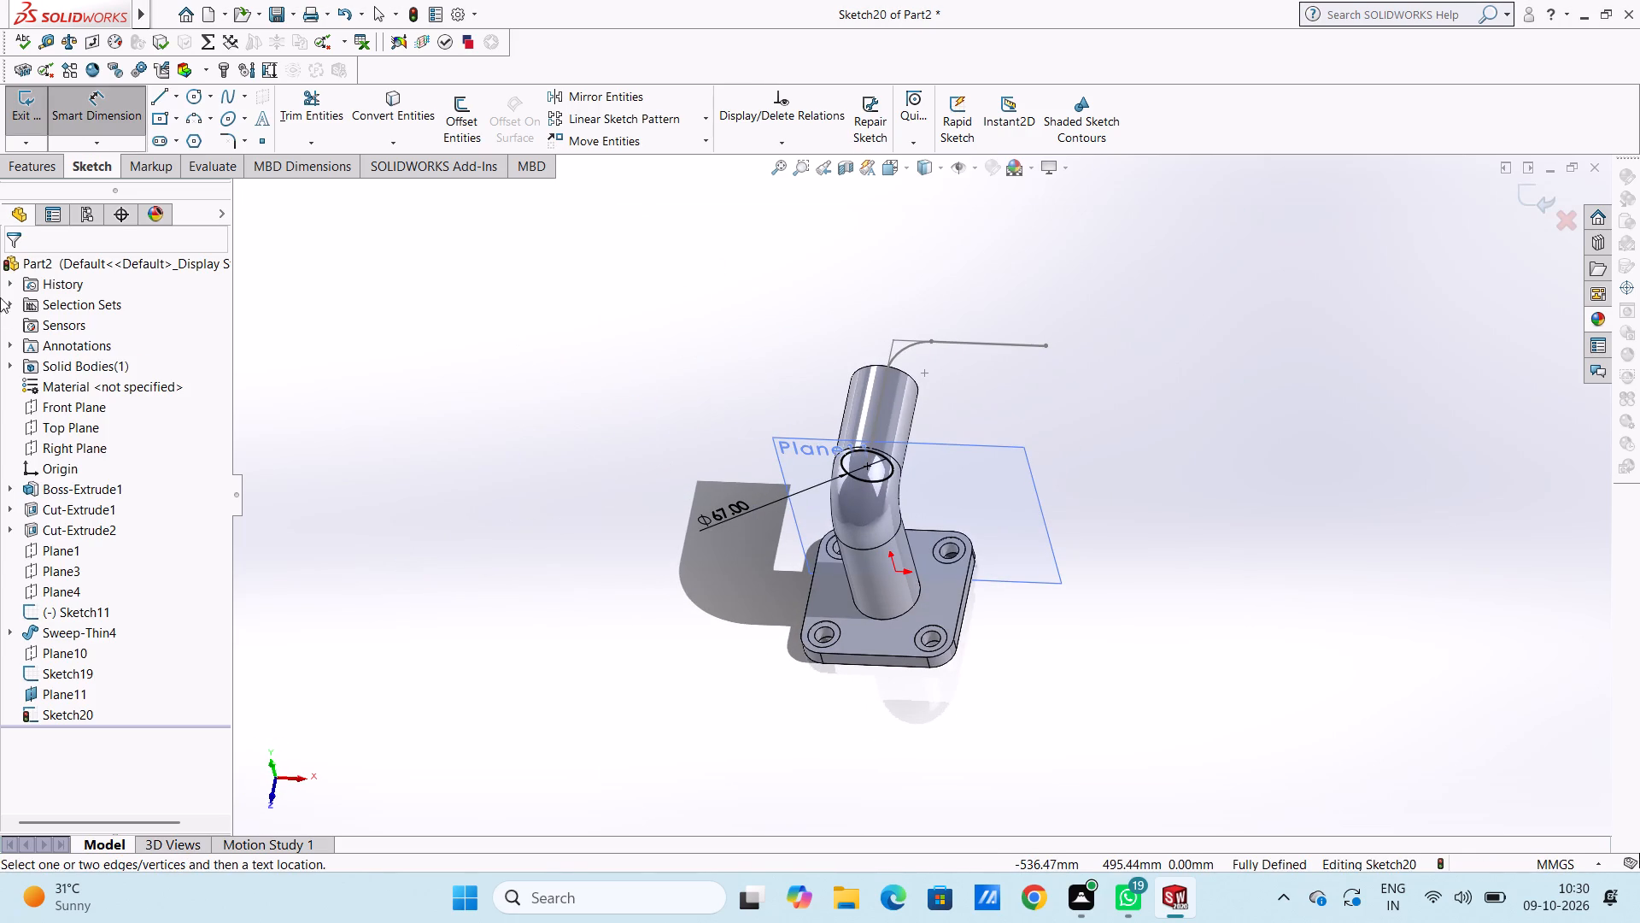
pyautogui.click(113, 113)
pyautogui.click(21, 166)
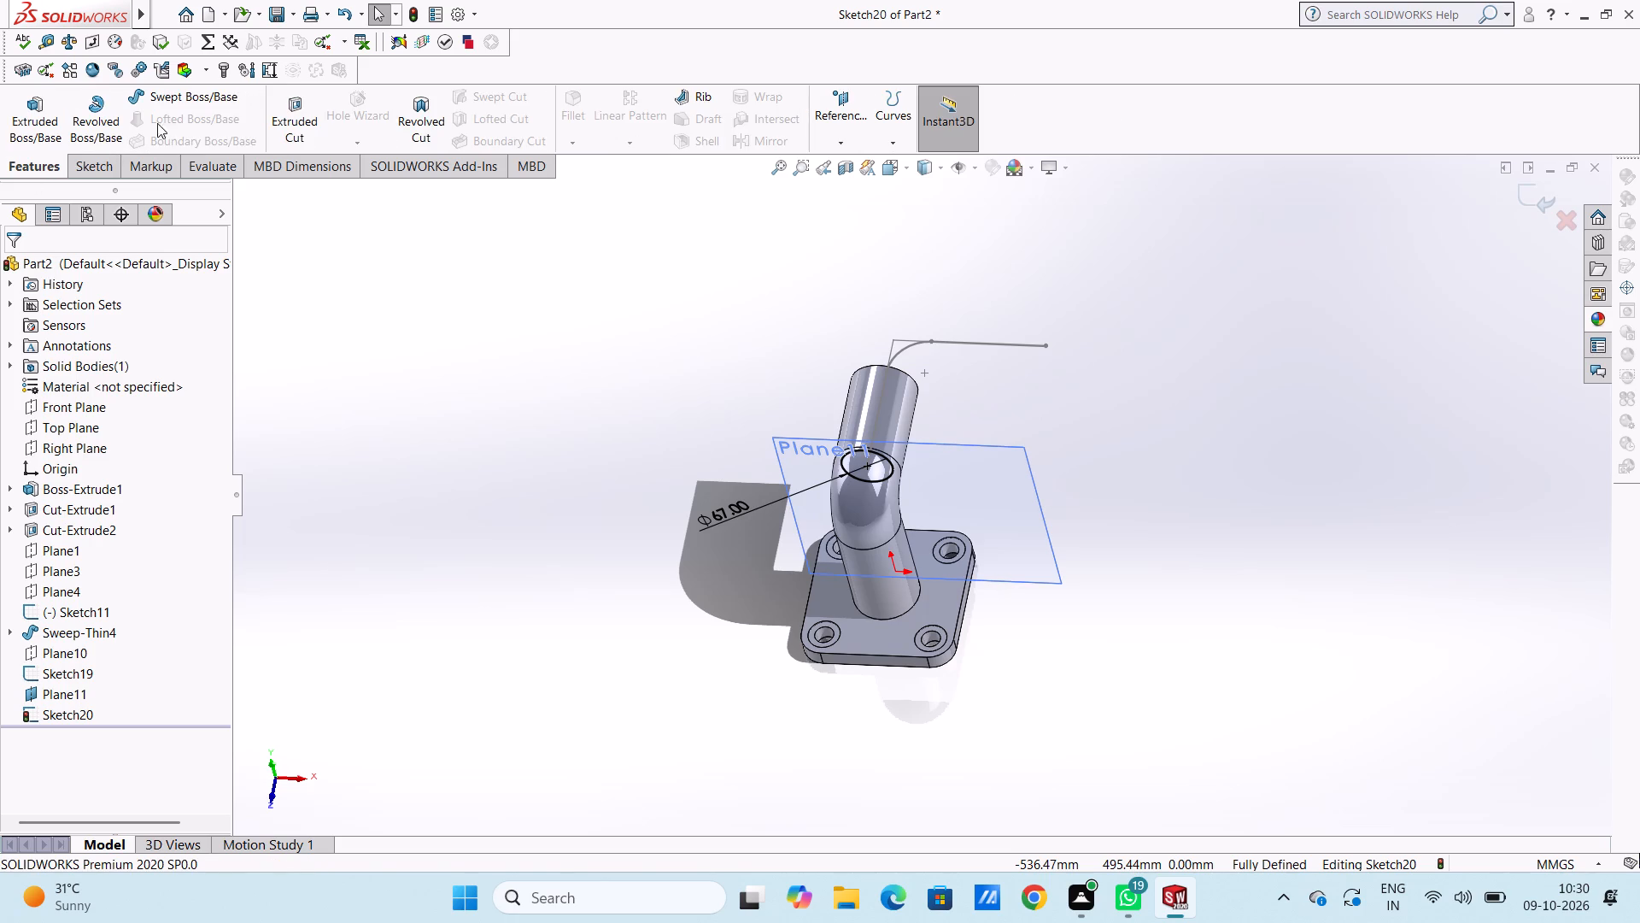
pyautogui.click(199, 96)
pyautogui.scroll(-2, 948, 308)
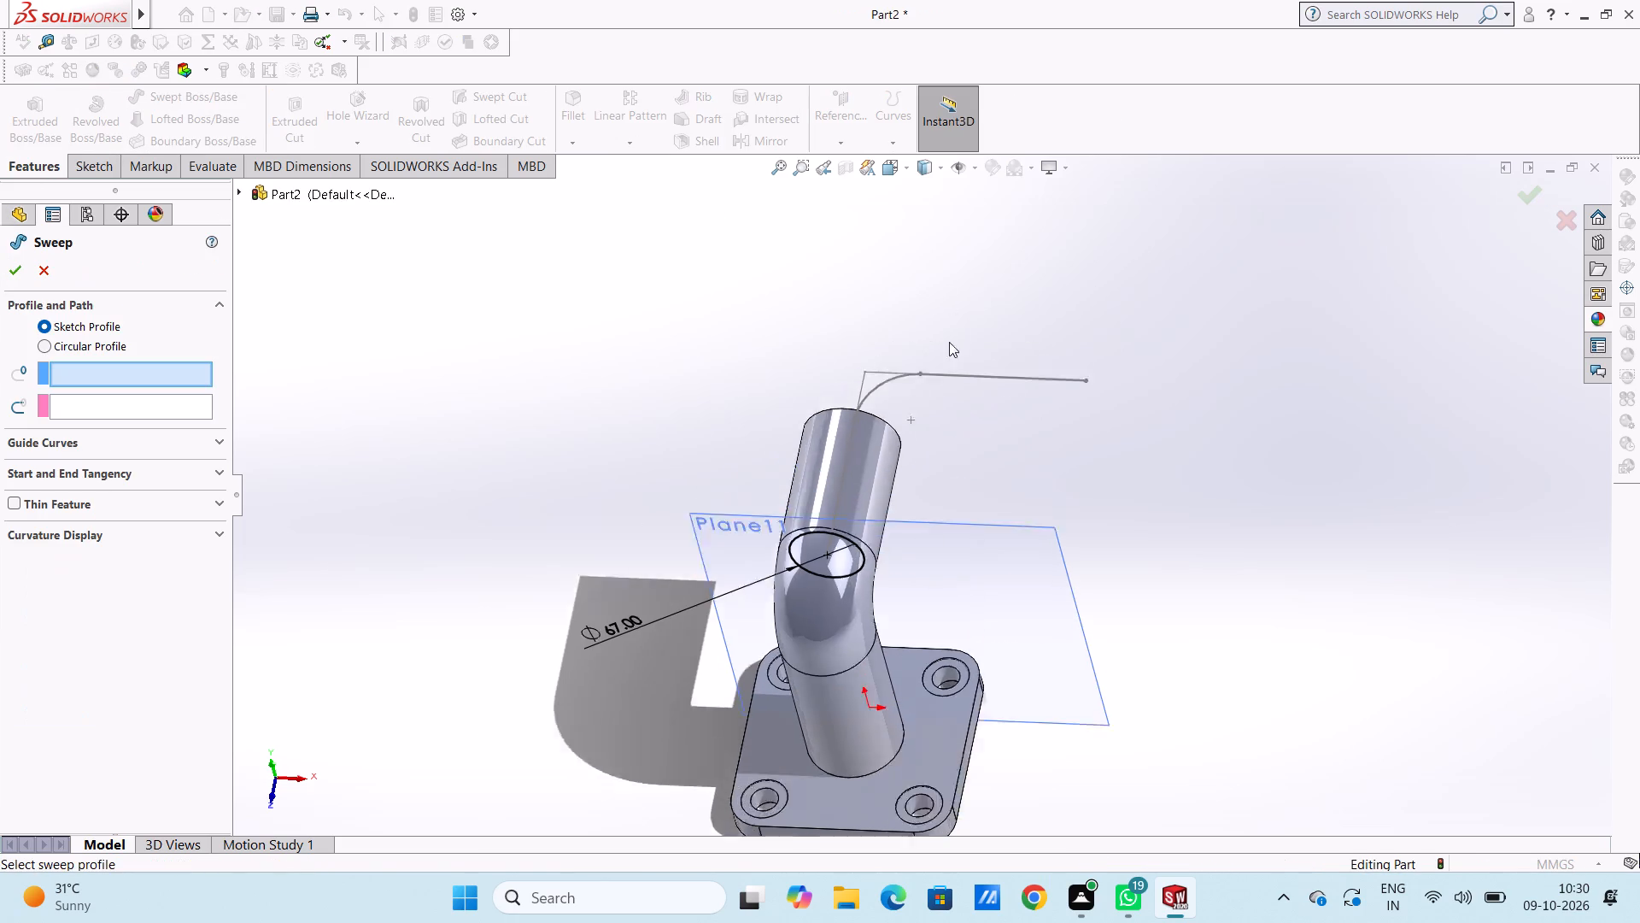
pyautogui.scroll(-1, 949, 342)
pyautogui.click(846, 607)
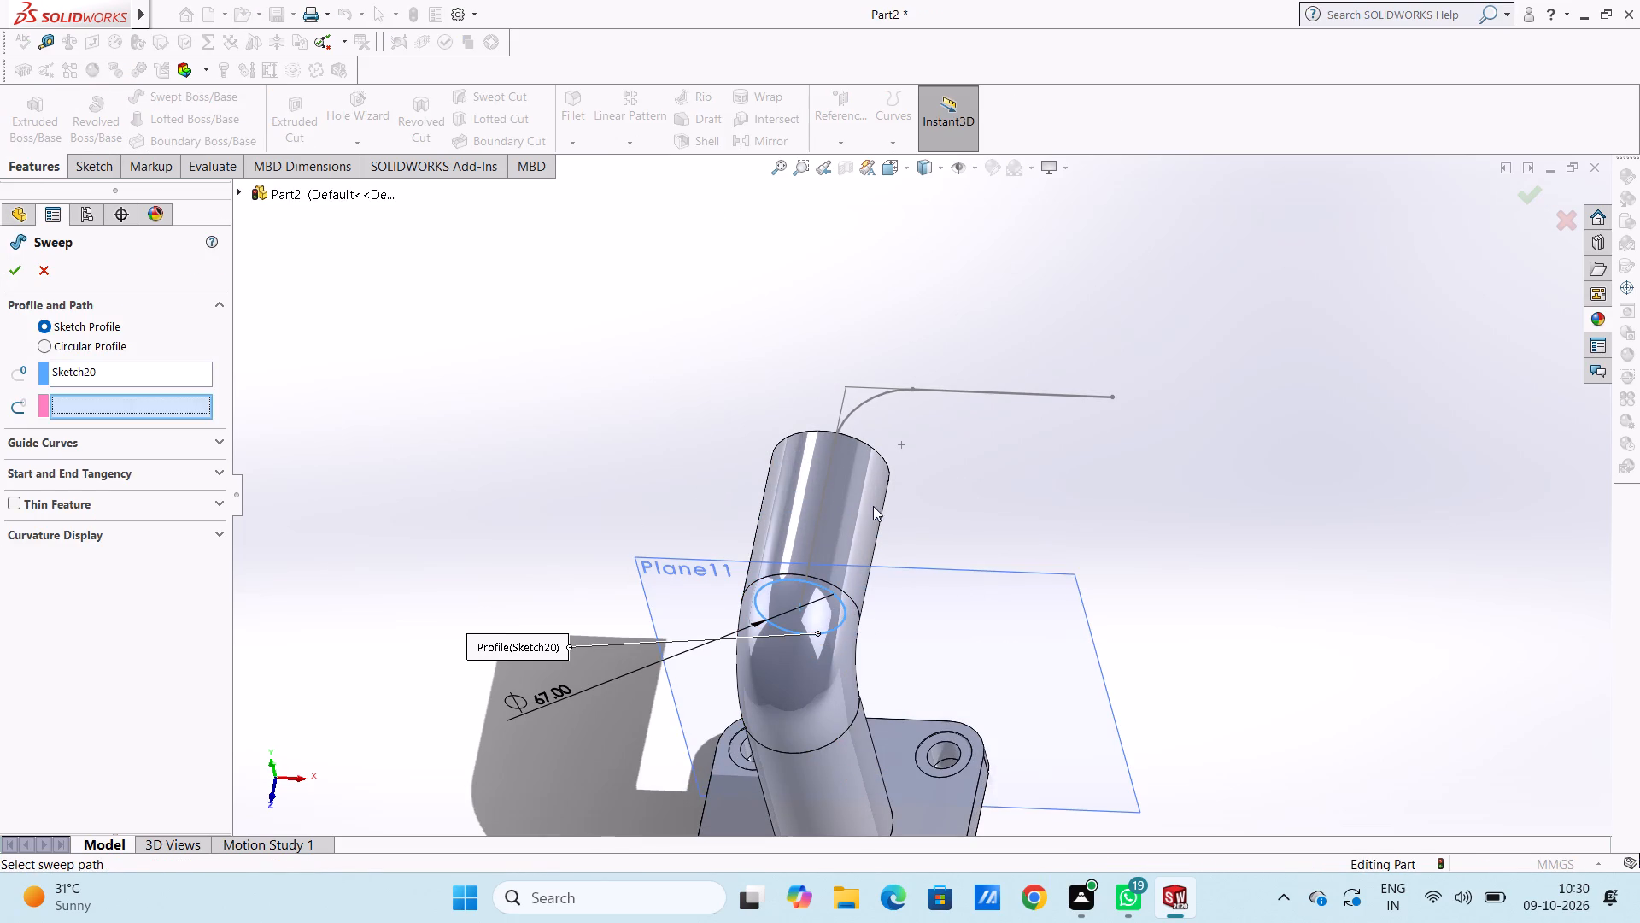
pyautogui.click(946, 391)
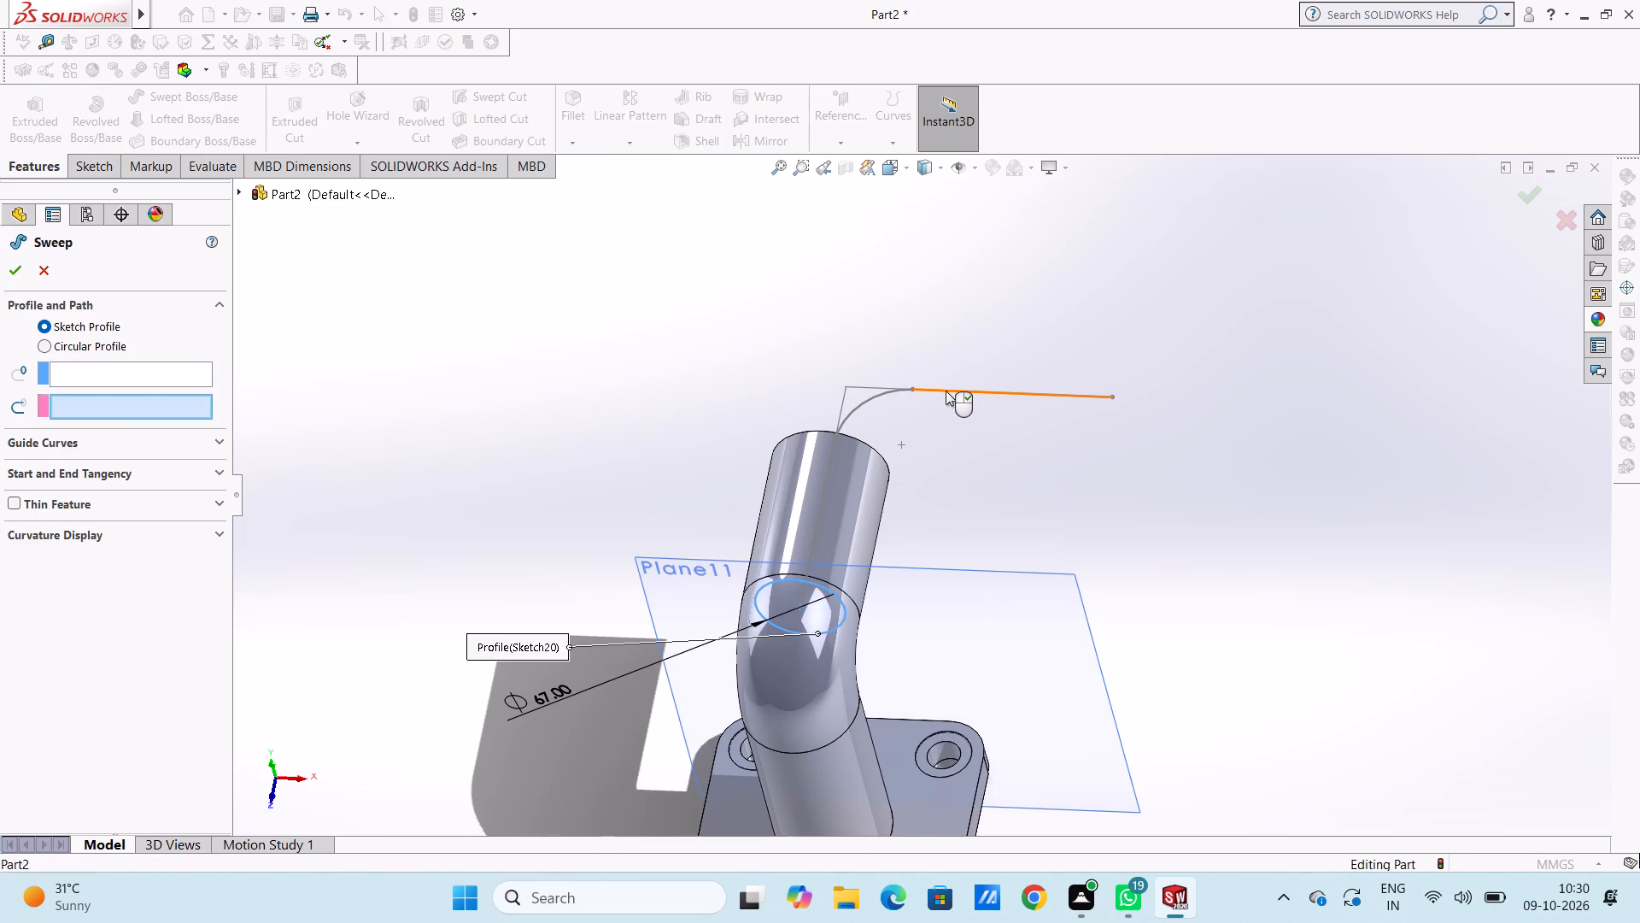
pyautogui.moveTo(700, 378); pyautogui.dragTo(745, 453, button='middle')
pyautogui.scroll(-1, 746, 453)
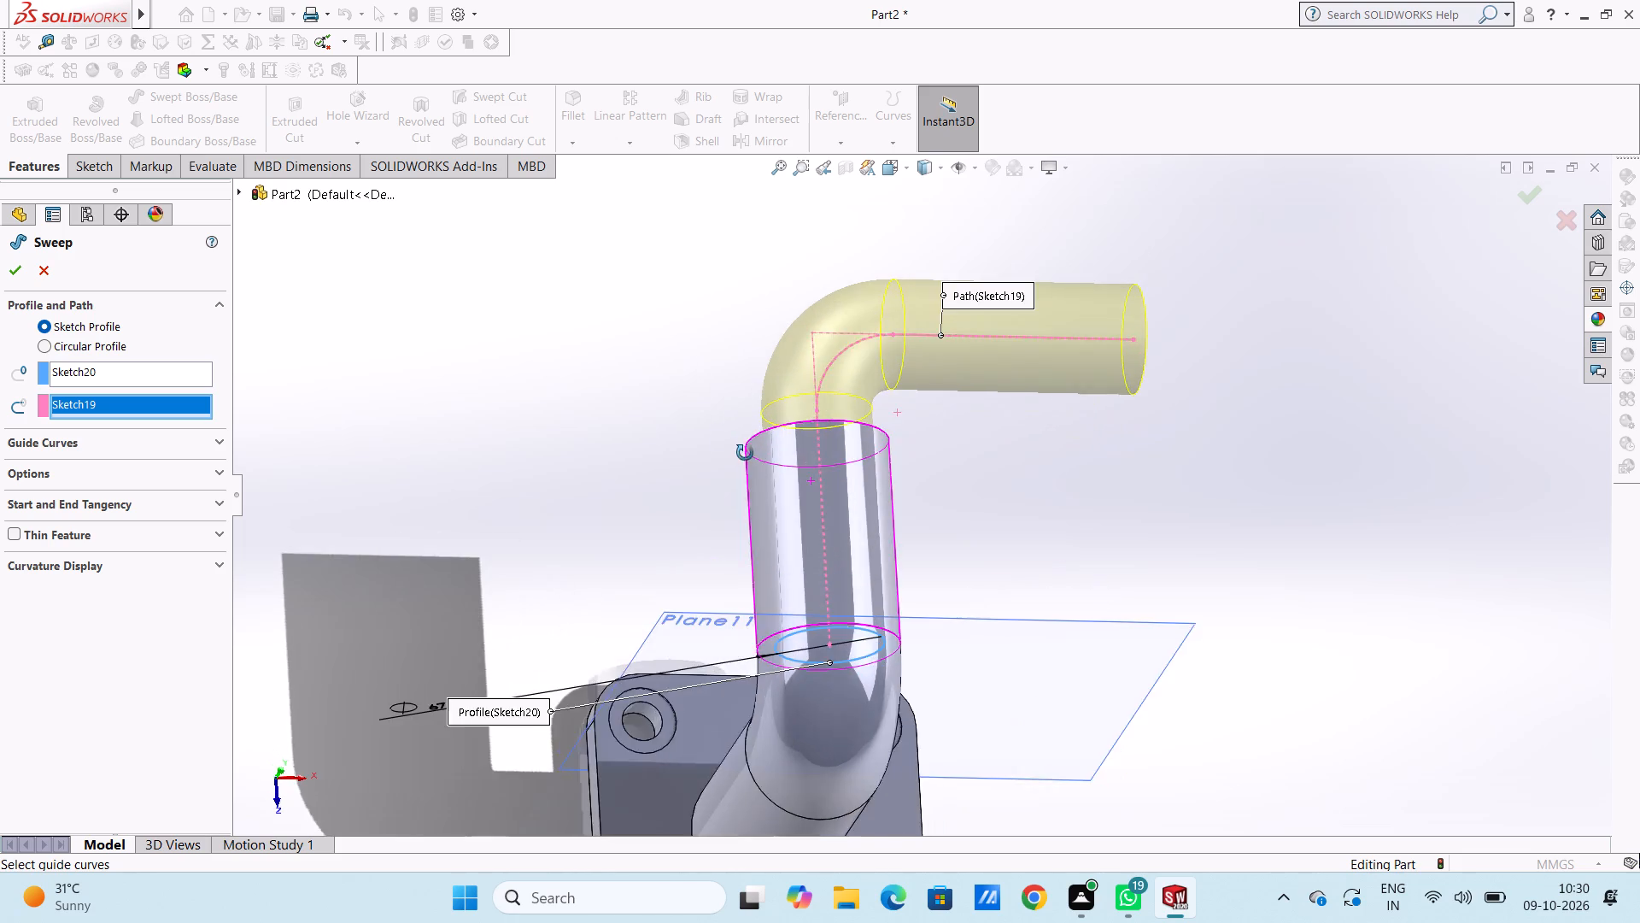
pyautogui.moveTo(745, 453); pyautogui.dragTo(695, 400, button='middle')
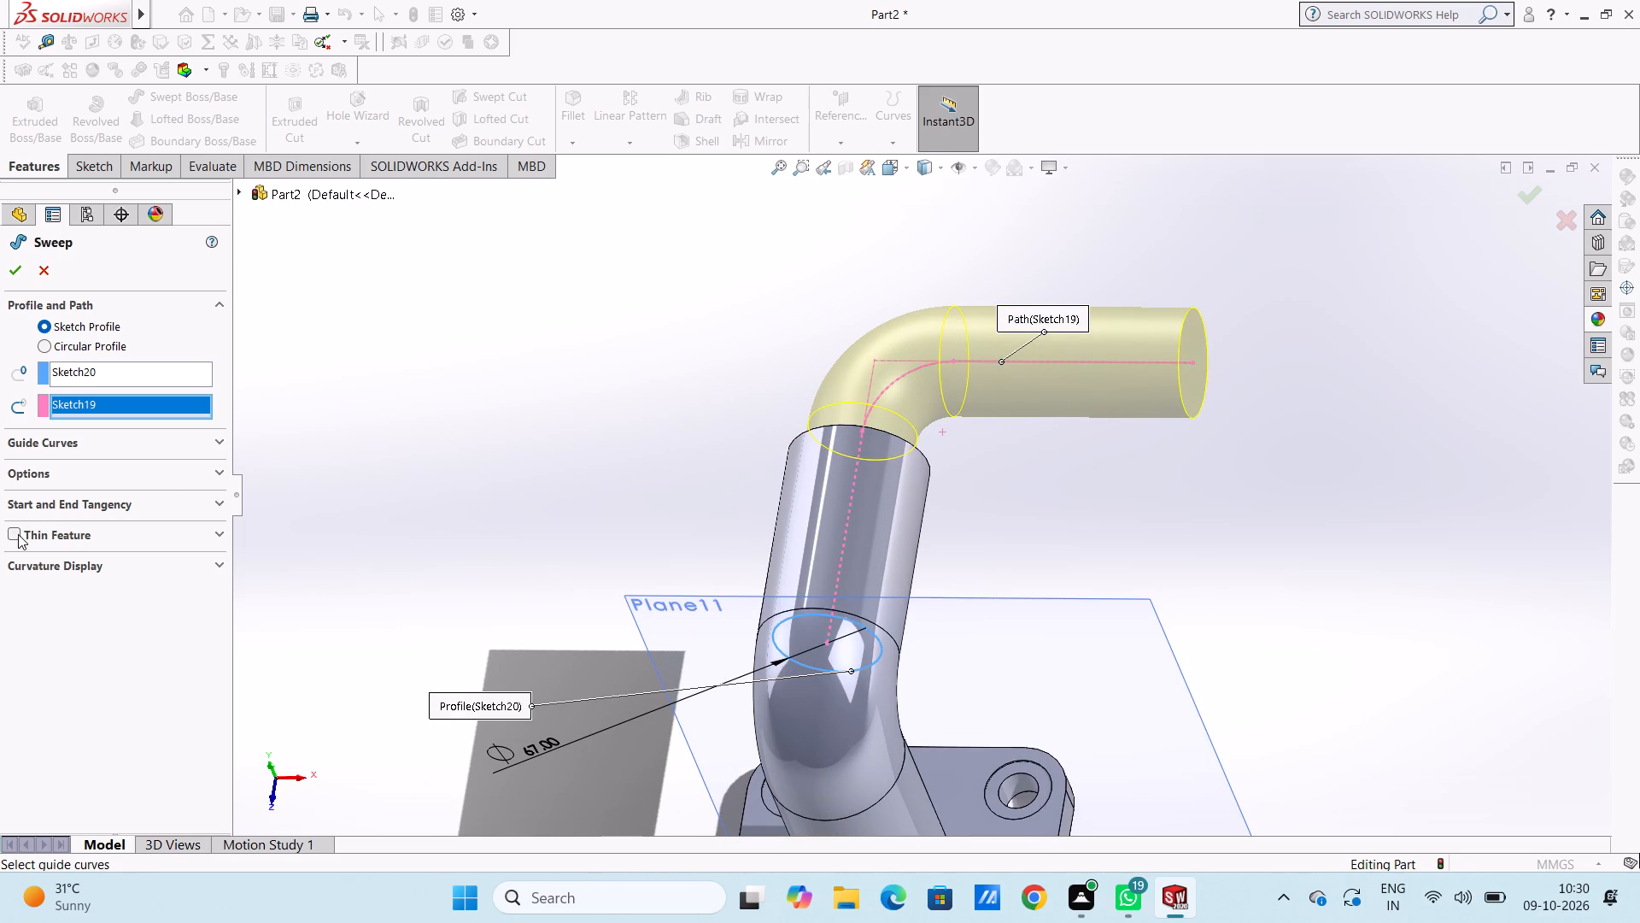
pyautogui.click(9, 527)
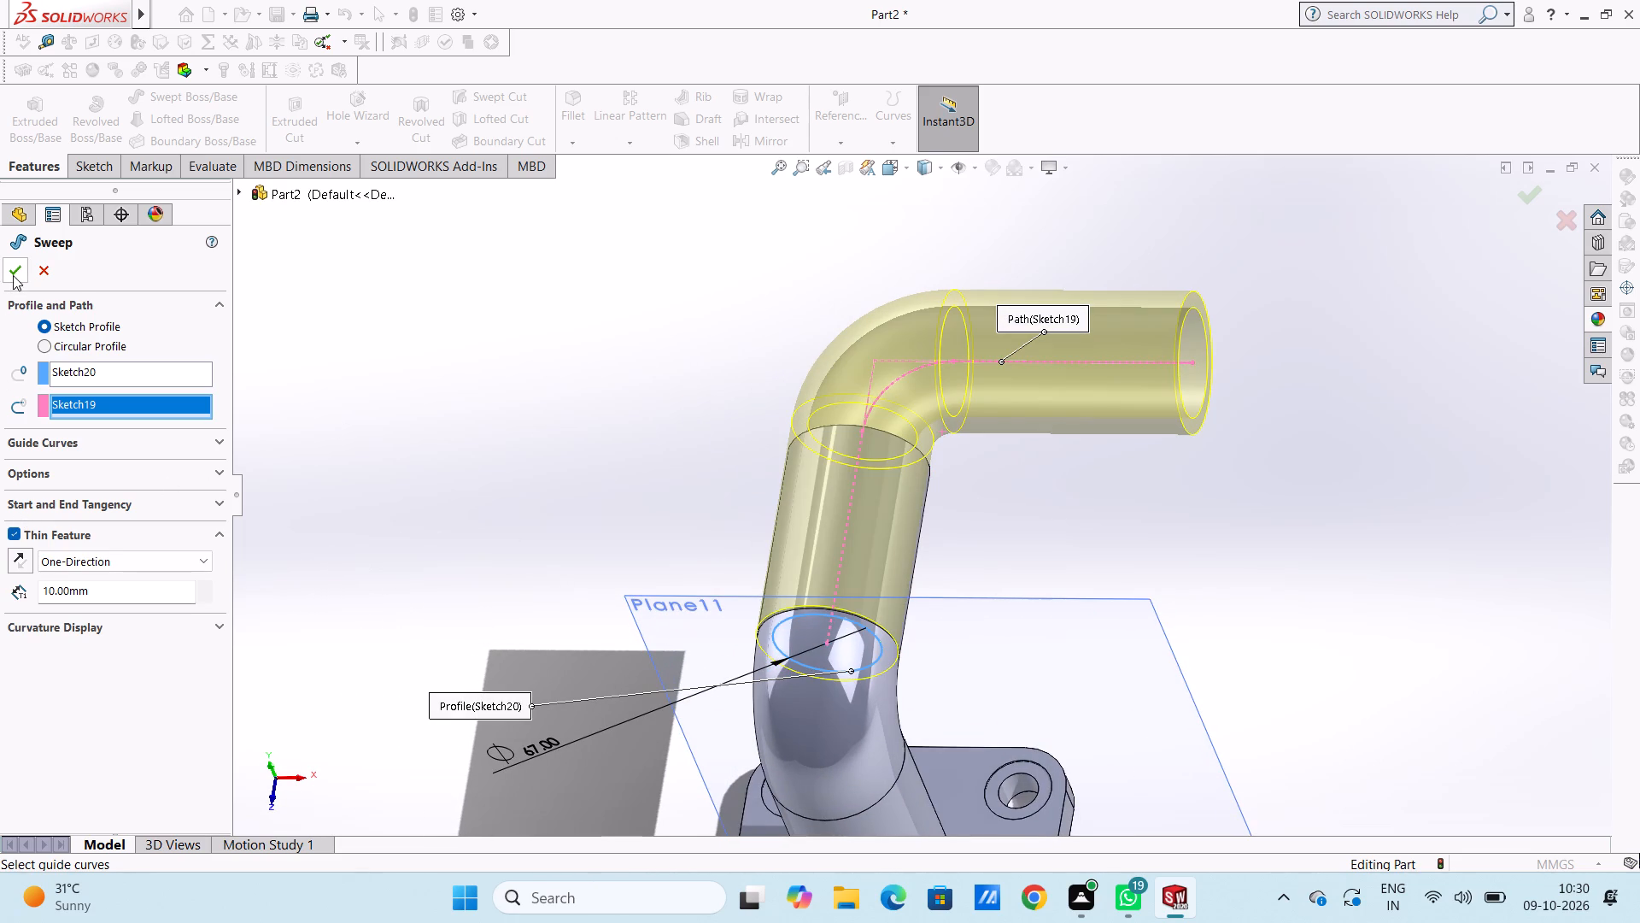
pyautogui.click(13, 271)
pyautogui.click(499, 380)
# Hide the reference plane Plane11 that carries the circle profile.
pyautogui.scroll(5, 501, 395)
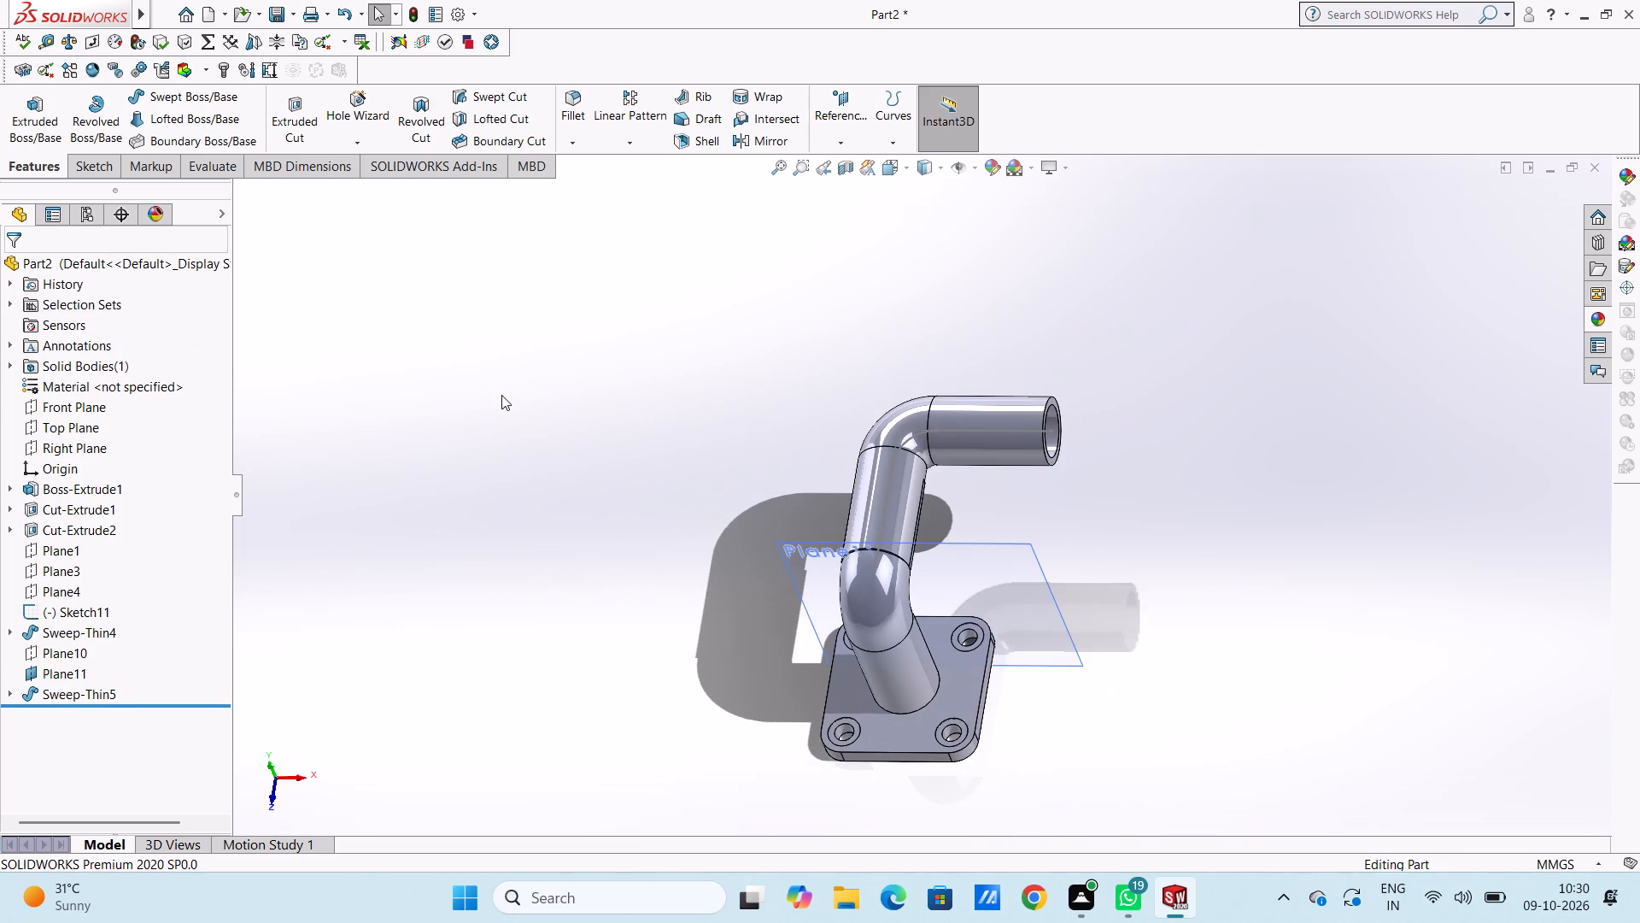
pyautogui.scroll(-1, 60, 670)
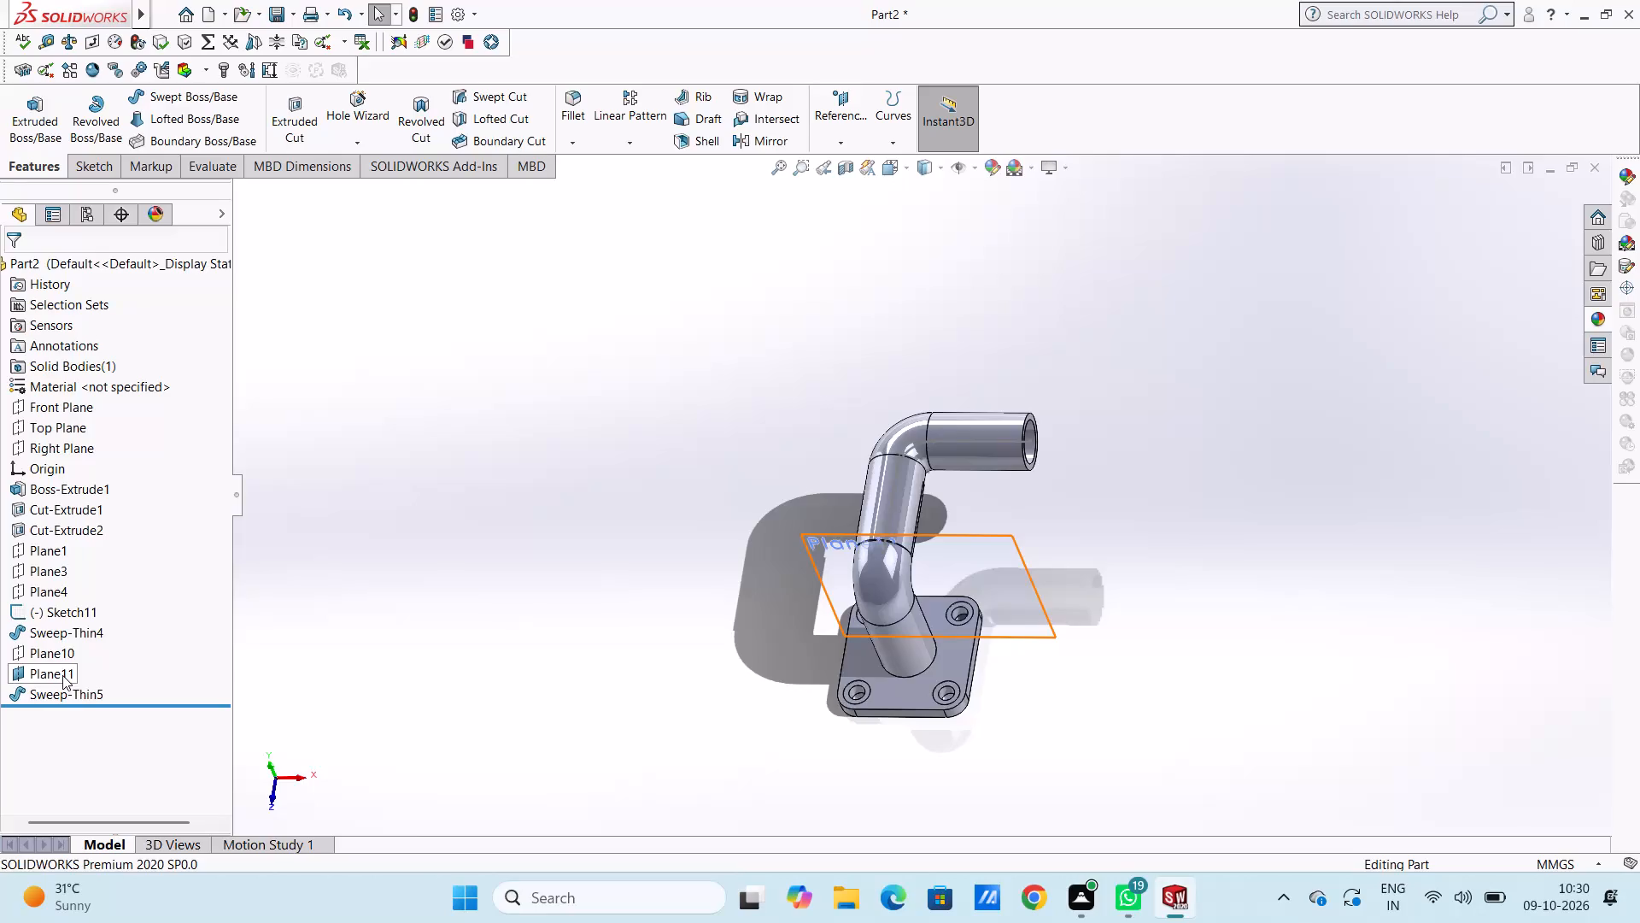
pyautogui.click(62, 675)
pyautogui.click(98, 652)
pyautogui.click(489, 542)
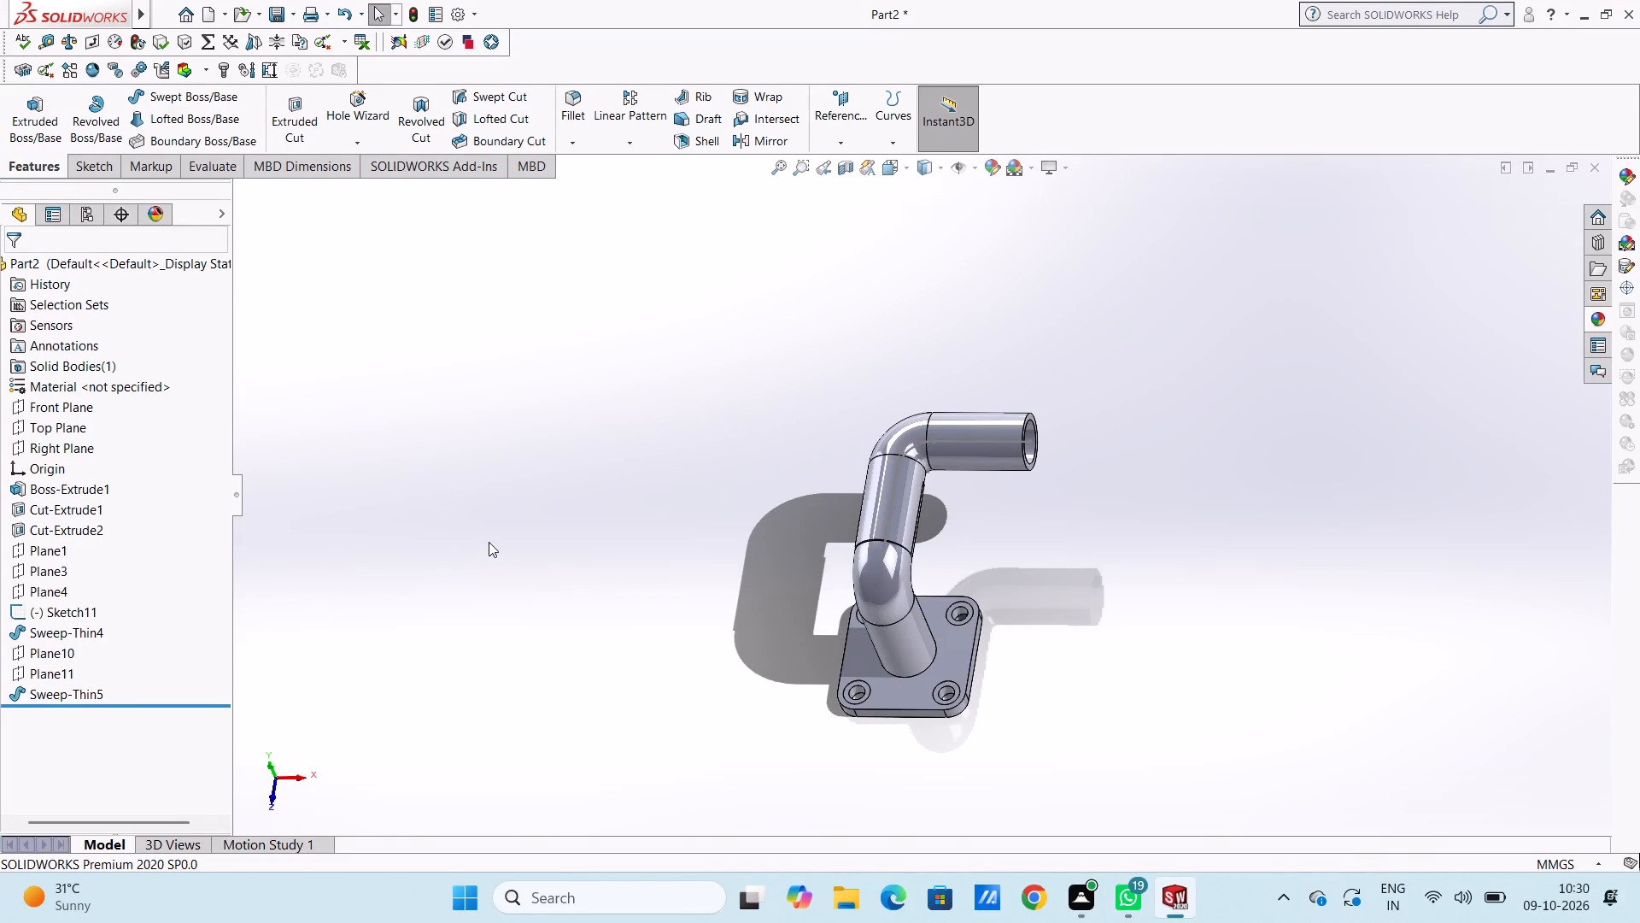
# Examine the second swept pipe run and how it joins the first pipe's bend and end.
pyautogui.moveTo(525, 428); pyautogui.dragTo(655, 412, button='middle')
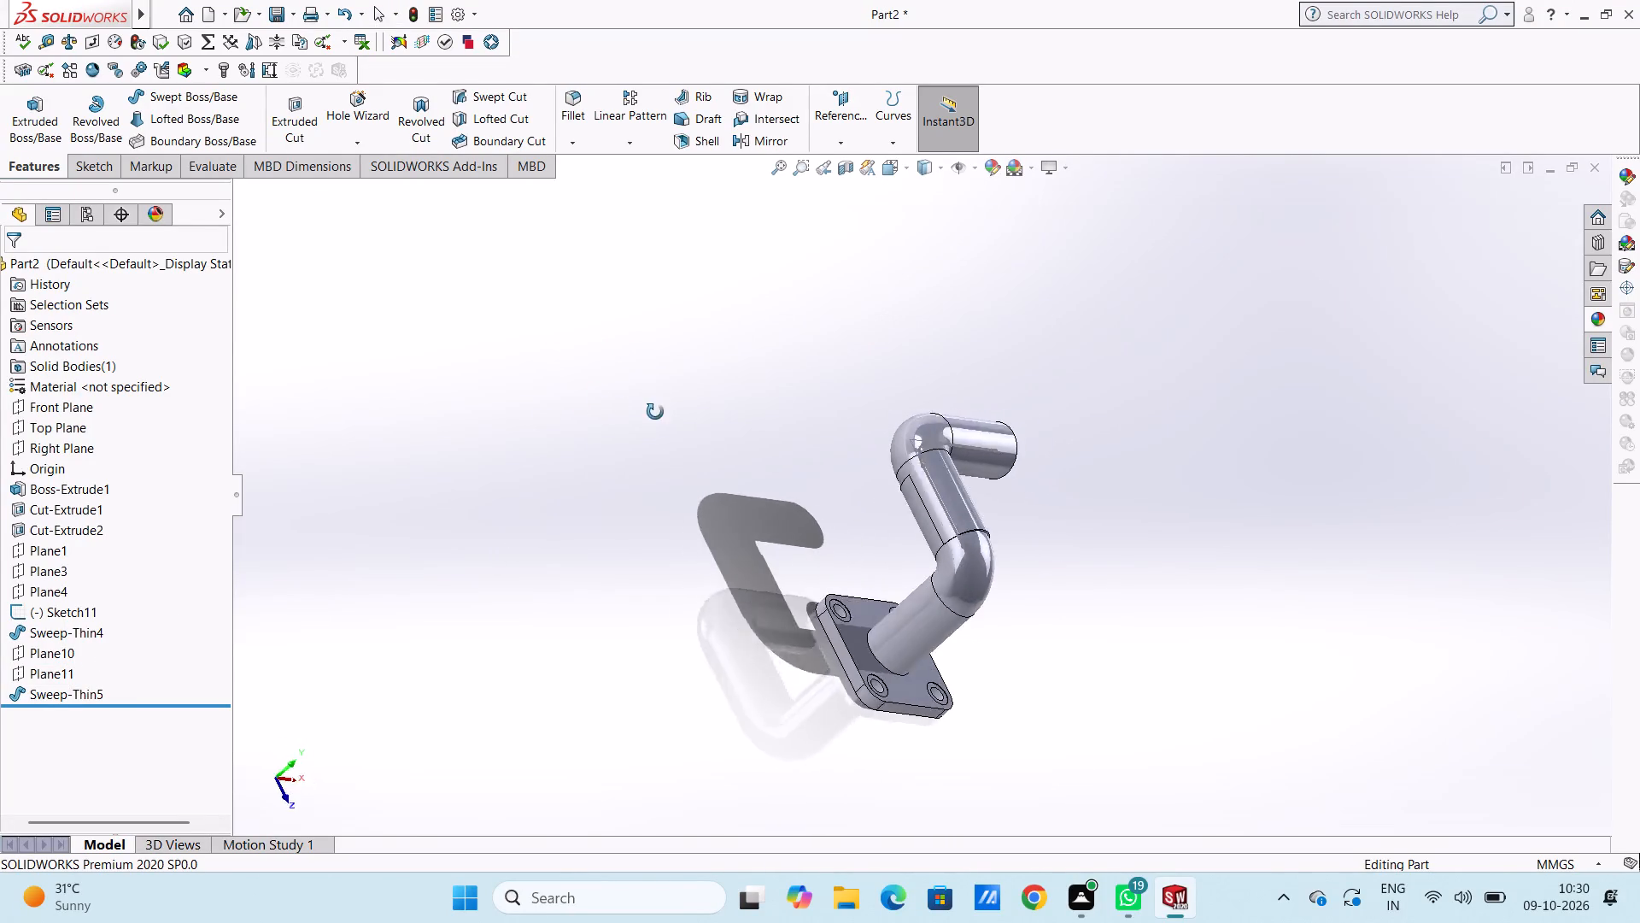
pyautogui.moveTo(655, 412); pyautogui.dragTo(715, 446, button='middle')
pyautogui.scroll(-5, 1047, 549)
pyautogui.moveTo(1313, 469); pyautogui.dragTo(1057, 368, button='middle')
pyautogui.scroll(-5, 1156, 508)
pyautogui.scroll(3, 1347, 570)
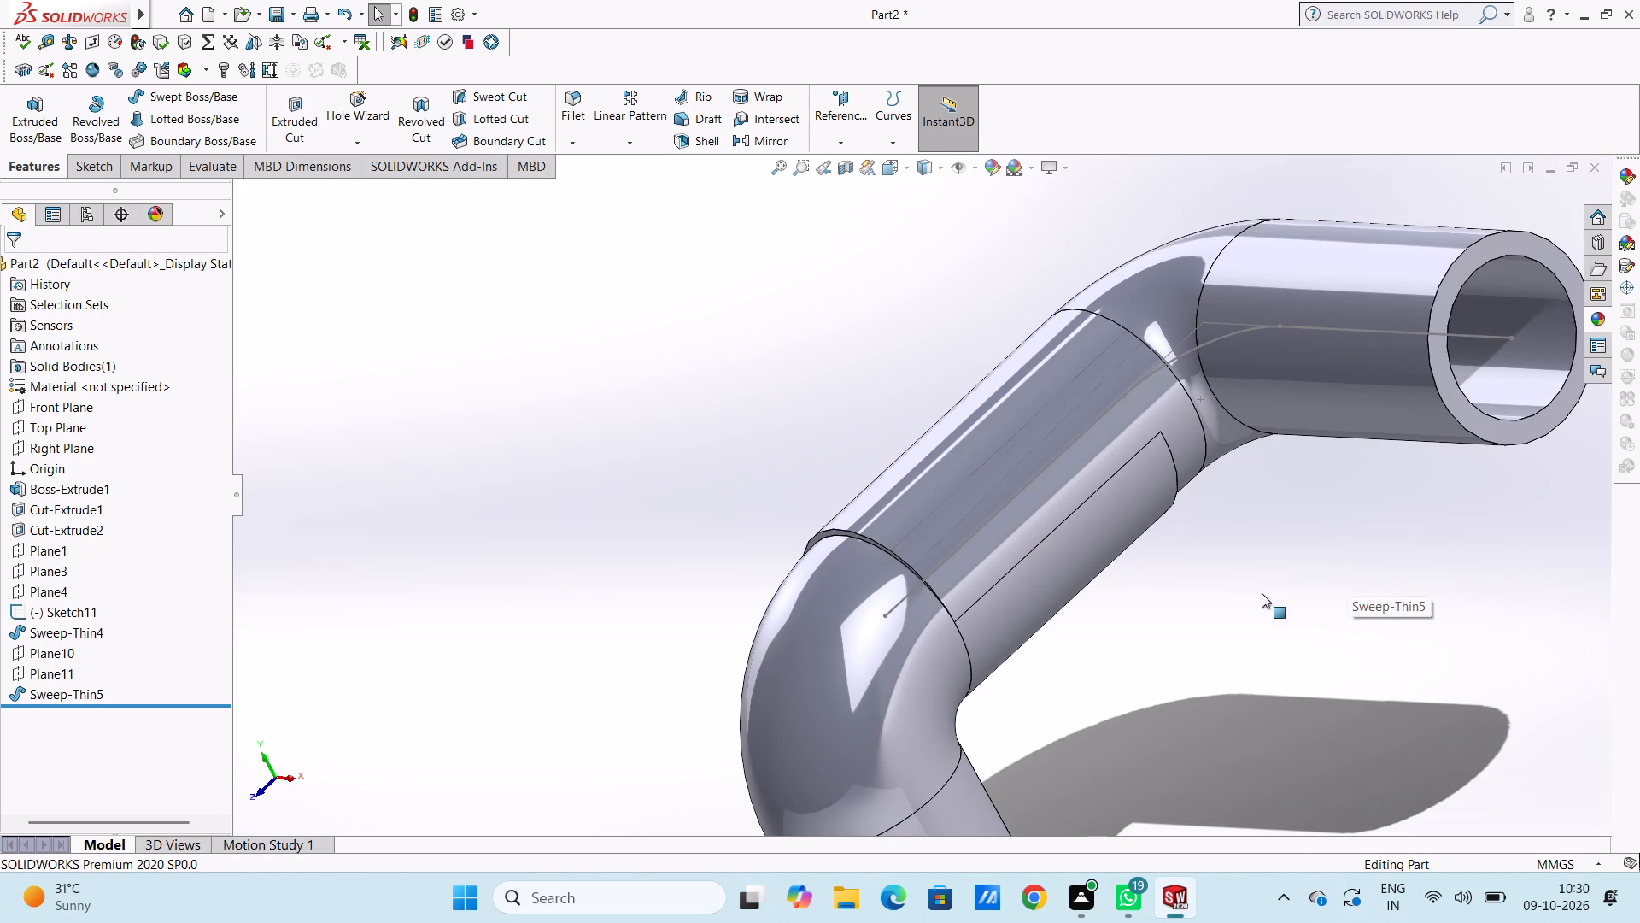
pyautogui.moveTo(1258, 594); pyautogui.dragTo(1219, 520, button='middle')
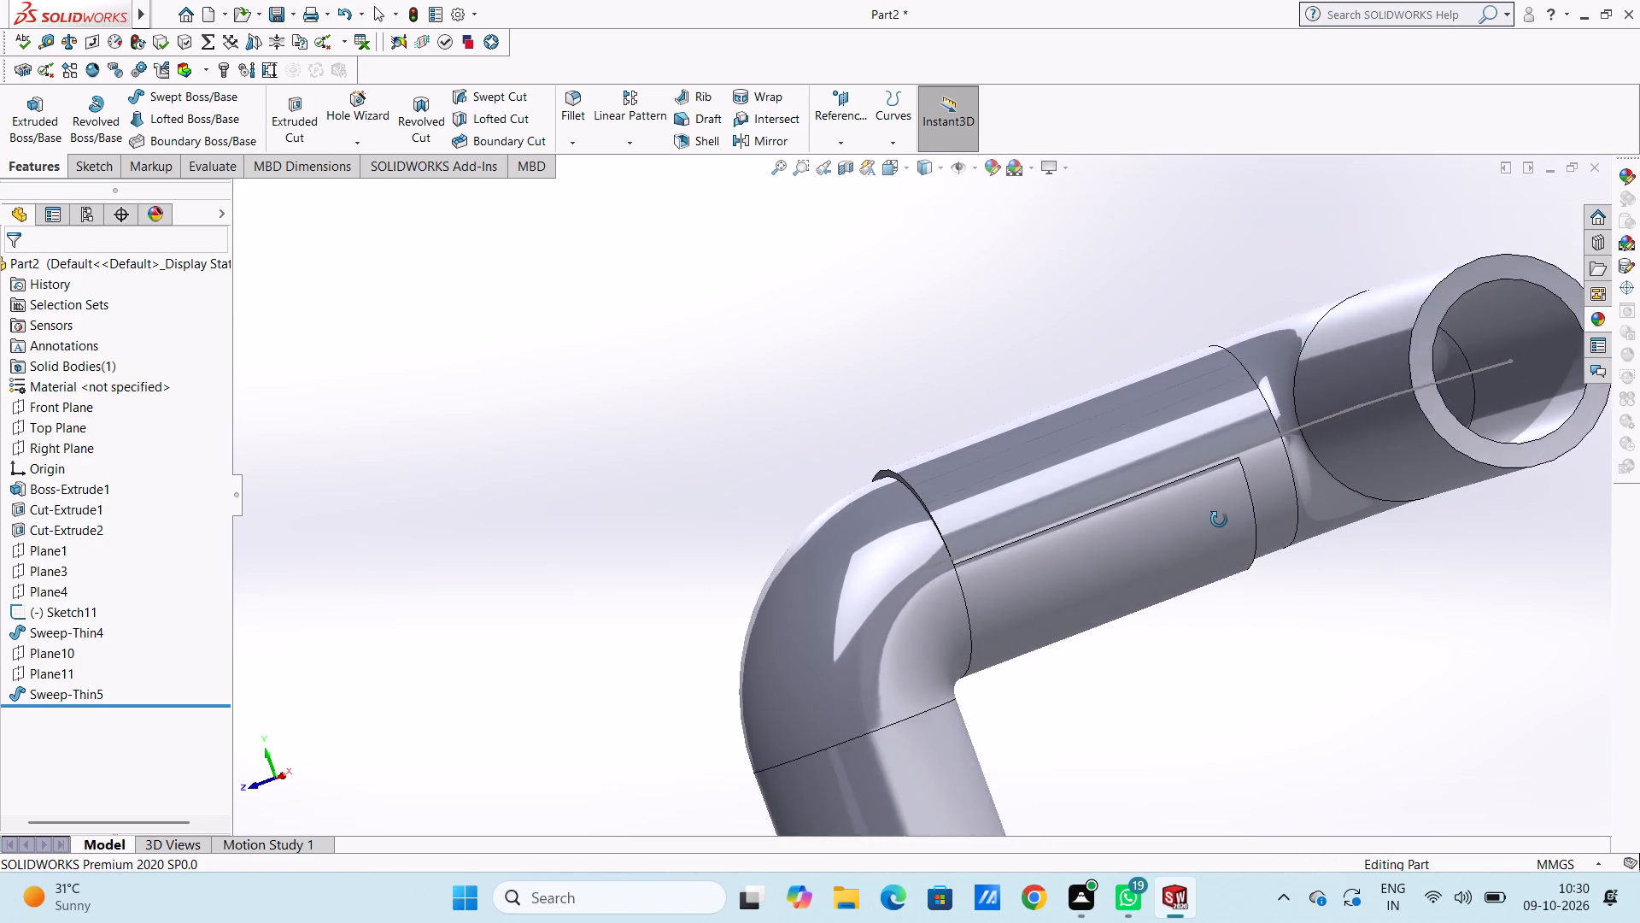
pyautogui.moveTo(1219, 520); pyautogui.dragTo(1204, 525, button='middle')
pyautogui.scroll(3, 1293, 611)
pyautogui.moveTo(1270, 568); pyautogui.dragTo(1385, 573, button='middle')
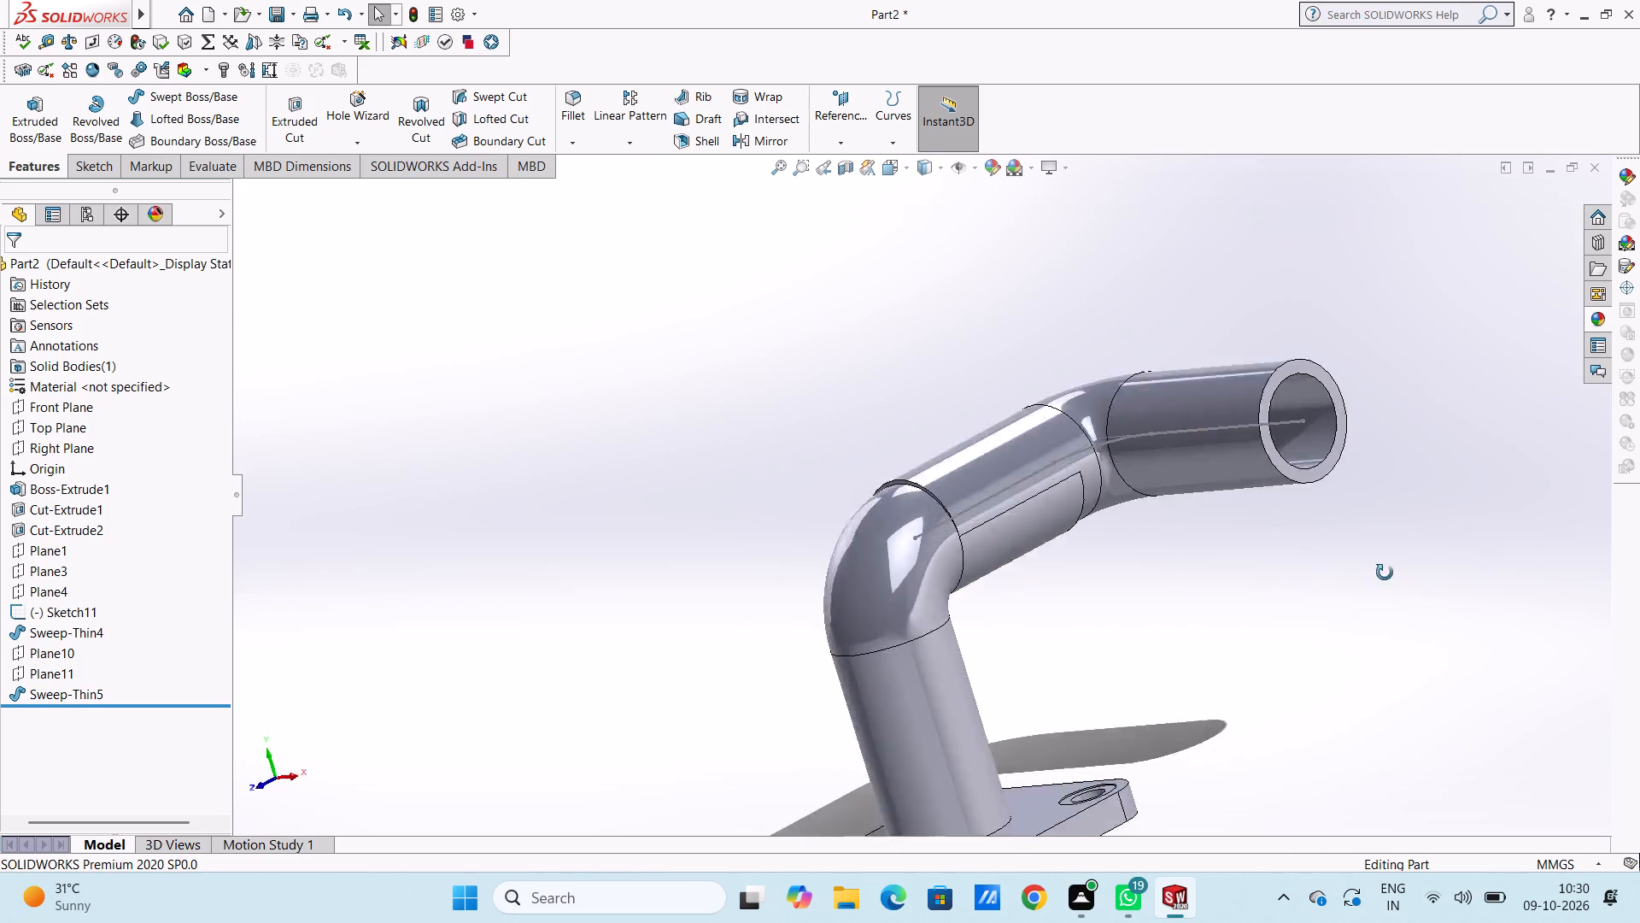
pyautogui.moveTo(1385, 573); pyautogui.dragTo(1494, 558, button='middle')
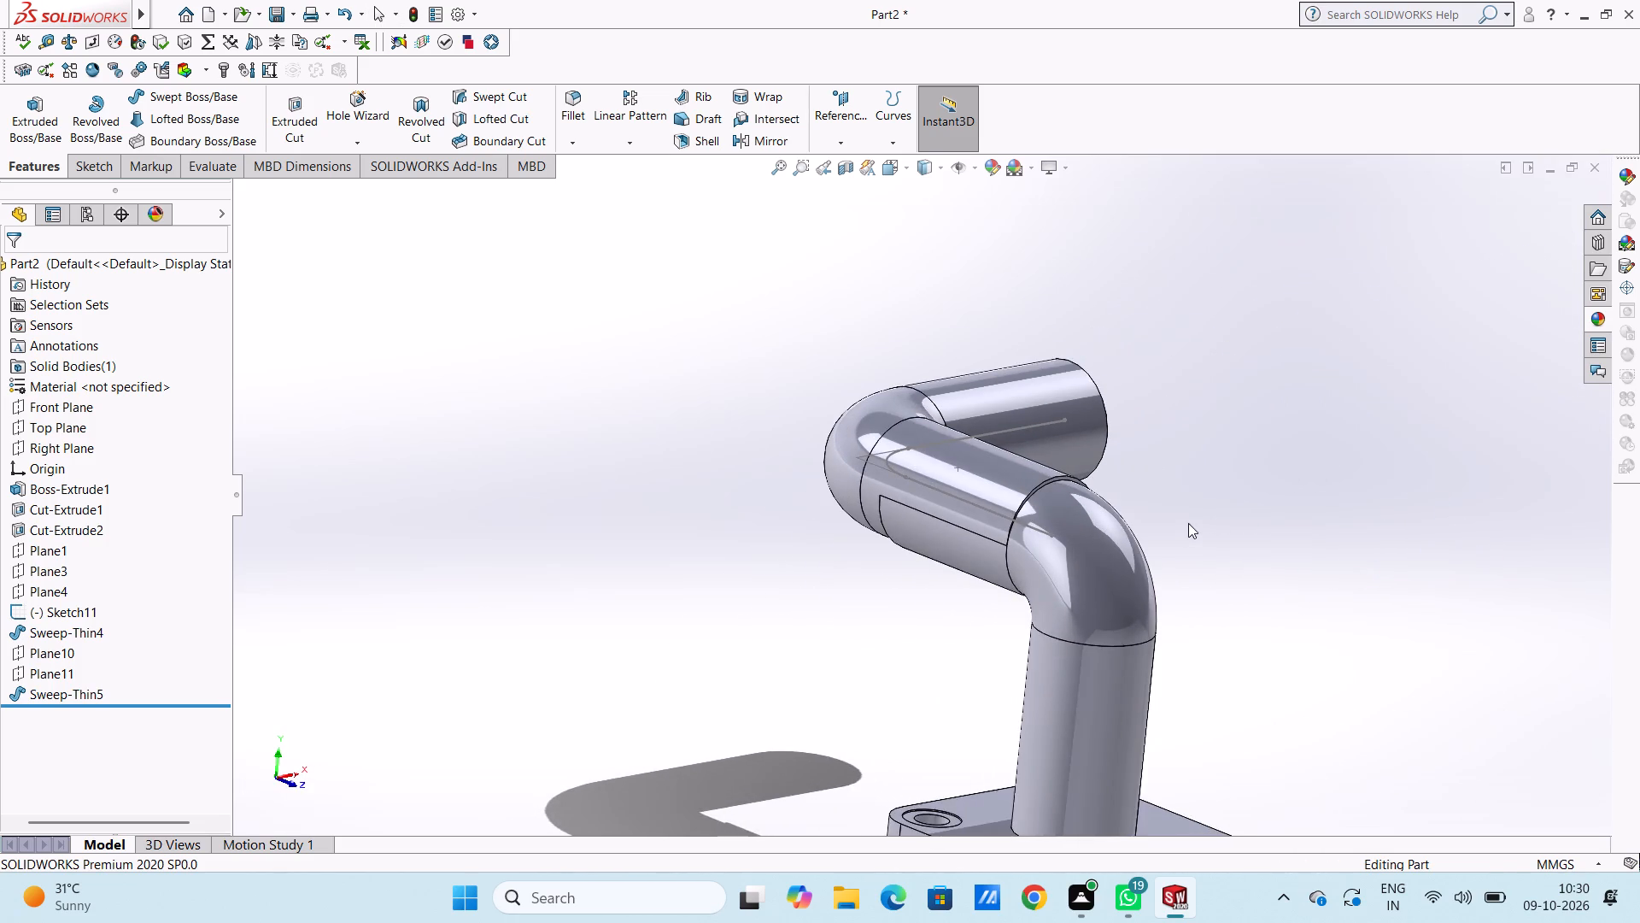
pyautogui.scroll(-5, 1168, 532)
pyautogui.moveTo(1179, 573); pyautogui.dragTo(1239, 530, button='middle')
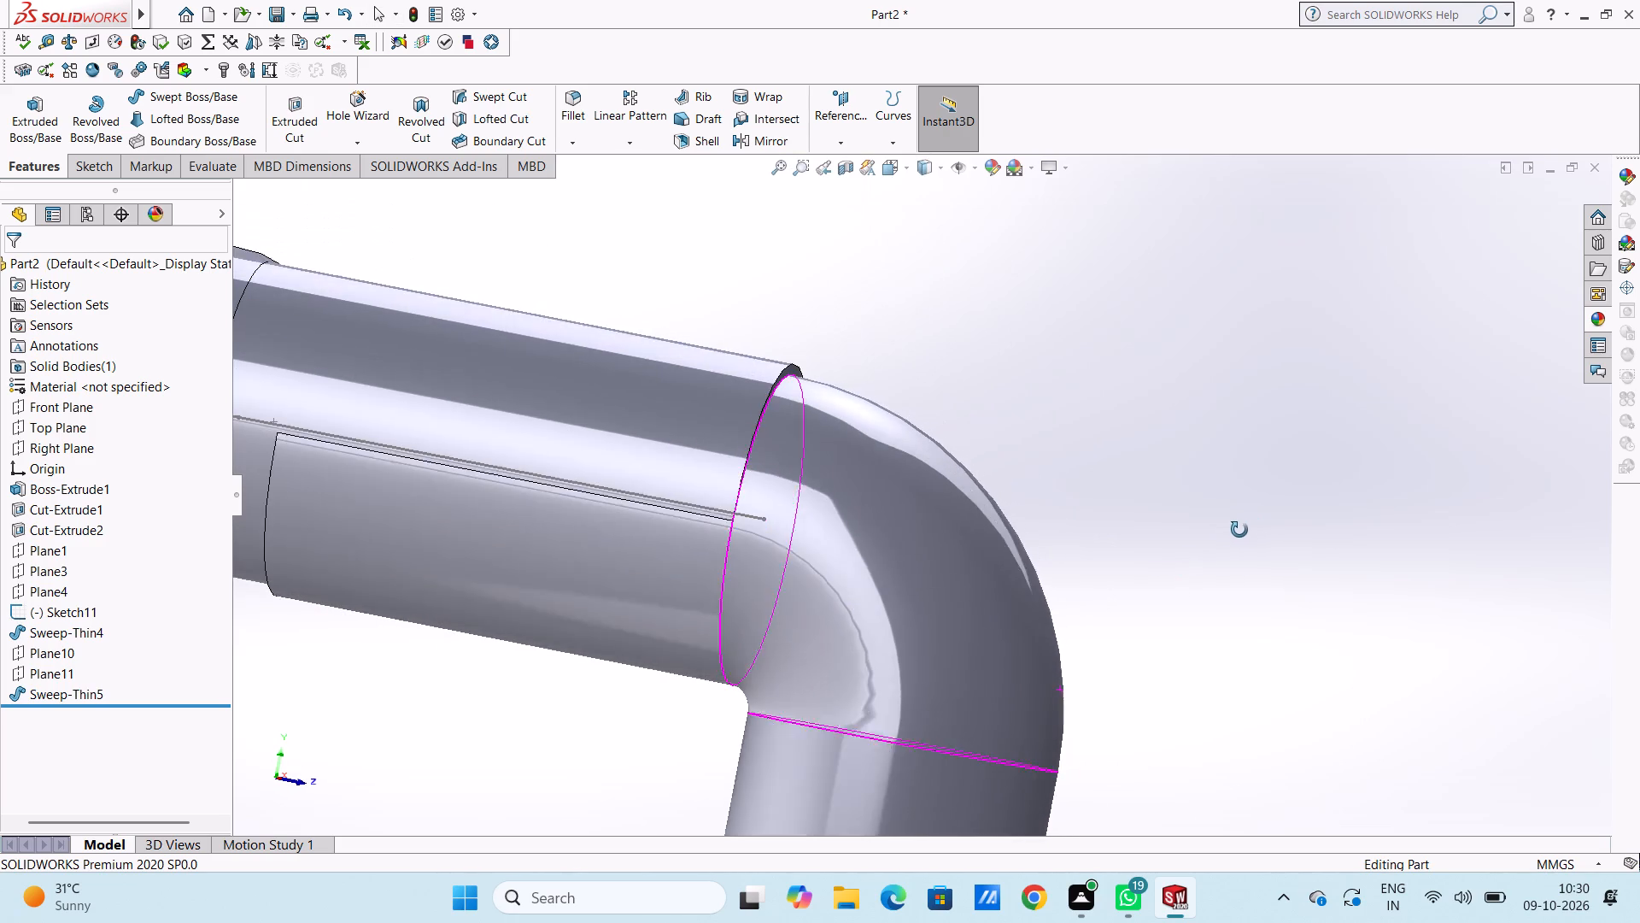
pyautogui.moveTo(1239, 530); pyautogui.dragTo(1228, 532, button='middle')
pyautogui.scroll(3, 1215, 534)
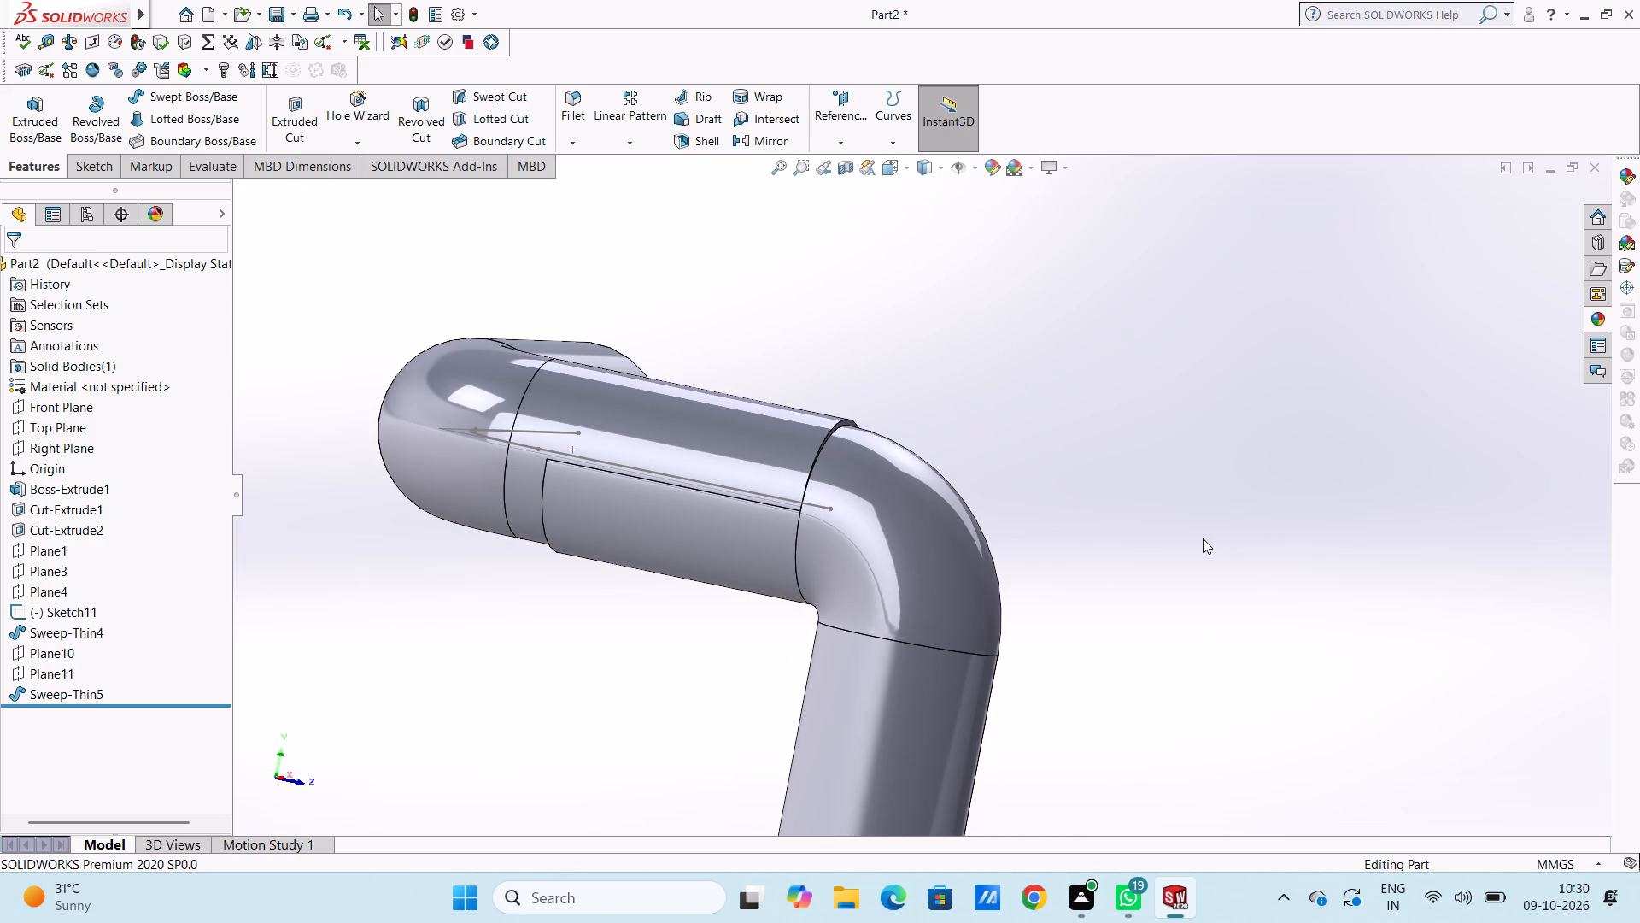
# Undo the second pipe sweep, its circle profile sketch and the offset plane Plane11, back to the filleted path Sketch19.
pyautogui.hotkey('ctrl', 'z')
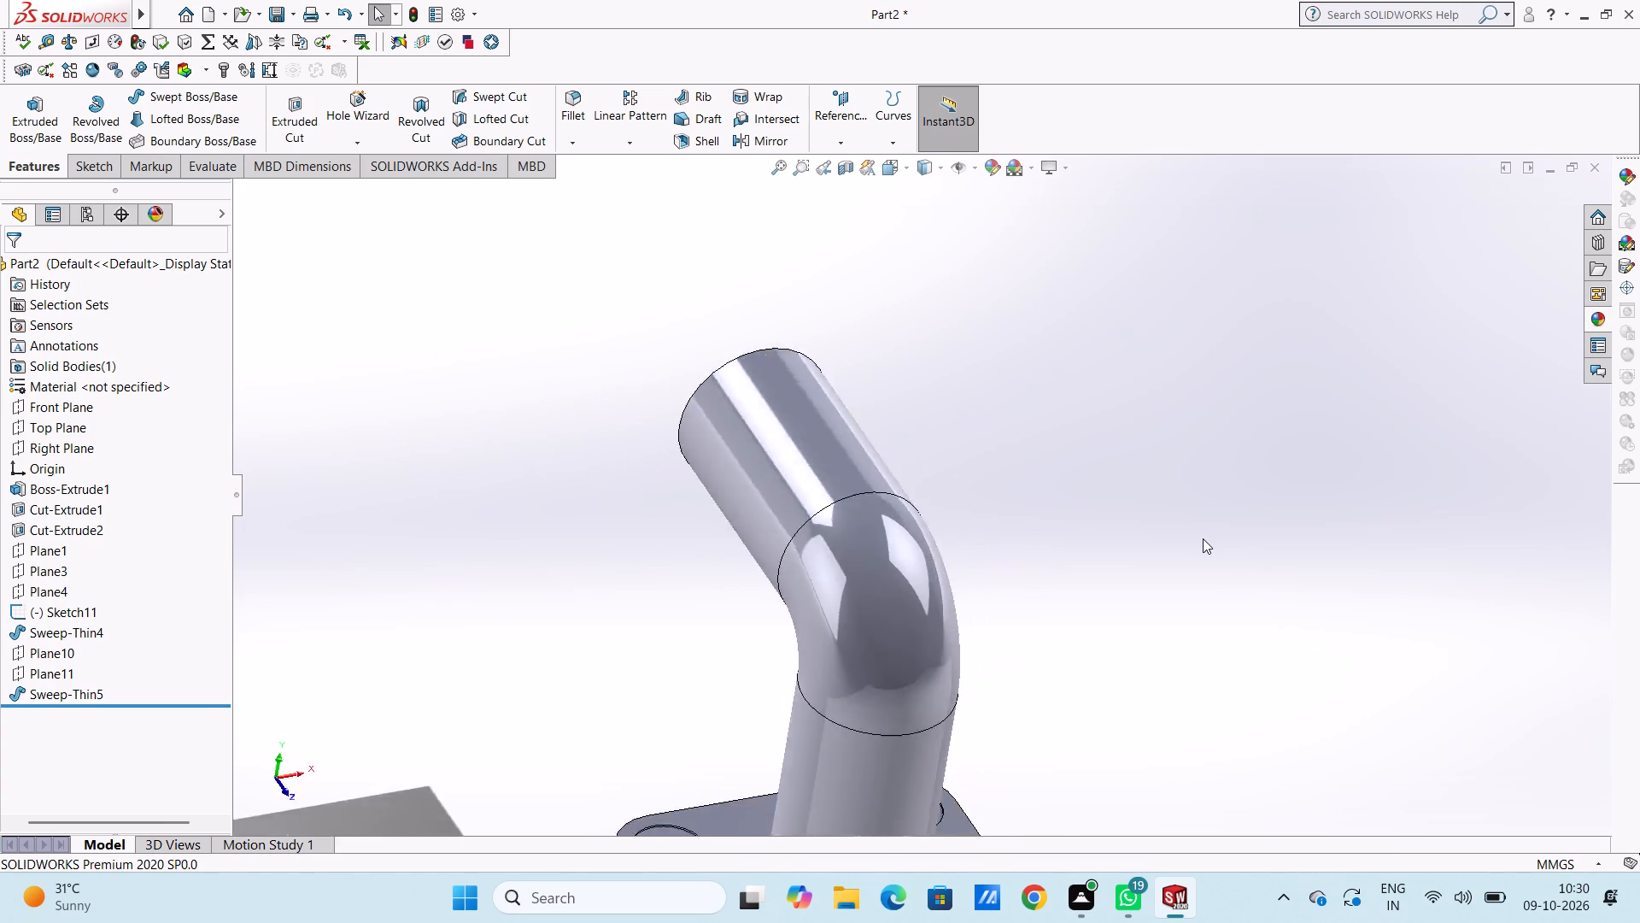
pyautogui.hotkey('ctrl', 'z')
pyautogui.hotkey('ctrl', 'z')
pyautogui.hotkey('ctrl', 'z')
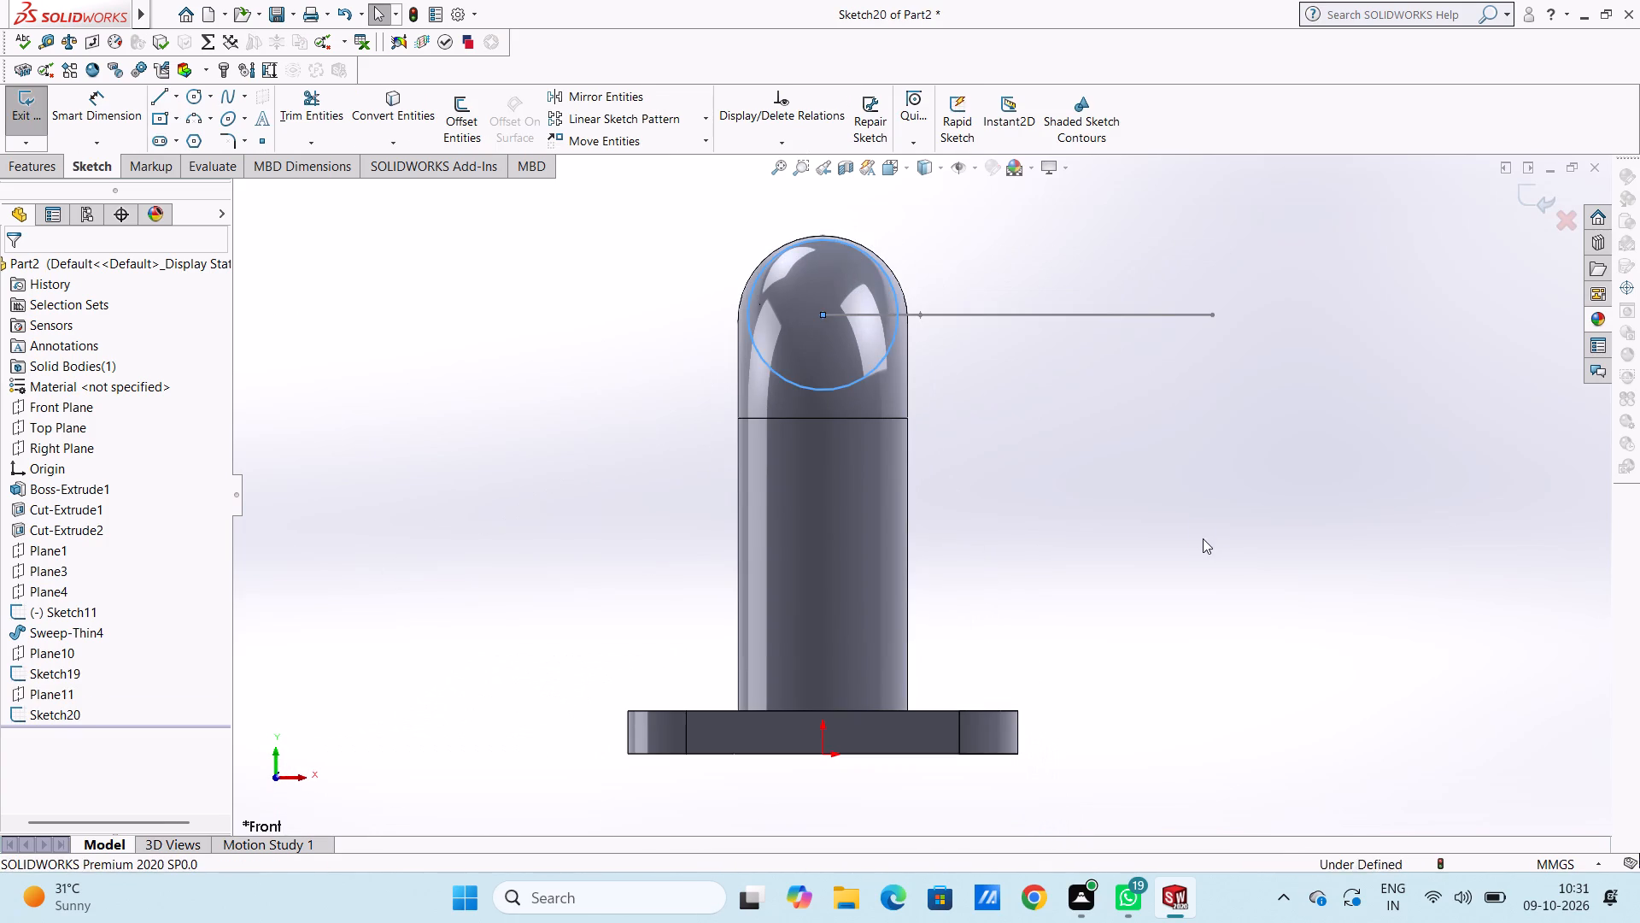
pyautogui.hotkey('ctrl', 'z')
pyautogui.hotkey('ctrl', 'z')
pyautogui.hotkey('ctrl', 'z')
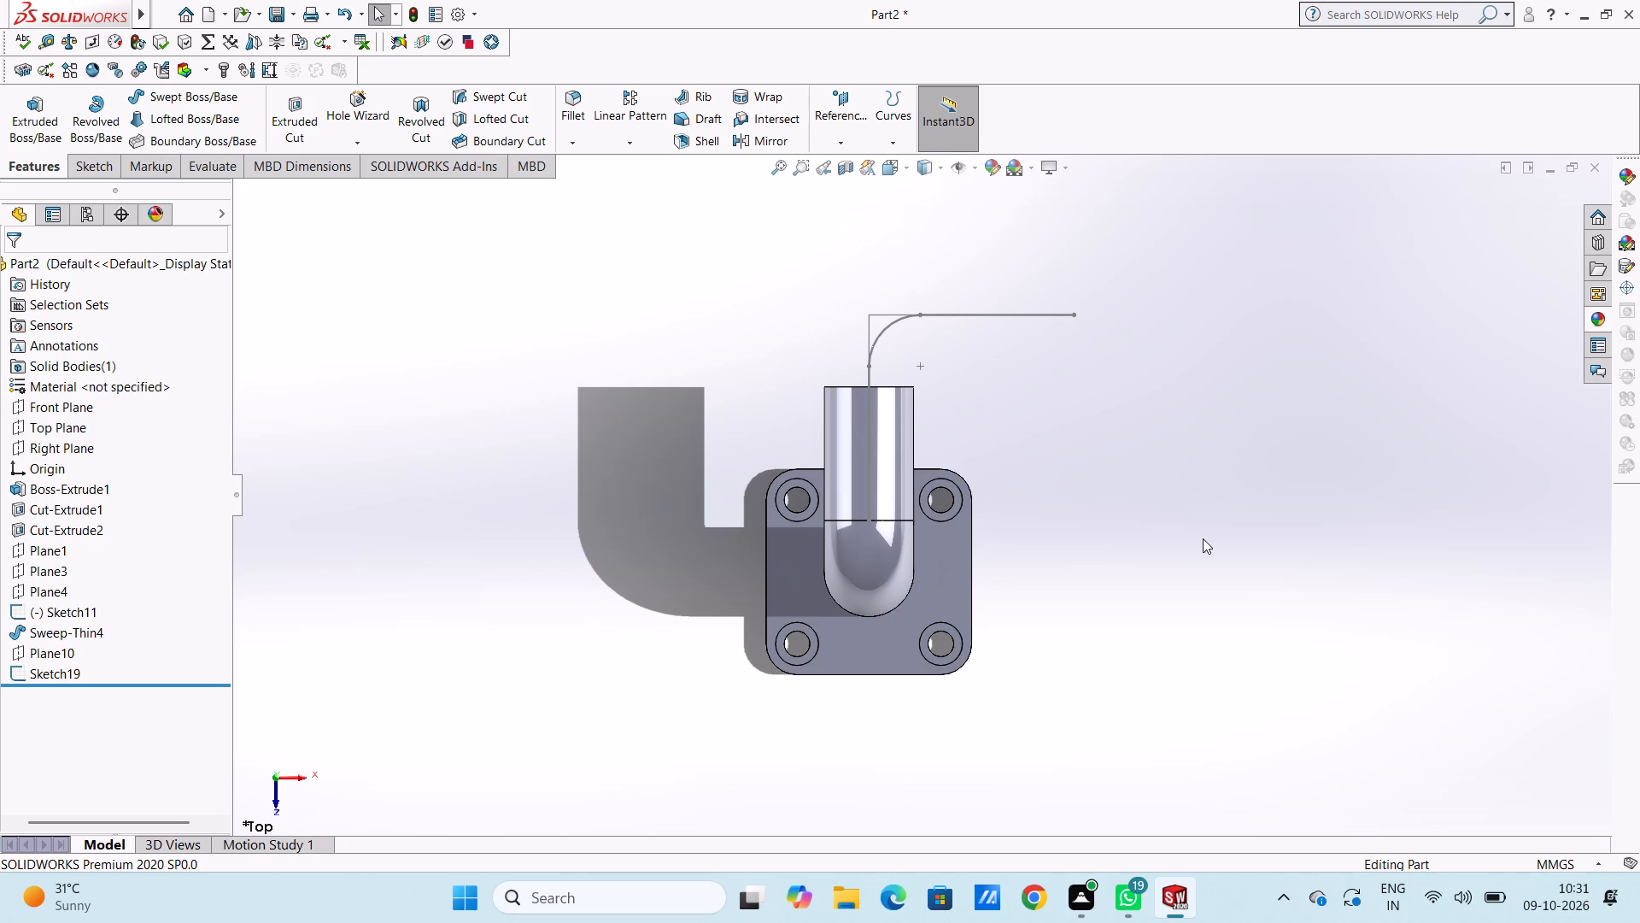
# Examine the first pipe's open end and the position of the filleted path Sketch19 relative to it.
pyautogui.moveTo(1183, 562); pyautogui.dragTo(933, 467, button='middle')
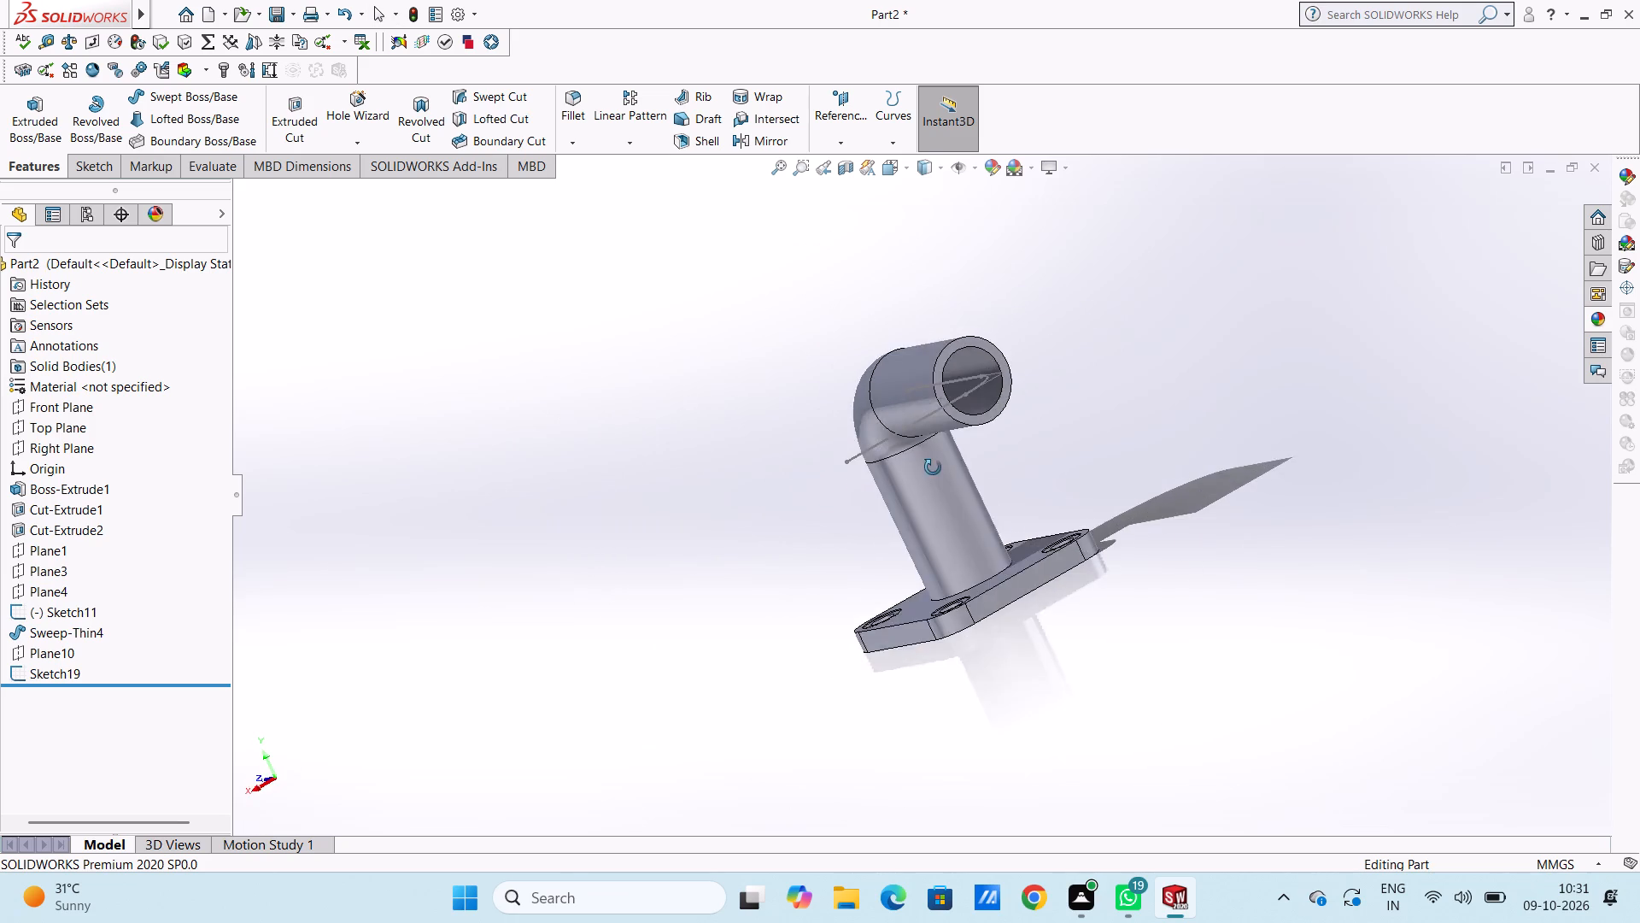
pyautogui.moveTo(933, 467); pyautogui.dragTo(889, 476, button='middle')
pyautogui.scroll(-3, 1060, 293)
pyautogui.scroll(-1, 874, 423)
pyautogui.moveTo(1022, 495); pyautogui.dragTo(1026, 520, button='middle')
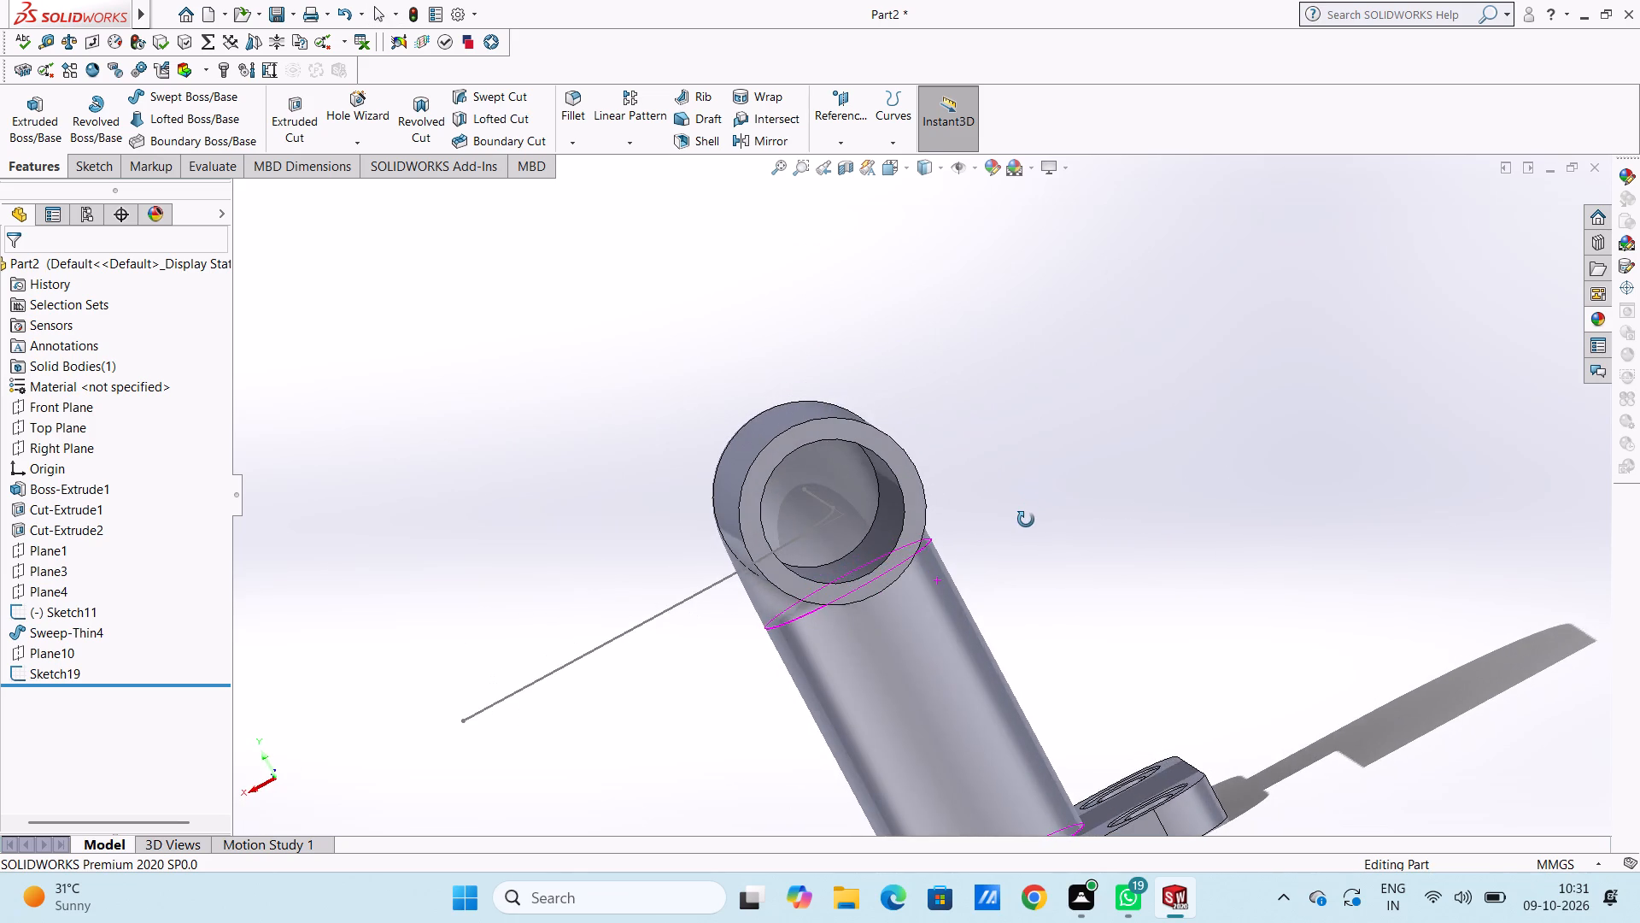
pyautogui.moveTo(1026, 520); pyautogui.dragTo(1014, 502, button='middle')
pyautogui.scroll(-1, 1020, 500)
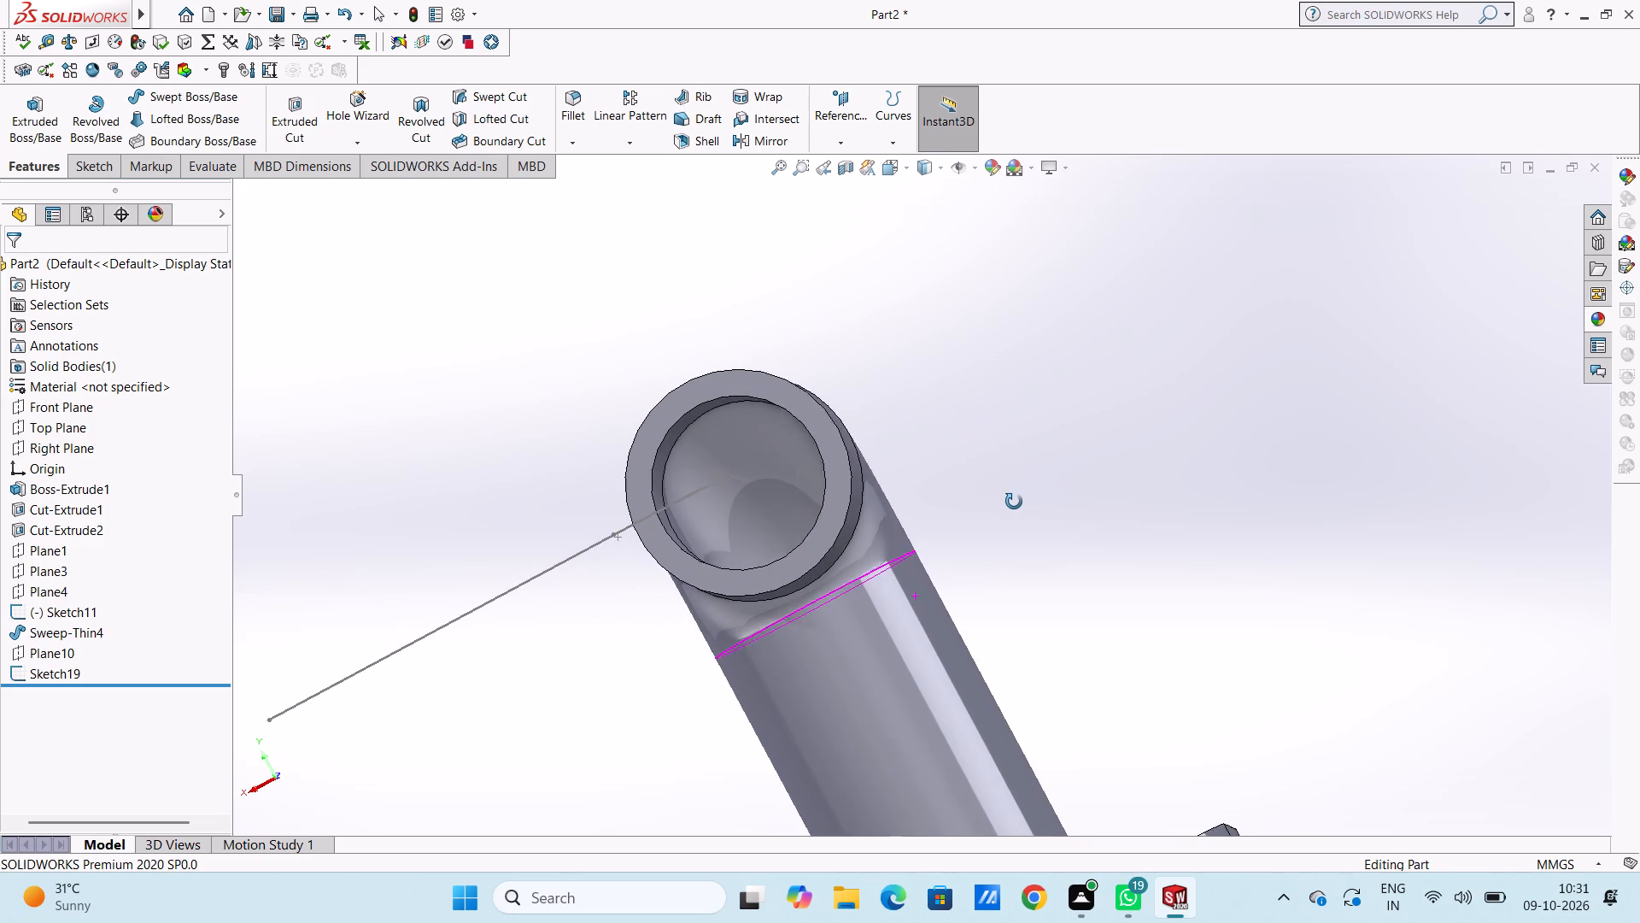
pyautogui.moveTo(1014, 502); pyautogui.dragTo(1014, 505, button='middle')
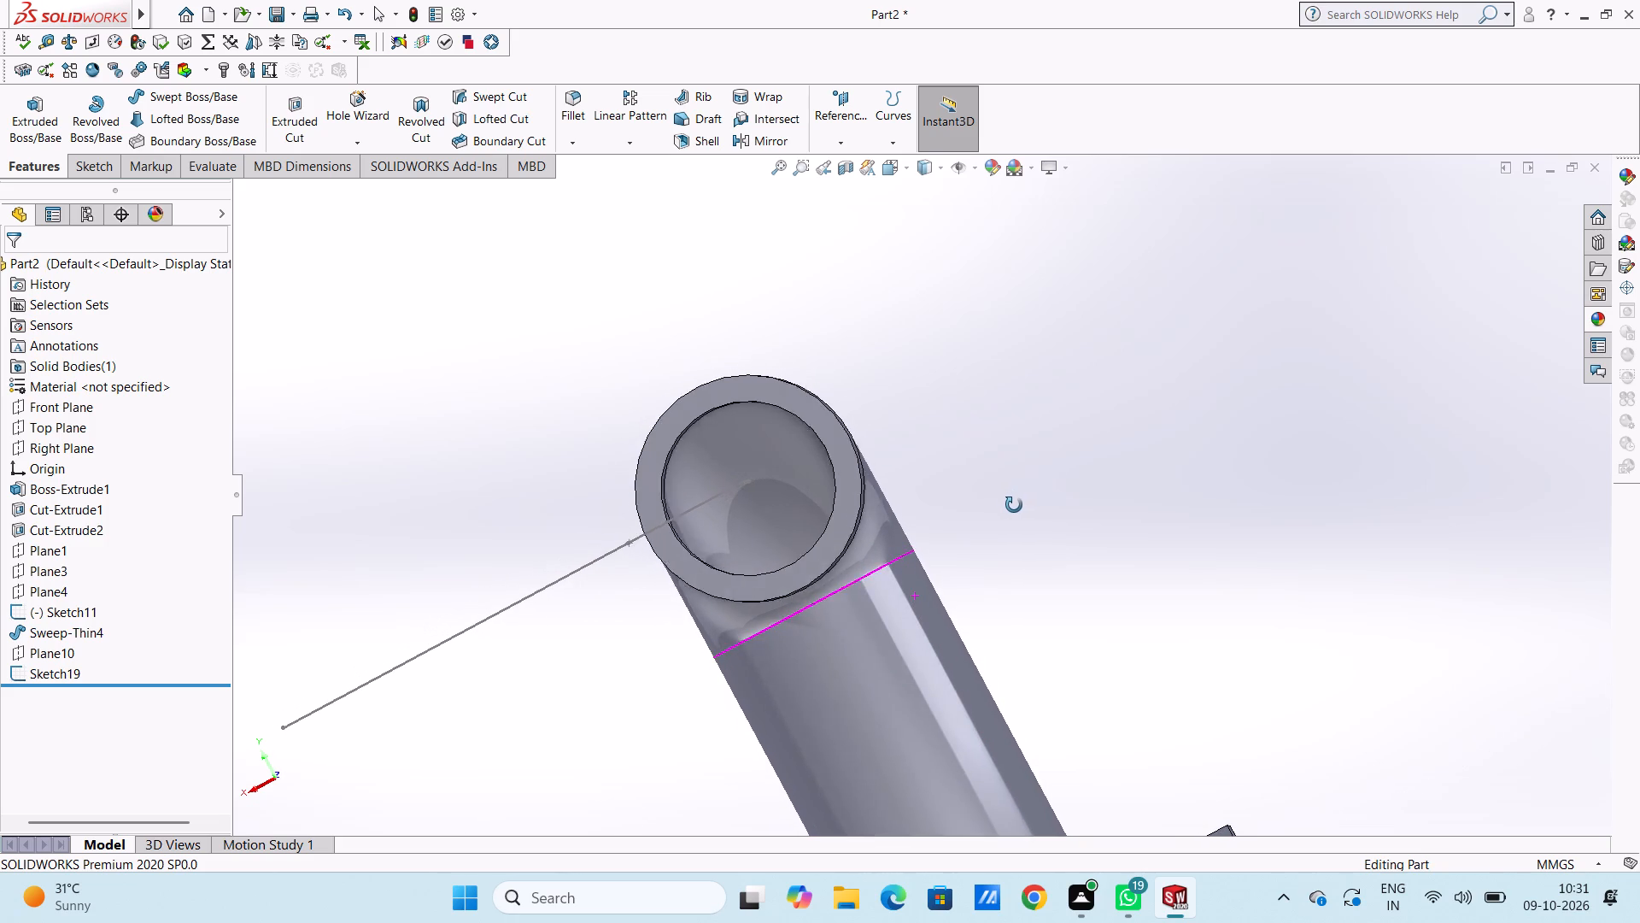
pyautogui.moveTo(1014, 505); pyautogui.dragTo(1016, 506, button='middle')
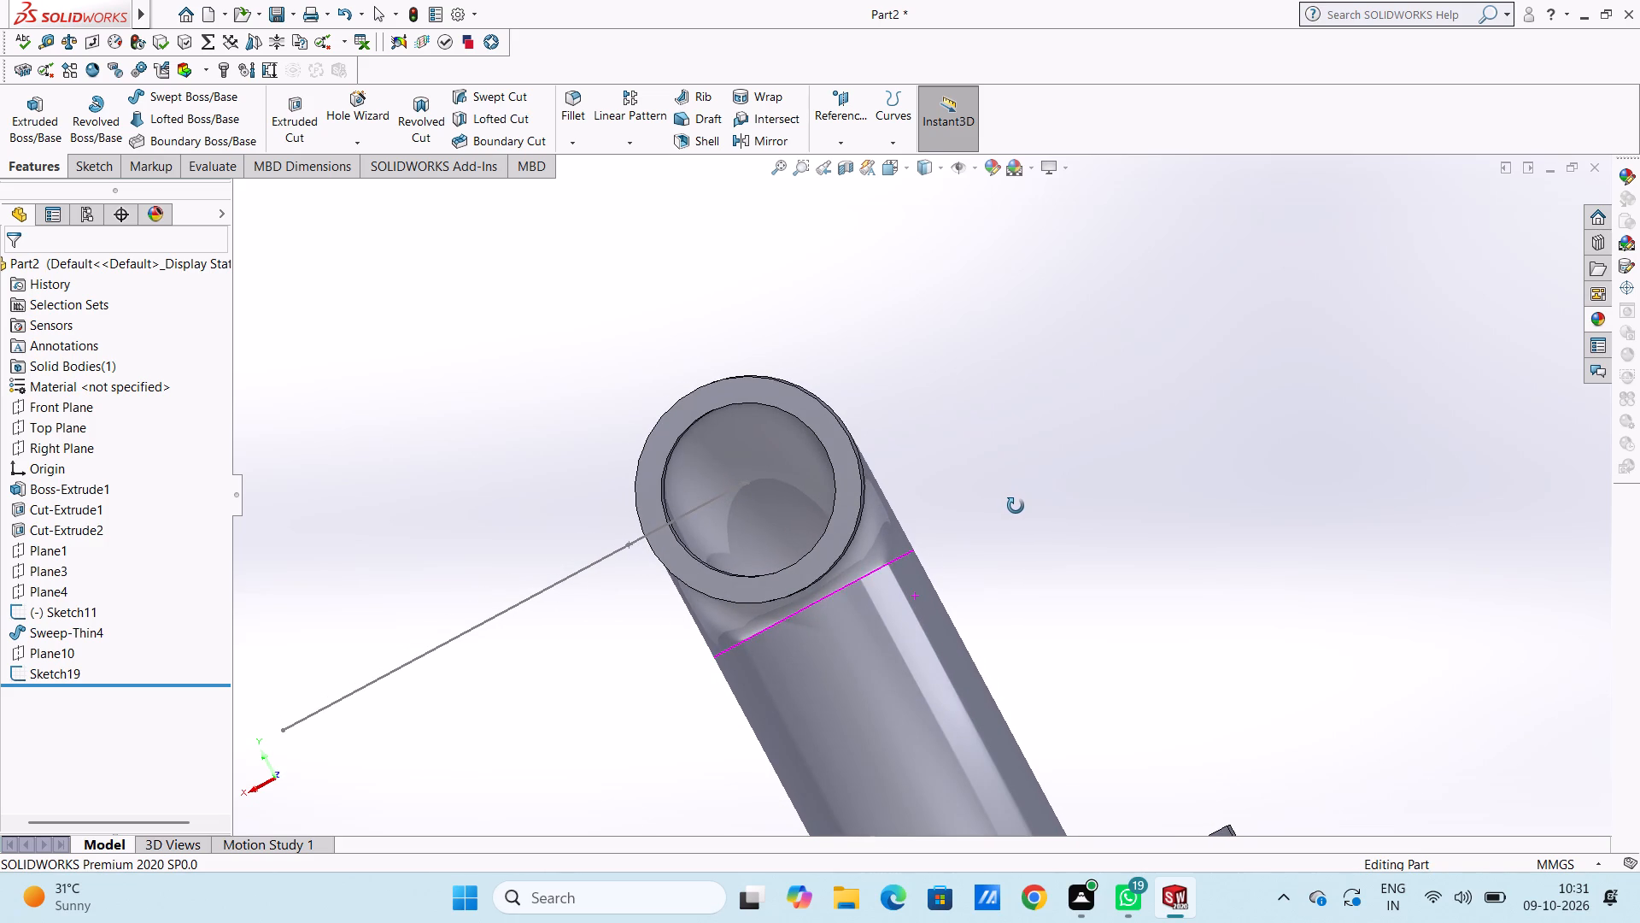
pyautogui.moveTo(1016, 506); pyautogui.dragTo(1021, 491, button='middle')
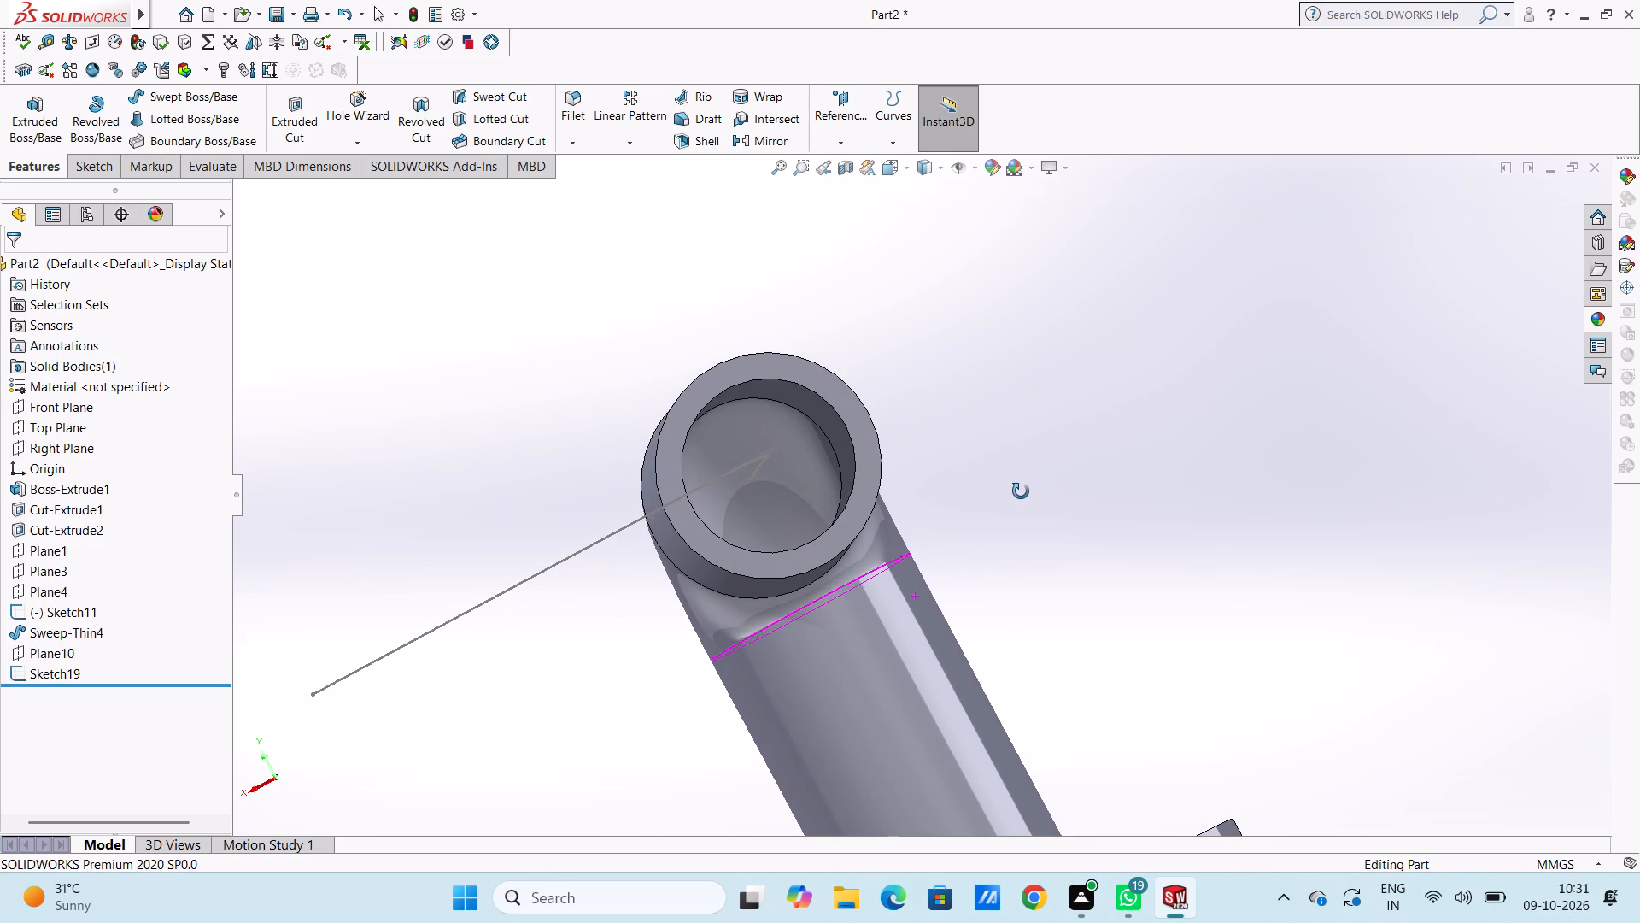
pyautogui.moveTo(1021, 491); pyautogui.dragTo(1108, 485, button='middle')
pyautogui.middleClick(1245, 391)
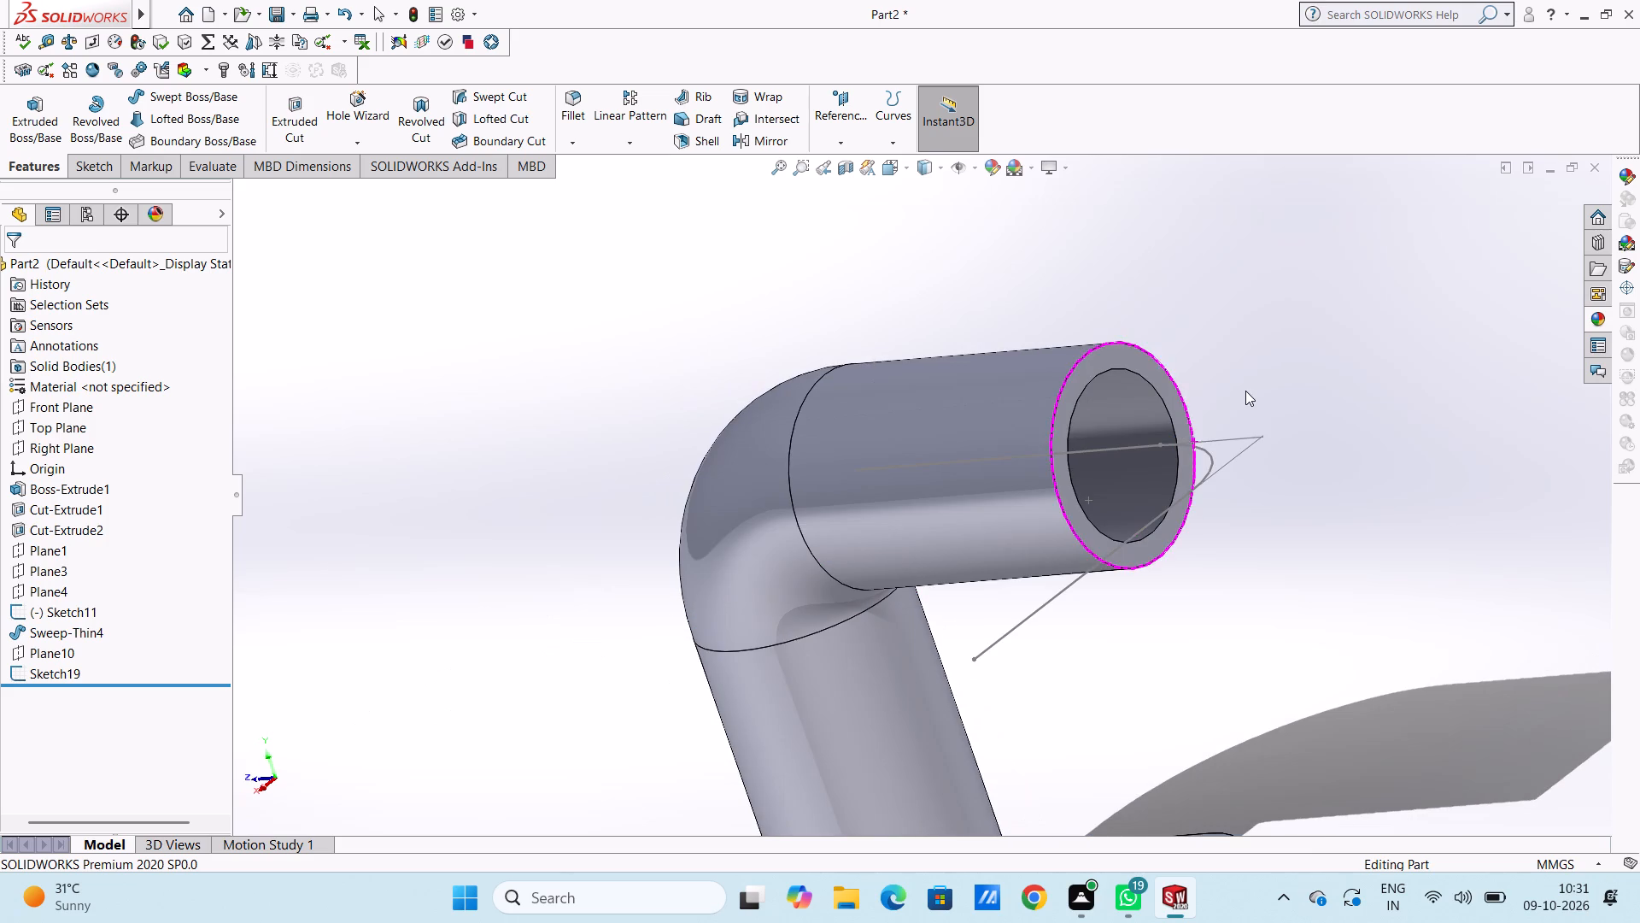
pyautogui.scroll(4, 1262, 461)
pyautogui.moveTo(1168, 548); pyautogui.dragTo(1220, 466, button='middle')
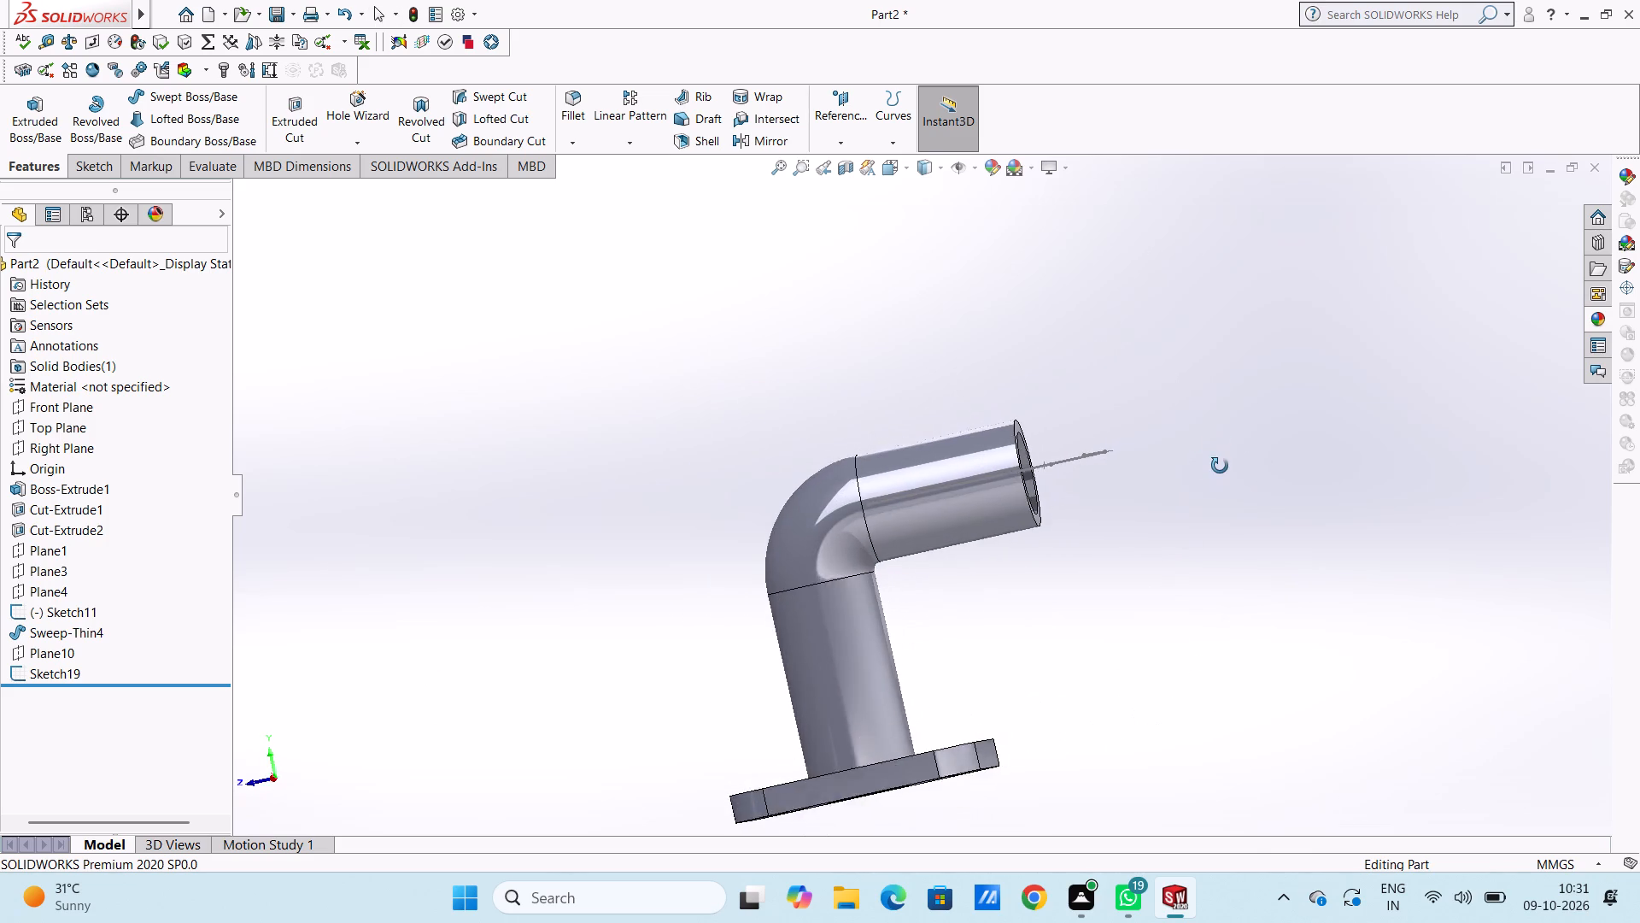
pyautogui.moveTo(1220, 466); pyautogui.dragTo(1251, 426, button='middle')
pyautogui.middleClick(1244, 423)
pyautogui.moveTo(1243, 423); pyautogui.dragTo(1240, 423, button='middle')
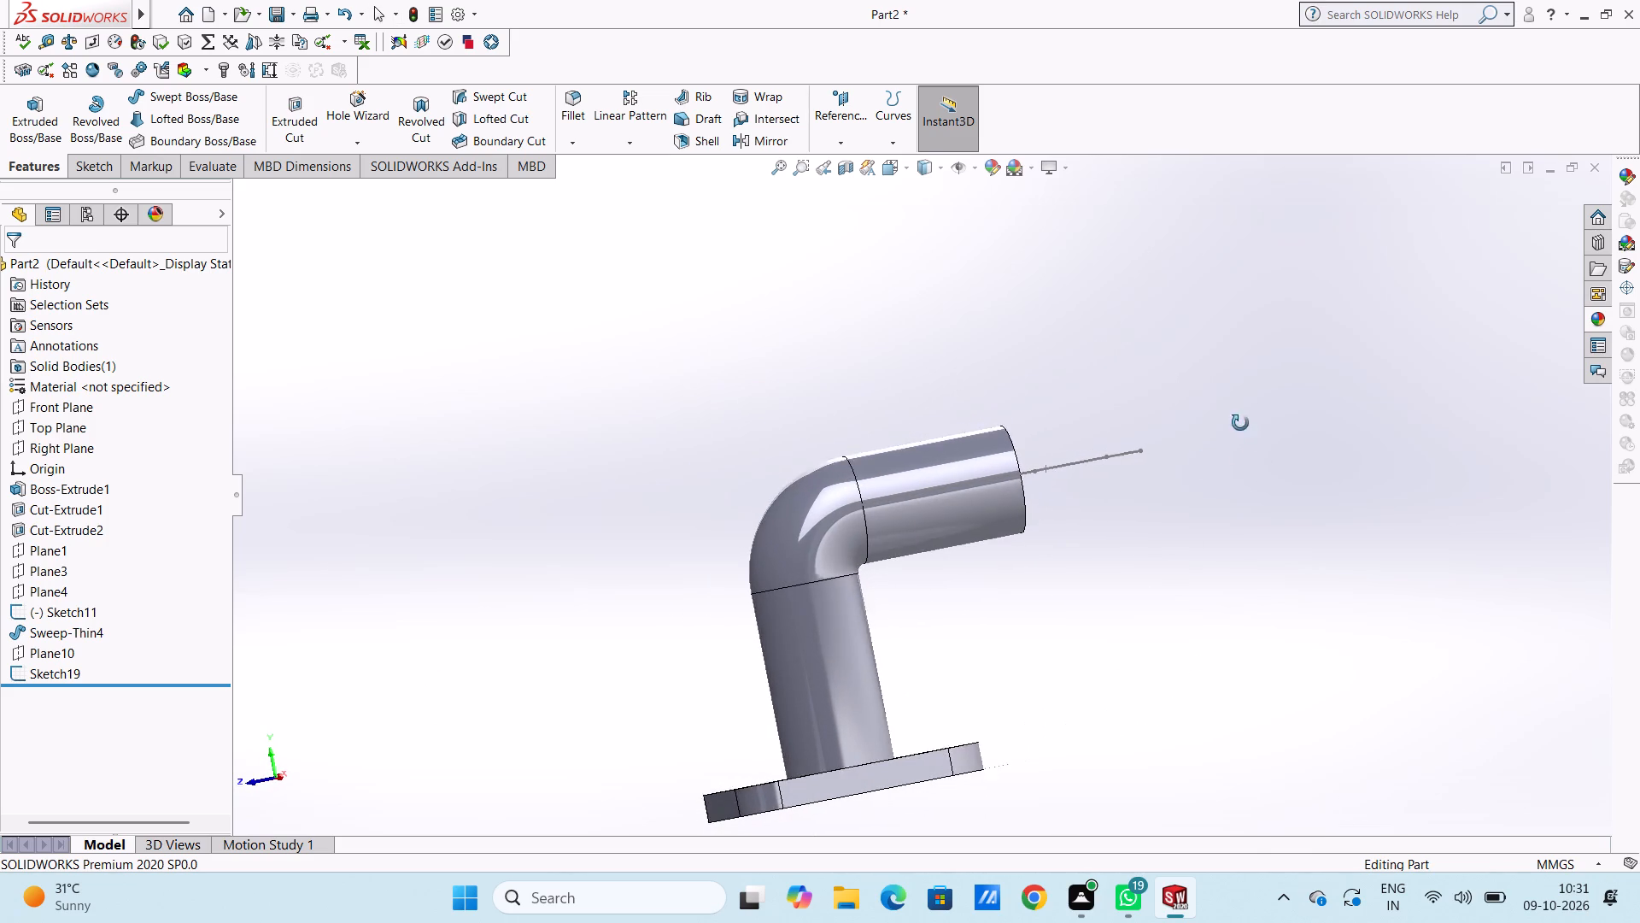
pyautogui.moveTo(1240, 423); pyautogui.dragTo(1228, 435, button='middle')
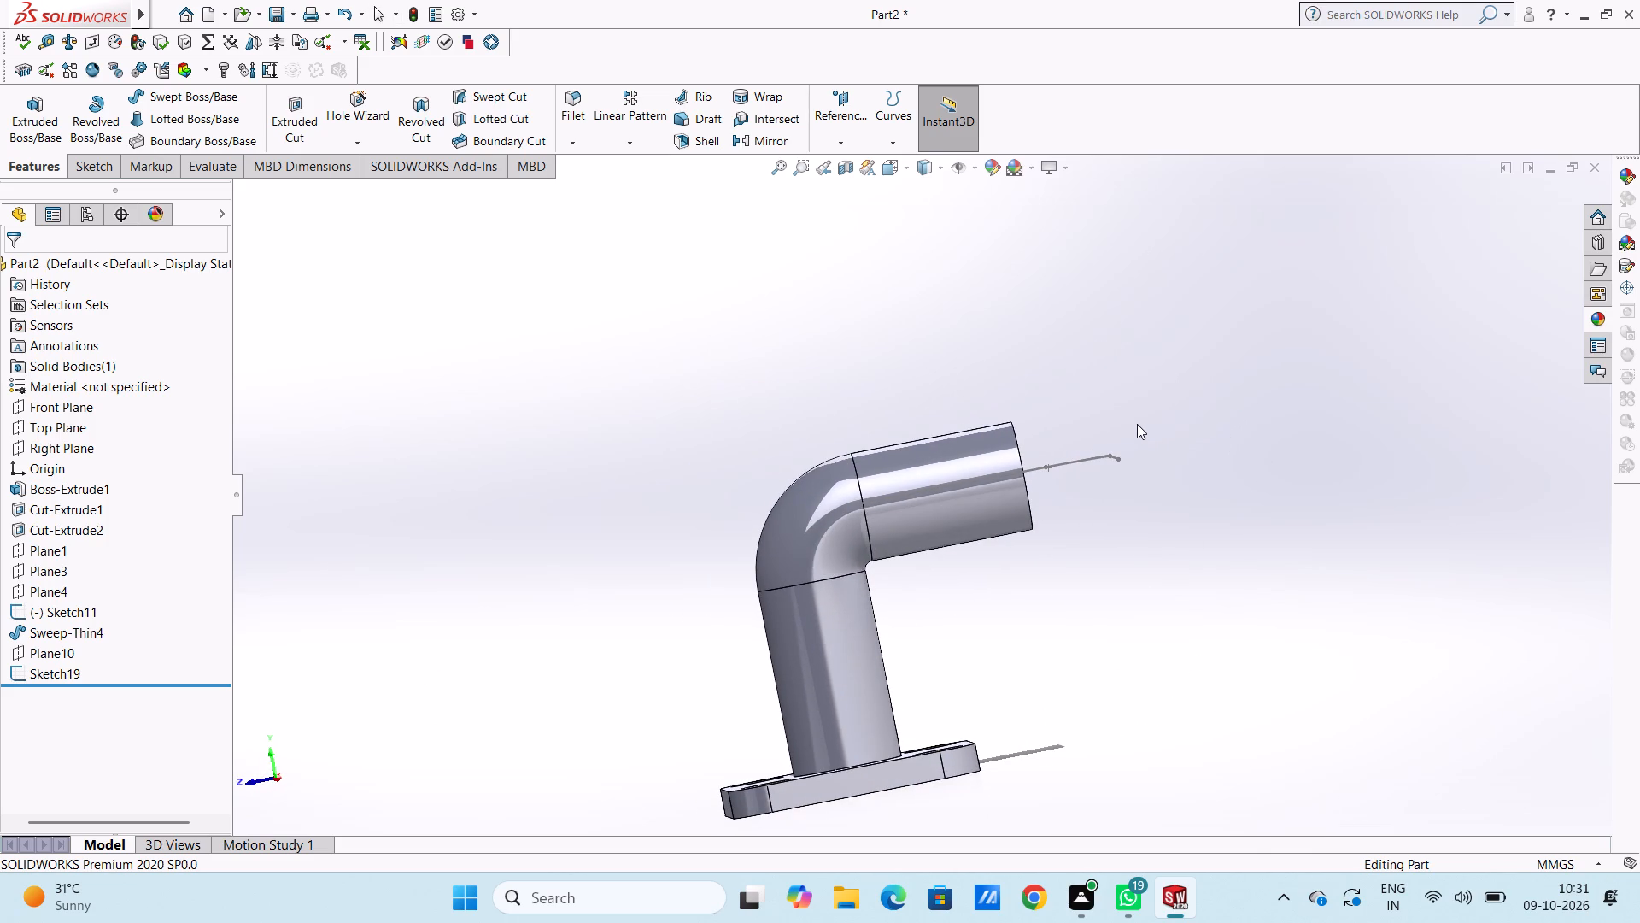
pyautogui.moveTo(1127, 408); pyautogui.dragTo(1118, 408, button='middle')
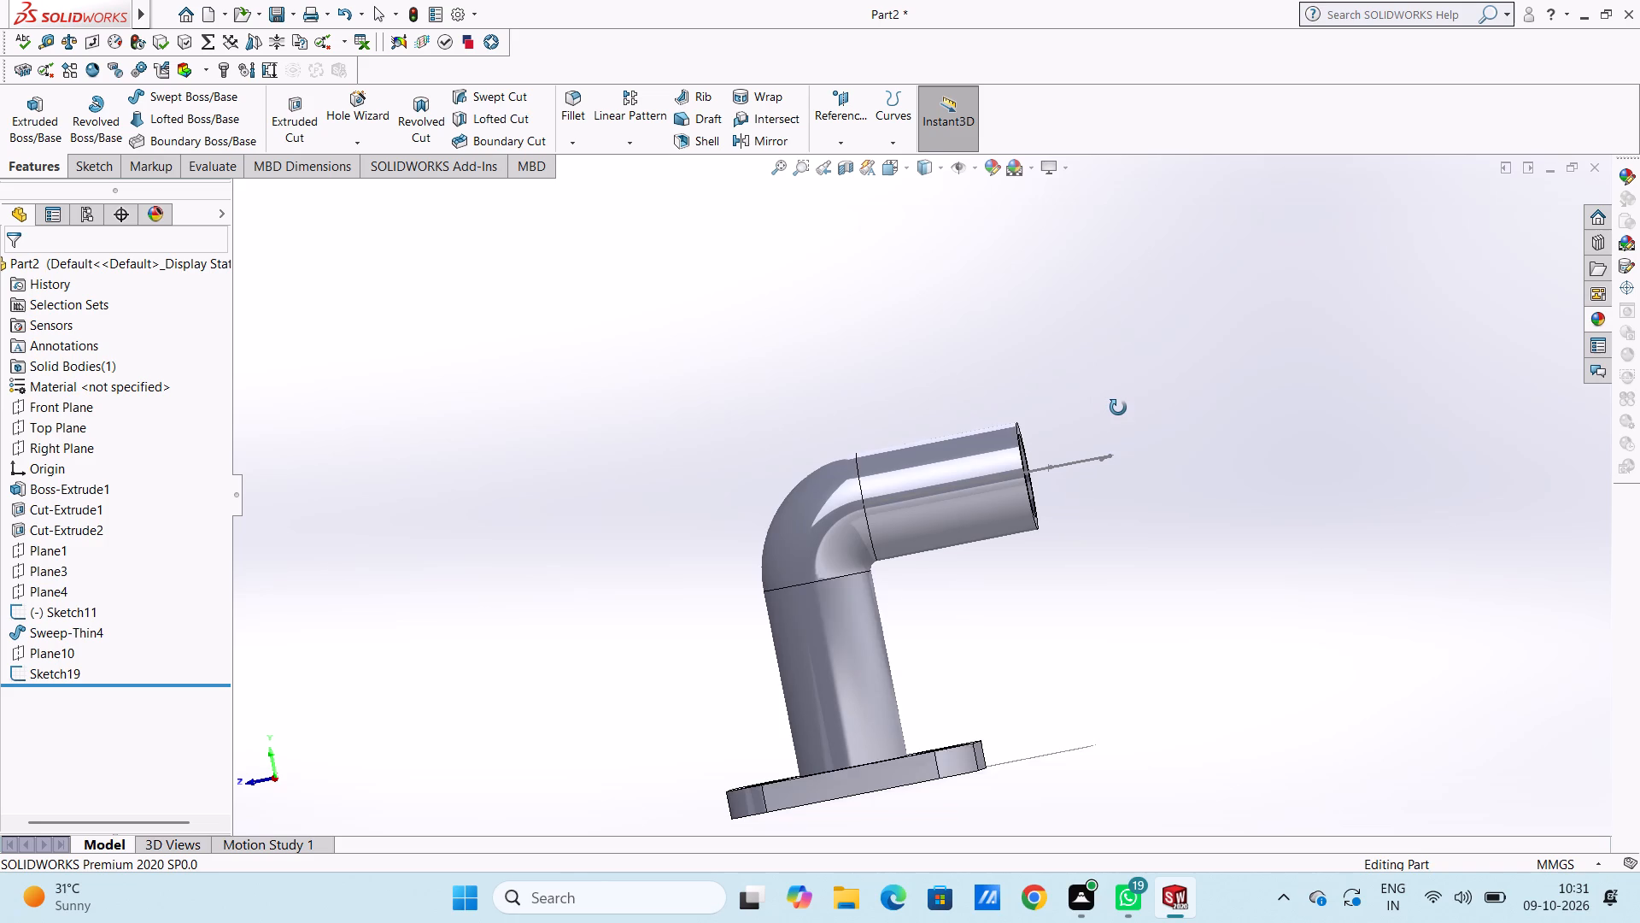
pyautogui.moveTo(1118, 408); pyautogui.dragTo(1118, 409, button='middle')
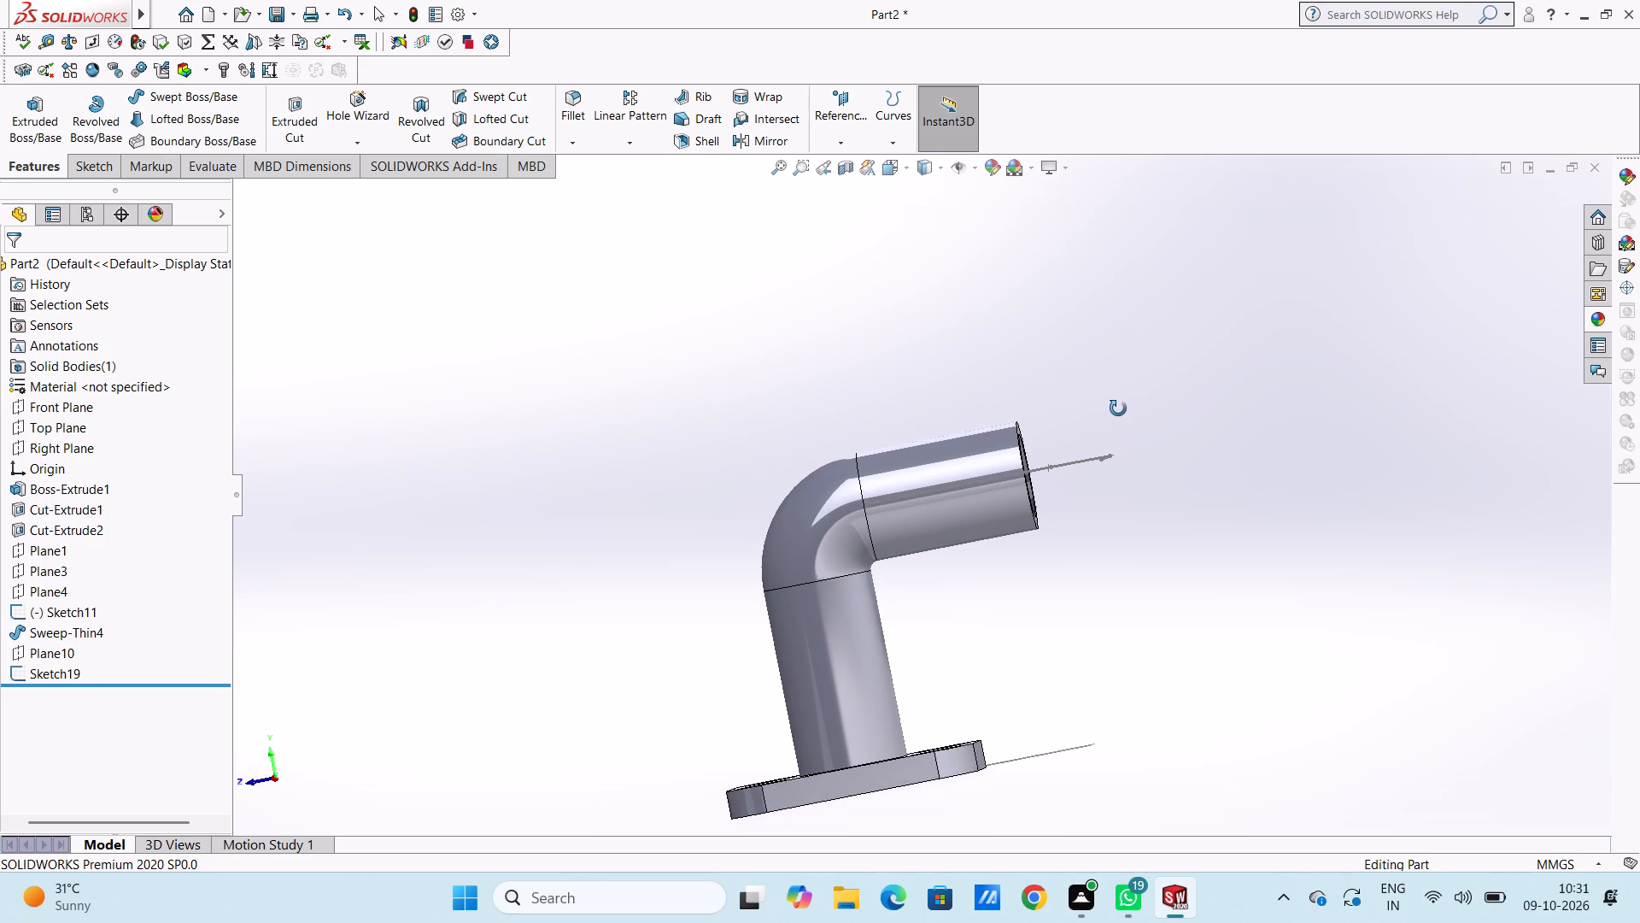
pyautogui.moveTo(1118, 409); pyautogui.dragTo(1006, 432, button='middle')
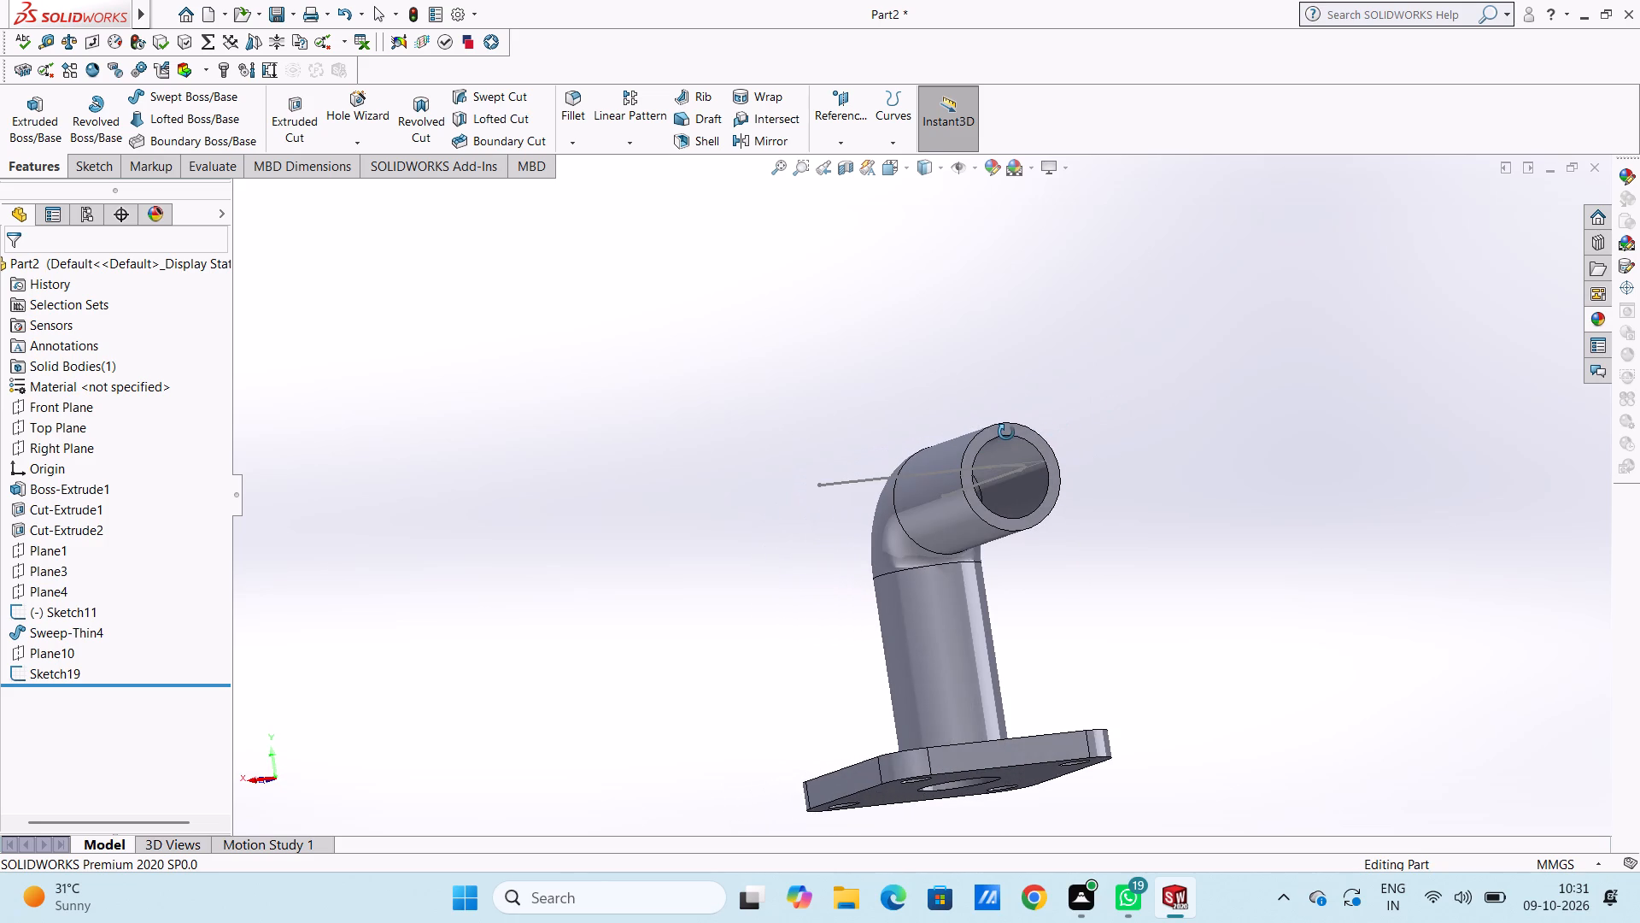
pyautogui.moveTo(1006, 432); pyautogui.dragTo(1004, 491, button='middle')
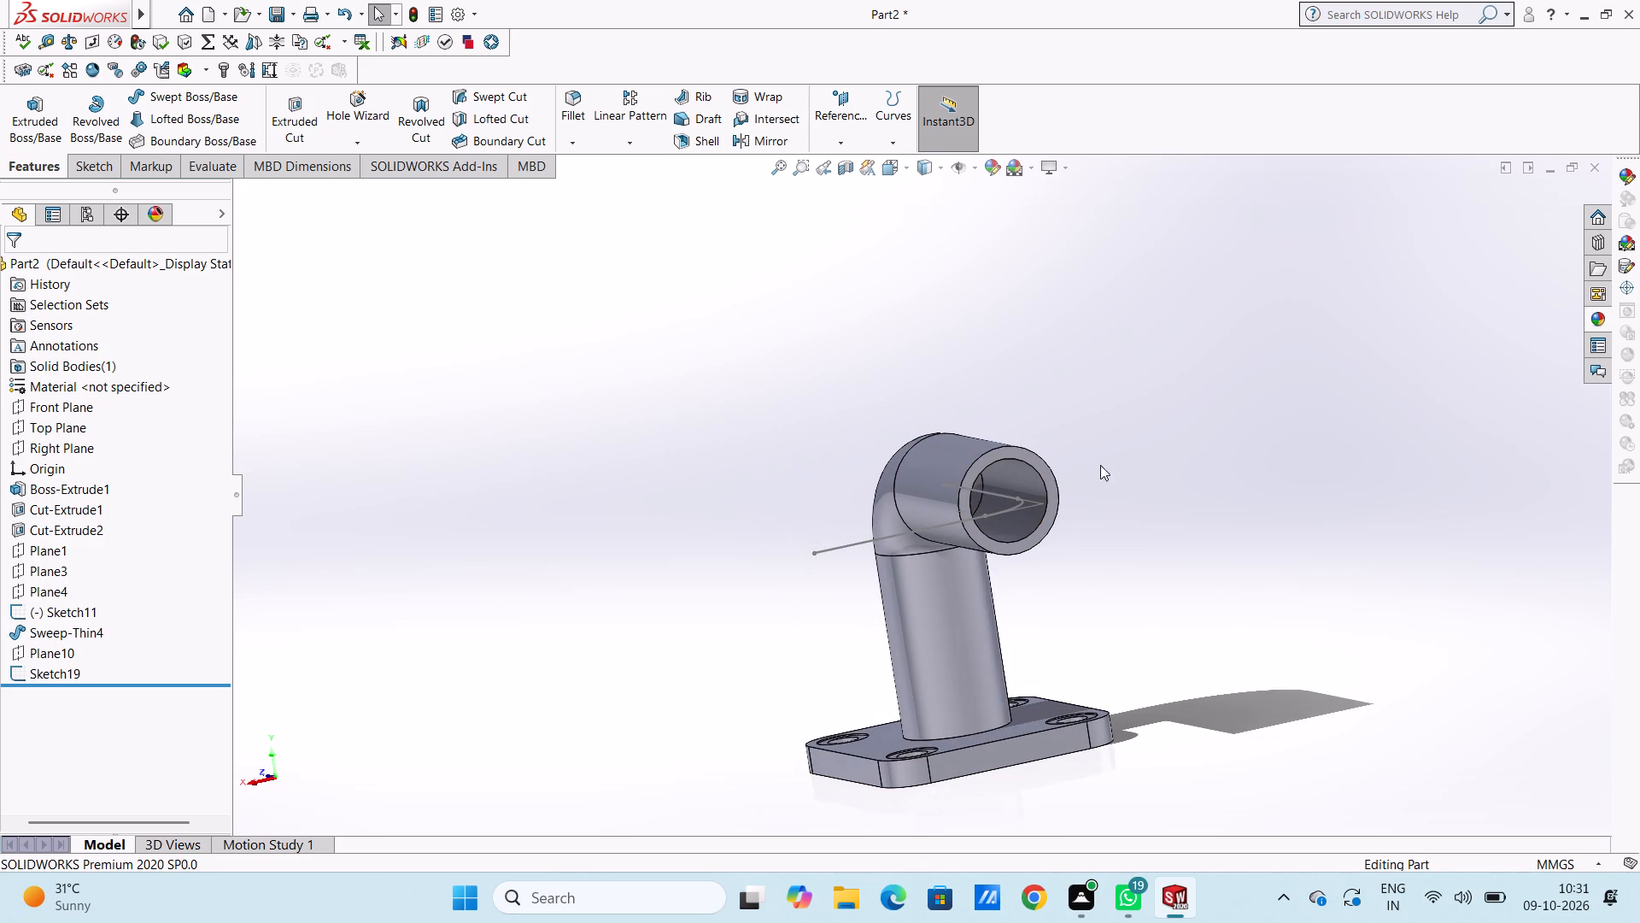
# Start a new sketch on the ring-shaped end face of the first pipe run.
pyautogui.scroll(-3, 1093, 470)
pyautogui.click(993, 441)
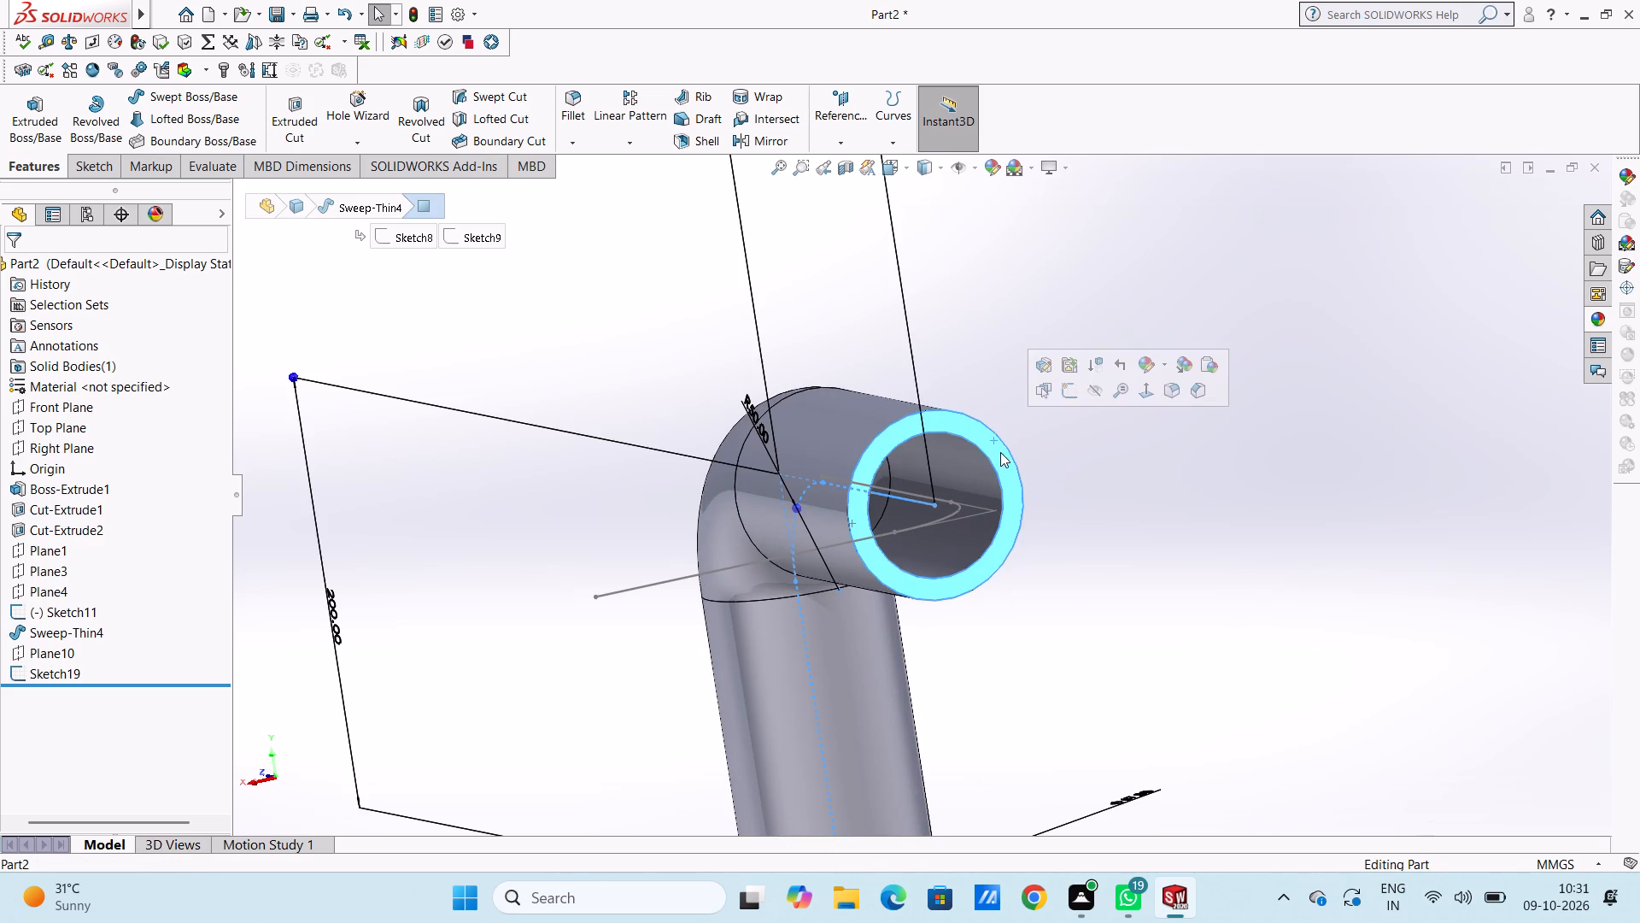
pyautogui.click(1069, 393)
pyautogui.click(947, 370)
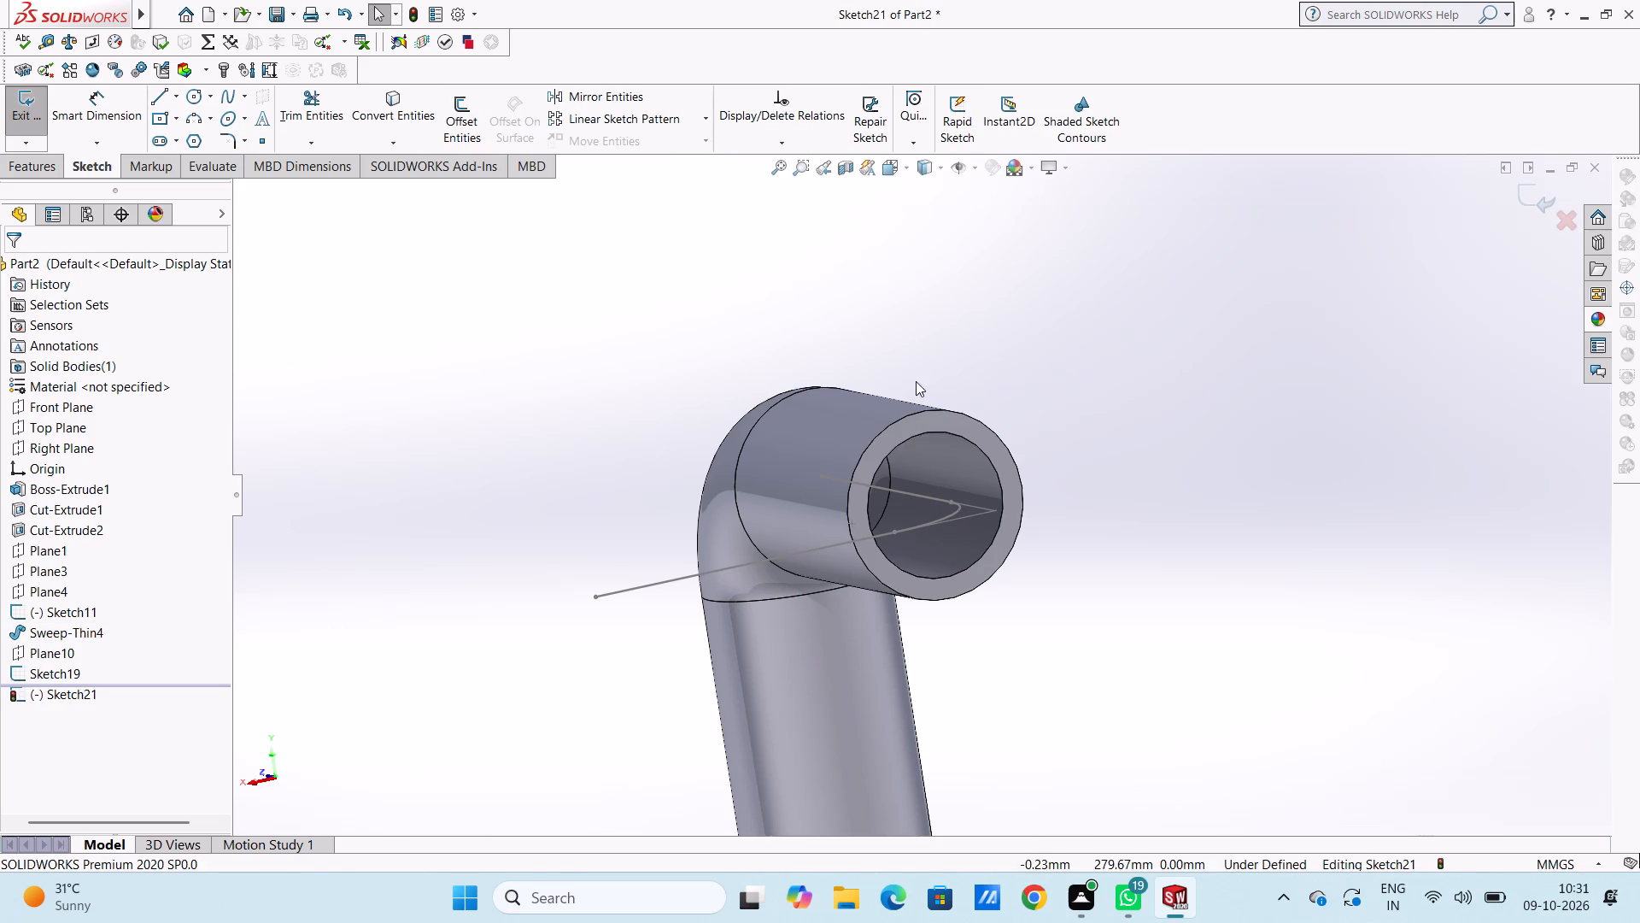
pyautogui.scroll(-2, 1066, 505)
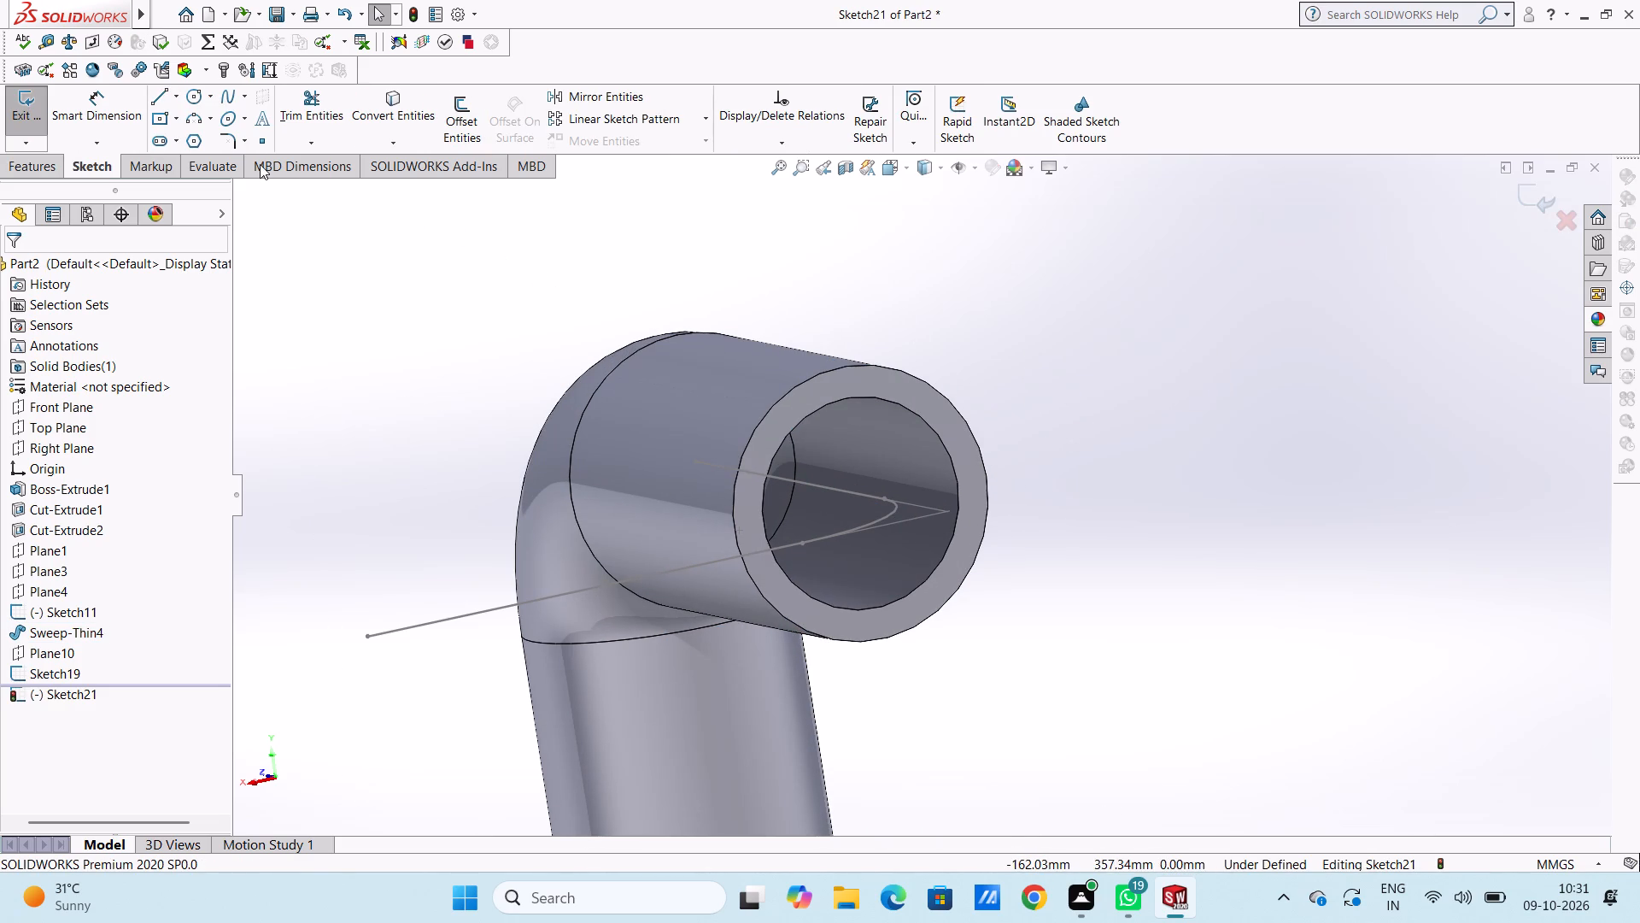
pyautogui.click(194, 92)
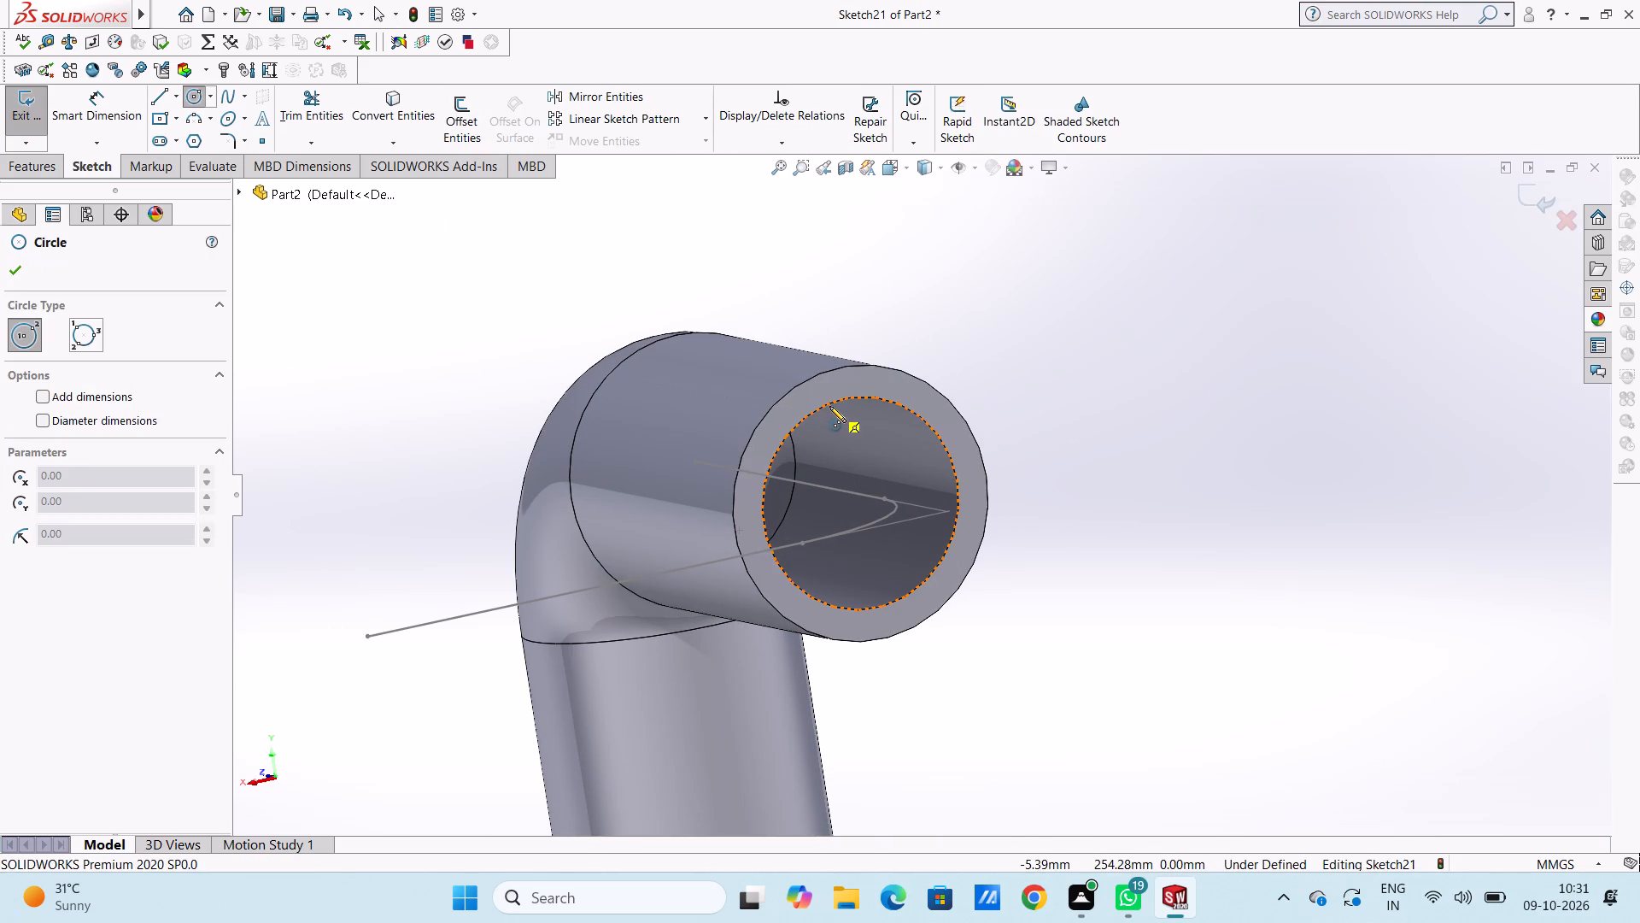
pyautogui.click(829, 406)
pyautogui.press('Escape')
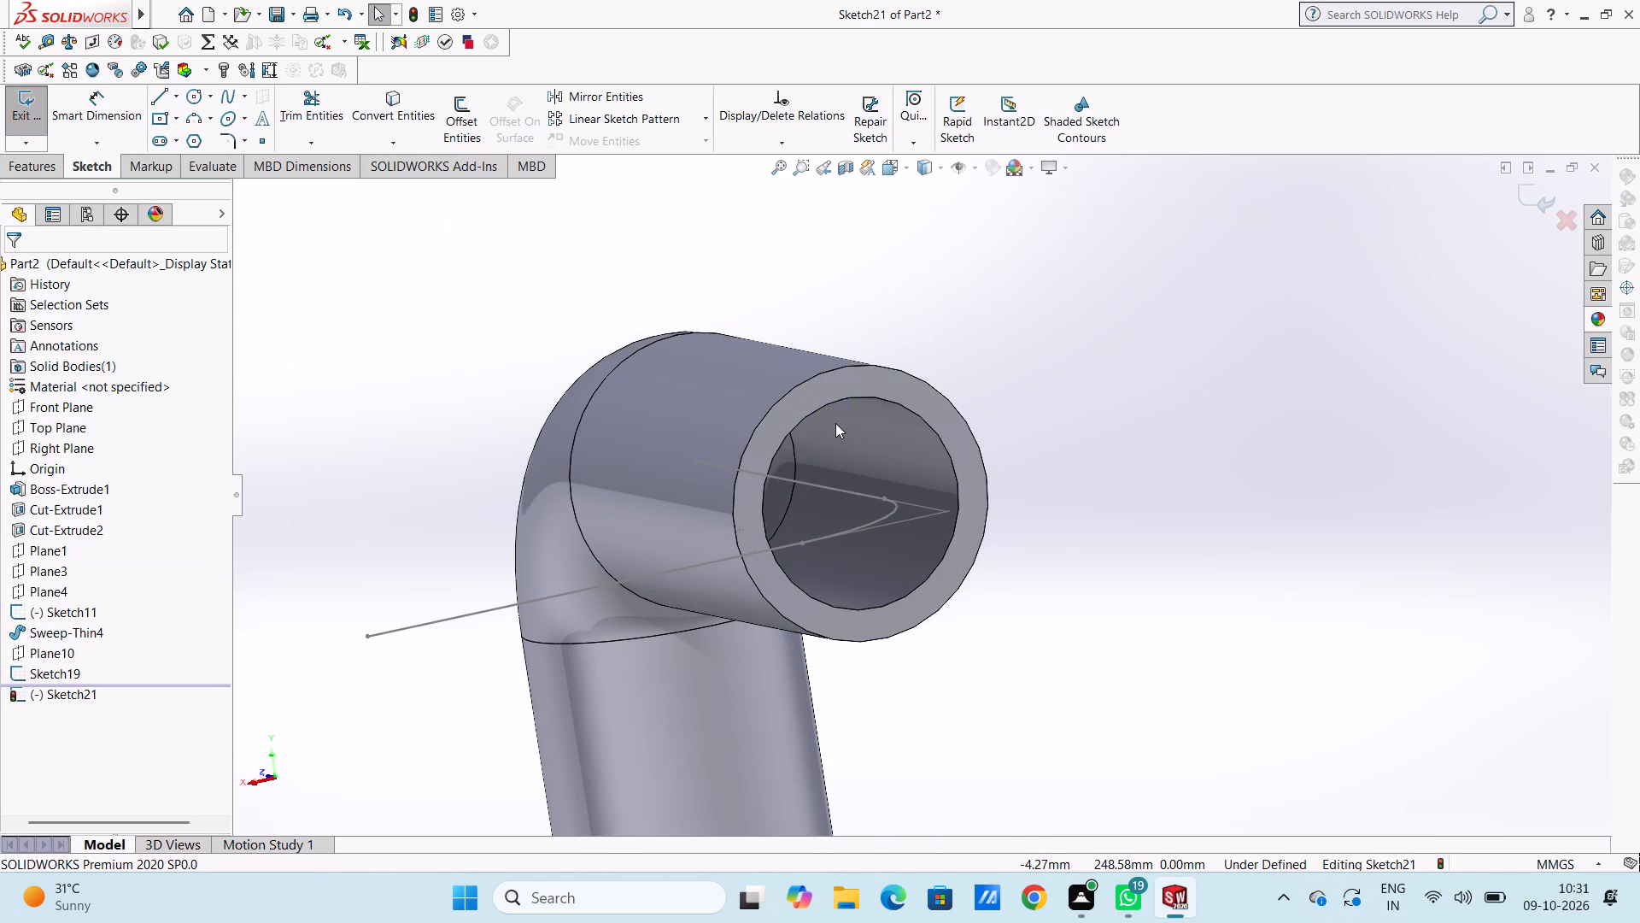
# Sketch a circle about 67 mm in diameter centred on the pipe's end face, coinciding with the inner bore edge.
pyautogui.click(190, 96)
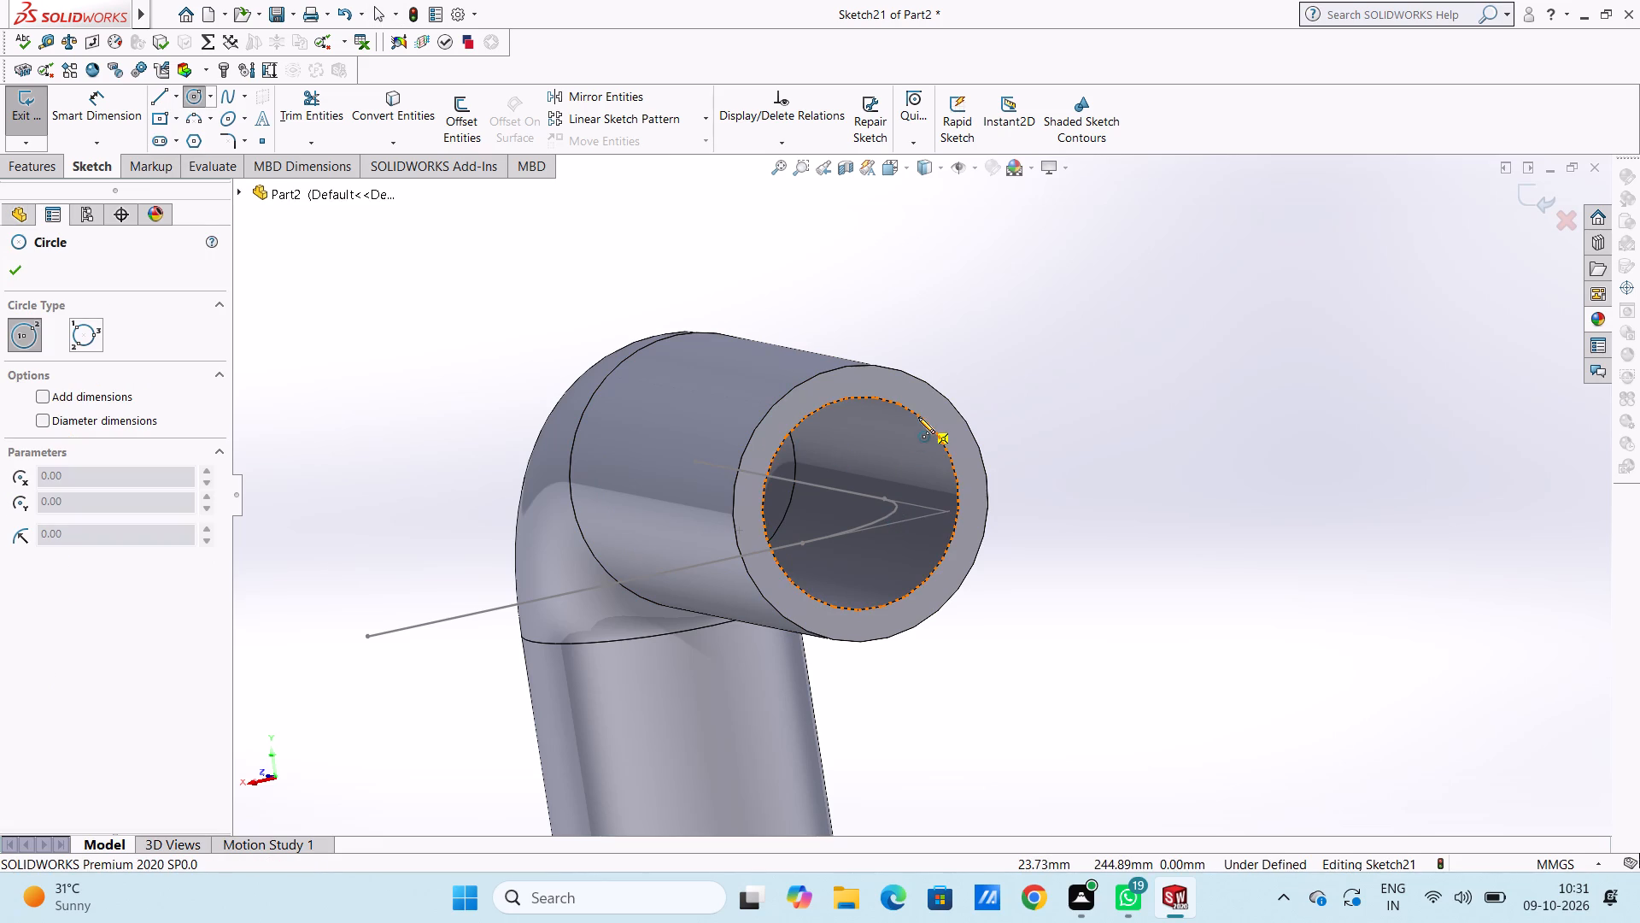
pyautogui.click(863, 505)
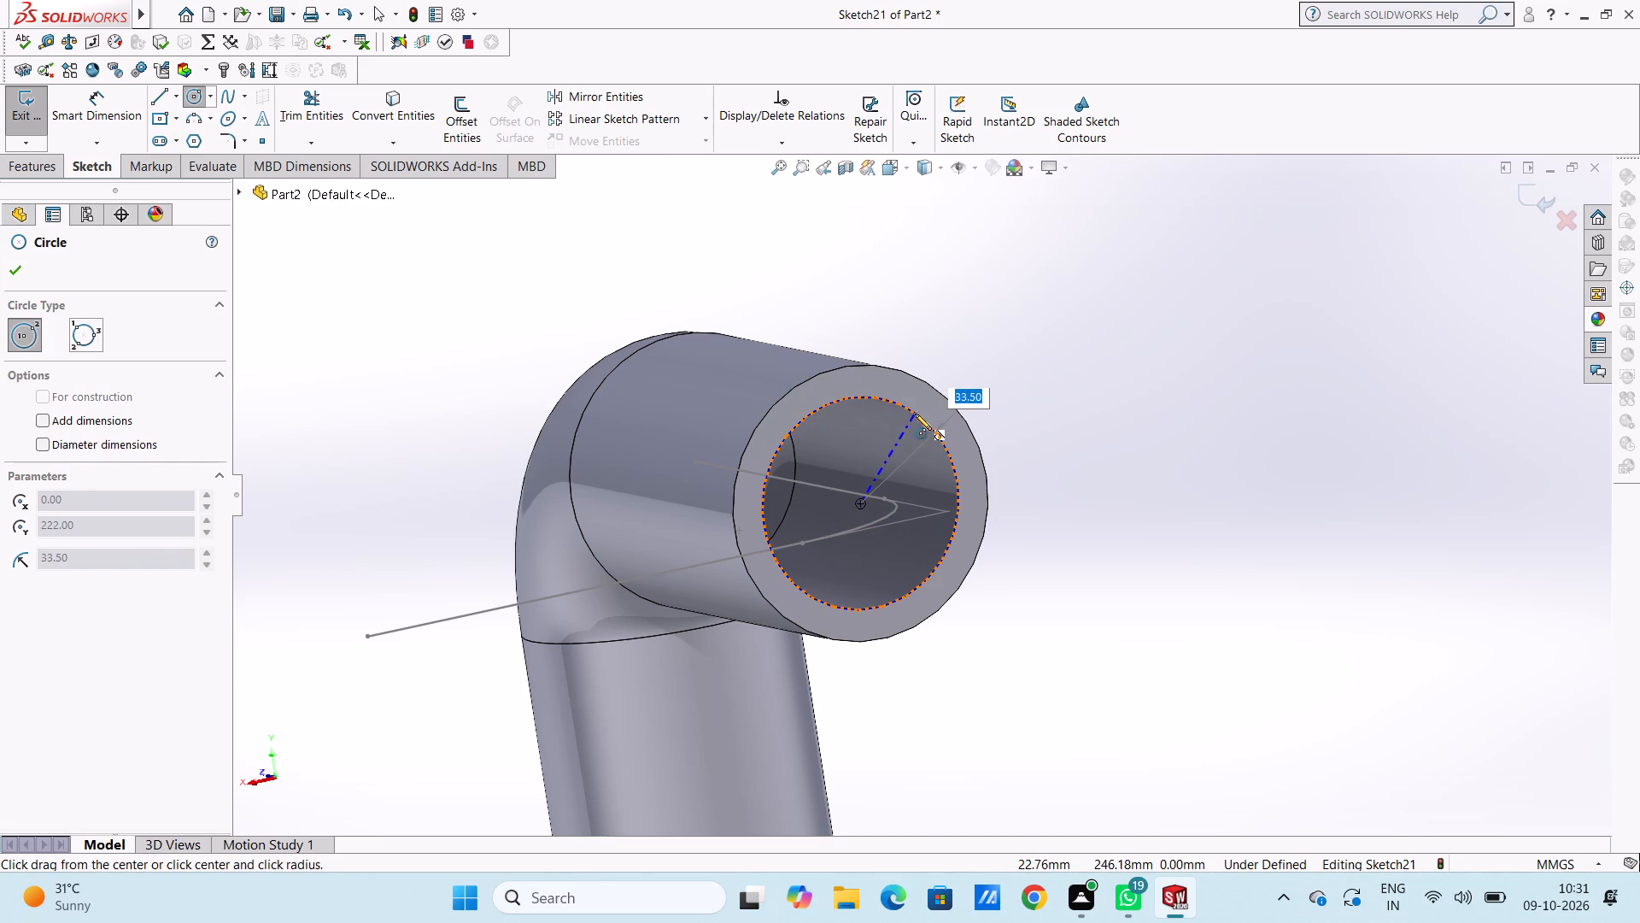
pyautogui.click(915, 414)
pyautogui.click(9, 269)
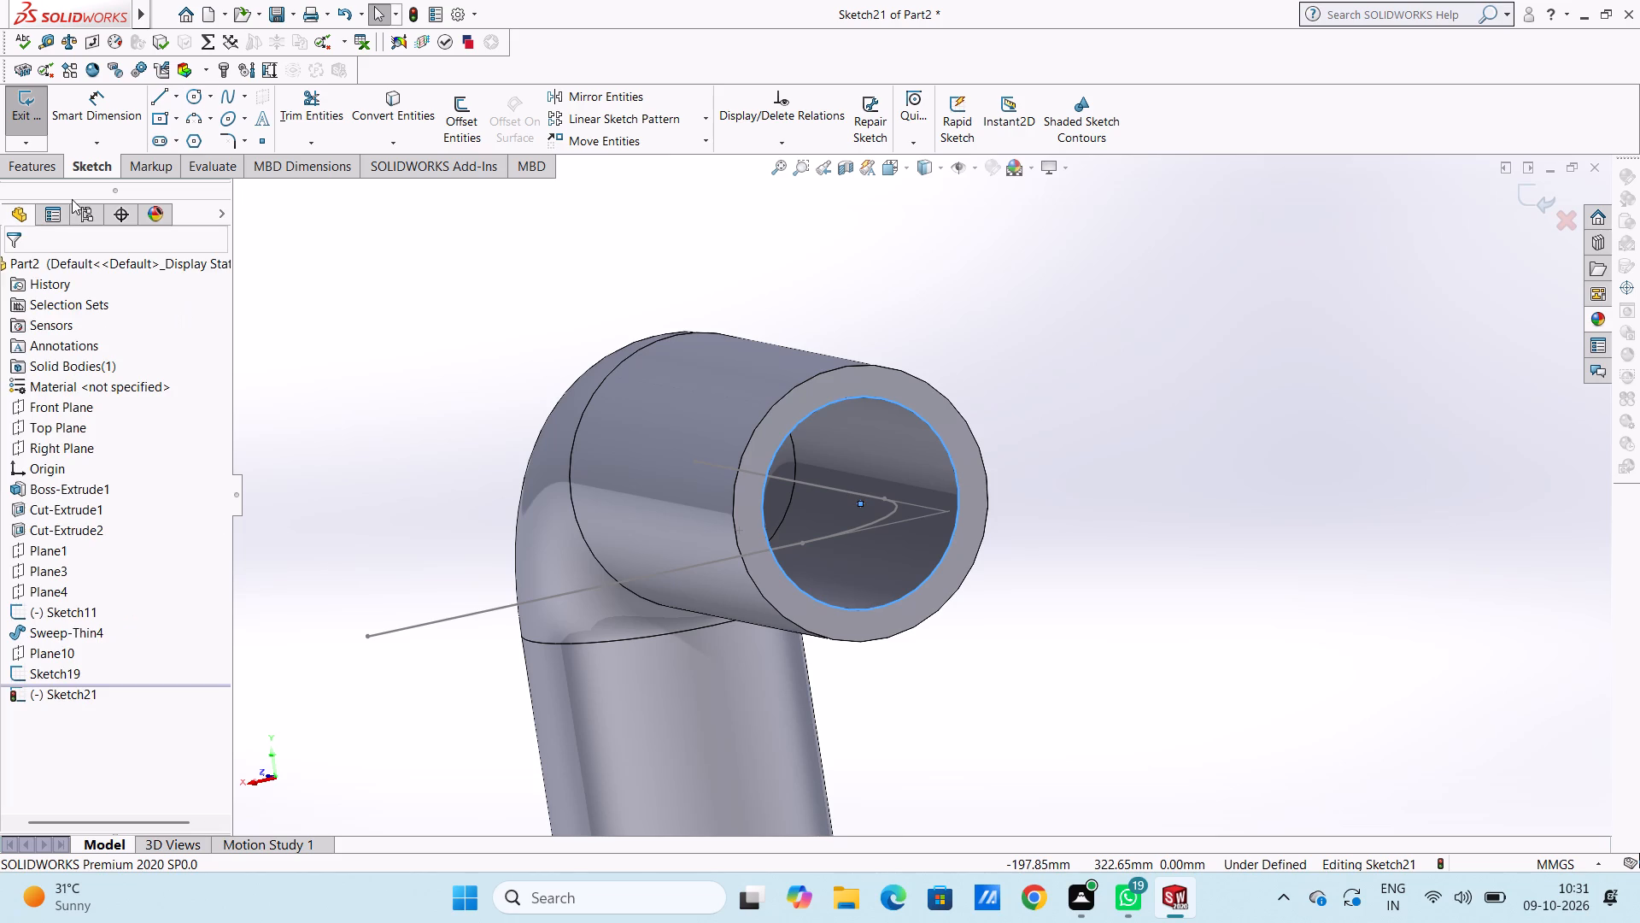
# Dimension the diameter of the new circle on the pipe's end face.
pyautogui.click(109, 123)
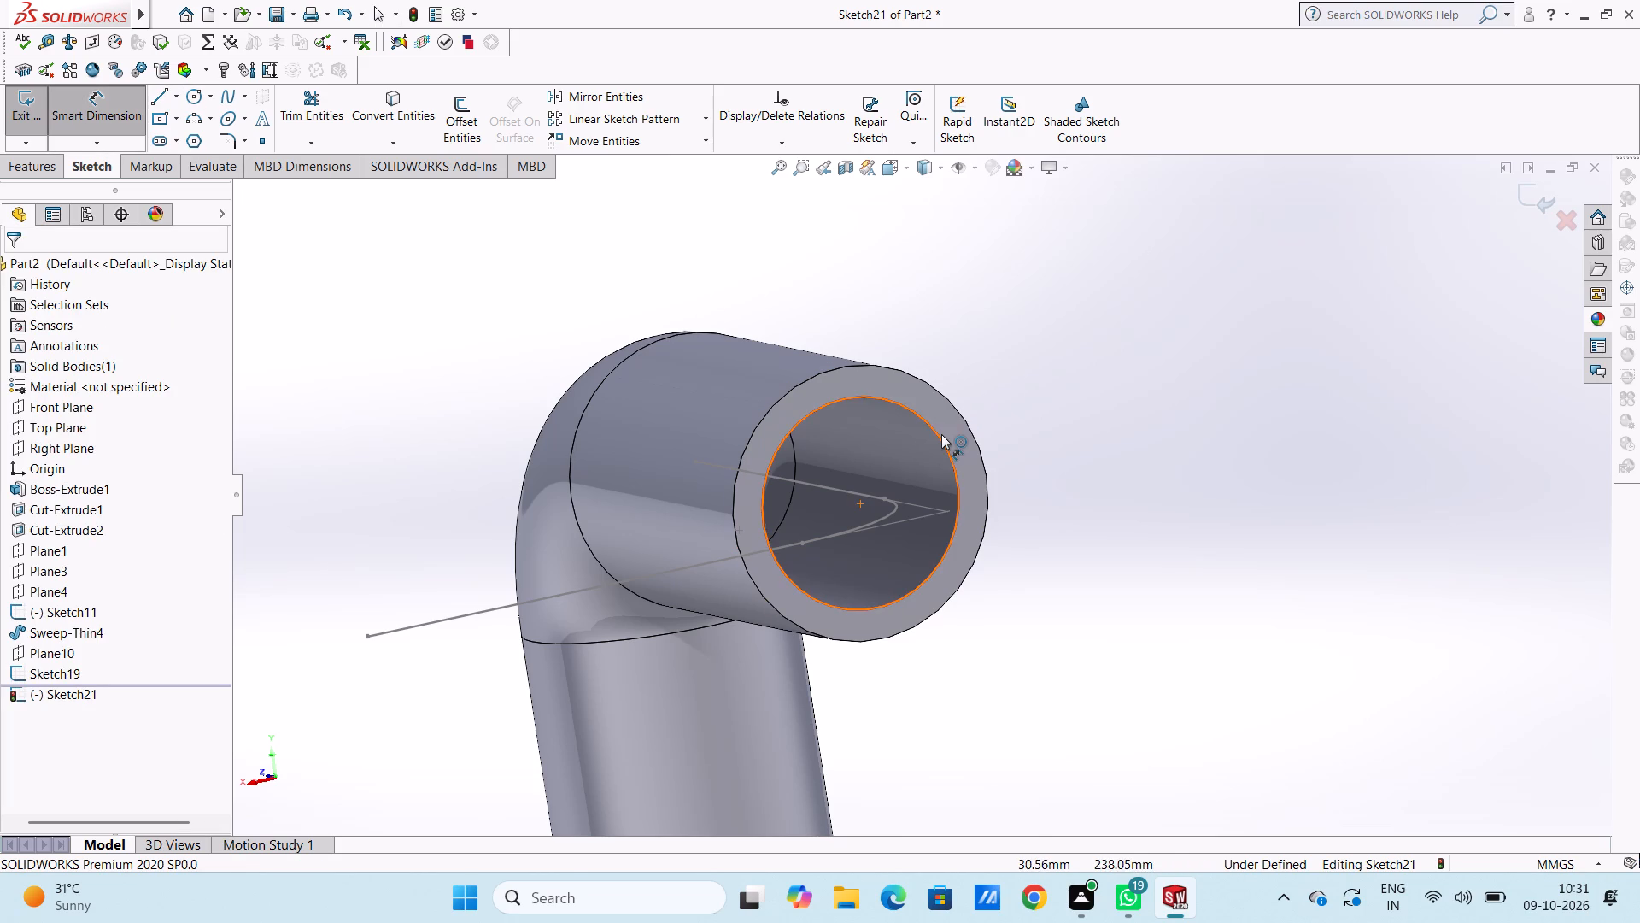
pyautogui.click(952, 433)
pyautogui.click(946, 446)
pyautogui.click(1266, 373)
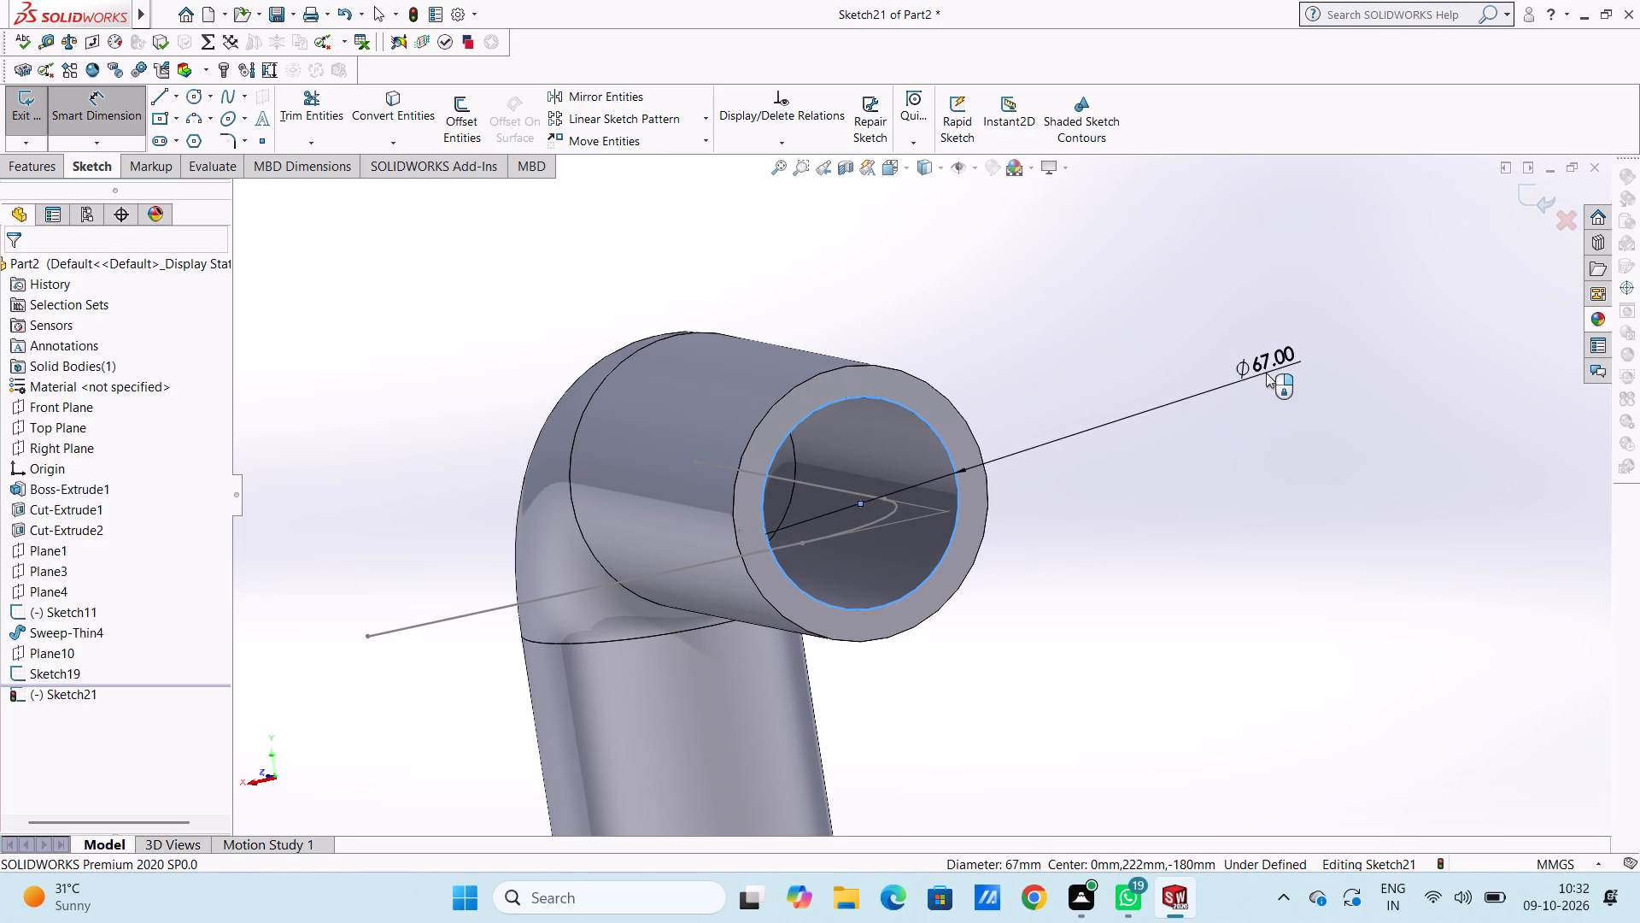
pyautogui.click(1199, 356)
pyautogui.click(1113, 275)
pyautogui.moveTo(1115, 277); pyautogui.dragTo(1110, 300, button='middle')
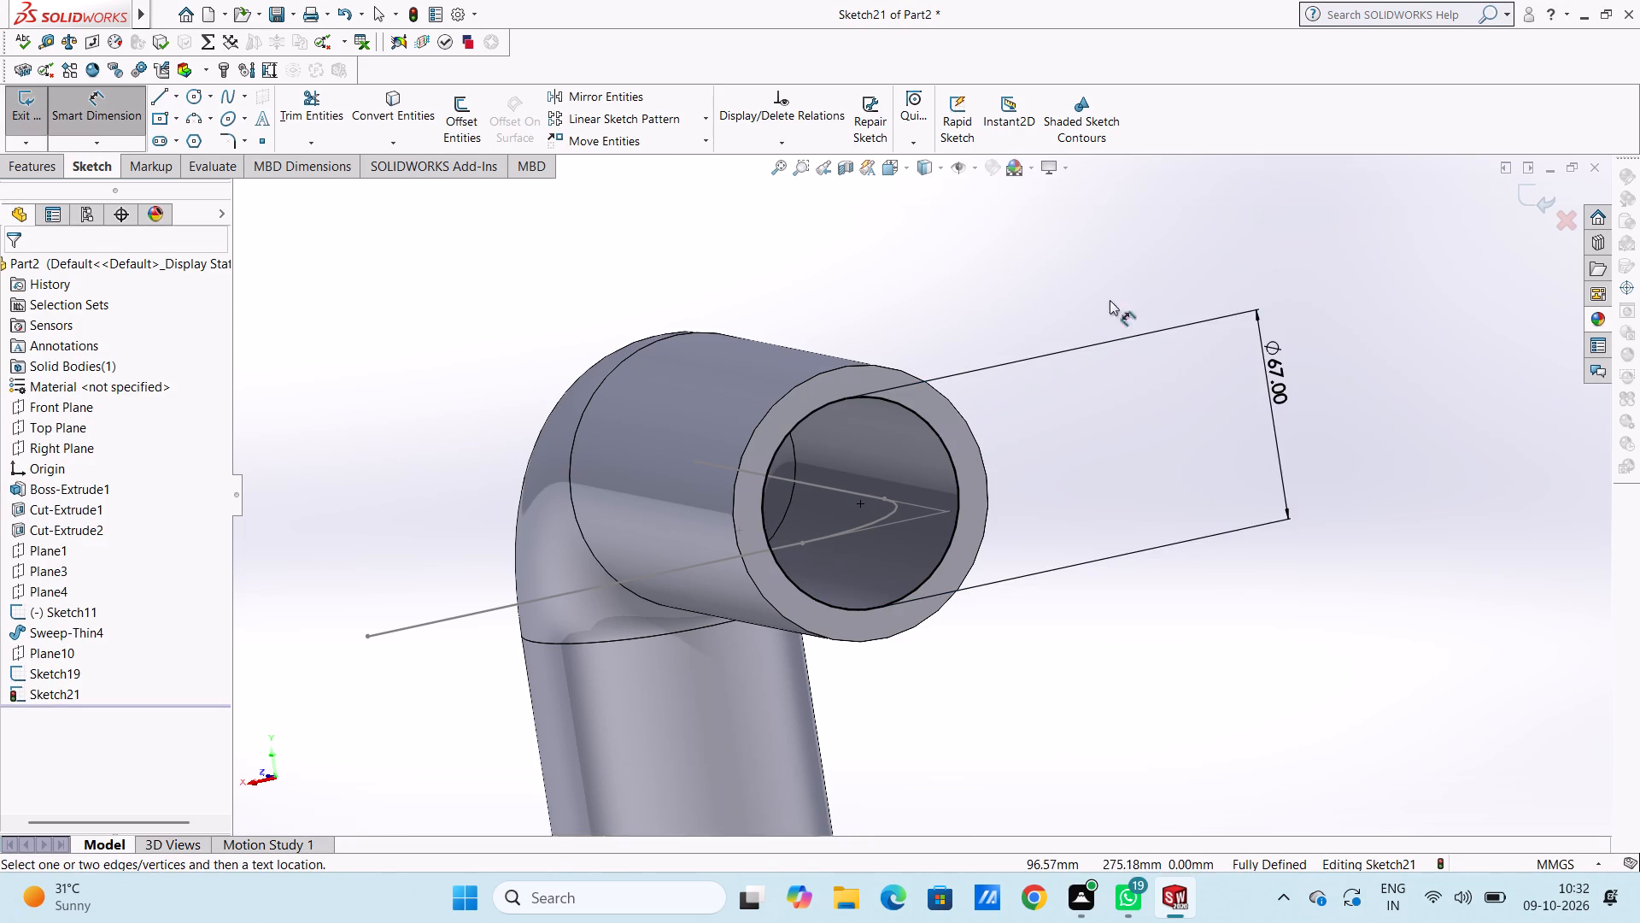
# Sweep the 67 mm circle along the Sketch19 path as a one-direction thin feature with 10 mm wall thickness.
pyautogui.moveTo(1110, 300); pyautogui.dragTo(1071, 256, button='middle')
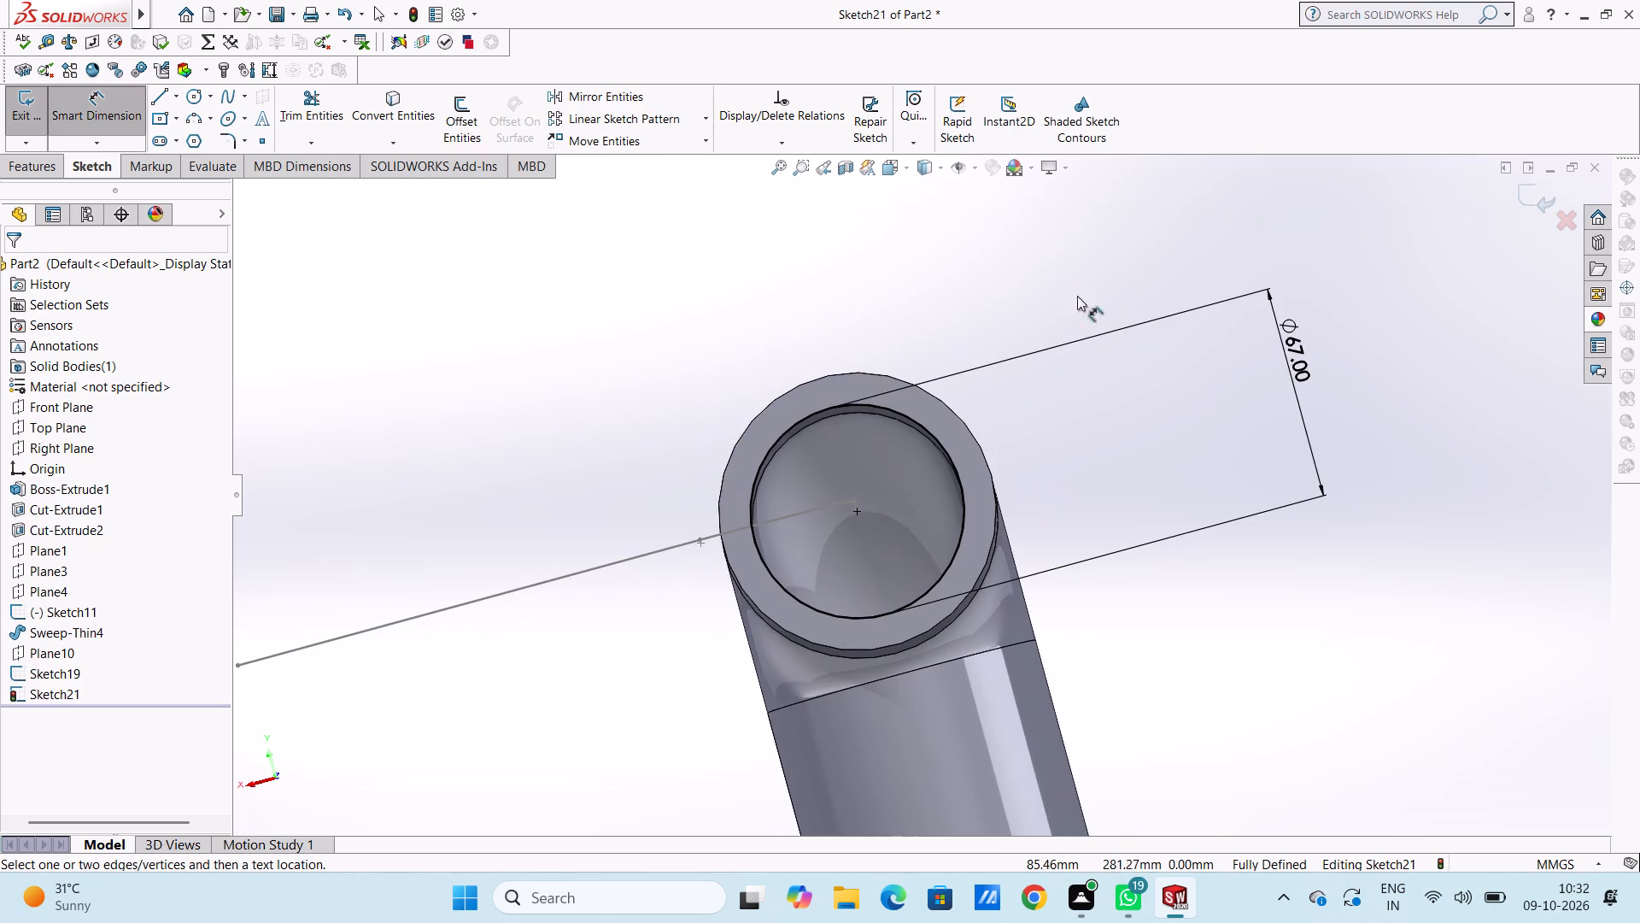
pyautogui.moveTo(1117, 433); pyautogui.dragTo(1120, 451, button='middle')
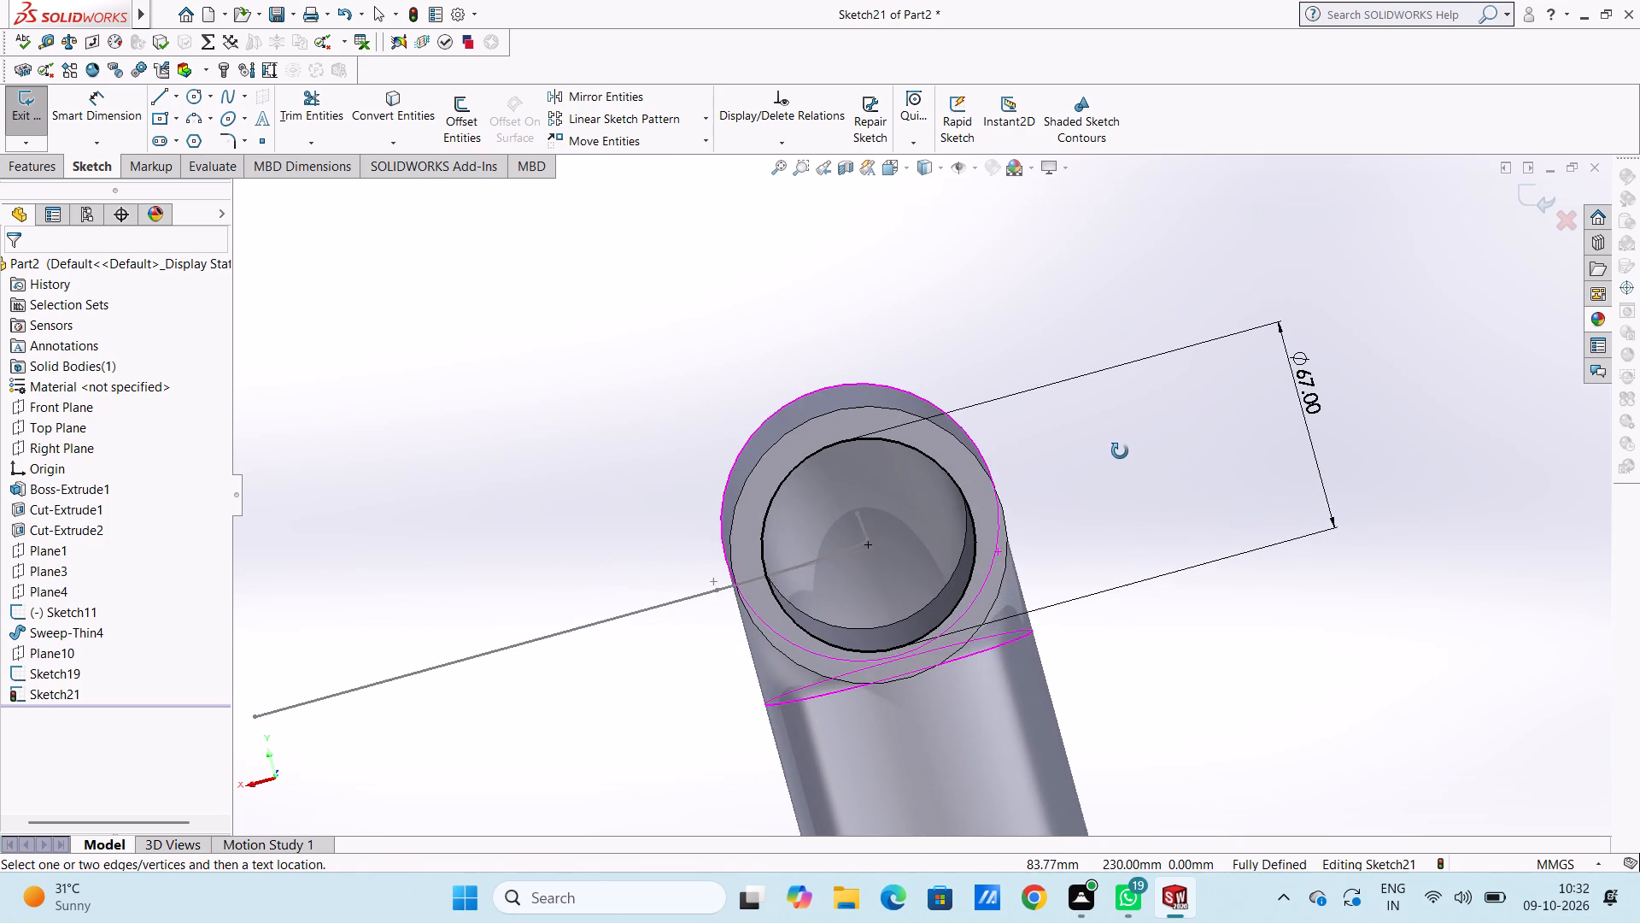
pyautogui.moveTo(1120, 451); pyautogui.dragTo(1127, 437, button='middle')
pyautogui.click(100, 117)
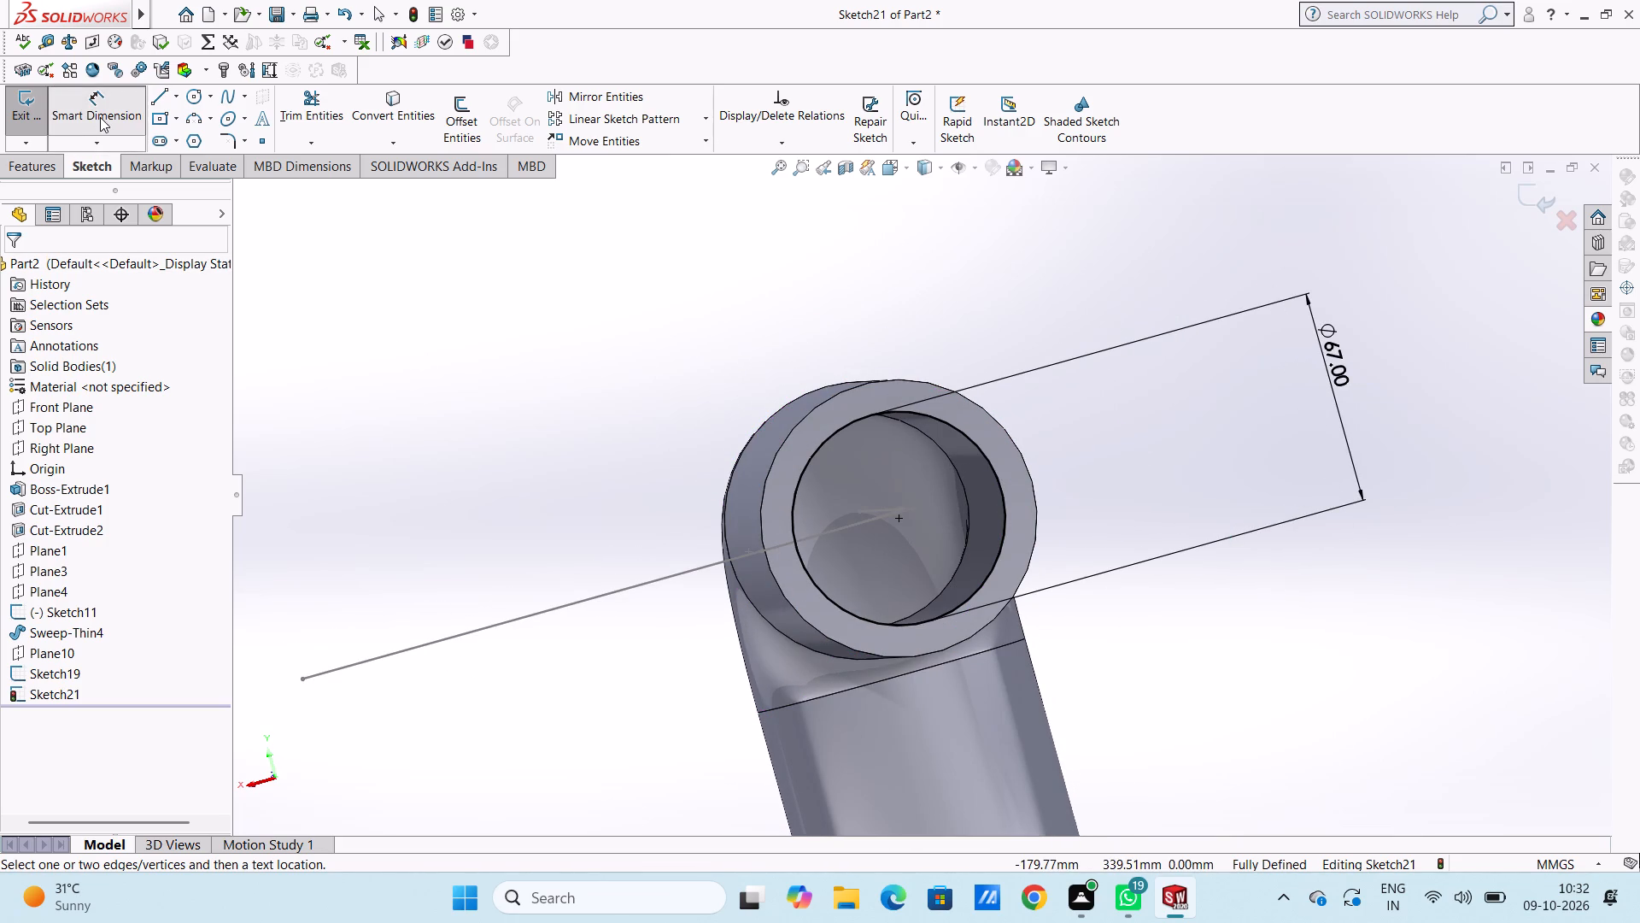
pyautogui.click(41, 172)
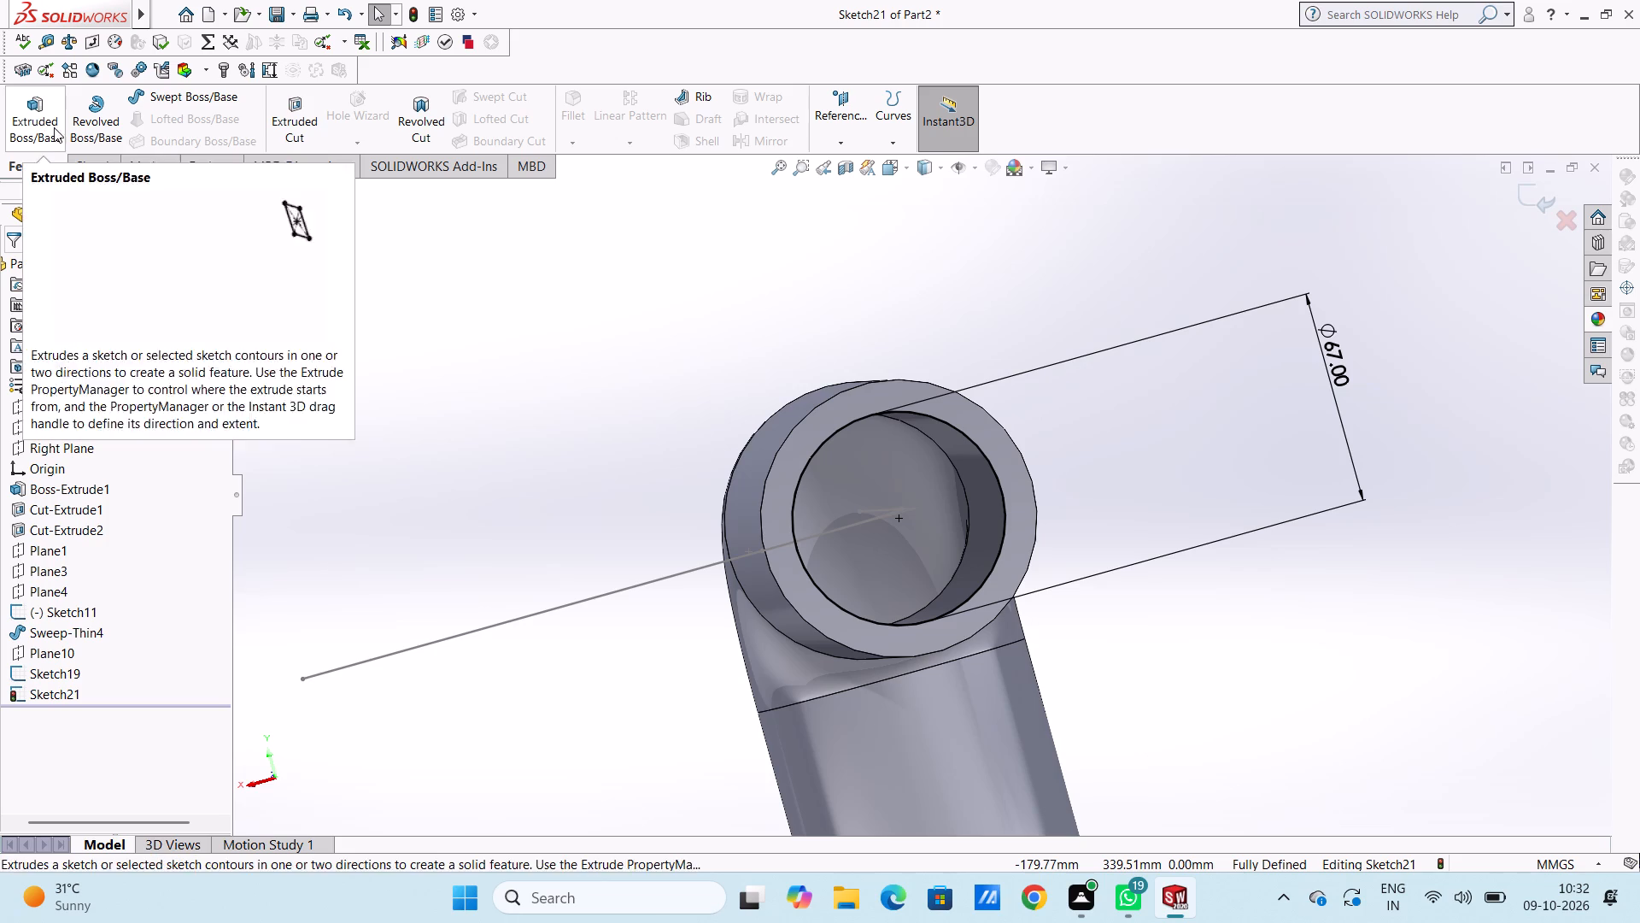
pyautogui.click(211, 107)
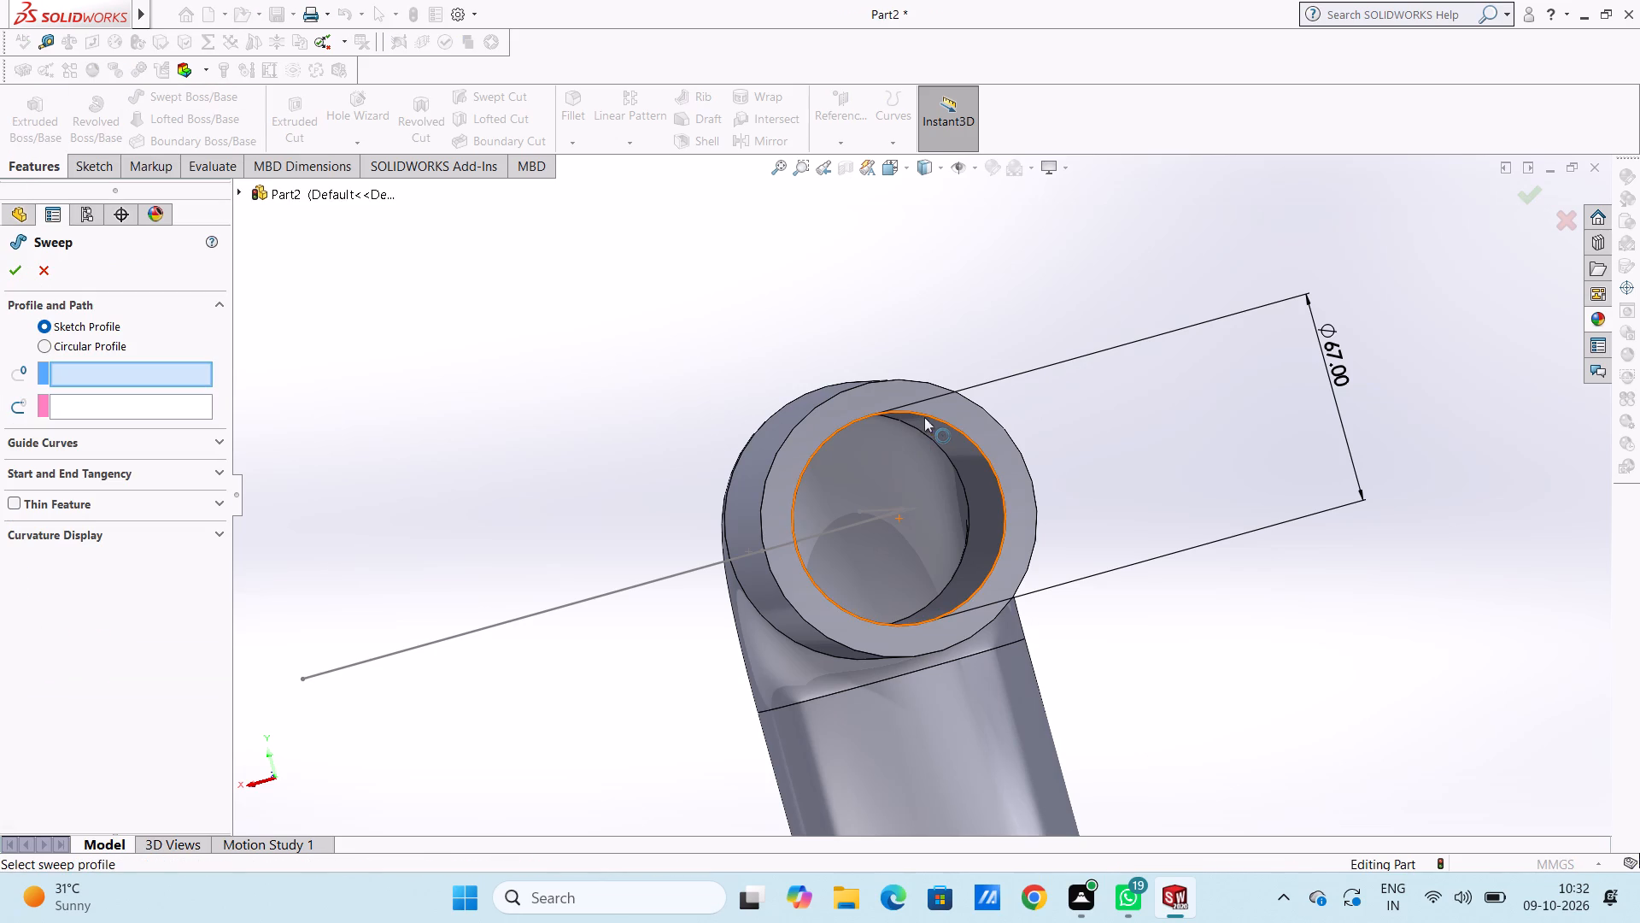
pyautogui.click(924, 417)
pyautogui.click(870, 519)
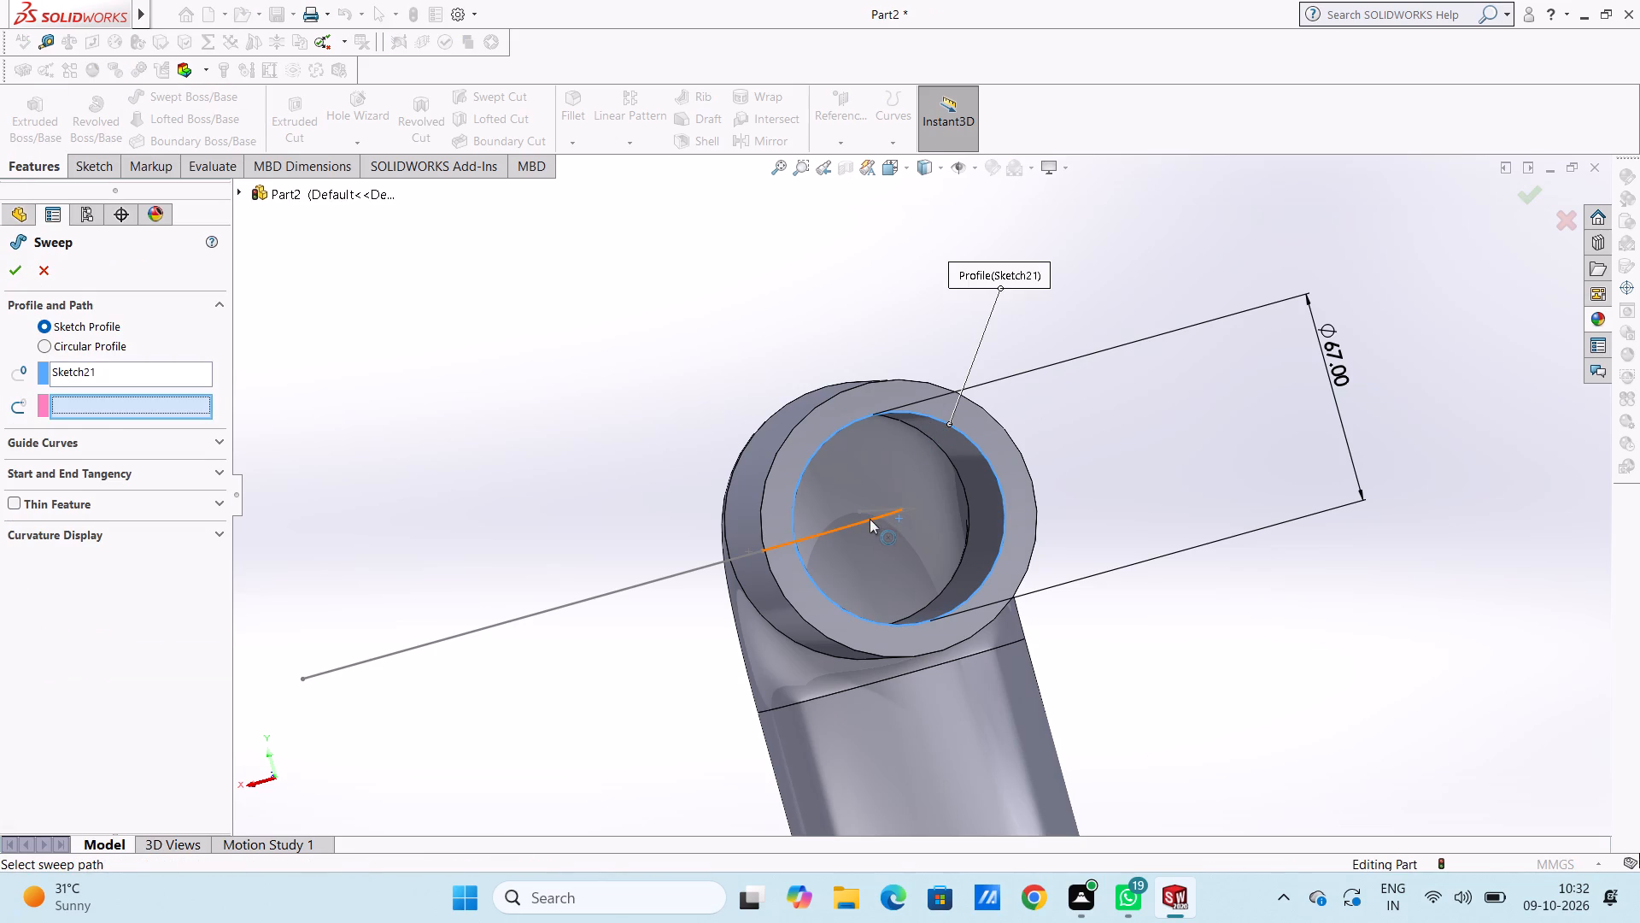
pyautogui.scroll(2, 1130, 428)
pyautogui.moveTo(1056, 468); pyautogui.dragTo(1036, 468, button='middle')
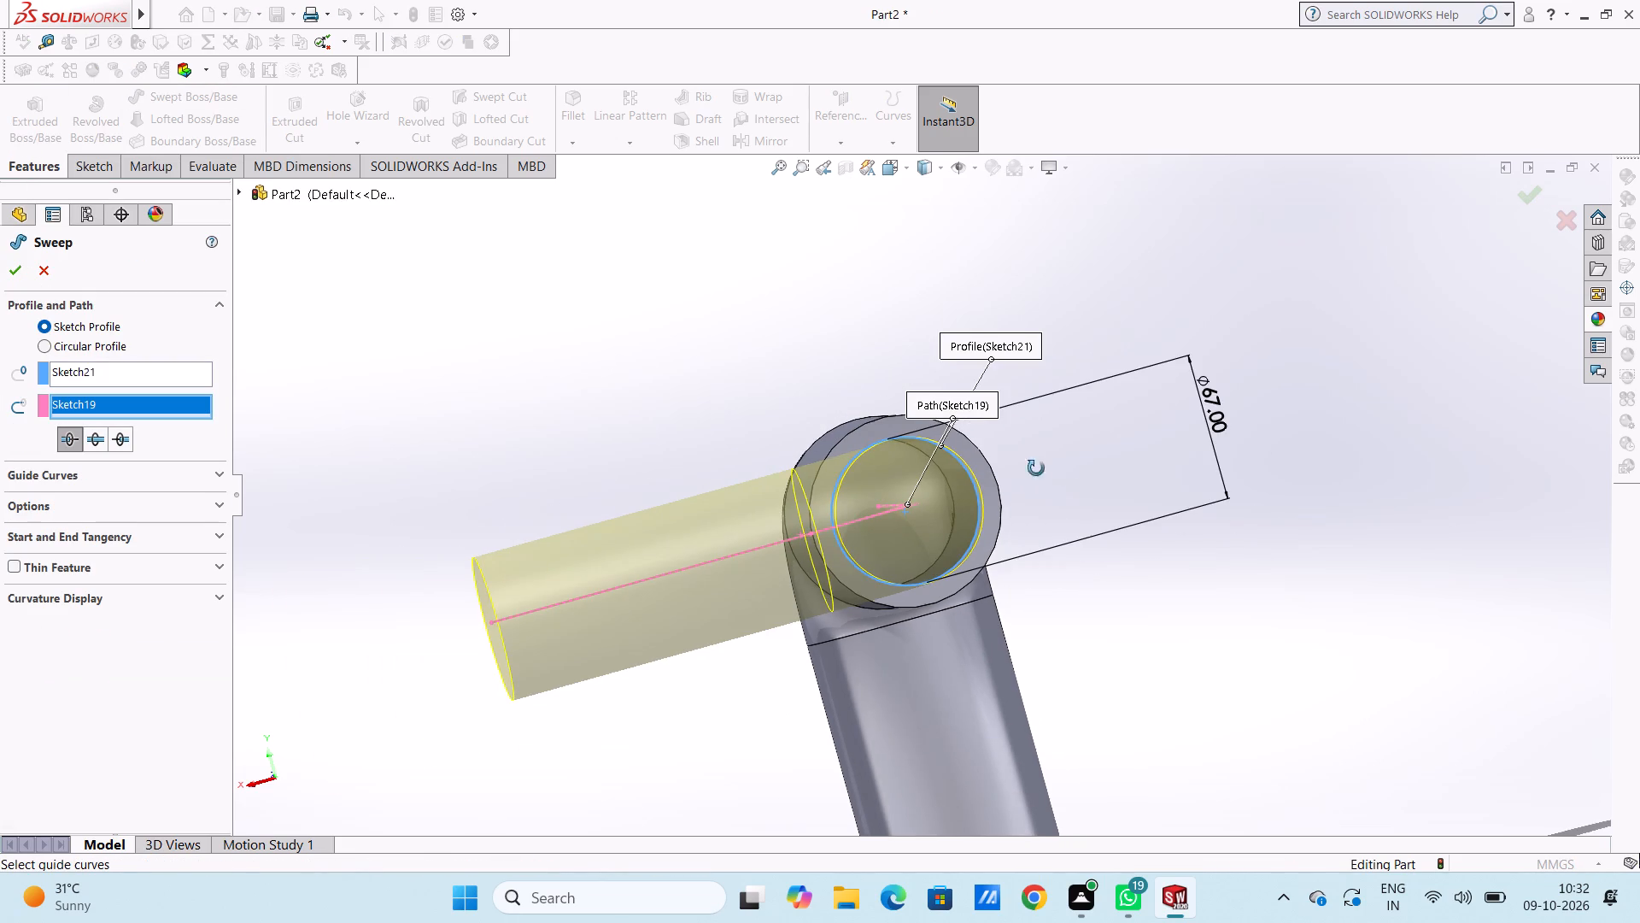
pyautogui.moveTo(1036, 468); pyautogui.dragTo(1122, 504, button='middle')
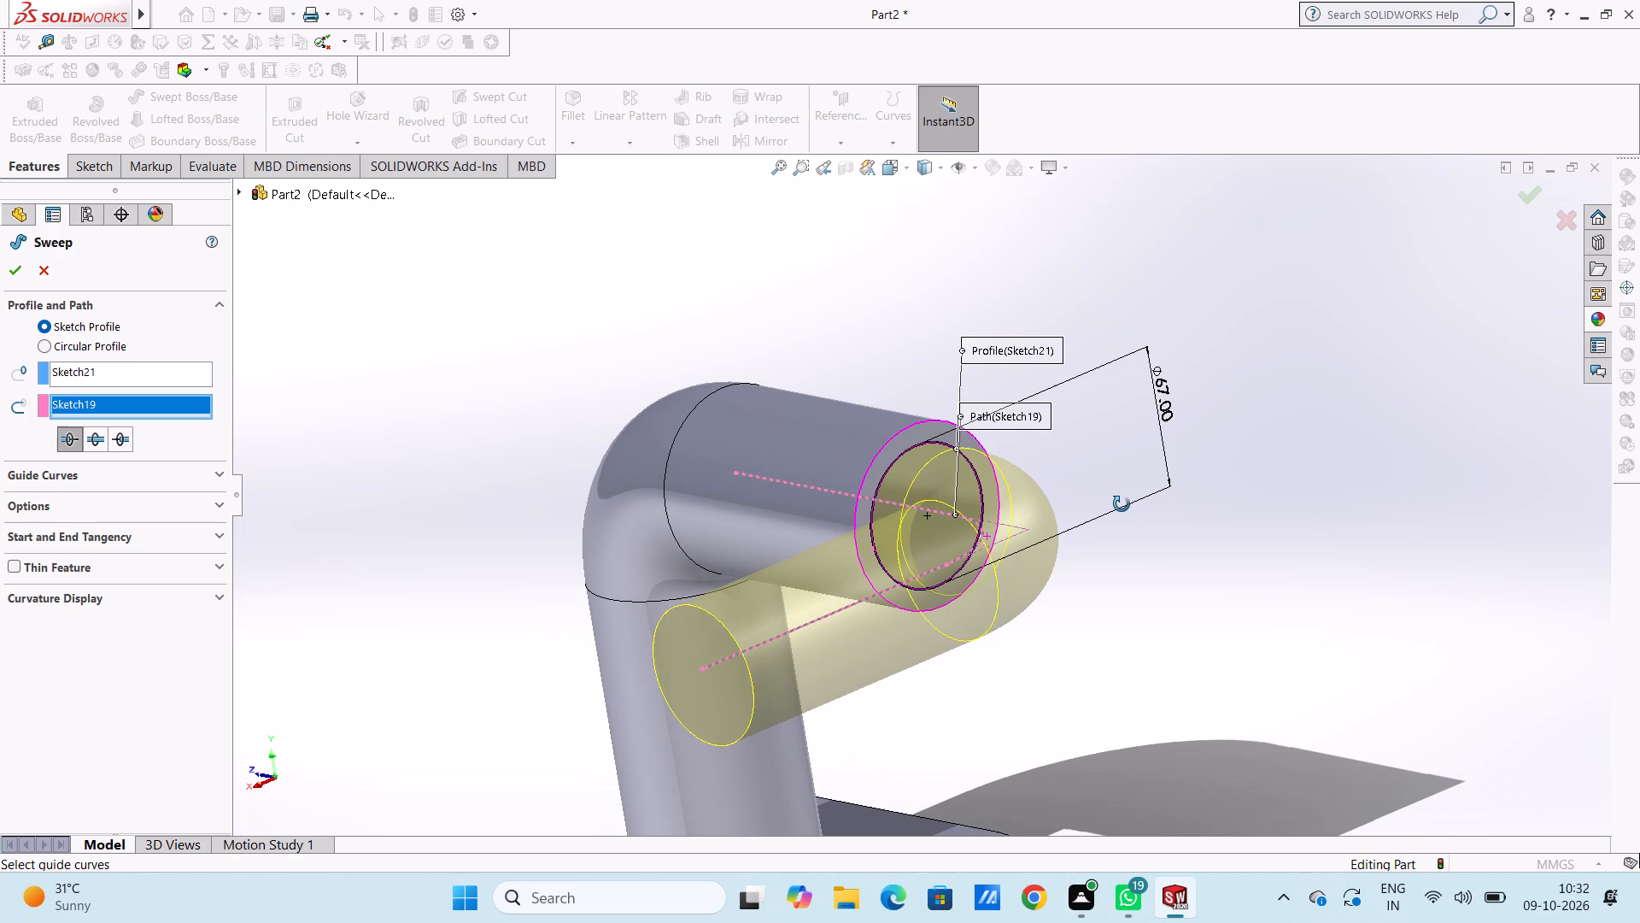
pyautogui.moveTo(1122, 504); pyautogui.dragTo(1087, 531, button='middle')
pyautogui.moveTo(1058, 554); pyautogui.dragTo(1026, 561, button='middle')
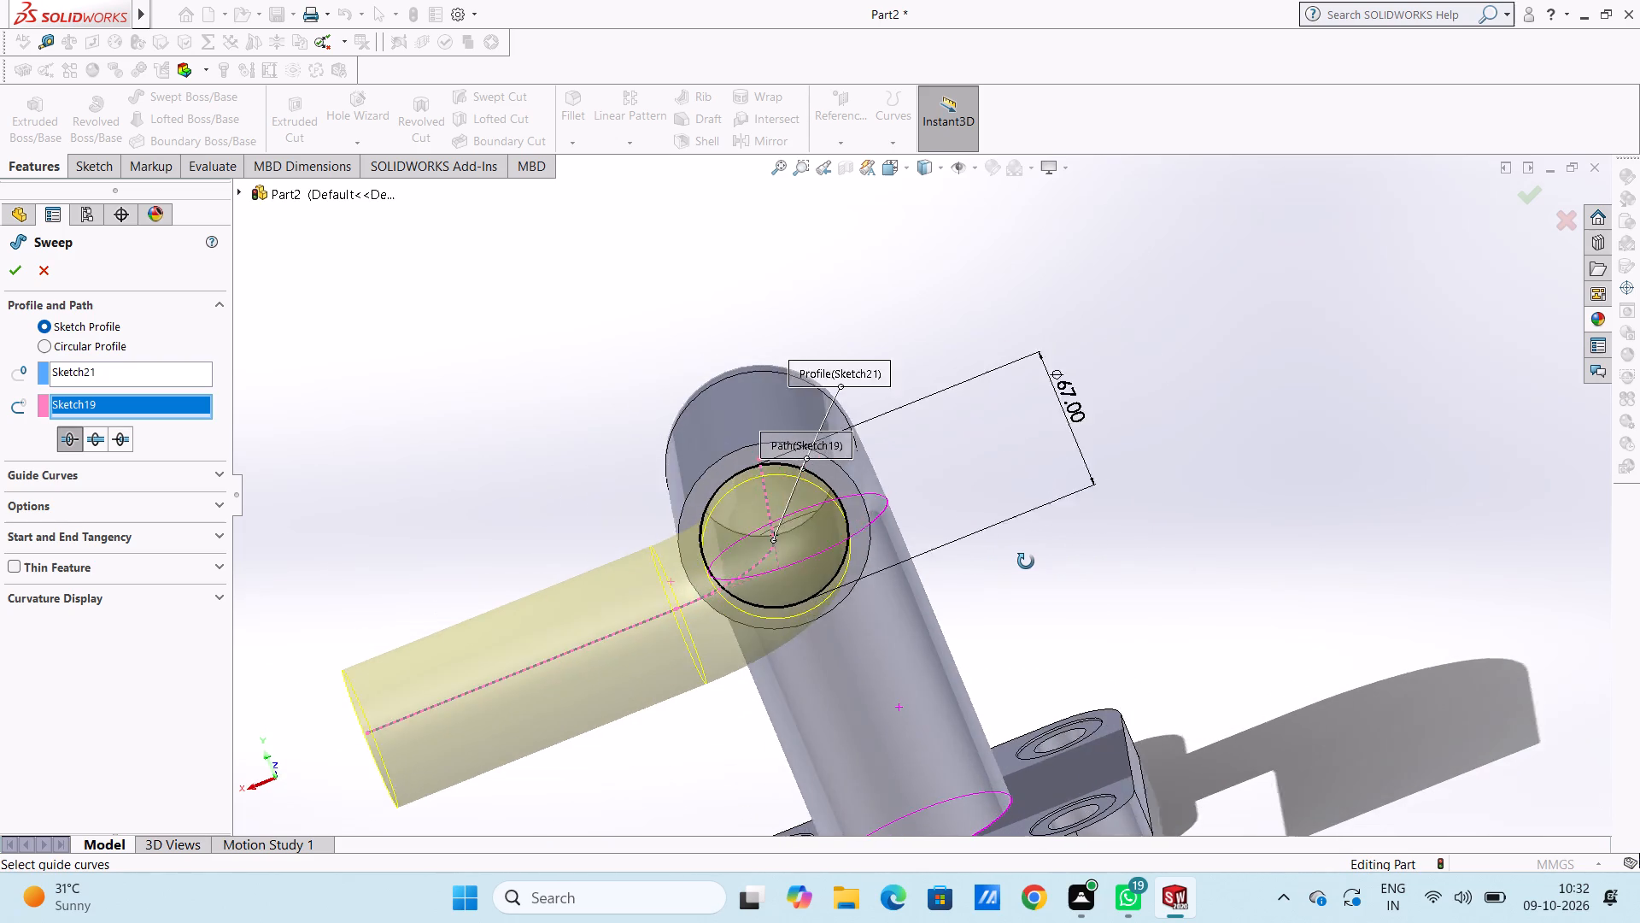
pyautogui.moveTo(1026, 561); pyautogui.dragTo(1045, 516, button='middle')
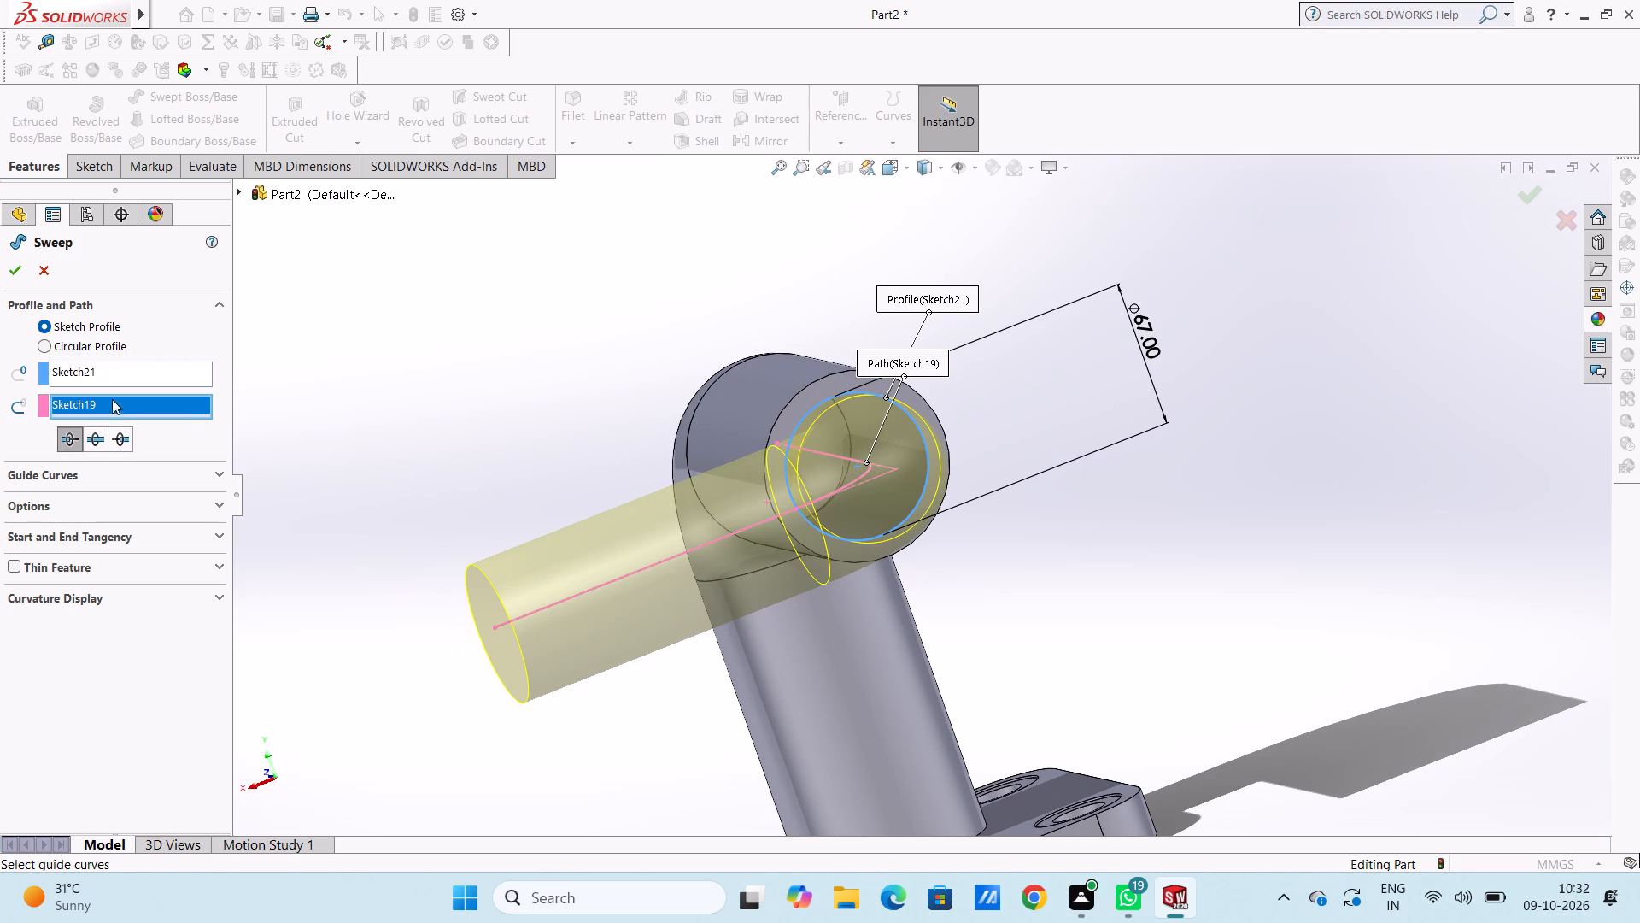
pyautogui.click(15, 565)
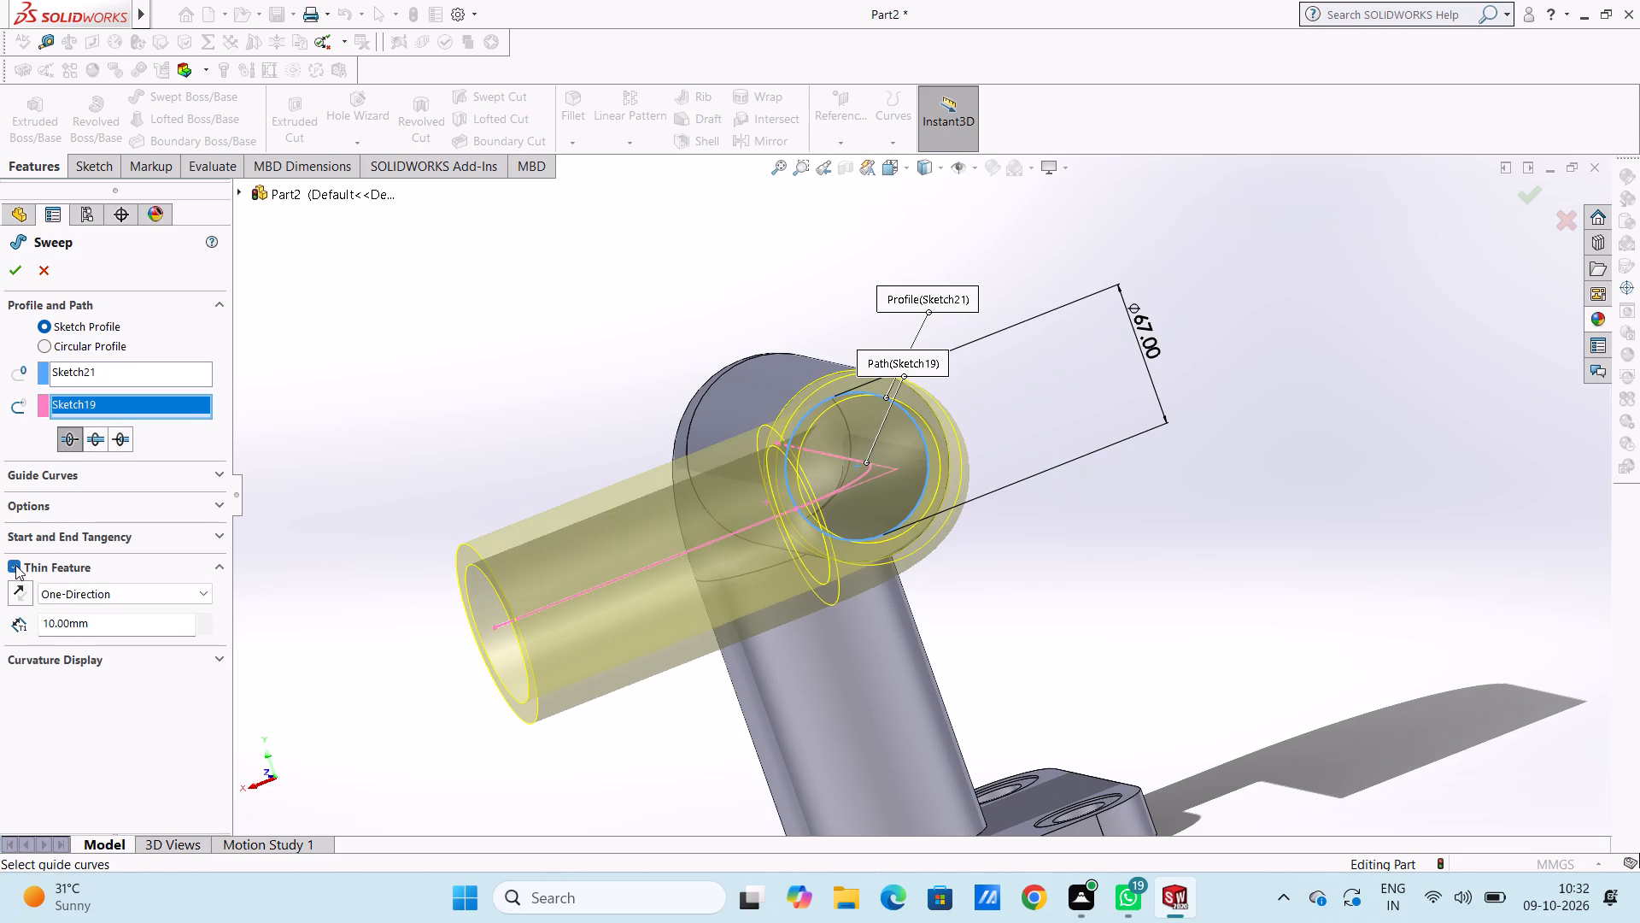
pyautogui.moveTo(590, 326); pyautogui.dragTo(537, 455, button='middle')
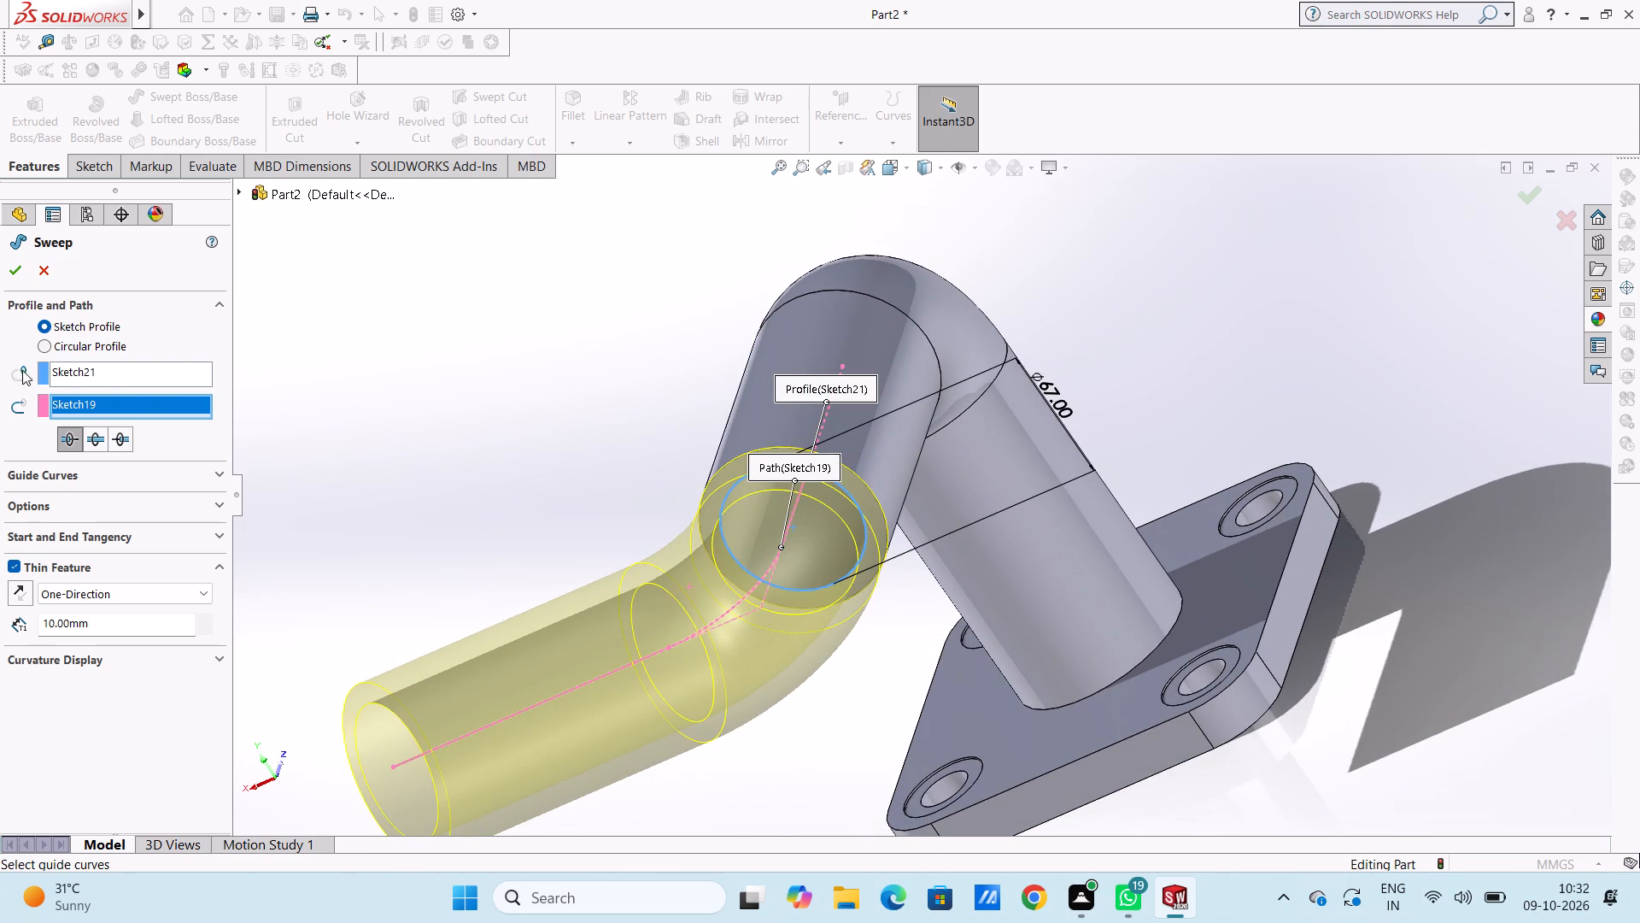
pyautogui.click(14, 272)
pyautogui.click(426, 421)
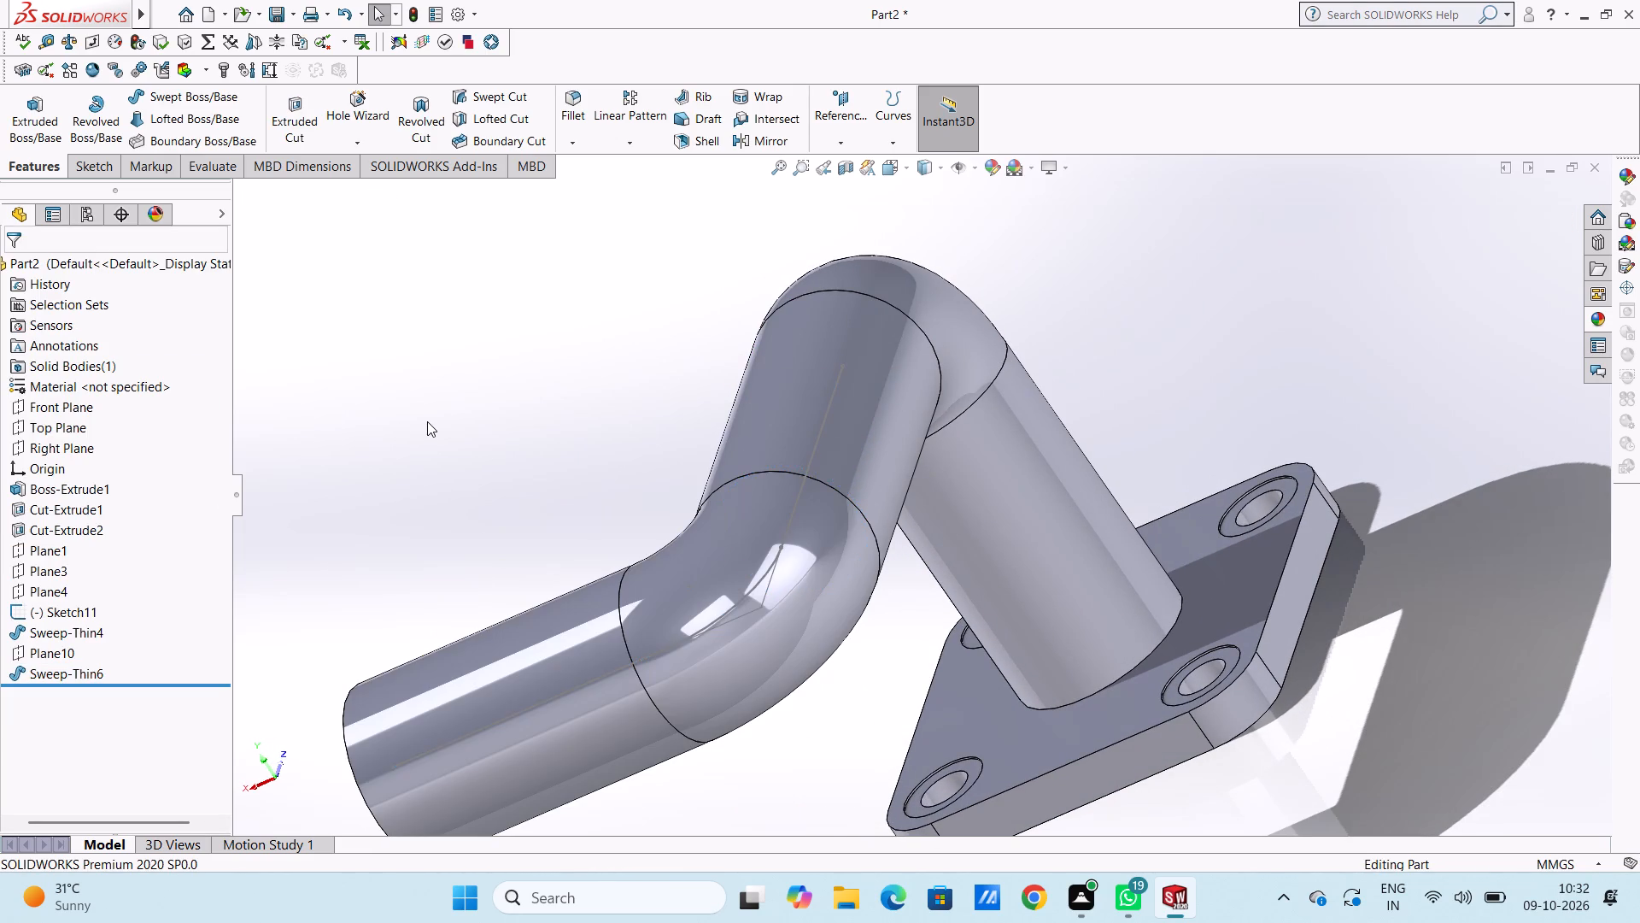
# Hide Sketch11.
pyautogui.scroll(5, 428, 422)
pyautogui.moveTo(436, 472); pyautogui.dragTo(753, 406, button='middle')
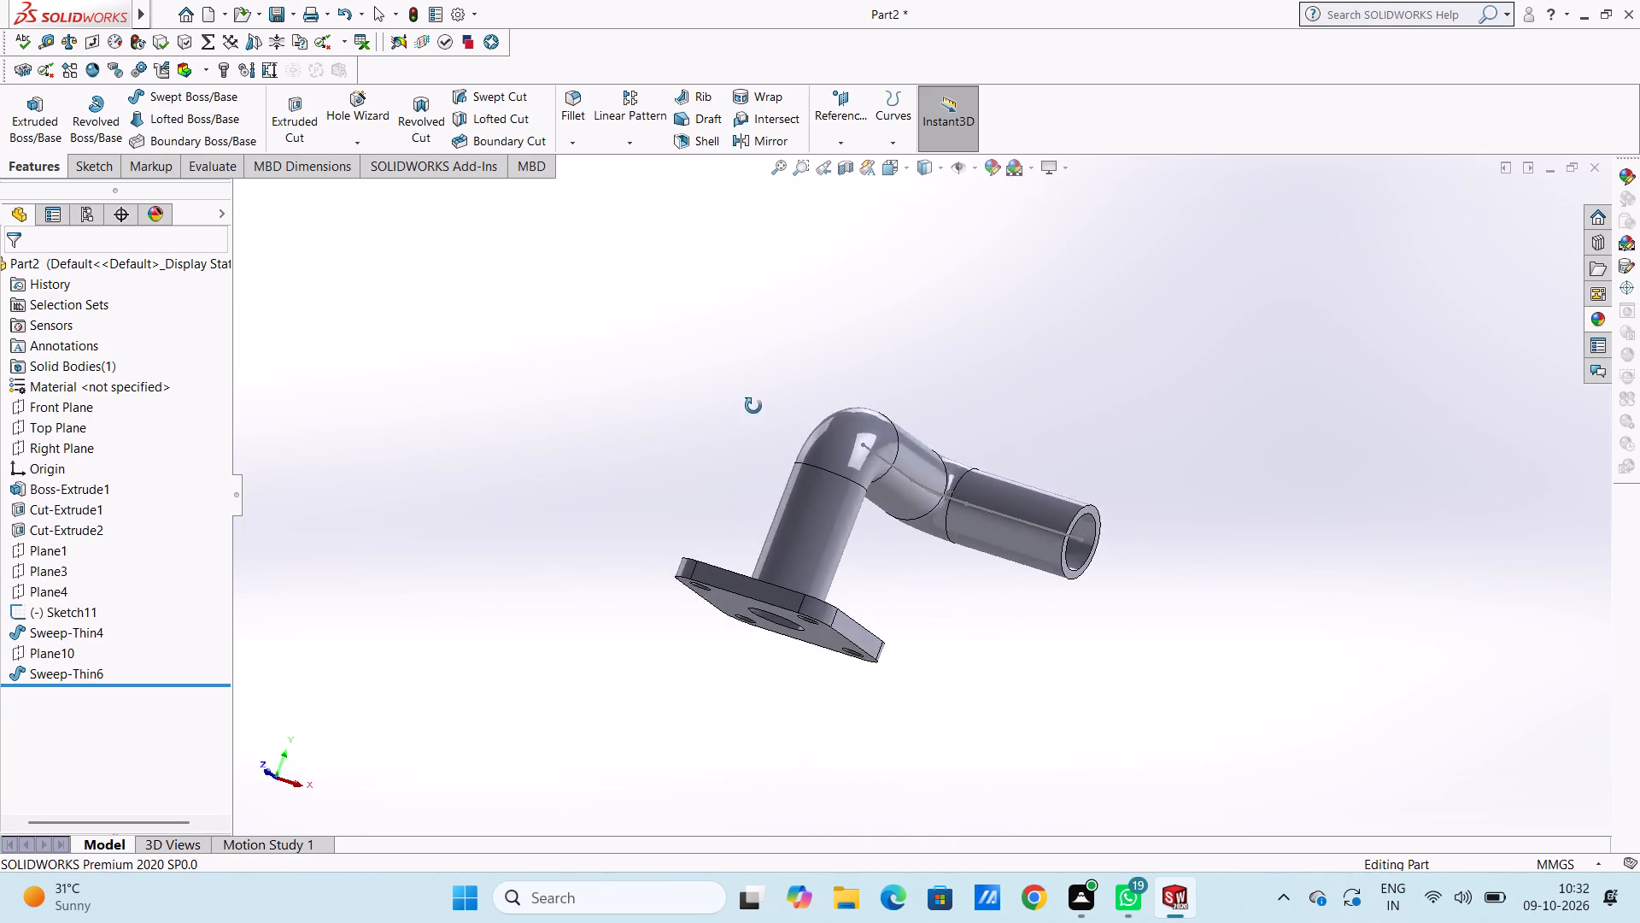
pyautogui.moveTo(753, 406); pyautogui.dragTo(727, 659, button='middle')
pyautogui.moveTo(644, 358); pyautogui.dragTo(804, 455, button='middle')
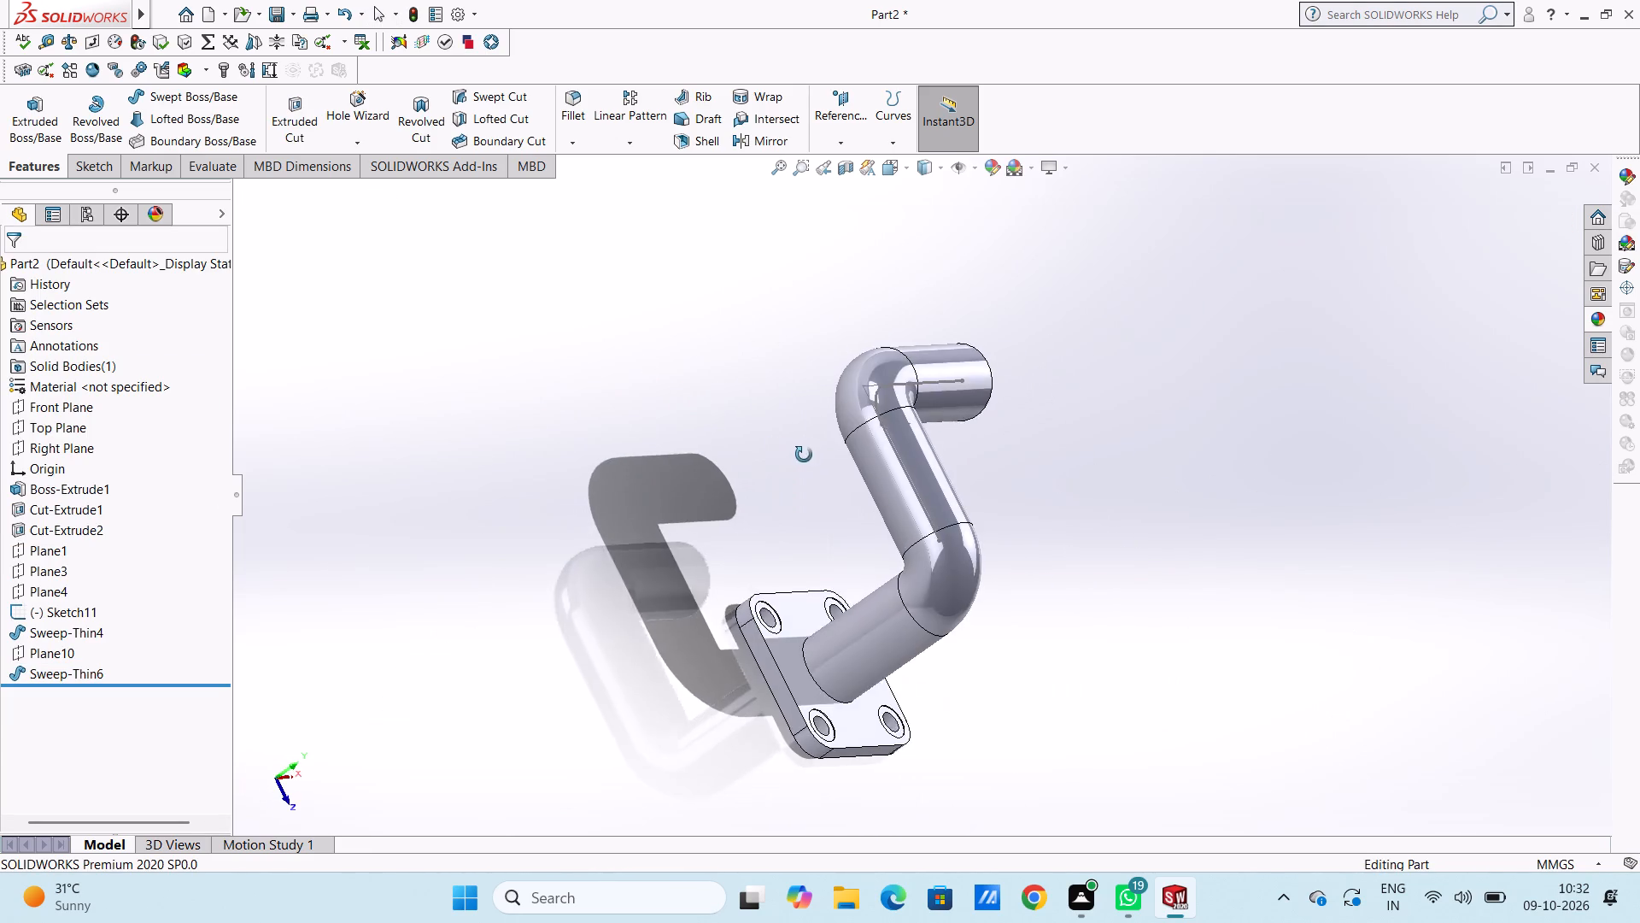
pyautogui.moveTo(804, 455); pyautogui.dragTo(649, 476, button='middle')
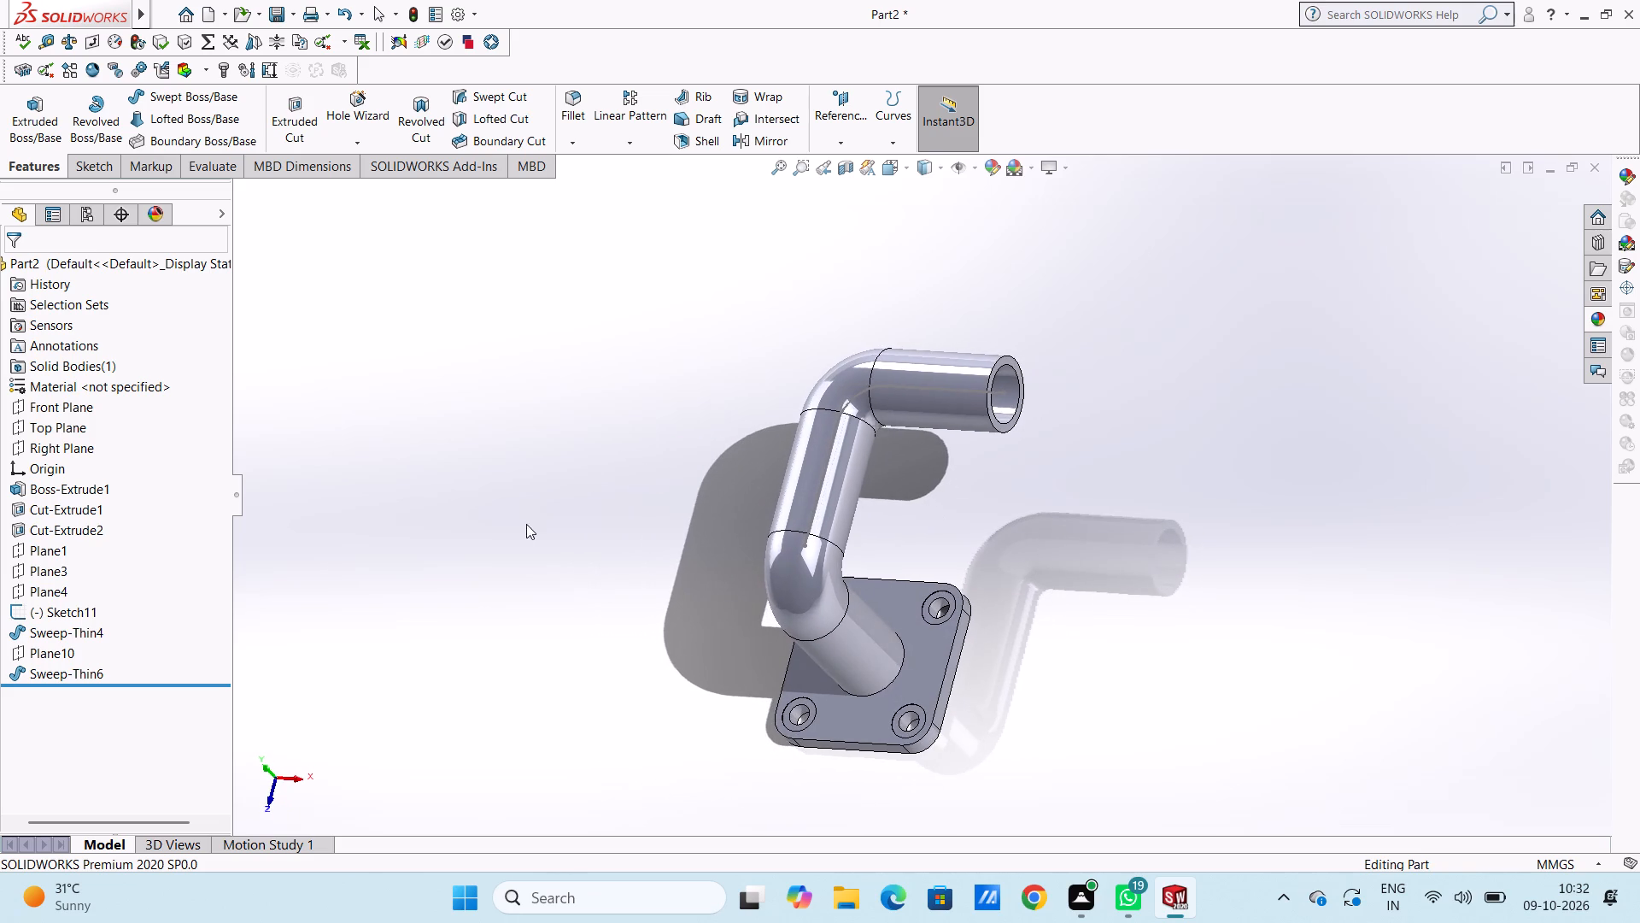
pyautogui.scroll(-1, 54, 621)
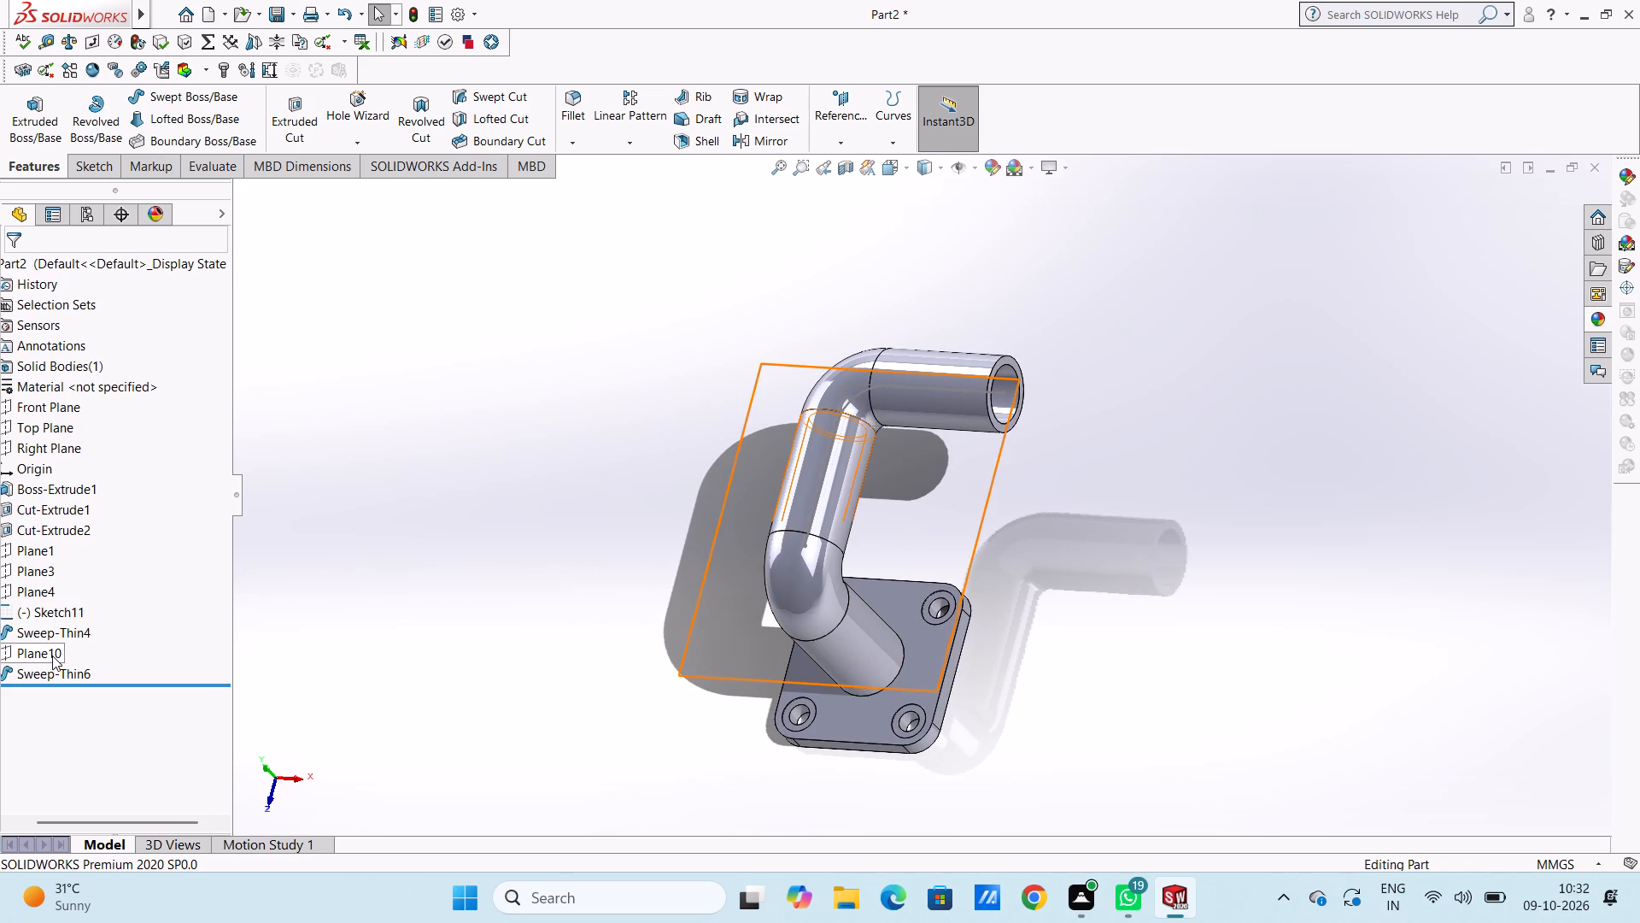
pyautogui.scroll(3, 166, 593)
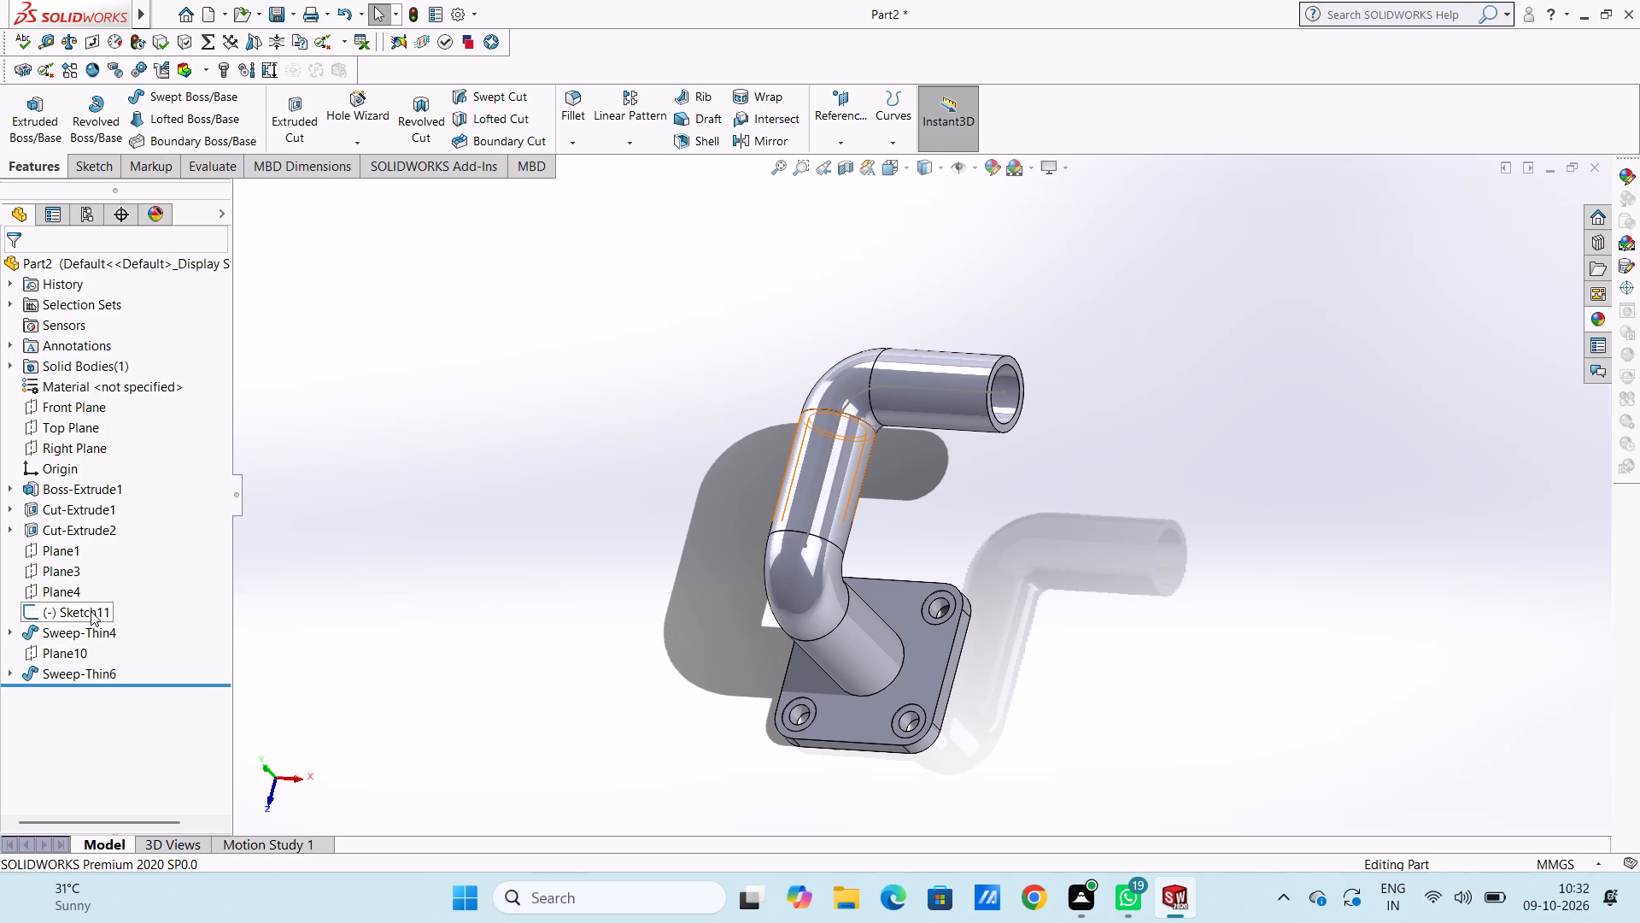
pyautogui.click(97, 611)
pyautogui.click(294, 608)
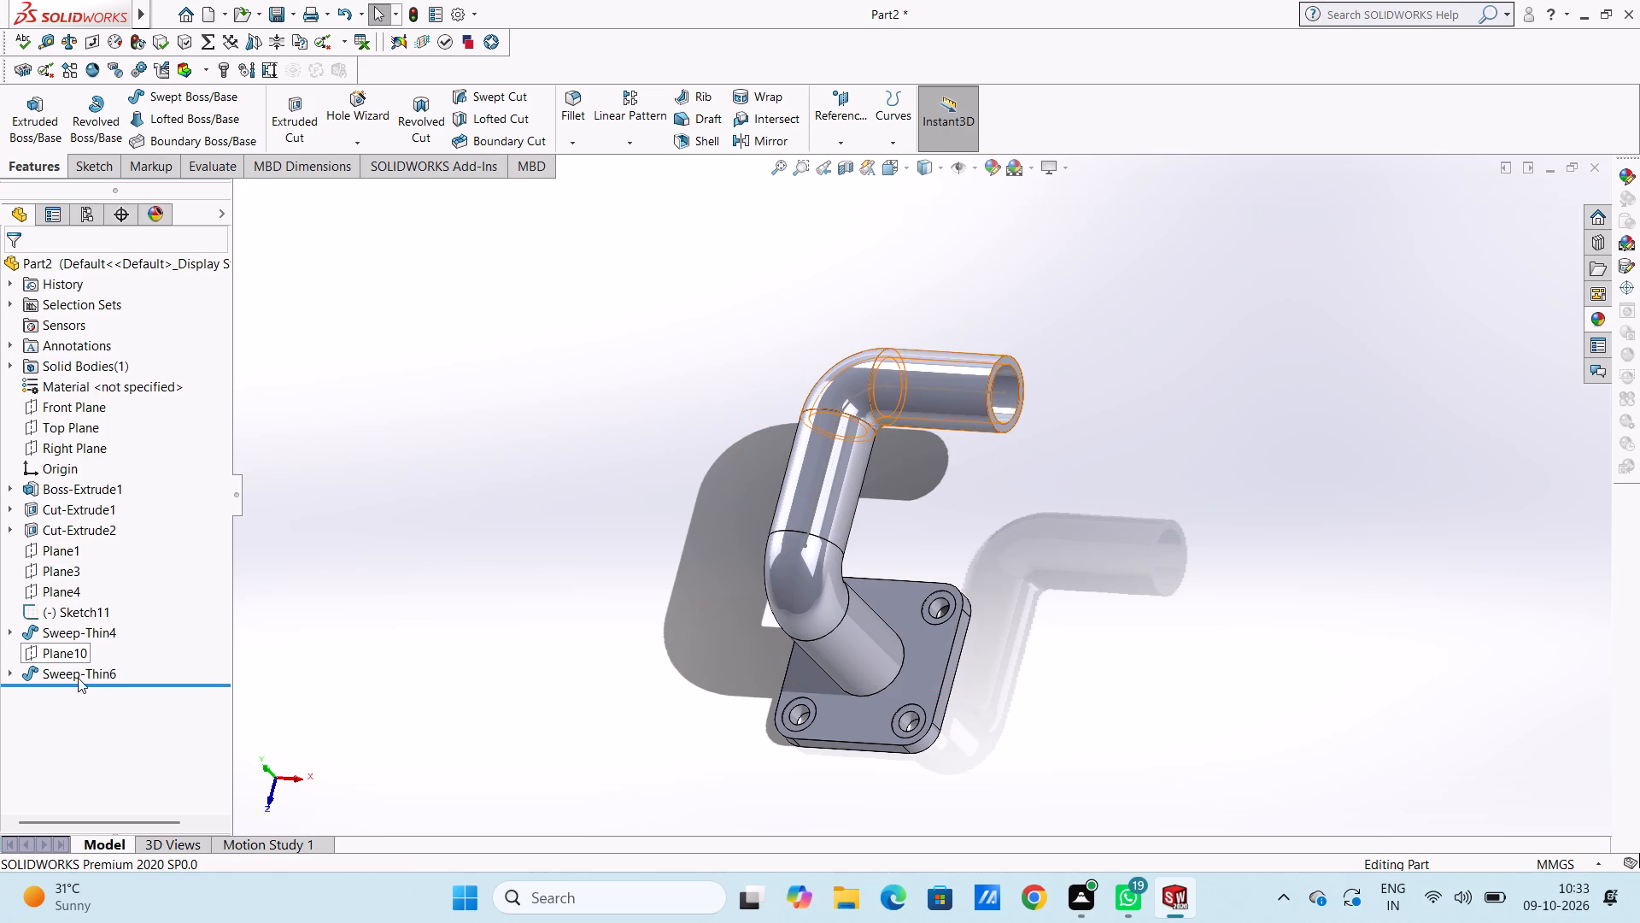
pyautogui.click(96, 614)
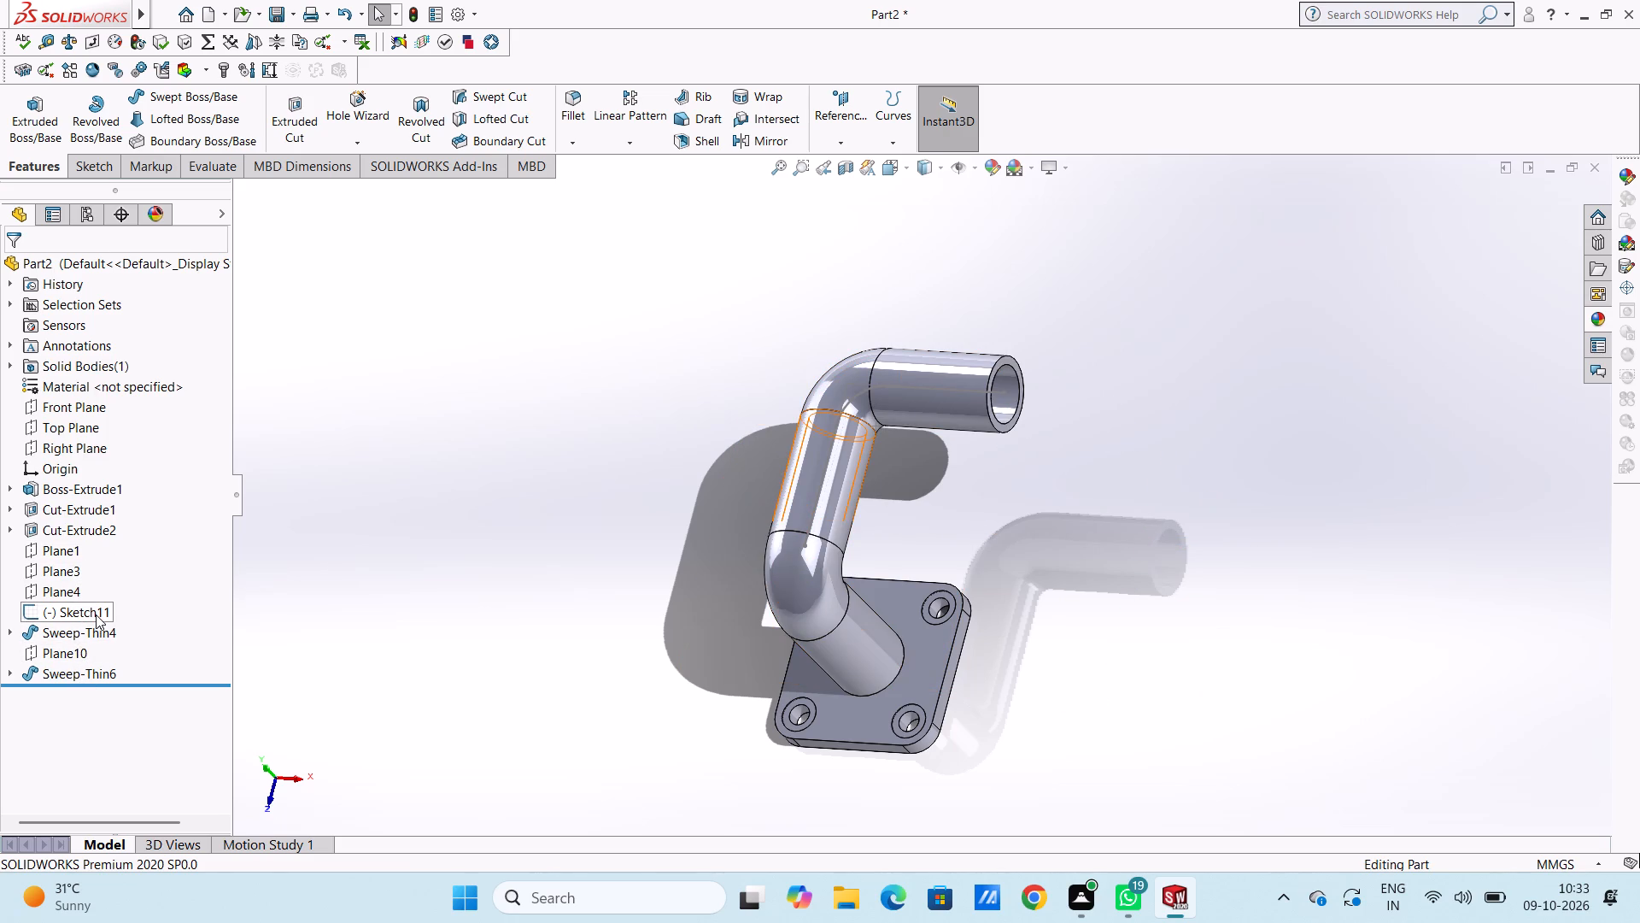
pyautogui.click(109, 589)
pyautogui.click(319, 599)
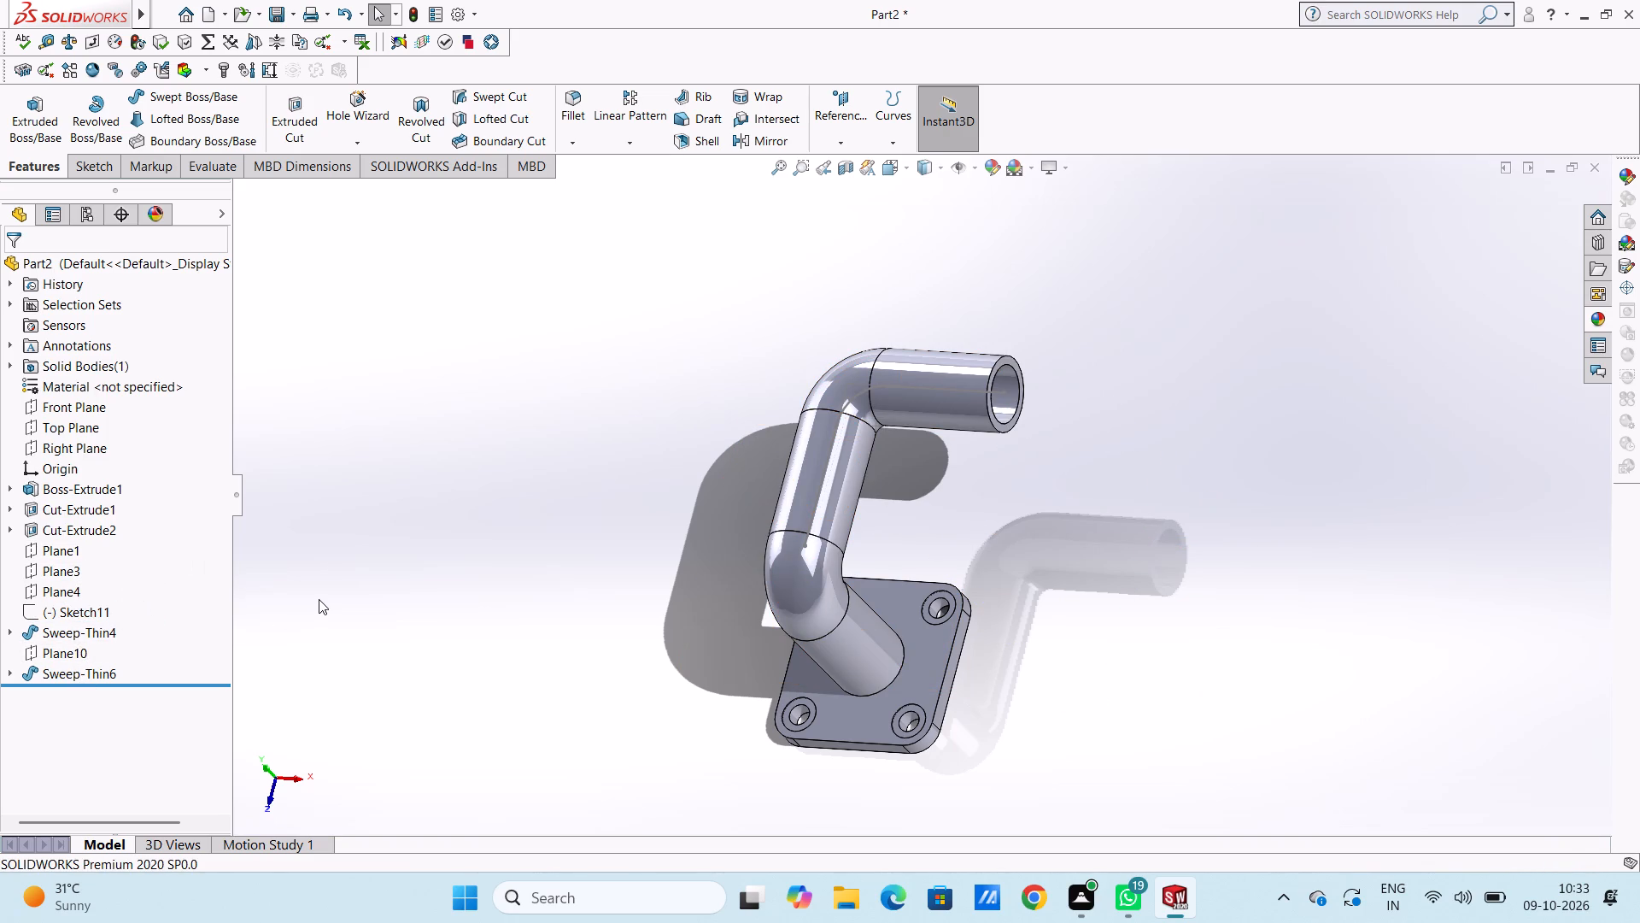
# Examine the flanged, bent pipe from several angles and from the Top view.
pyautogui.moveTo(372, 480); pyautogui.dragTo(373, 488)
pyautogui.moveTo(375, 488); pyautogui.dragTo(348, 459, button='middle')
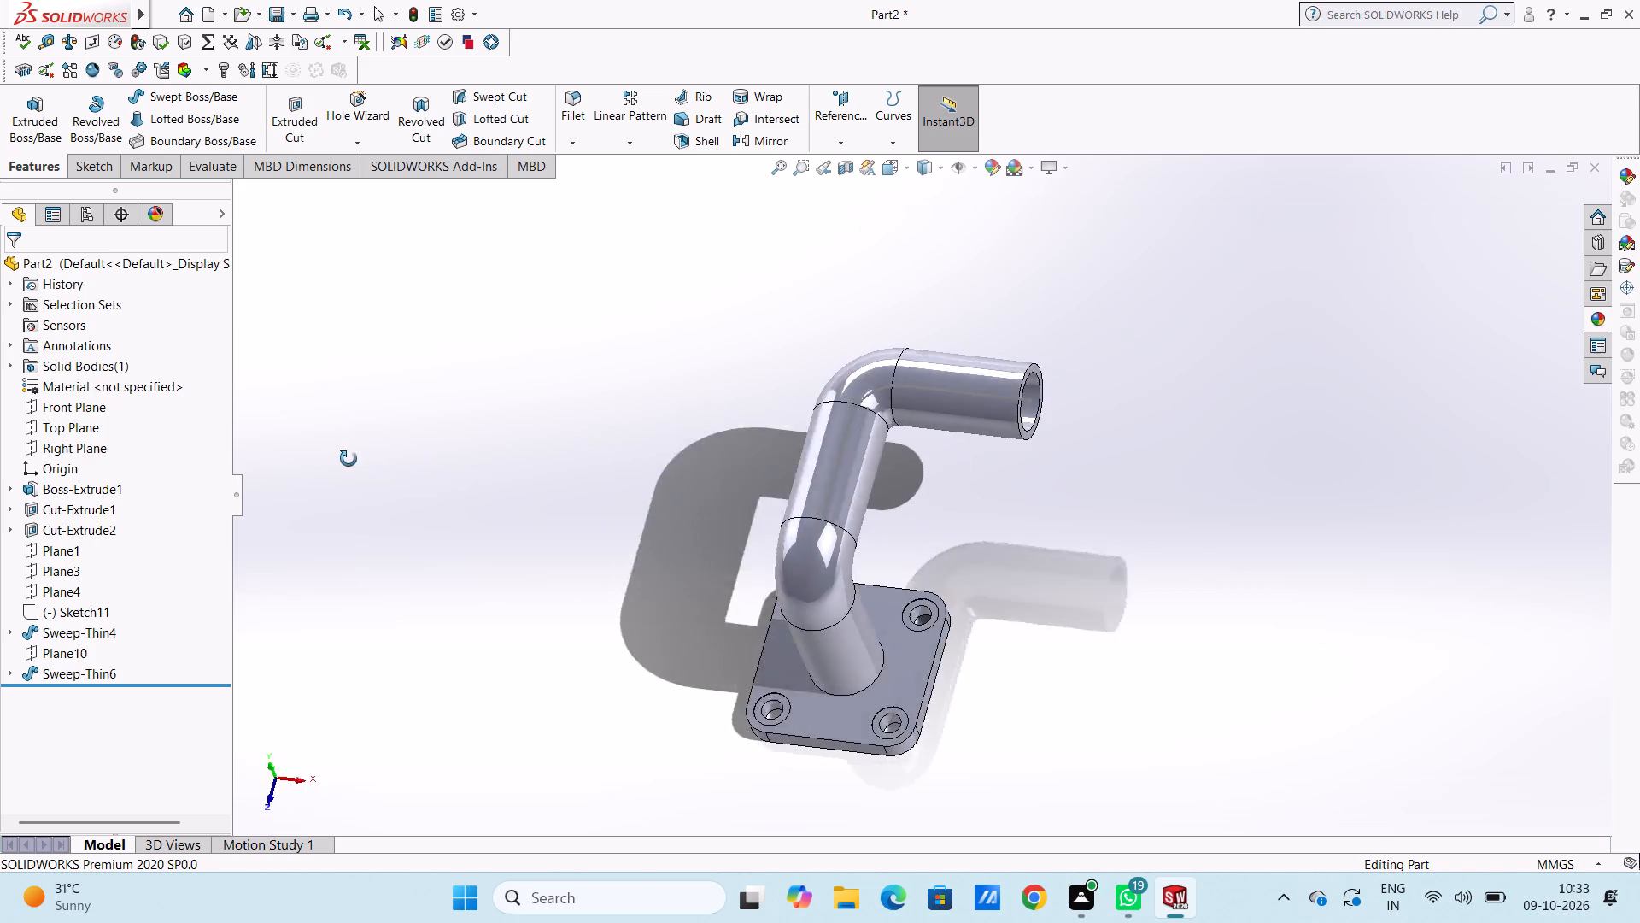
pyautogui.moveTo(348, 459); pyautogui.dragTo(337, 459, button='middle')
pyautogui.moveTo(507, 495); pyautogui.dragTo(507, 414, button='middle')
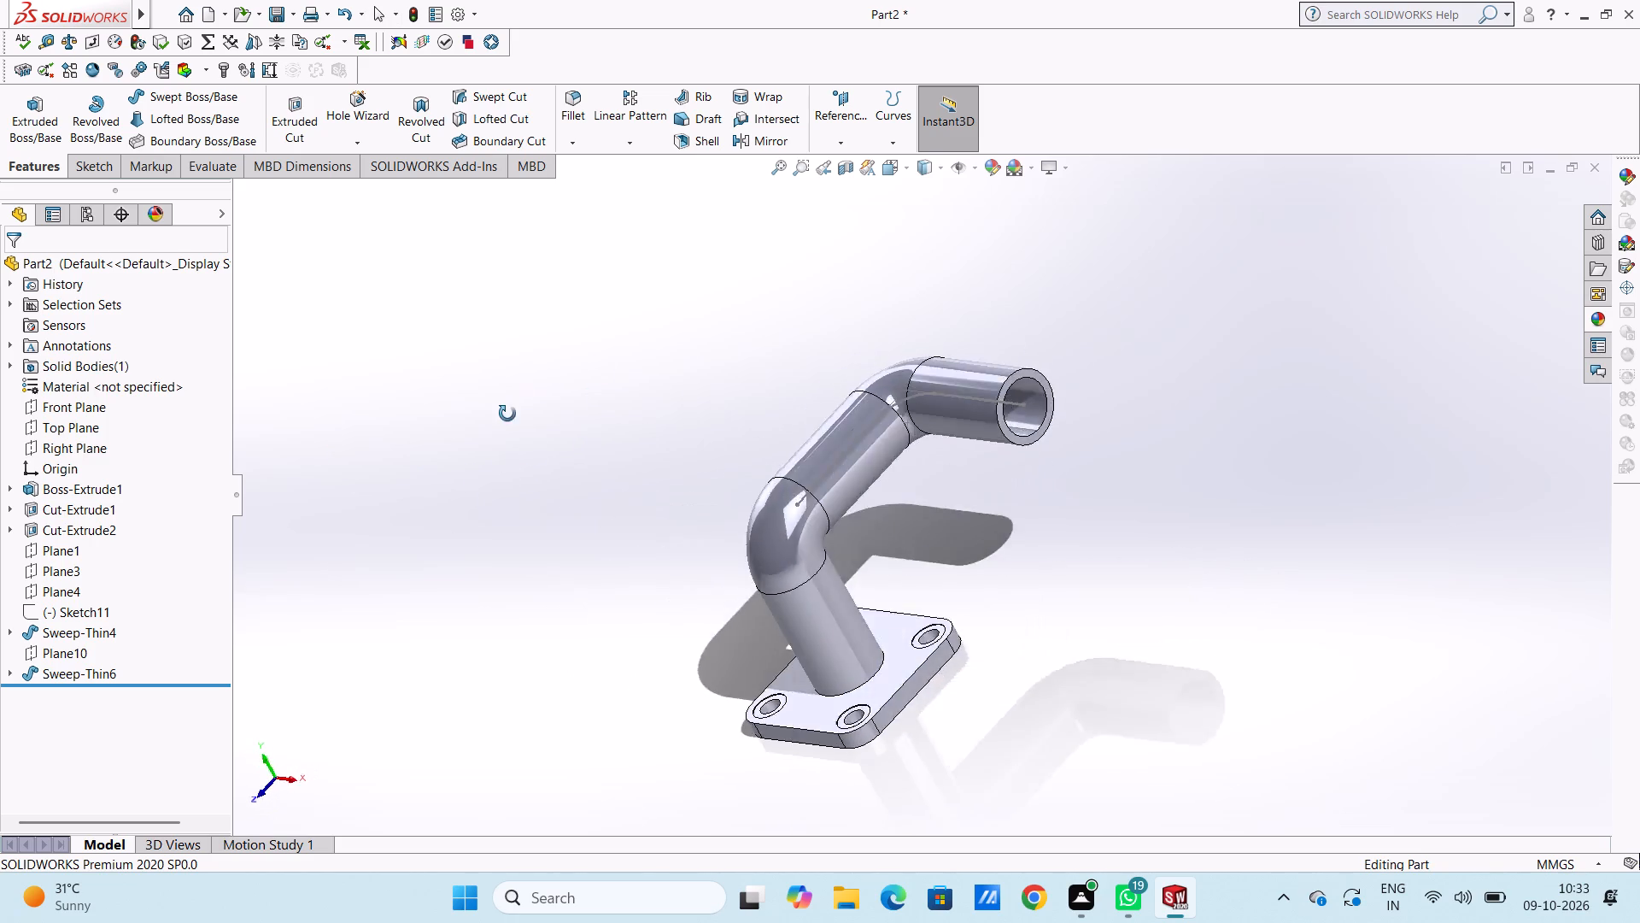
pyautogui.moveTo(507, 414); pyautogui.dragTo(578, 507, button='middle')
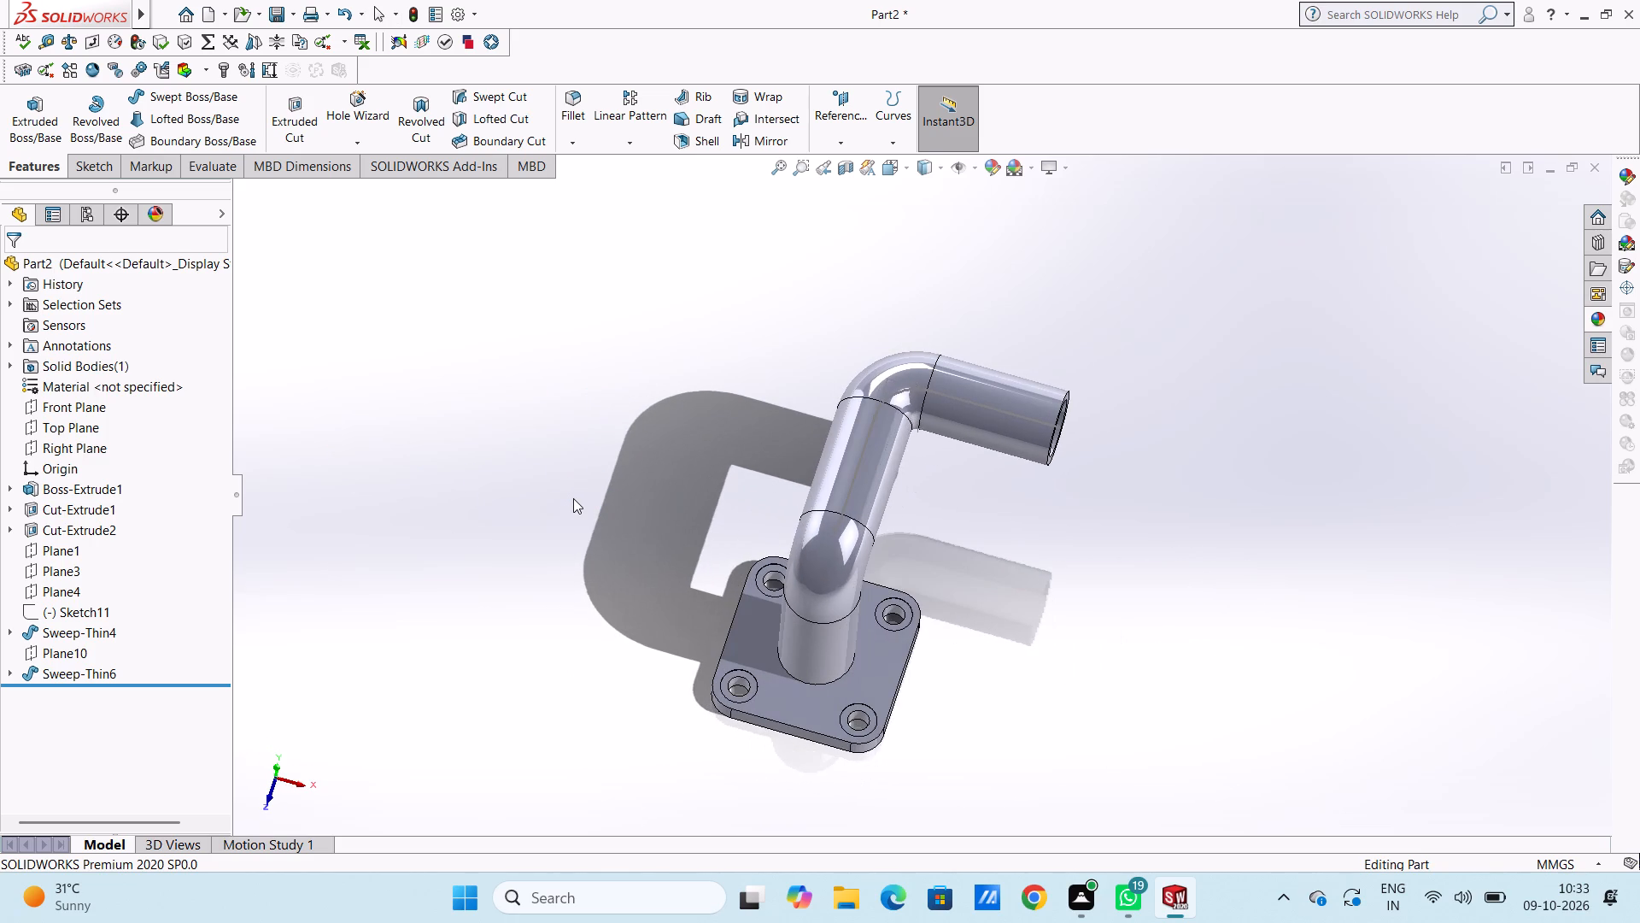
pyautogui.hotkey('ctrl', '5')
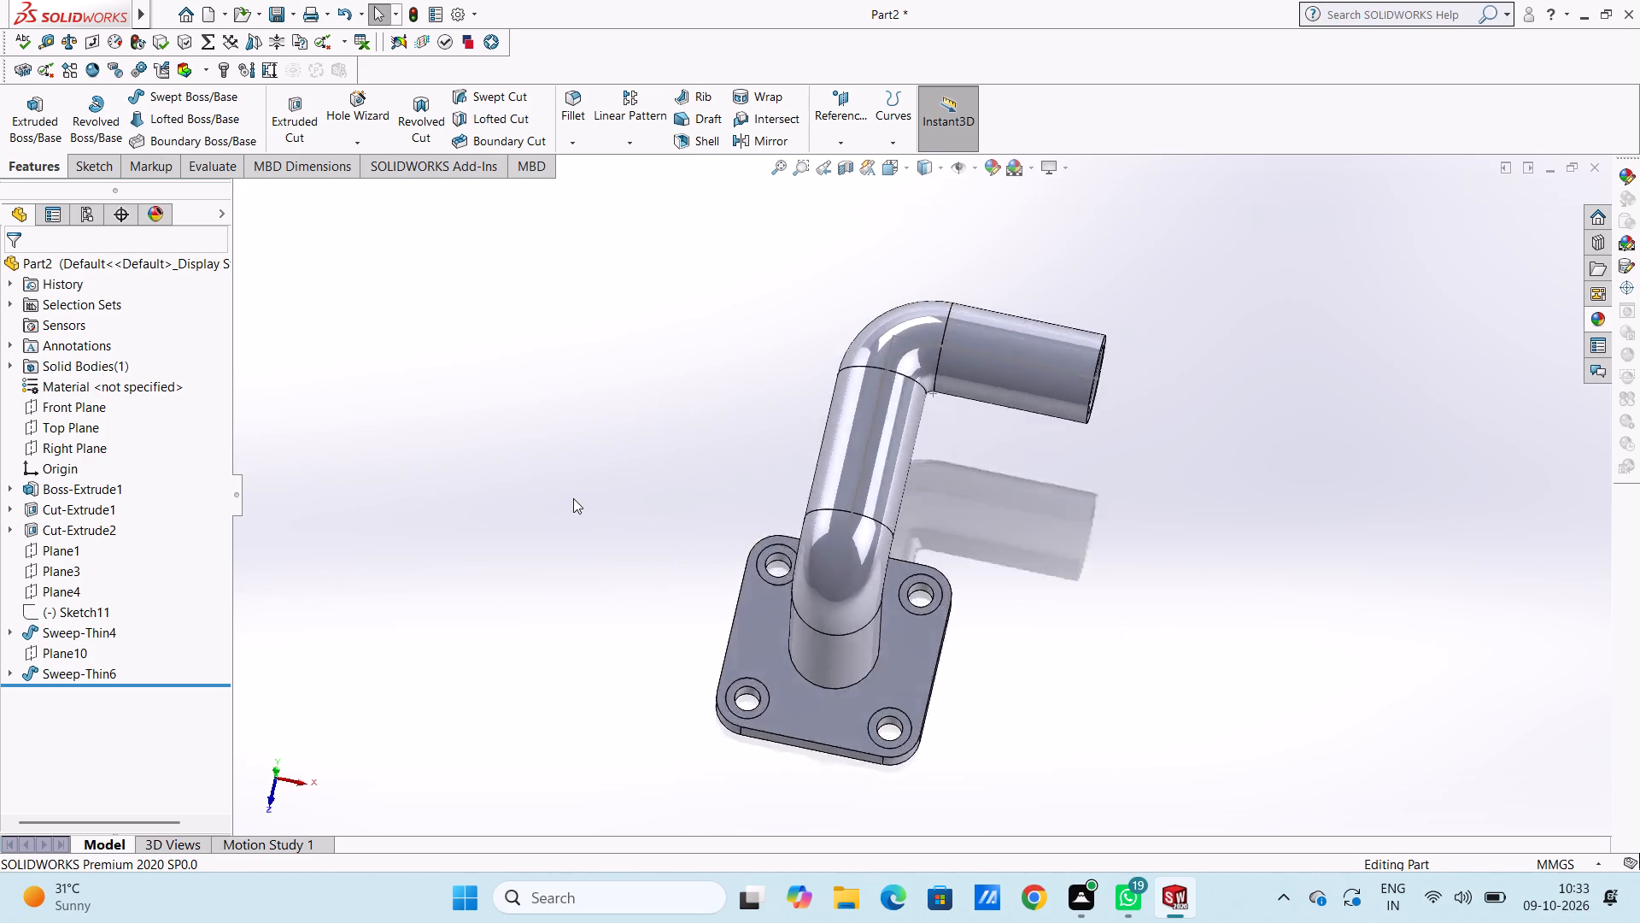
pyautogui.scroll(3, 573, 498)
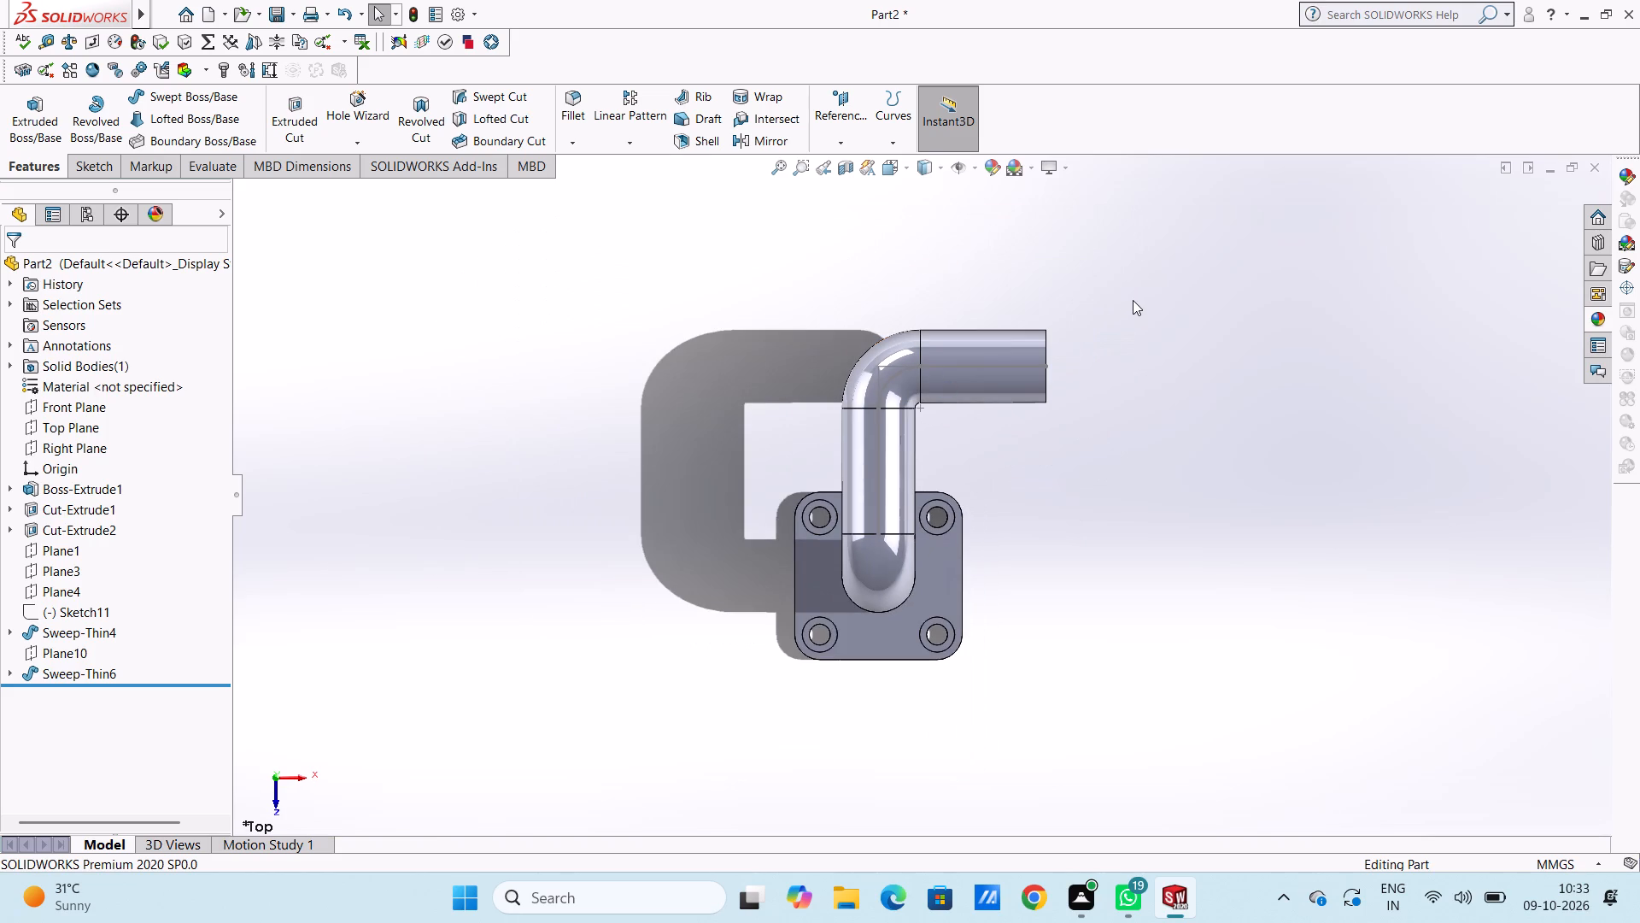
pyautogui.scroll(-1, 1058, 337)
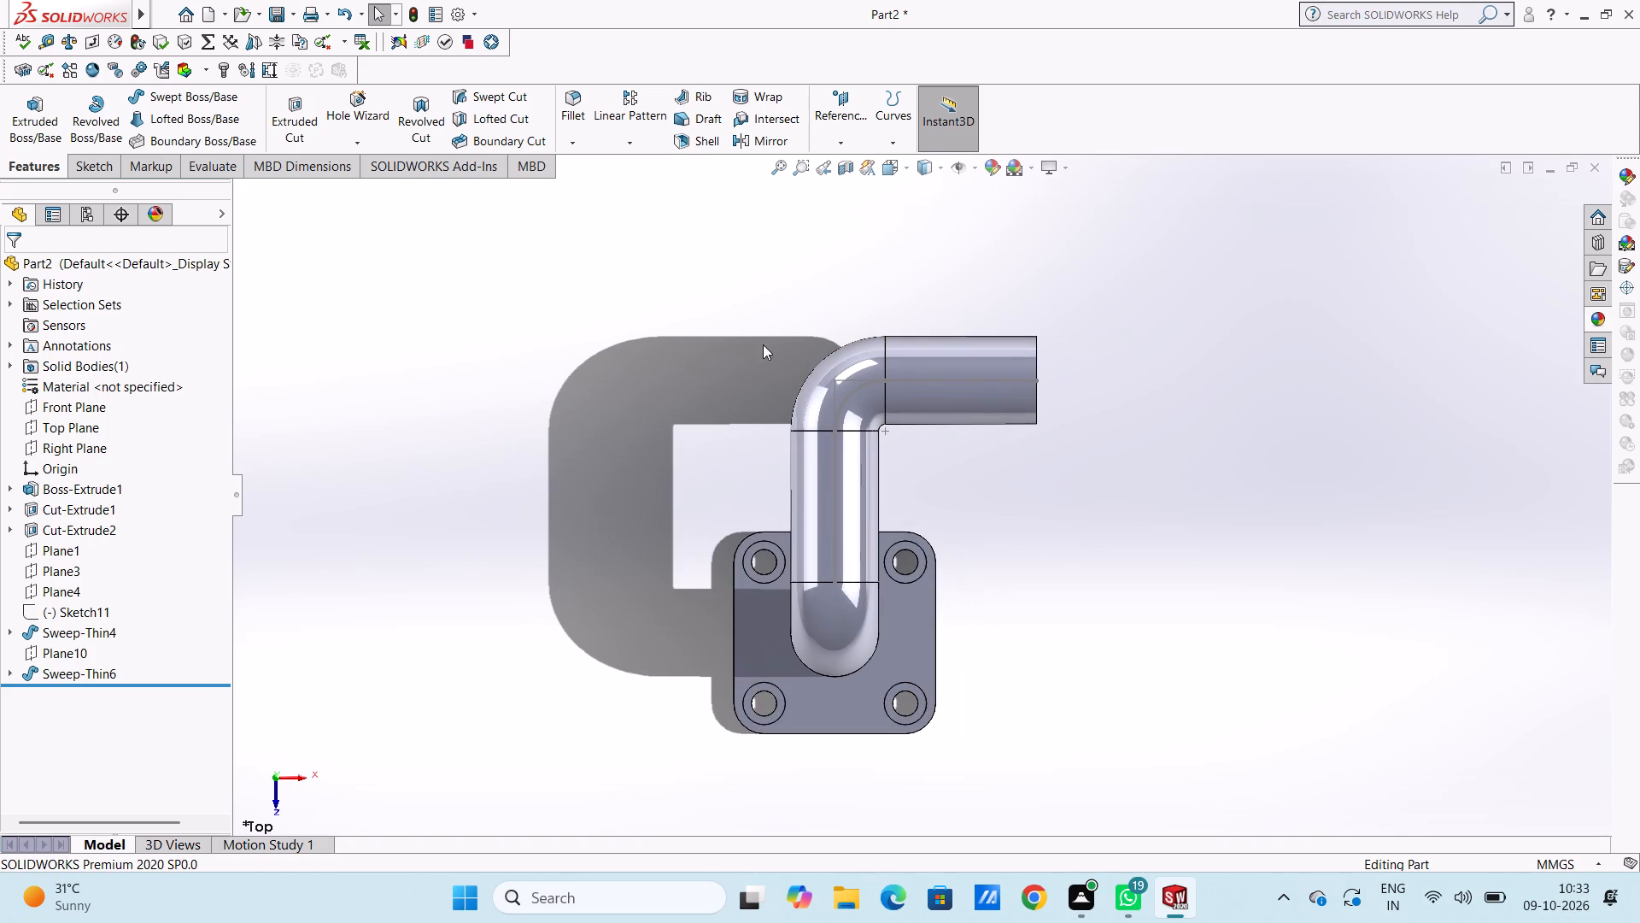
# Create a reference plane offset 250 mm from Front Plane, with the offset flipped towards the pipe's upper run.
pyautogui.click(848, 100)
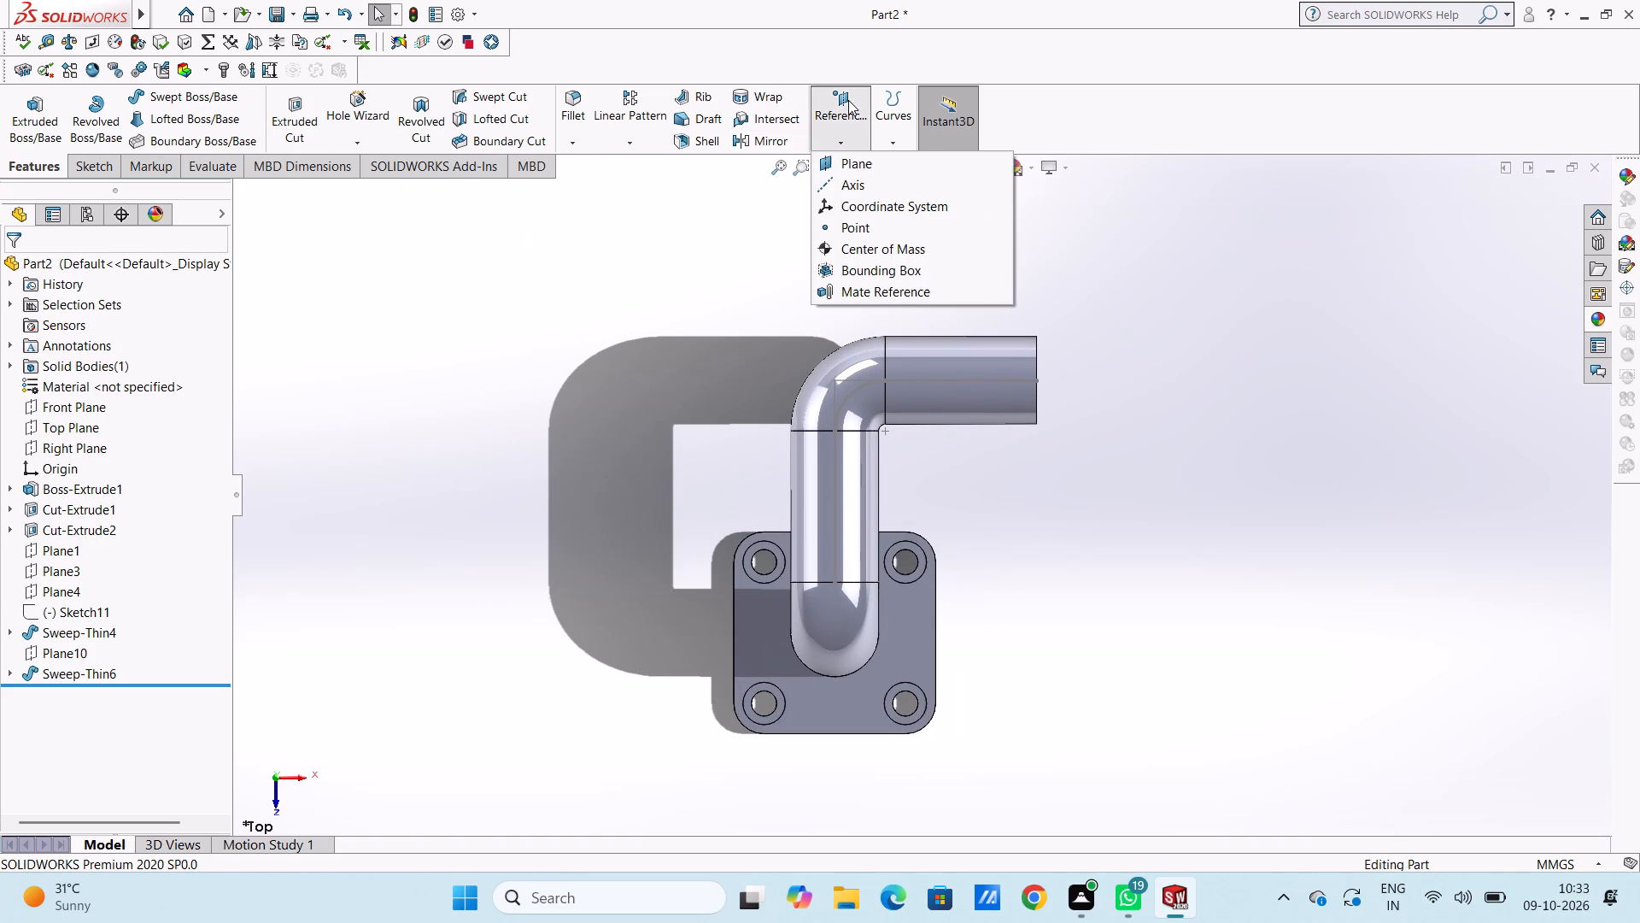
pyautogui.click(847, 168)
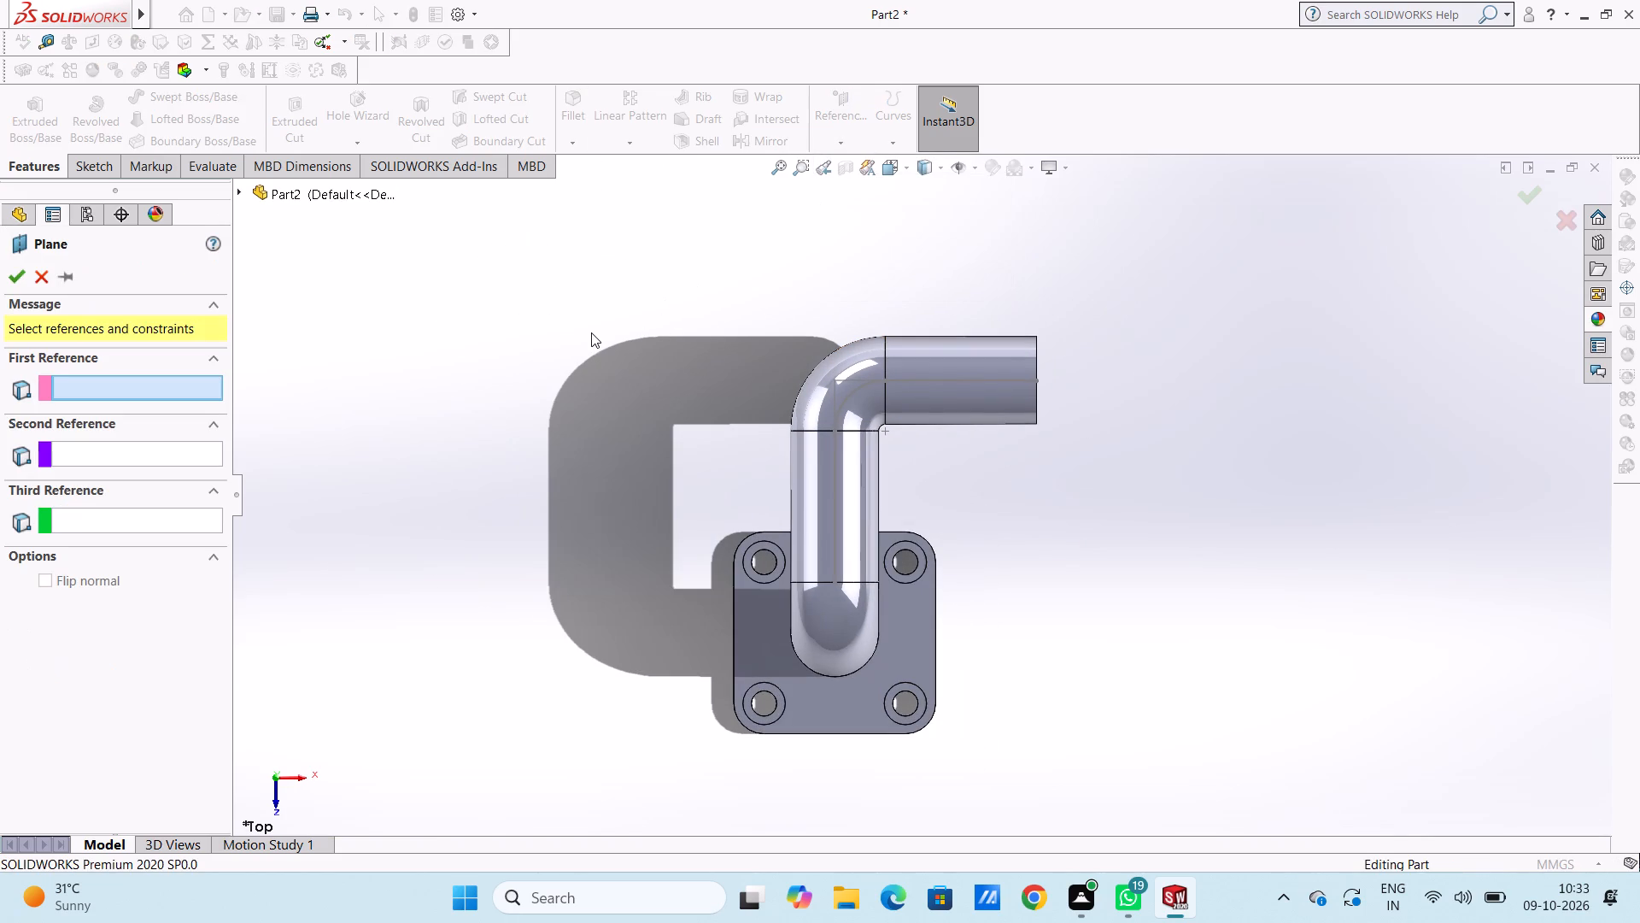
pyautogui.click(345, 188)
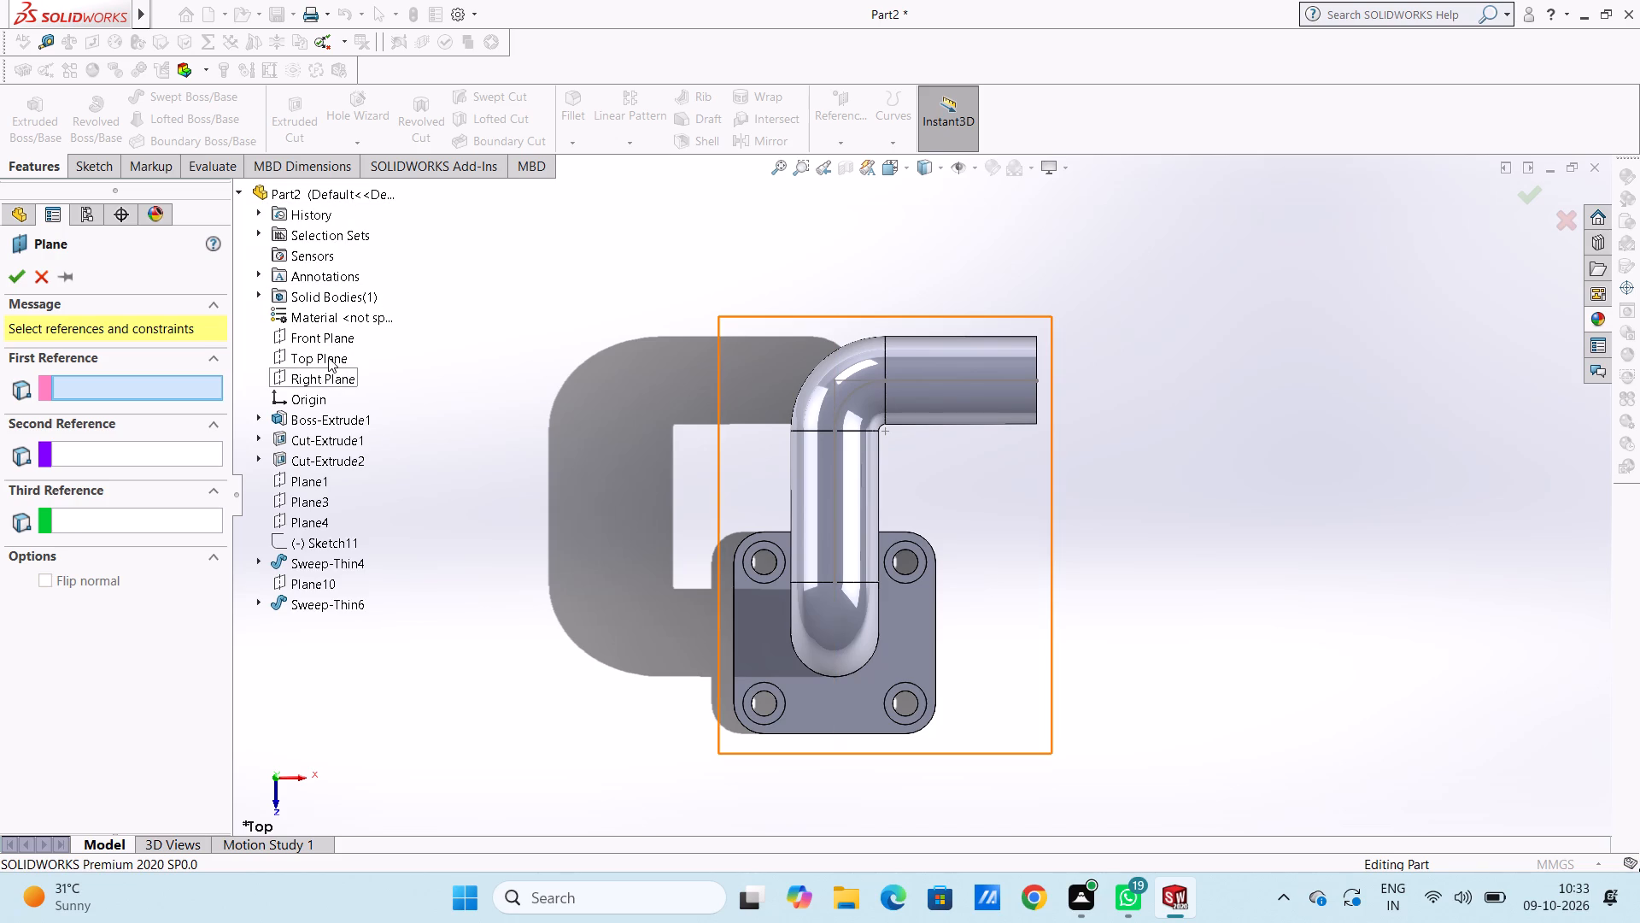
pyautogui.click(334, 338)
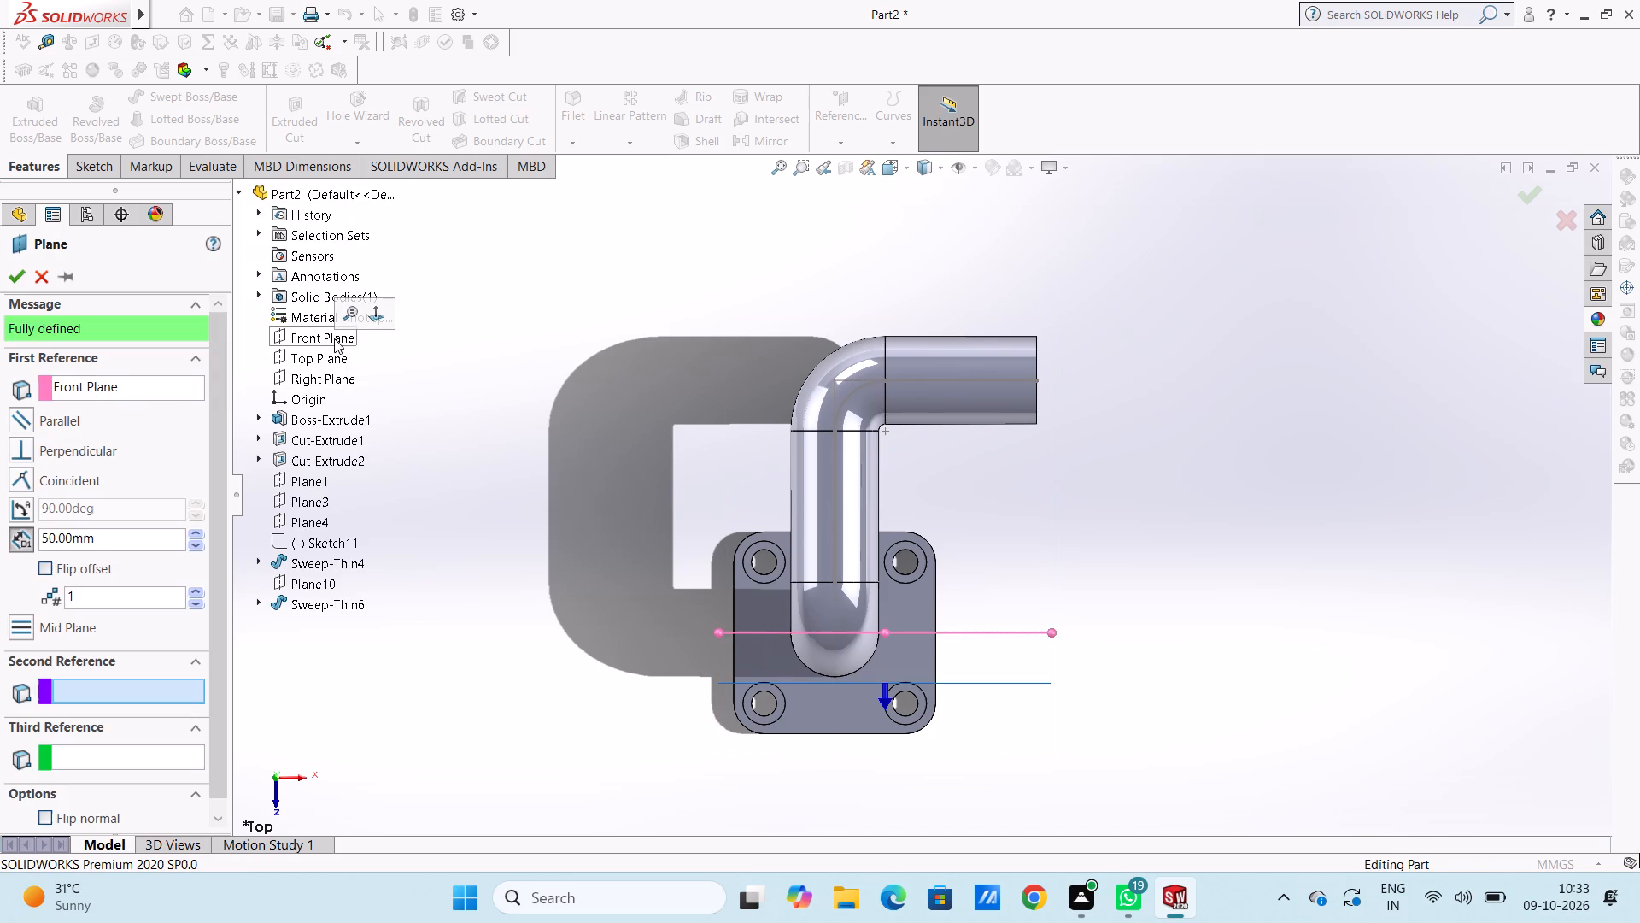
pyautogui.doubleClick(112, 538)
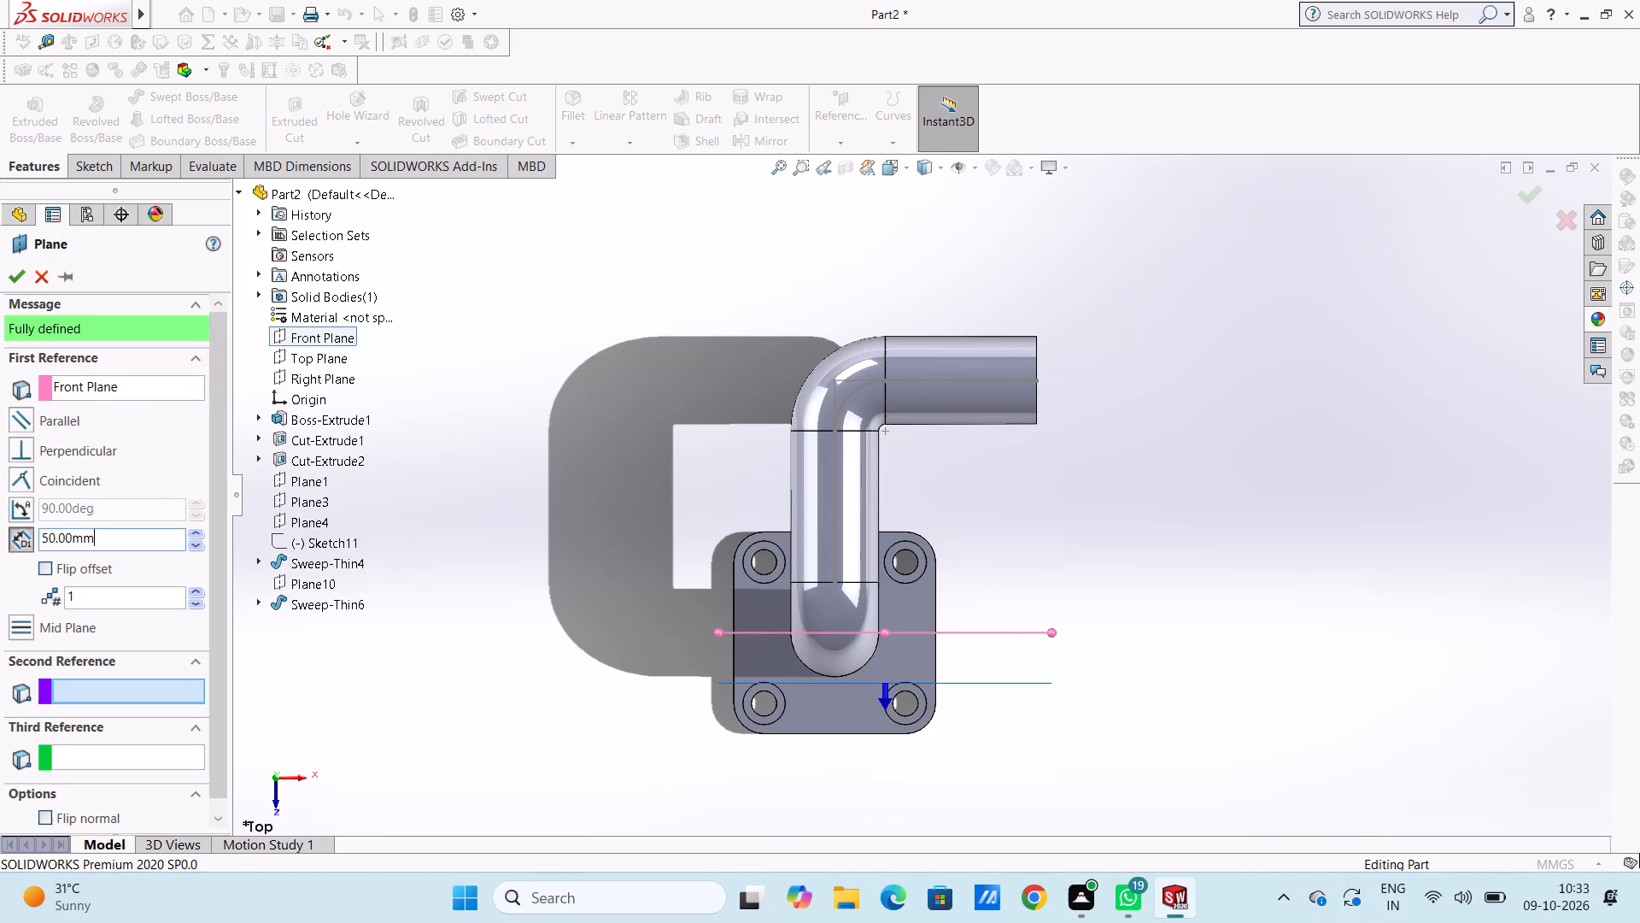
pyautogui.write('250')
pyautogui.press('Return')
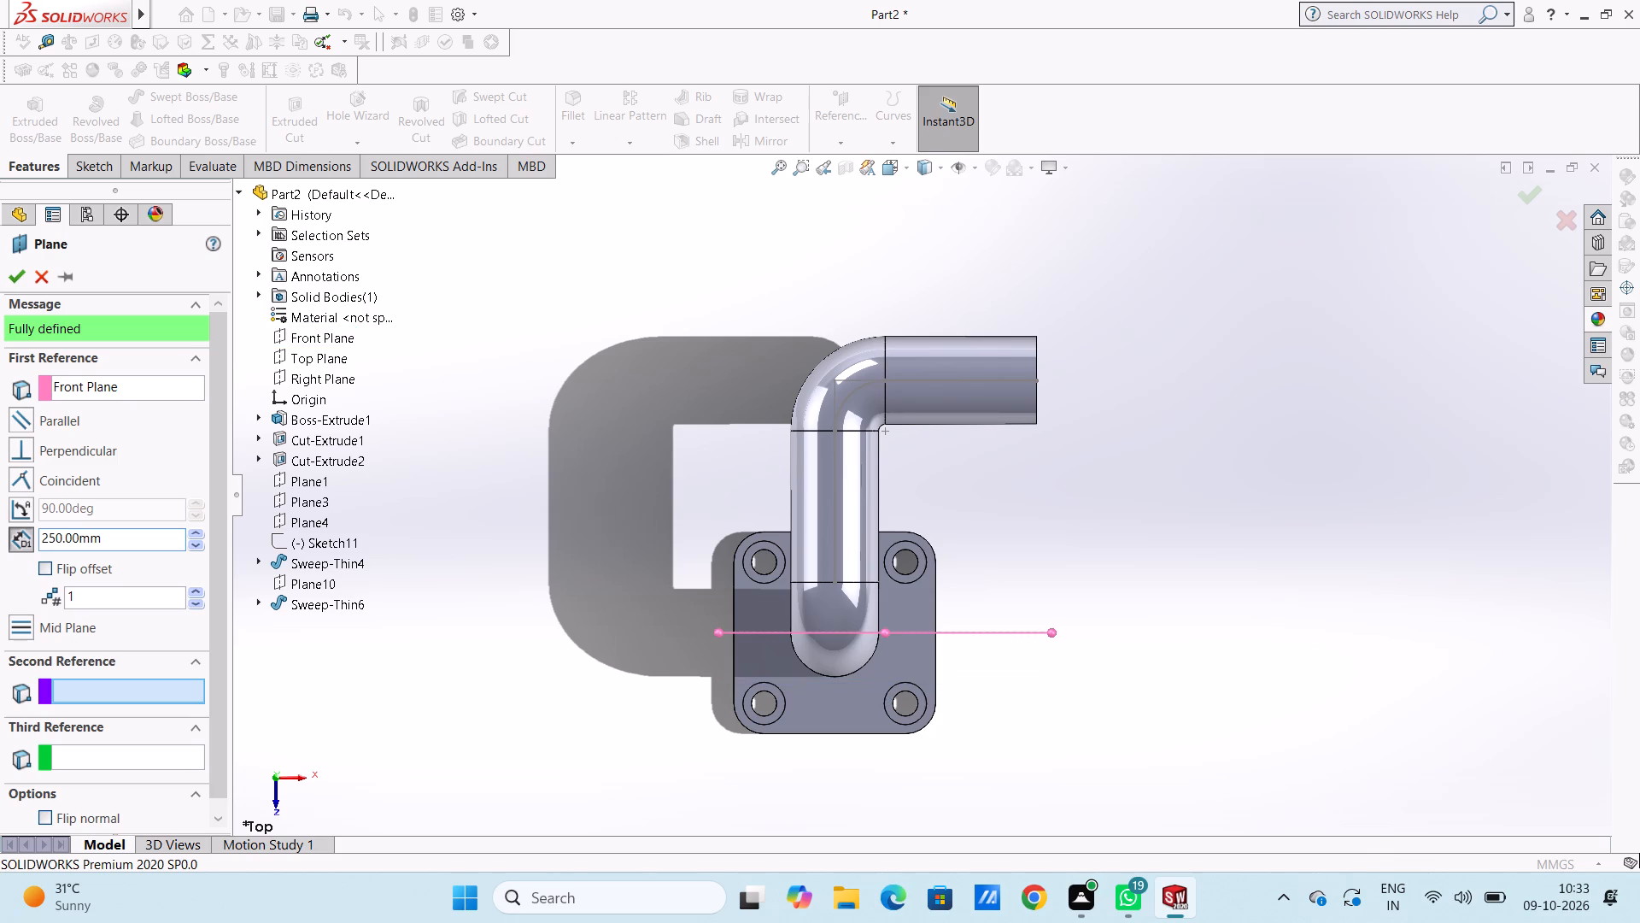
pyautogui.click(41, 571)
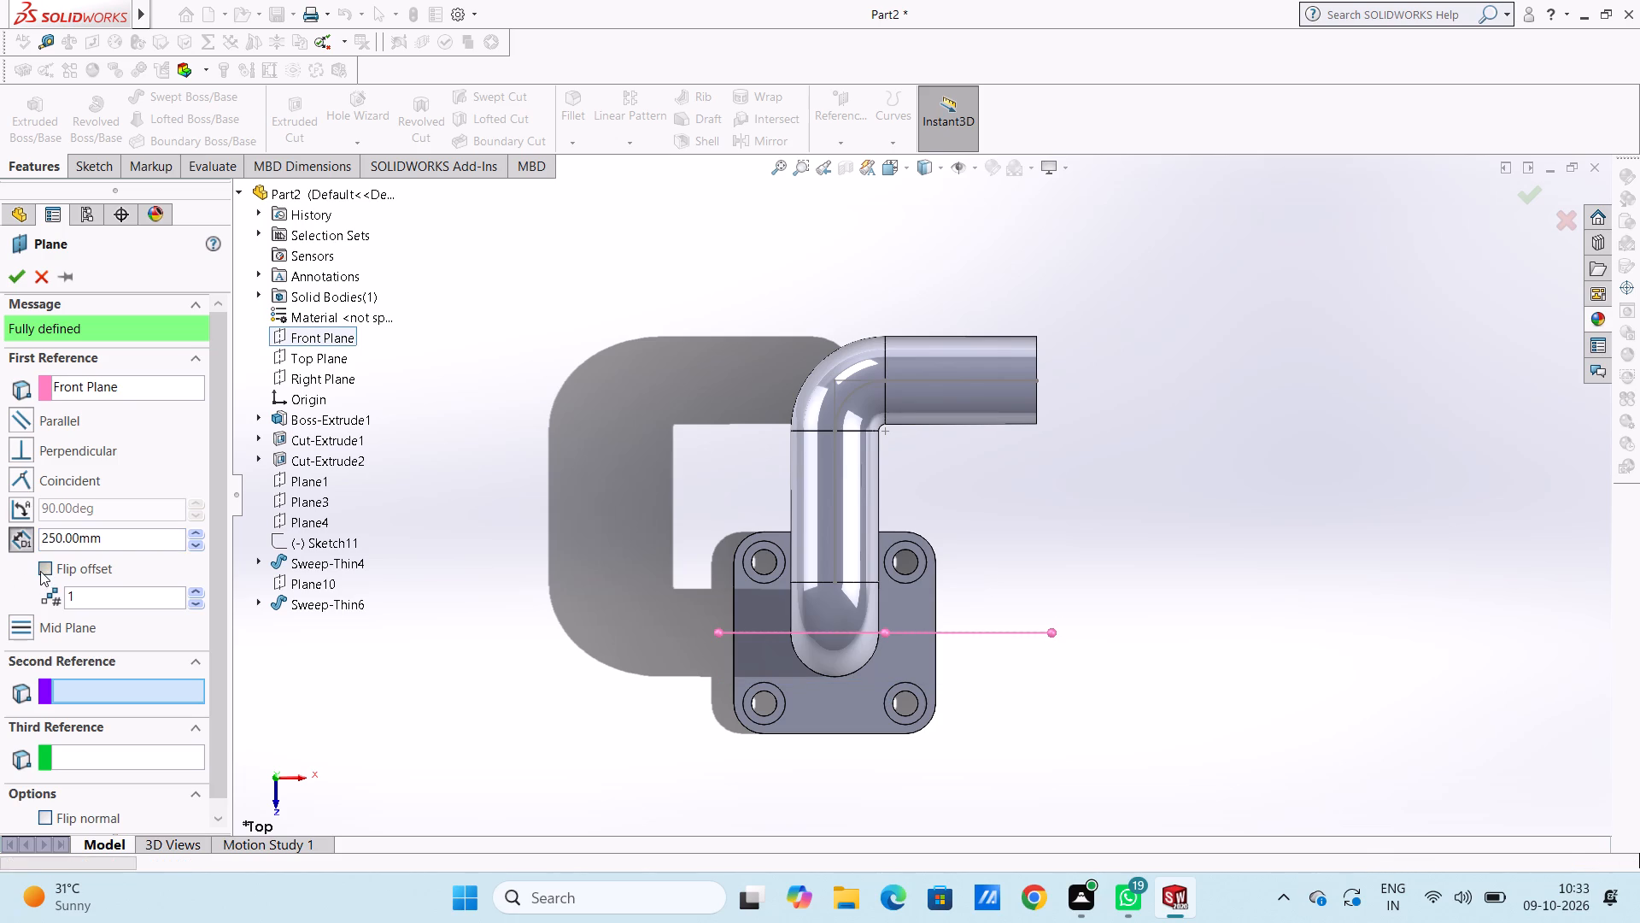
pyautogui.moveTo(653, 329); pyautogui.dragTo(610, 333, button='middle')
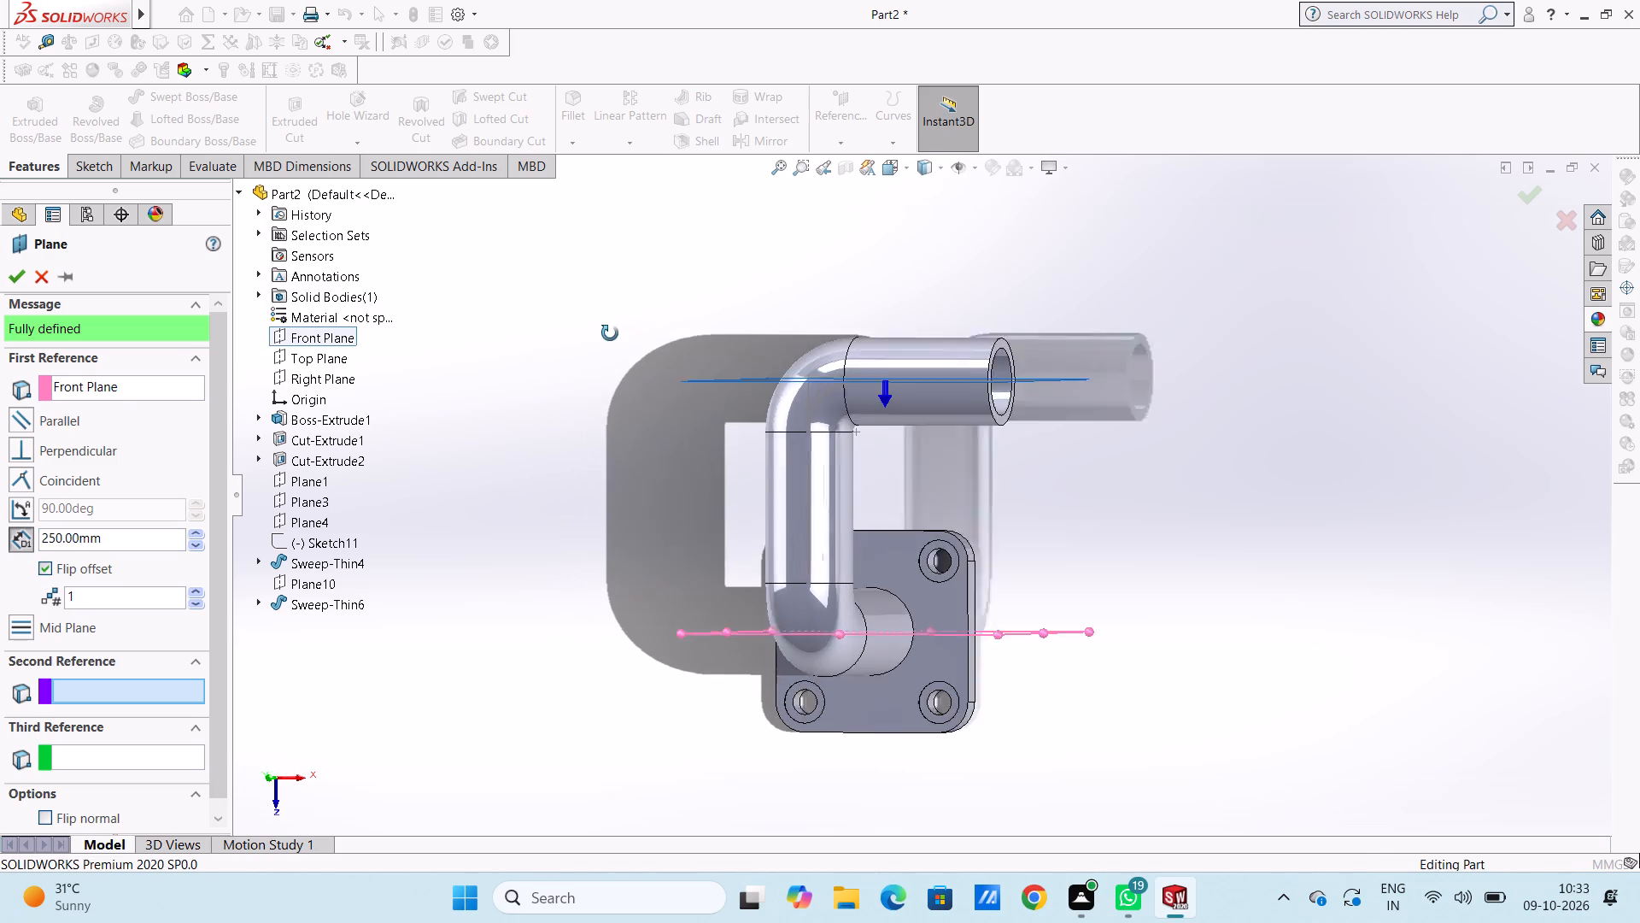
pyautogui.moveTo(610, 333); pyautogui.dragTo(519, 326, button='middle')
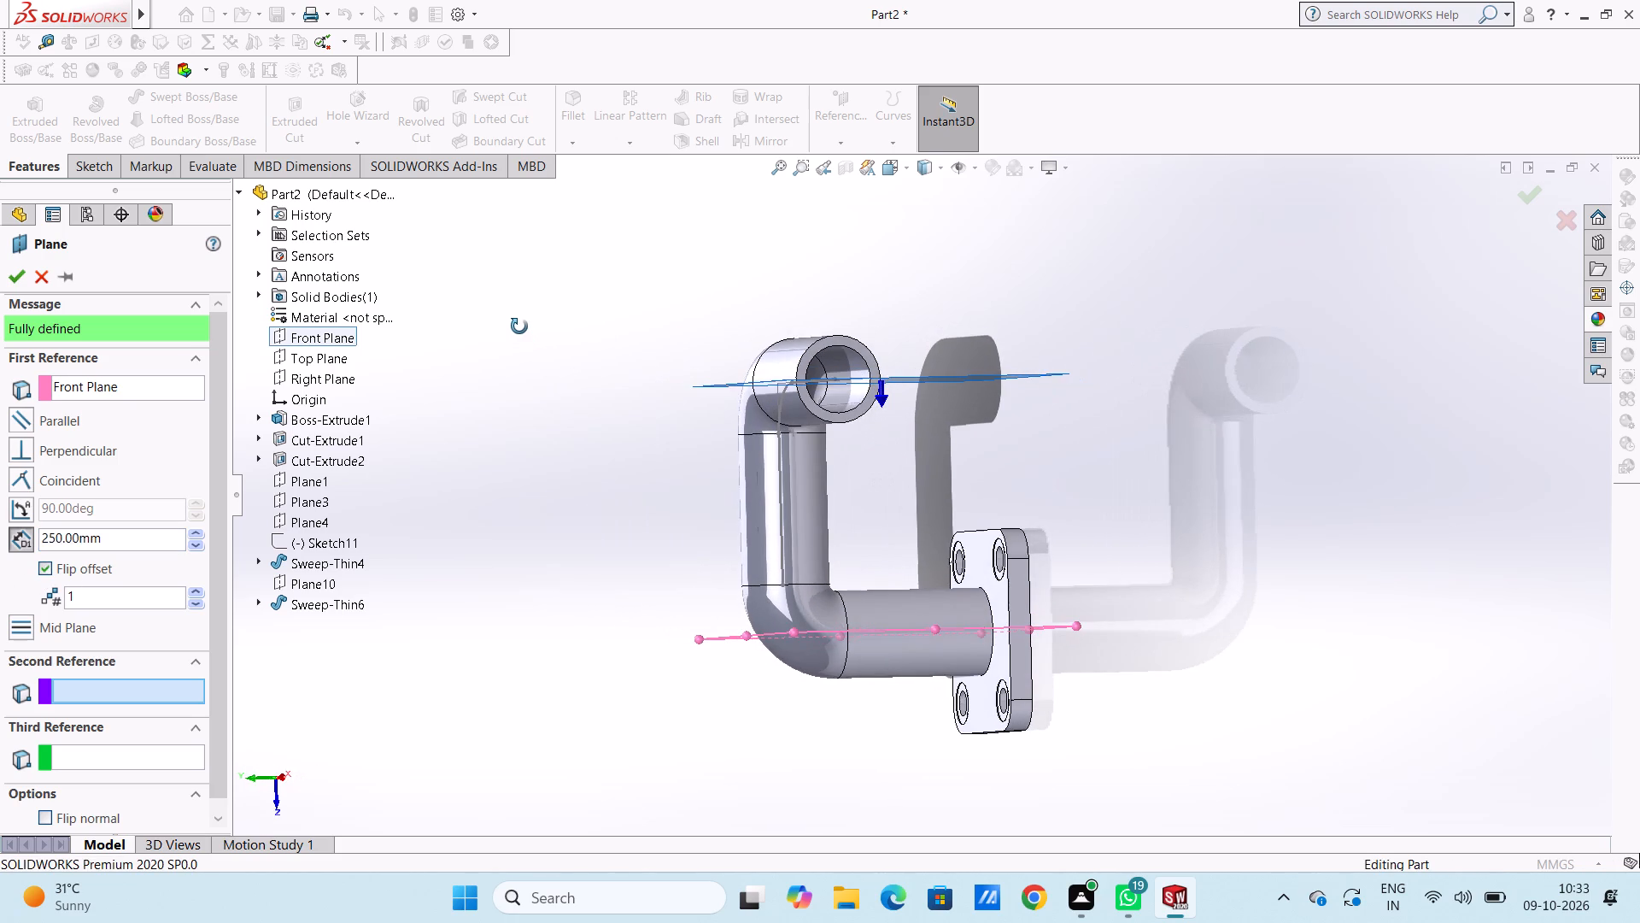
pyautogui.moveTo(519, 326); pyautogui.dragTo(653, 344, button='middle')
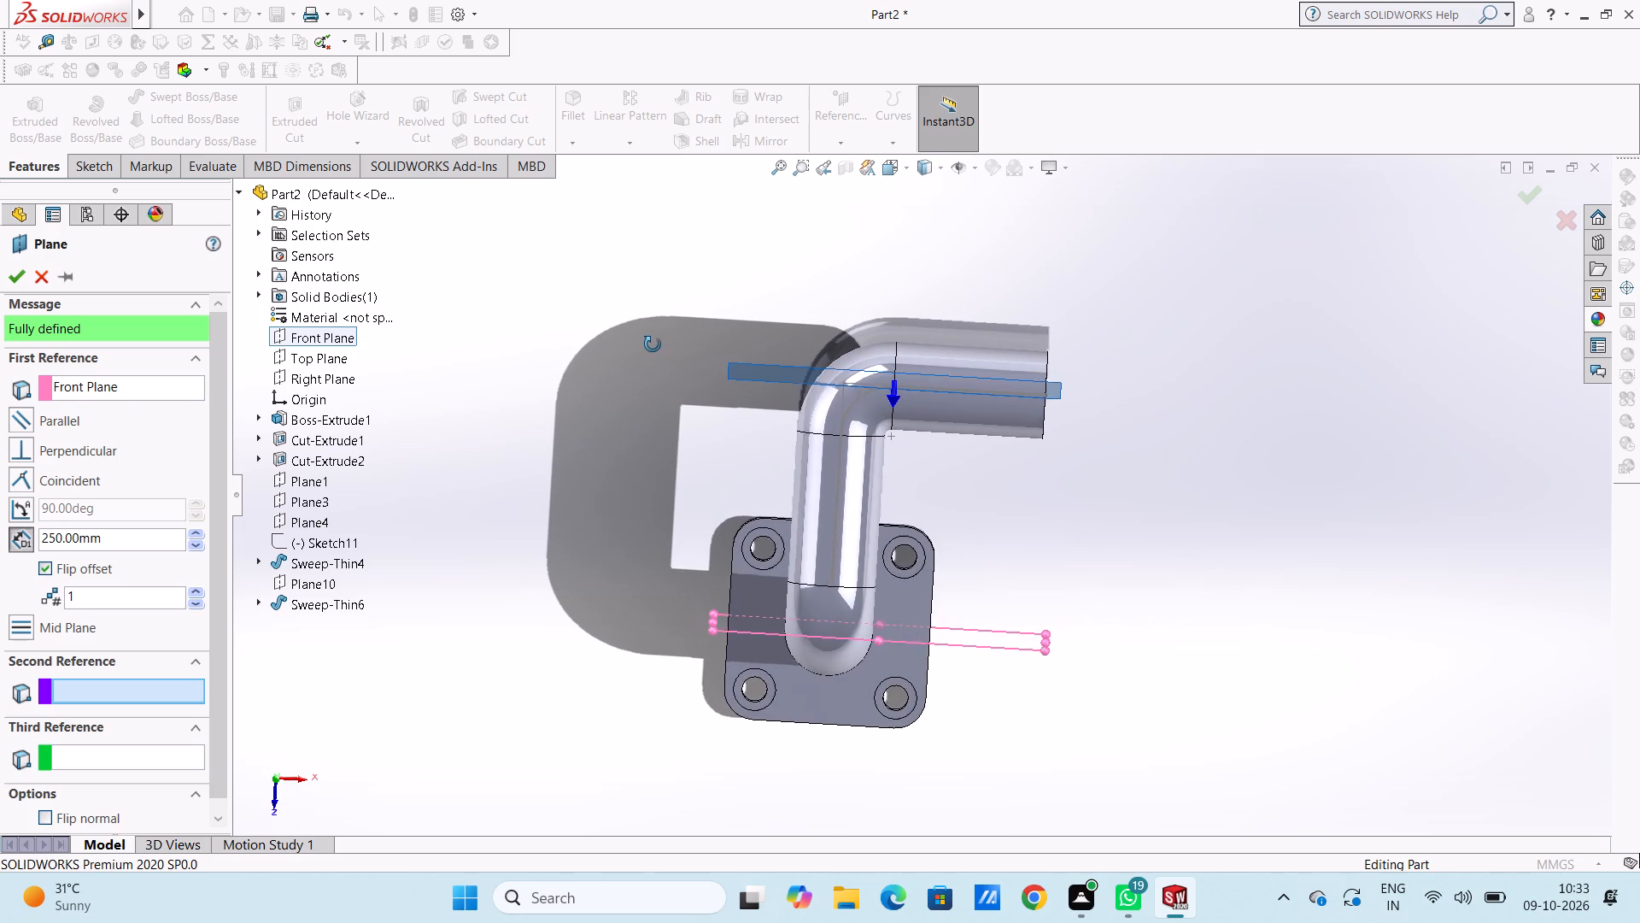
pyautogui.moveTo(653, 344); pyautogui.dragTo(653, 344, button='middle')
pyautogui.scroll(-5, 926, 373)
pyautogui.moveTo(1168, 522); pyautogui.dragTo(1172, 509, button='middle')
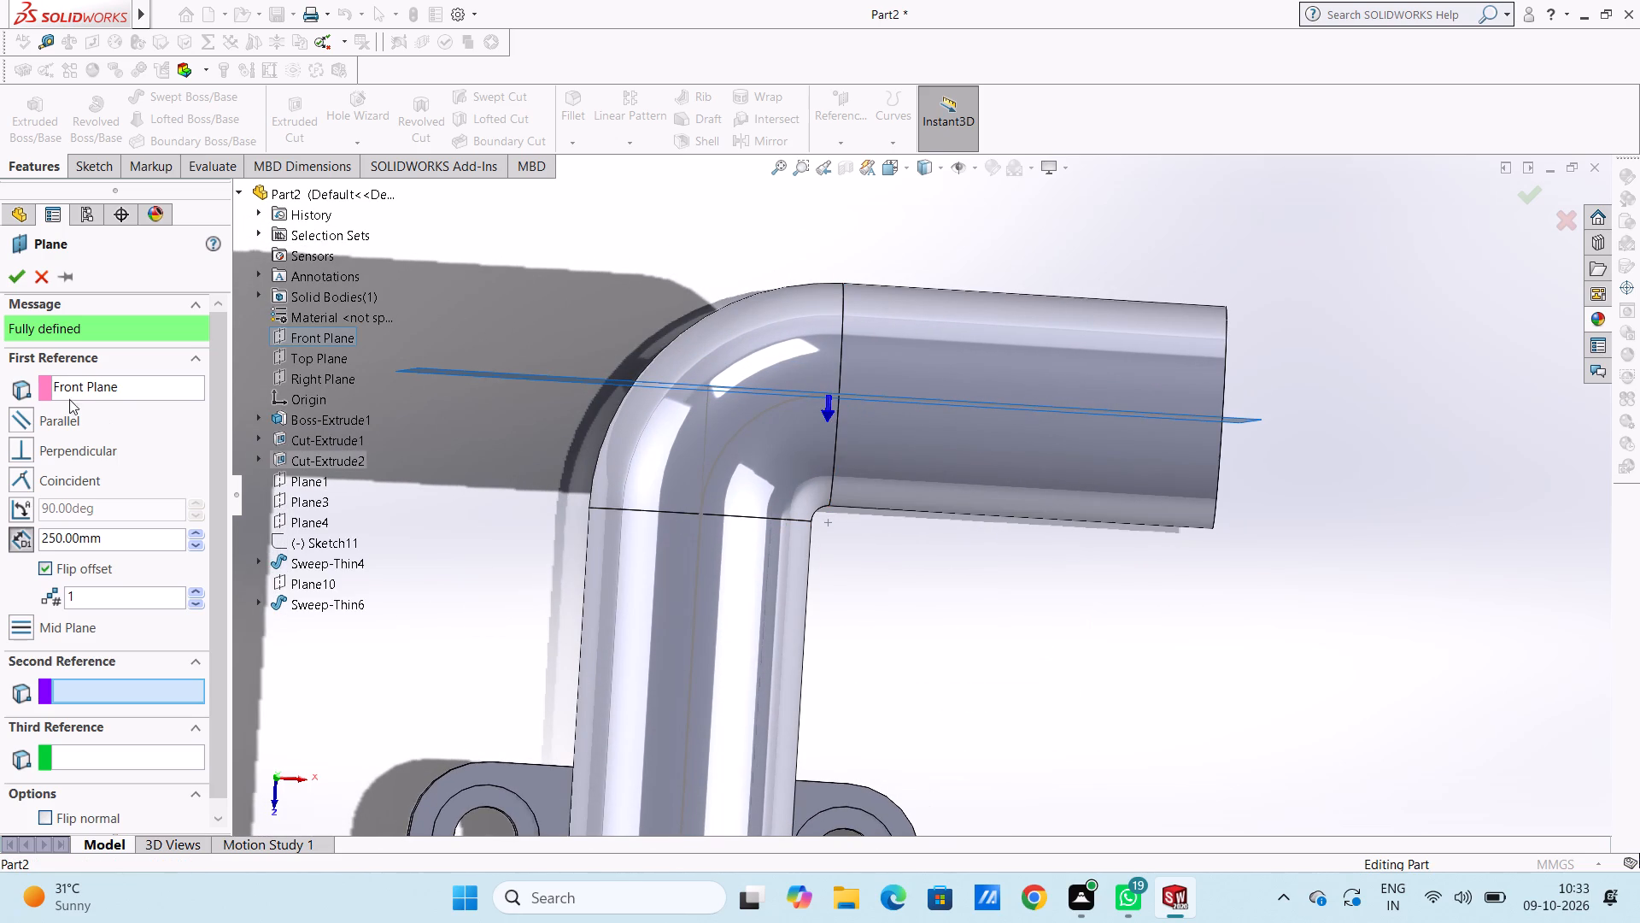
pyautogui.click(14, 276)
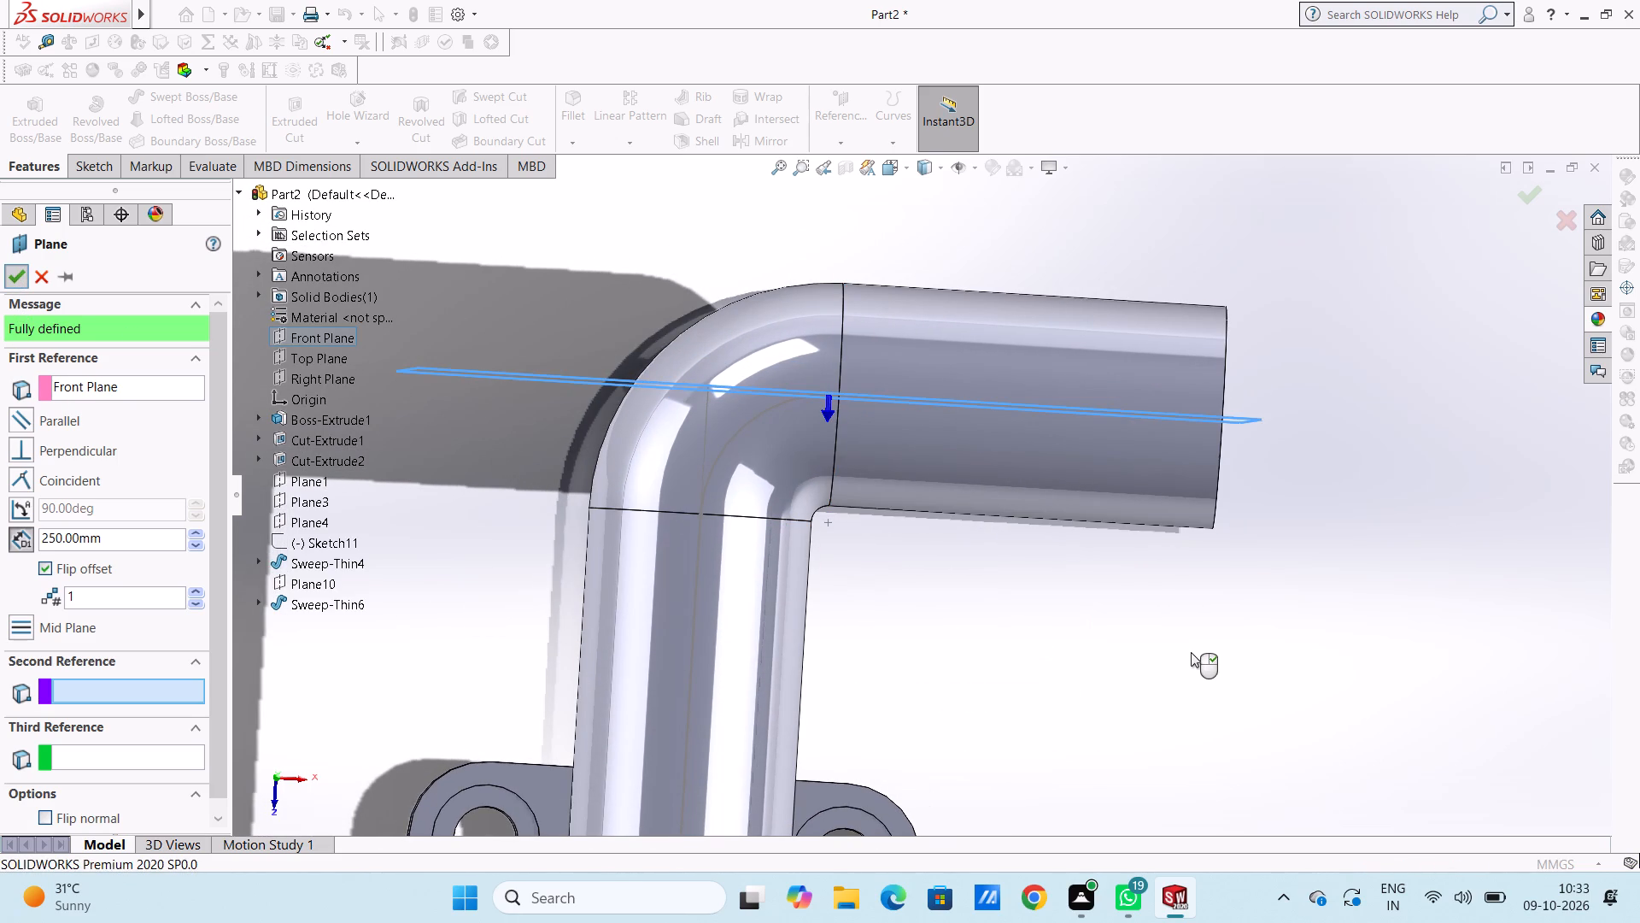
pyautogui.click(1165, 655)
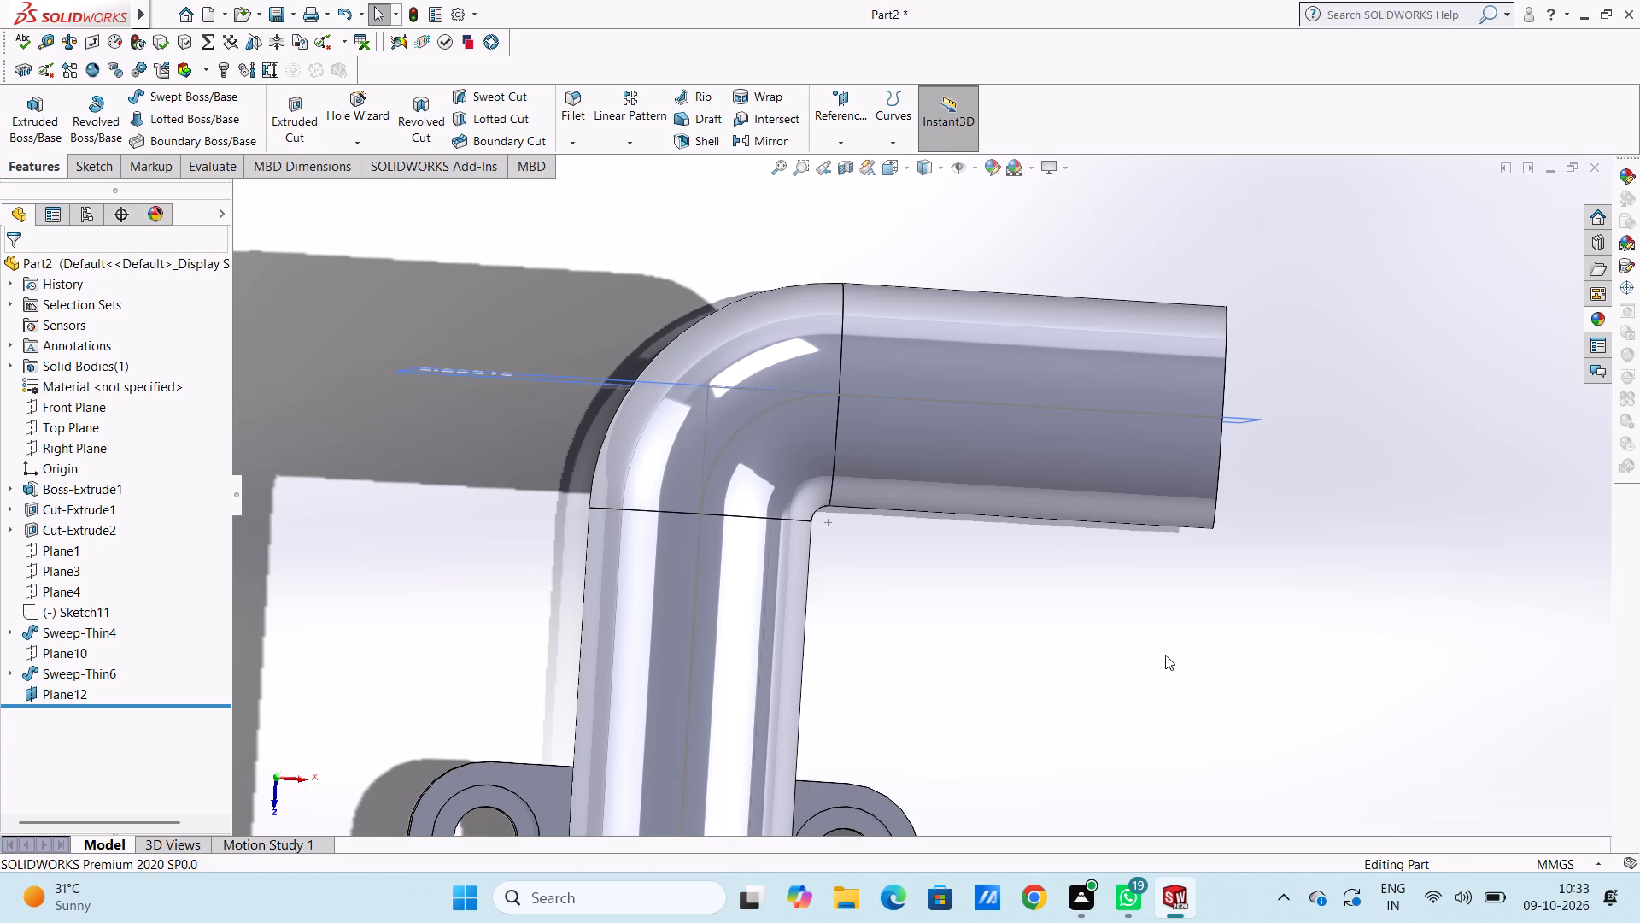
# Start a new sketch on Plane12, viewed from the front.
pyautogui.hotkey('ctrl', '5')
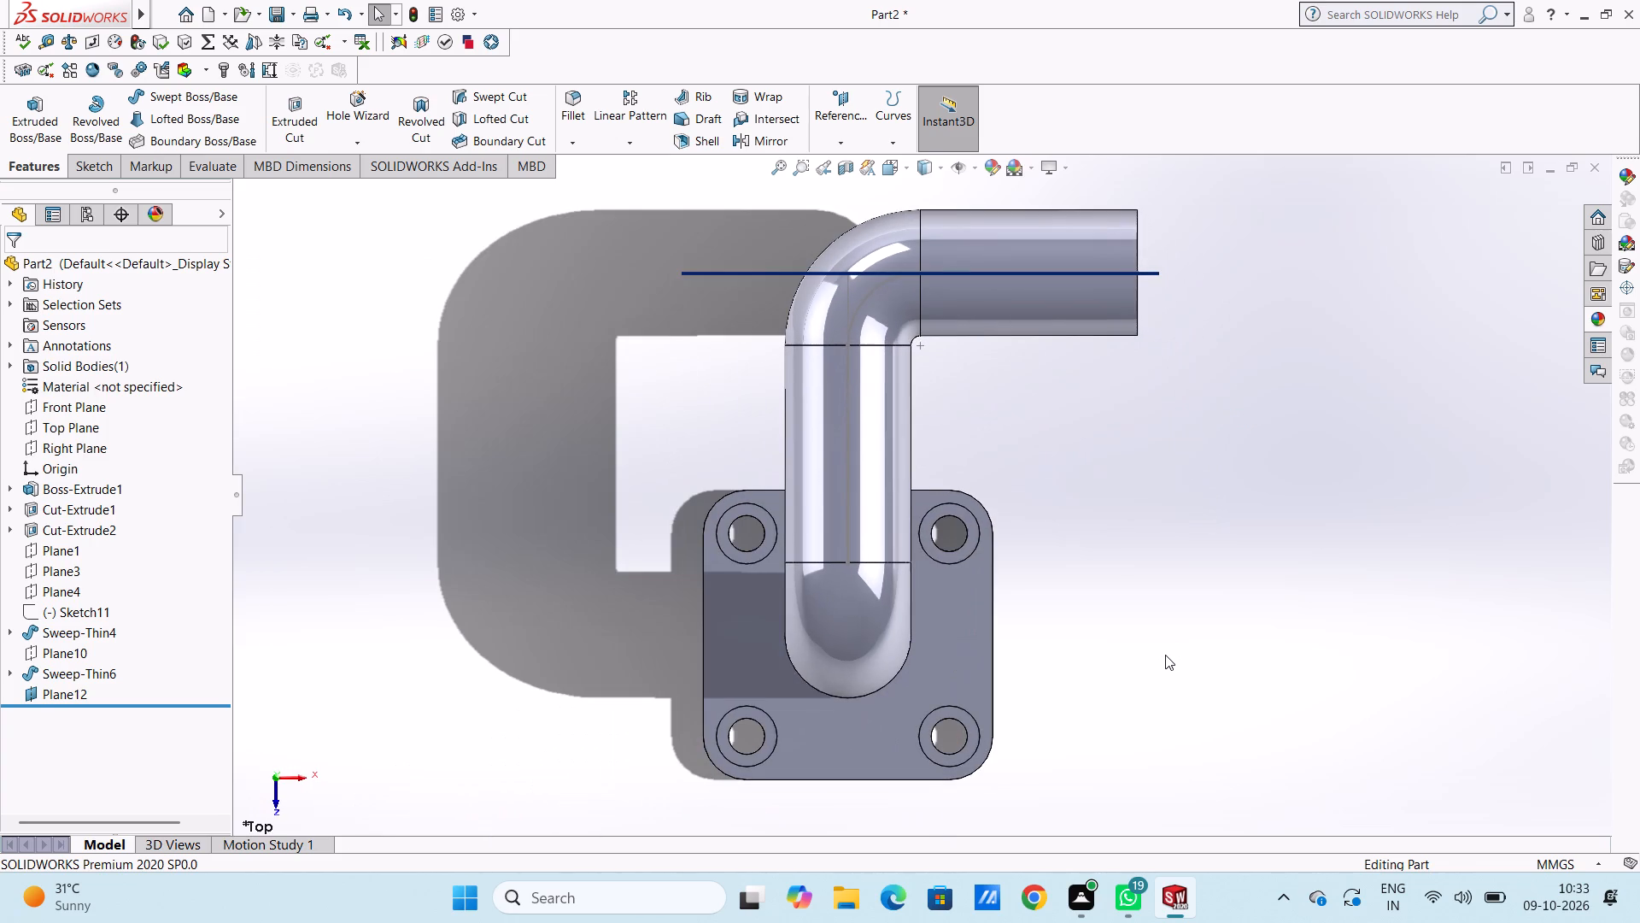
pyautogui.hotkey('ctrl', '1')
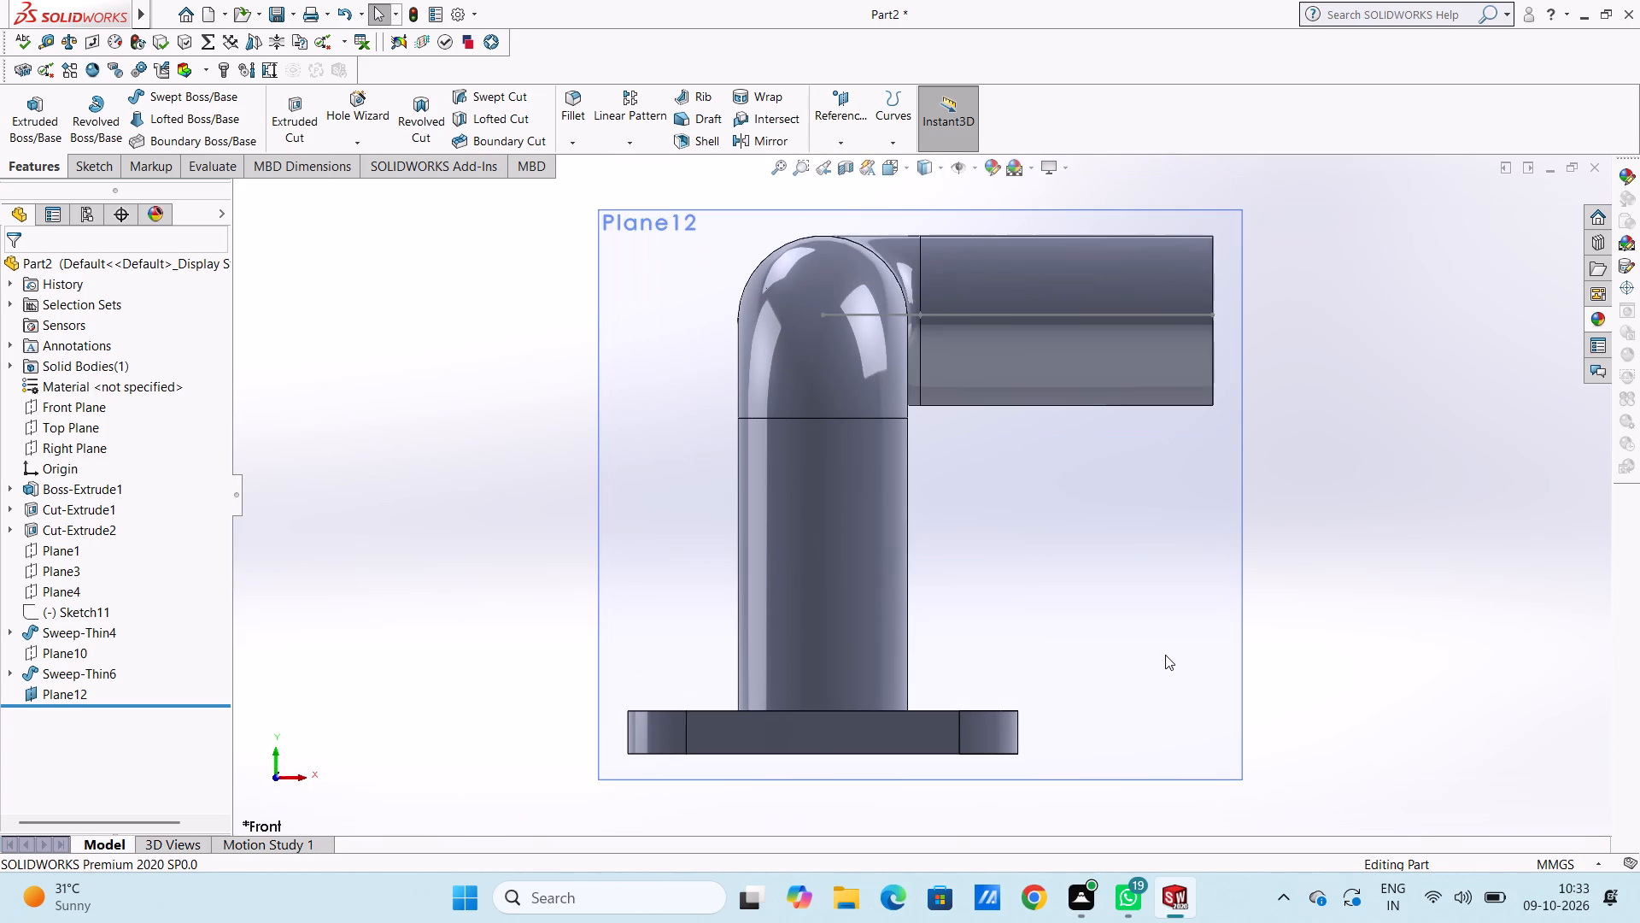
pyautogui.scroll(6, 1164, 655)
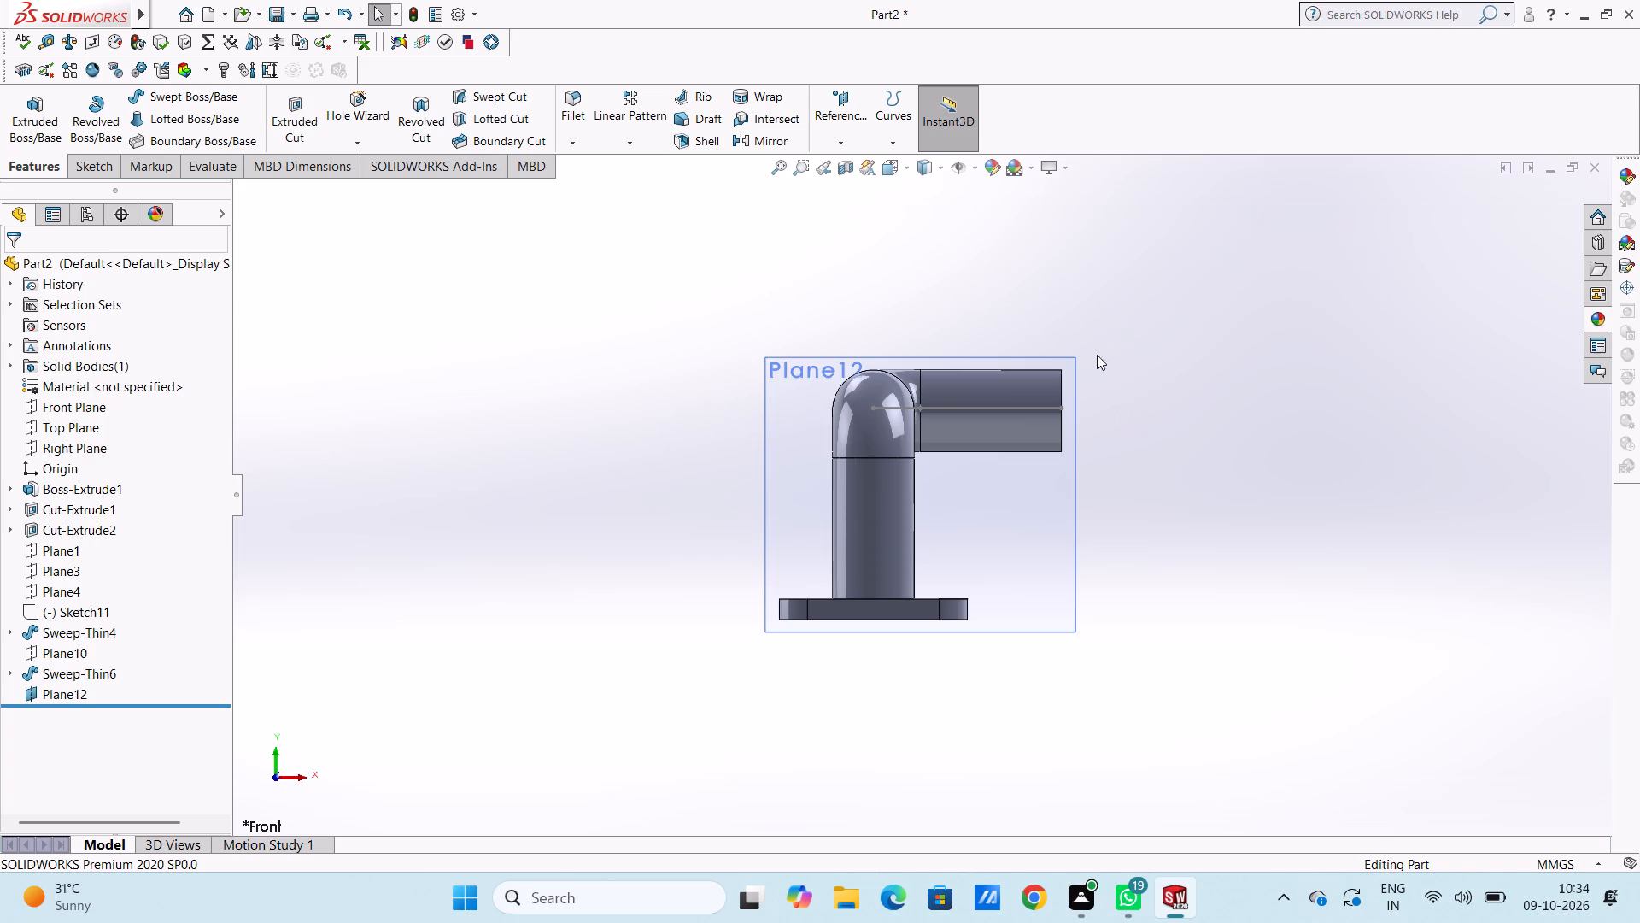
pyautogui.scroll(-3, 1034, 360)
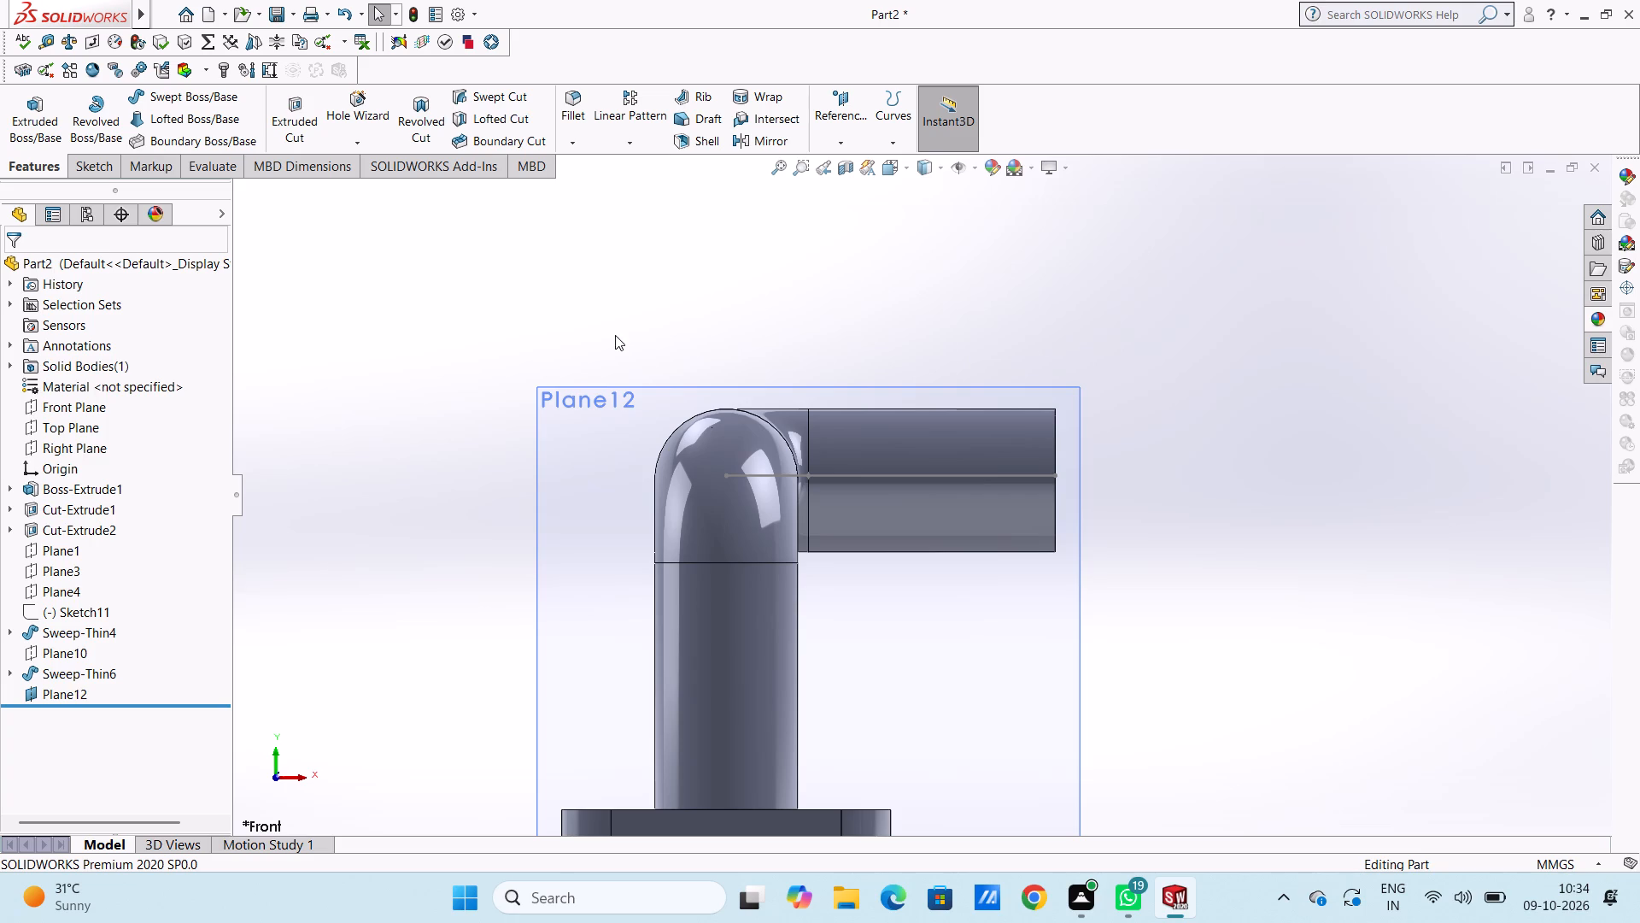
pyautogui.click(569, 465)
pyautogui.click(646, 412)
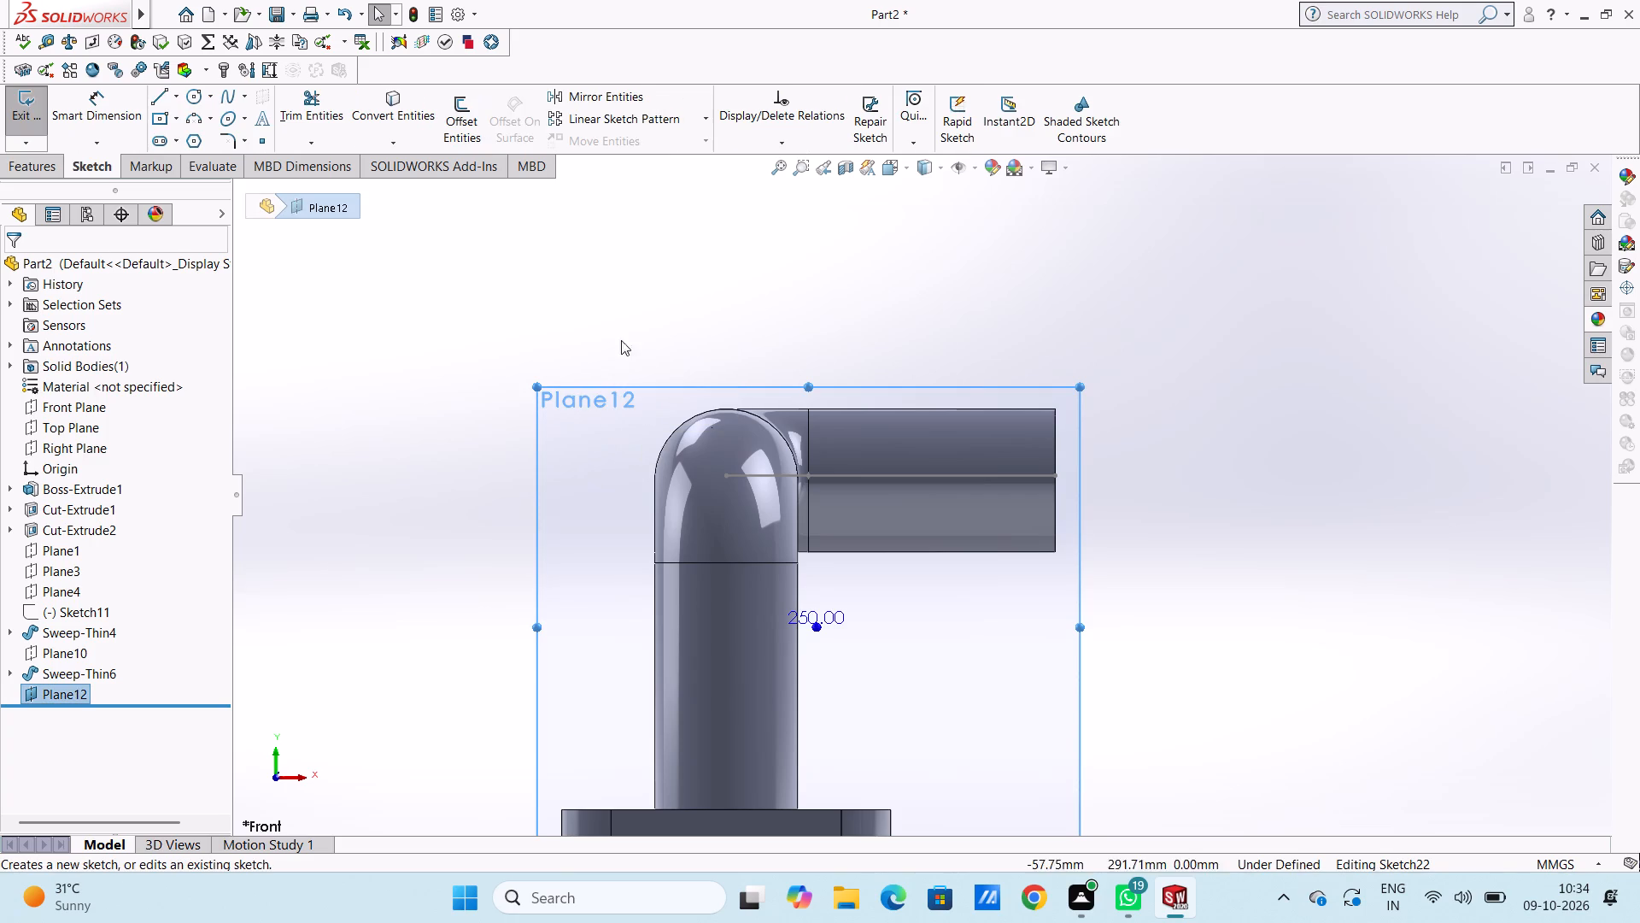
pyautogui.click(615, 332)
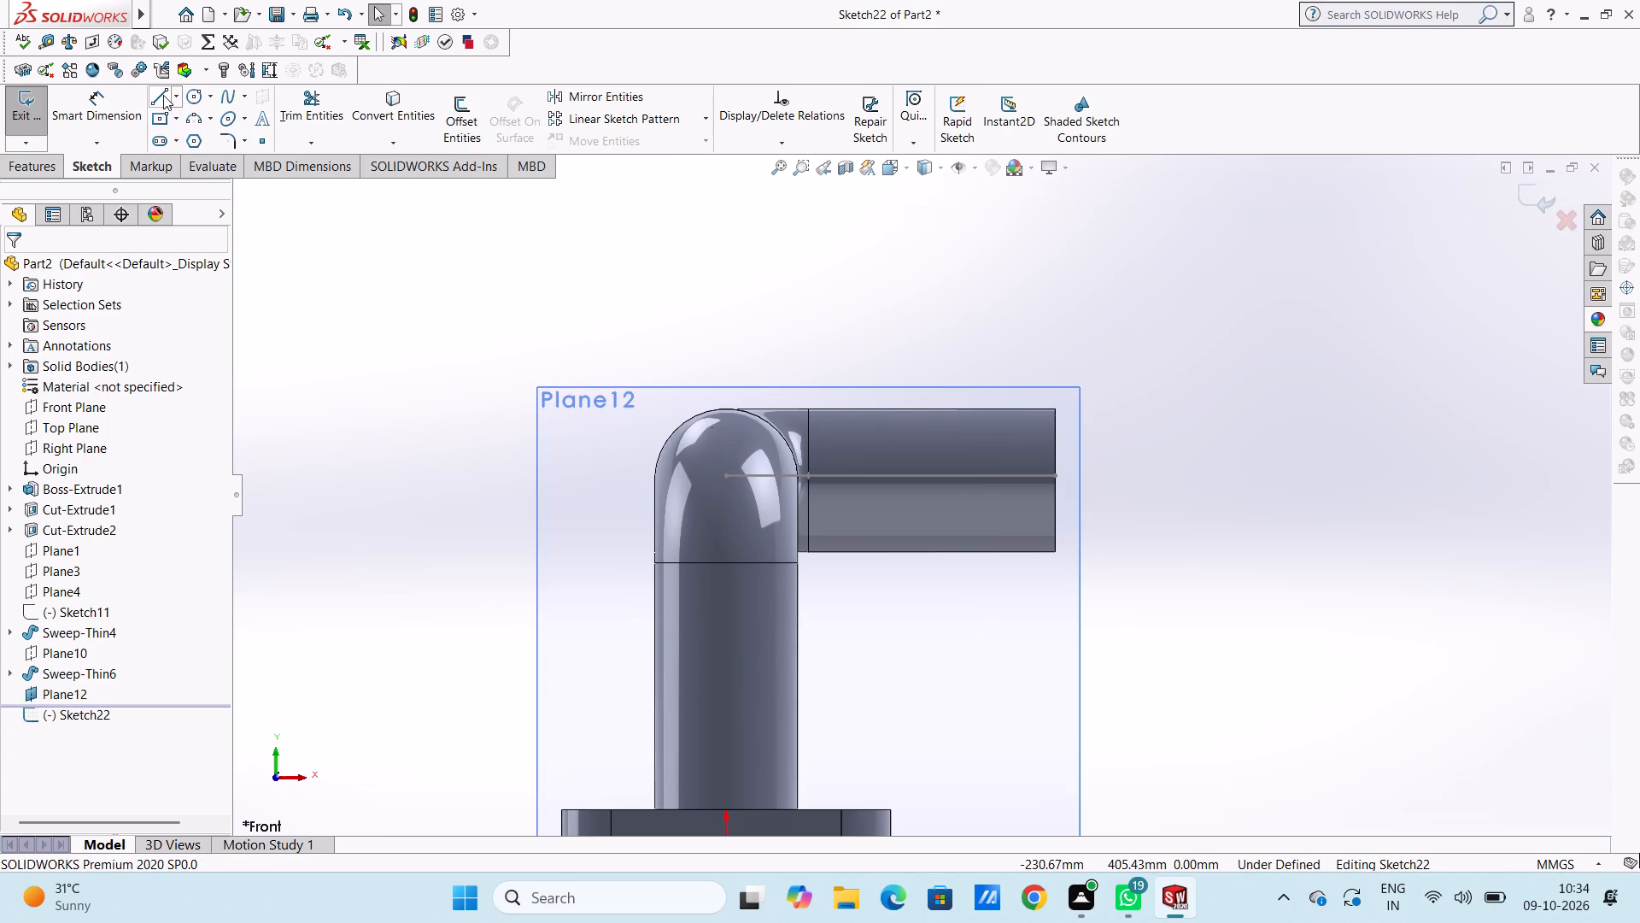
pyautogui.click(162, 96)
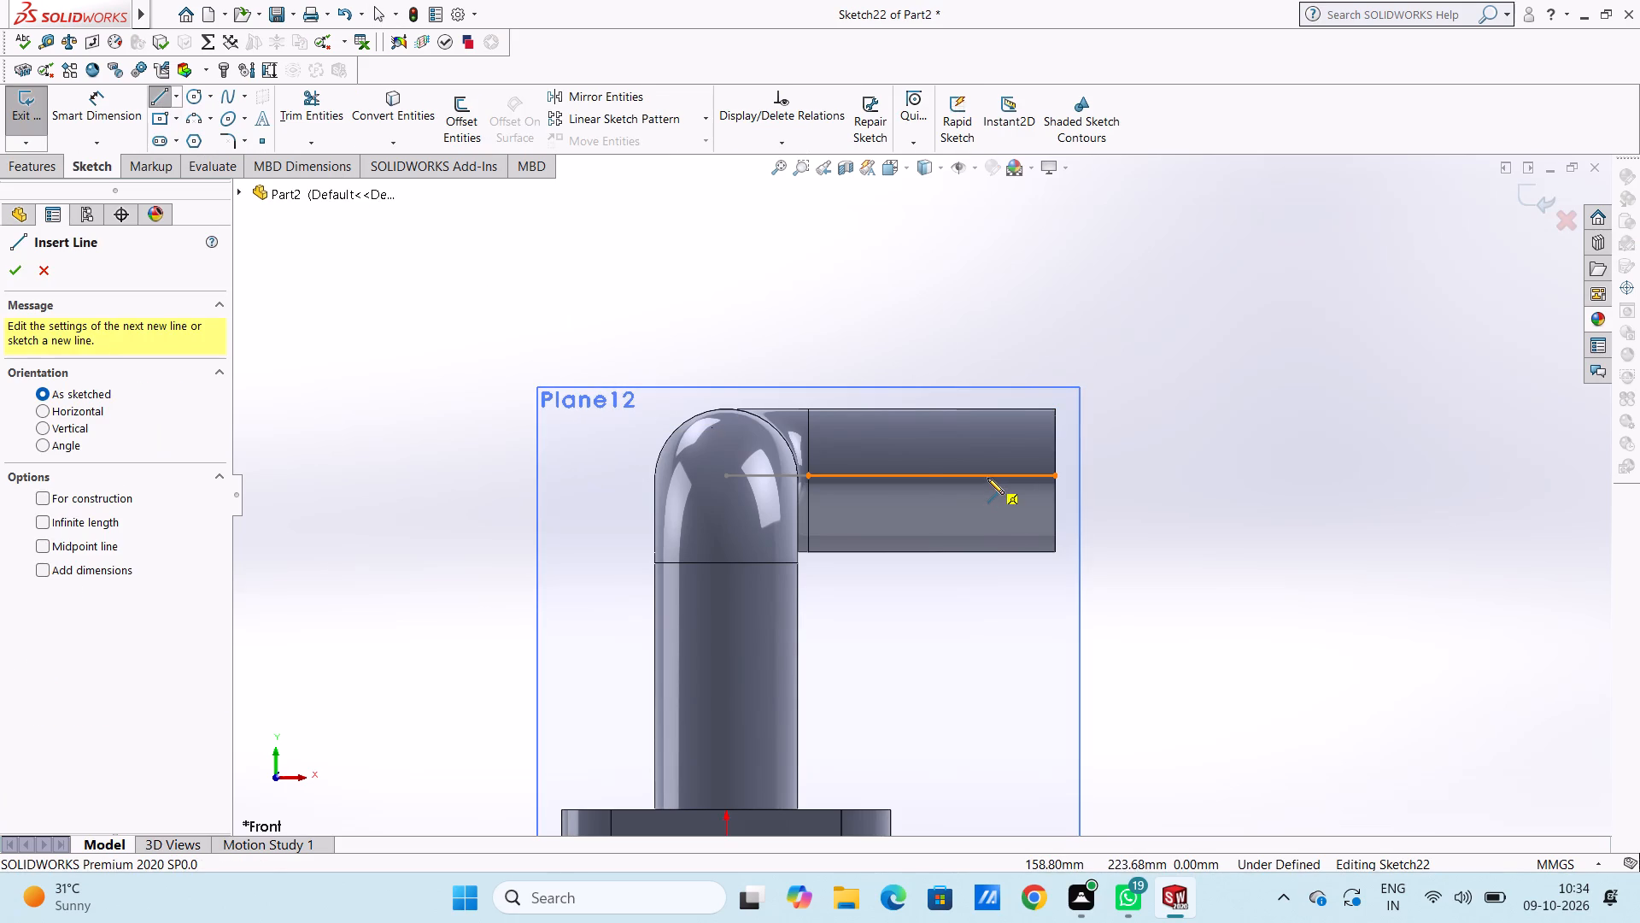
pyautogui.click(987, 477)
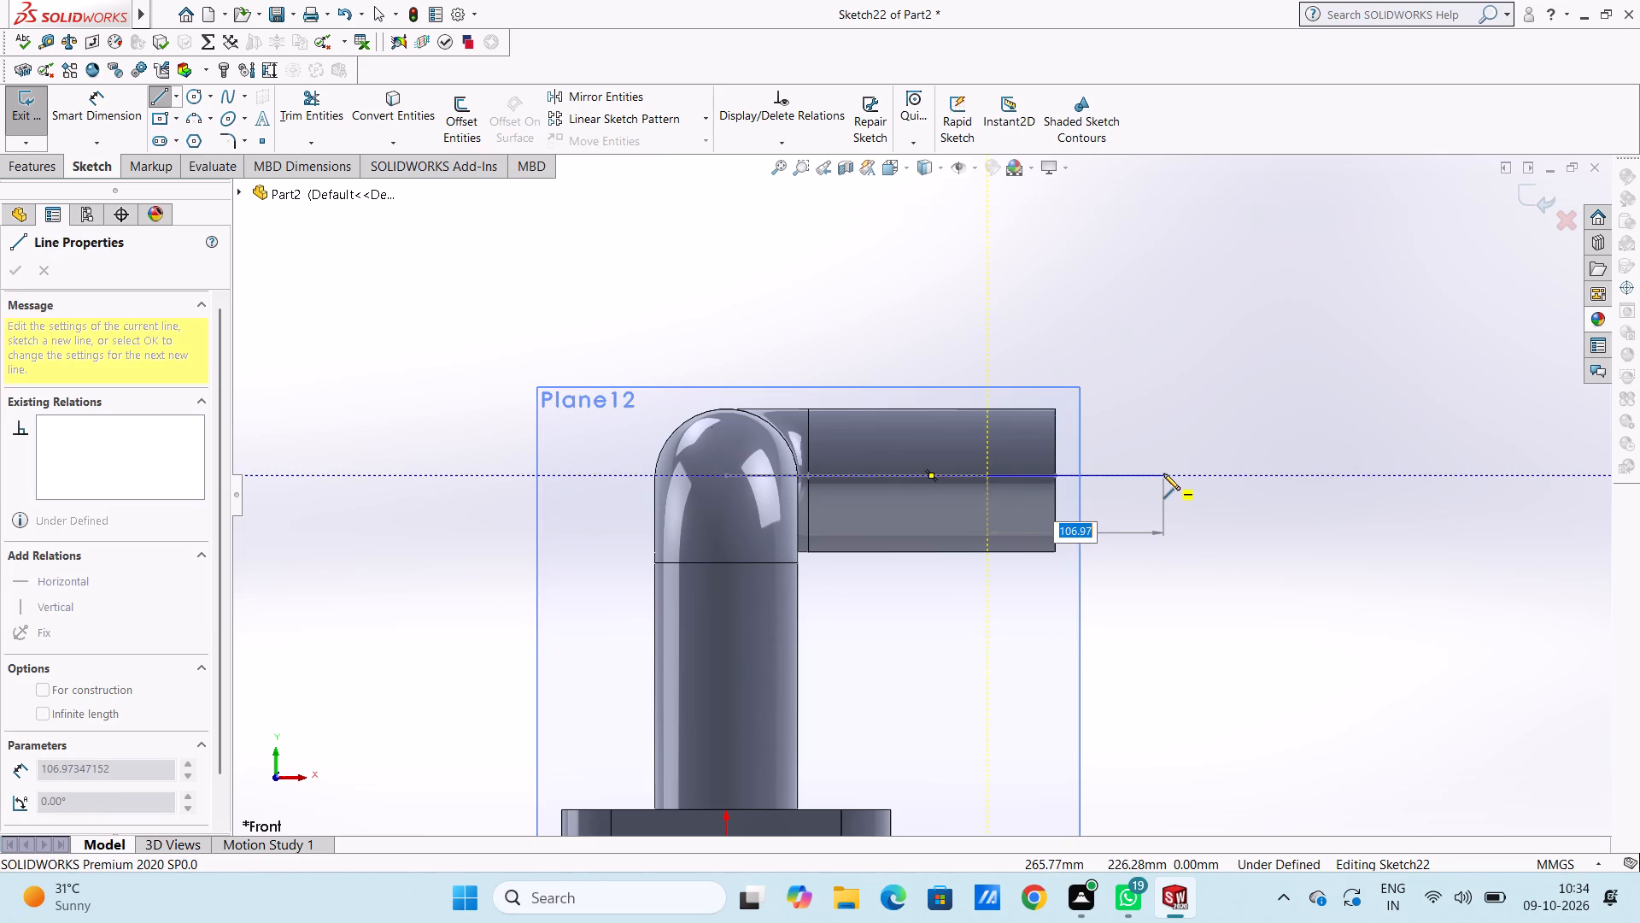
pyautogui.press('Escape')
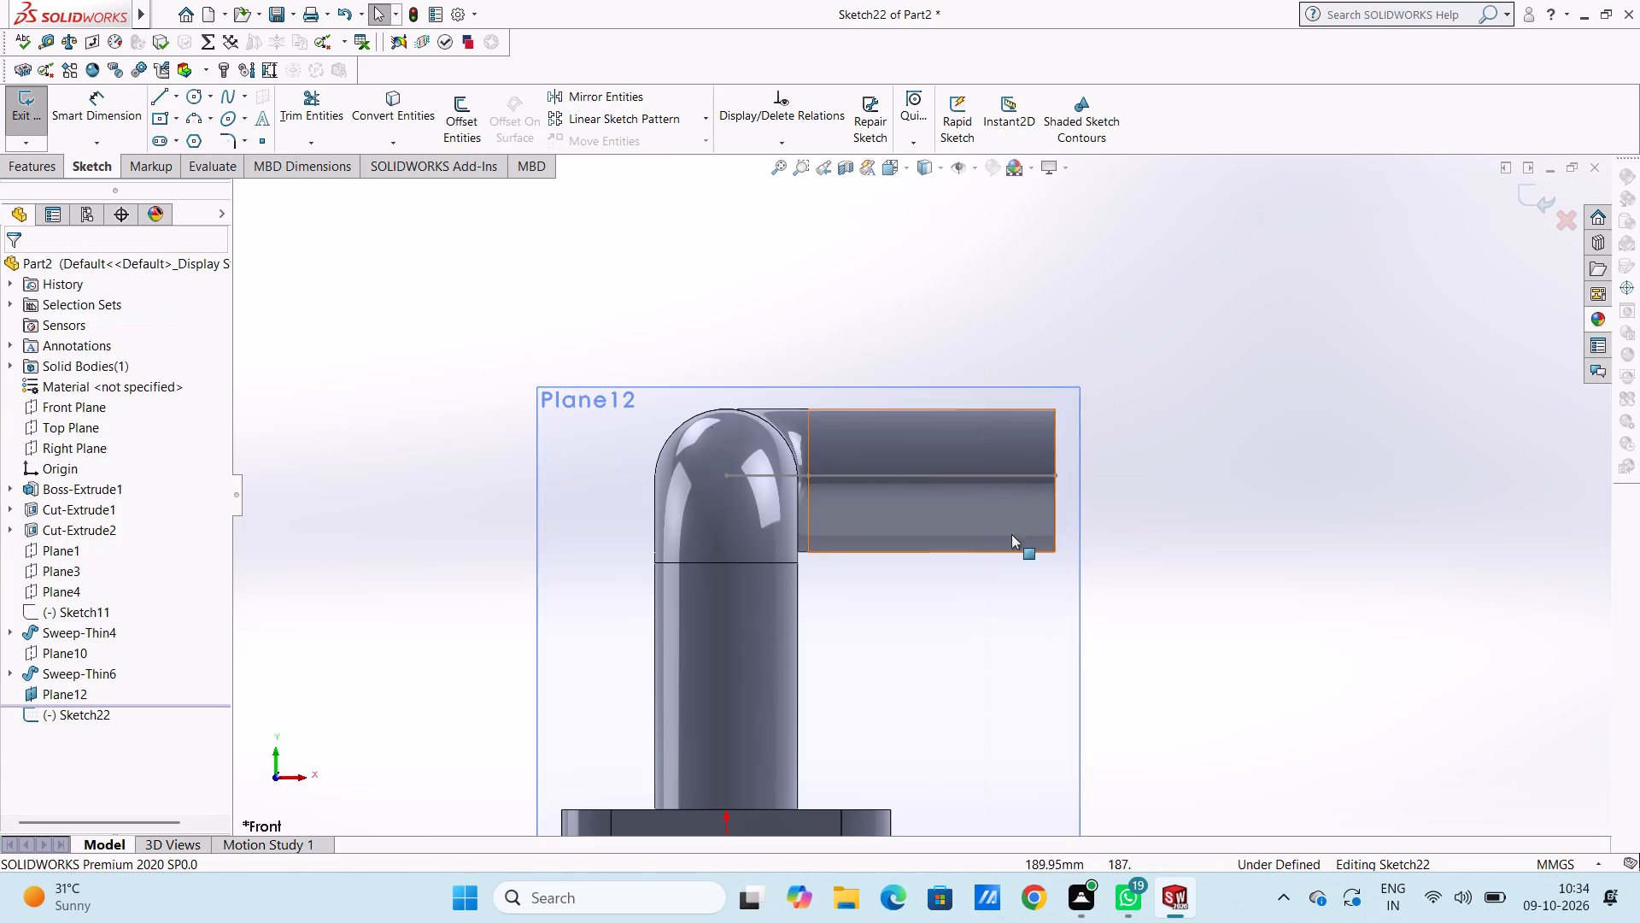
# Sketch a connected path from the pipe's open end centre: 60 mm horizontally outward, 180 mm vertically up, and 200 mm horizontally outward.
pyautogui.click(162, 91)
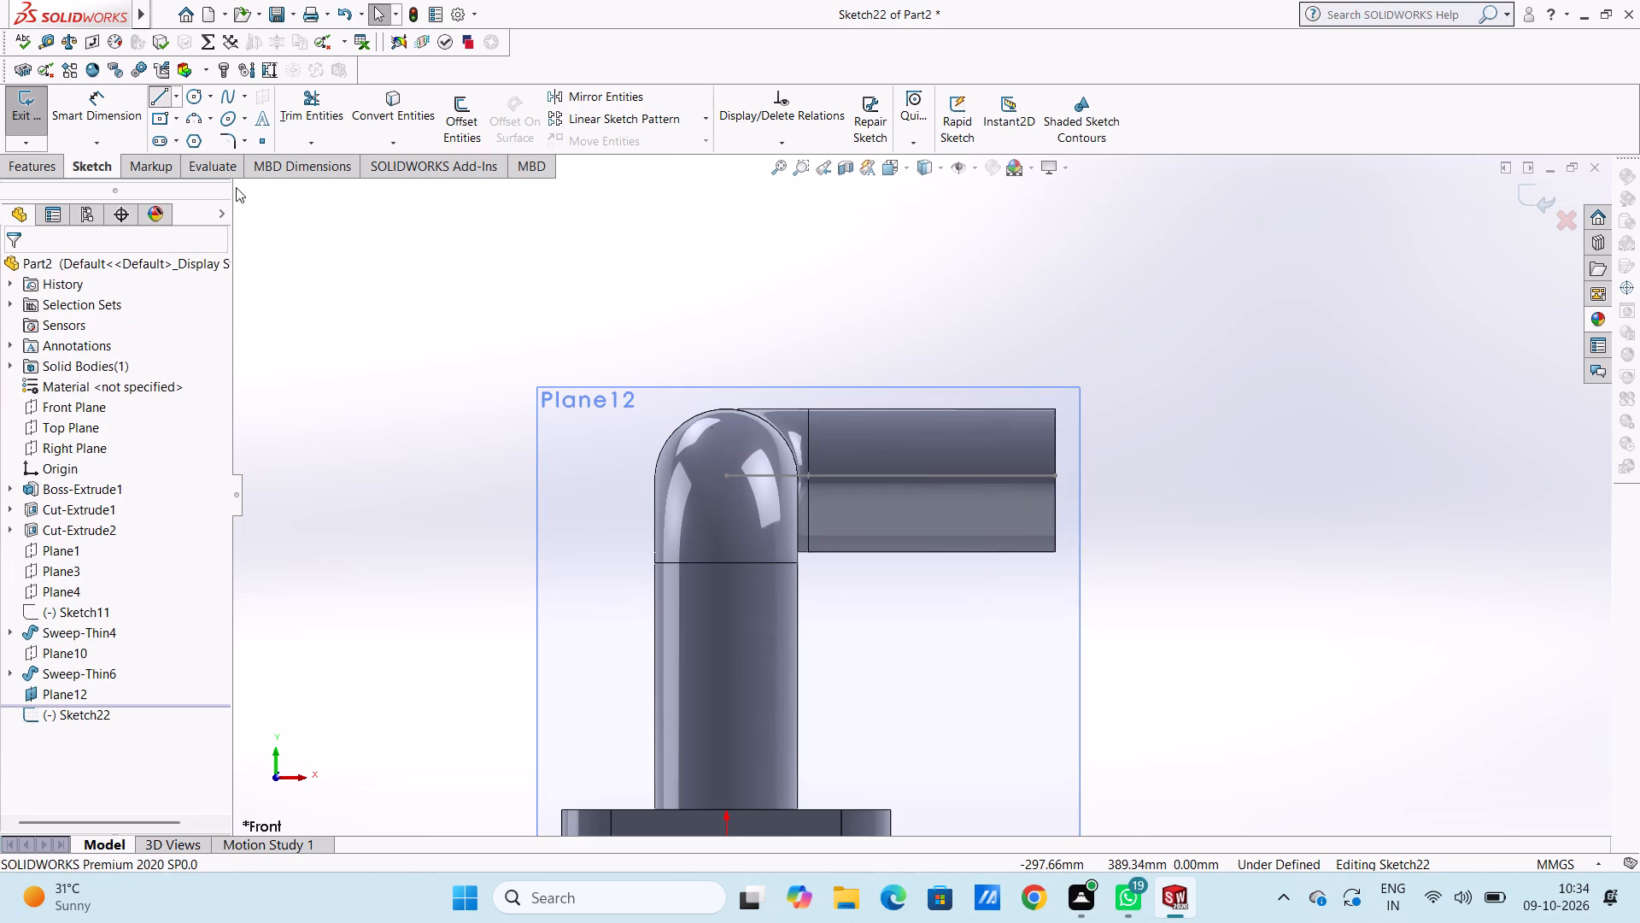
pyautogui.click(1057, 474)
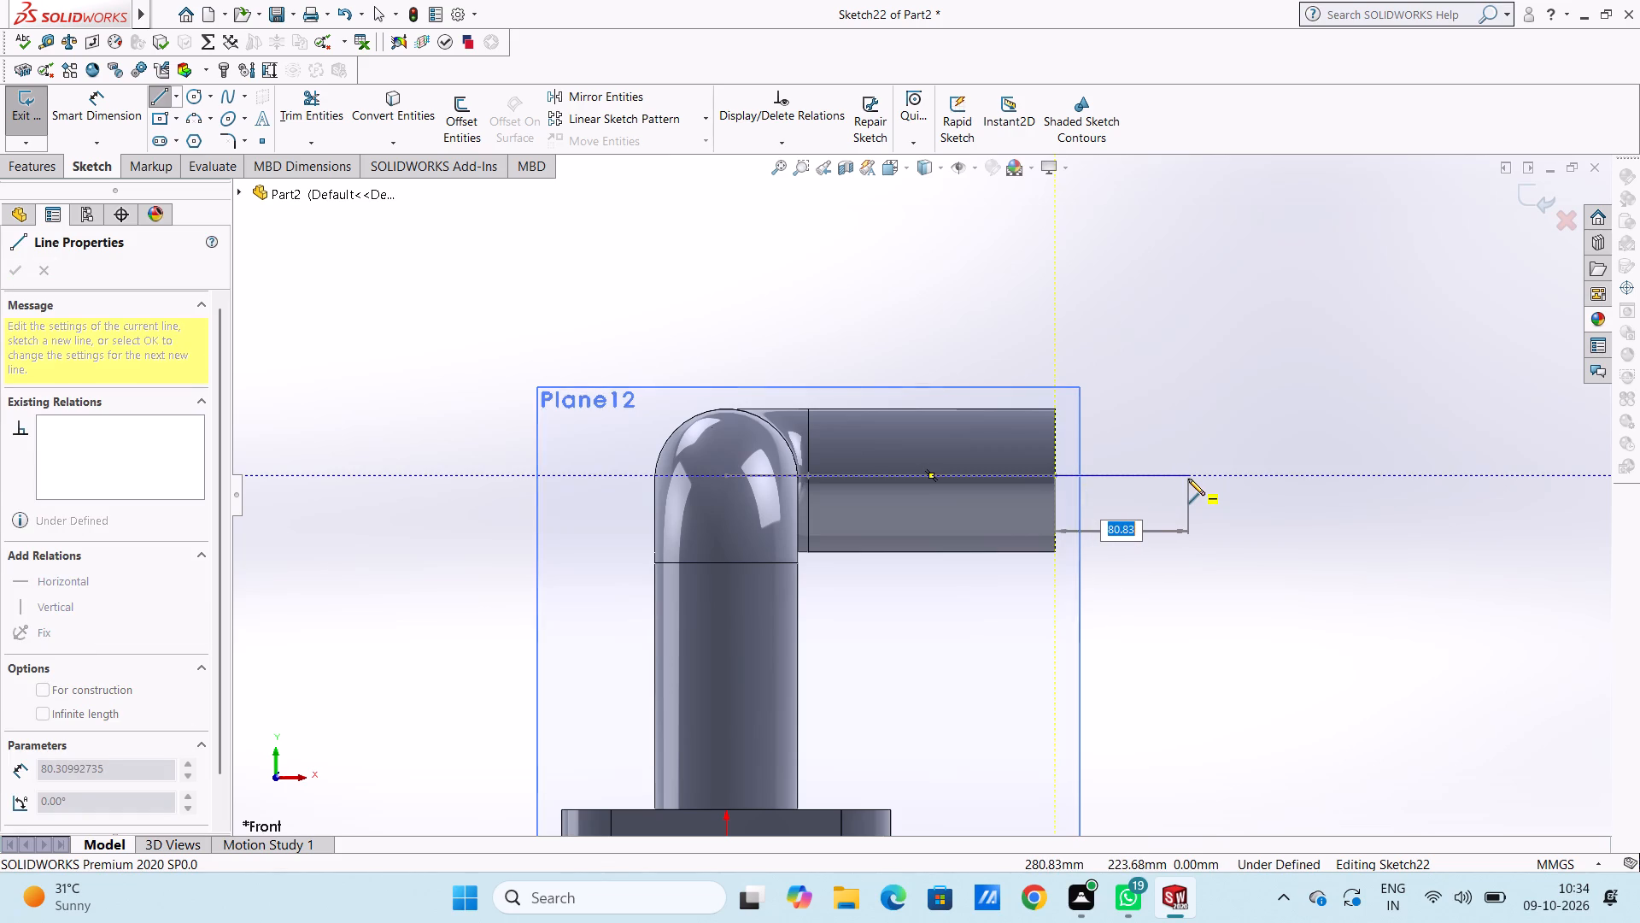
pyautogui.write('60')
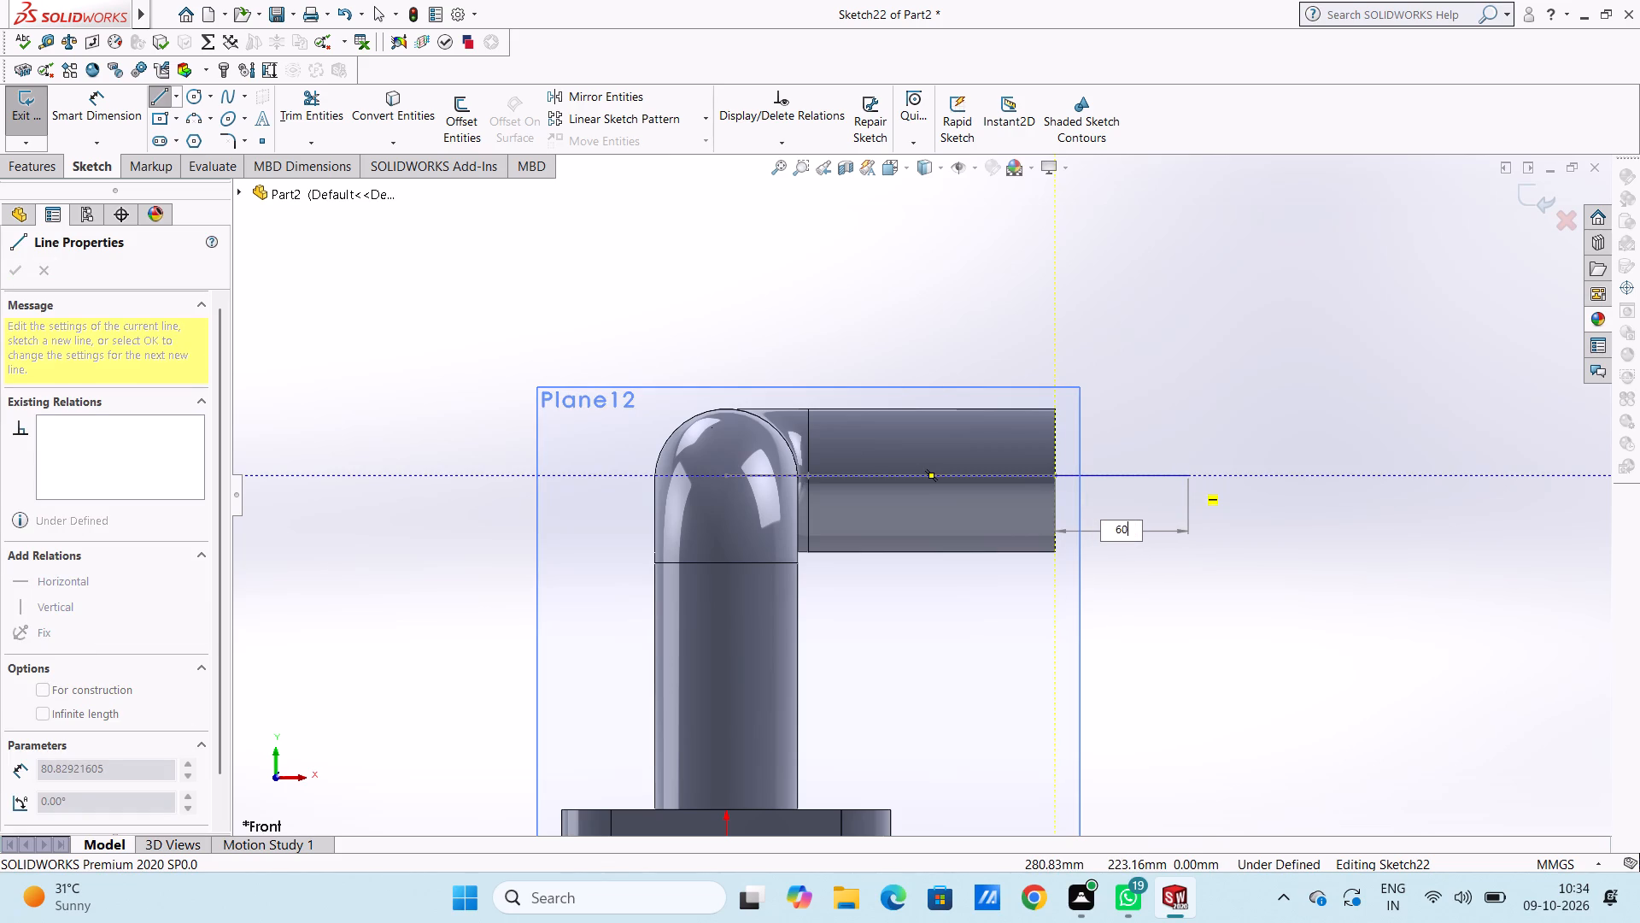
pyautogui.press('Return')
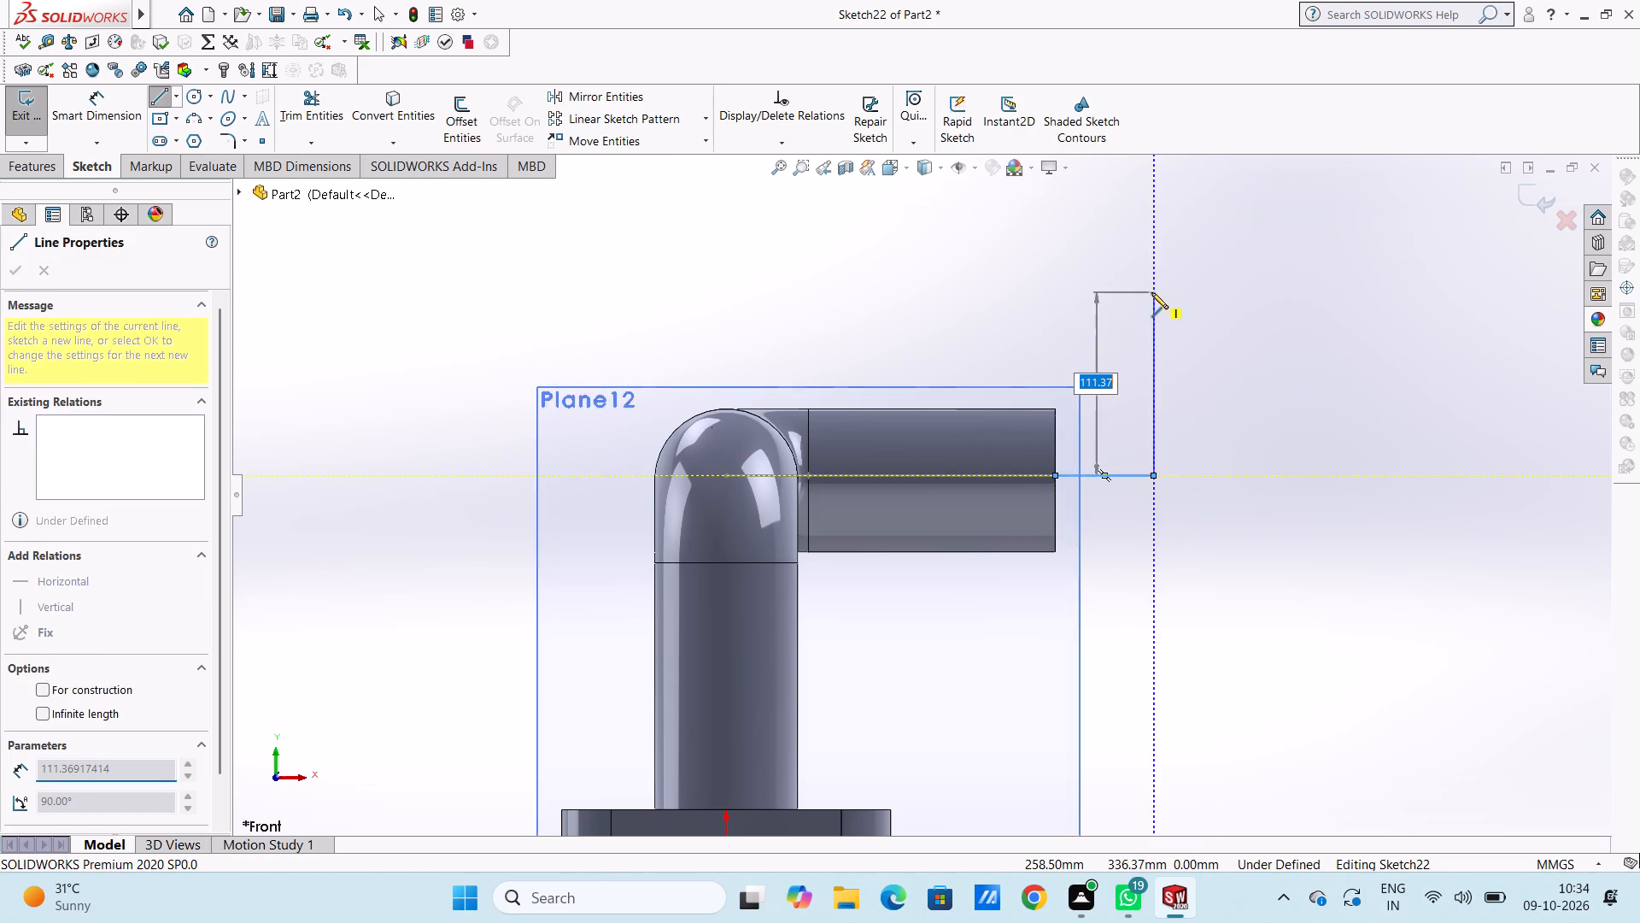
pyautogui.scroll(3, 1151, 292)
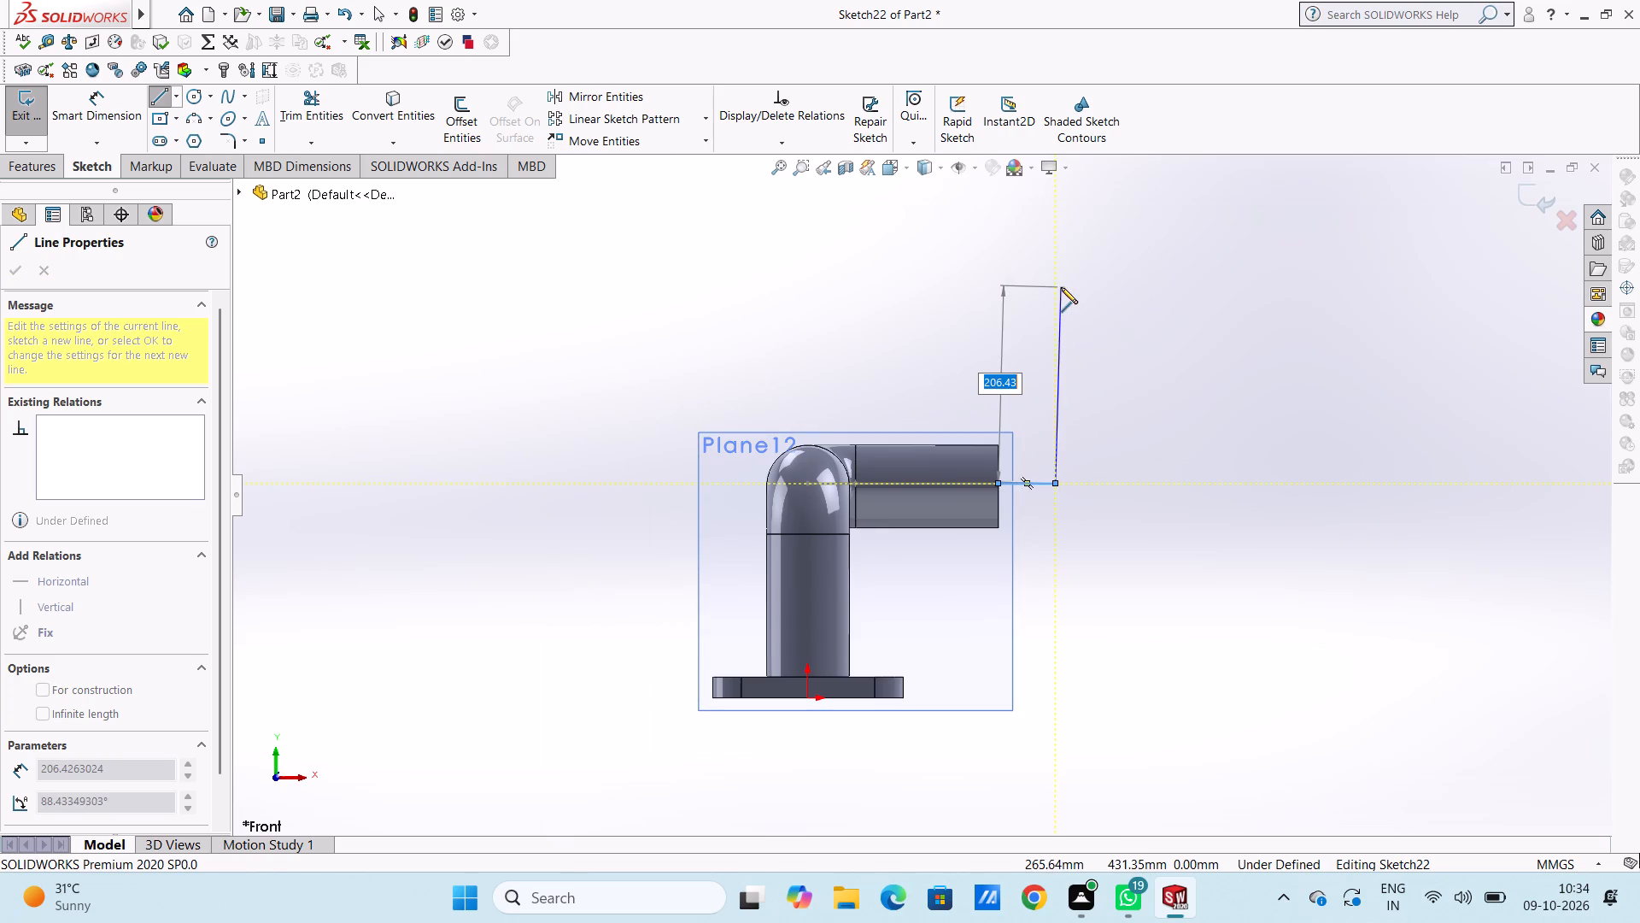
pyautogui.write('180')
pyautogui.press('Return')
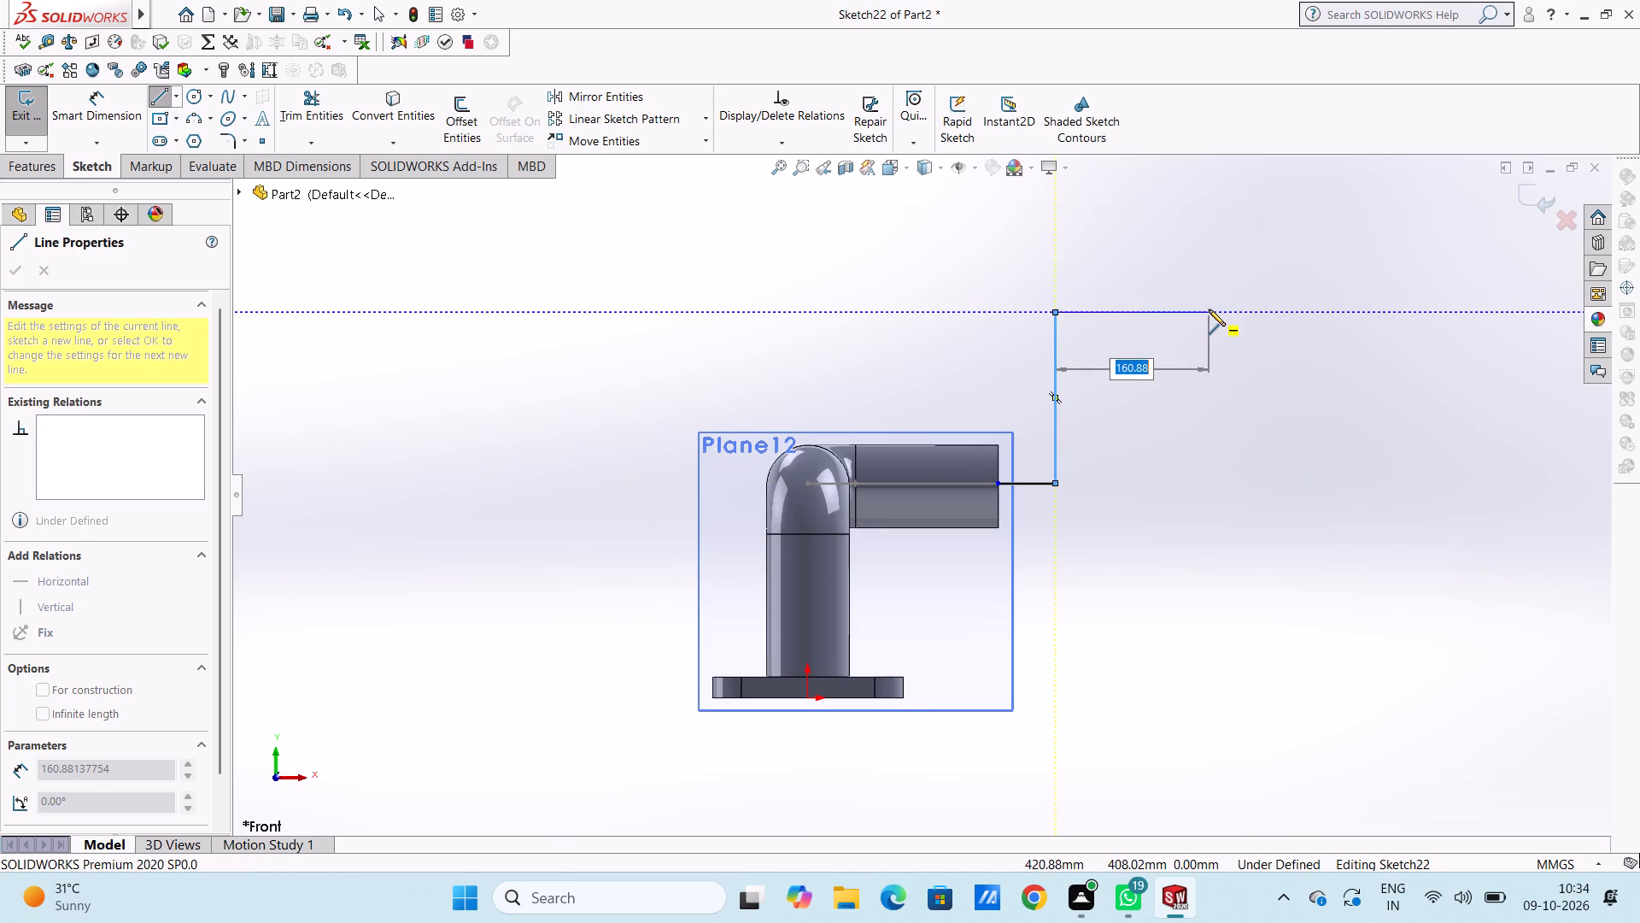
pyautogui.write('200')
pyautogui.press('Return')
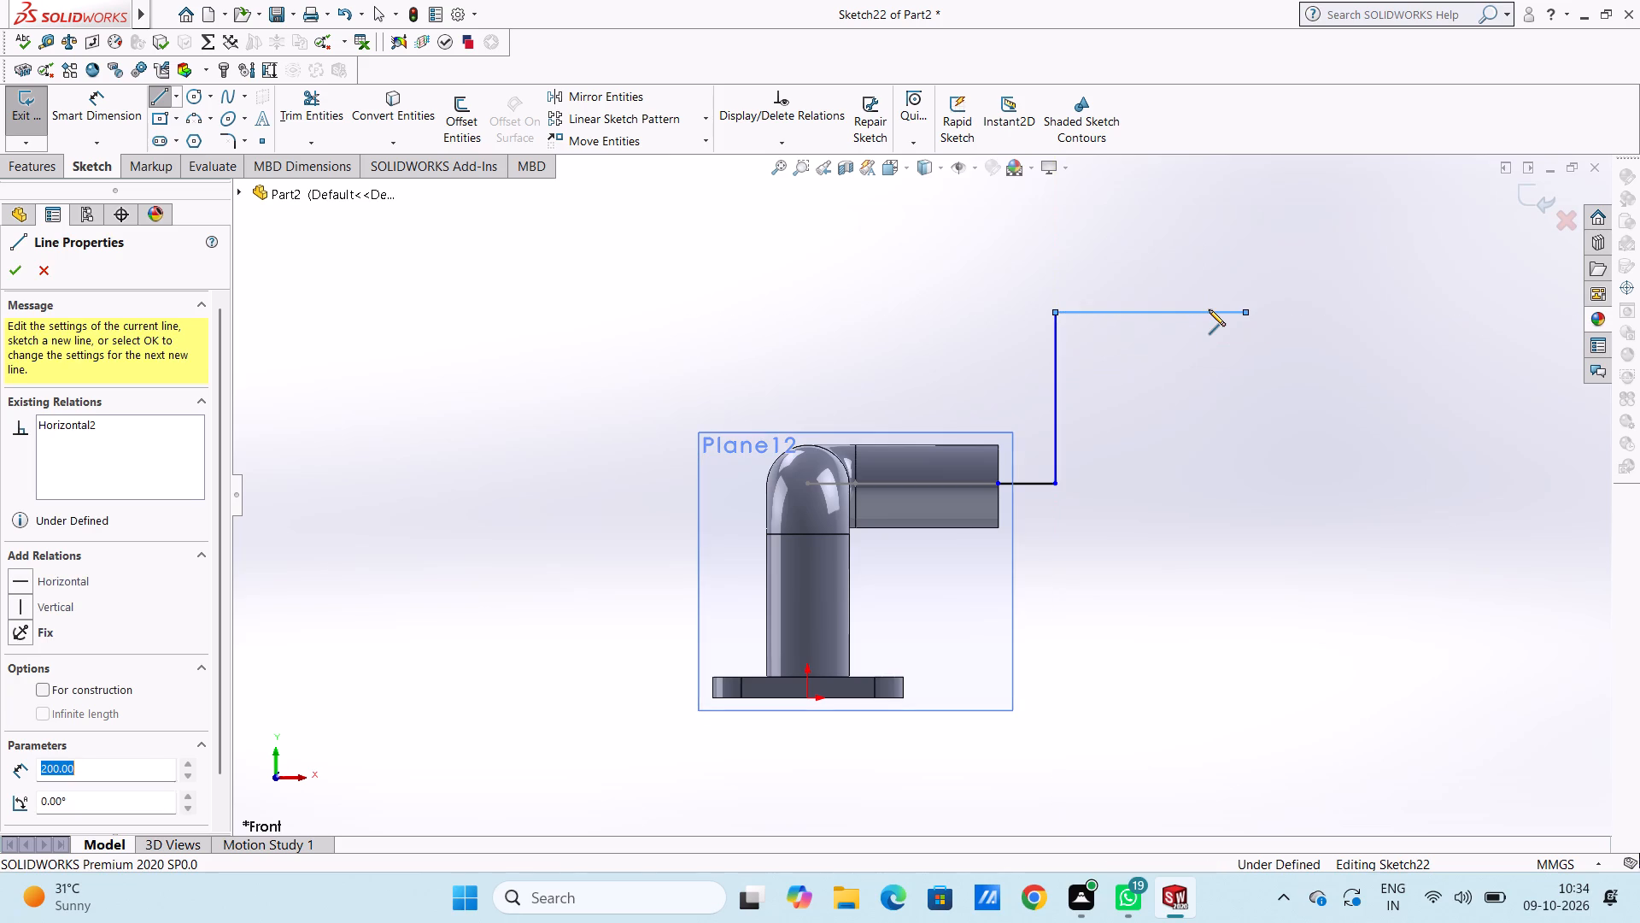
pyautogui.press('Escape')
pyautogui.press('Escape')
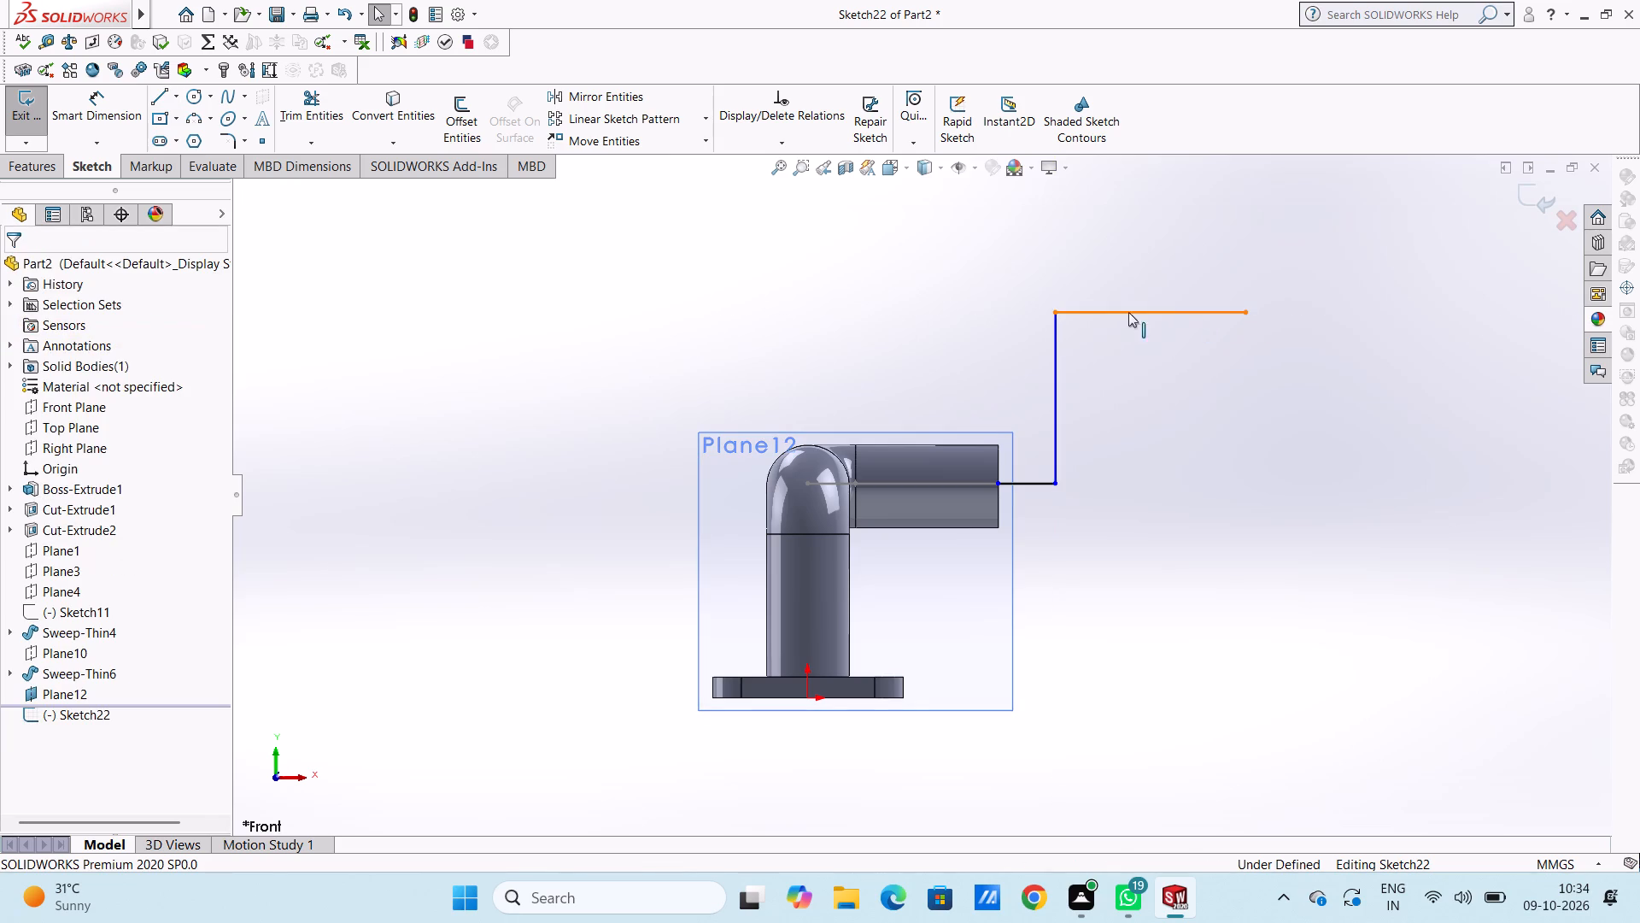
# Dimension the length of the short horizontal line that starts at the pipe's open end.
pyautogui.click(103, 113)
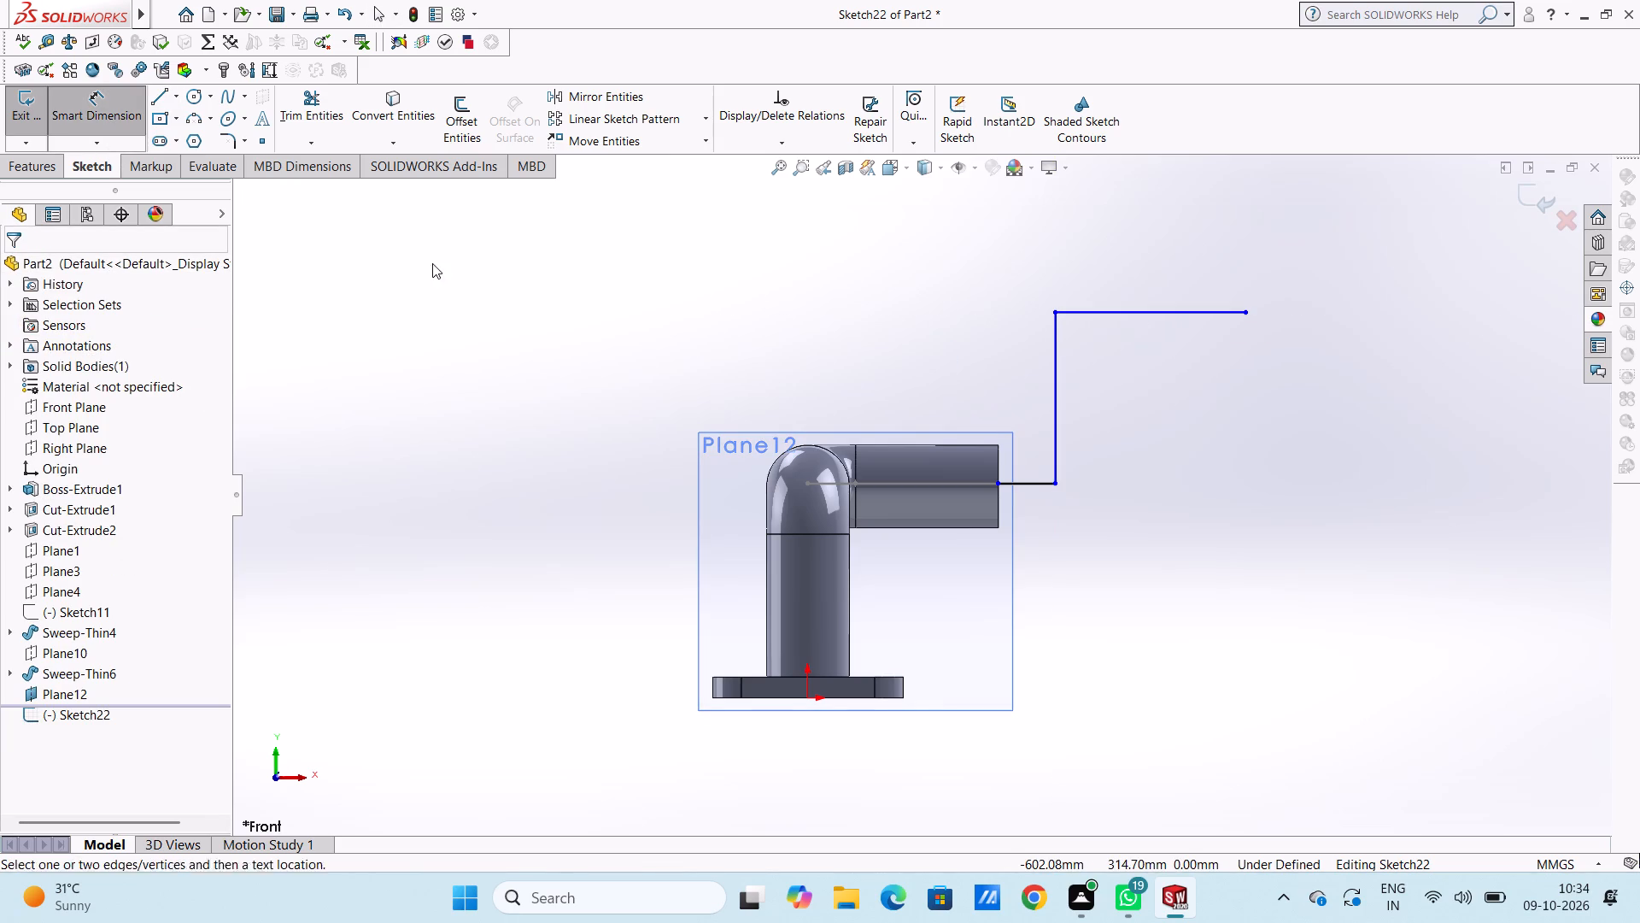
pyautogui.click(1042, 481)
pyautogui.click(1069, 682)
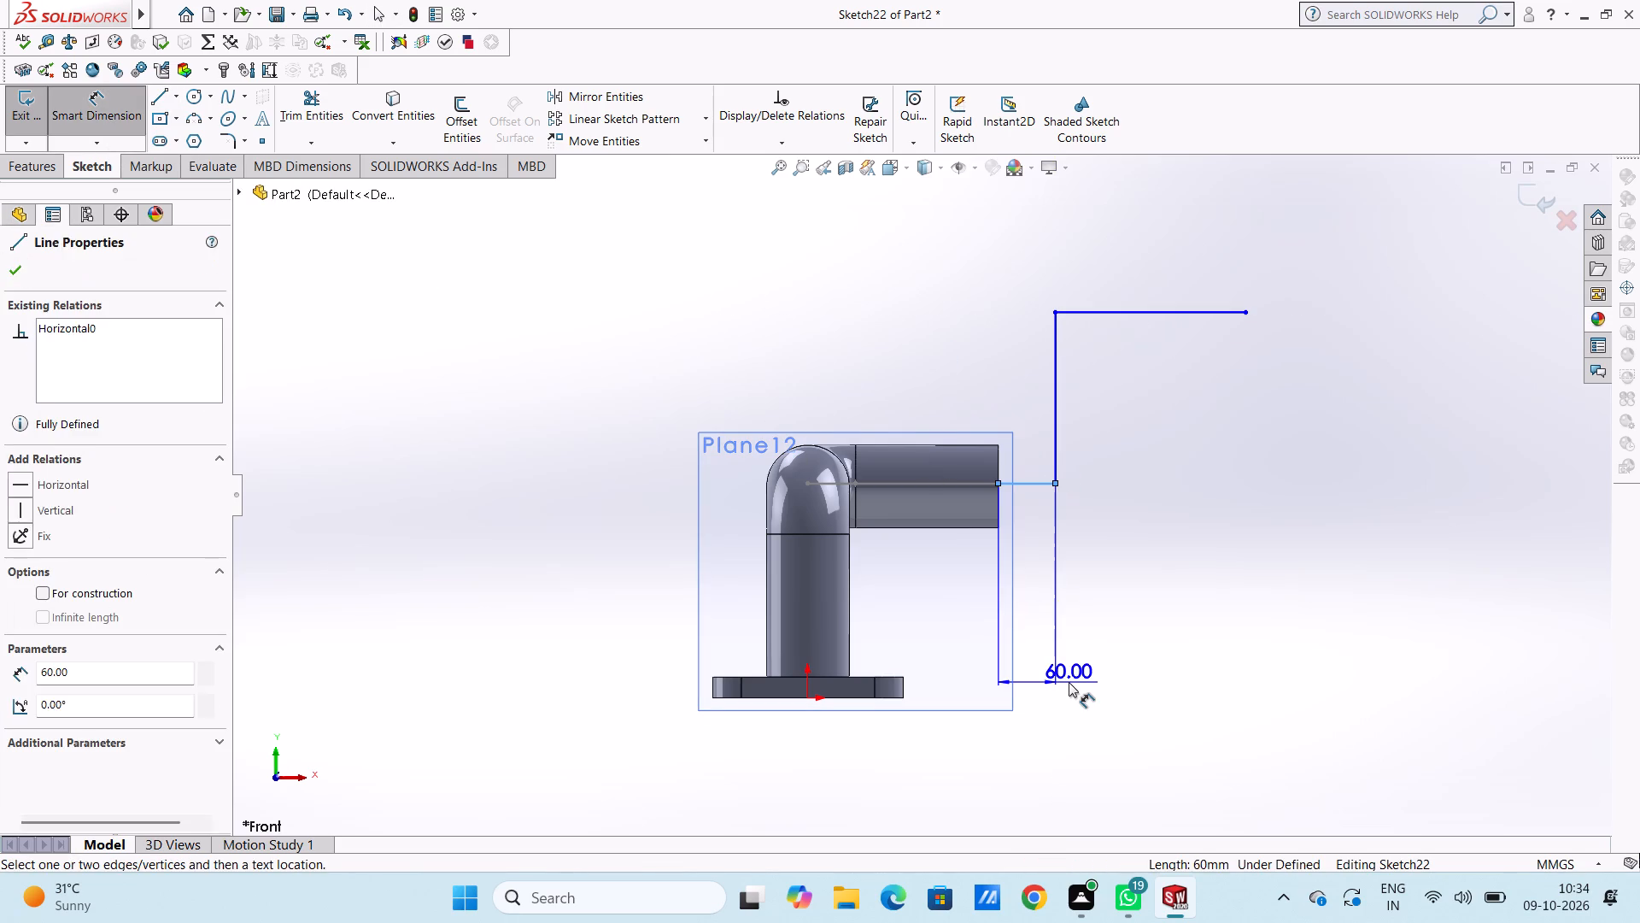
pyautogui.click(1001, 656)
pyautogui.click(970, 632)
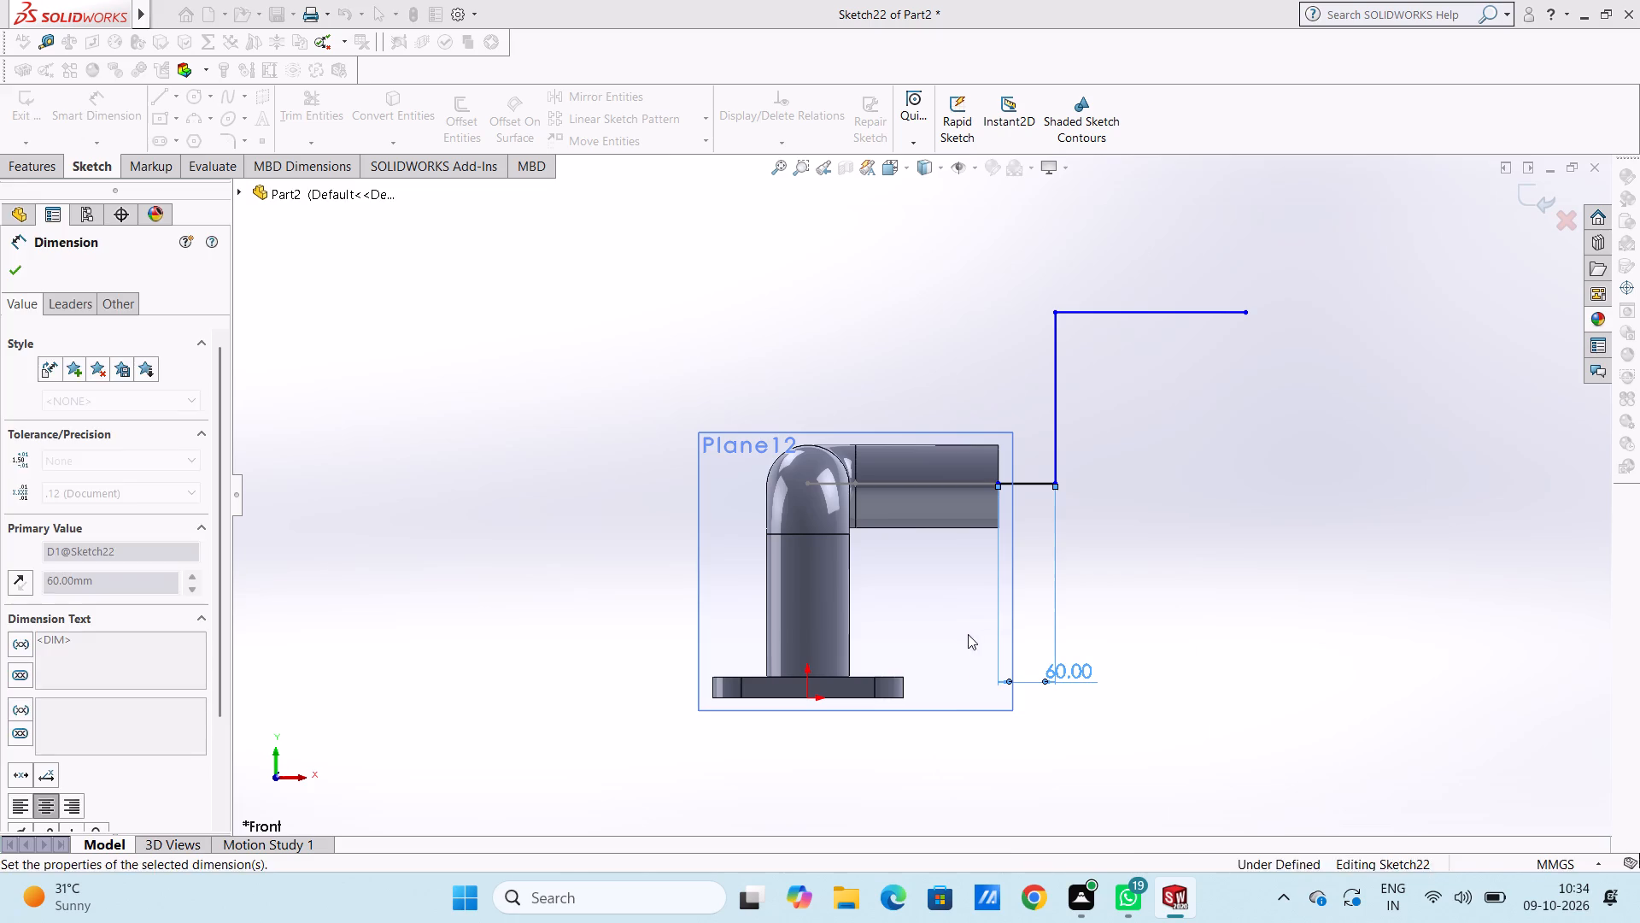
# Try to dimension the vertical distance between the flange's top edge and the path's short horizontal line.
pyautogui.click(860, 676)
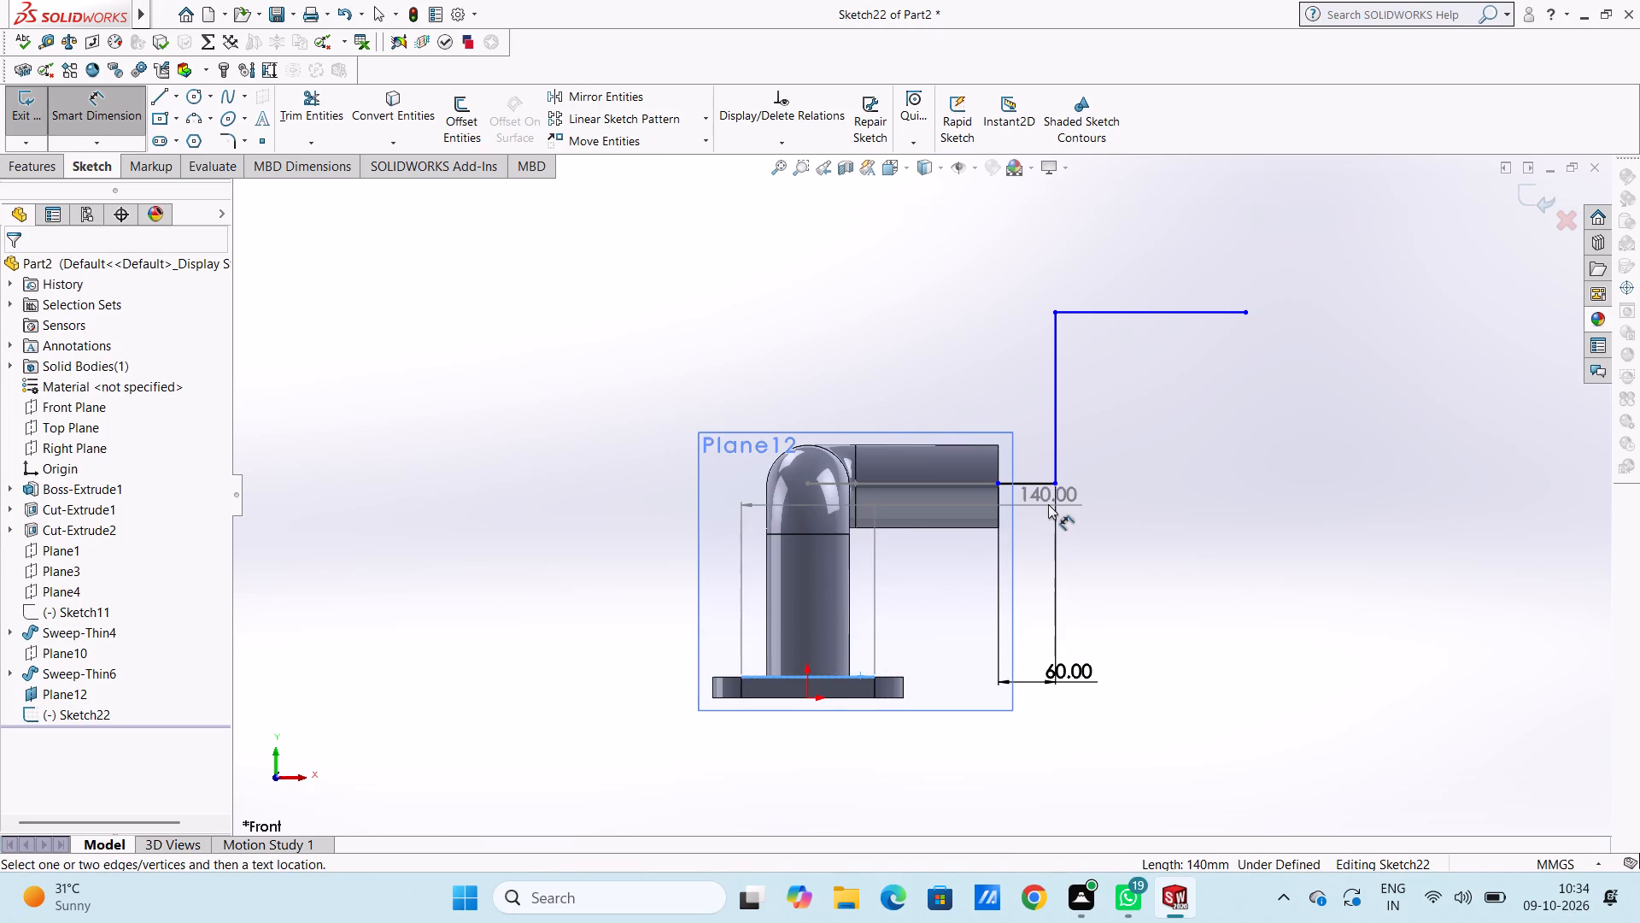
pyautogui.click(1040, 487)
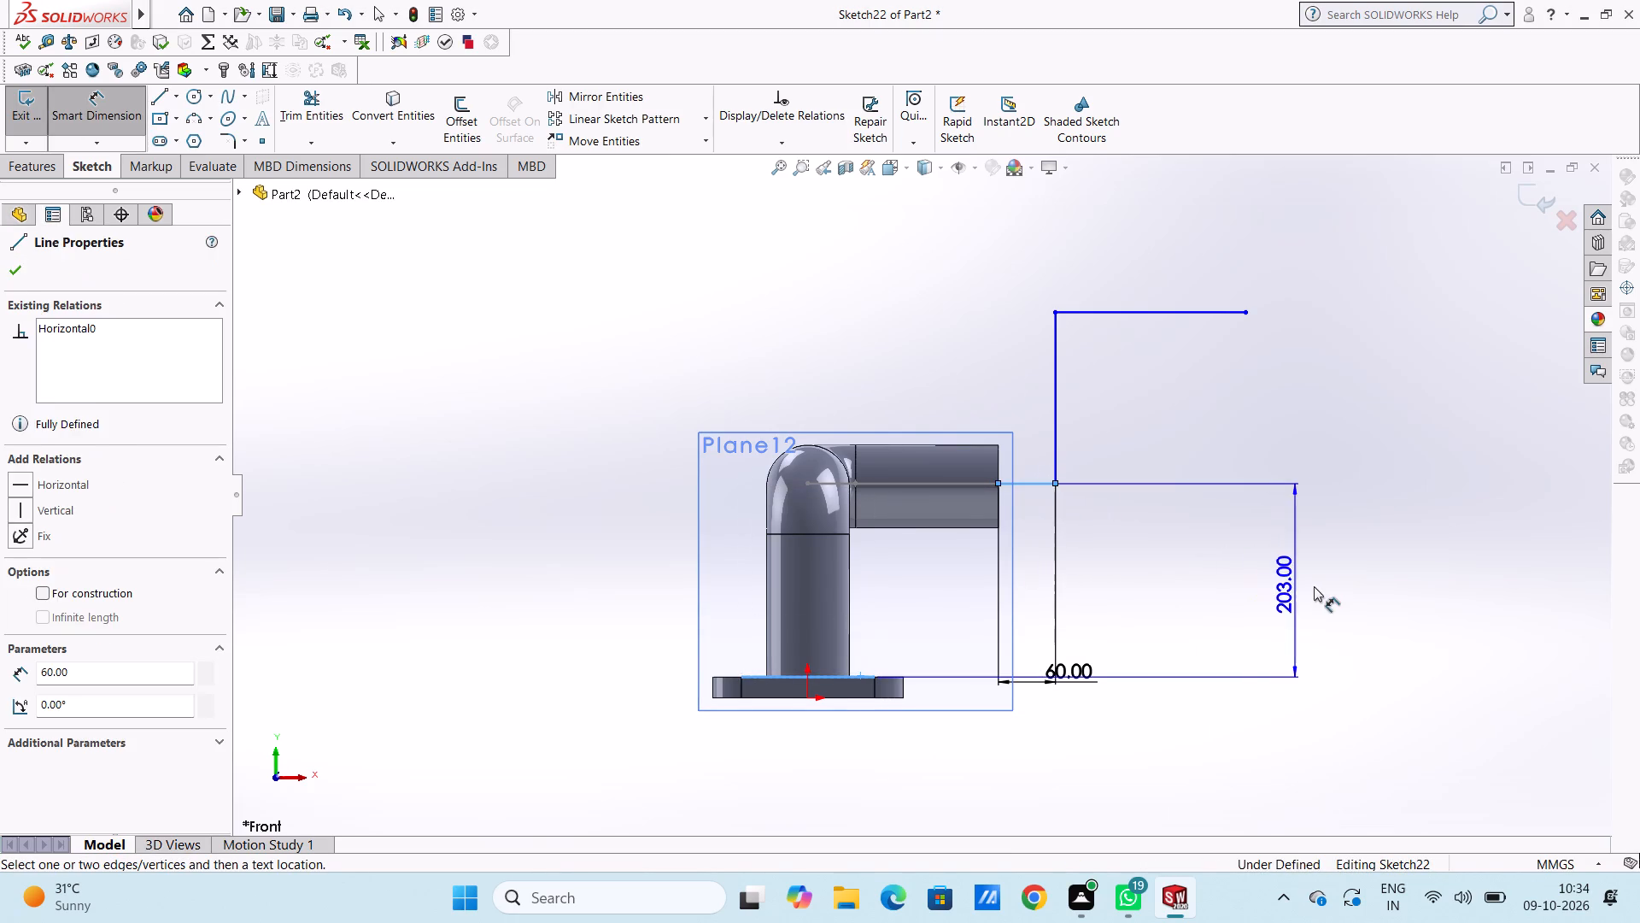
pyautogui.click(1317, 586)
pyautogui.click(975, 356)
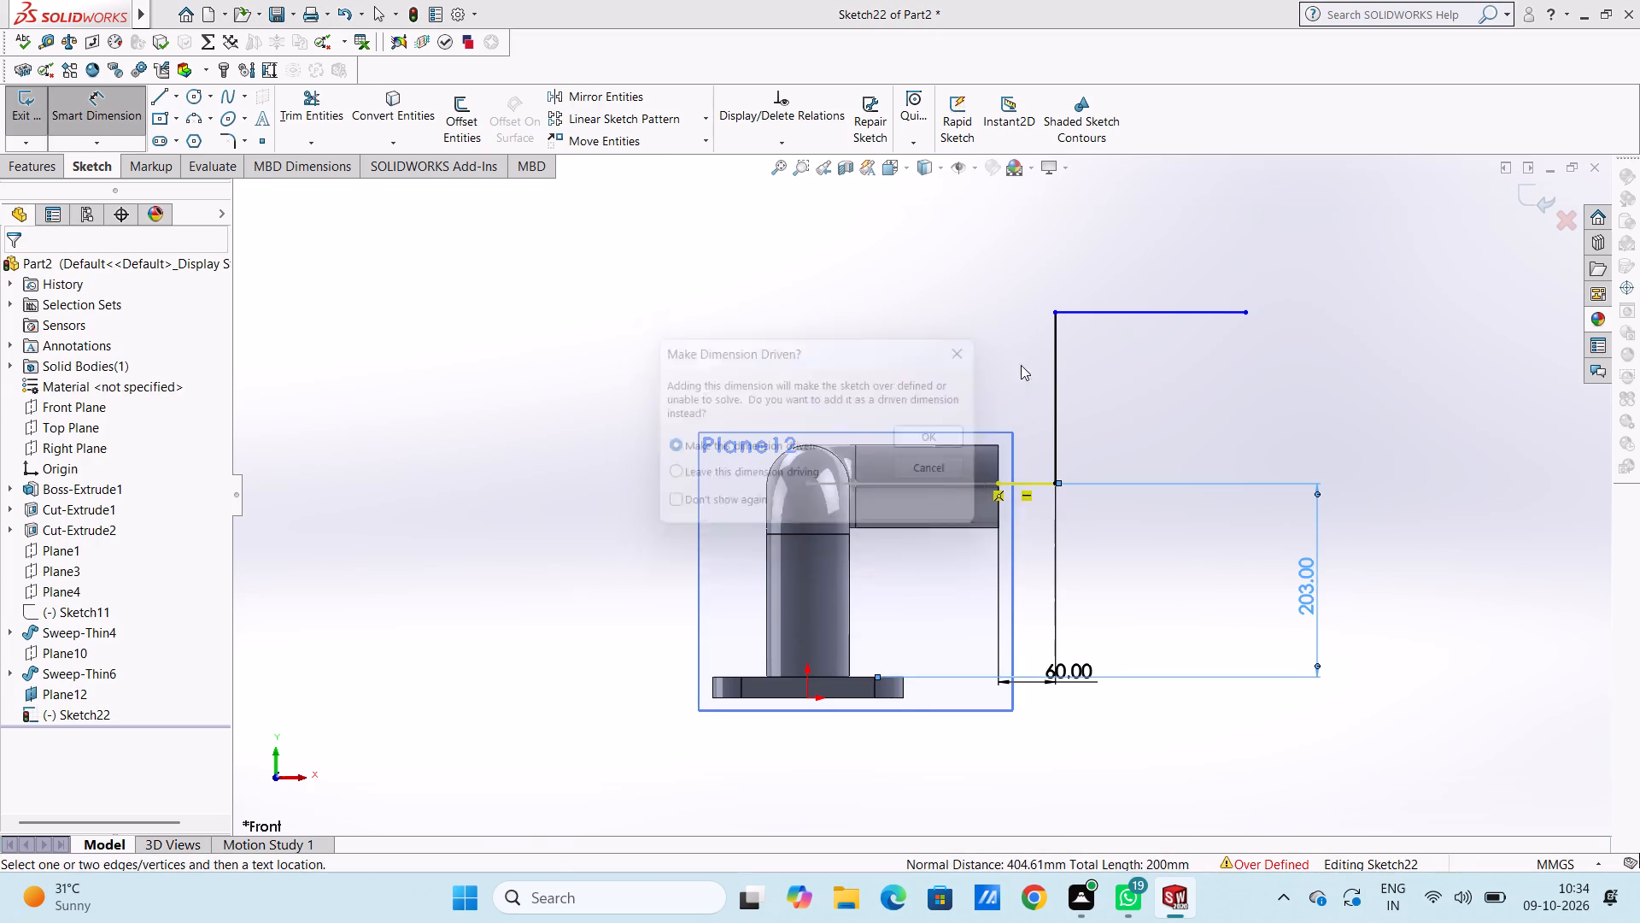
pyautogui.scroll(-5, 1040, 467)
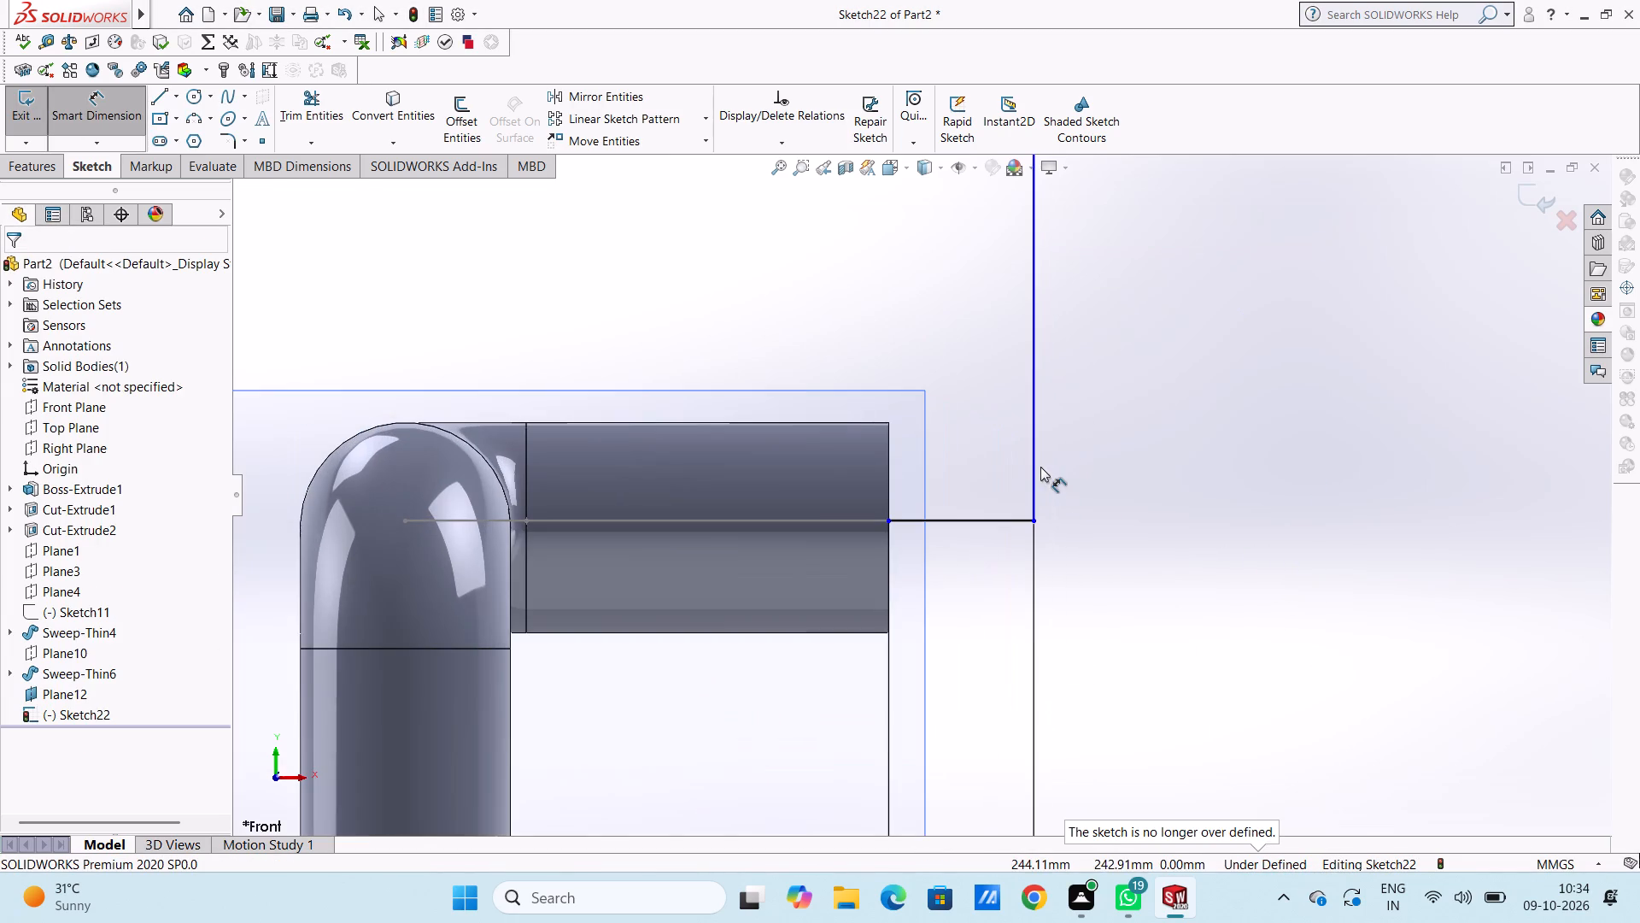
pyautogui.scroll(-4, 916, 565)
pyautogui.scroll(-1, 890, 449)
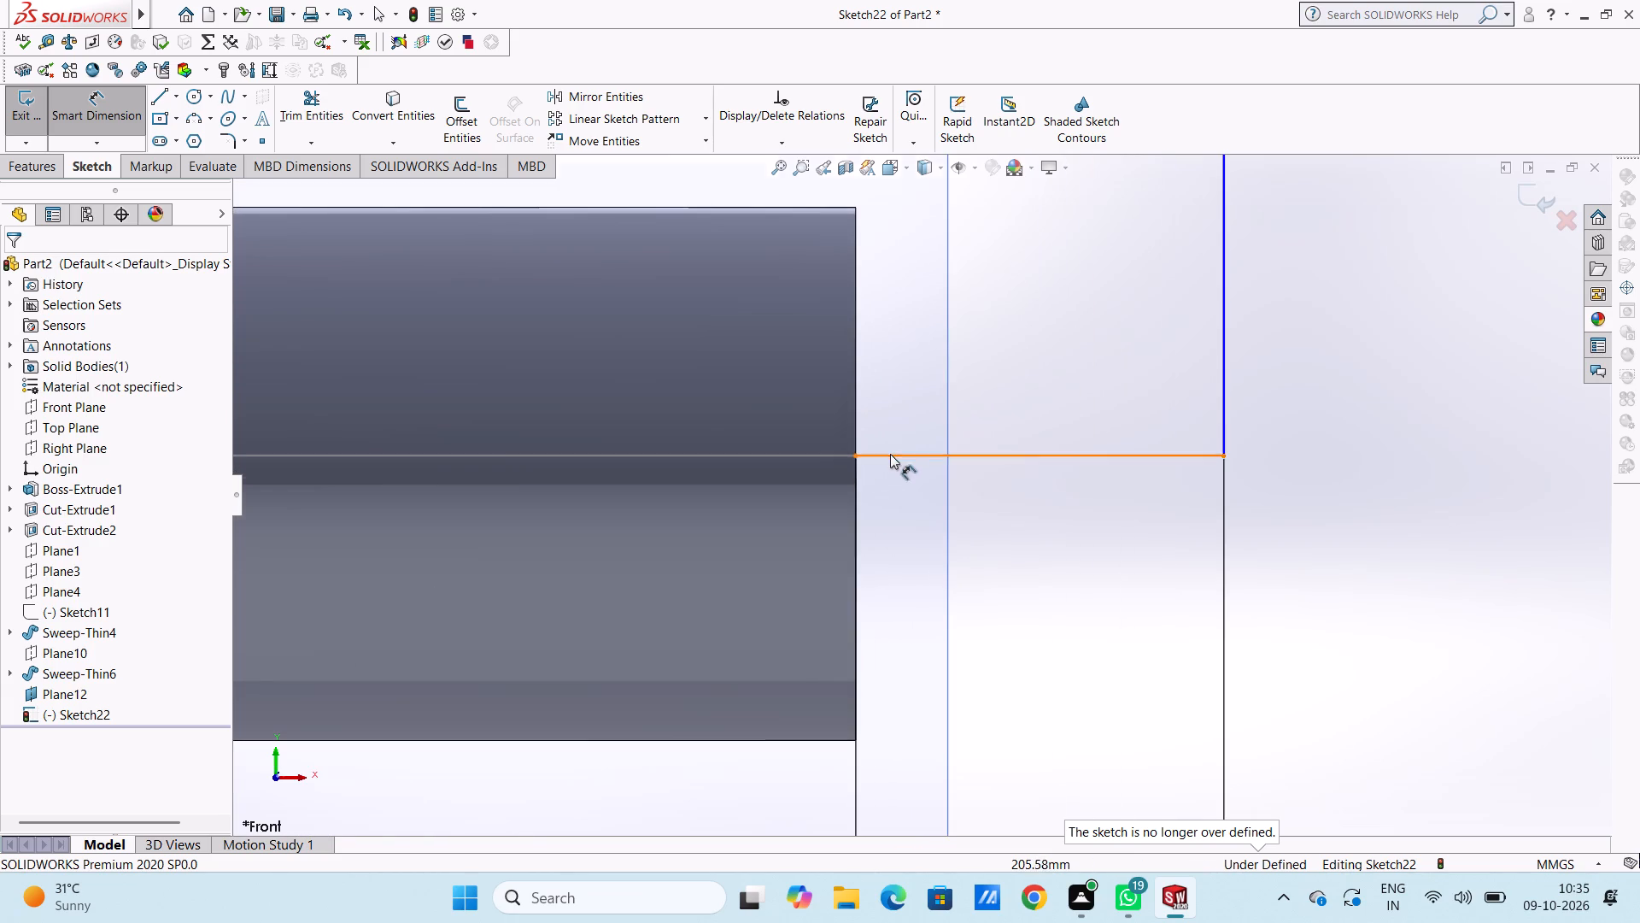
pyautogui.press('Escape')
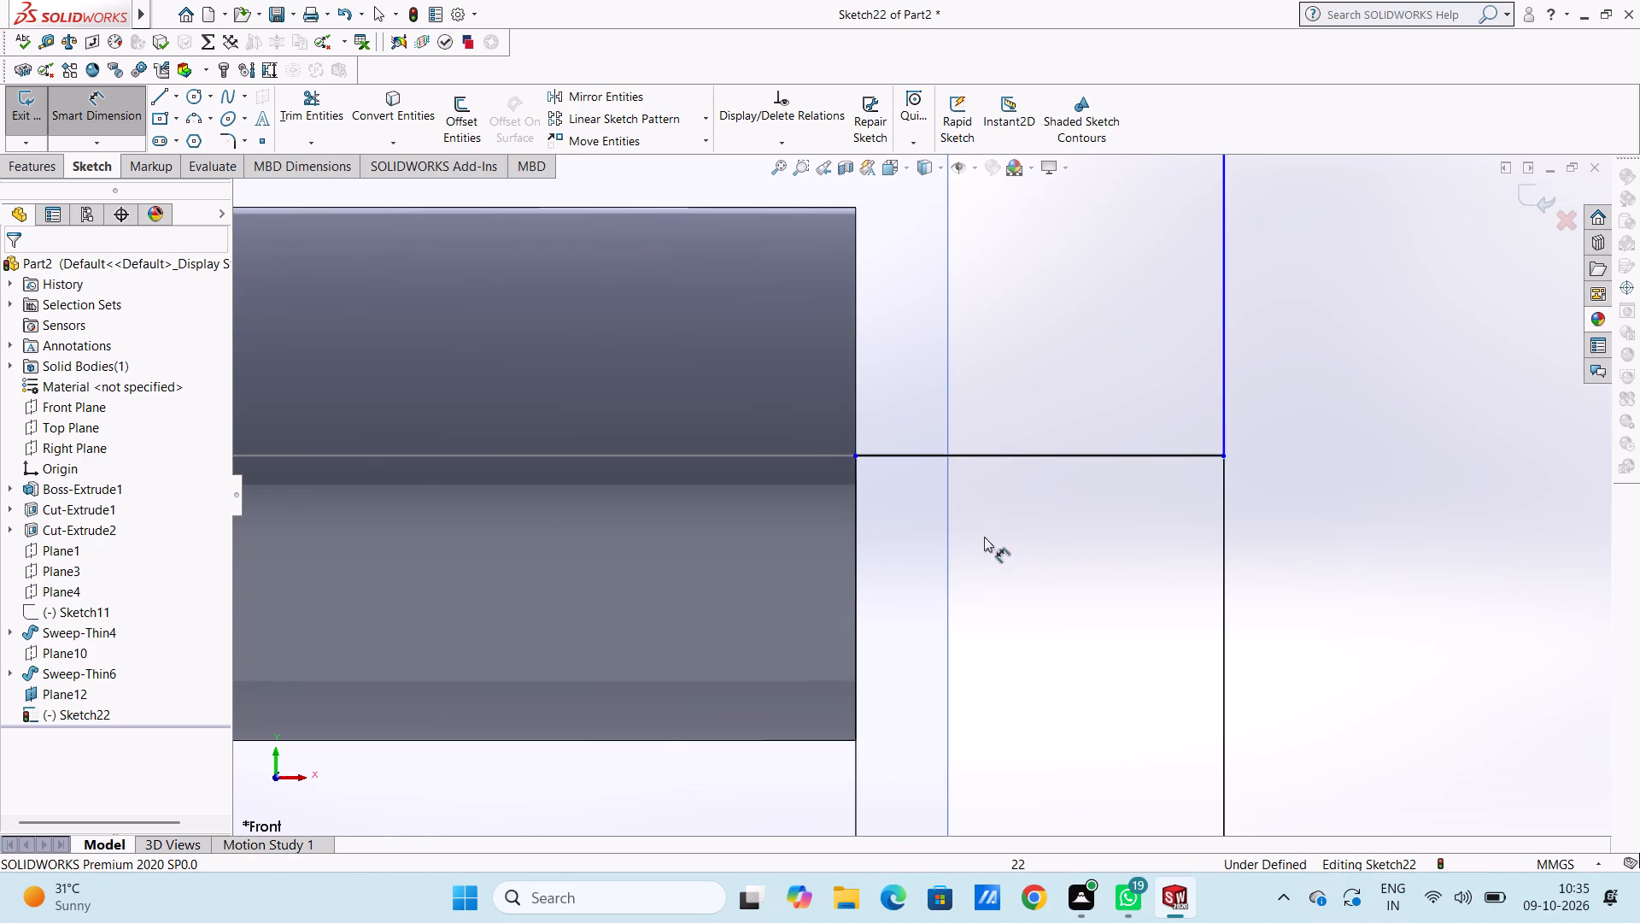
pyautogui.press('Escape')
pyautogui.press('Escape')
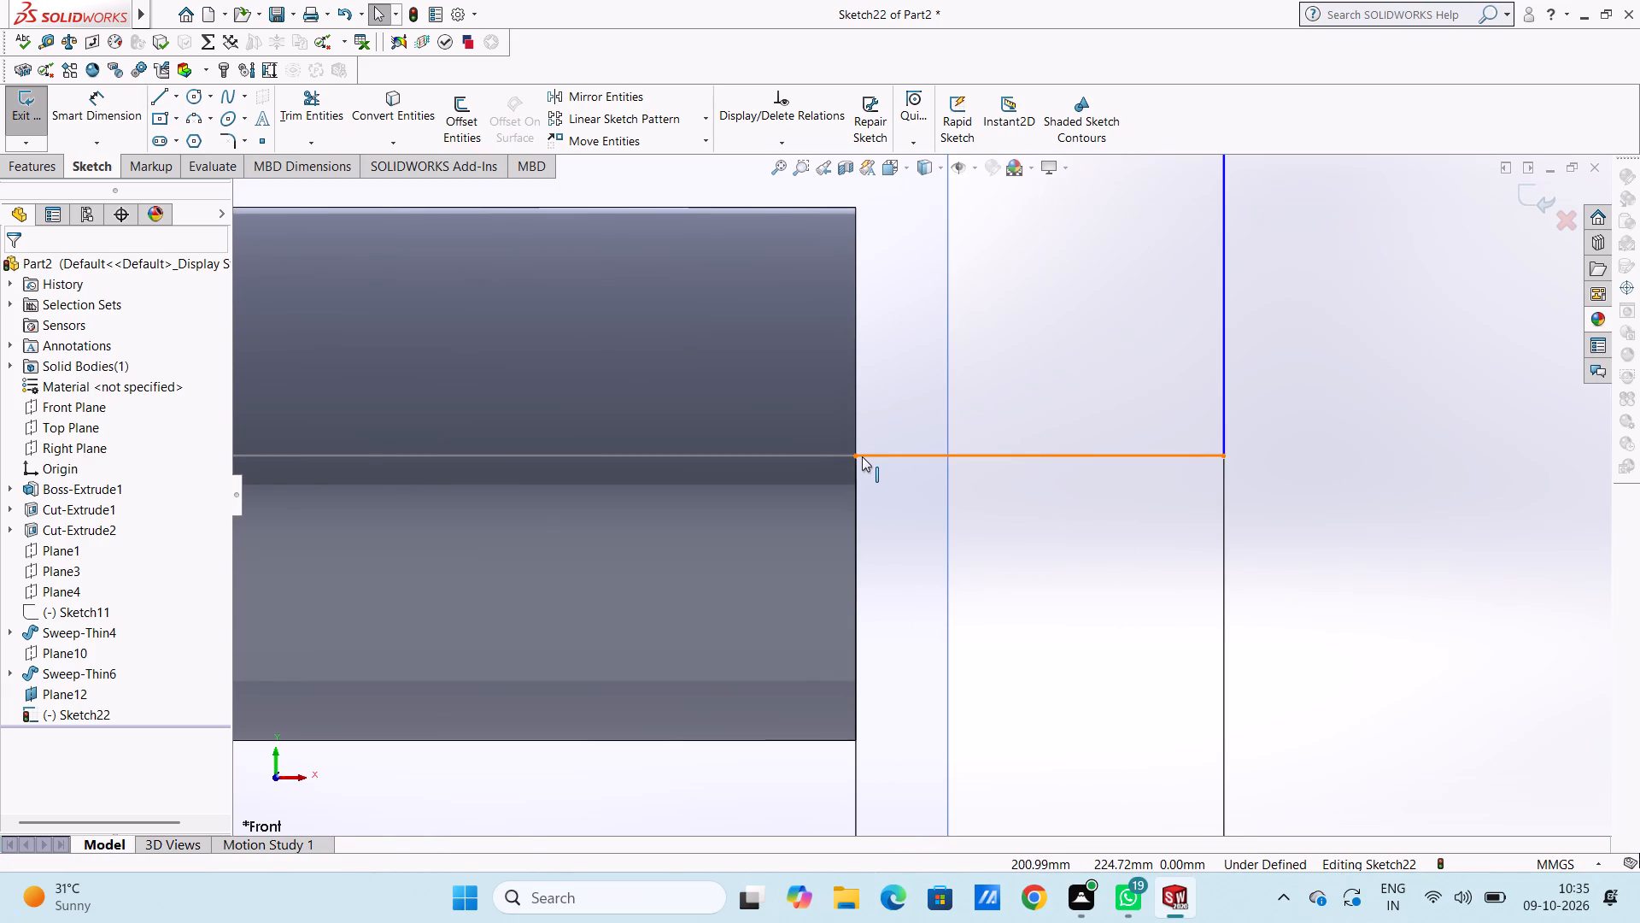
# Inspect the path's start point at the pipe's open end, including its relations and fit to the end face.
pyautogui.click(856, 456)
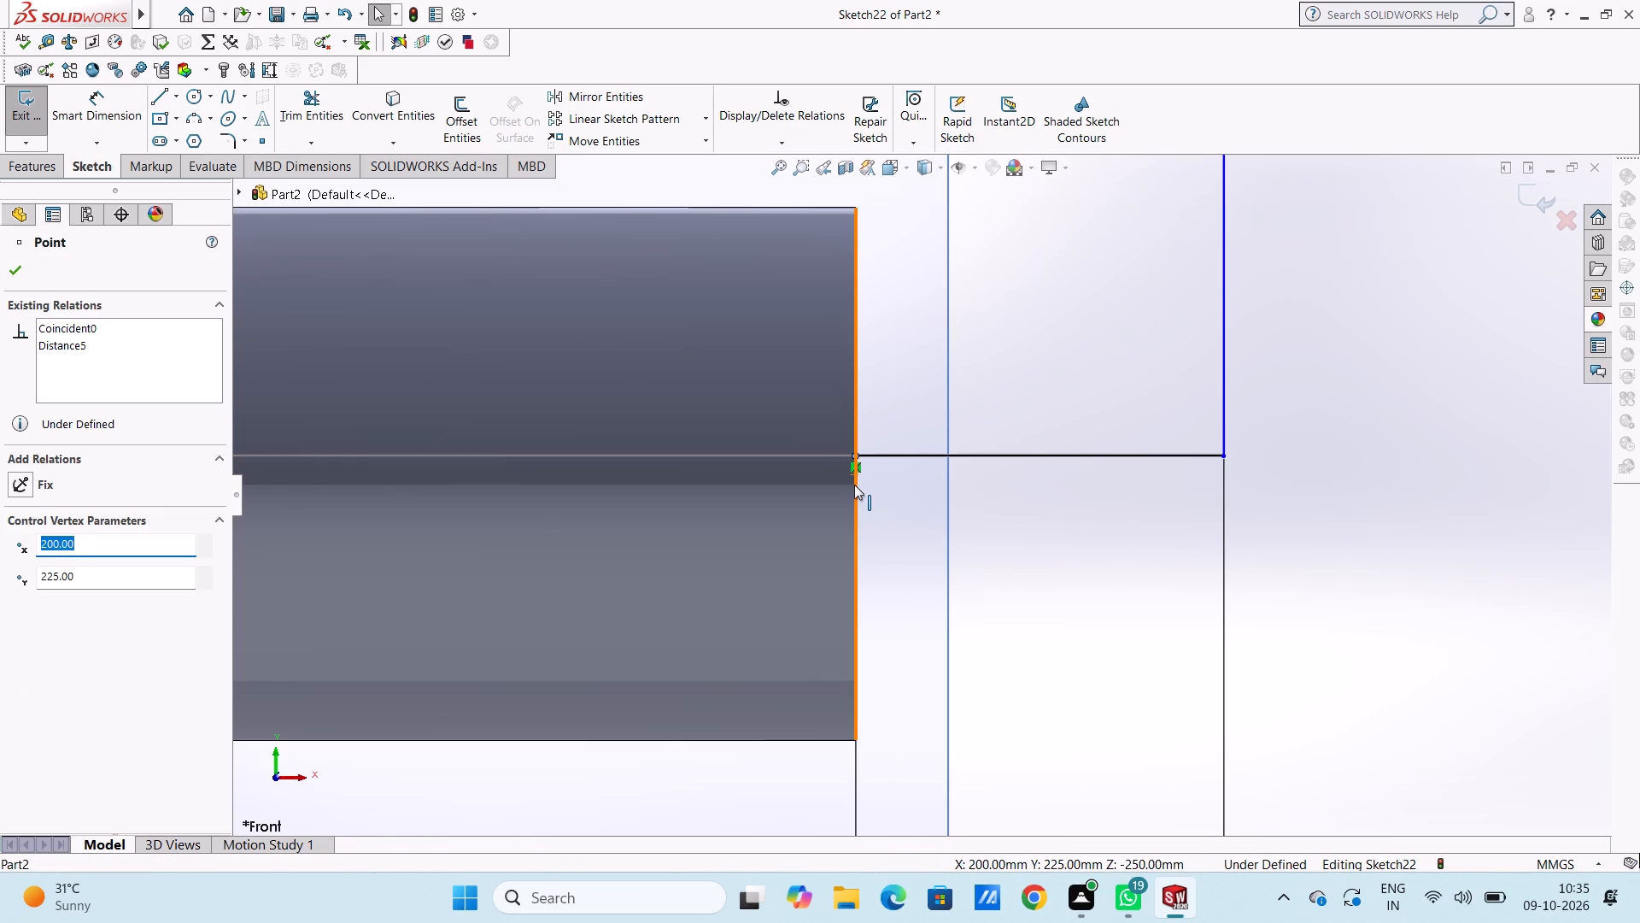
pyautogui.keyDown('ctrl'); pyautogui.scroll(-9, 860, 479); pyautogui.keyUp('ctrl')
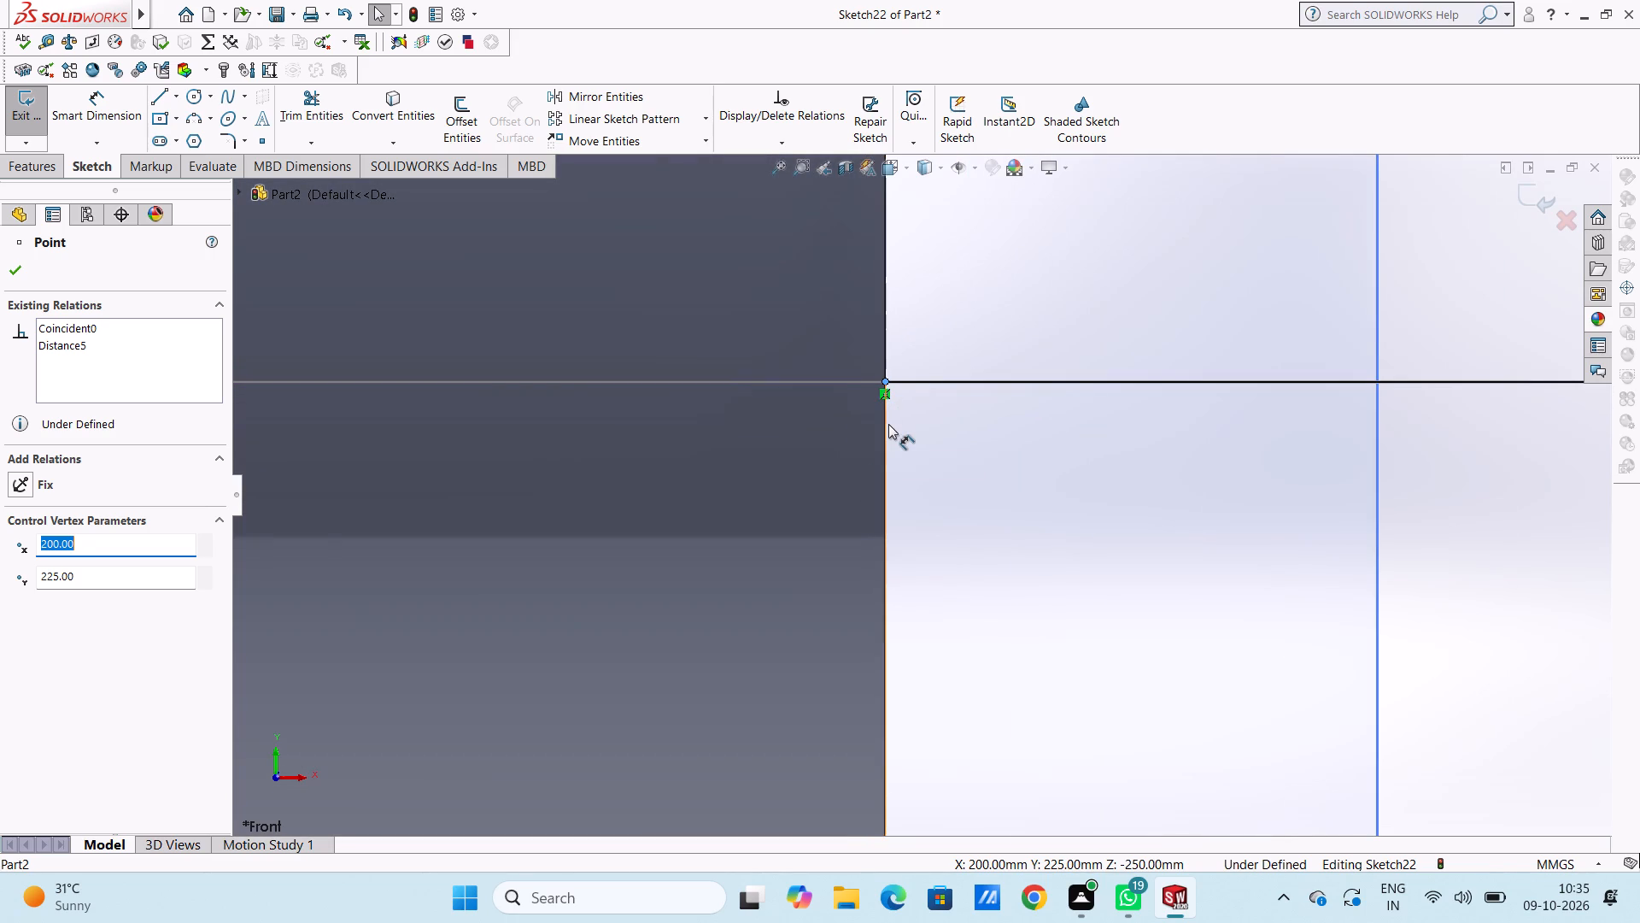
pyautogui.keyDown('ctrl'); pyautogui.scroll(11, 888, 424); pyautogui.keyUp('ctrl')
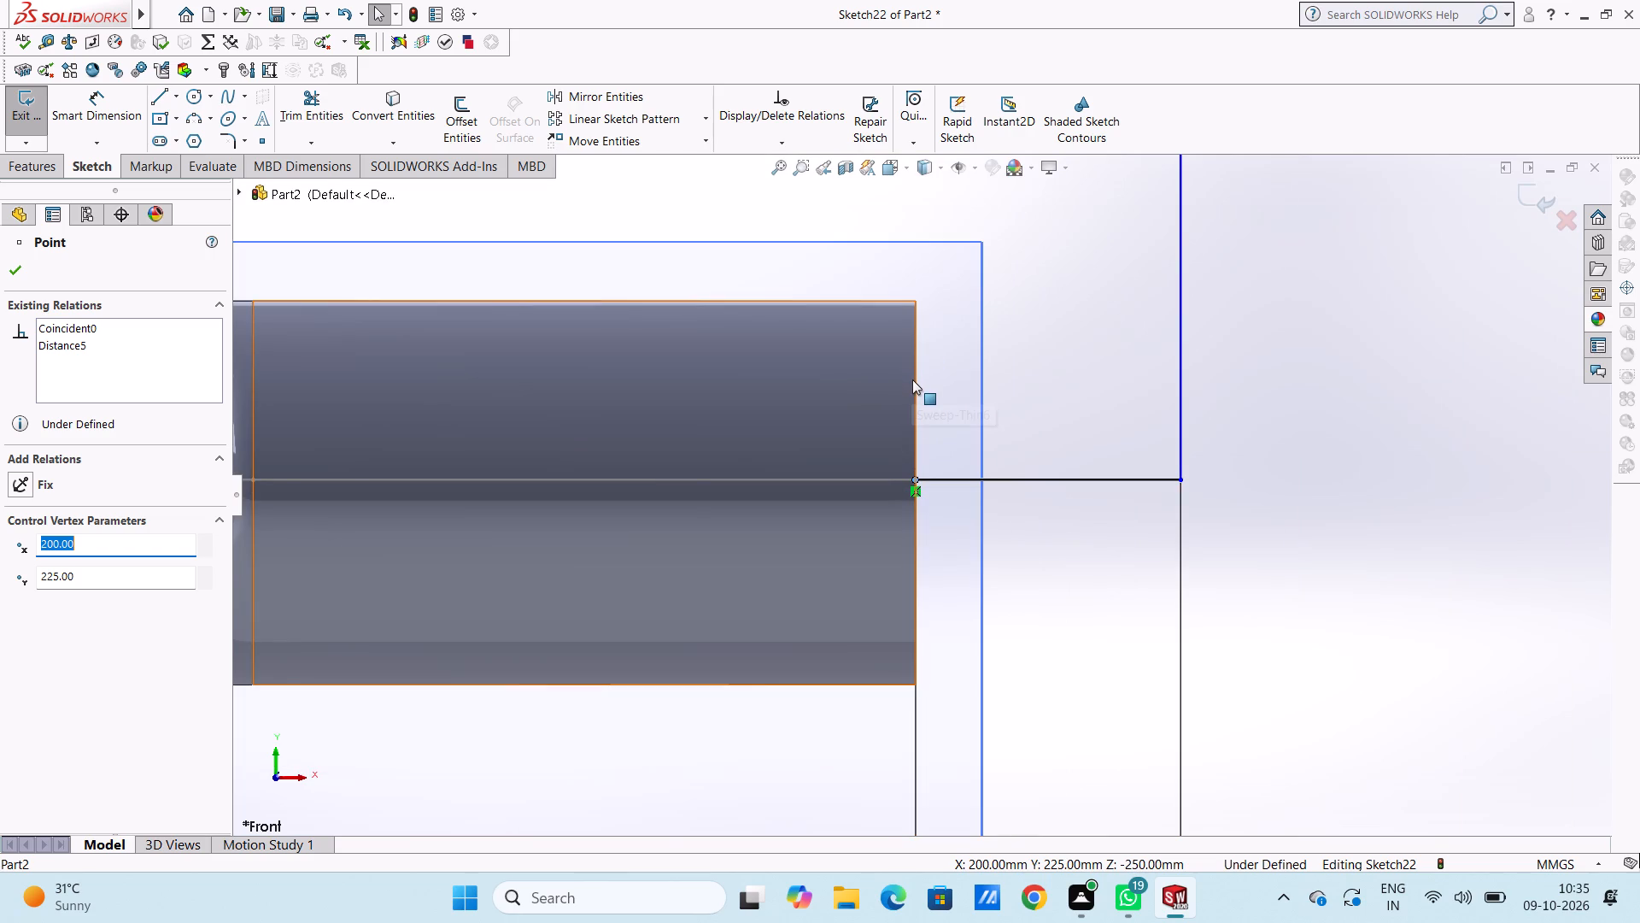
pyautogui.press('Escape')
pyautogui.press('Escape')
pyautogui.press('Escape')
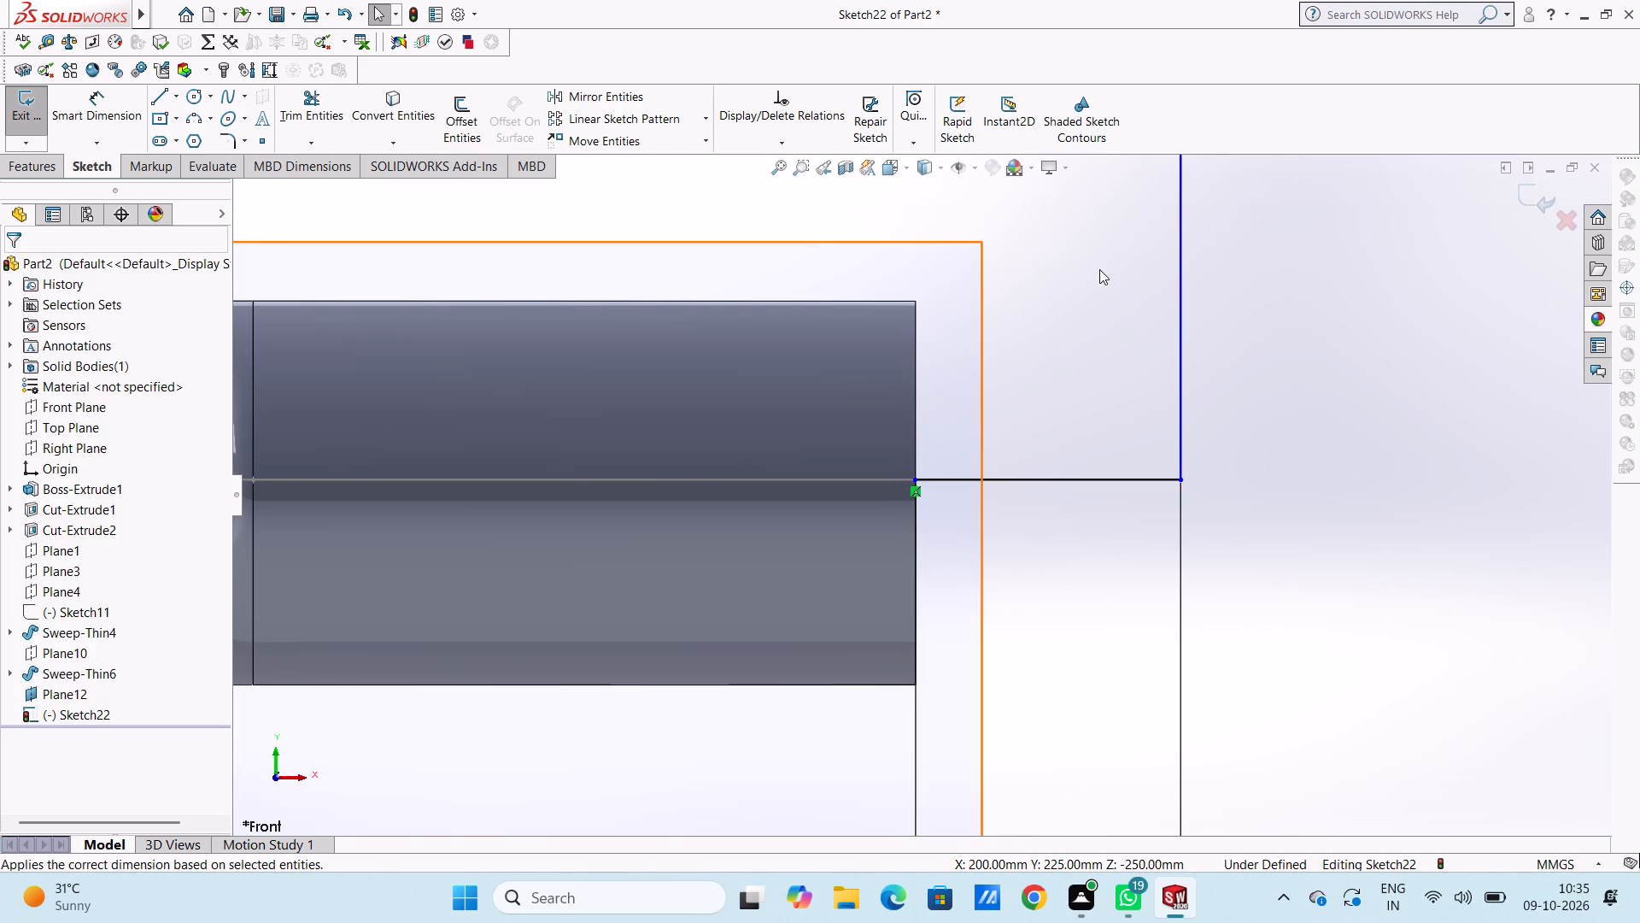
pyautogui.scroll(7, 1099, 269)
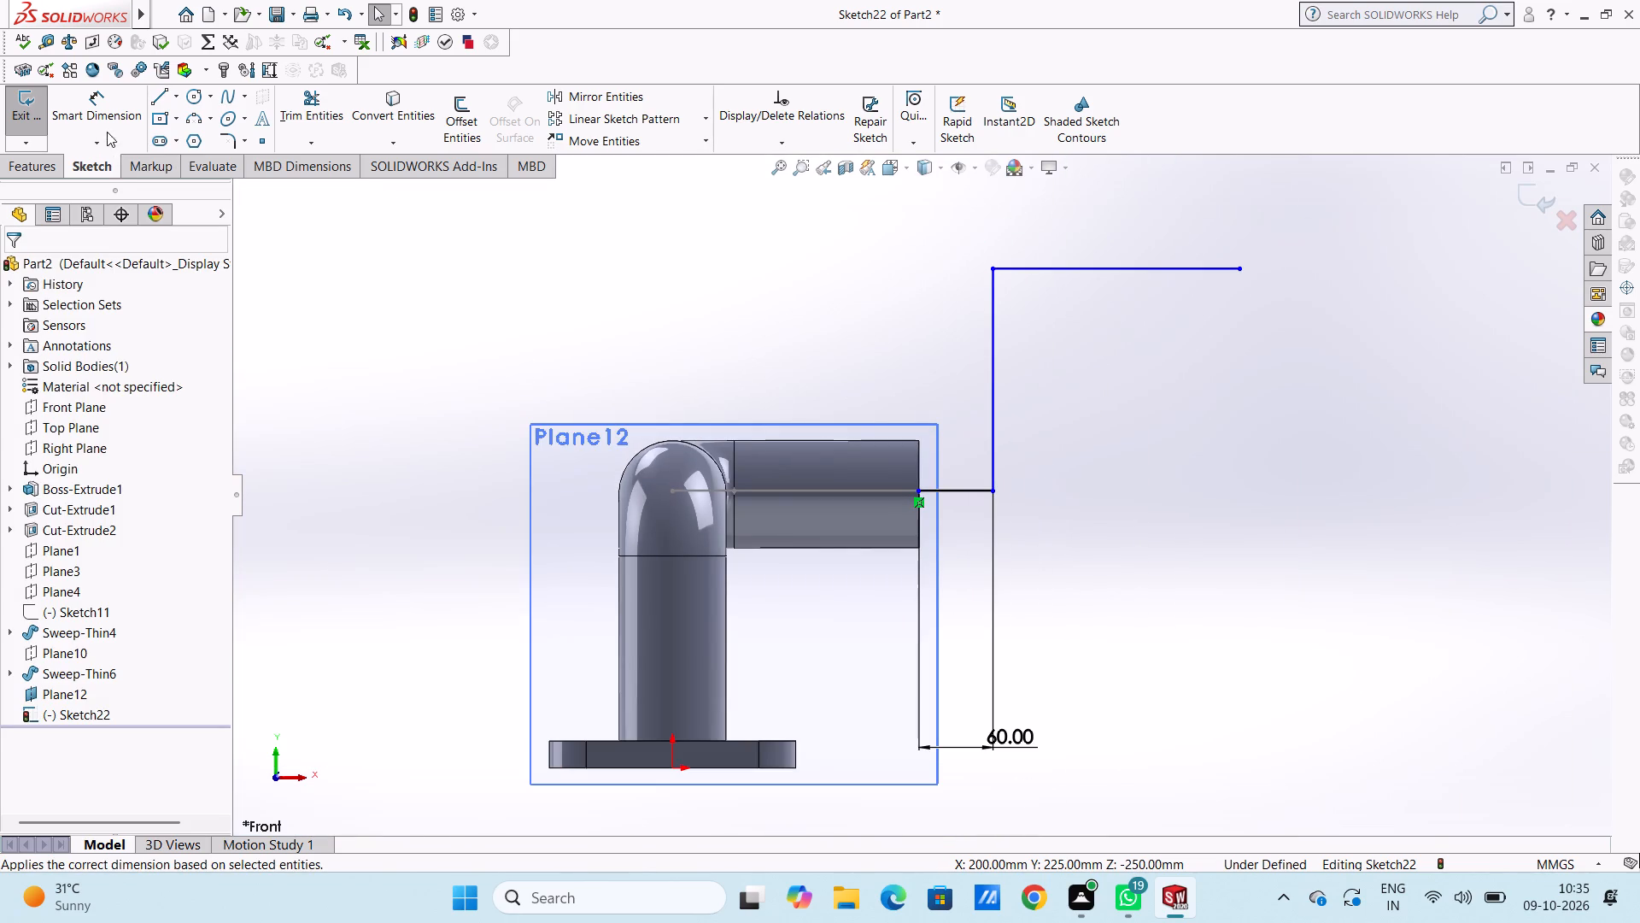
# Round both corners of the stepped path with 50 mm sketch fillets.
pyautogui.click(236, 140)
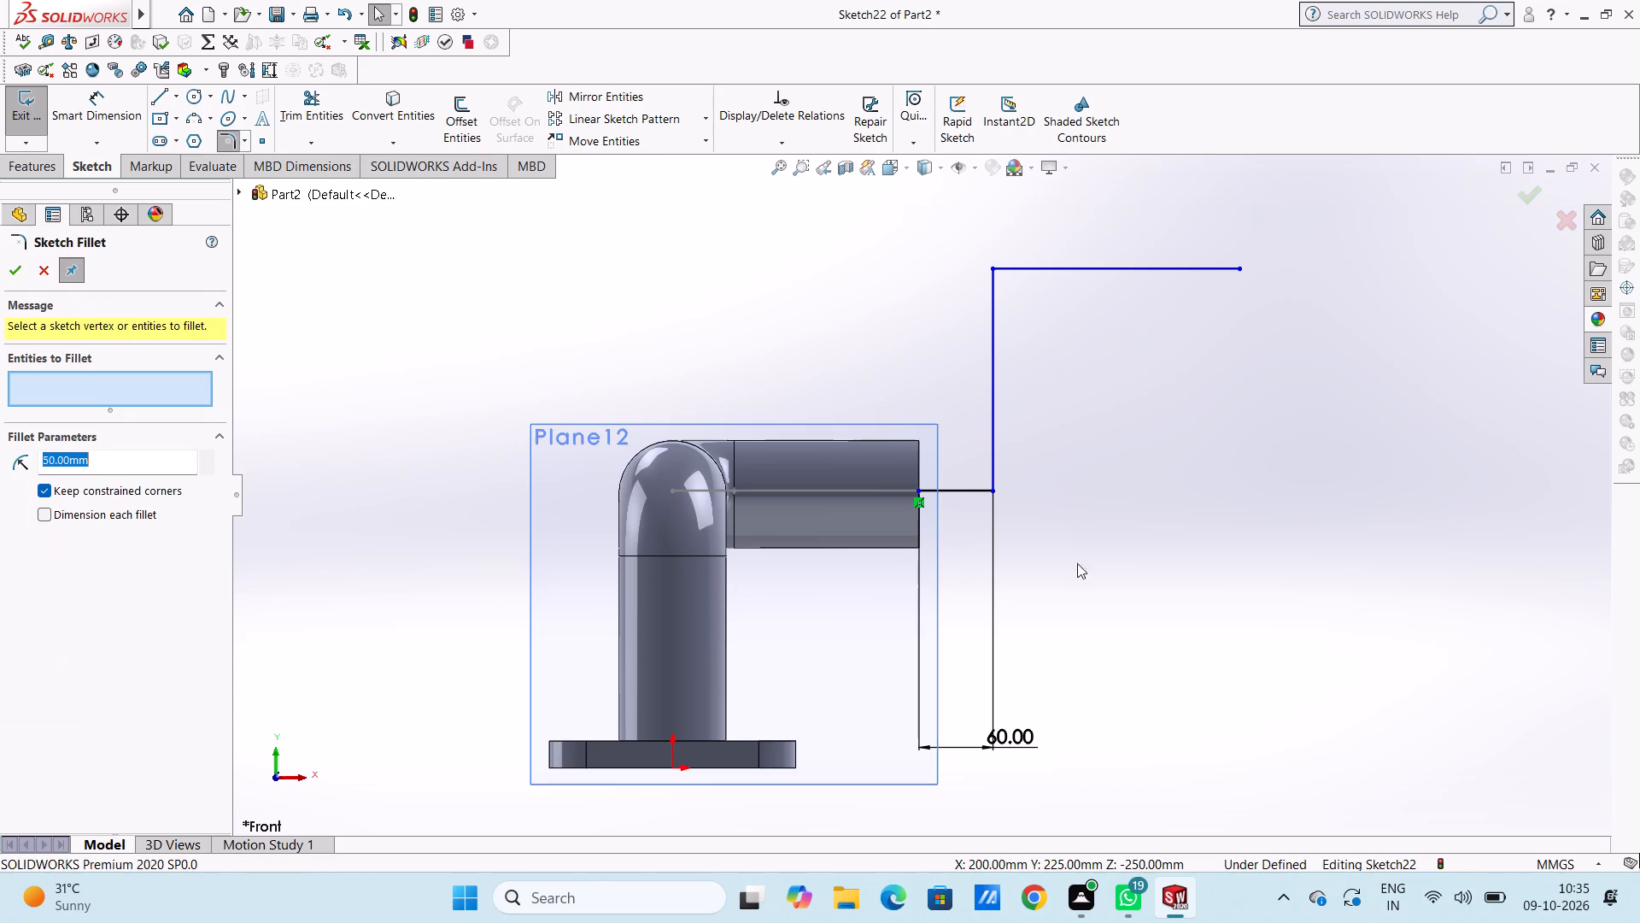
pyautogui.click(991, 490)
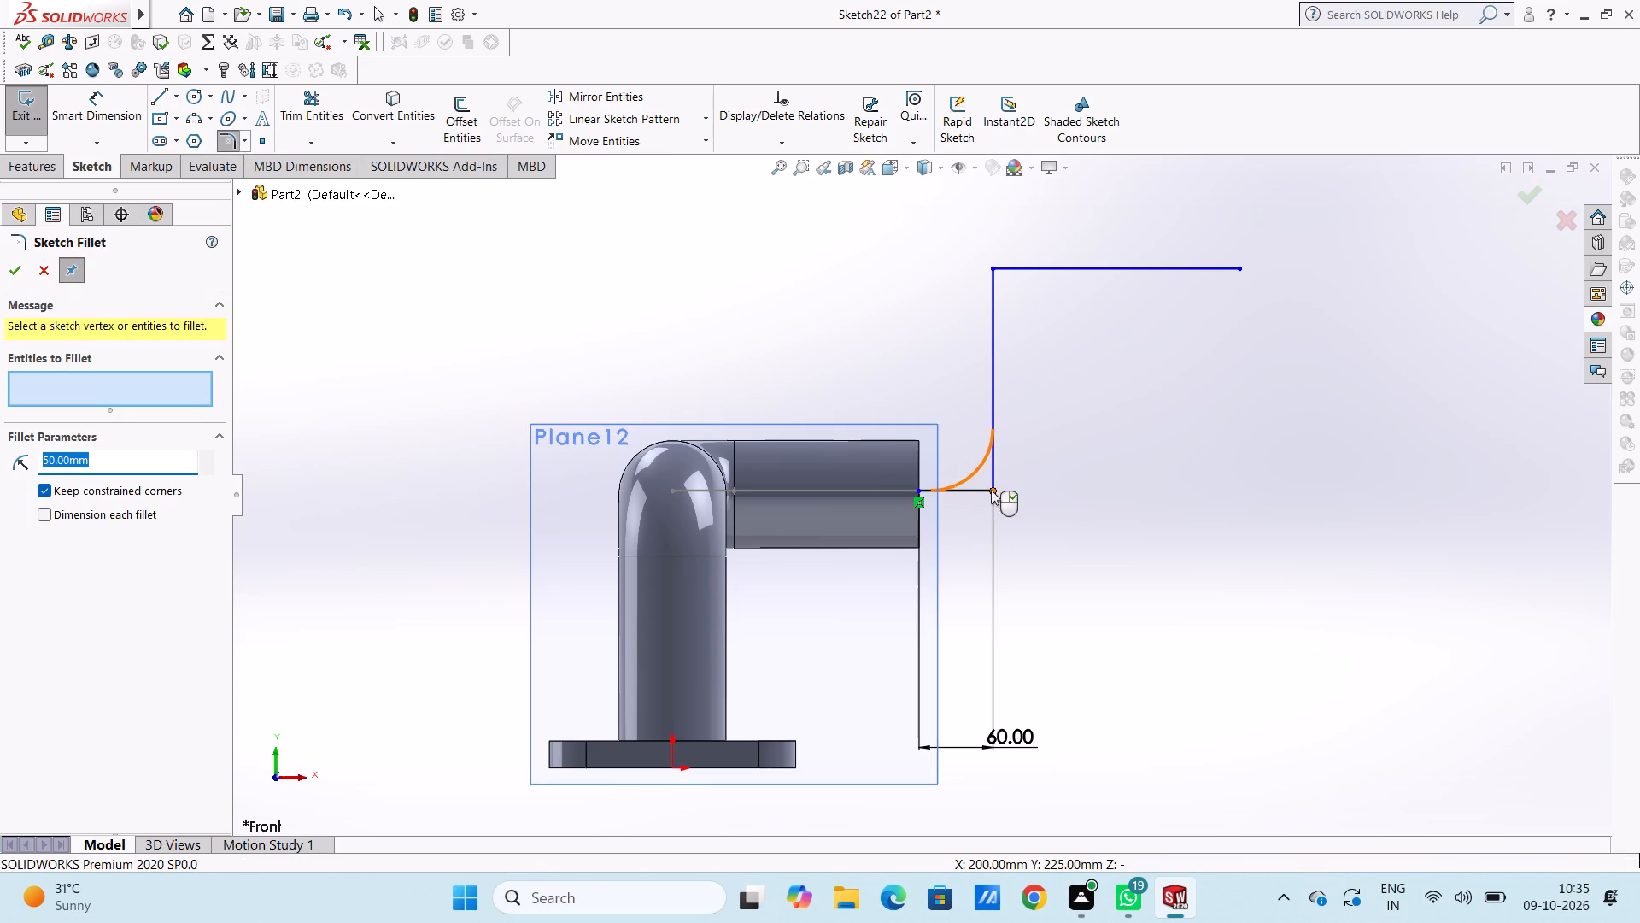
pyautogui.click(991, 269)
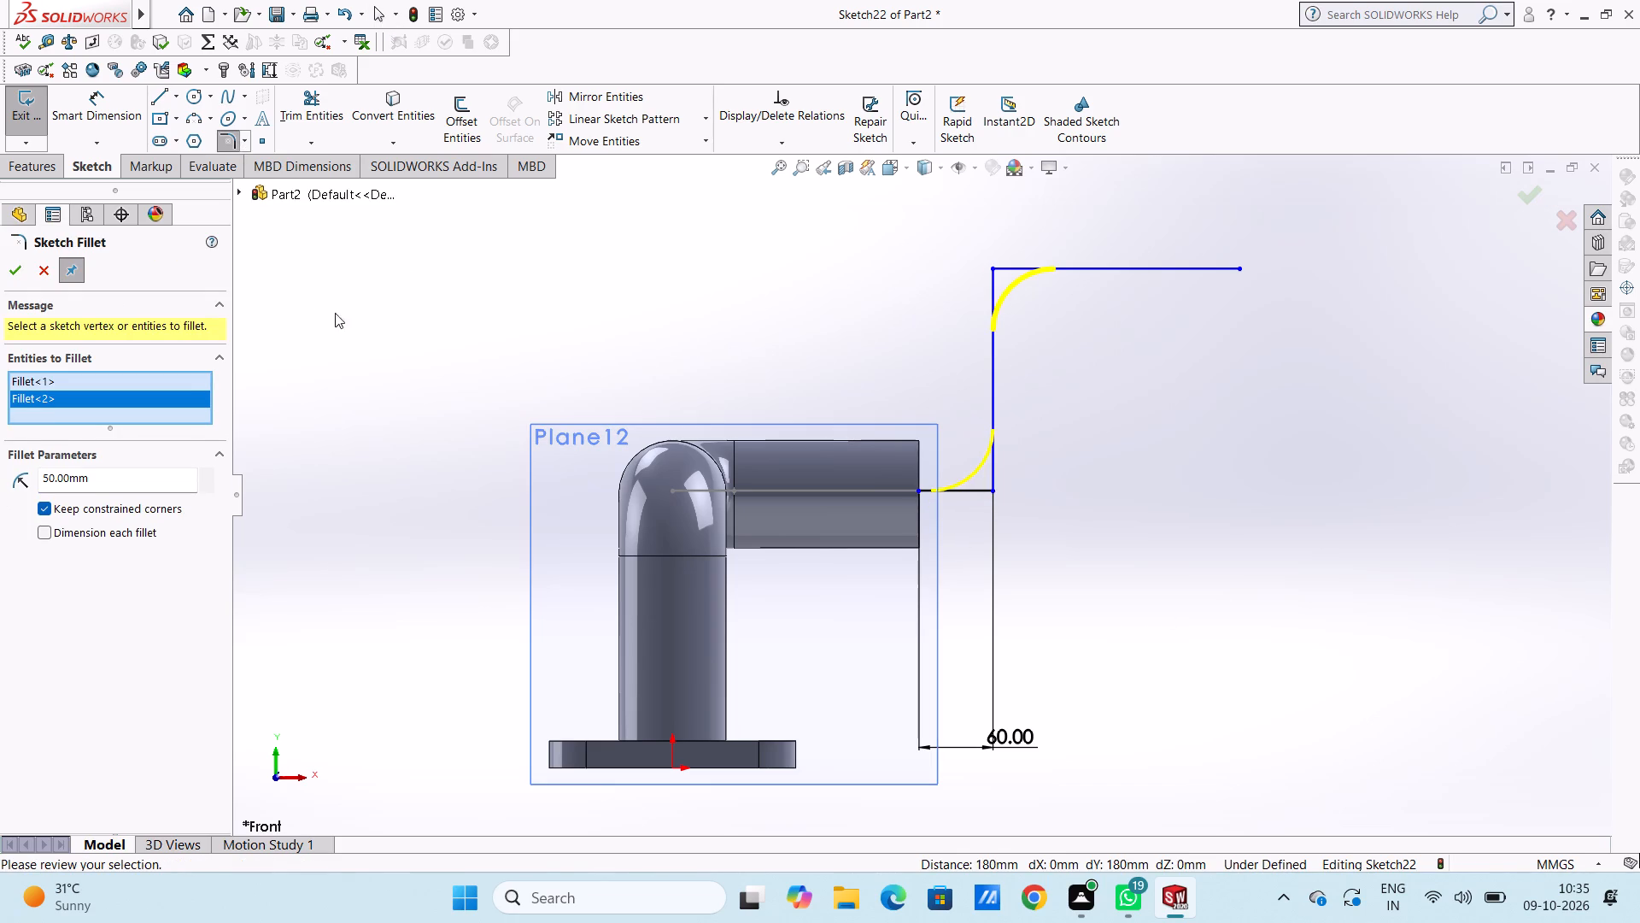
pyautogui.click(18, 279)
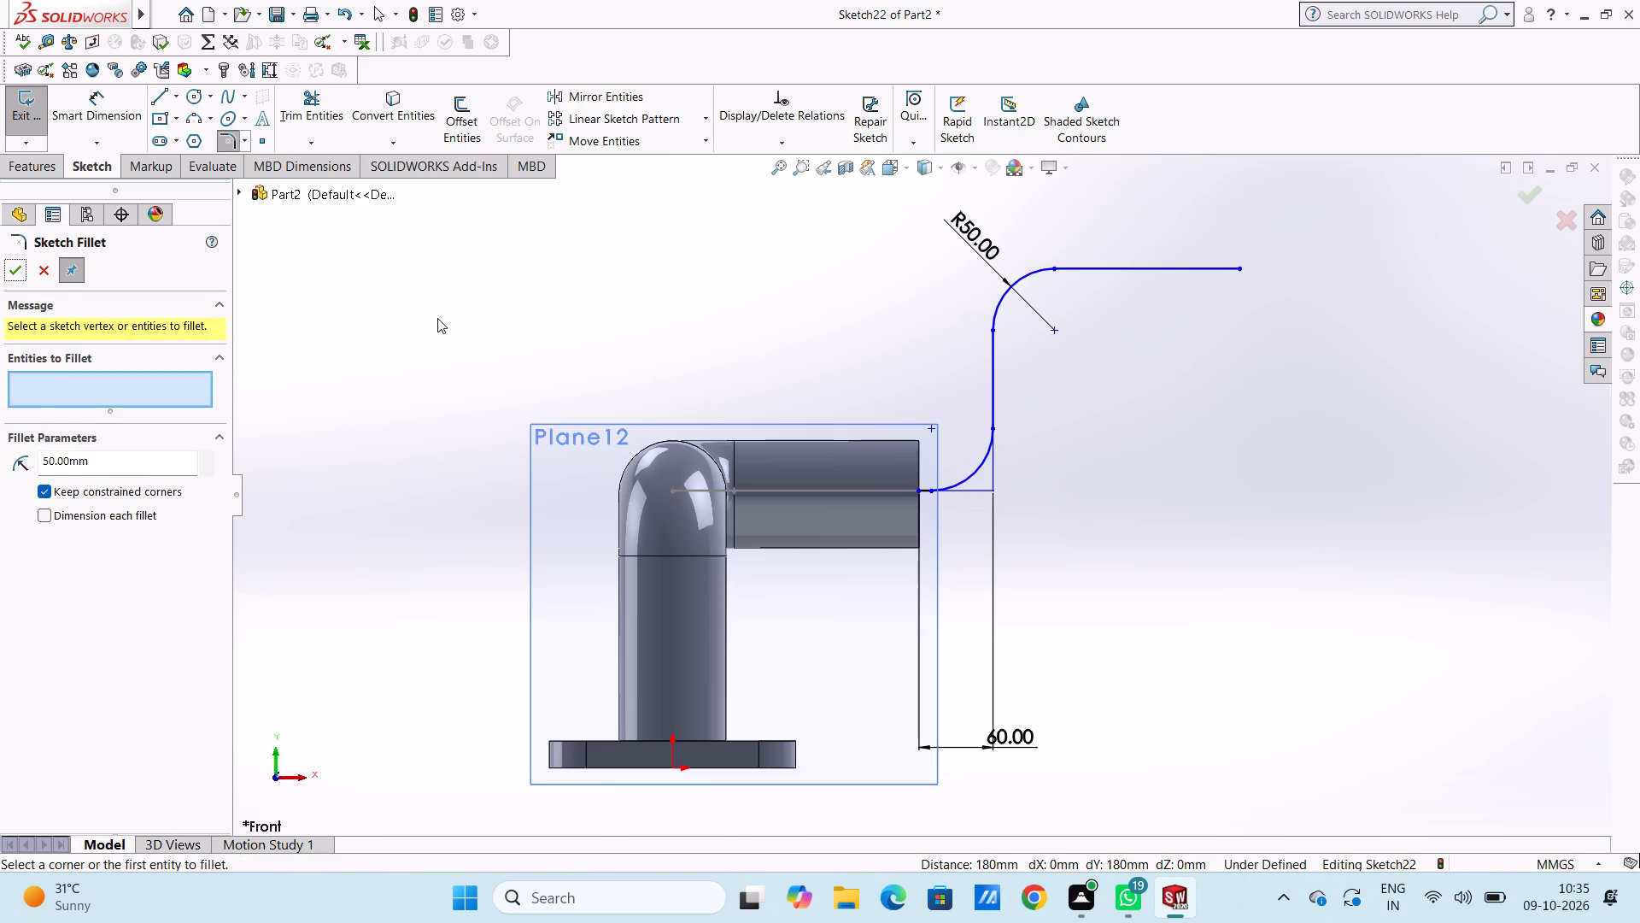
pyautogui.click(10, 267)
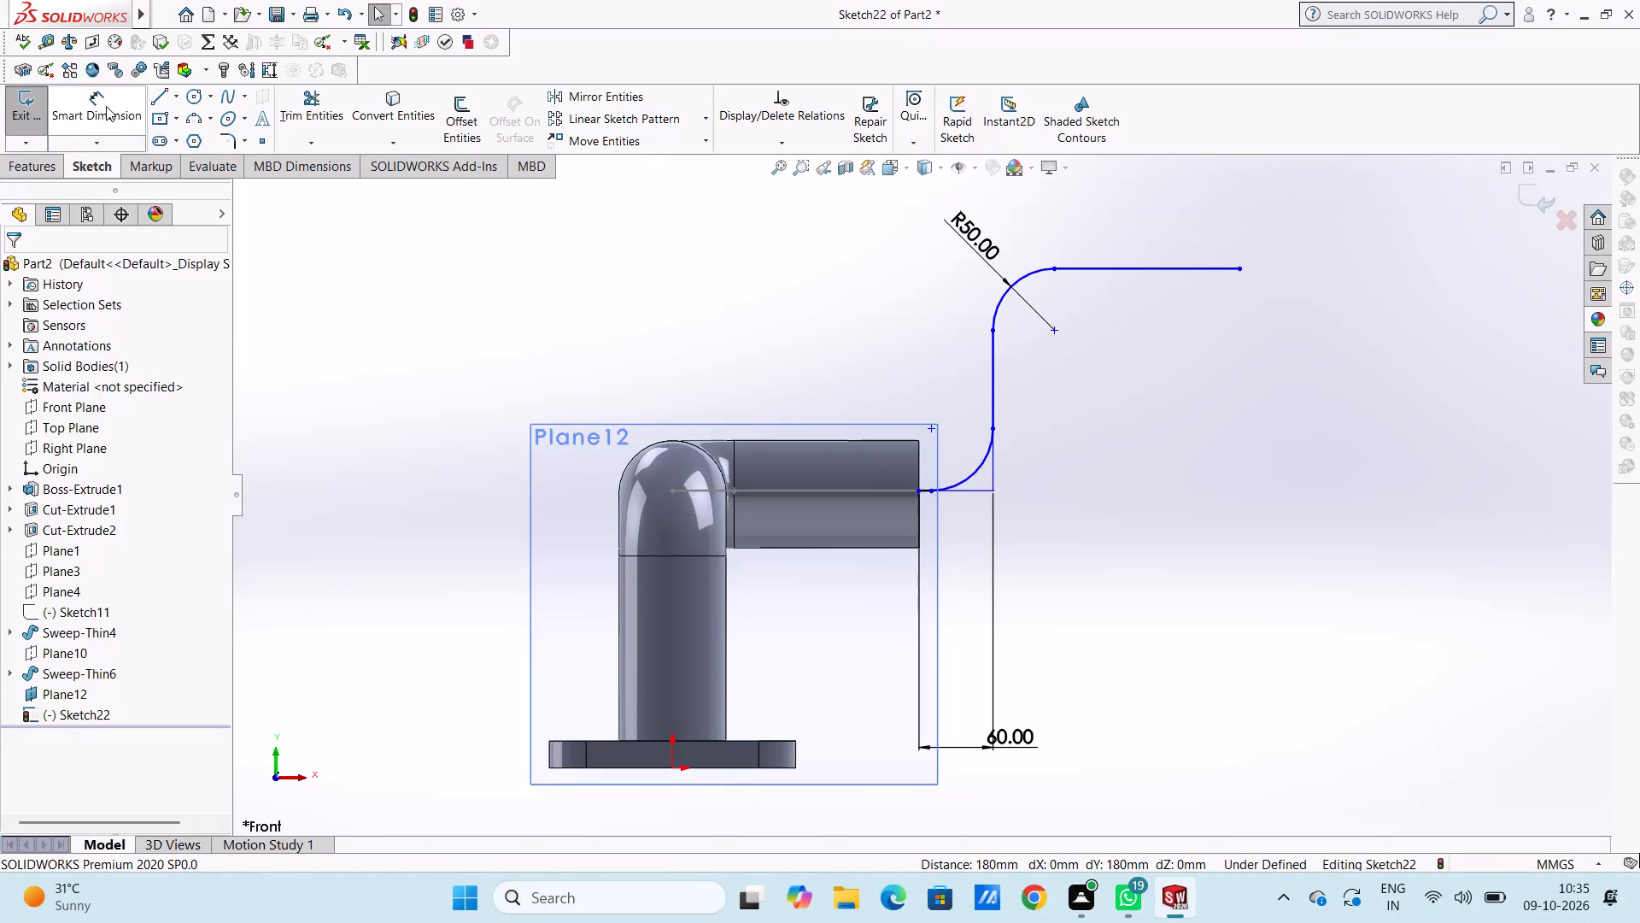
# Dimension the length of the straight vertical segment between the path's two fillets.
pyautogui.click(105, 95)
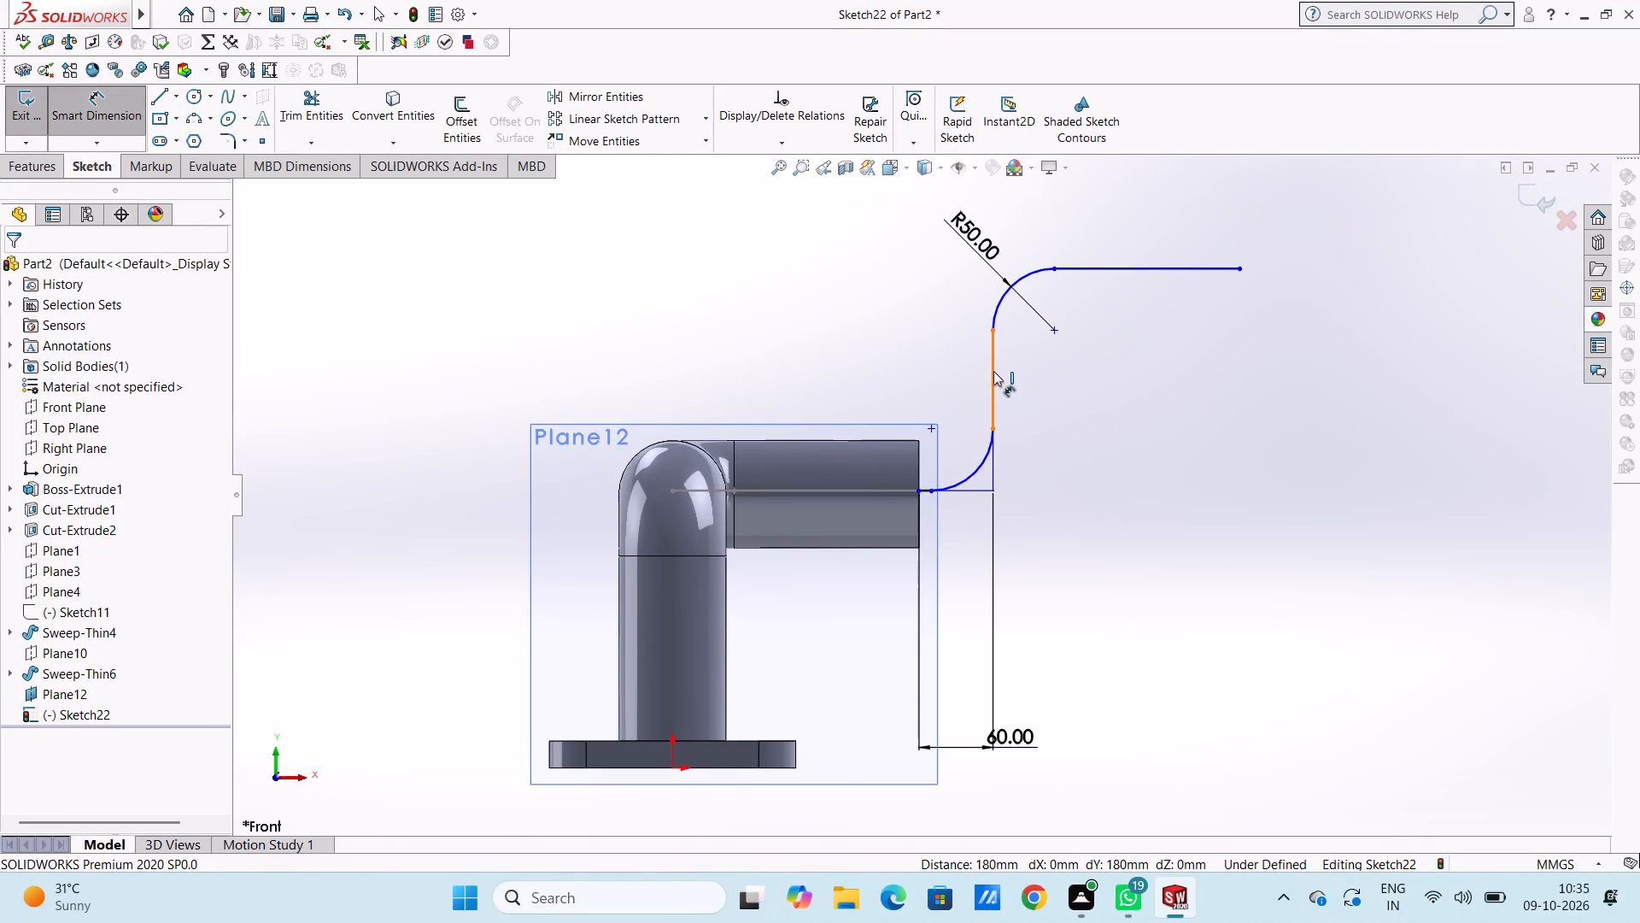
pyautogui.click(993, 371)
pyautogui.click(1511, 551)
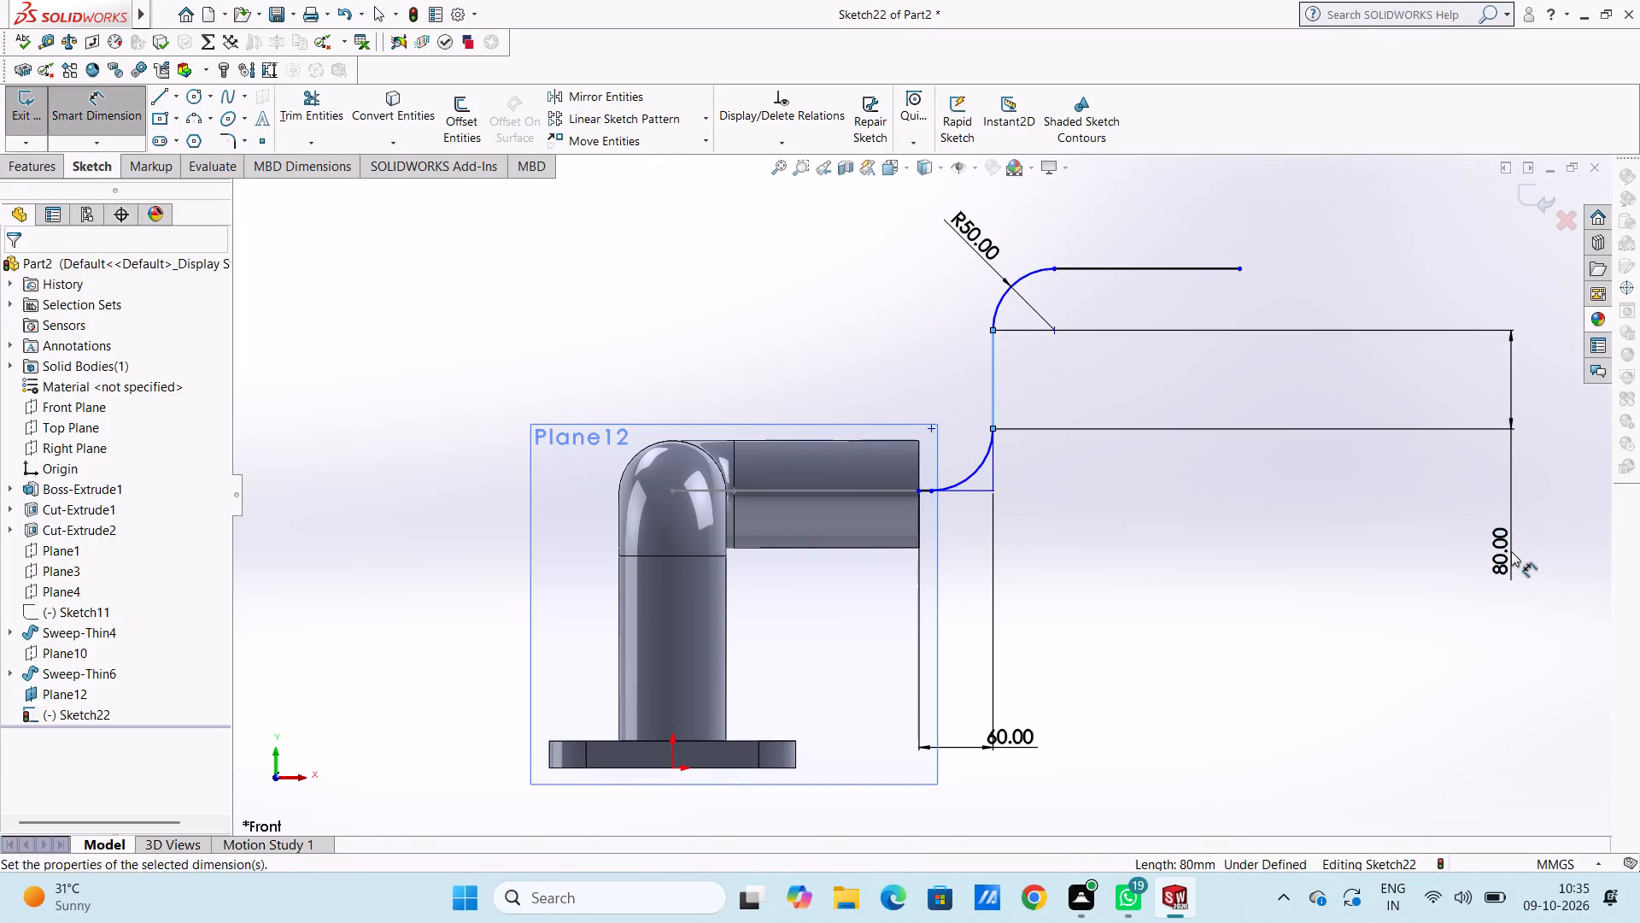
pyautogui.click(1437, 523)
pyautogui.click(1278, 556)
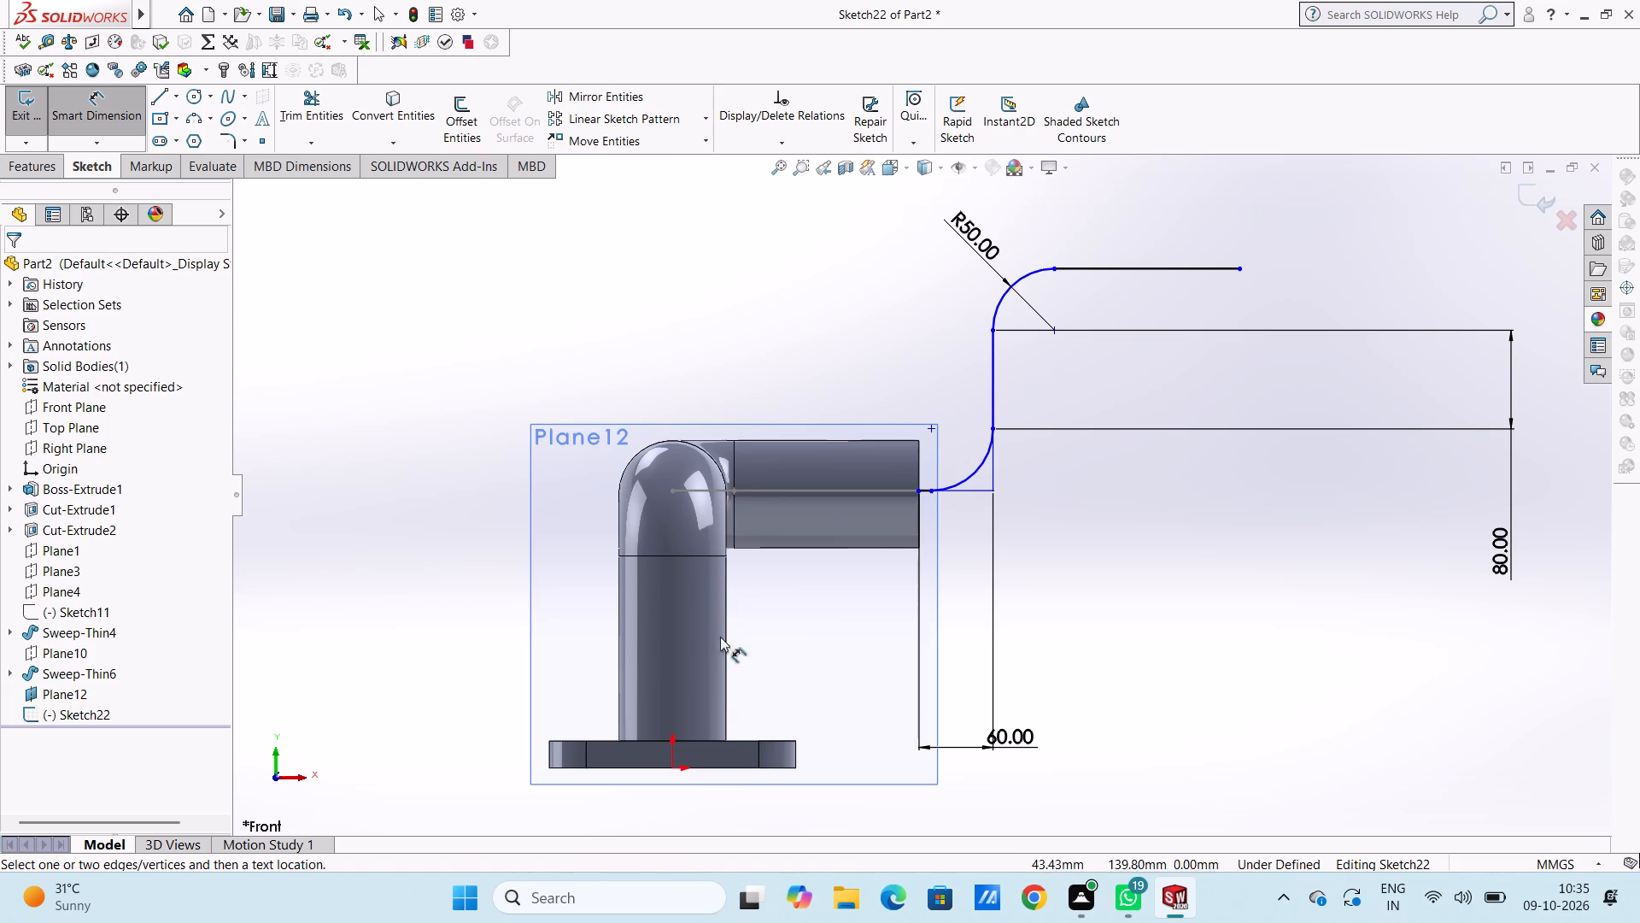
# Dimension the horizontal distance from the origin to the path's start point at the pipe's open end.
pyautogui.click(674, 770)
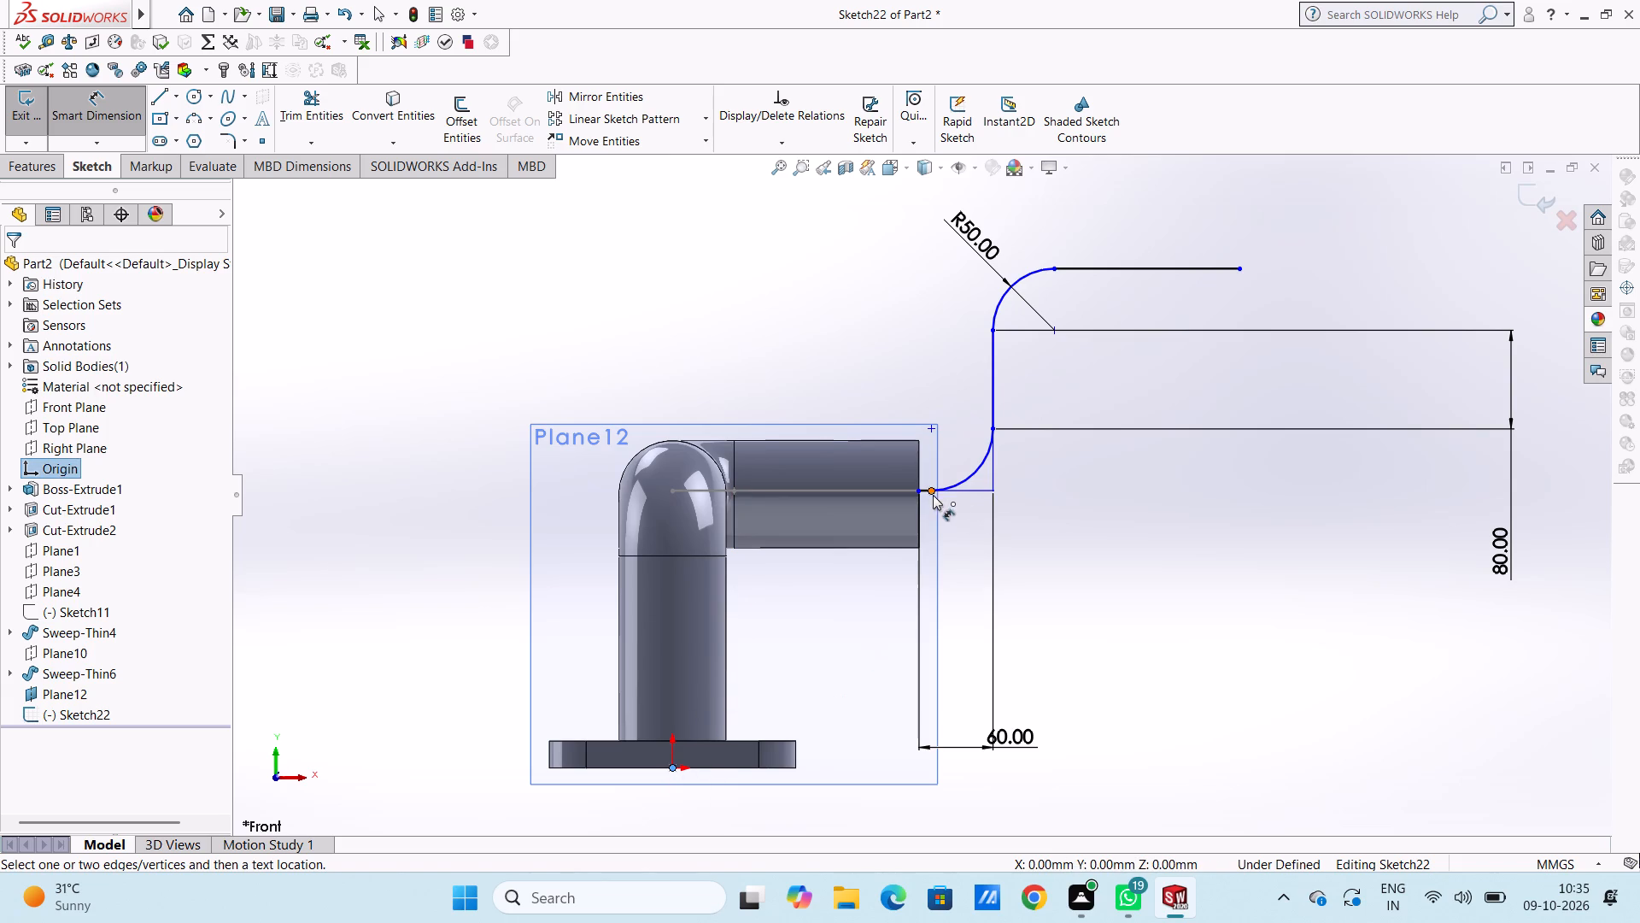
pyautogui.click(922, 492)
pyautogui.click(802, 271)
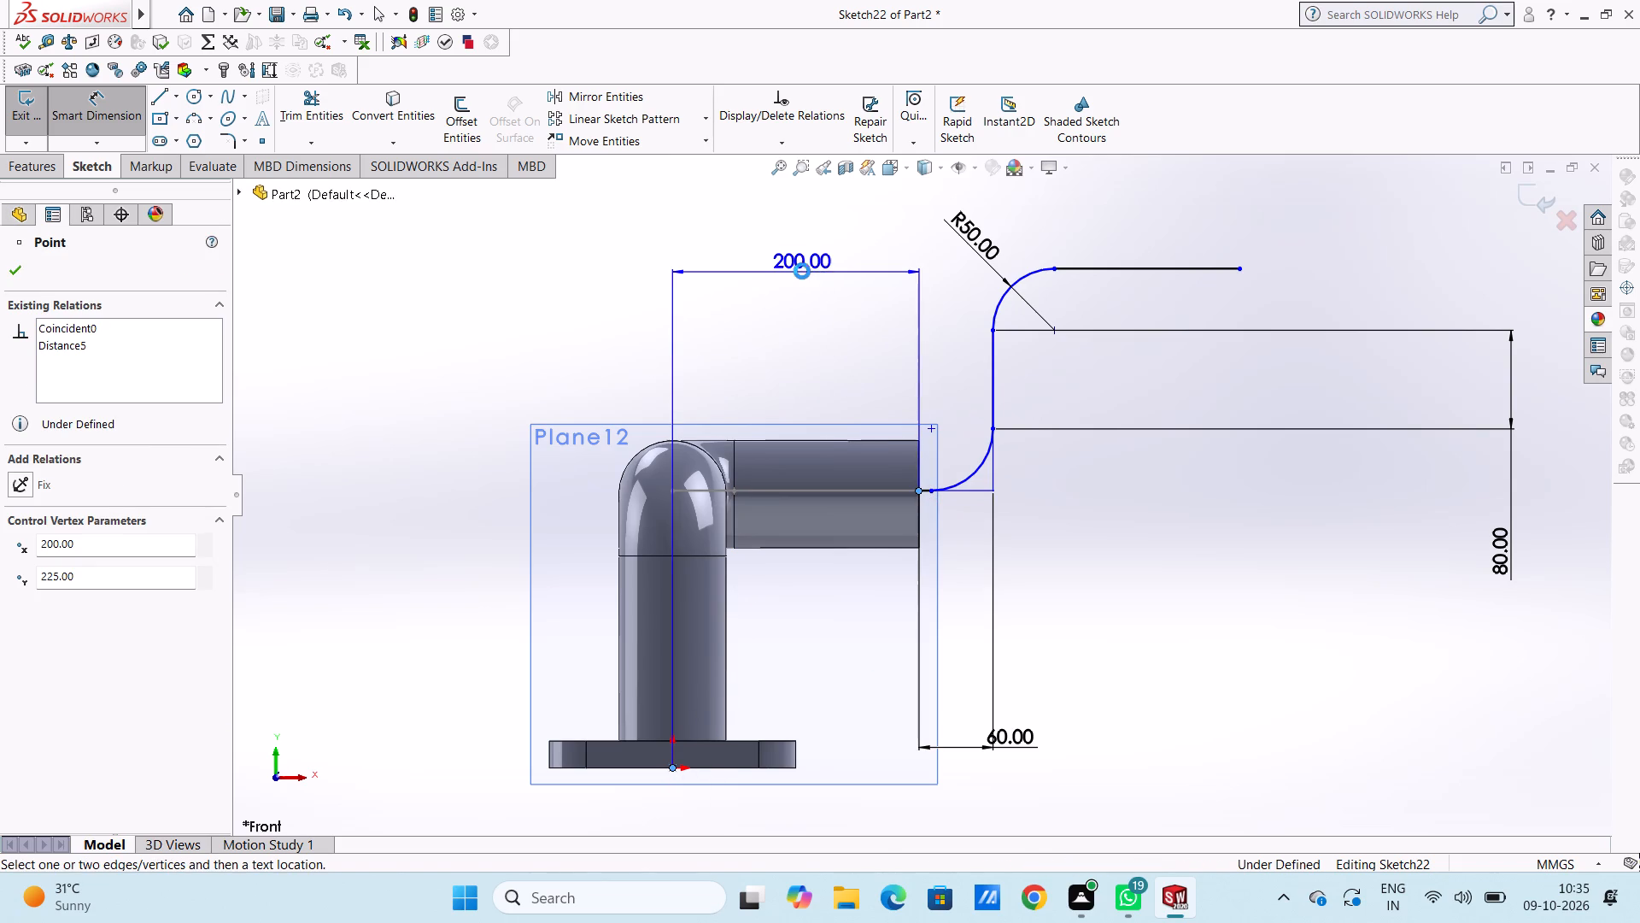
pyautogui.click(729, 245)
pyautogui.click(677, 256)
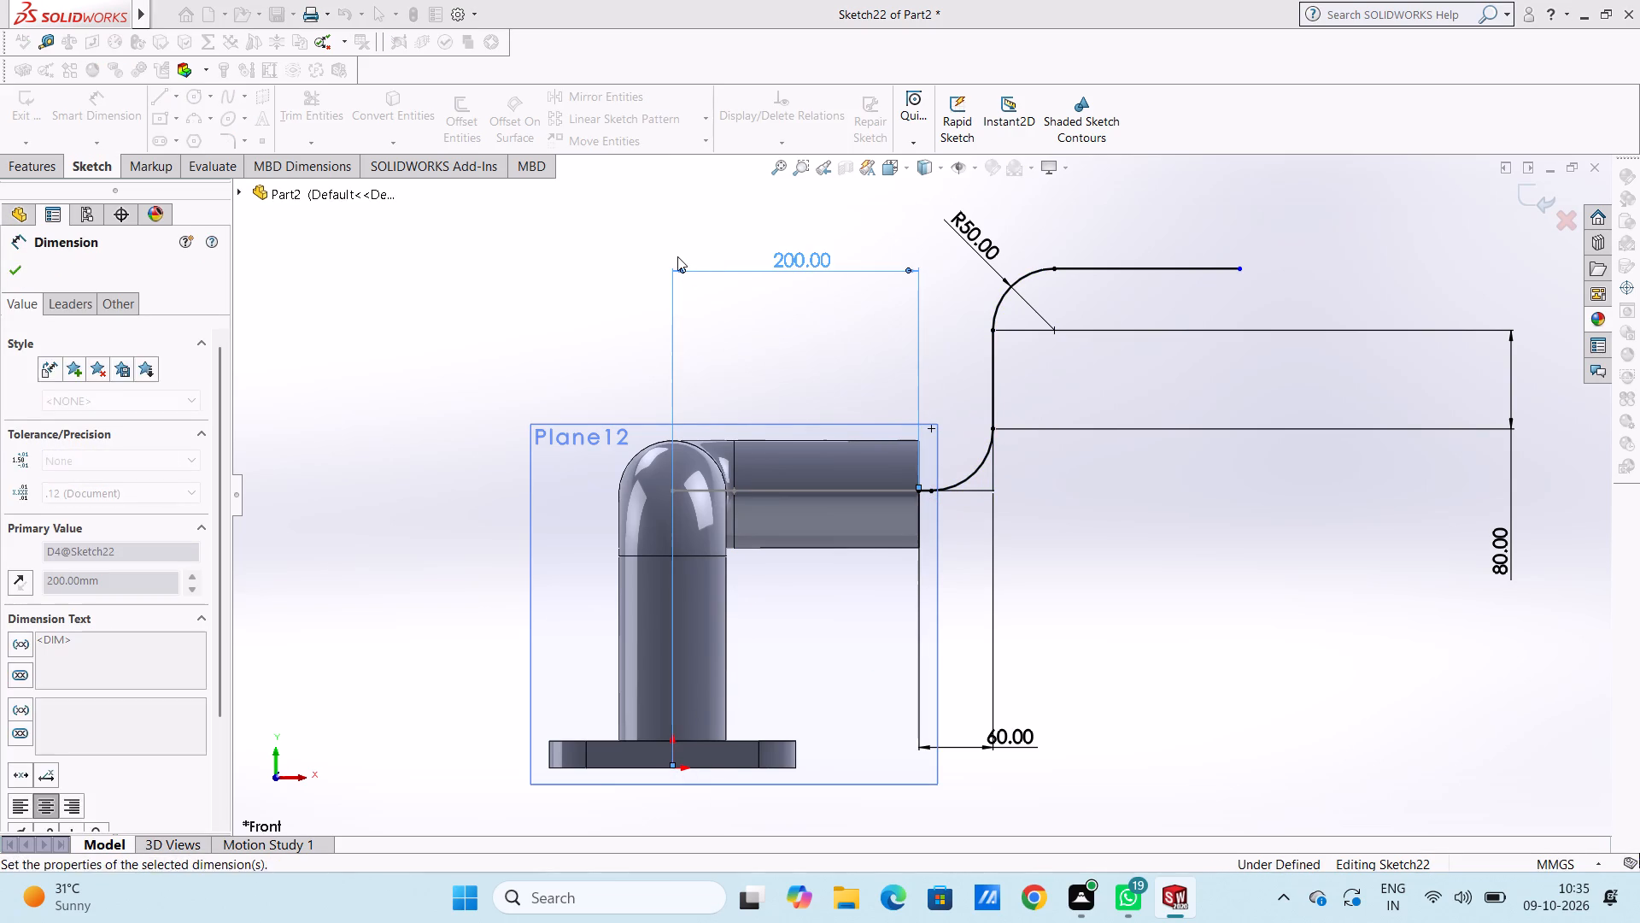
pyautogui.moveTo(881, 229); pyautogui.dragTo(845, 280, button='middle')
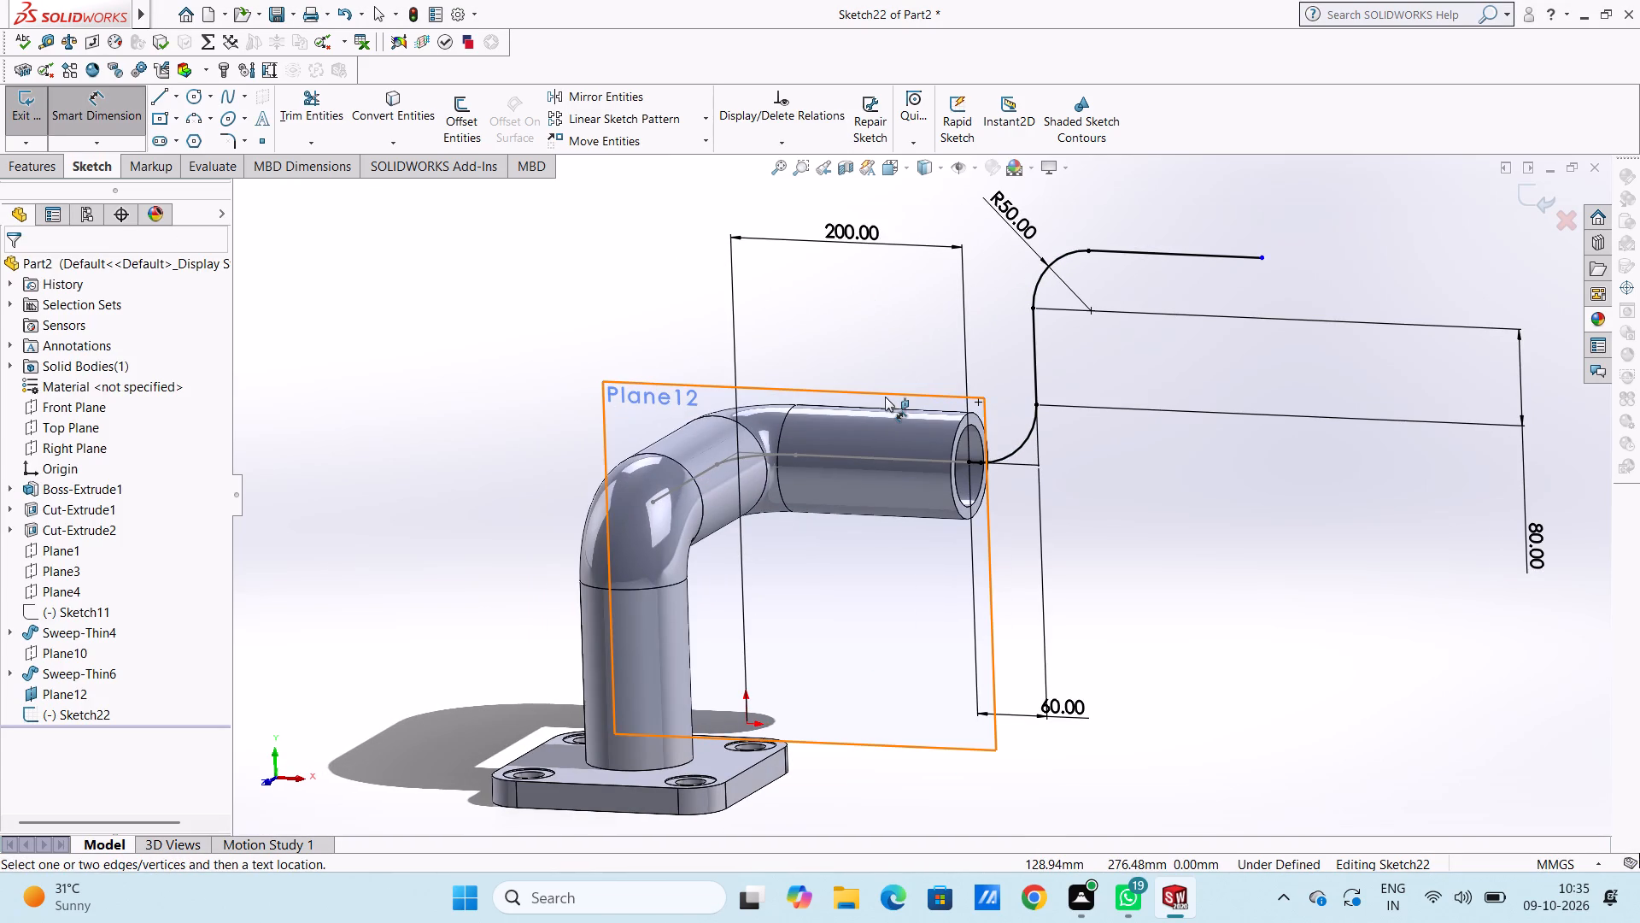
pyautogui.press('Escape')
pyautogui.press('Escape')
# Exit the finished path sketch.
pyautogui.scroll(-3, 1027, 468)
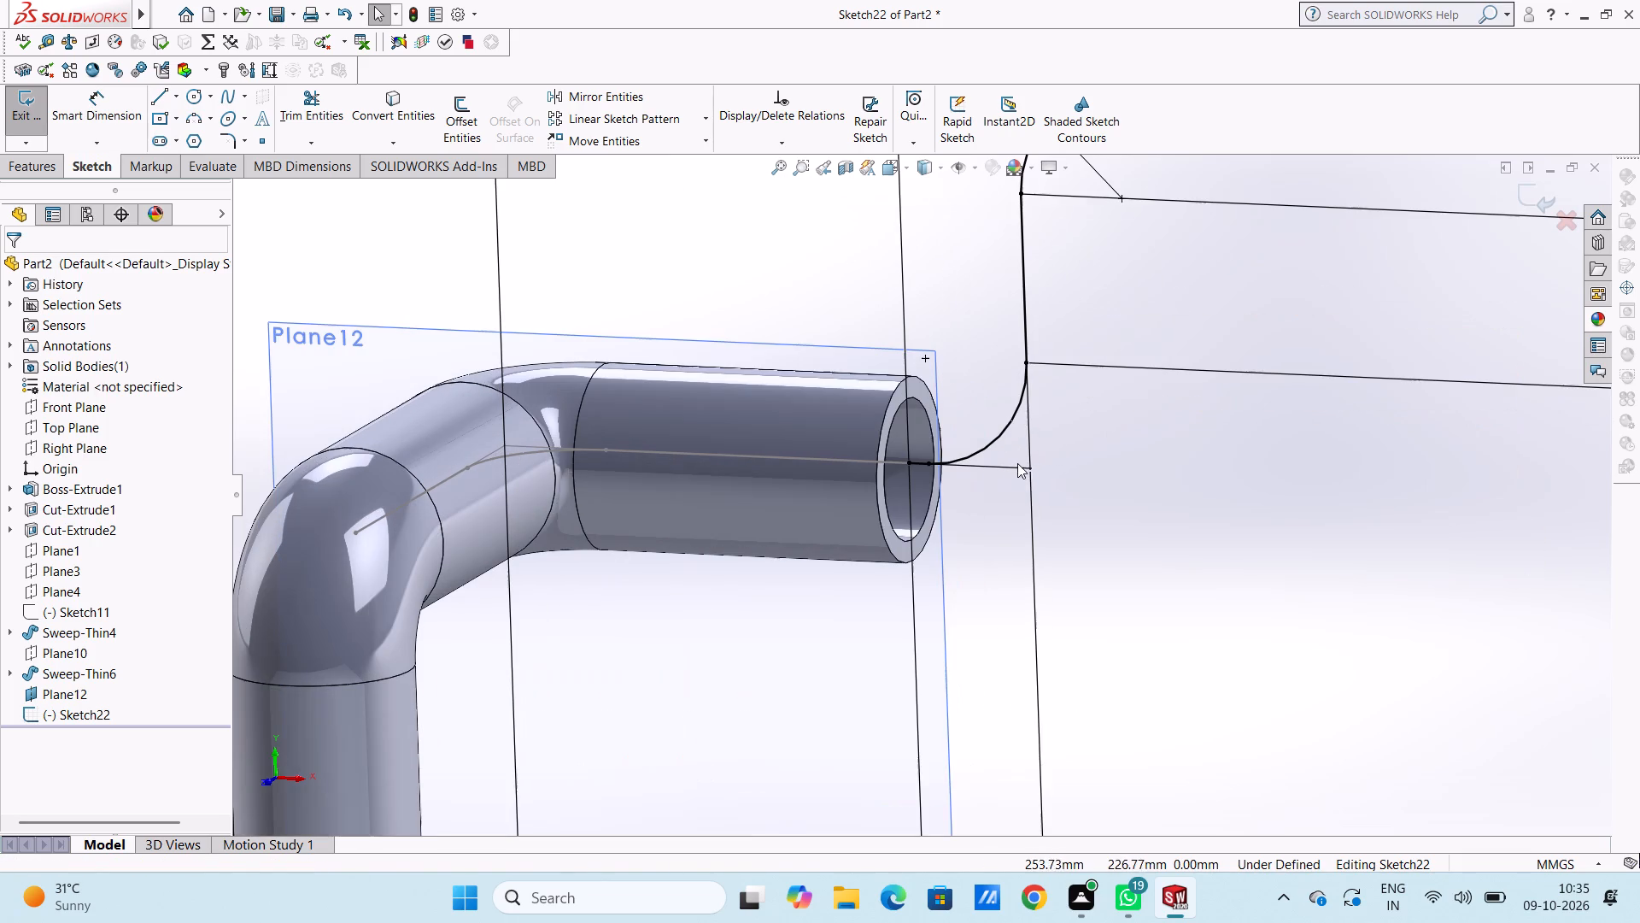
pyautogui.click(1520, 192)
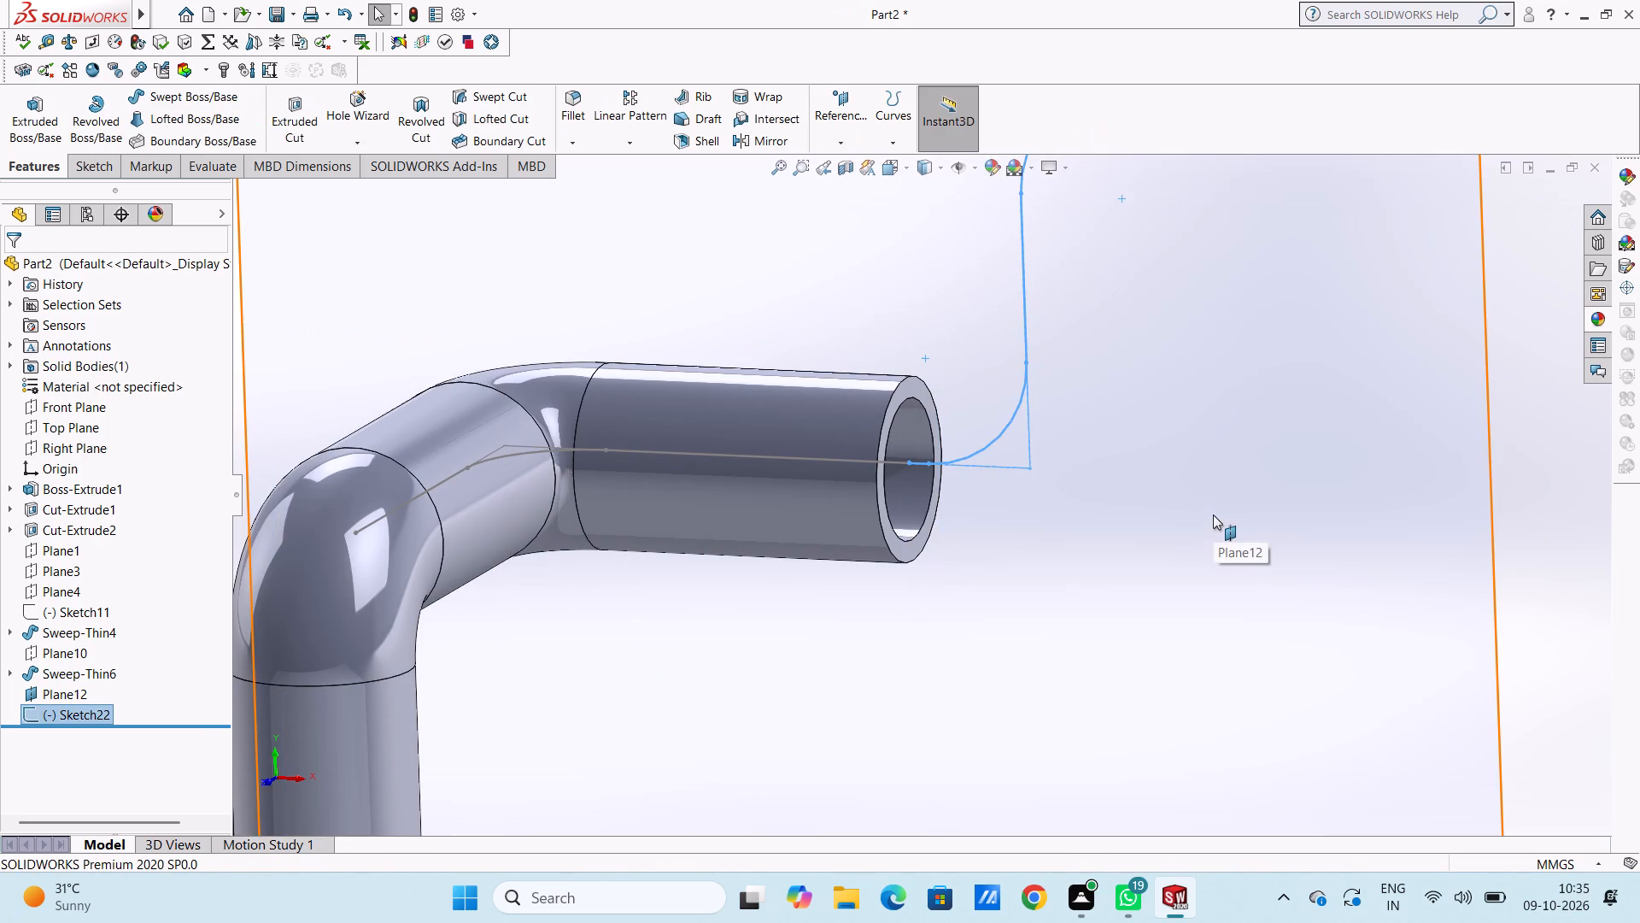
# Hide Plane12.
pyautogui.scroll(-2, 77, 692)
pyautogui.scroll(3, 36, 698)
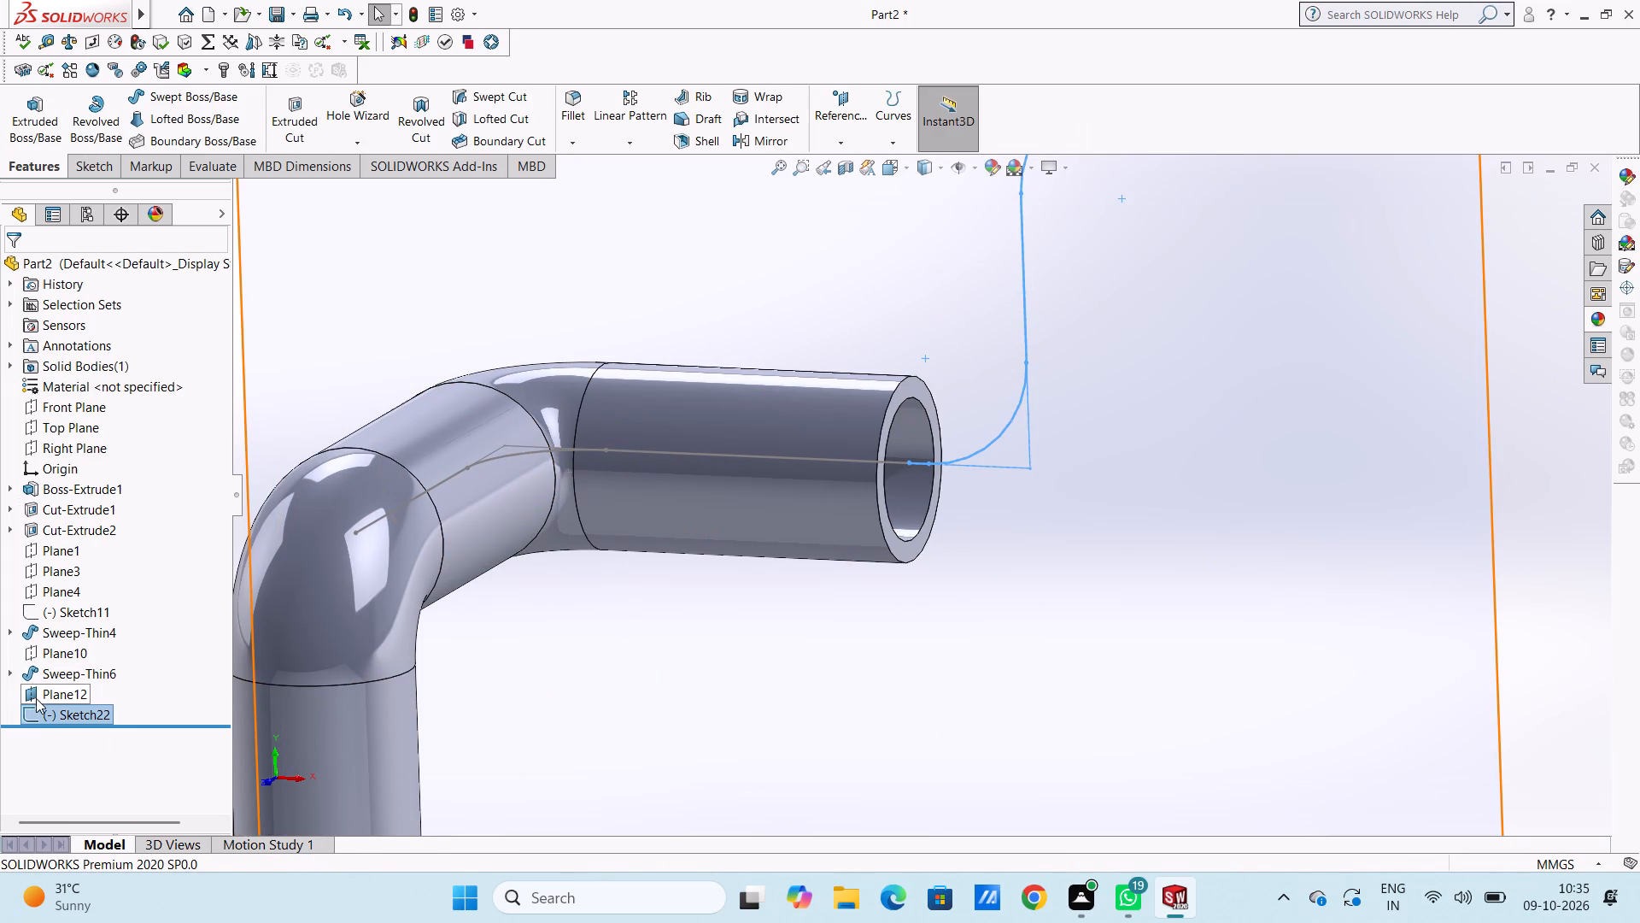
pyautogui.click(44, 689)
pyautogui.click(91, 662)
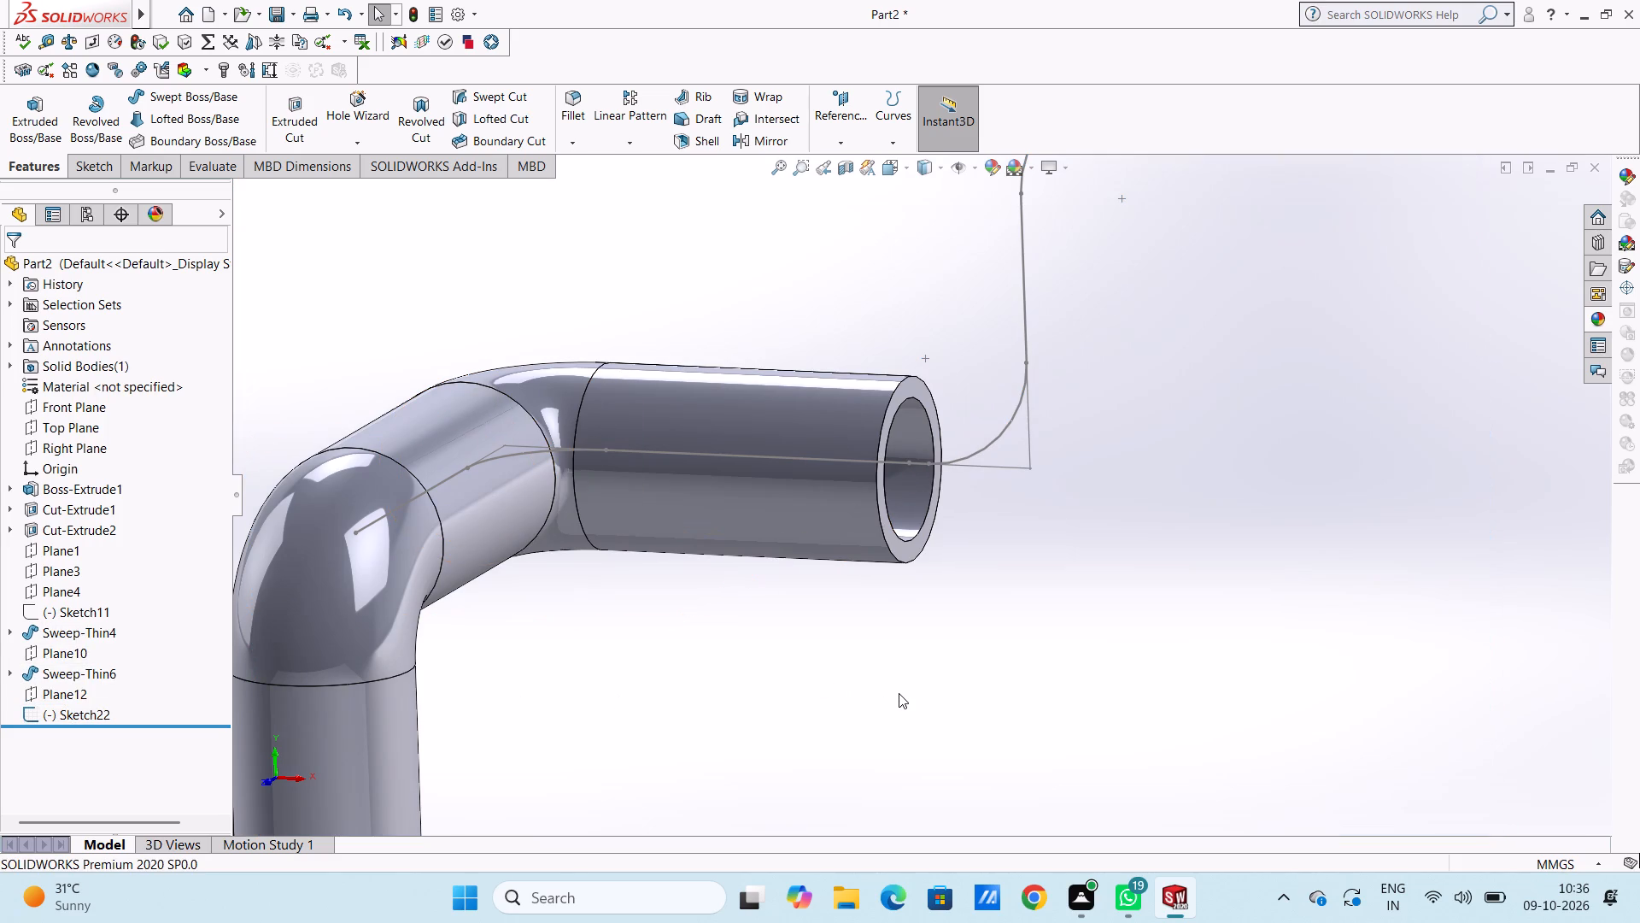
# Start a new sketch on the ring-shaped face at the pipe's open end, viewed from the right.
pyautogui.hotkey('ctrl', '4')
pyautogui.scroll(-5, 1323, 313)
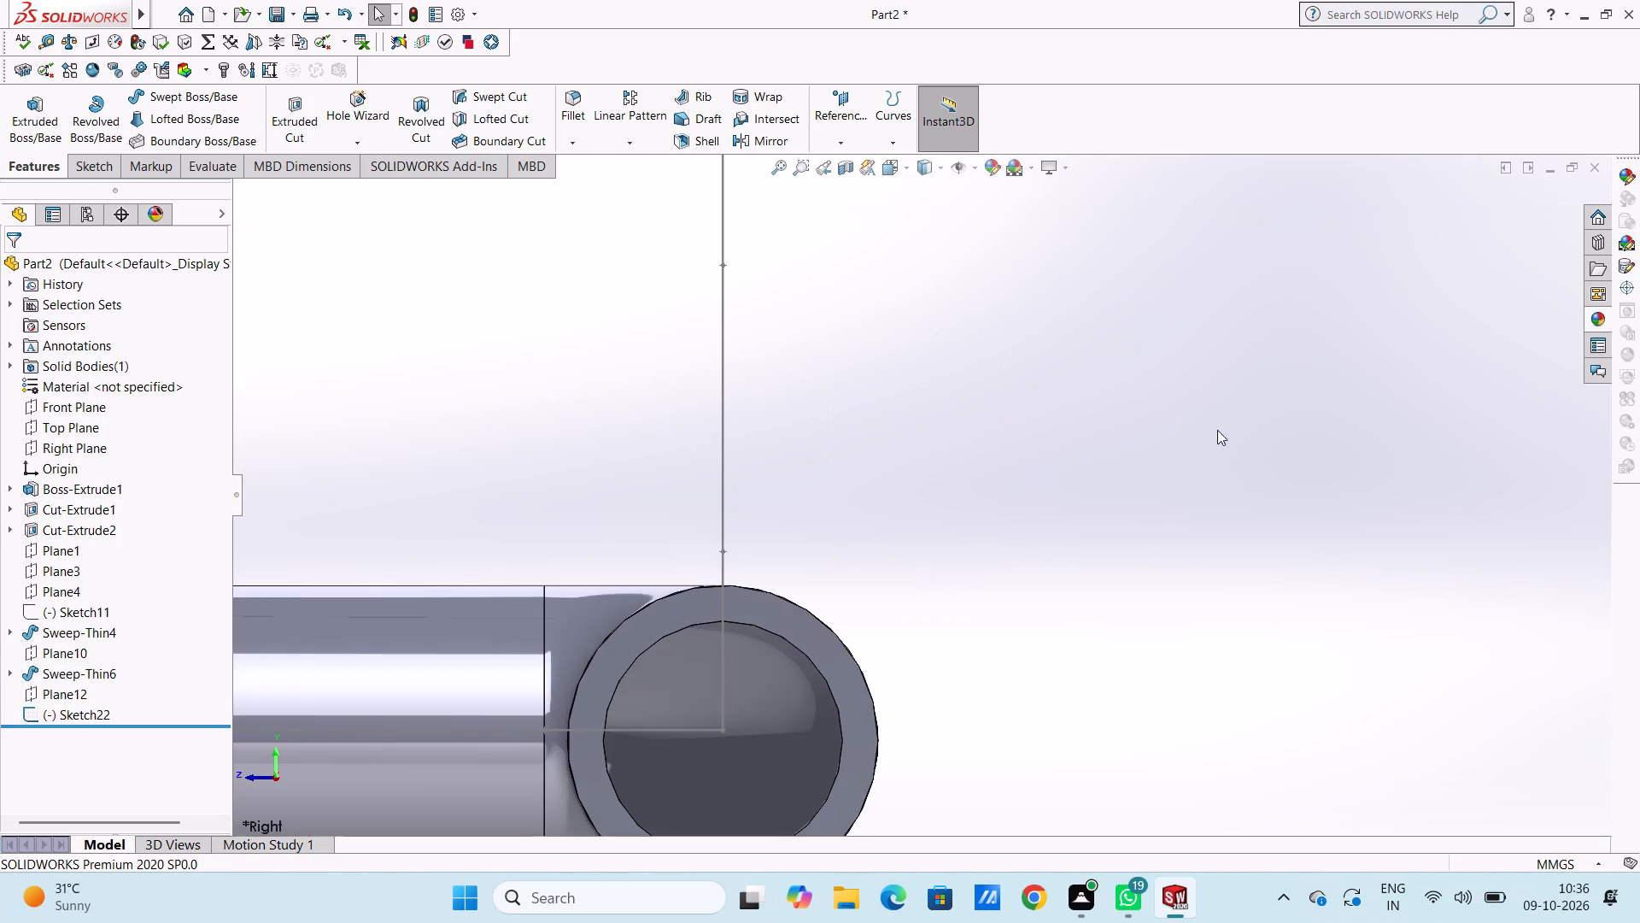
pyautogui.scroll(3, 793, 704)
pyautogui.scroll(-3, 791, 692)
pyautogui.click(770, 444)
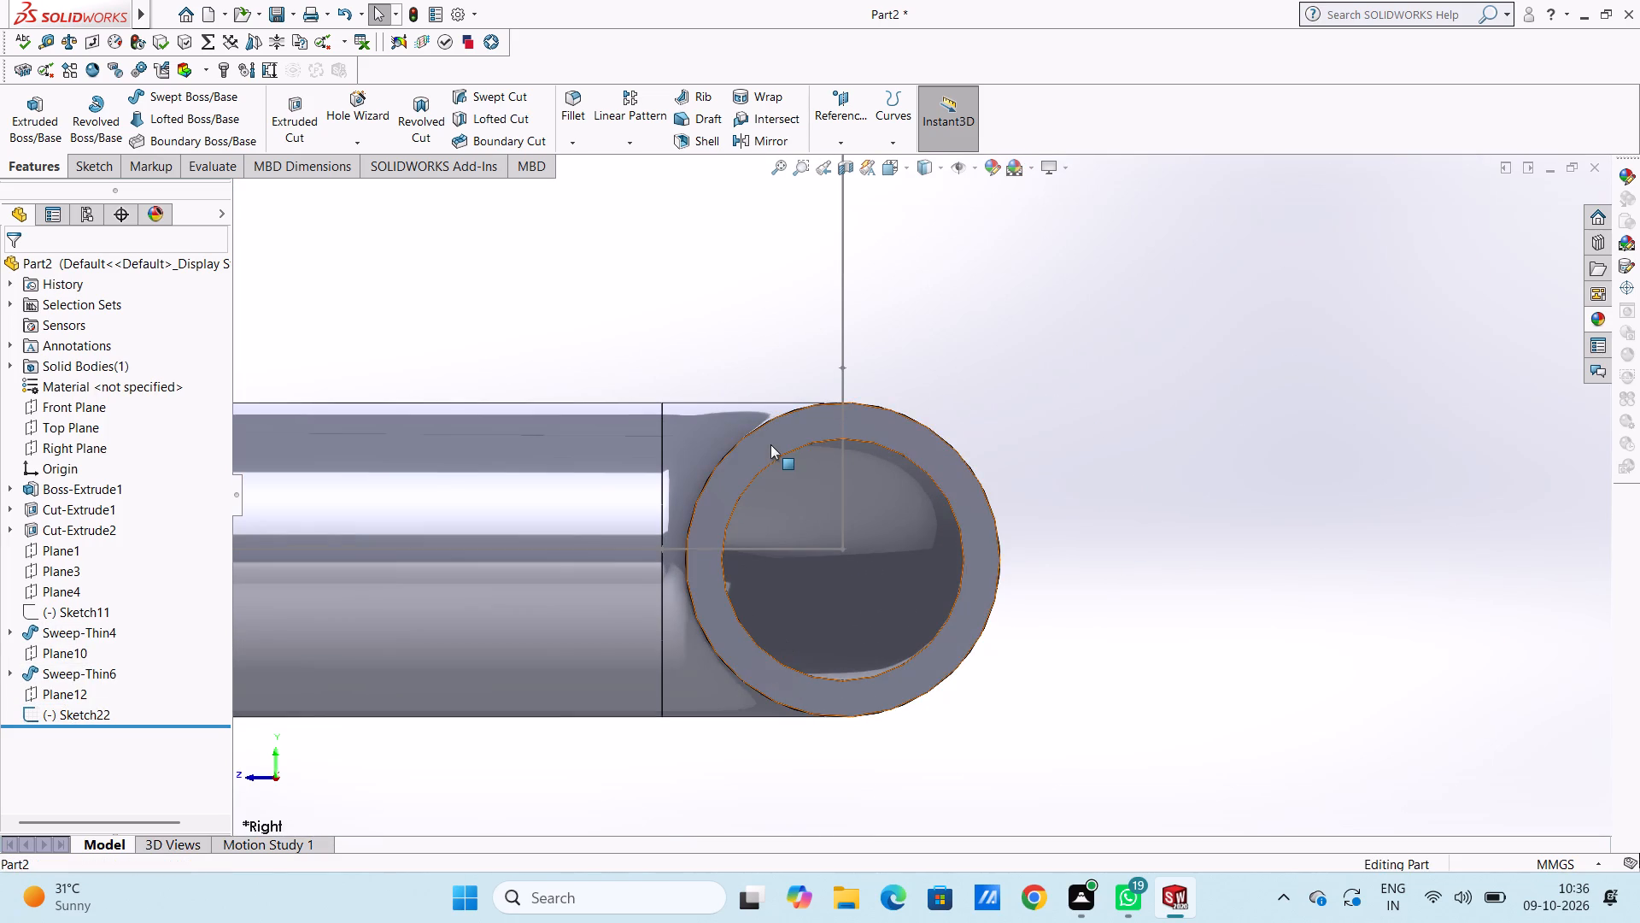
pyautogui.click(845, 400)
pyautogui.click(777, 362)
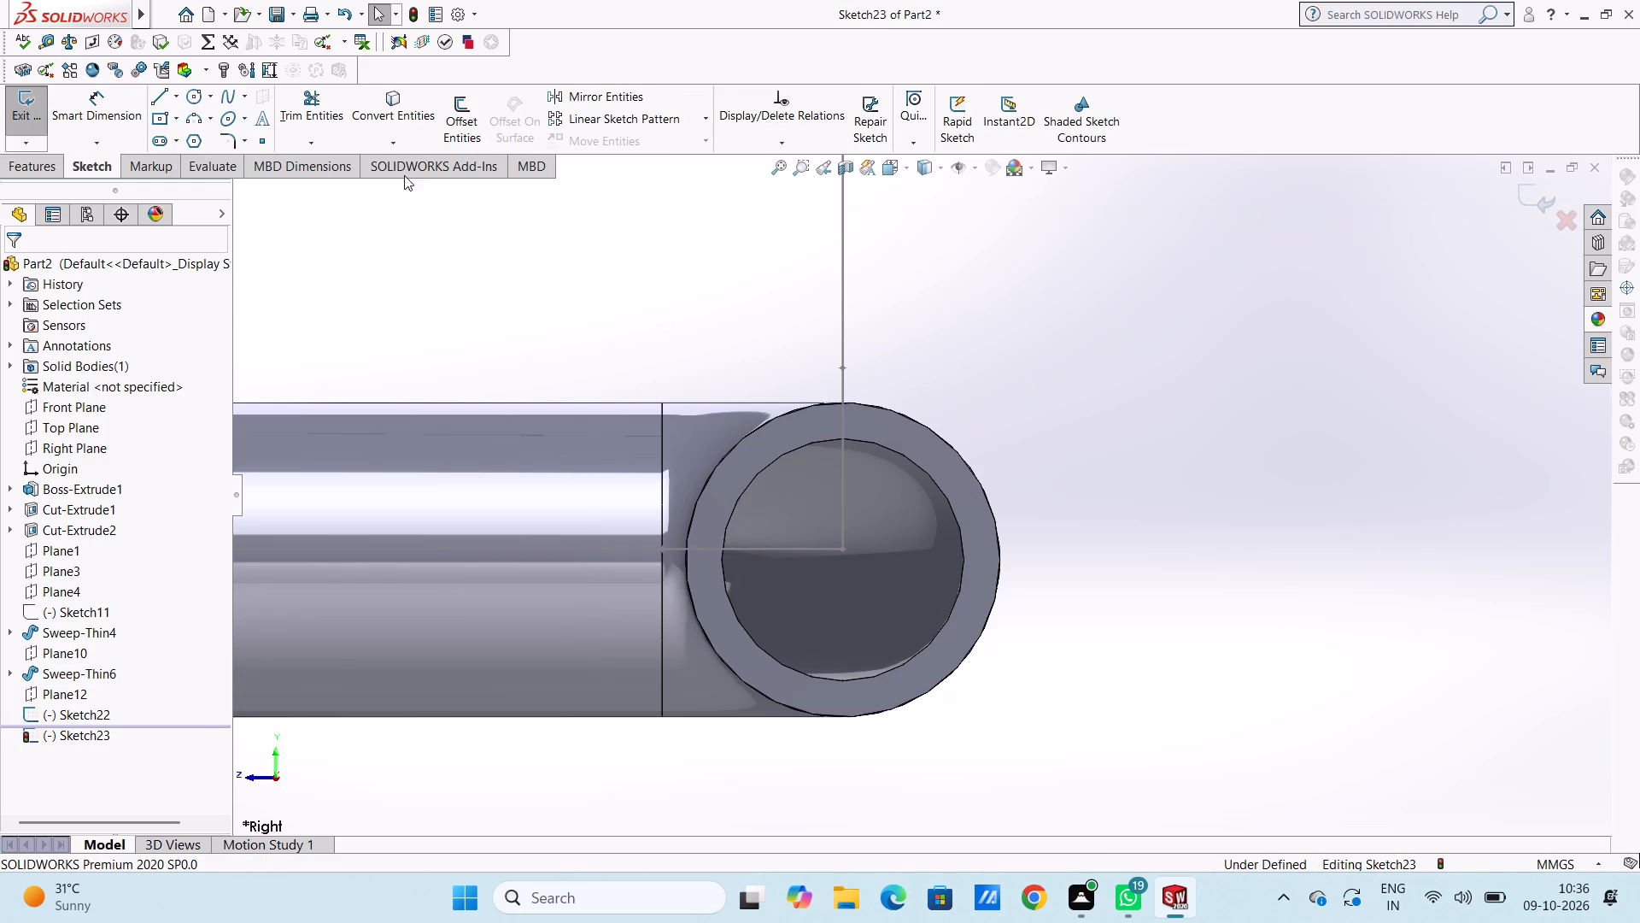
# Sketch a circle of about 30.5 mm radius on the pipe's open end, centred on the path's start point.
pyautogui.click(194, 99)
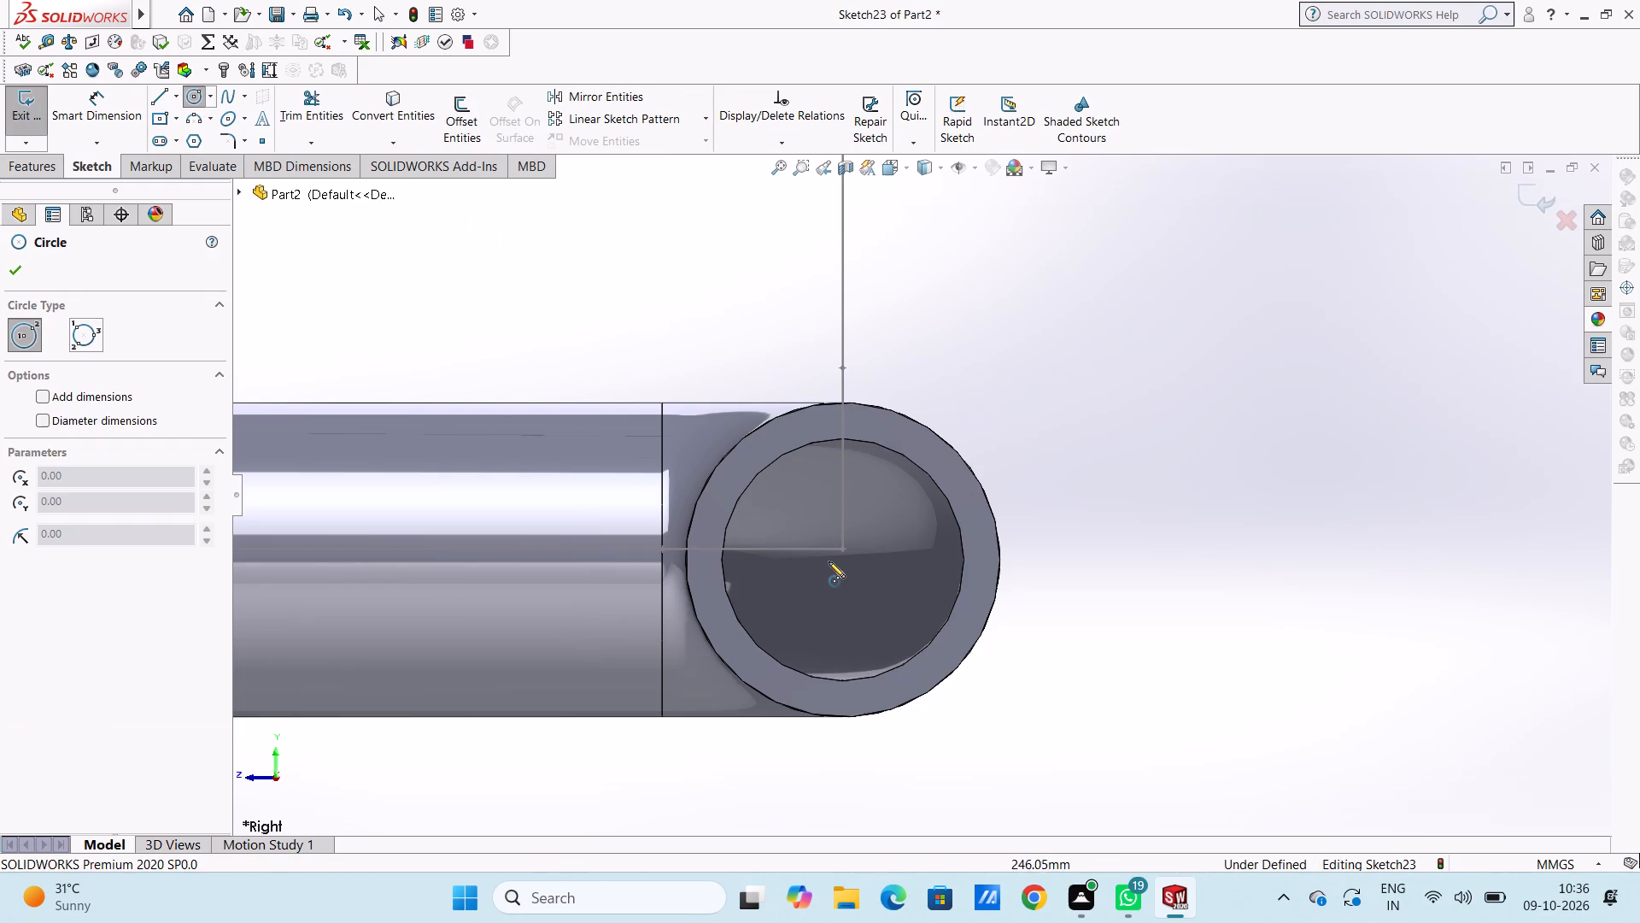
pyautogui.click(843, 548)
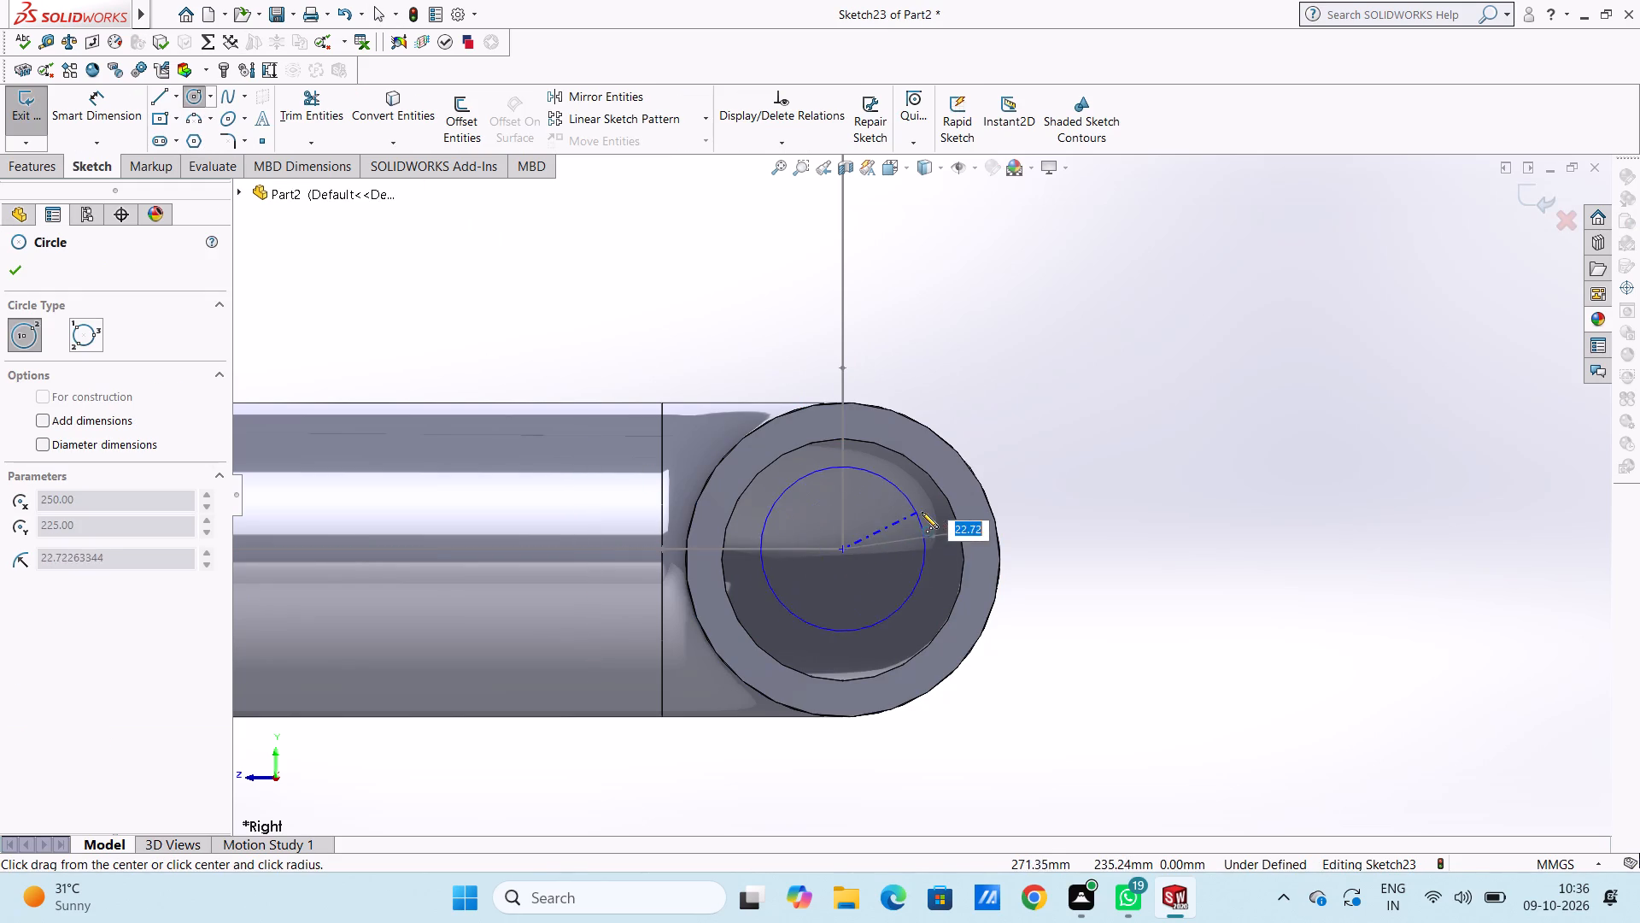
pyautogui.click(946, 498)
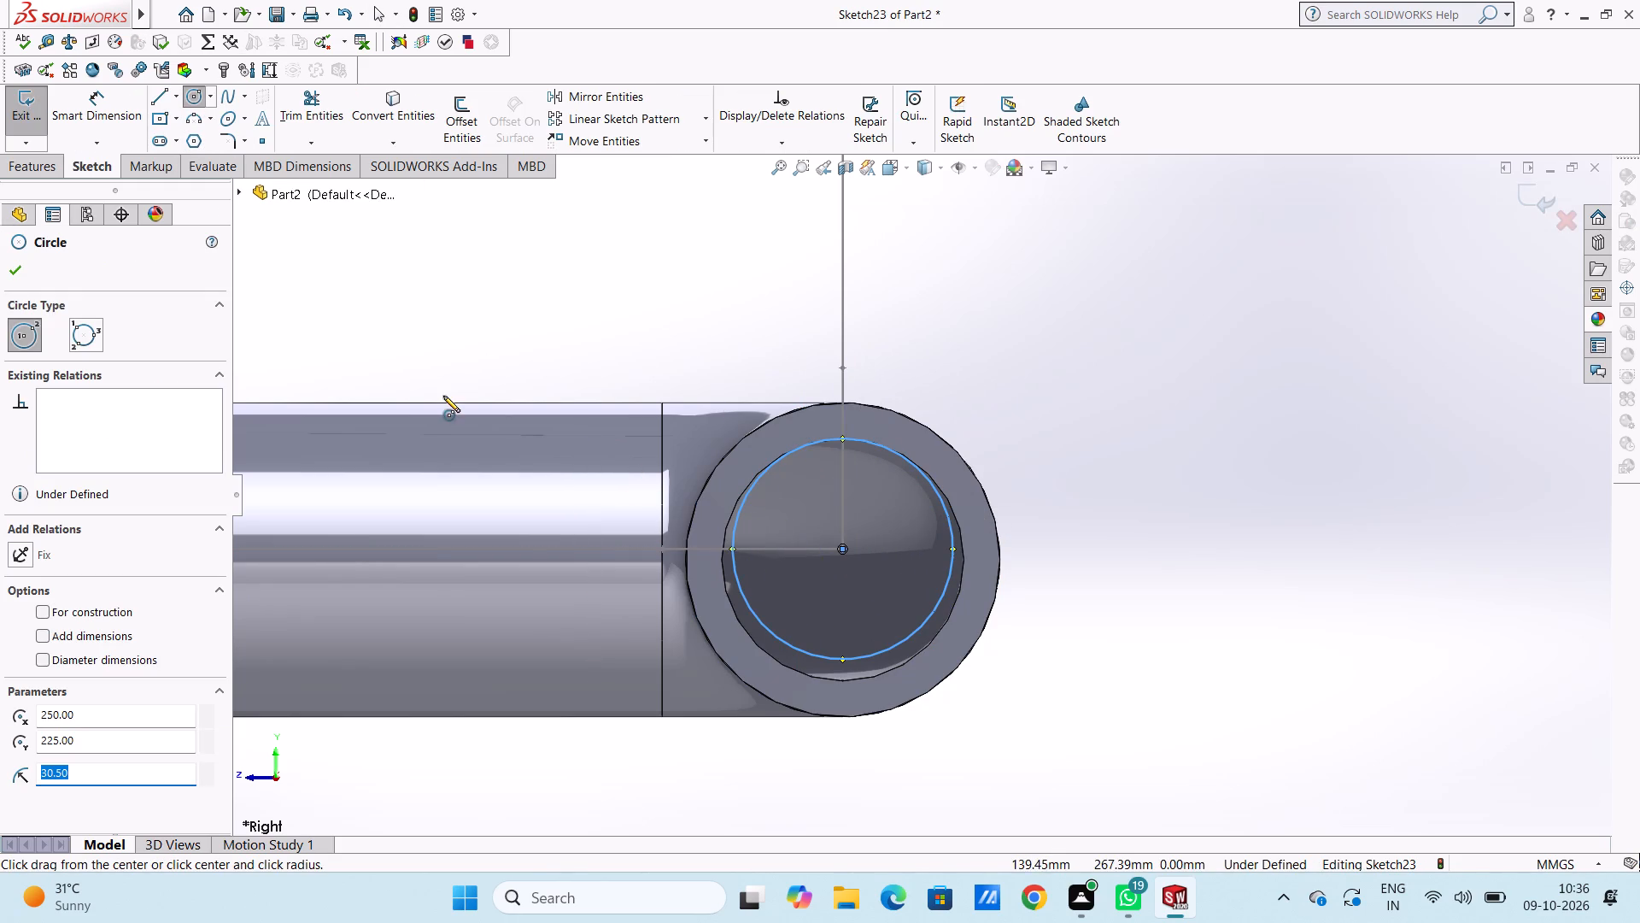
pyautogui.click(19, 268)
pyautogui.click(444, 310)
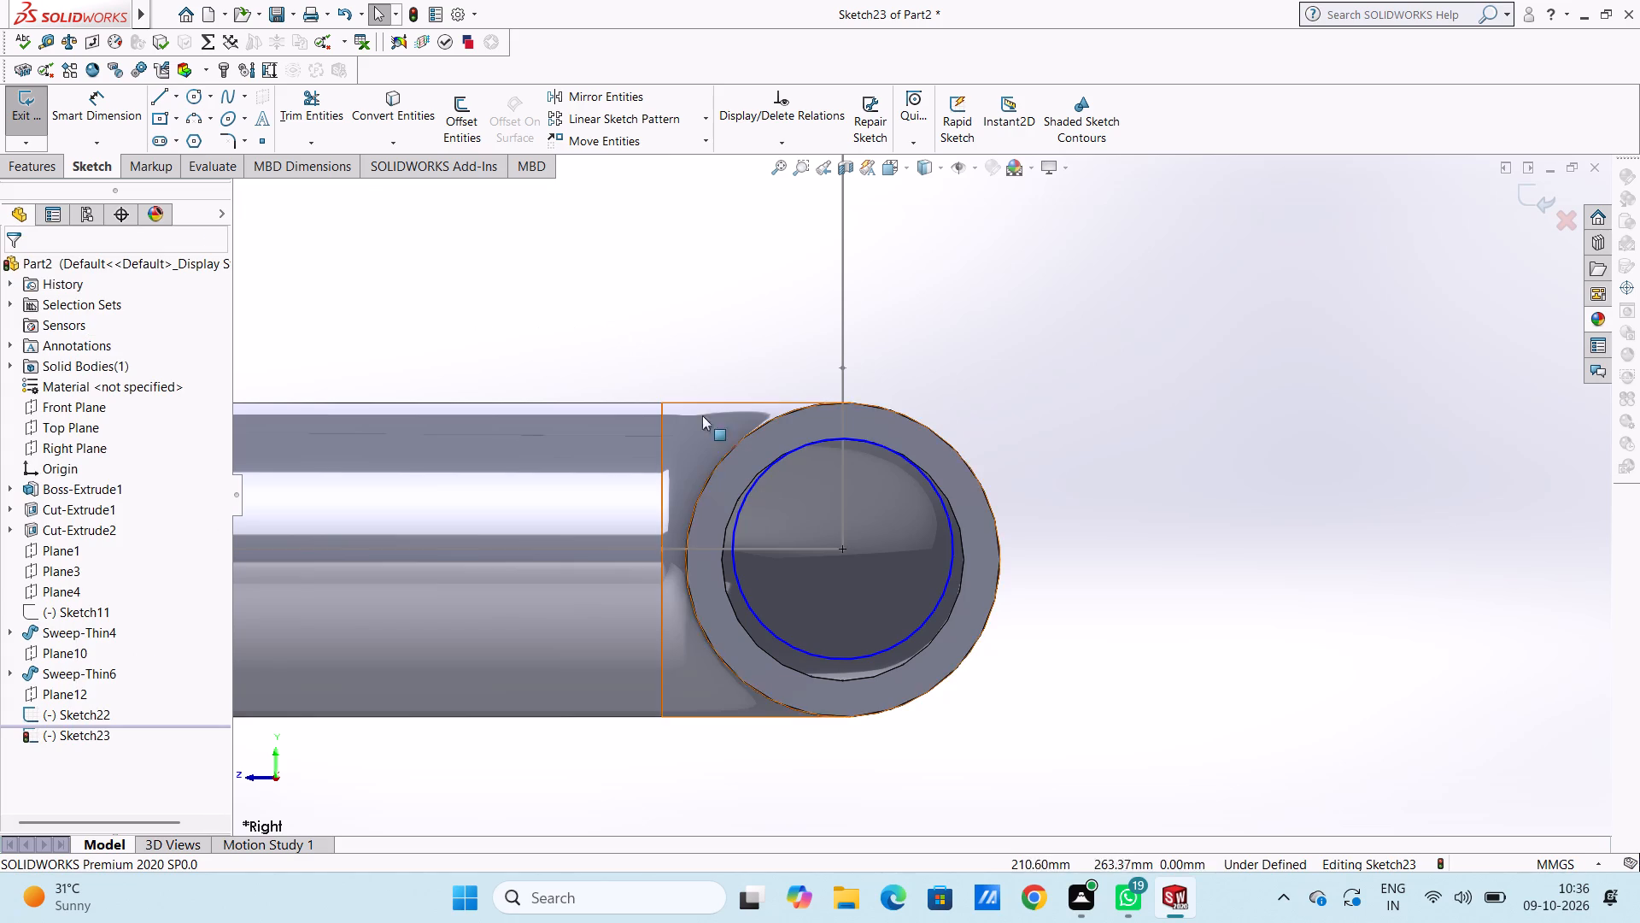
# Replace the sketched circle with one of 33.5 mm radius, centred on the pipe's open end and matching its inner edge.
pyautogui.click(739, 516)
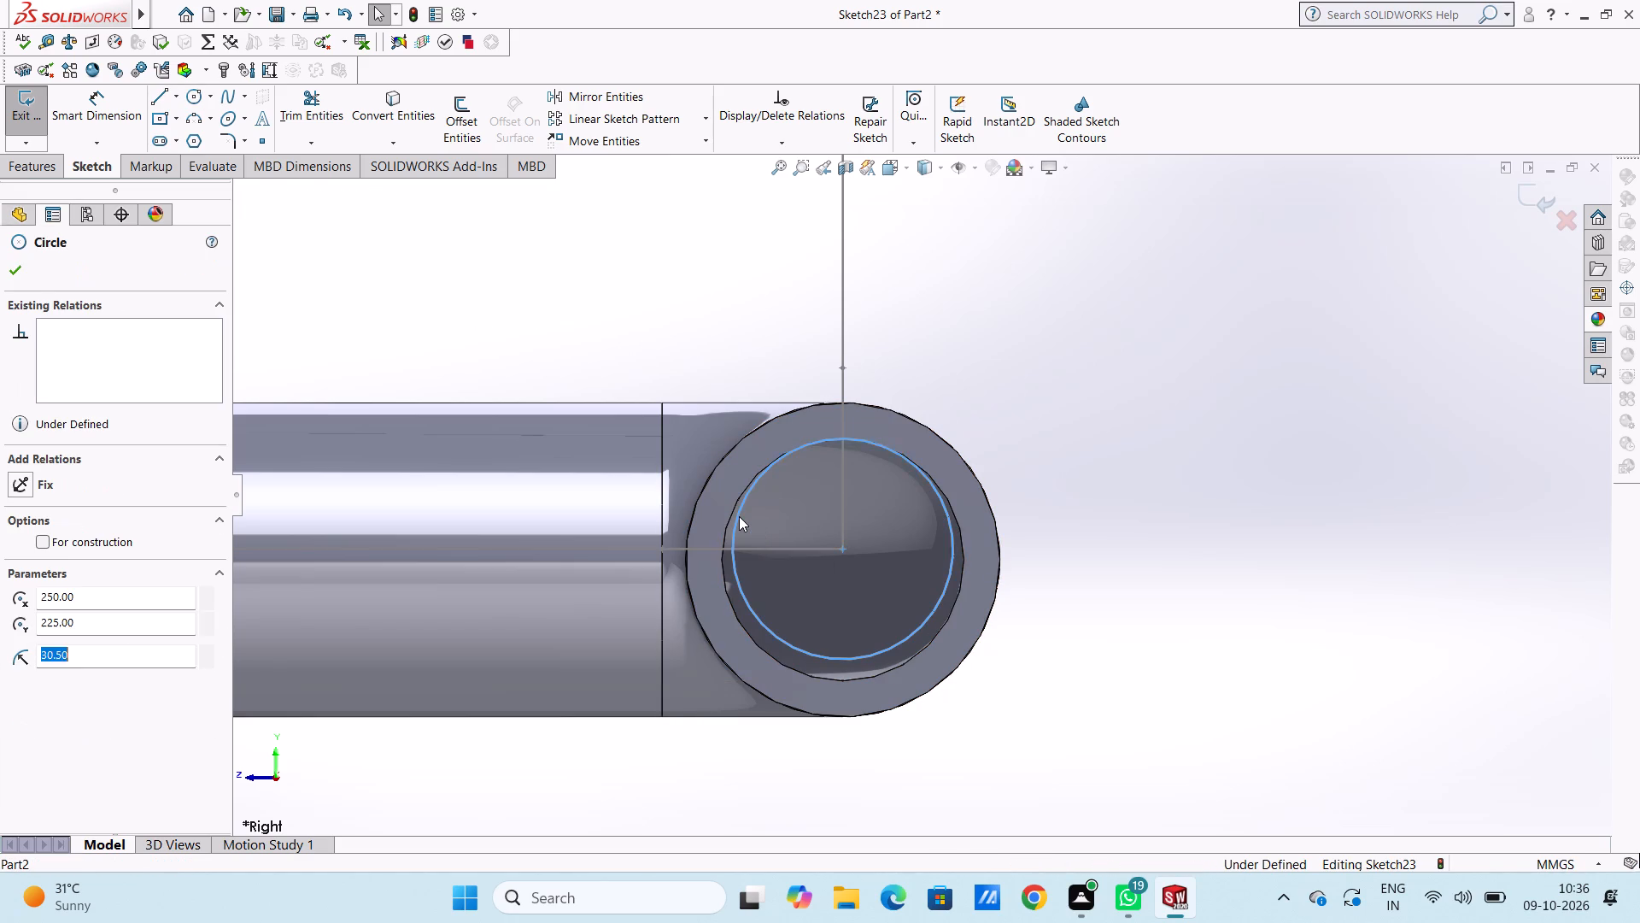
pyautogui.press('Delete')
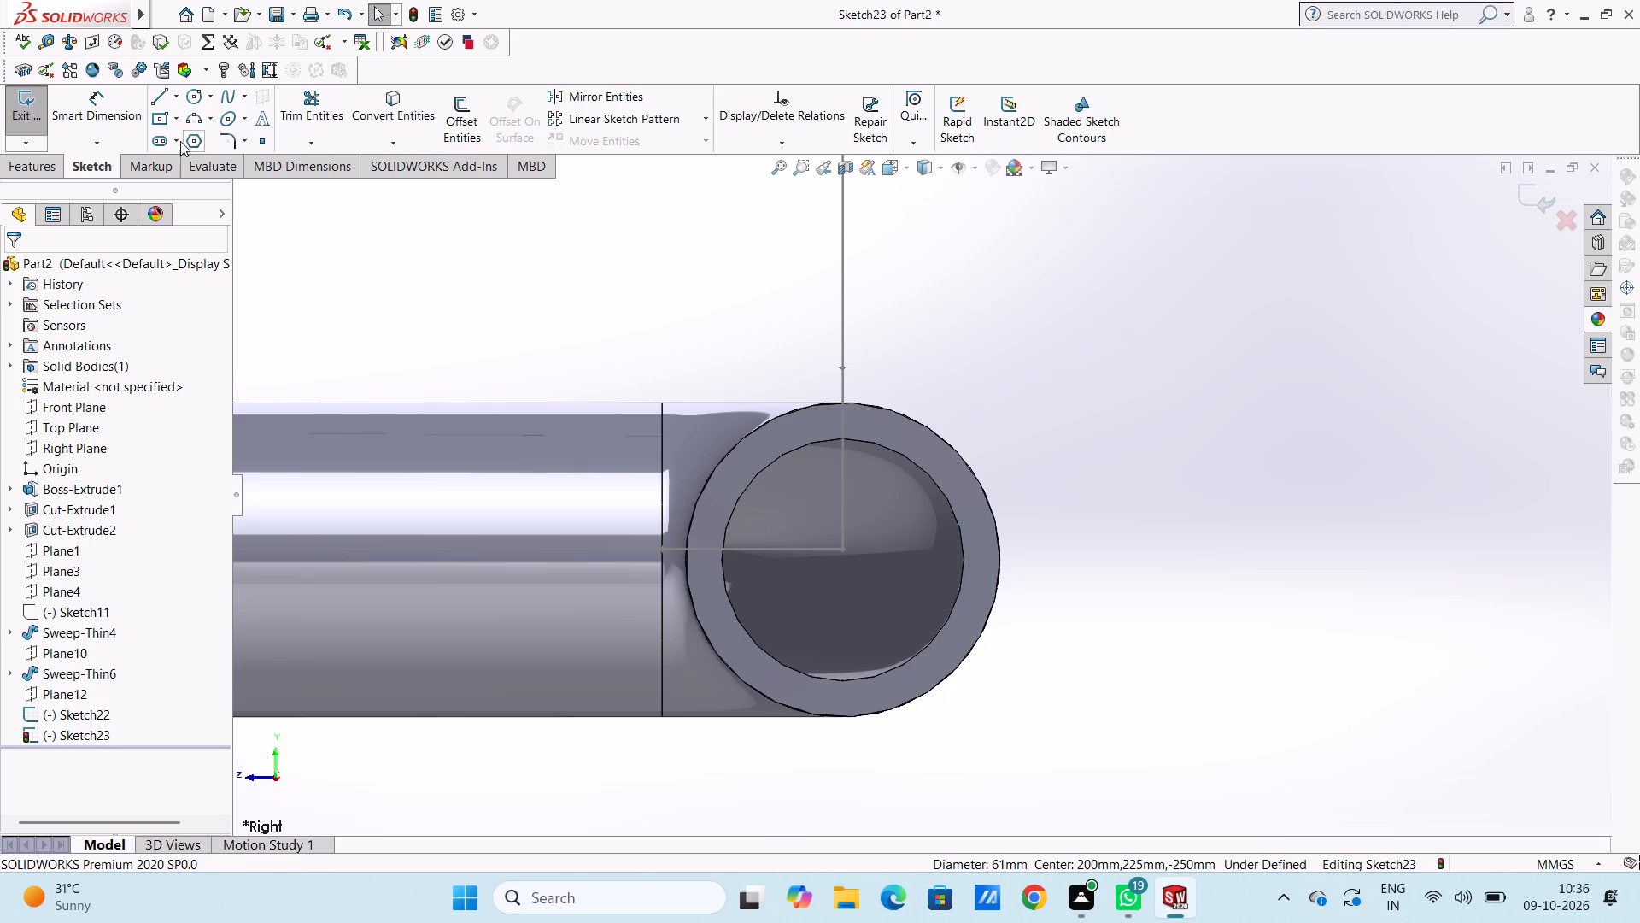
pyautogui.click(191, 103)
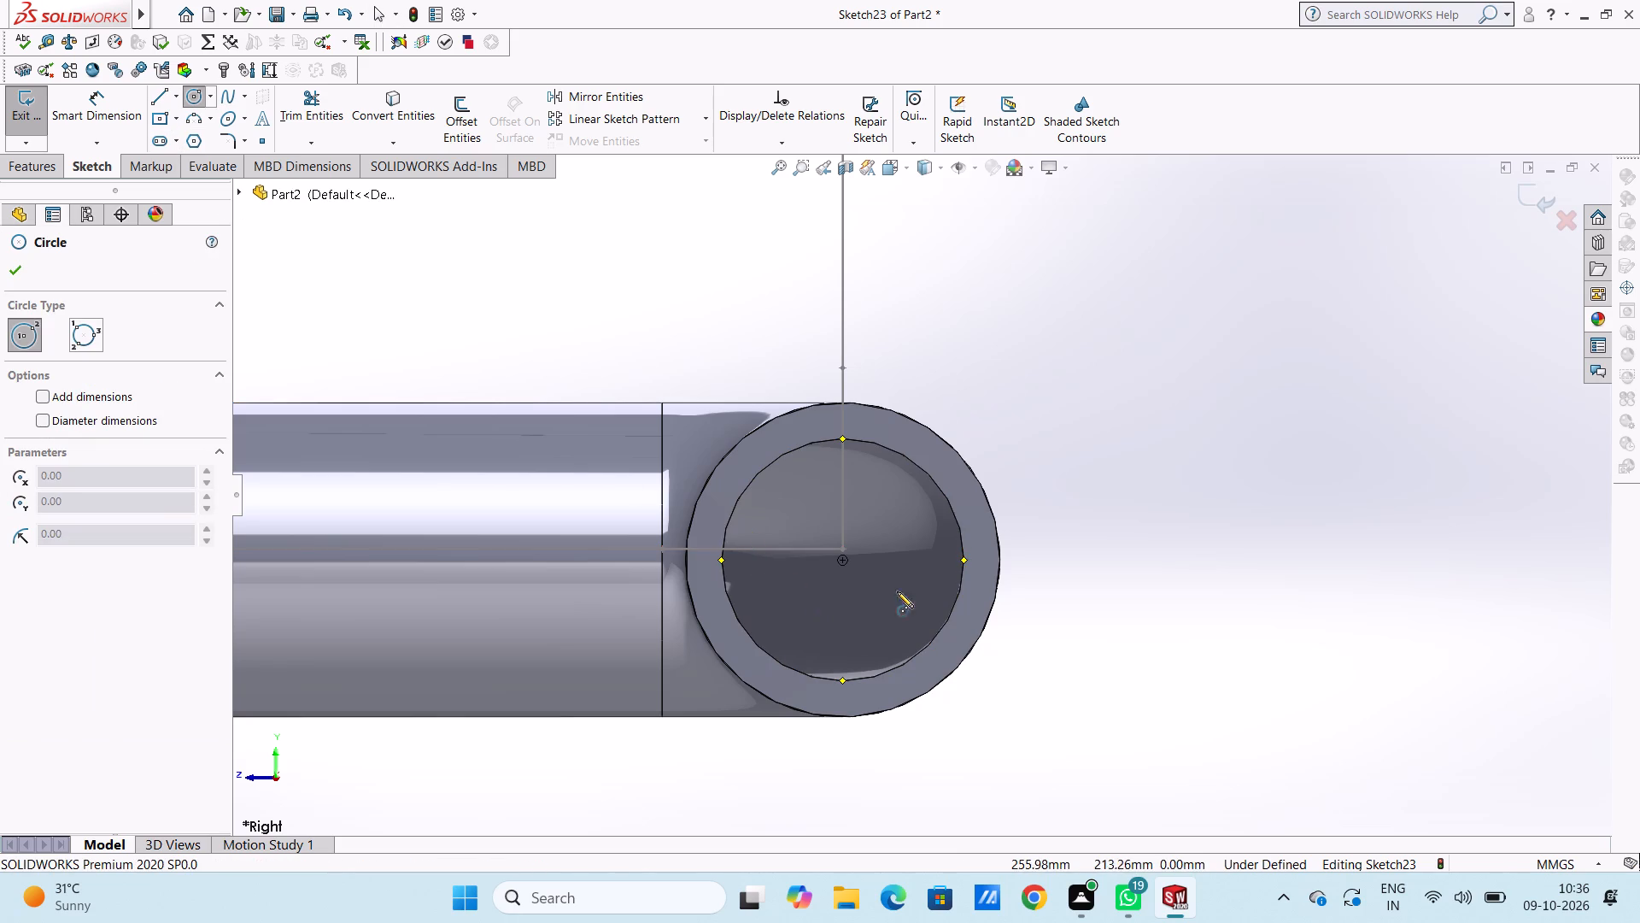
pyautogui.click(842, 560)
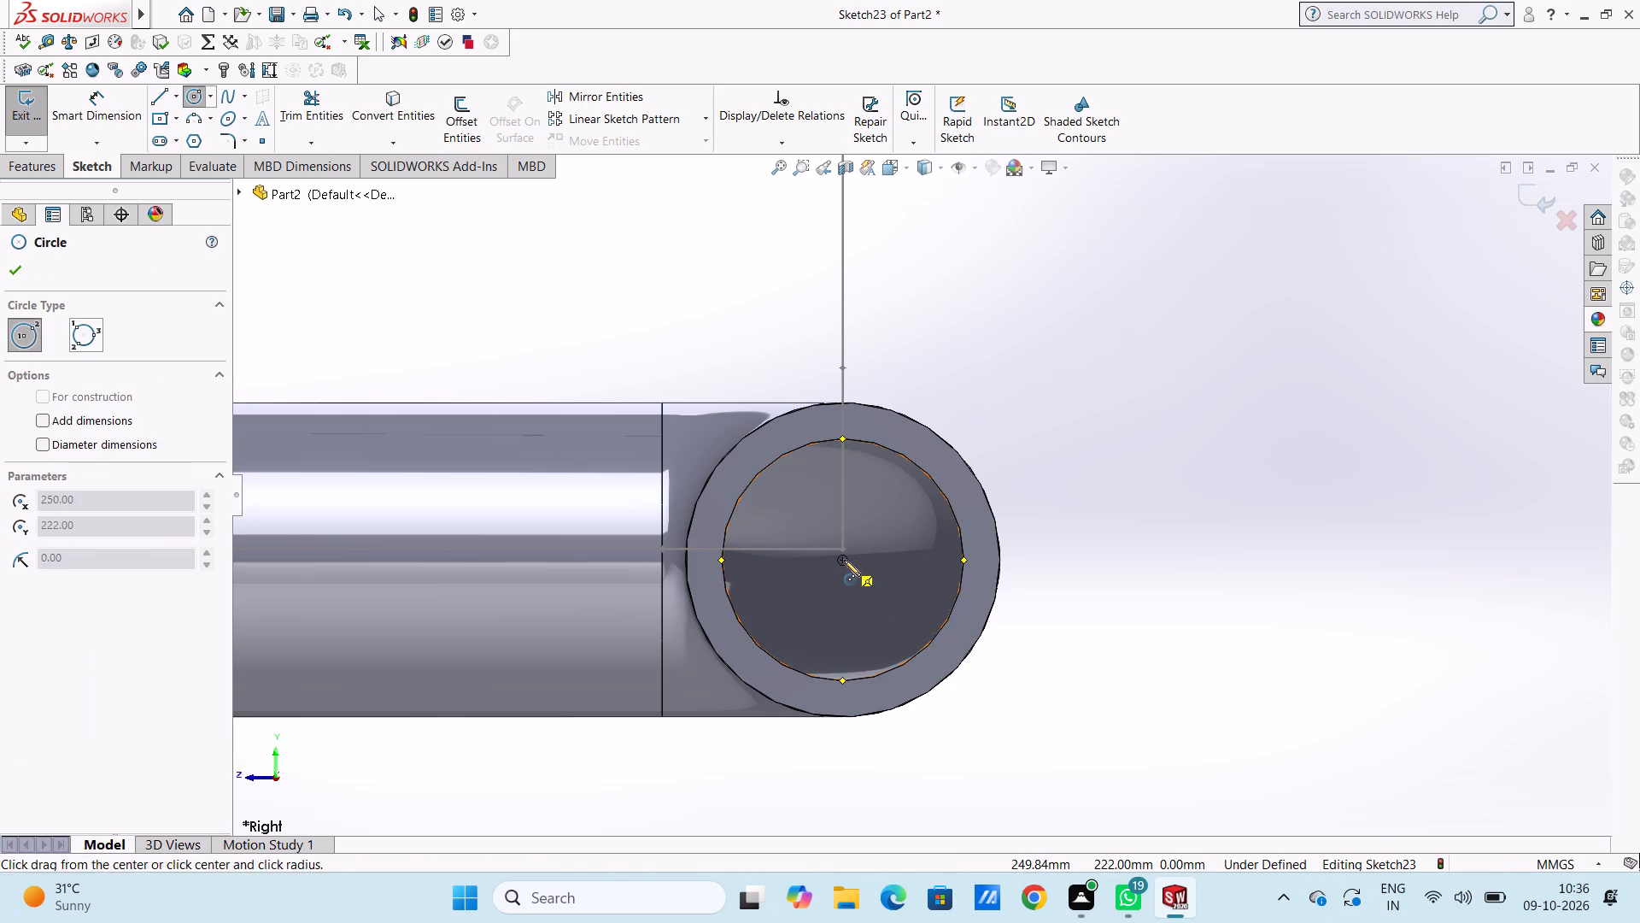
pyautogui.click(943, 626)
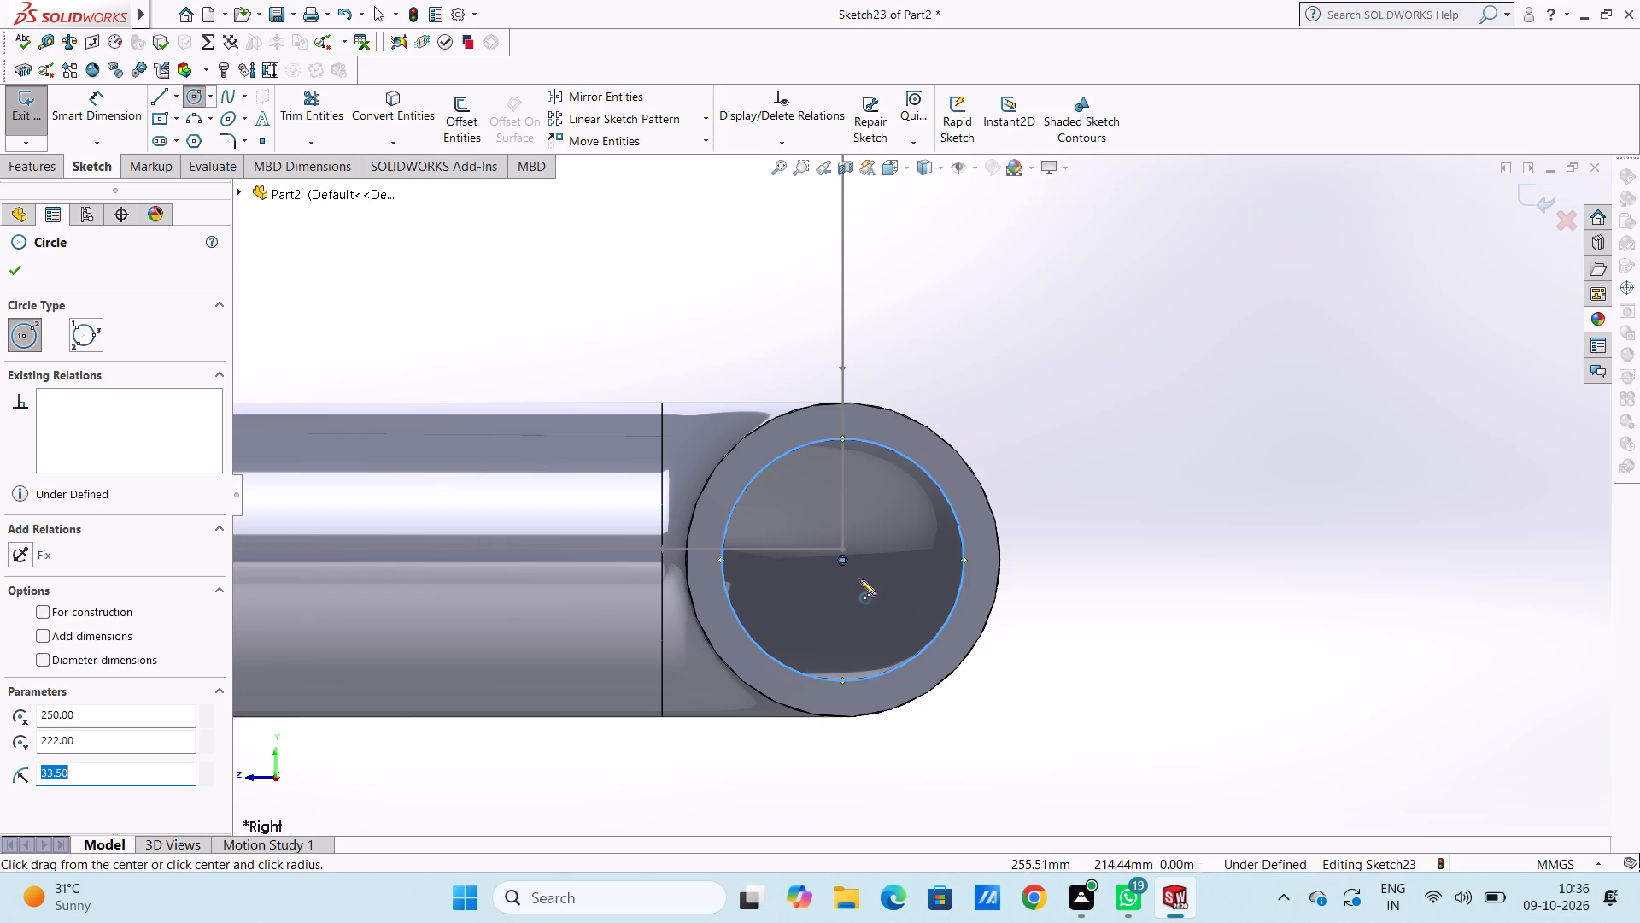
pyautogui.click(16, 271)
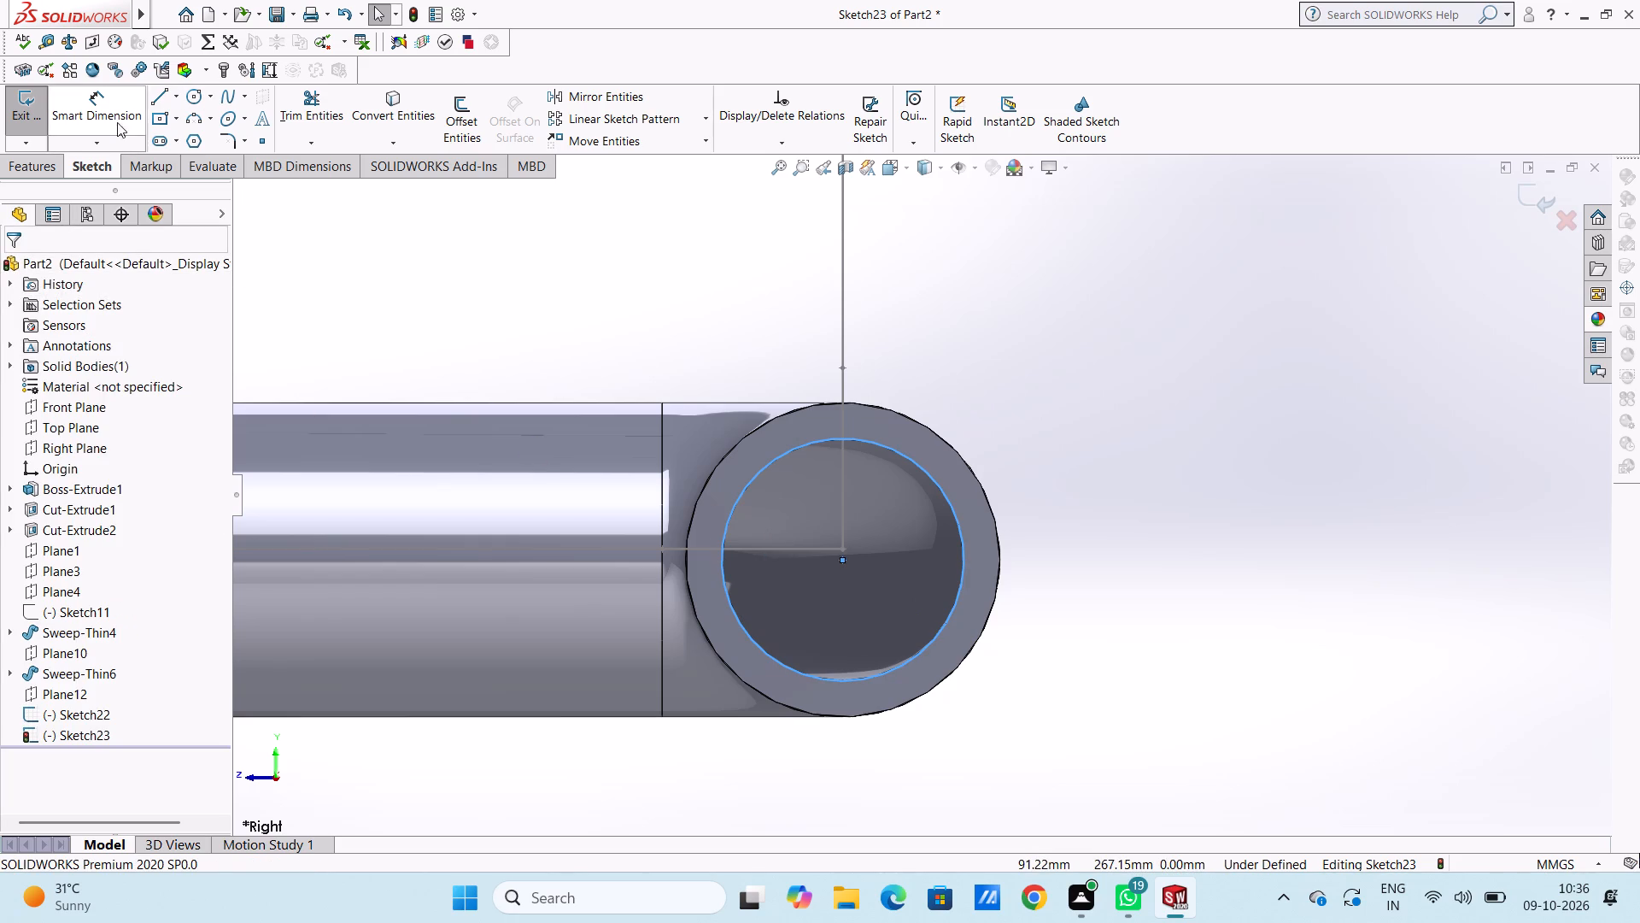
# Add a 67 mm diameter dimension to the circle on the pipe's open end.
pyautogui.click(115, 109)
pyautogui.click(789, 449)
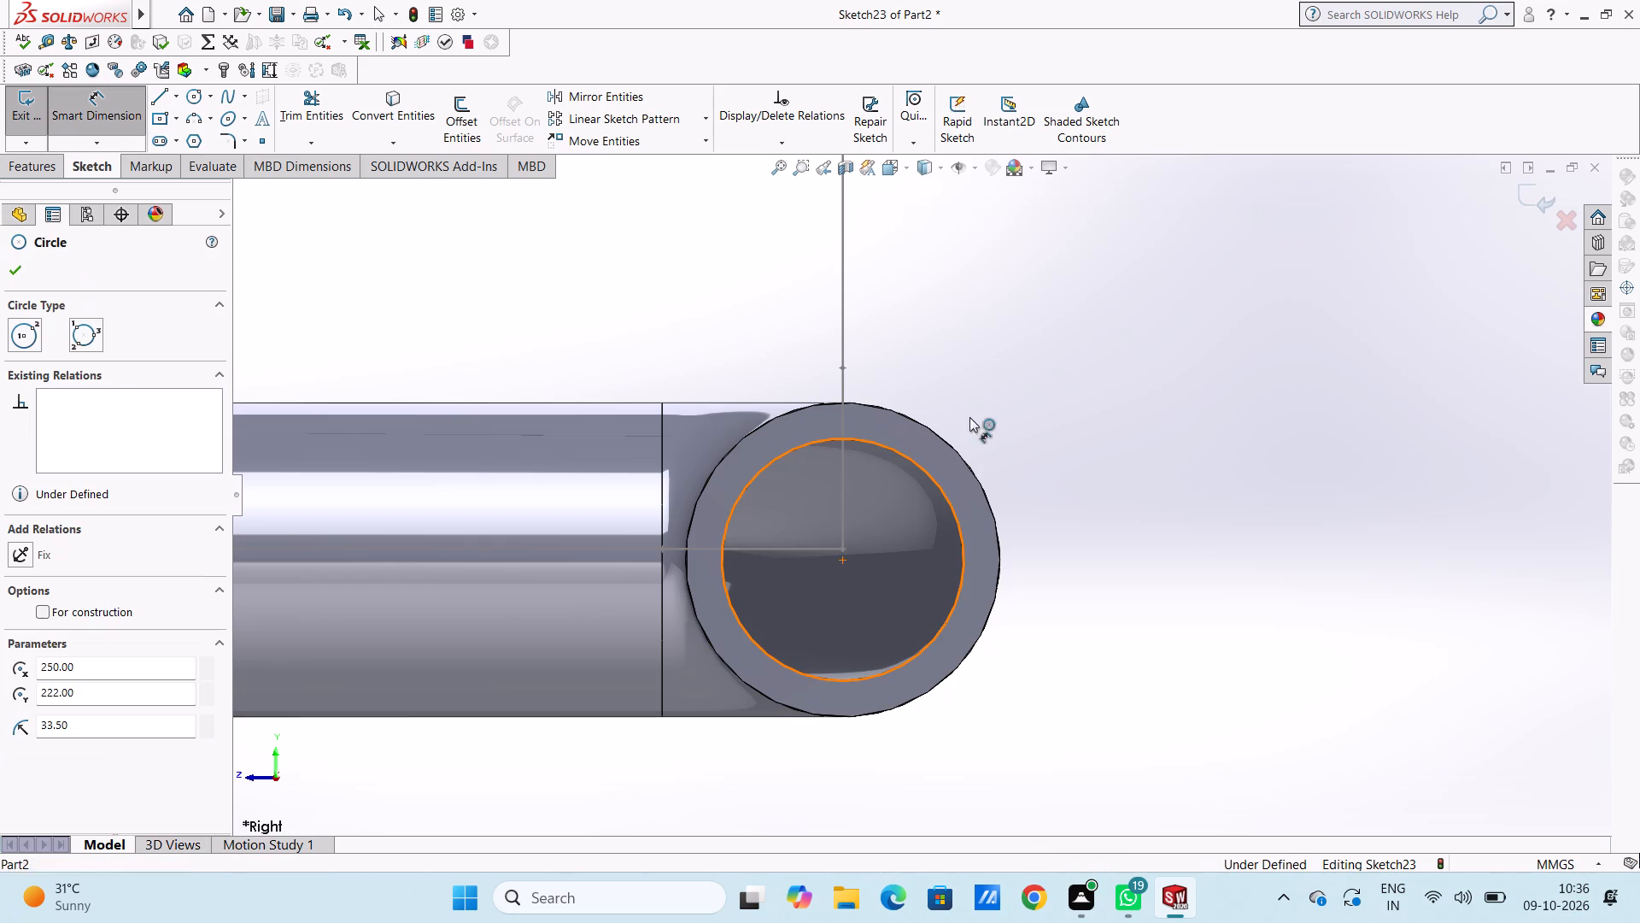
pyautogui.click(1350, 434)
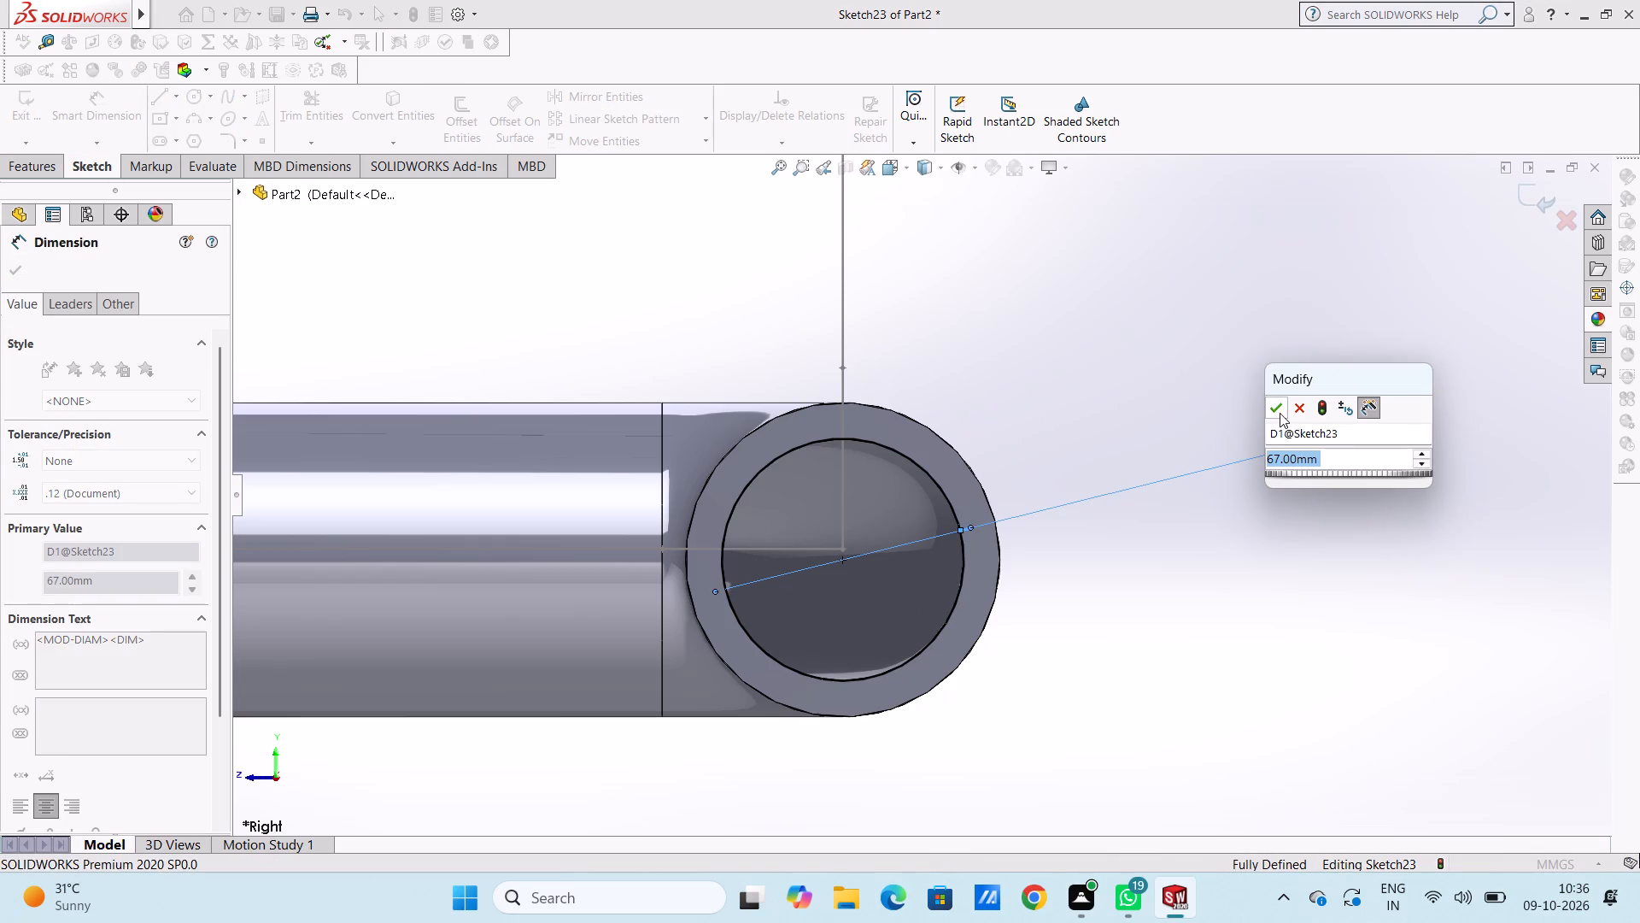
pyautogui.click(1280, 413)
pyautogui.click(1121, 406)
# Sweep the 67 mm circle along the stepped, filleted path as a thin feature with a 10 mm one-direction wall.
pyautogui.scroll(4, 1113, 404)
pyautogui.moveTo(1022, 341); pyautogui.dragTo(1106, 383, button='middle')
pyautogui.click(99, 108)
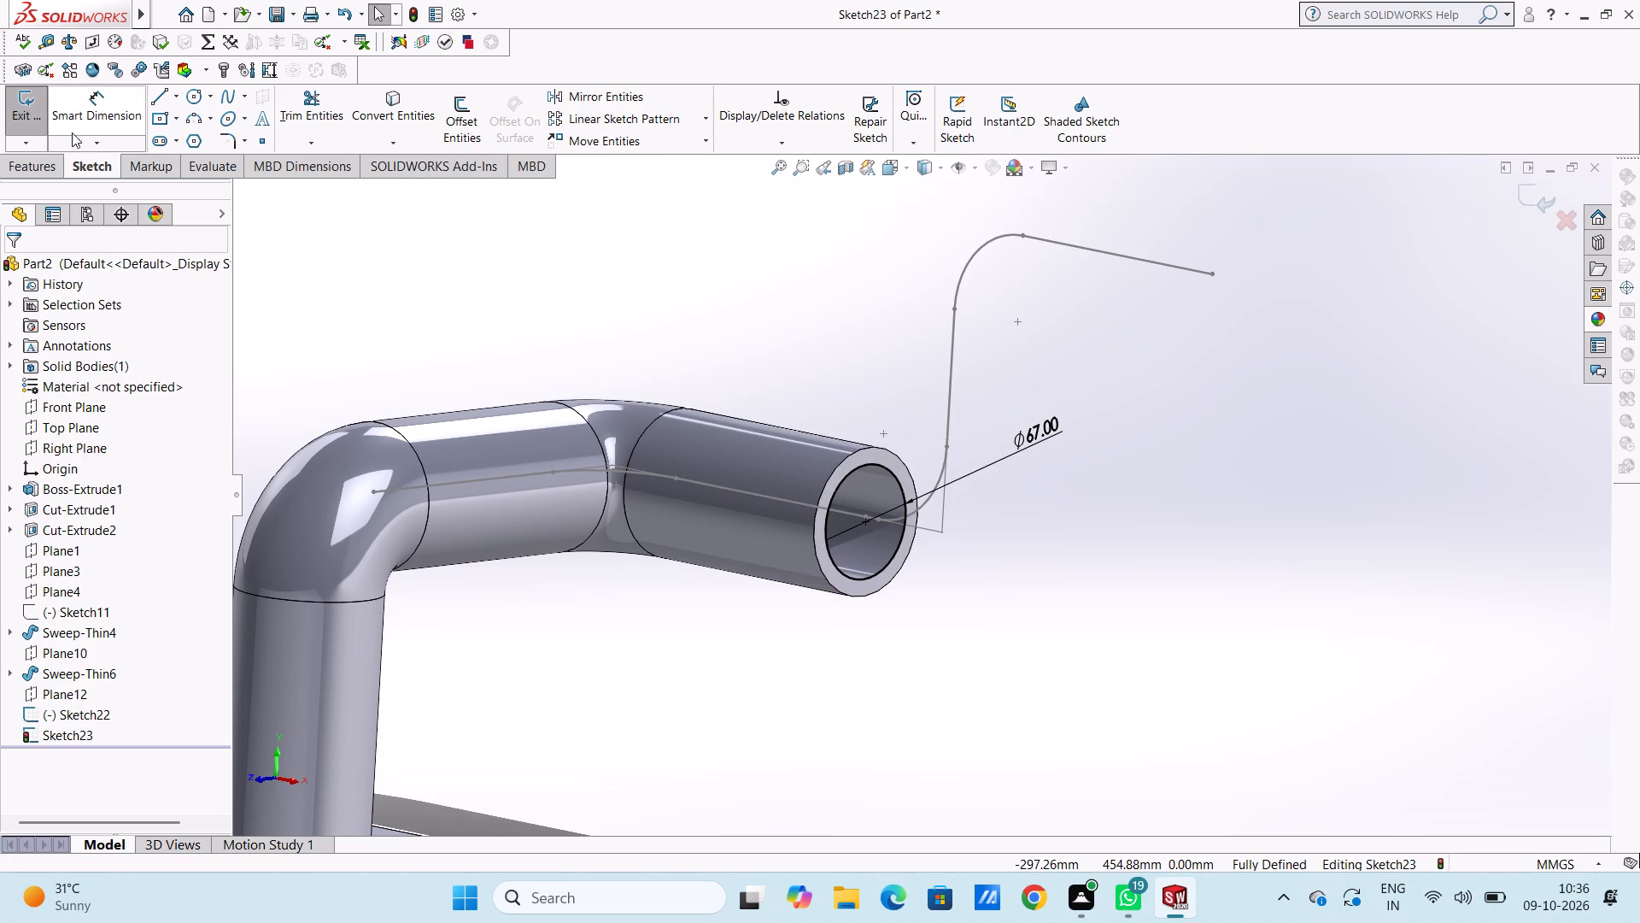
pyautogui.click(41, 163)
pyautogui.click(176, 104)
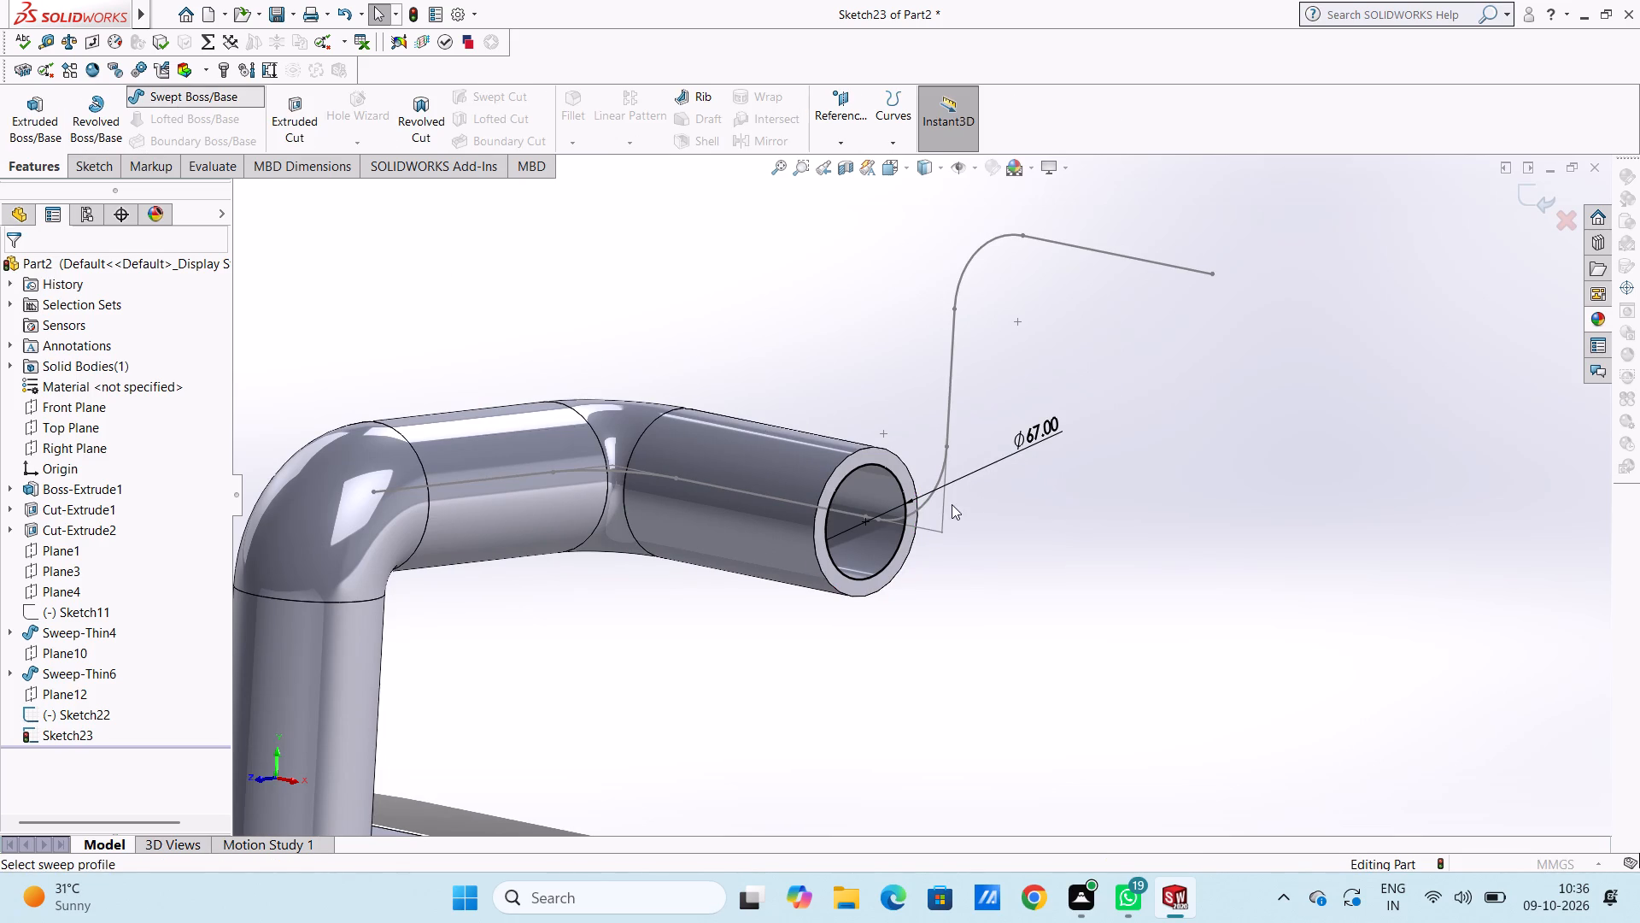
pyautogui.scroll(-3, 951, 505)
pyautogui.click(767, 446)
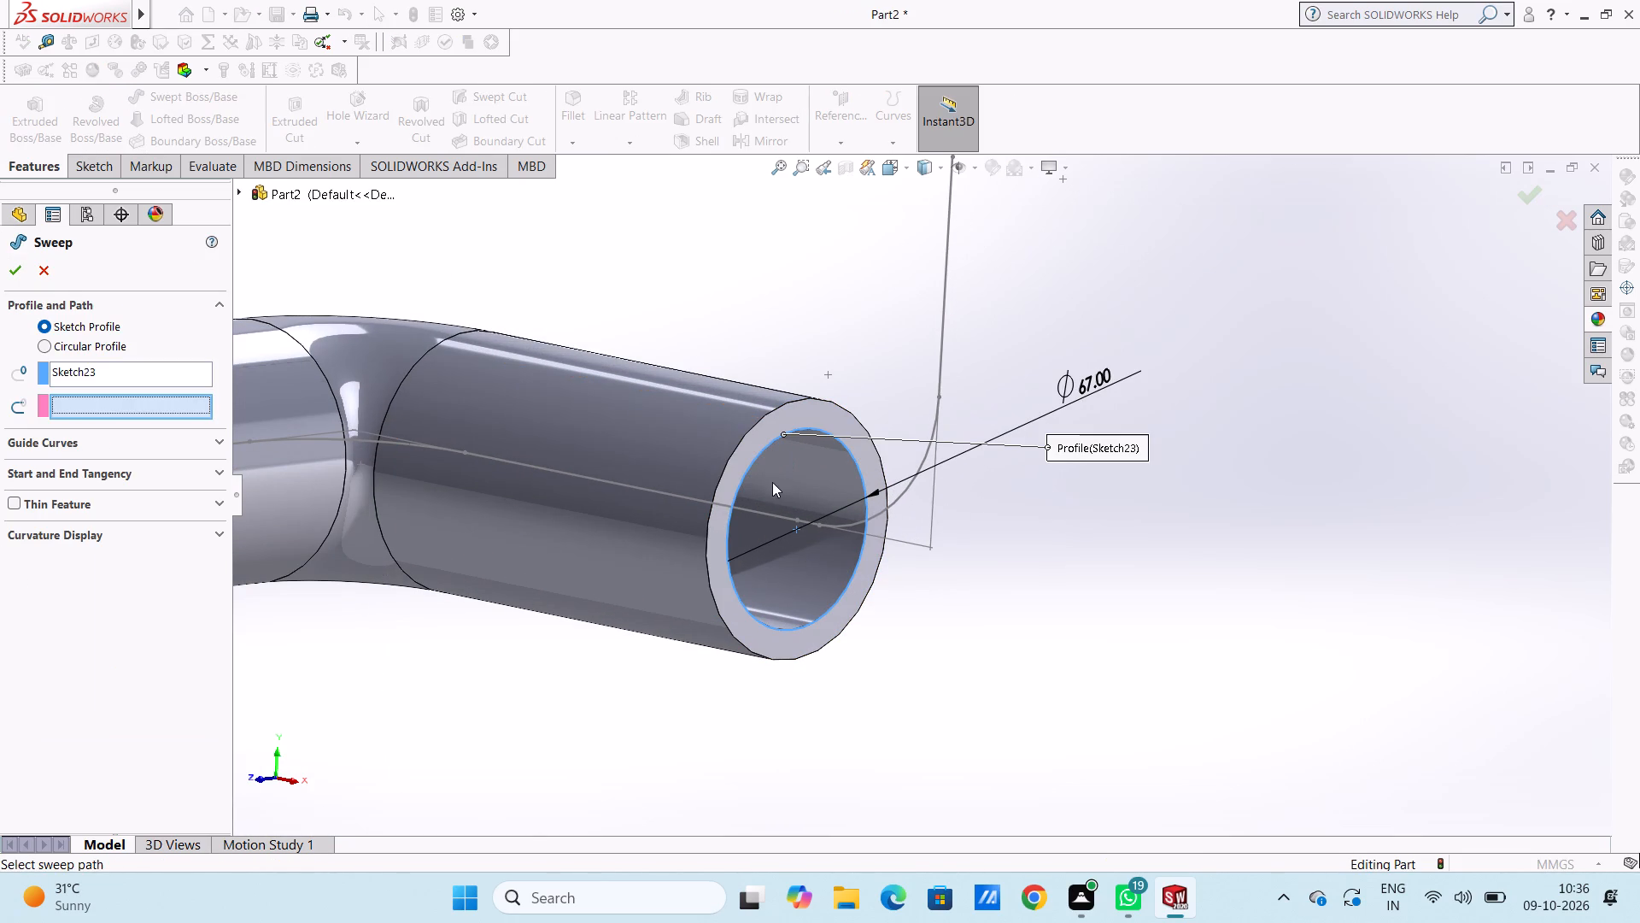
pyautogui.click(843, 526)
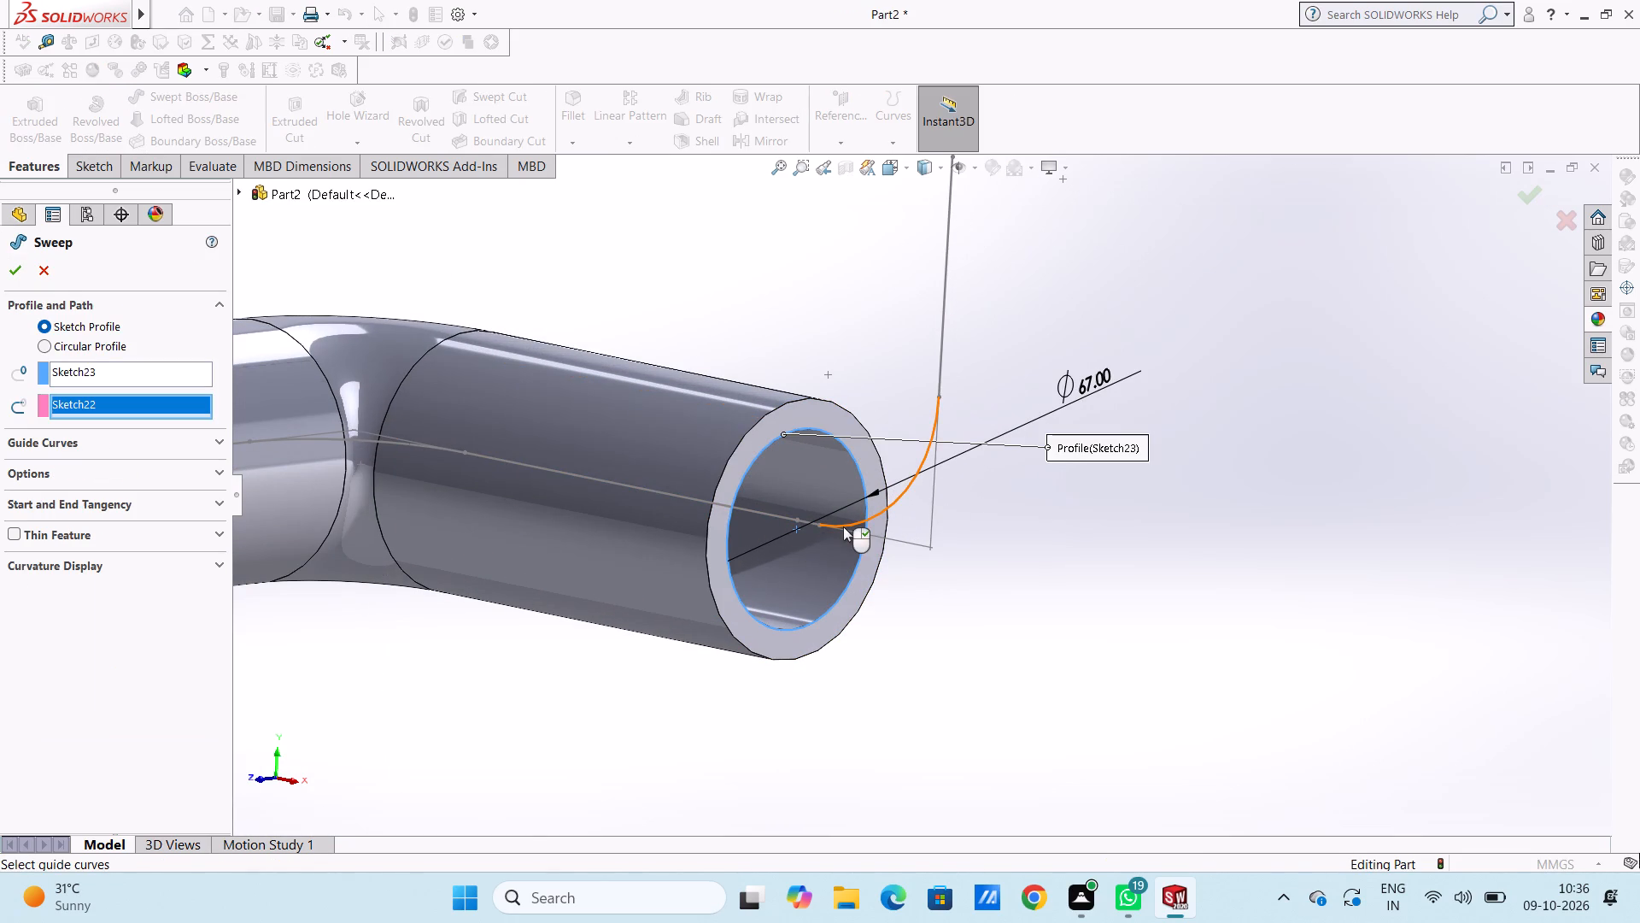
pyautogui.scroll(3, 1106, 519)
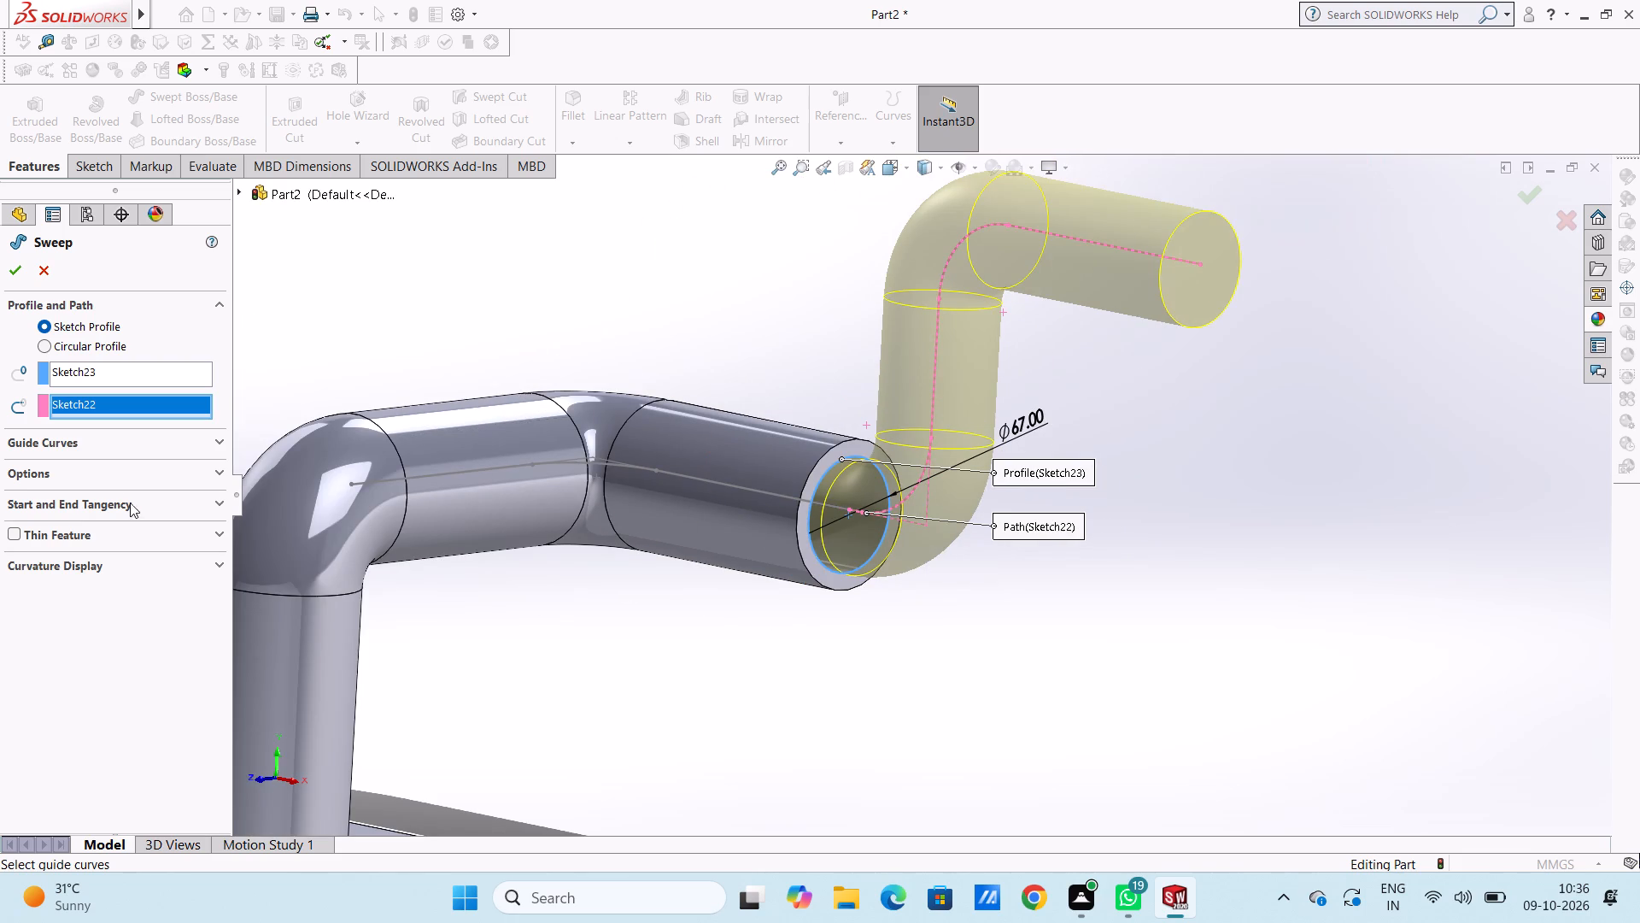
pyautogui.click(13, 531)
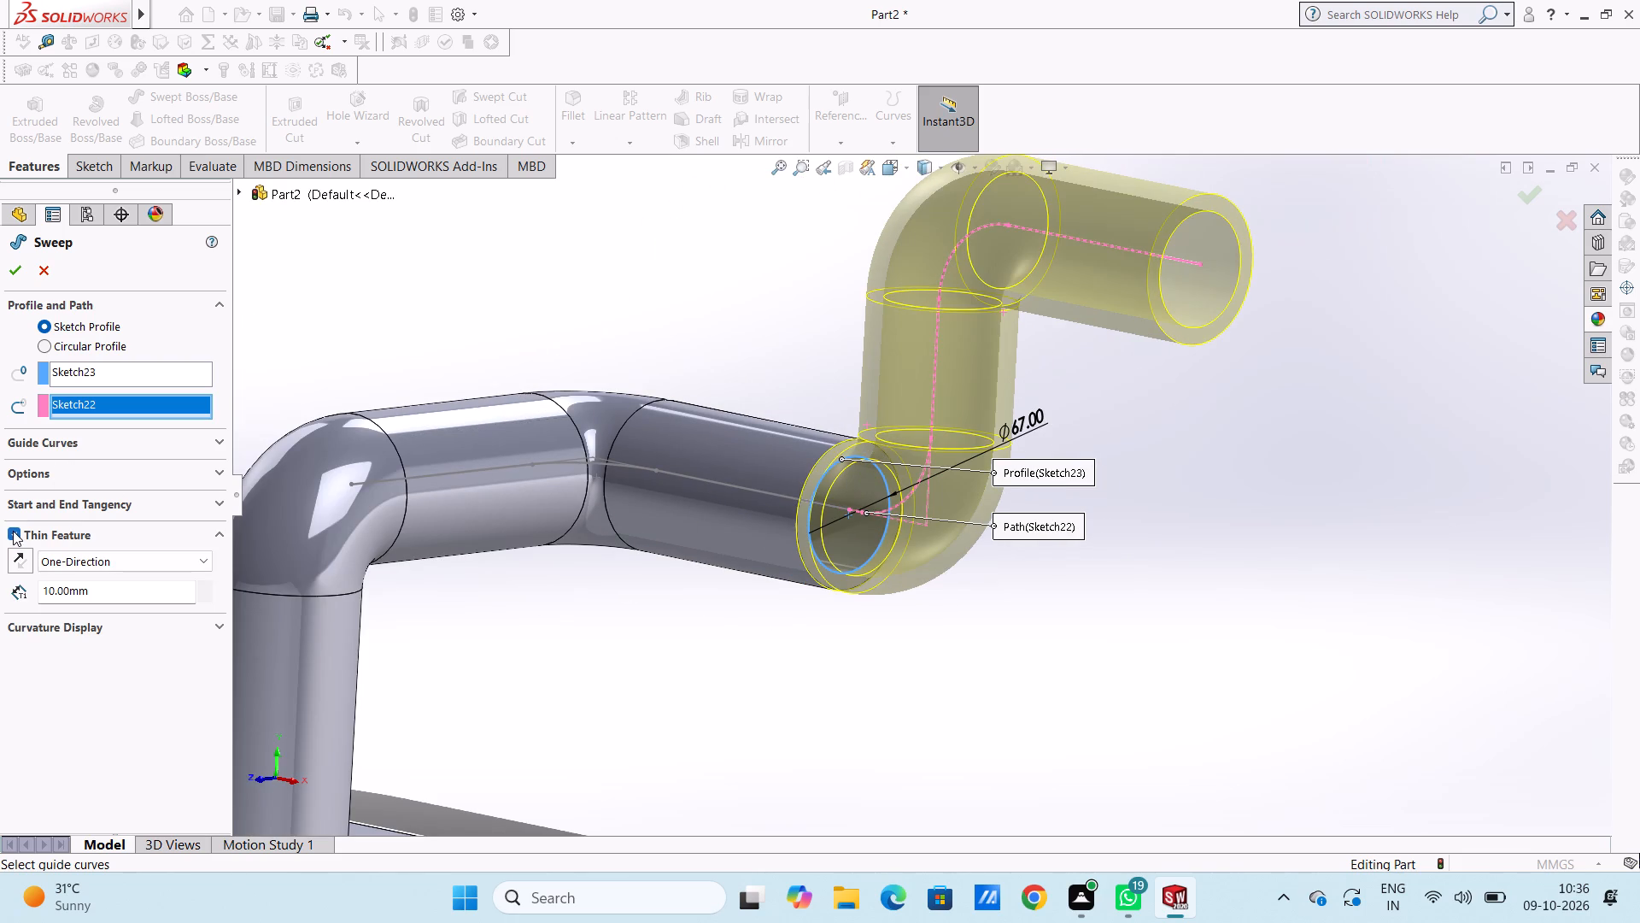
pyautogui.click(15, 273)
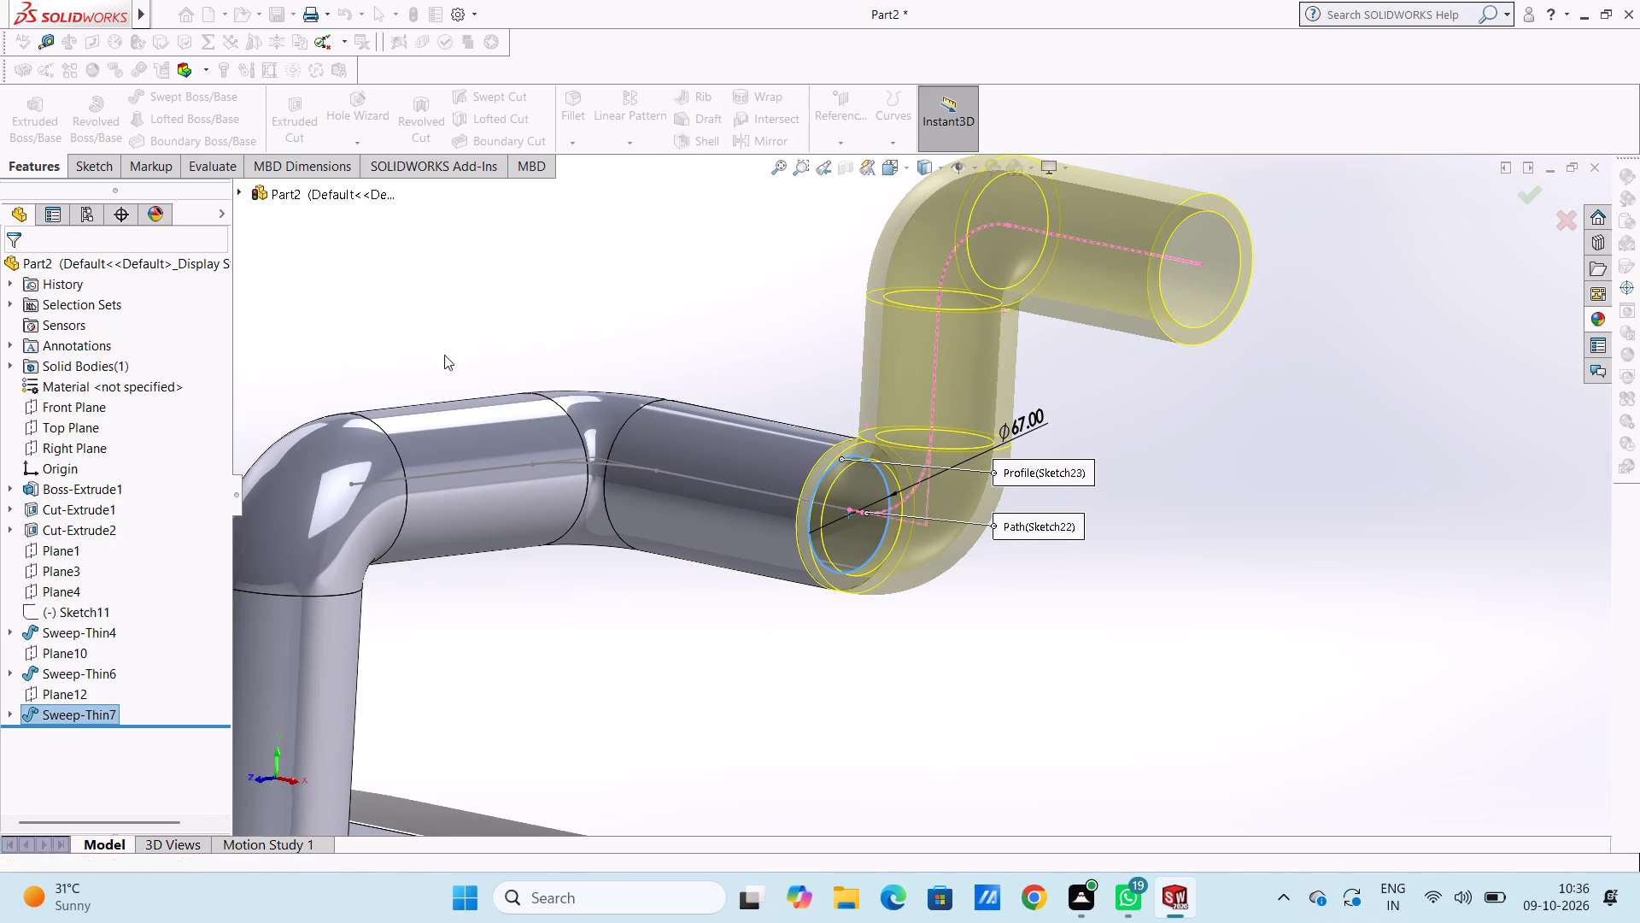
pyautogui.scroll(5, 444, 355)
pyautogui.click(483, 386)
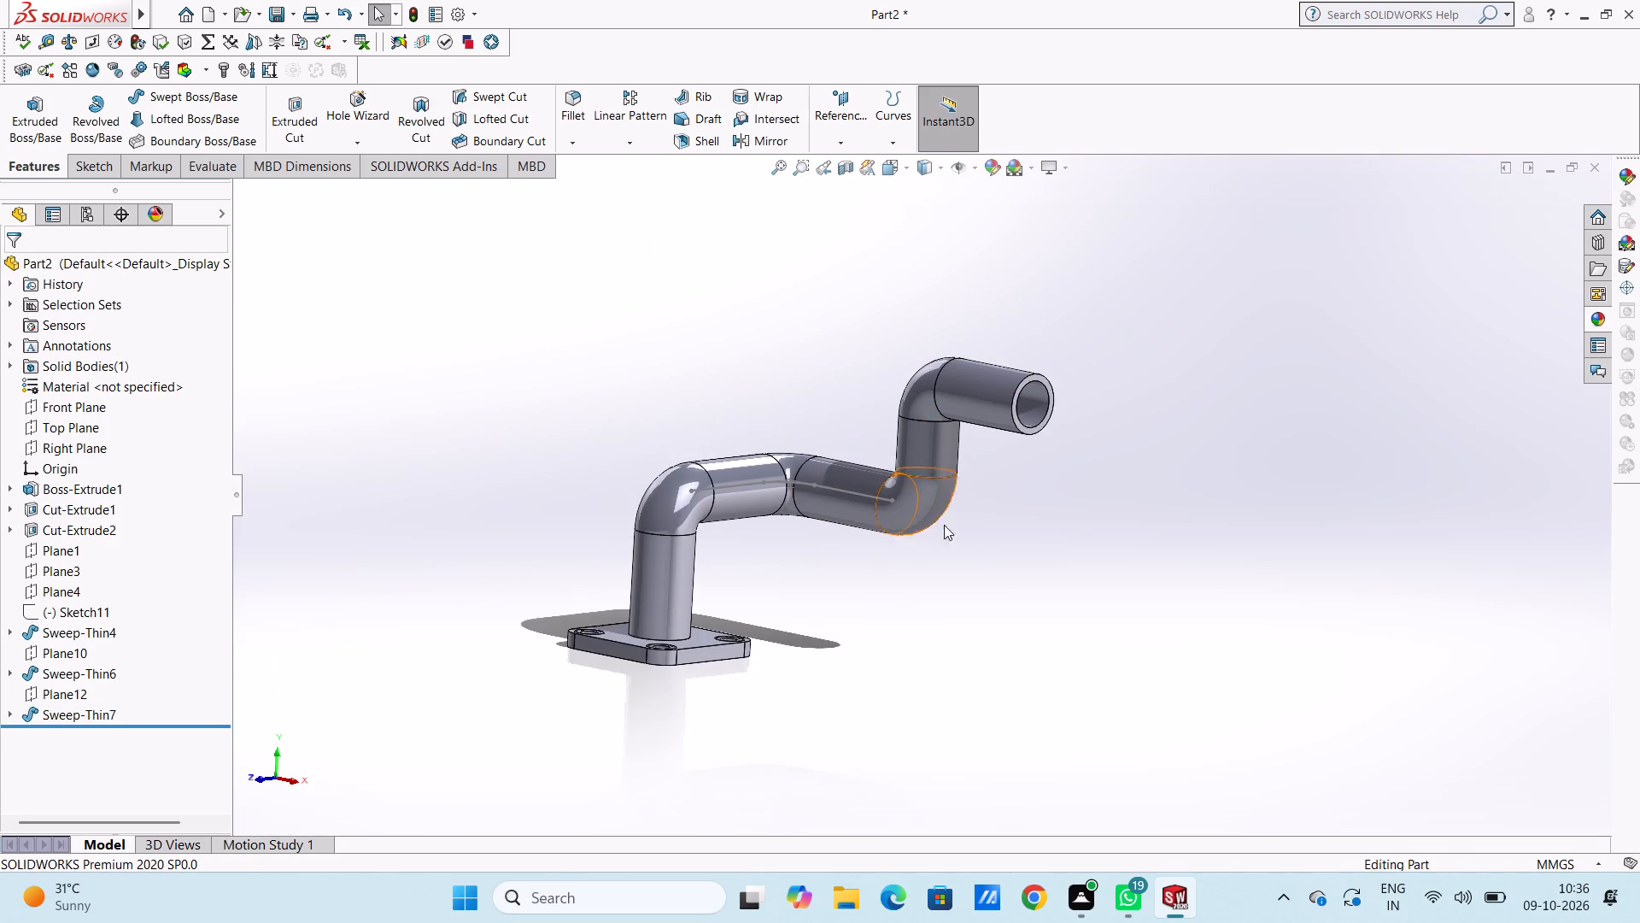
# Hide the path sketch still showing along the pipe's earlier horizontal section.
pyautogui.scroll(-4, 971, 521)
pyautogui.moveTo(926, 443); pyautogui.dragTo(972, 454, button='middle')
pyautogui.scroll(-1, 969, 455)
pyautogui.scroll(-5, 778, 457)
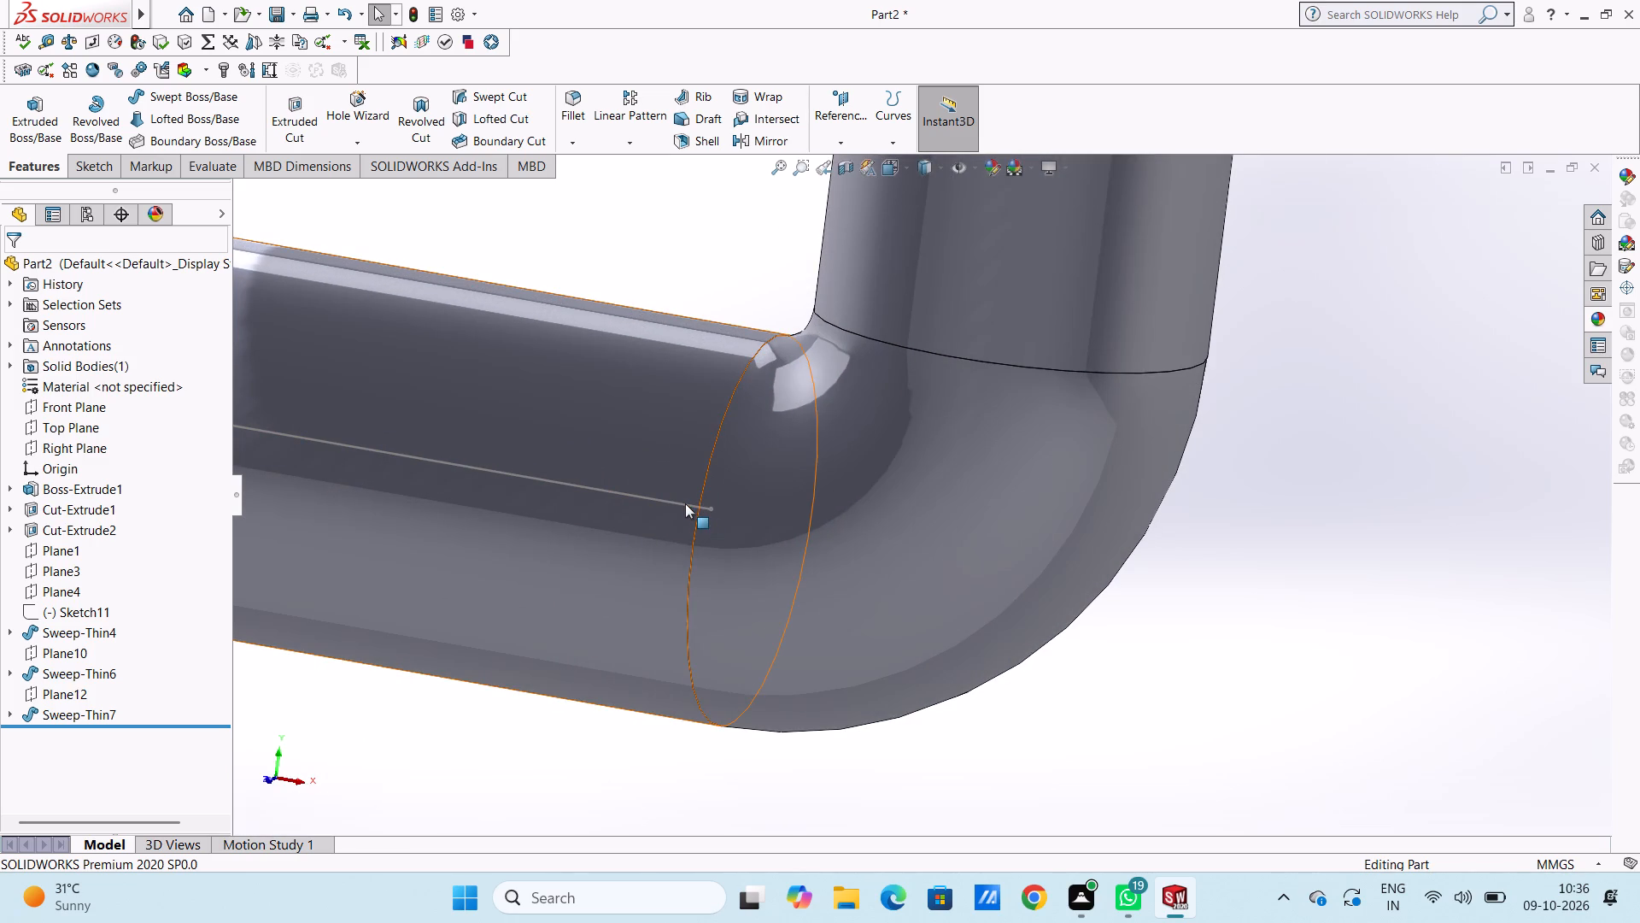
pyautogui.click(688, 505)
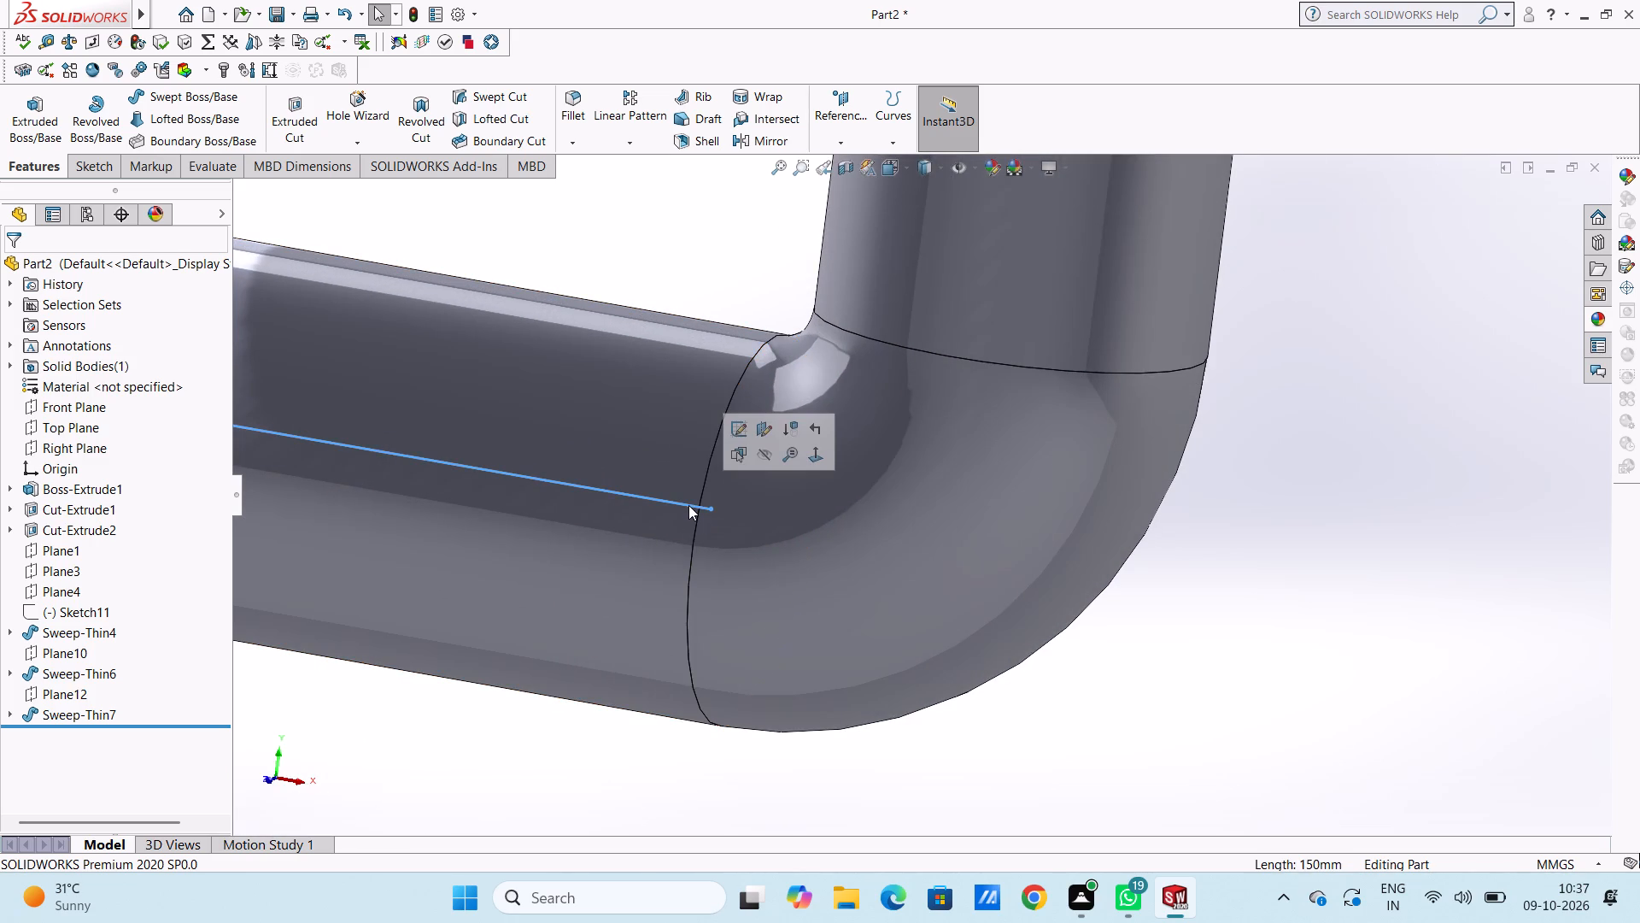
pyautogui.click(763, 460)
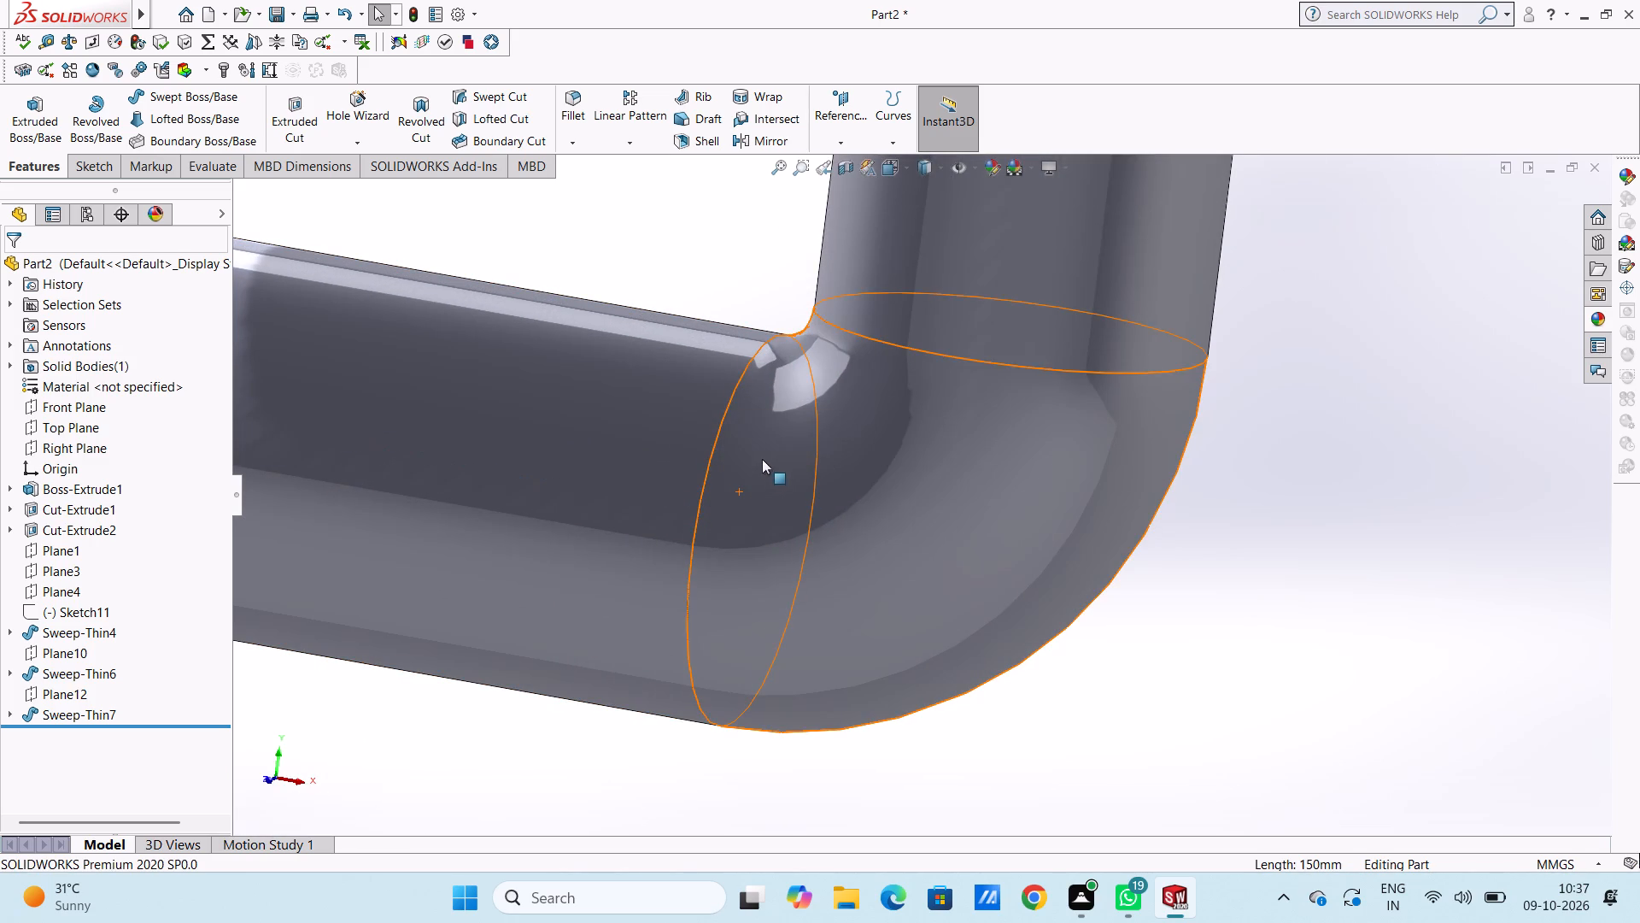
pyautogui.click(709, 291)
# Examine the whole flanged pipe with its new stepped extension from several angles and in isometric view.
pyautogui.scroll(7, 709, 291)
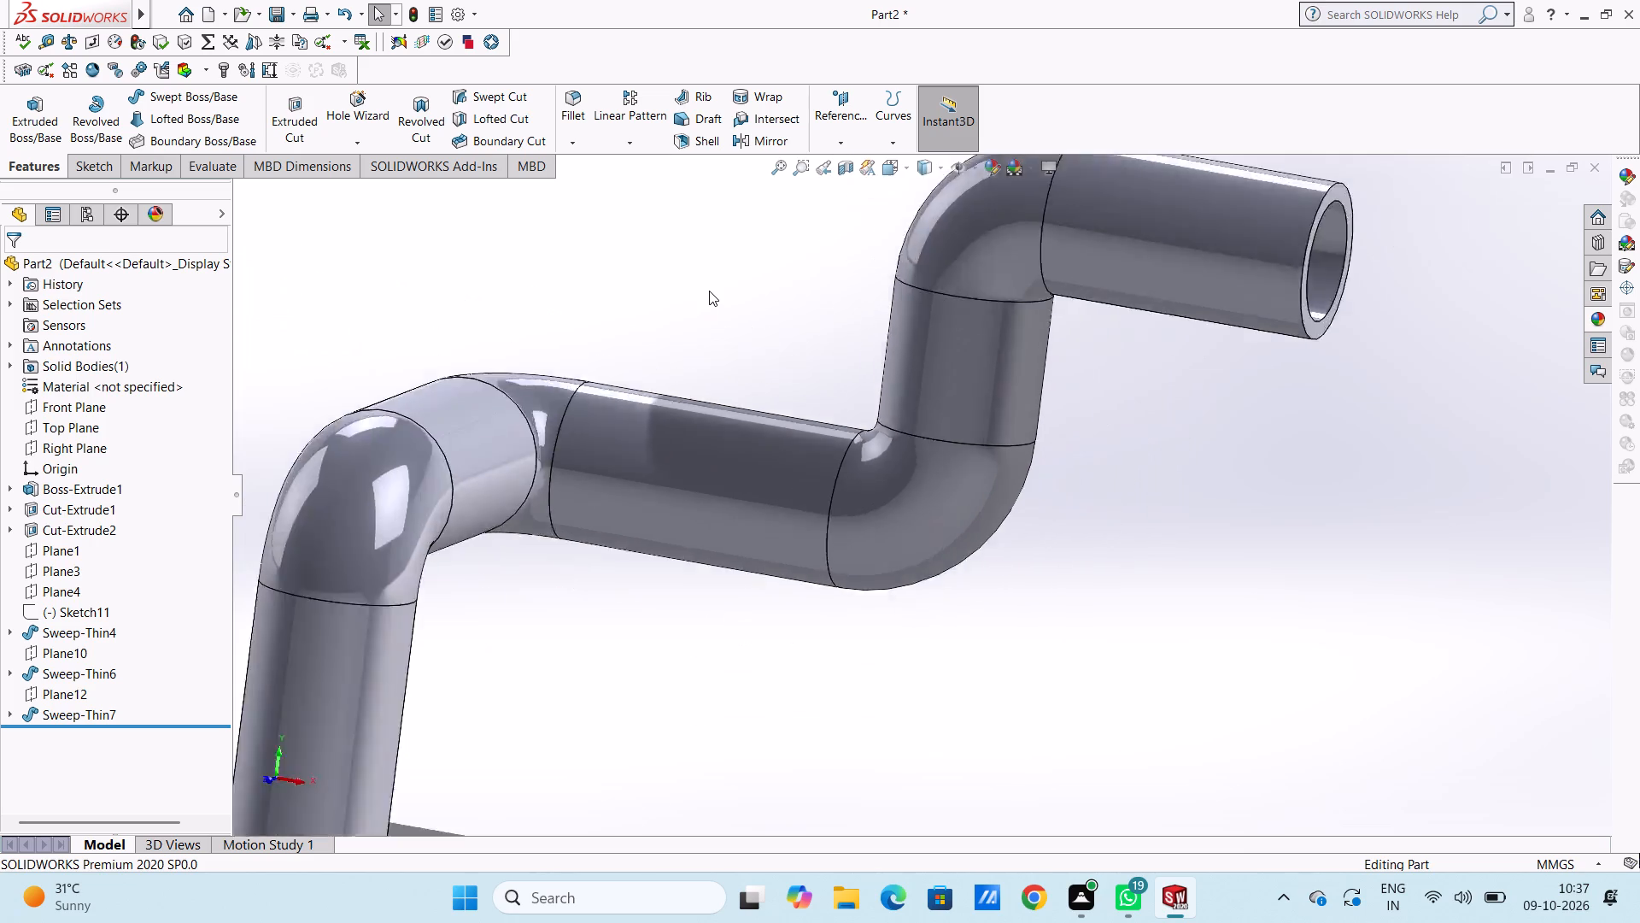
pyautogui.scroll(4, 709, 291)
pyautogui.moveTo(690, 355); pyautogui.dragTo(671, 367, button='middle')
pyautogui.moveTo(671, 367); pyautogui.dragTo(630, 391, button='middle')
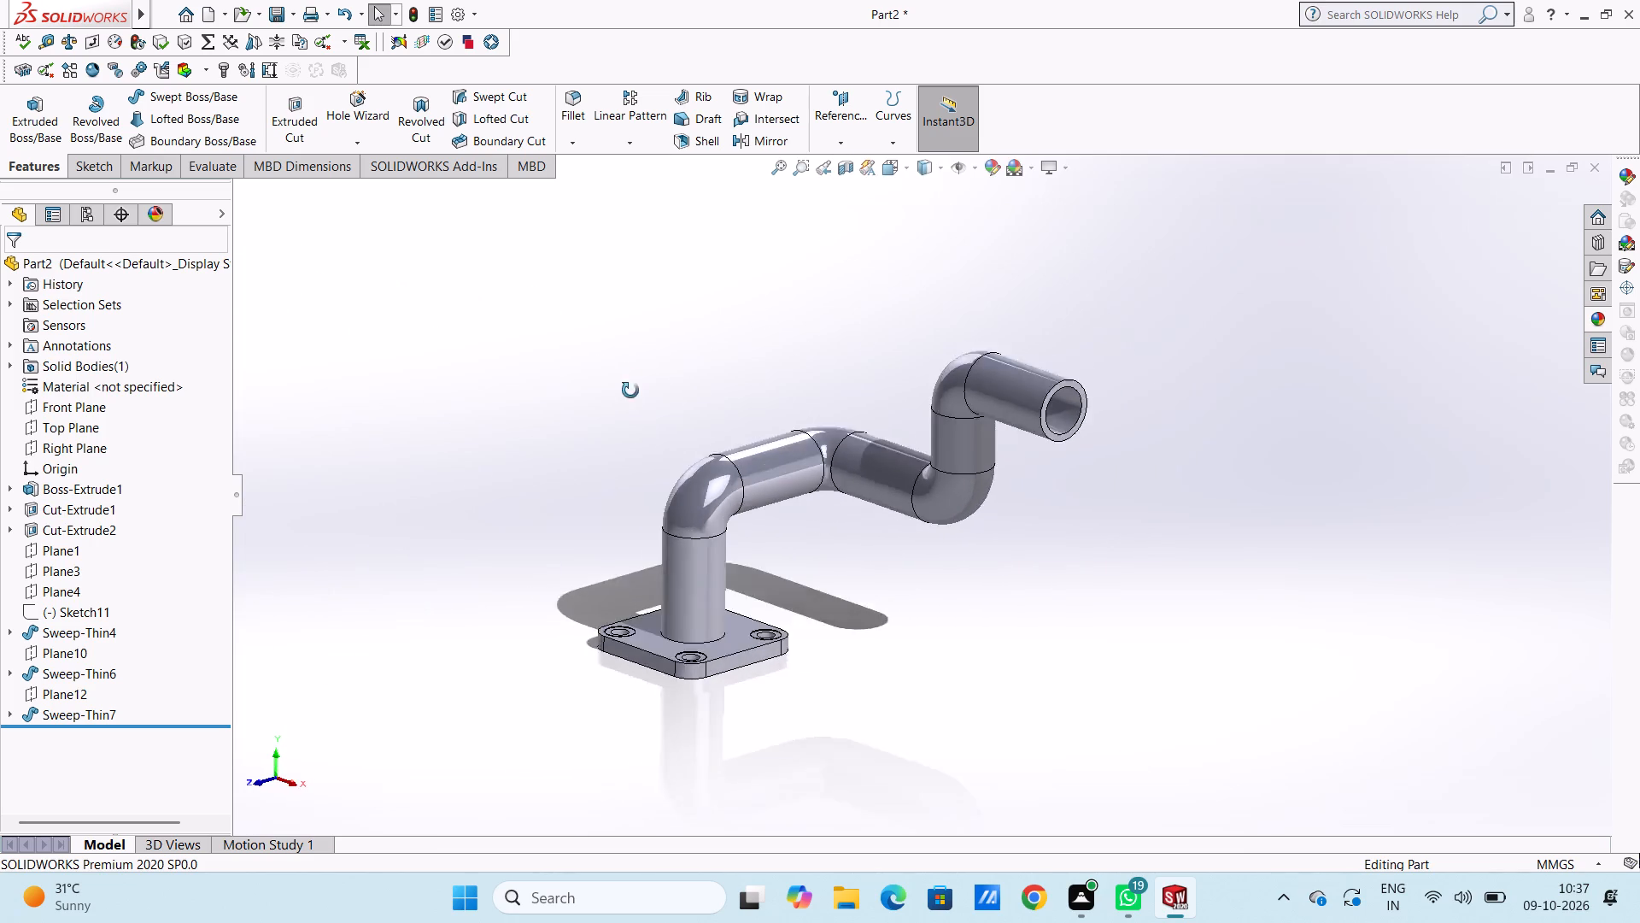
pyautogui.moveTo(630, 391); pyautogui.dragTo(685, 375, button='middle')
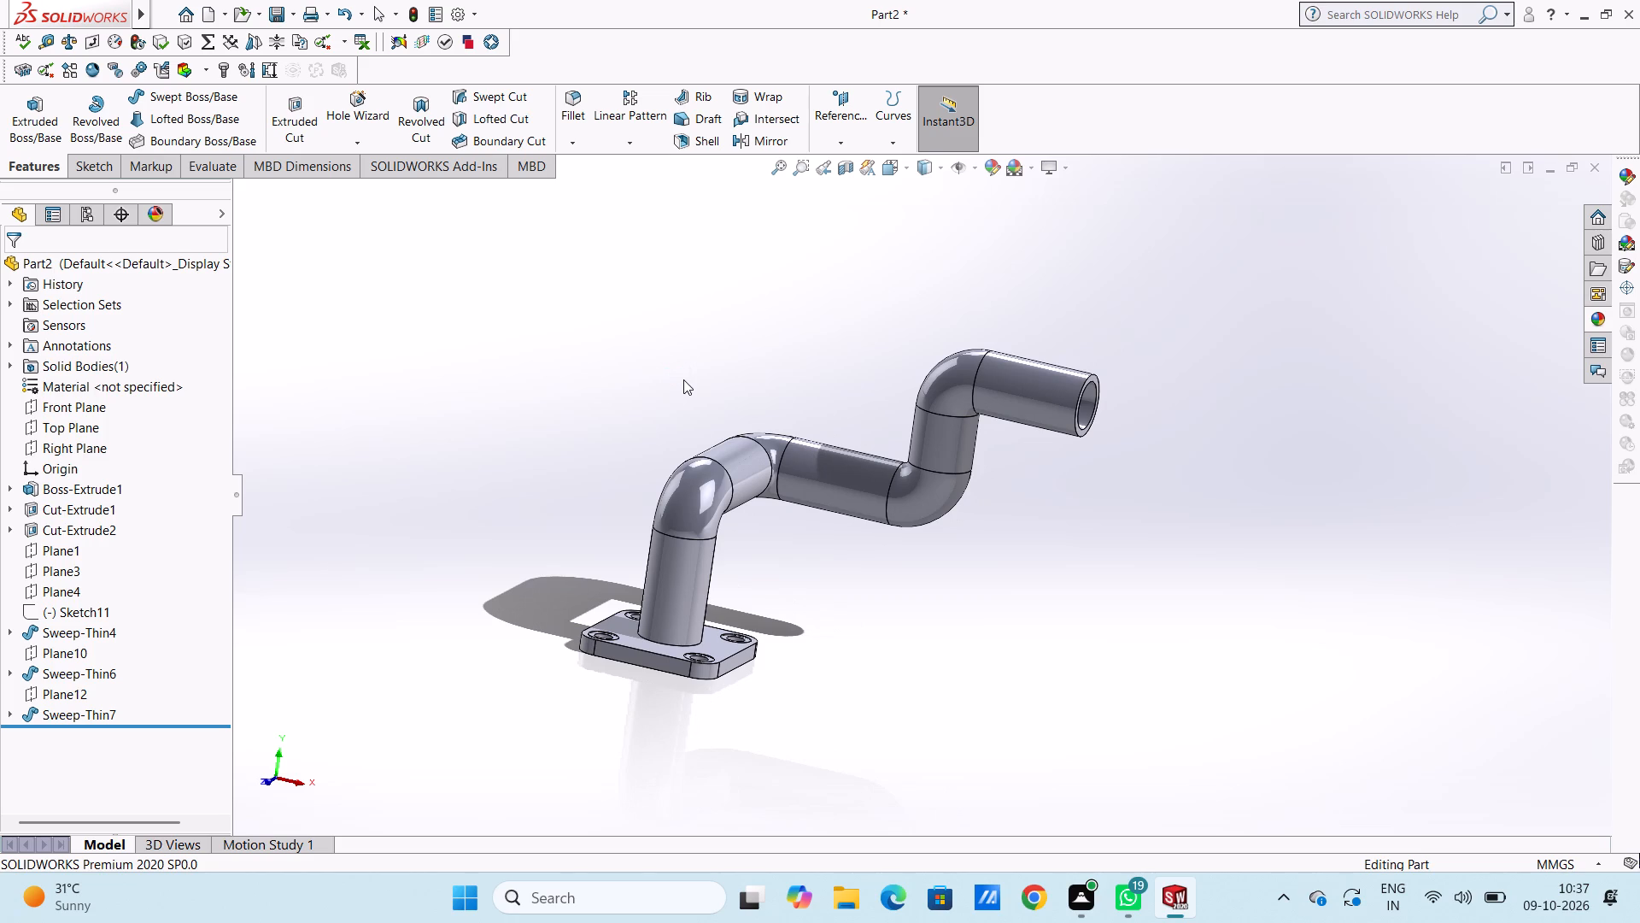
pyautogui.hotkey('ctrl', '7')
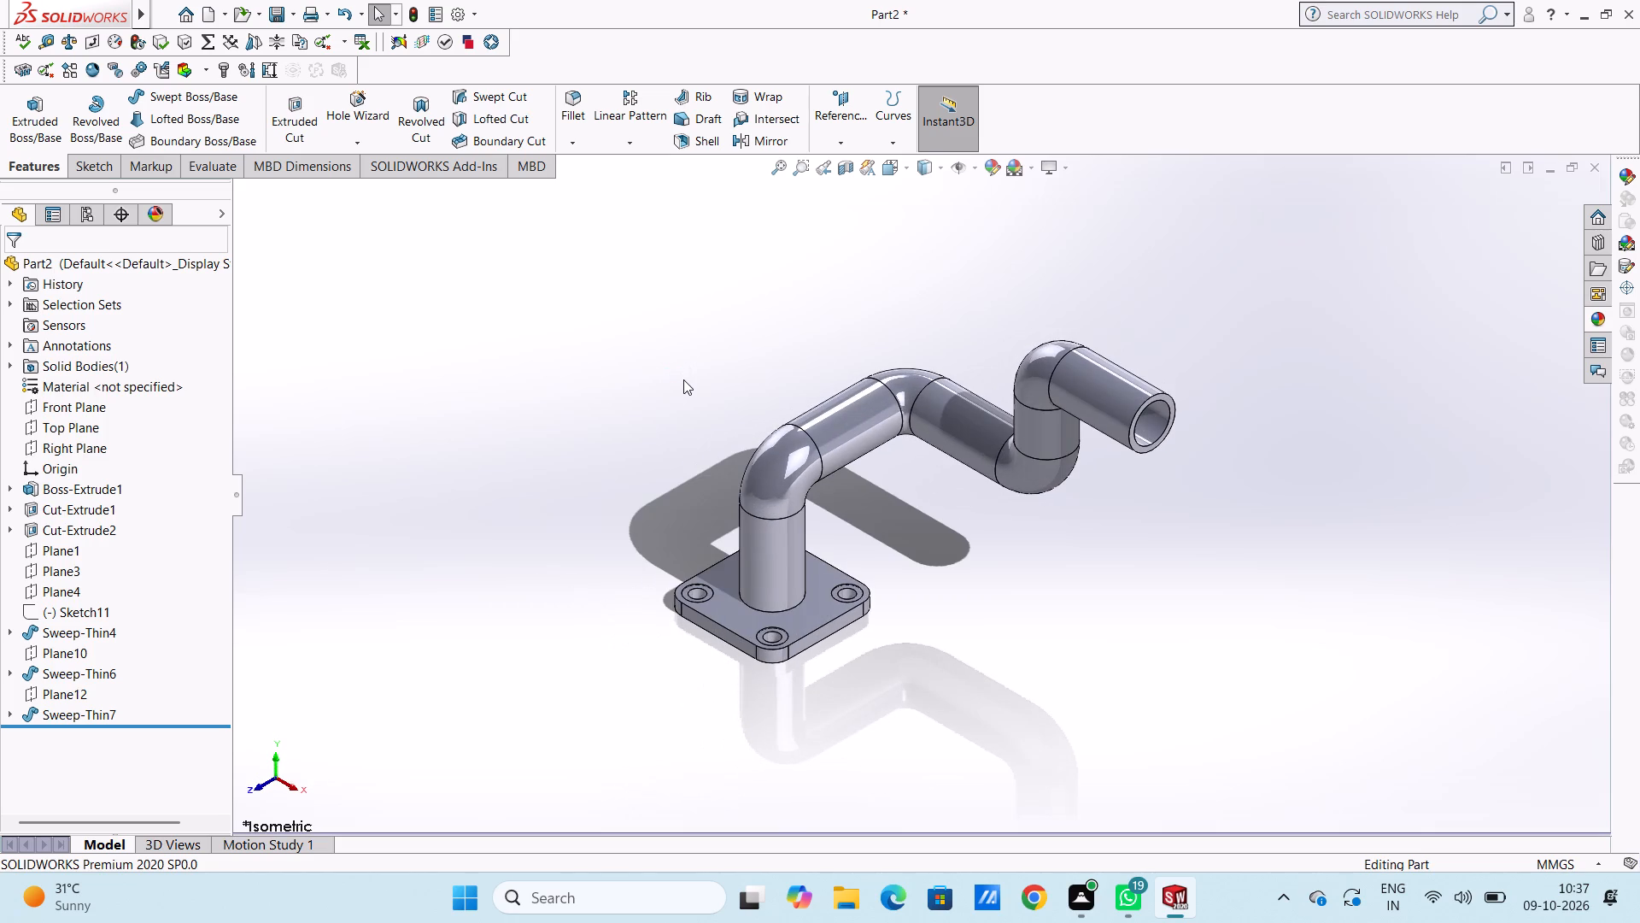
pyautogui.scroll(3, 683, 379)
pyautogui.scroll(-1, 1068, 464)
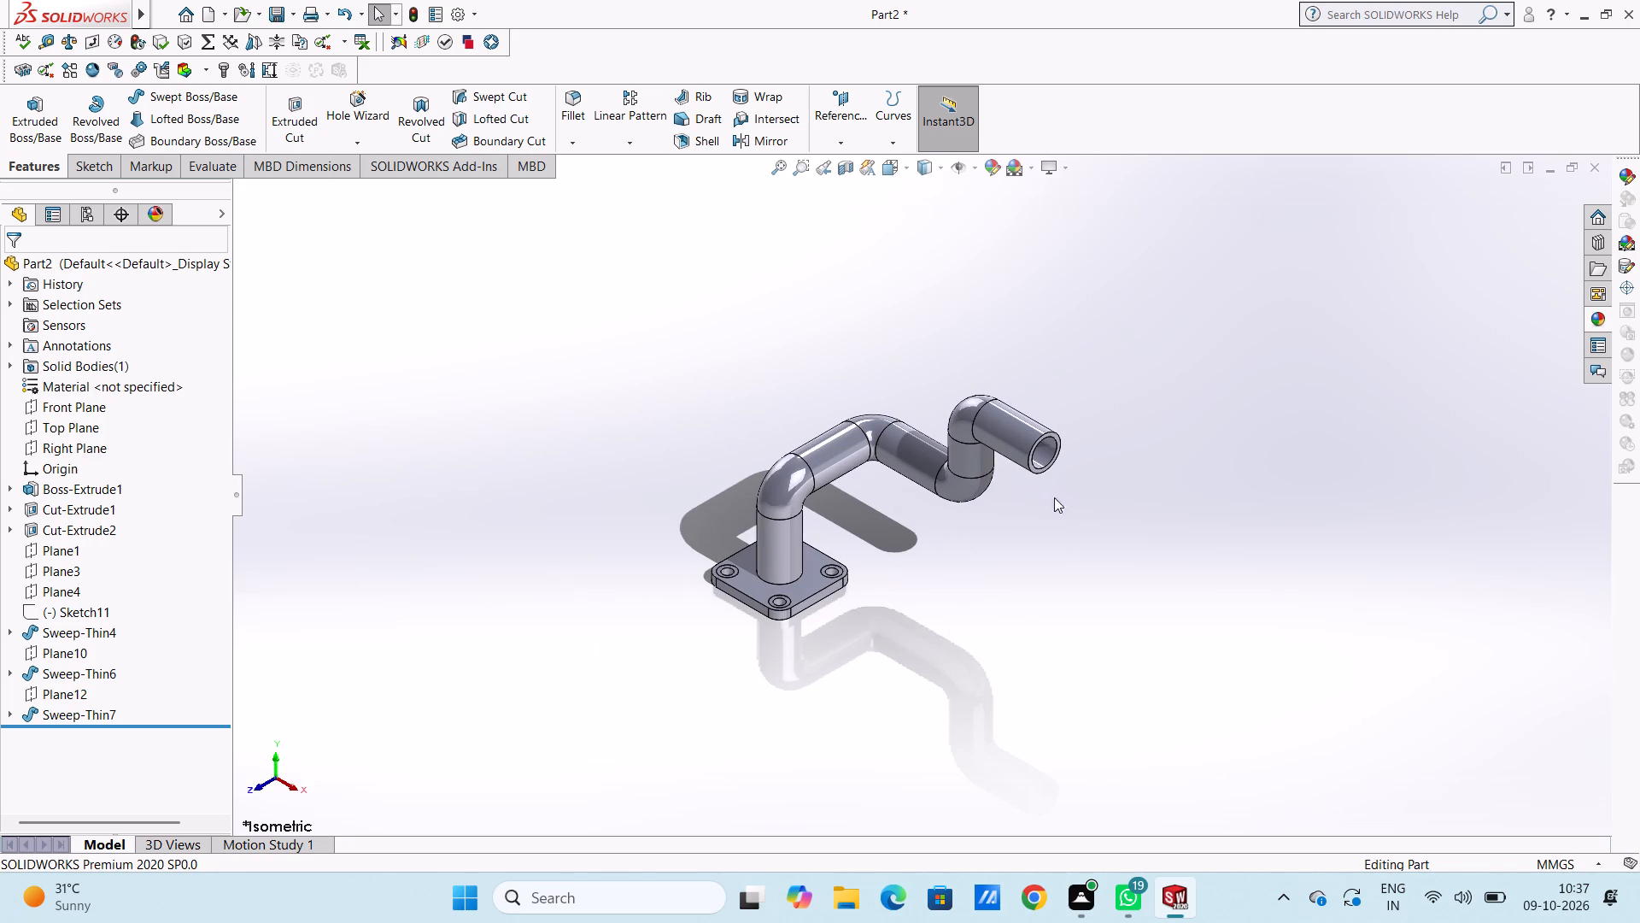
# Start a new sketch on the ring-shaped face at the extension's open end, viewed from the right.
pyautogui.hotkey('ctrl', '4')
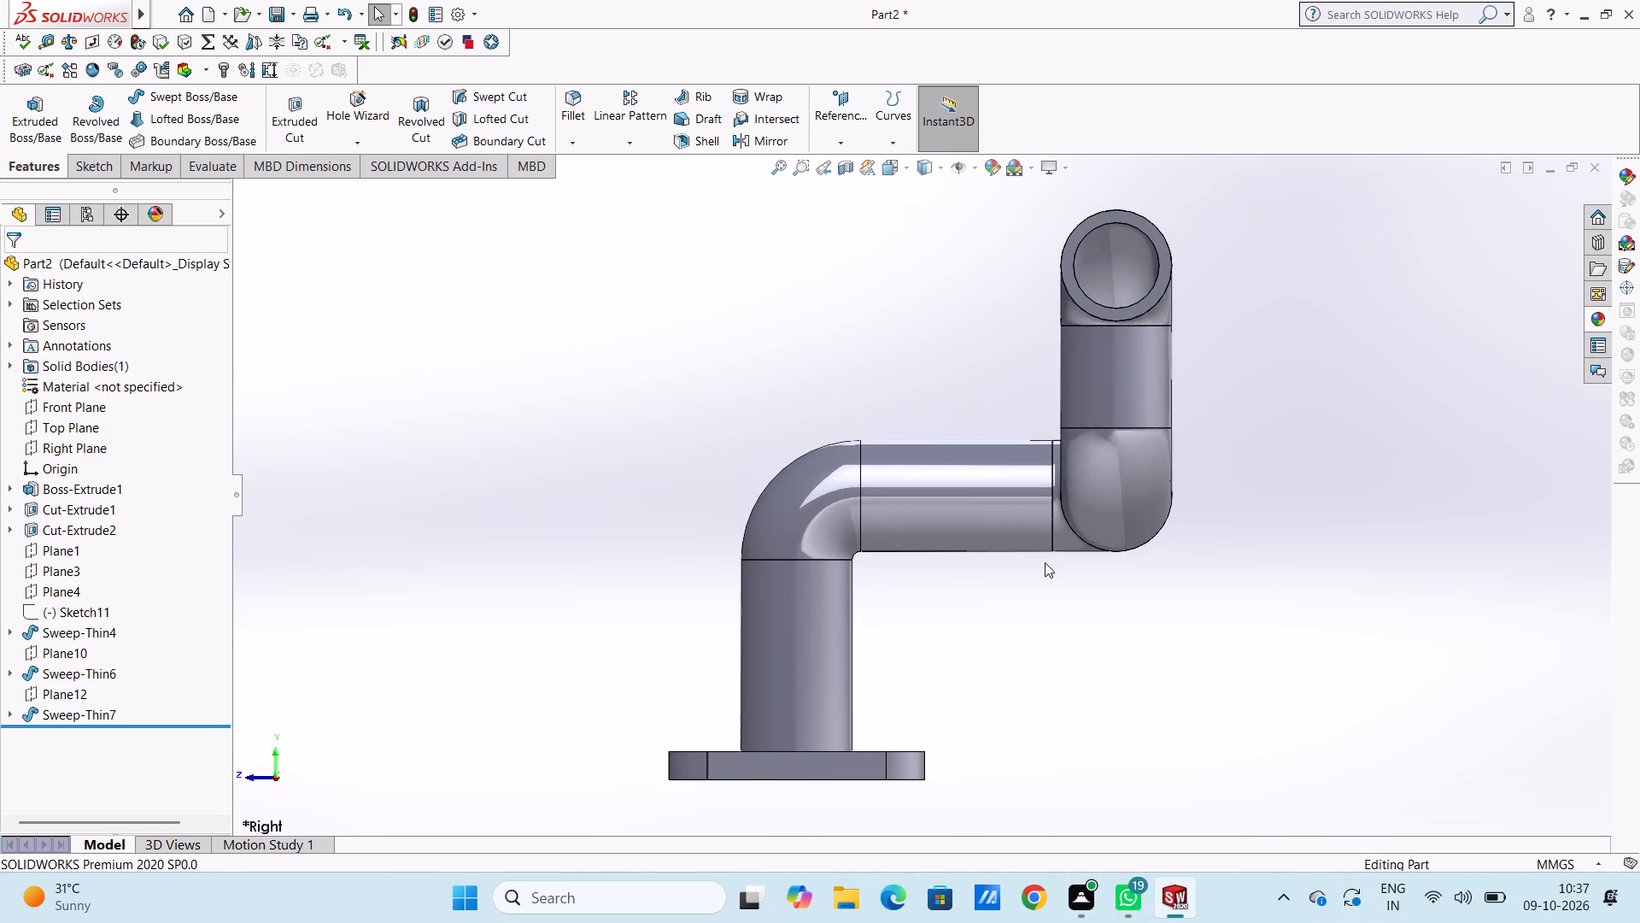
pyautogui.scroll(4, 1045, 562)
pyautogui.scroll(-3, 1015, 327)
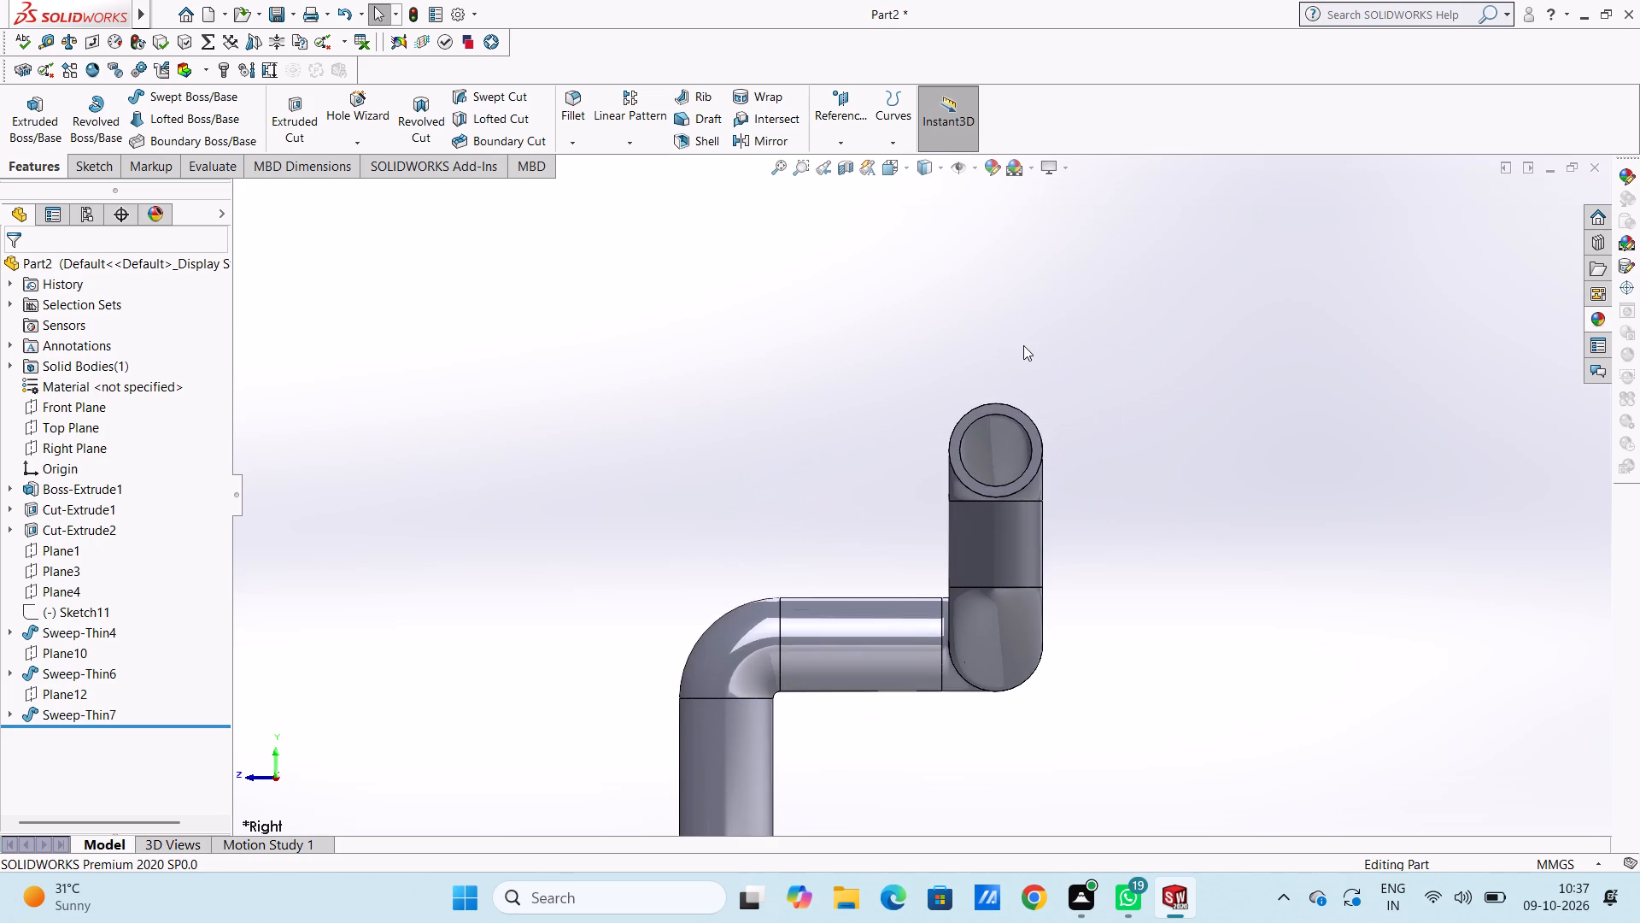
pyautogui.click(1008, 407)
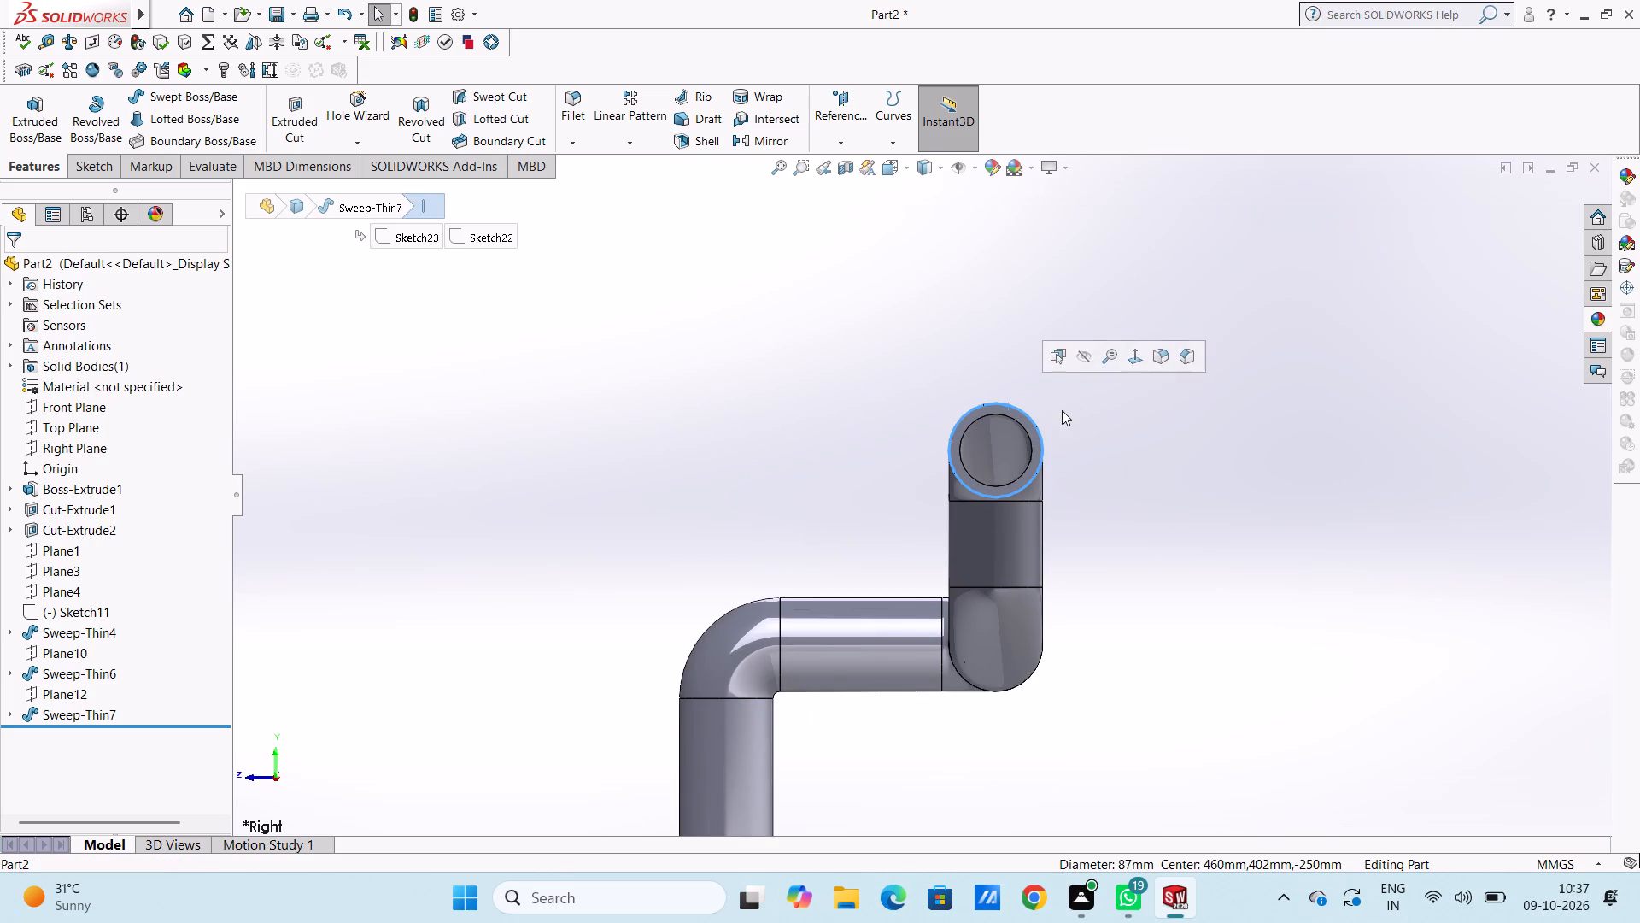
pyautogui.click(1062, 411)
pyautogui.scroll(-6, 1020, 447)
pyautogui.click(972, 388)
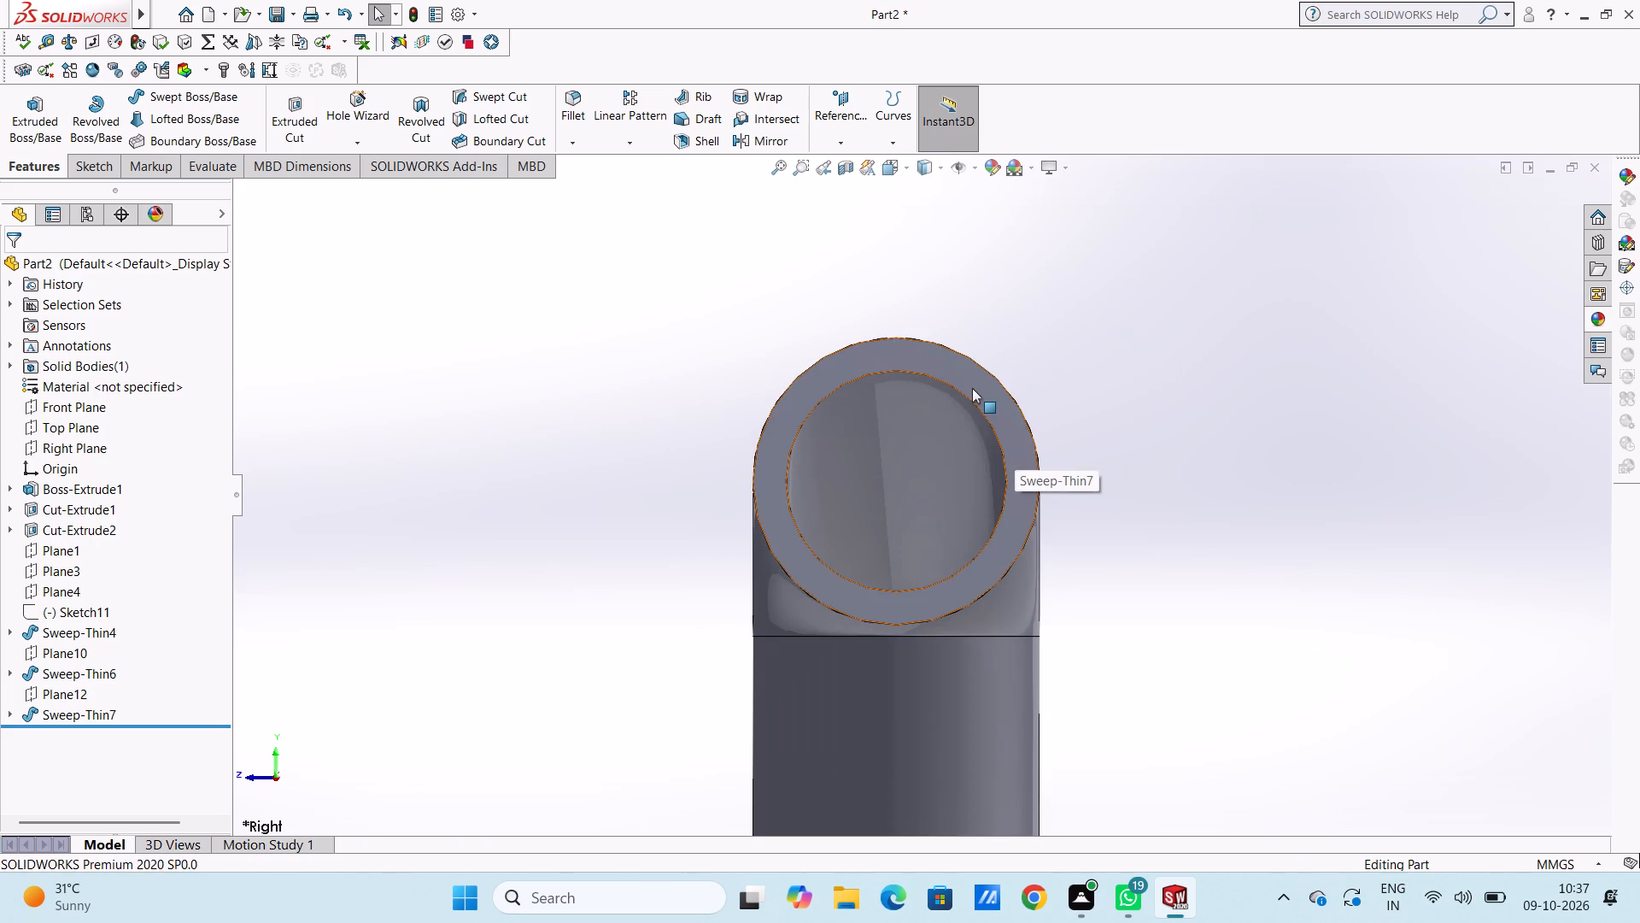
pyautogui.doubleClick(1050, 338)
pyautogui.scroll(4, 1050, 338)
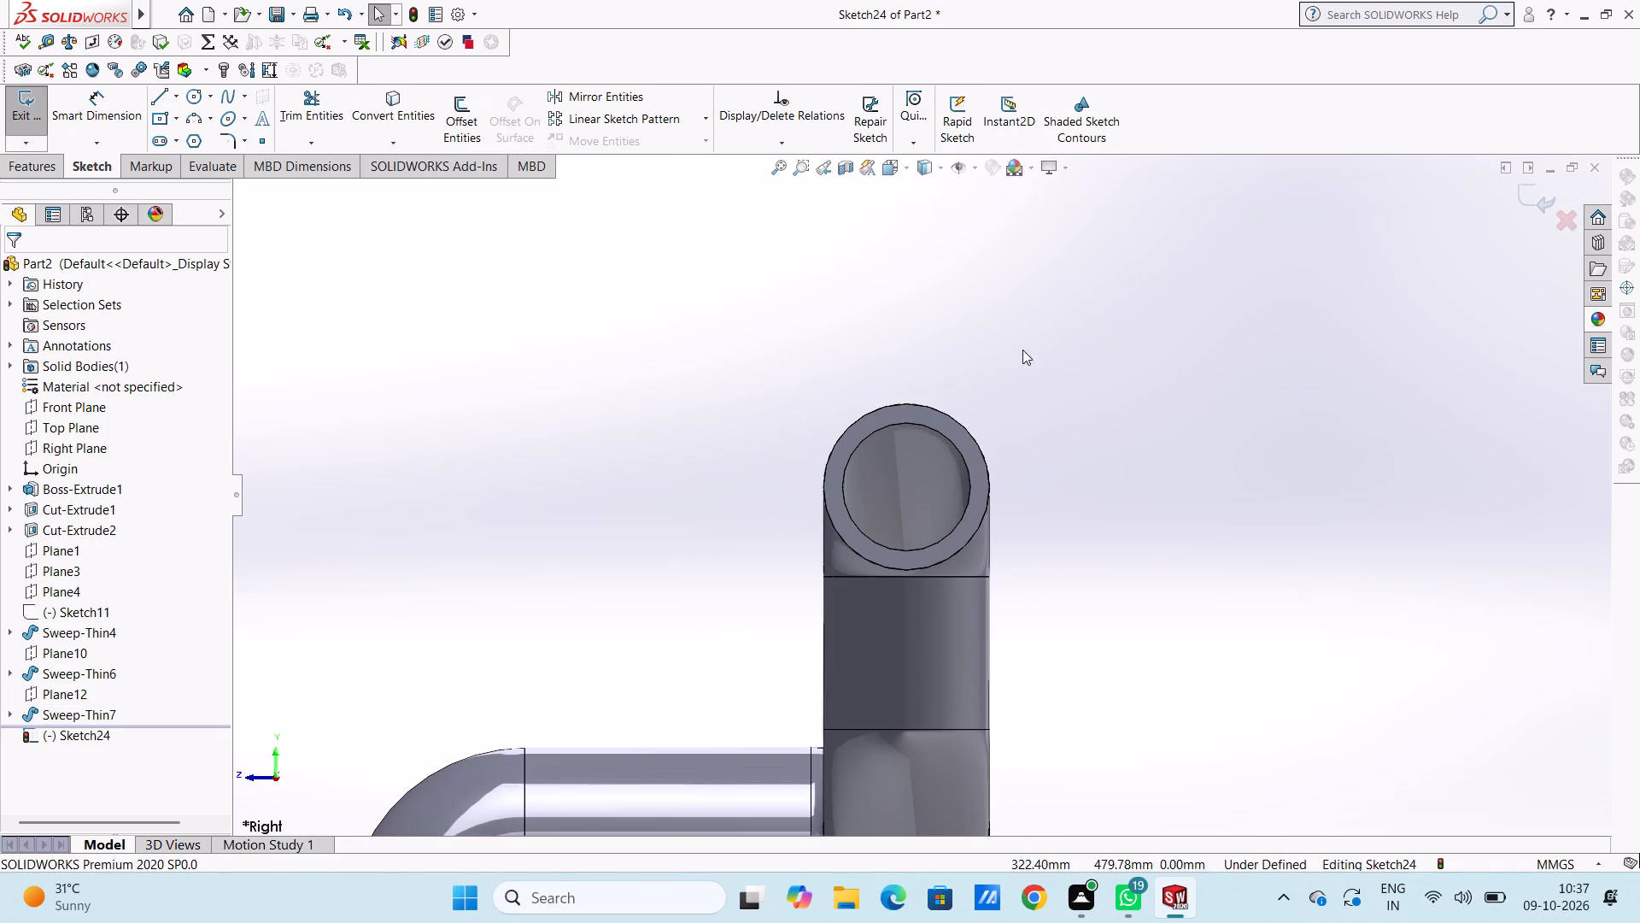
# Sketch two circles concentric with the pipe opening: one of 33.5 mm radius on the inner edge and one of about 98.5 mm radius.
pyautogui.click(196, 94)
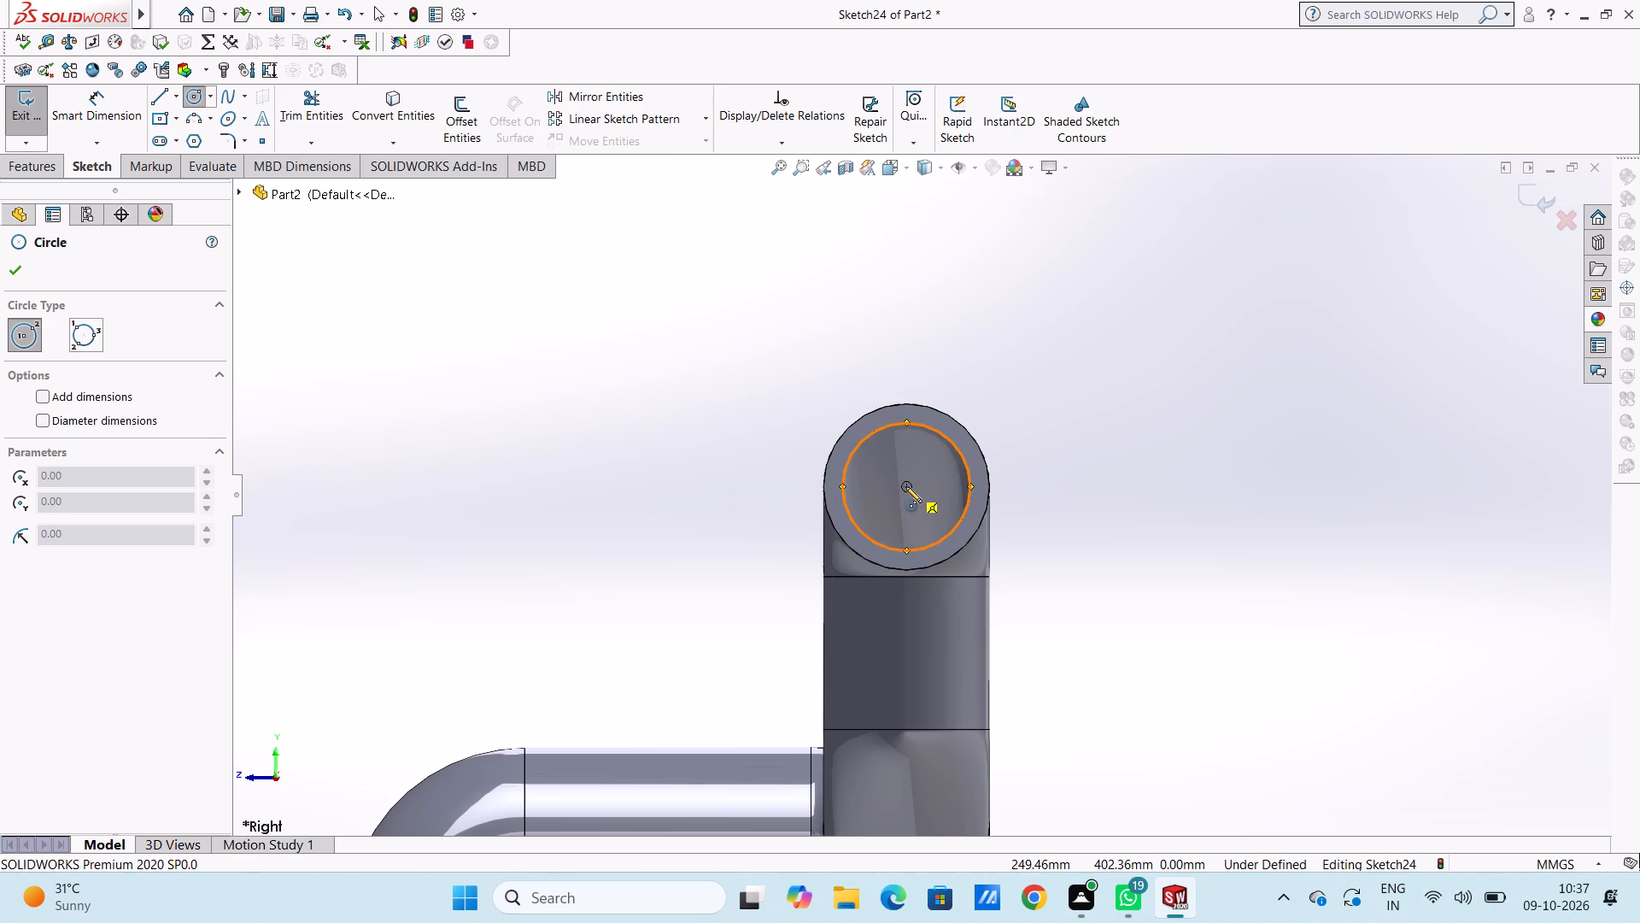
pyautogui.click(907, 486)
pyautogui.click(942, 541)
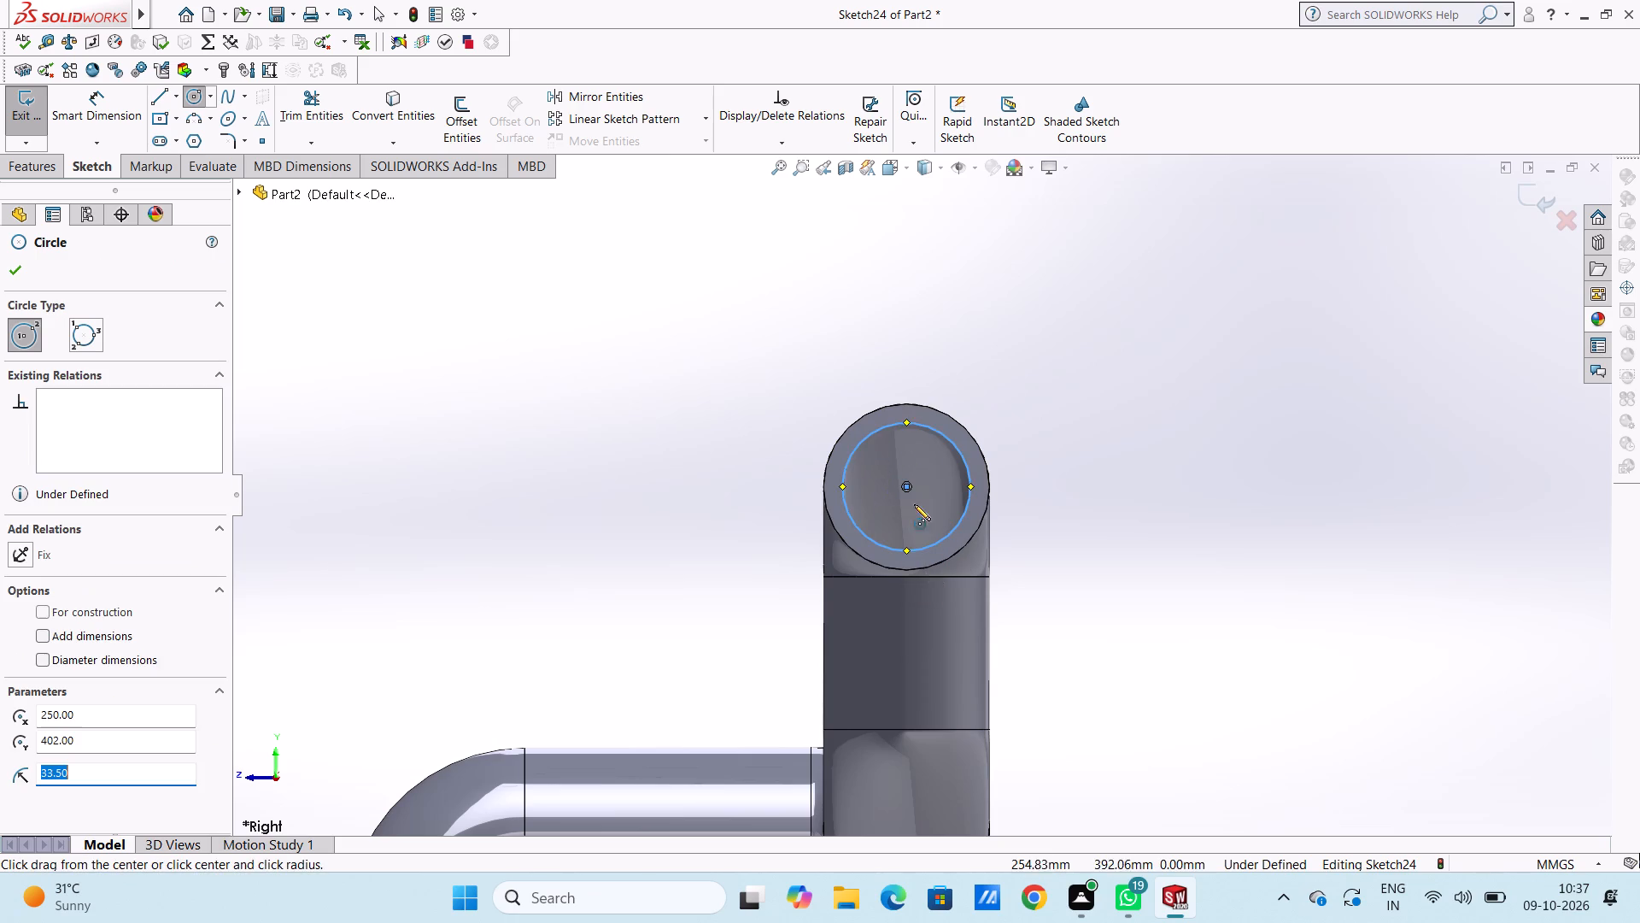
pyautogui.click(907, 485)
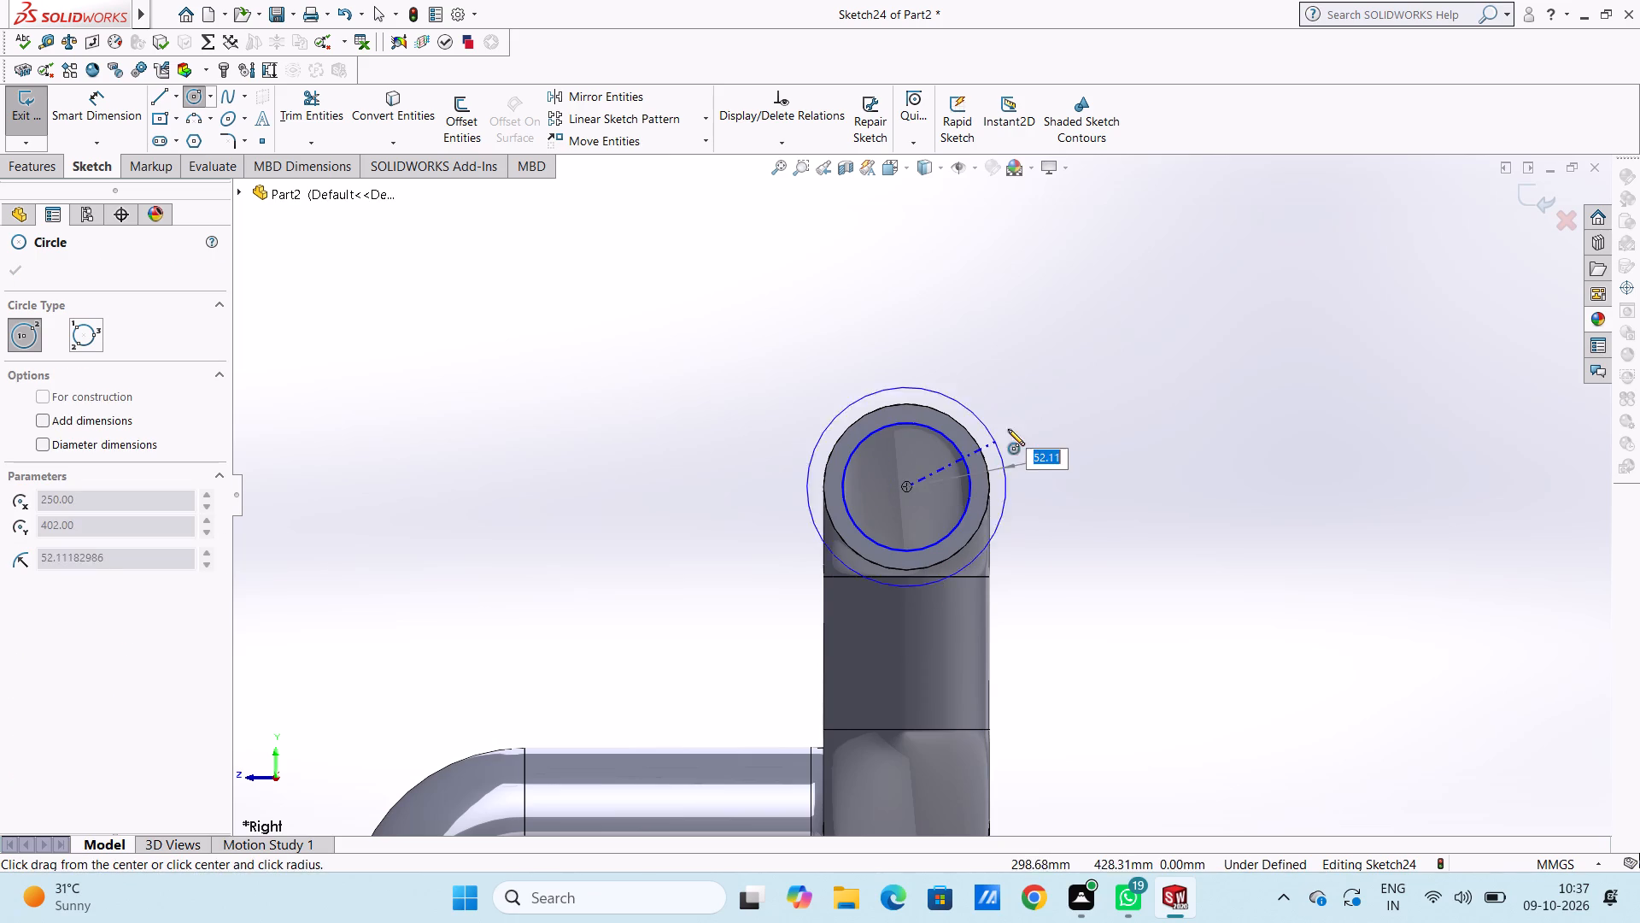
pyautogui.click(1067, 389)
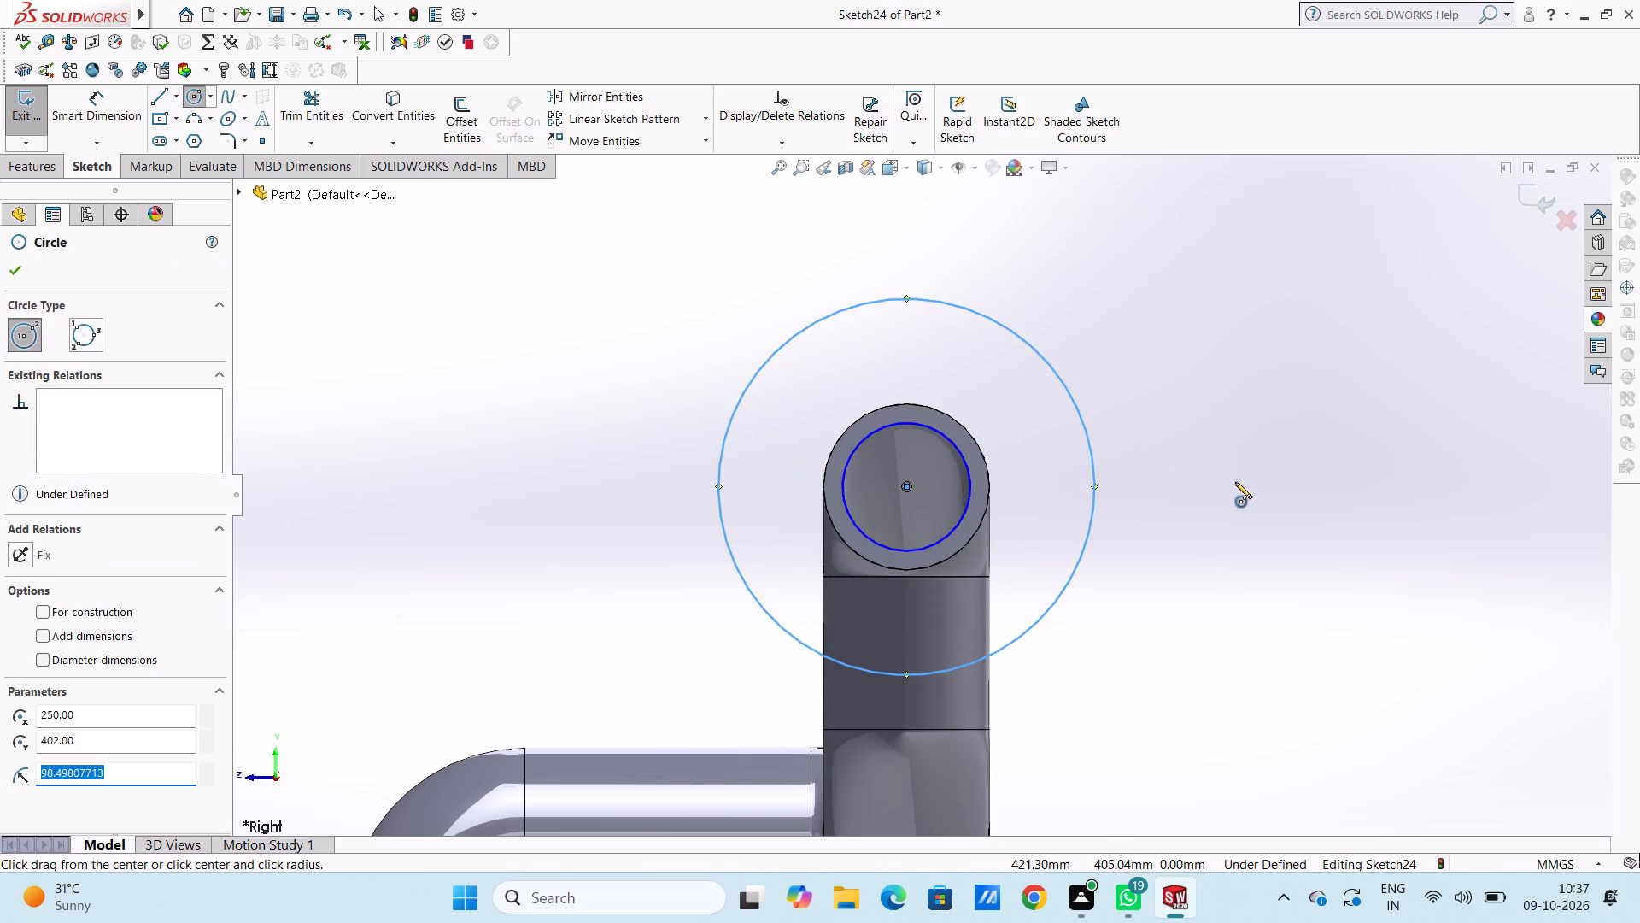
# Sketch two concentric circles to the right of the pipe opening, level with its centre, with radii of about 55.8 mm and 25.6 mm.
pyautogui.click(1245, 485)
pyautogui.click(1327, 554)
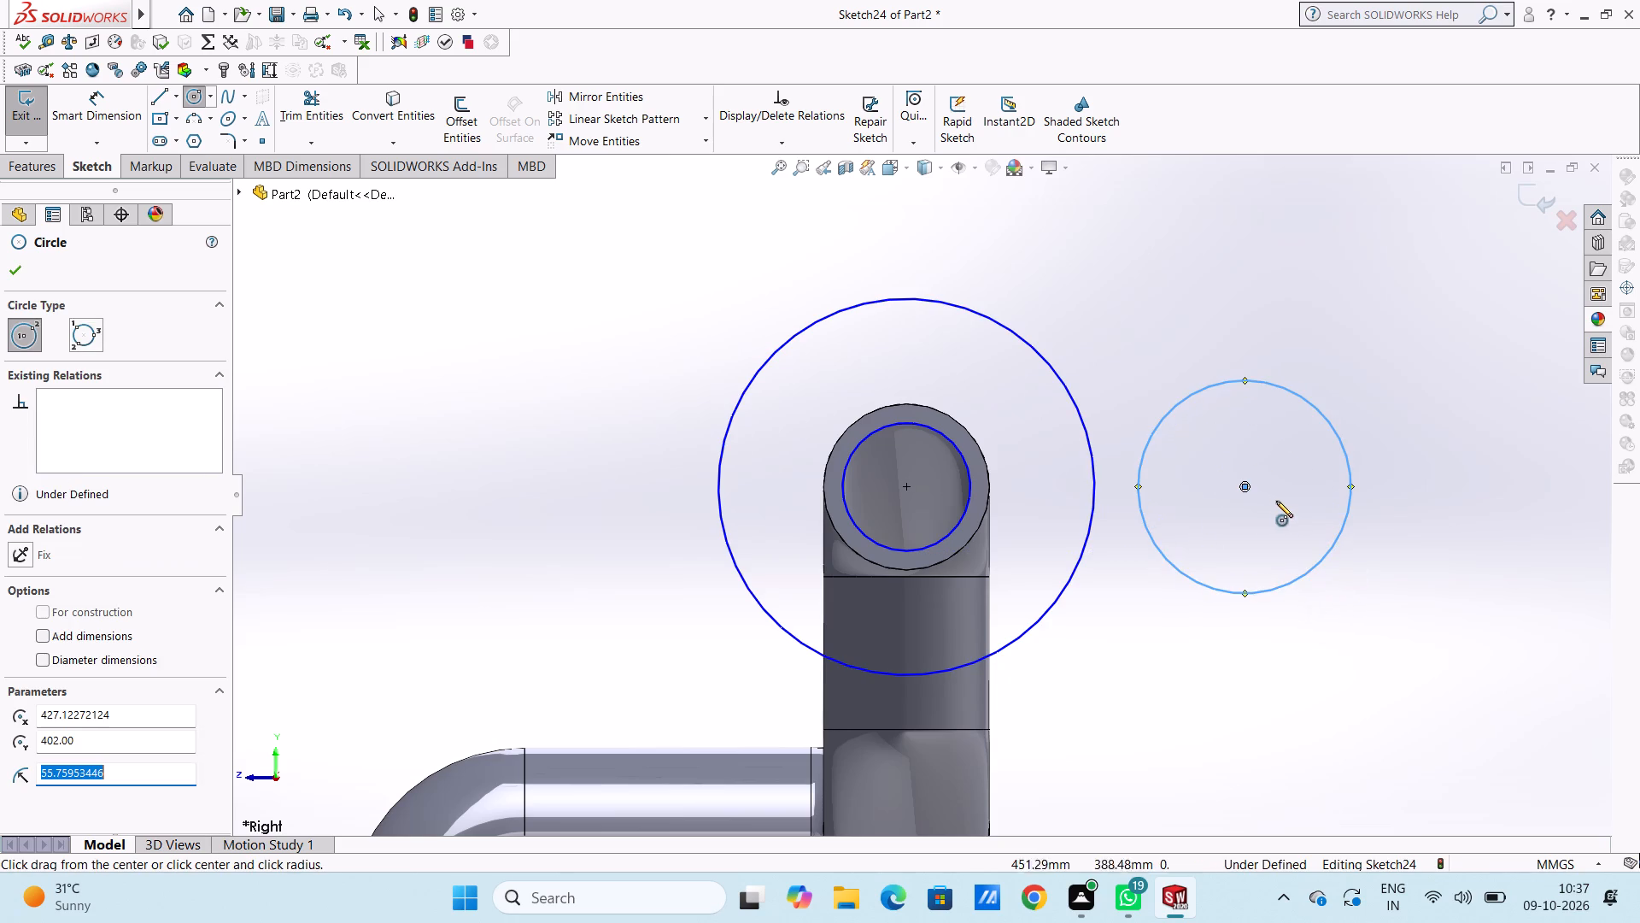
pyautogui.click(1243, 486)
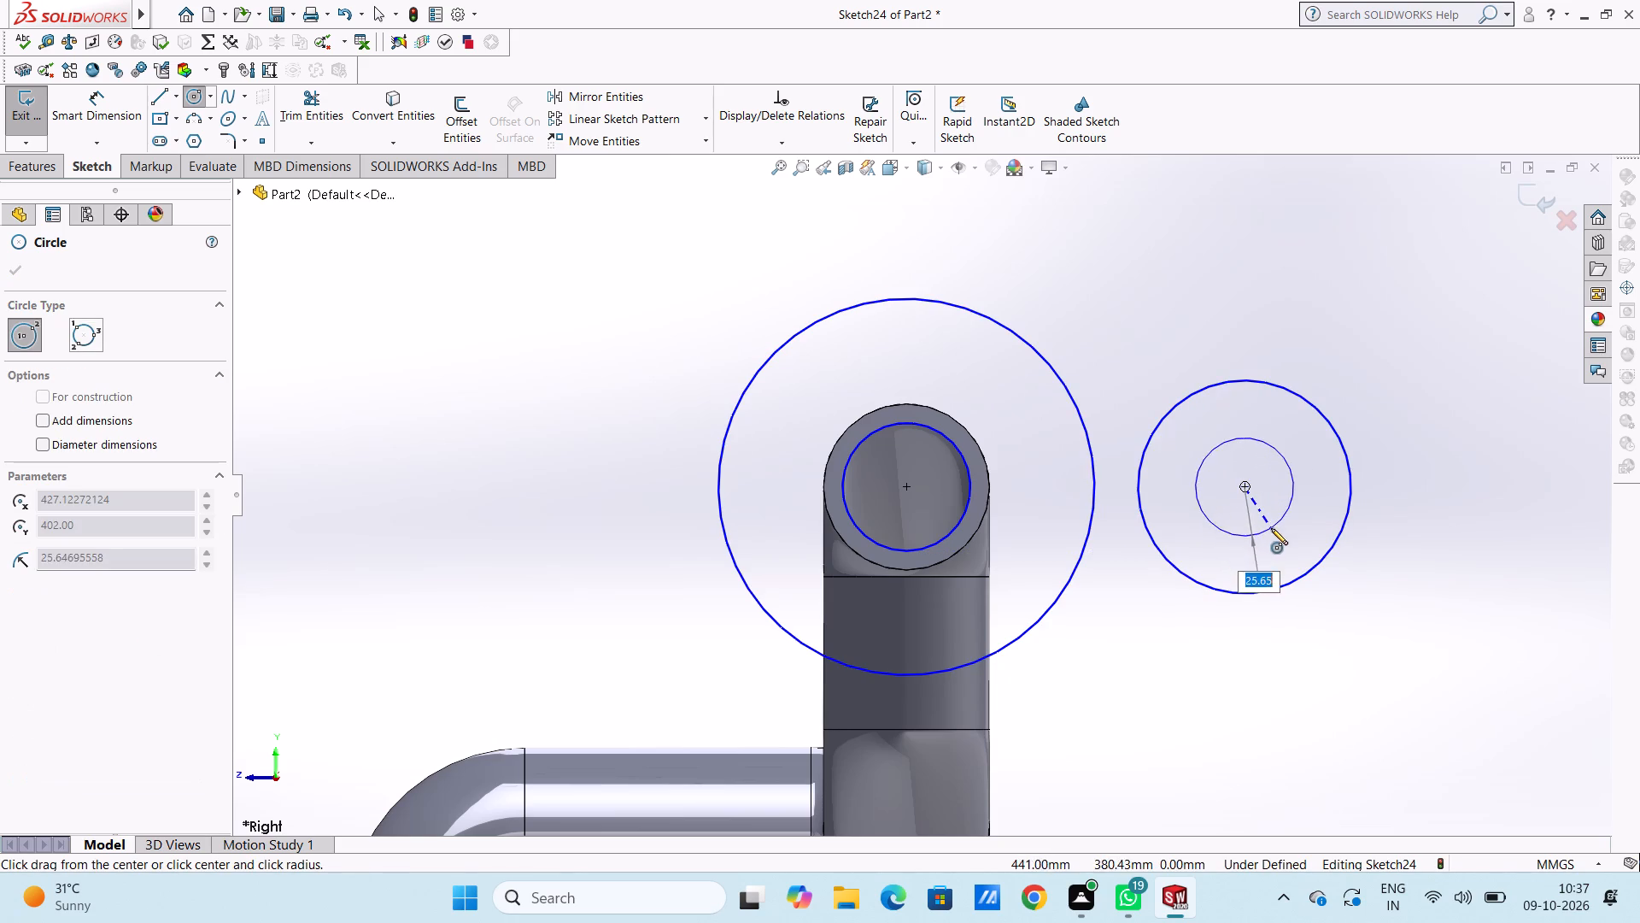
pyautogui.click(1271, 528)
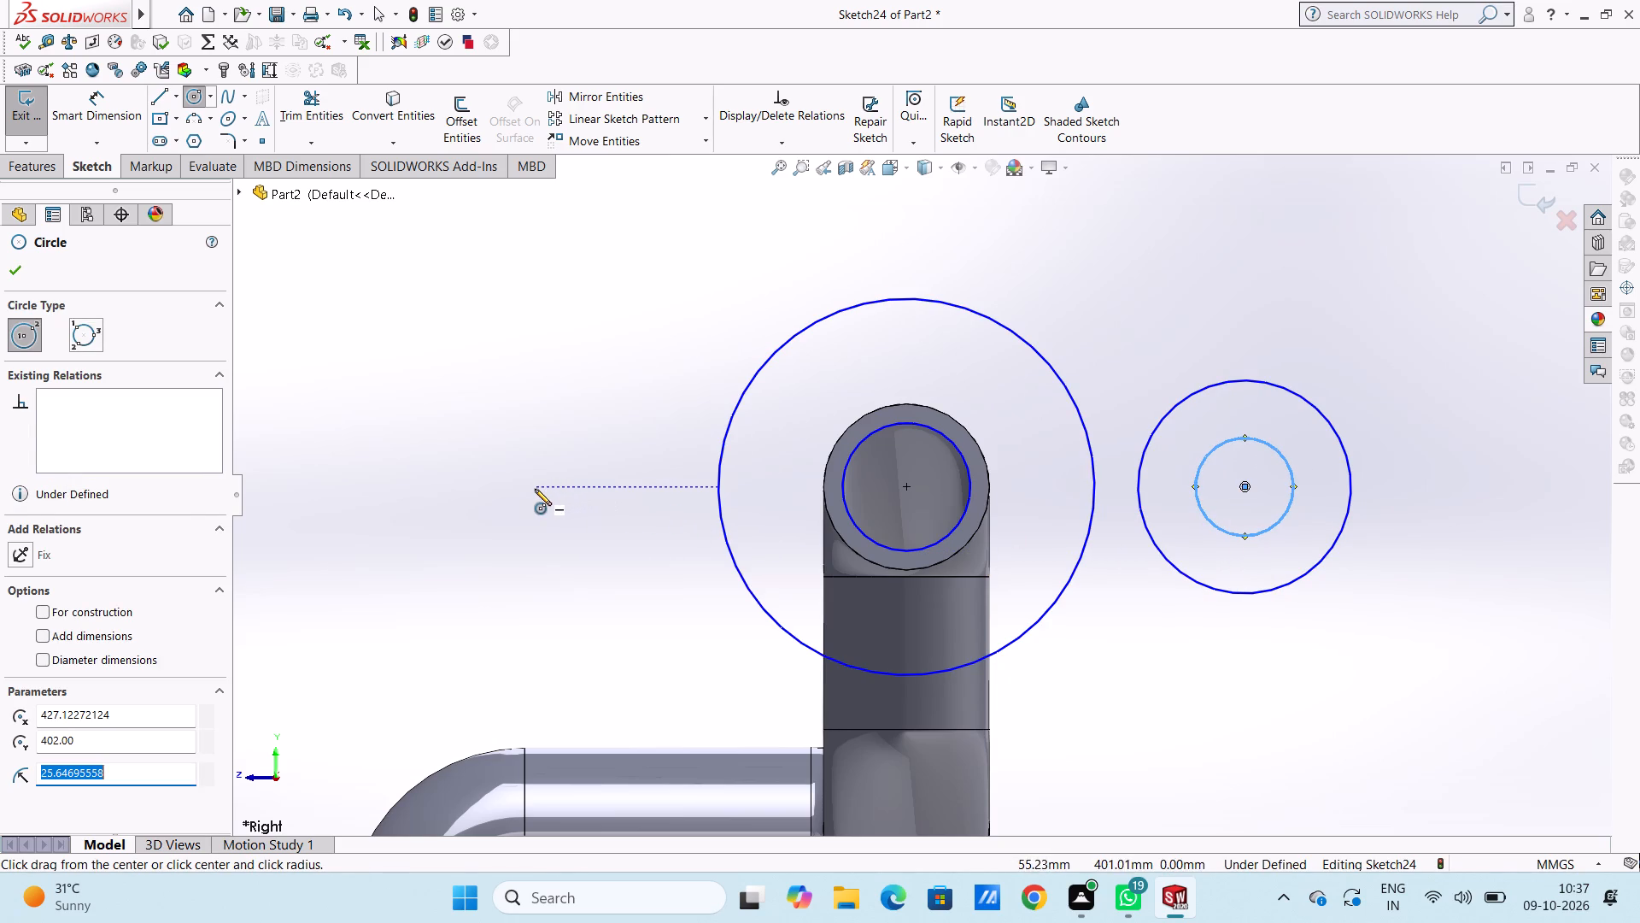
# Sketch two concentric circles to the left of the pipe opening, level with its centre, with radii of about 74.7 mm and 42.7 mm.
pyautogui.click(535, 489)
pyautogui.click(627, 596)
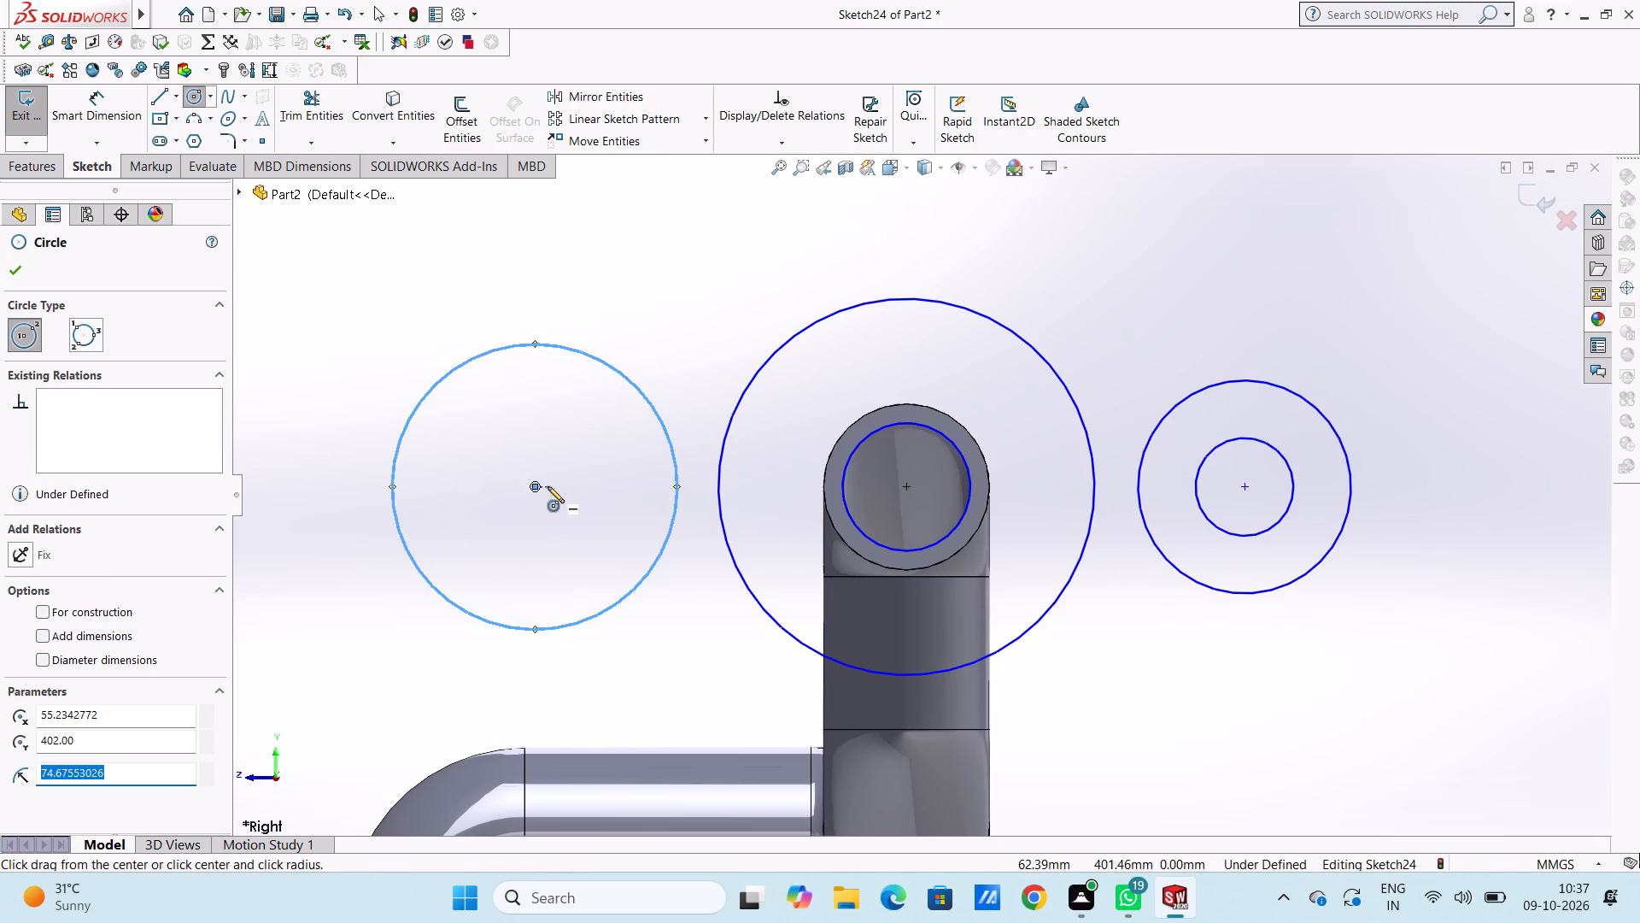
pyautogui.click(535, 486)
pyautogui.click(571, 560)
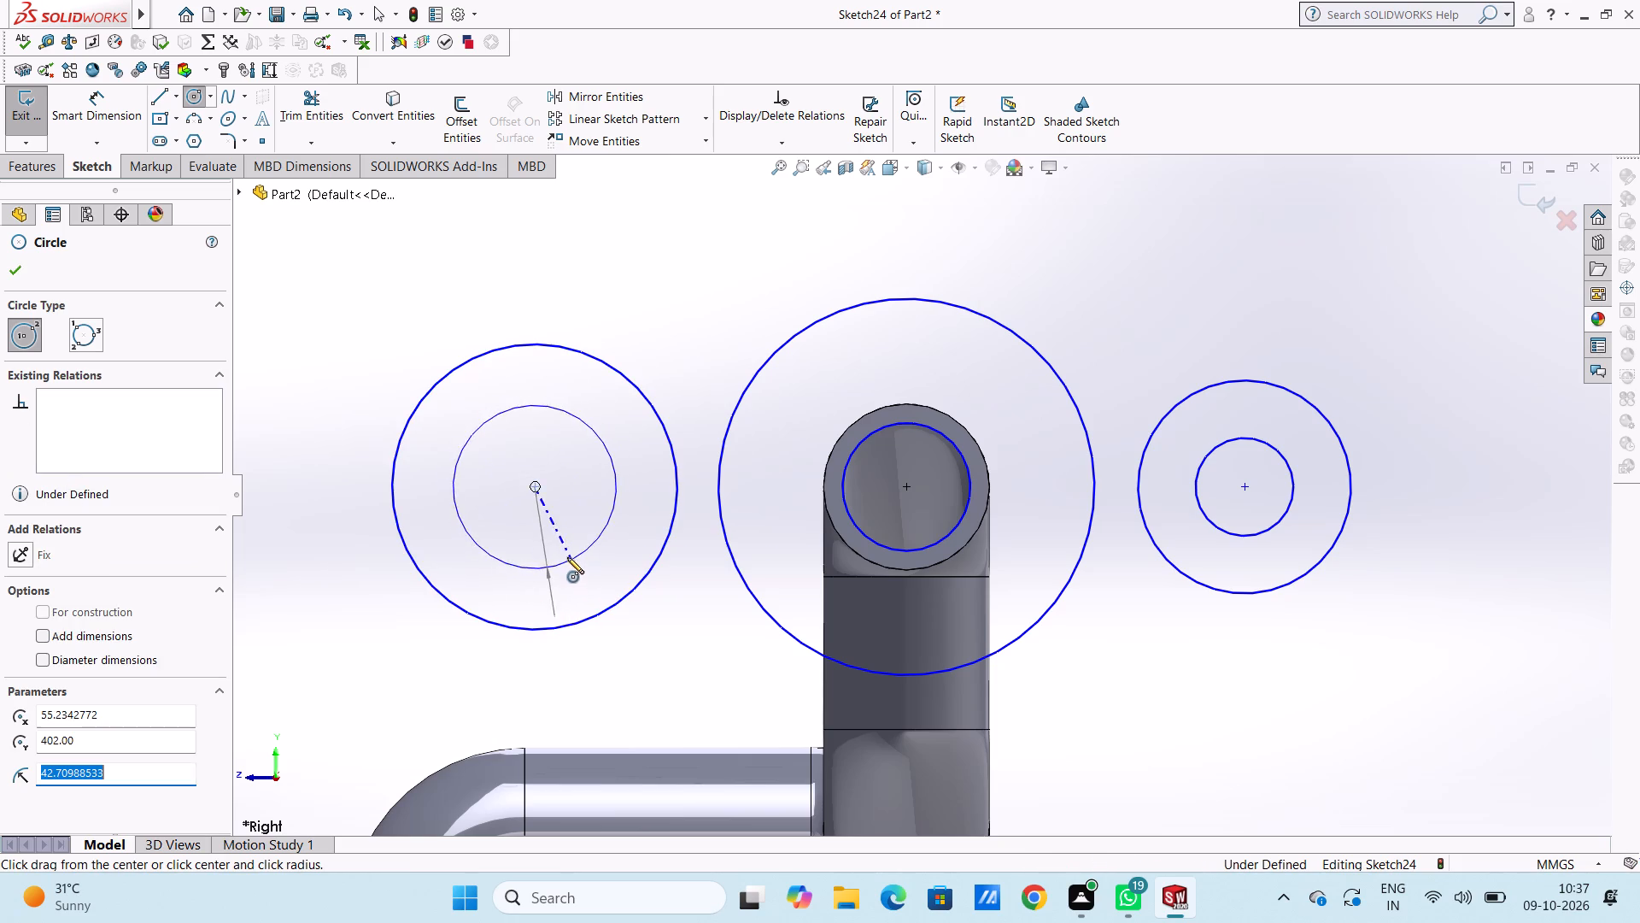
pyautogui.click(19, 276)
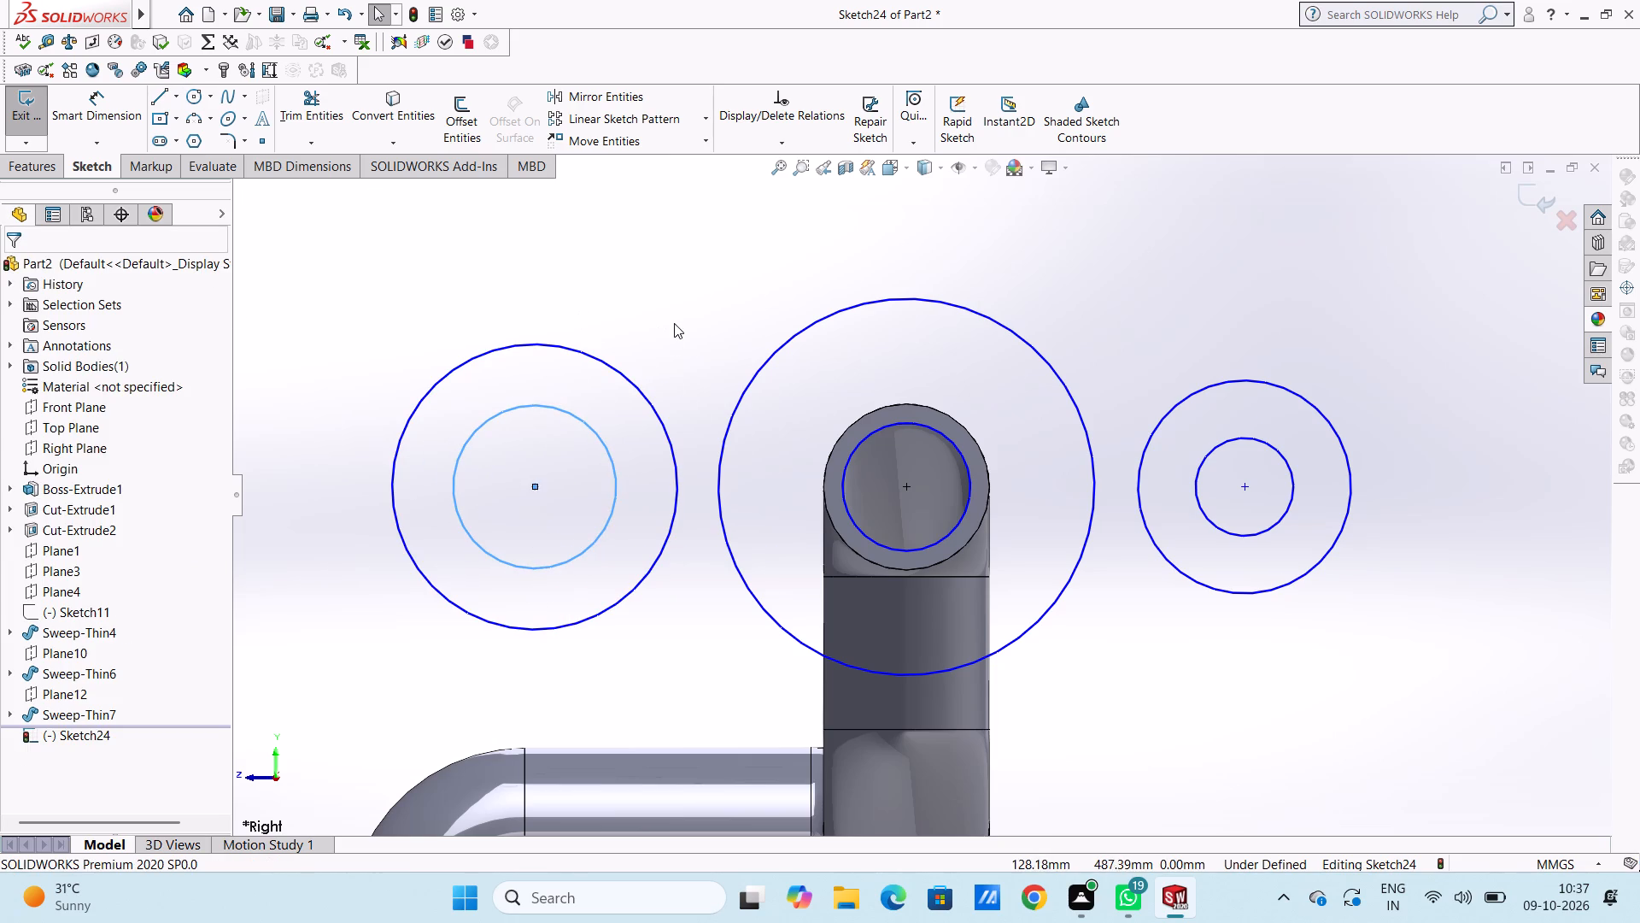
# Set the large circle around the pipe opening to 63+63 (126 mm) diameter and dimension the diameter of the circle on the inner edge.
pyautogui.scroll(6, 674, 323)
pyautogui.scroll(4, 1000, 596)
pyautogui.scroll(-2, 994, 592)
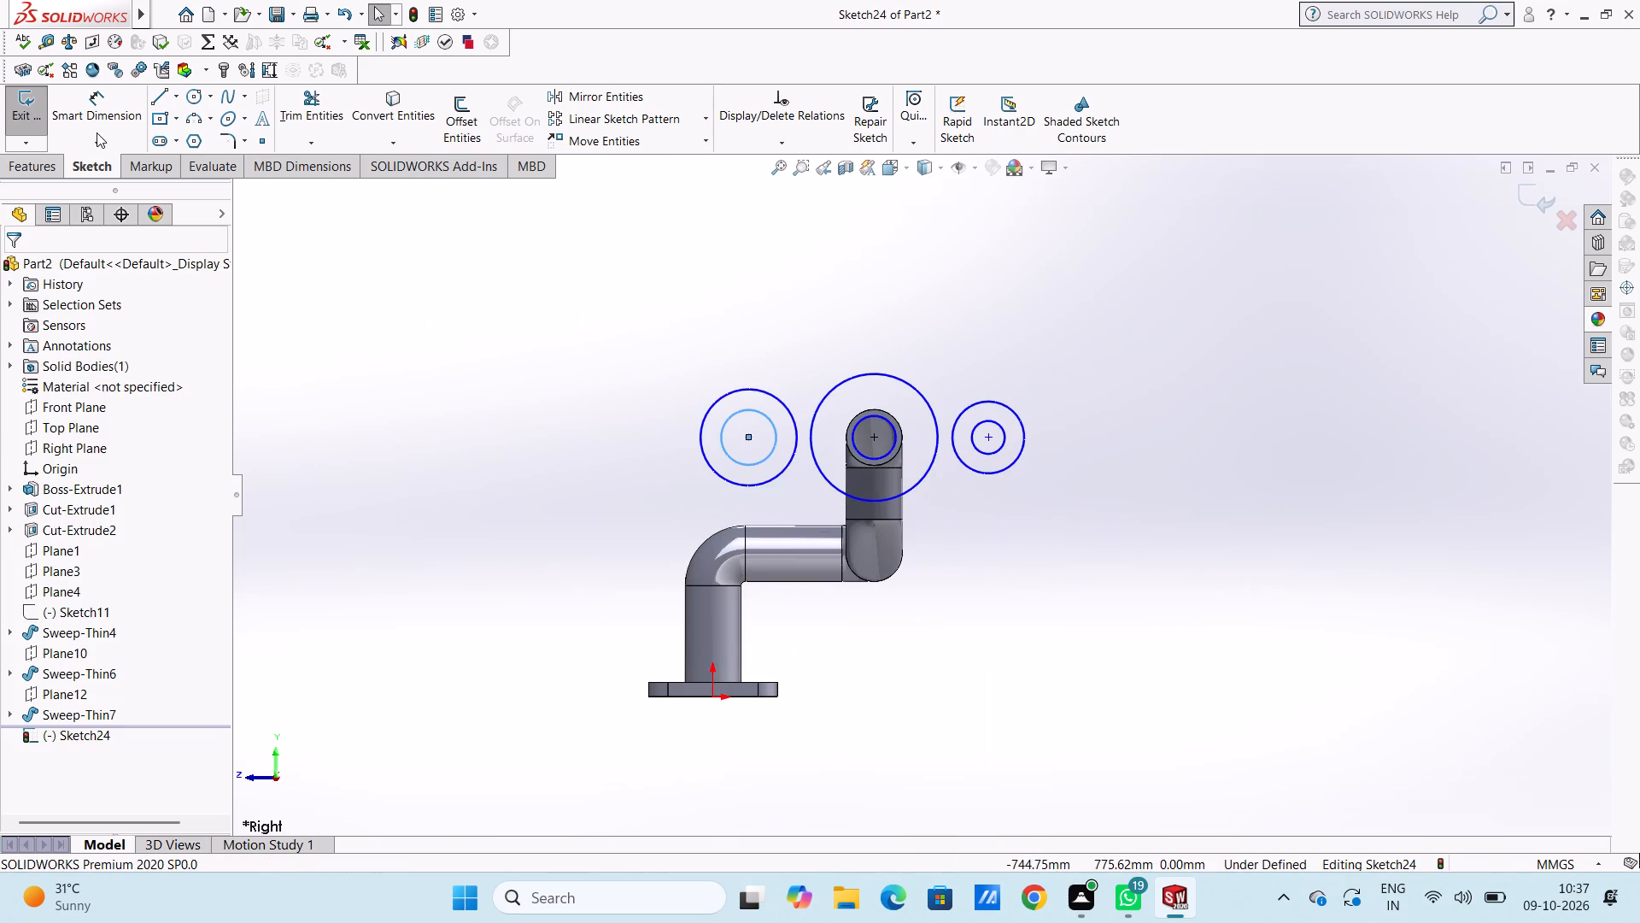
pyautogui.click(86, 114)
pyautogui.click(914, 485)
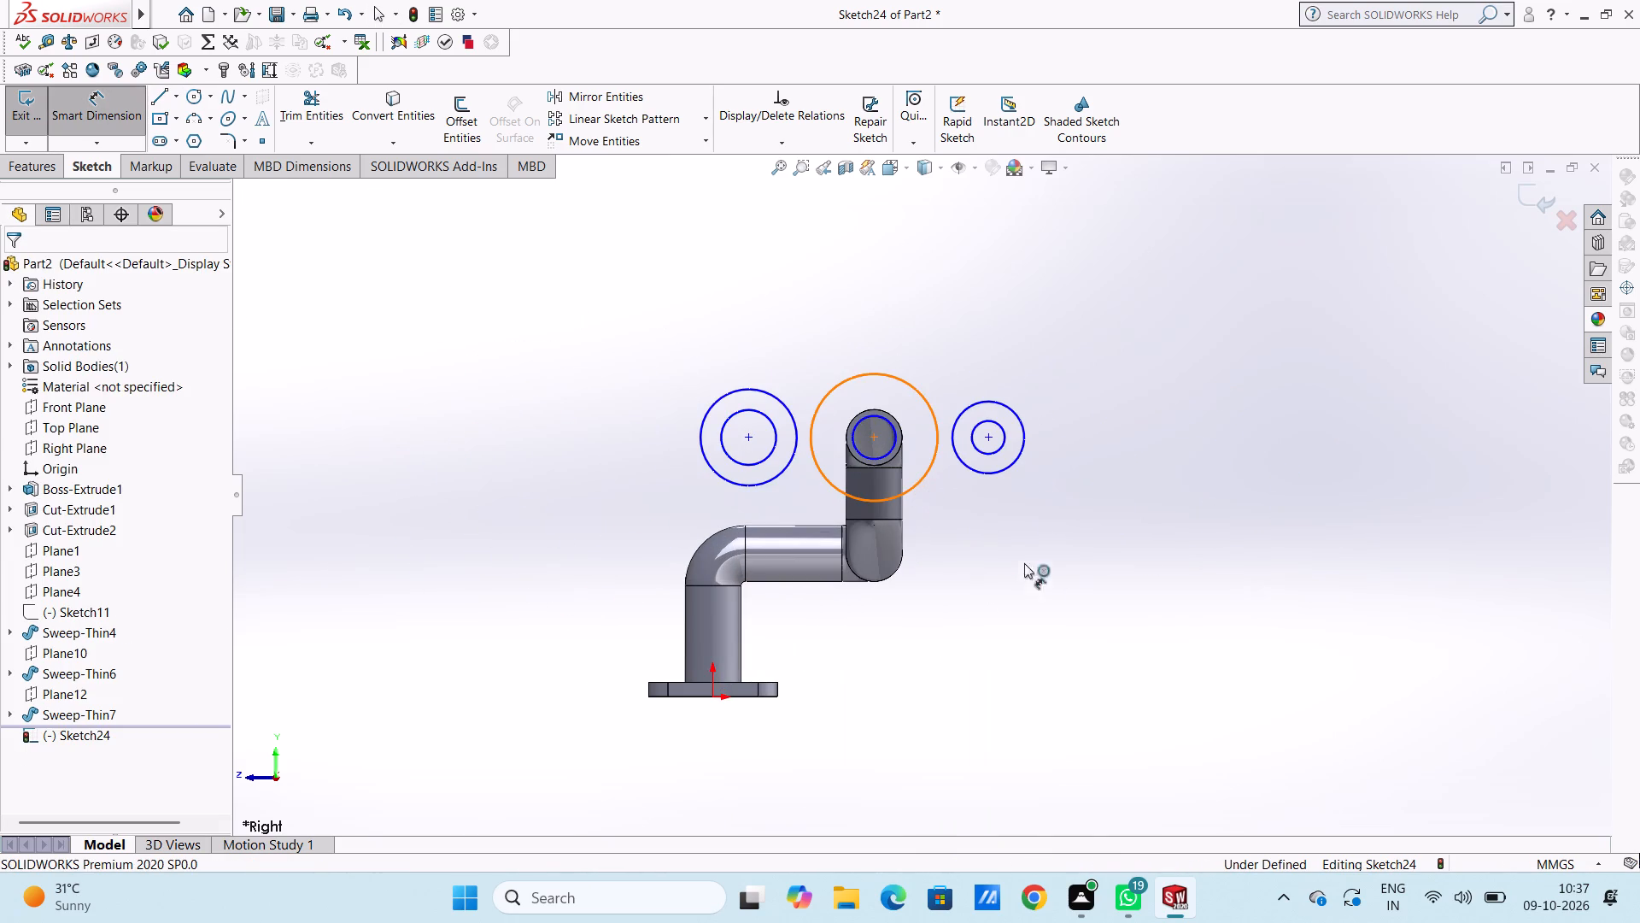
pyautogui.click(1233, 680)
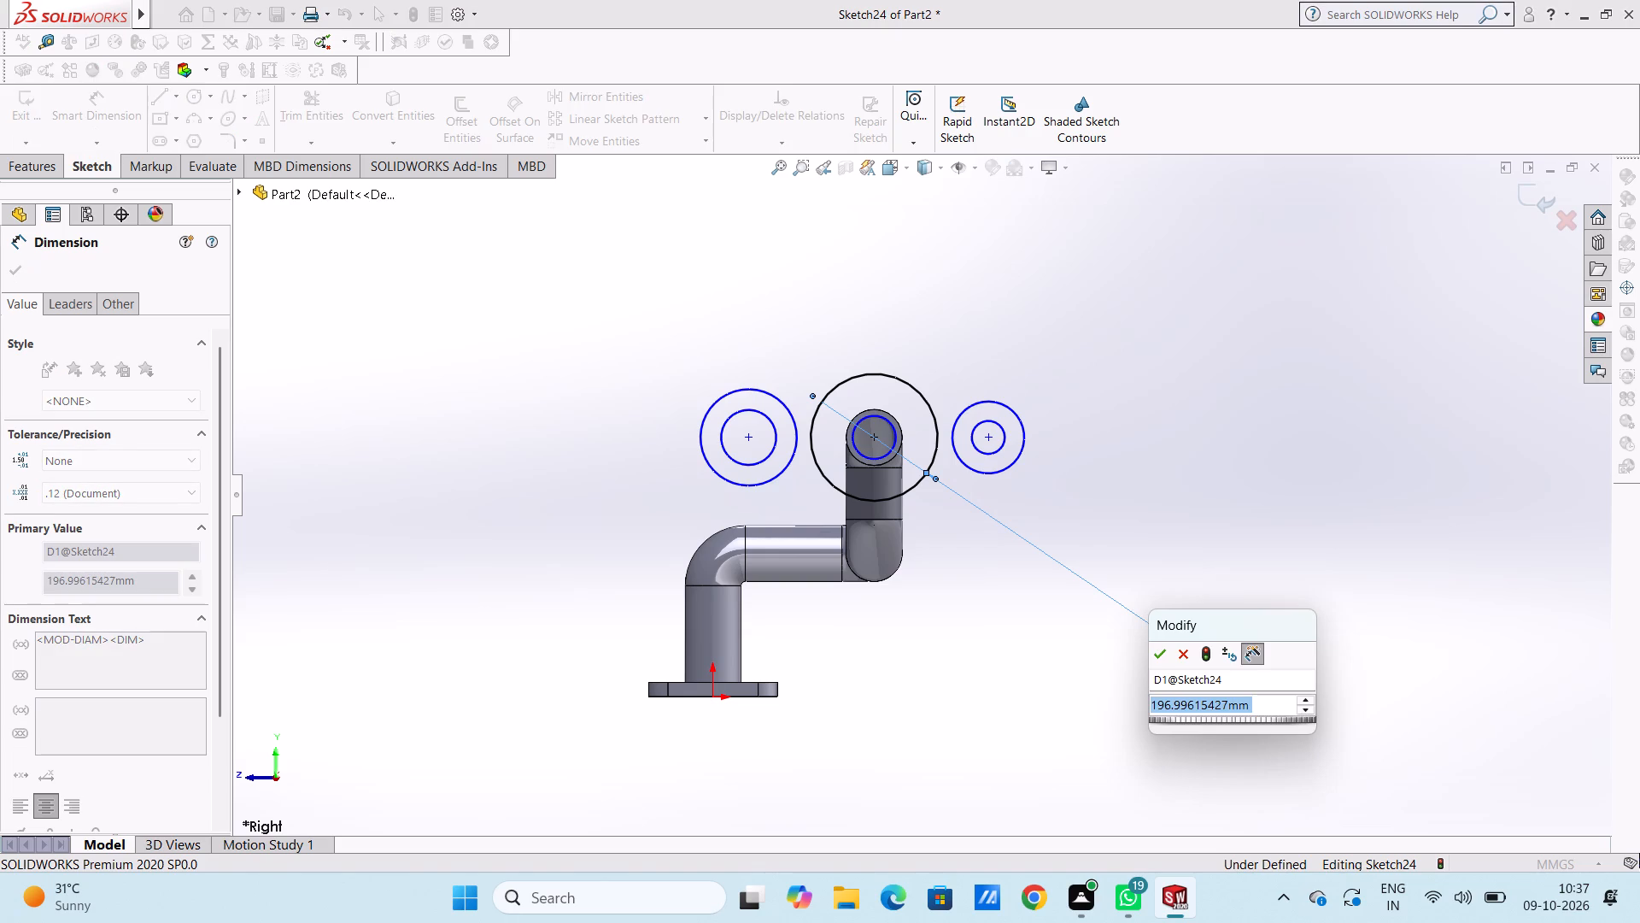
pyautogui.write('63+63')
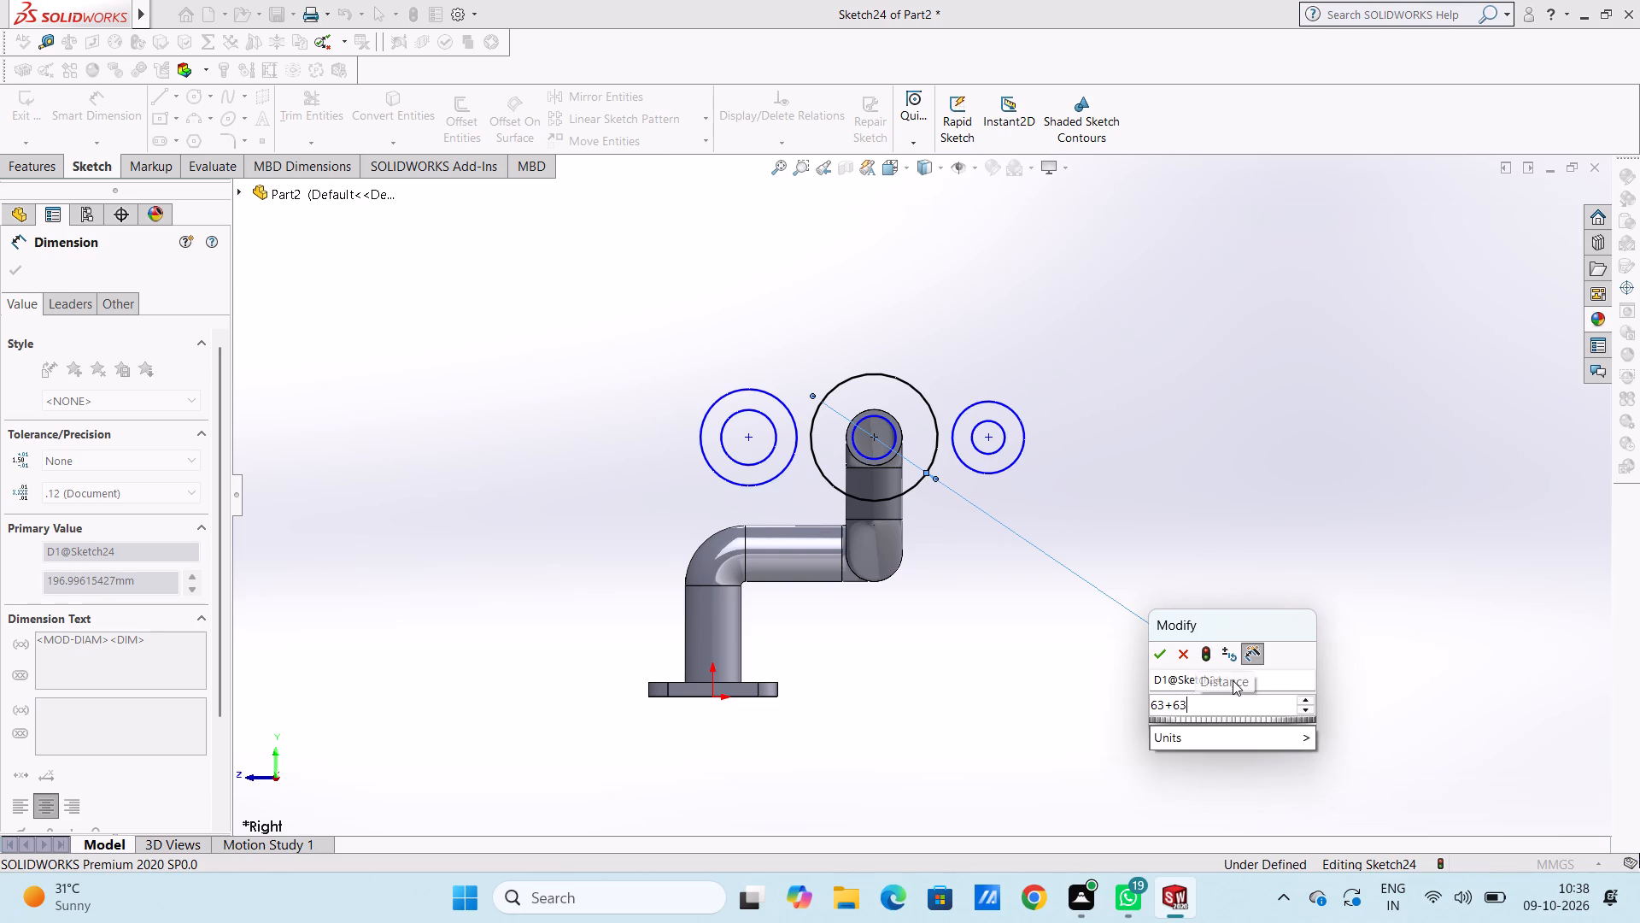
pyautogui.press('Return')
pyautogui.click(991, 683)
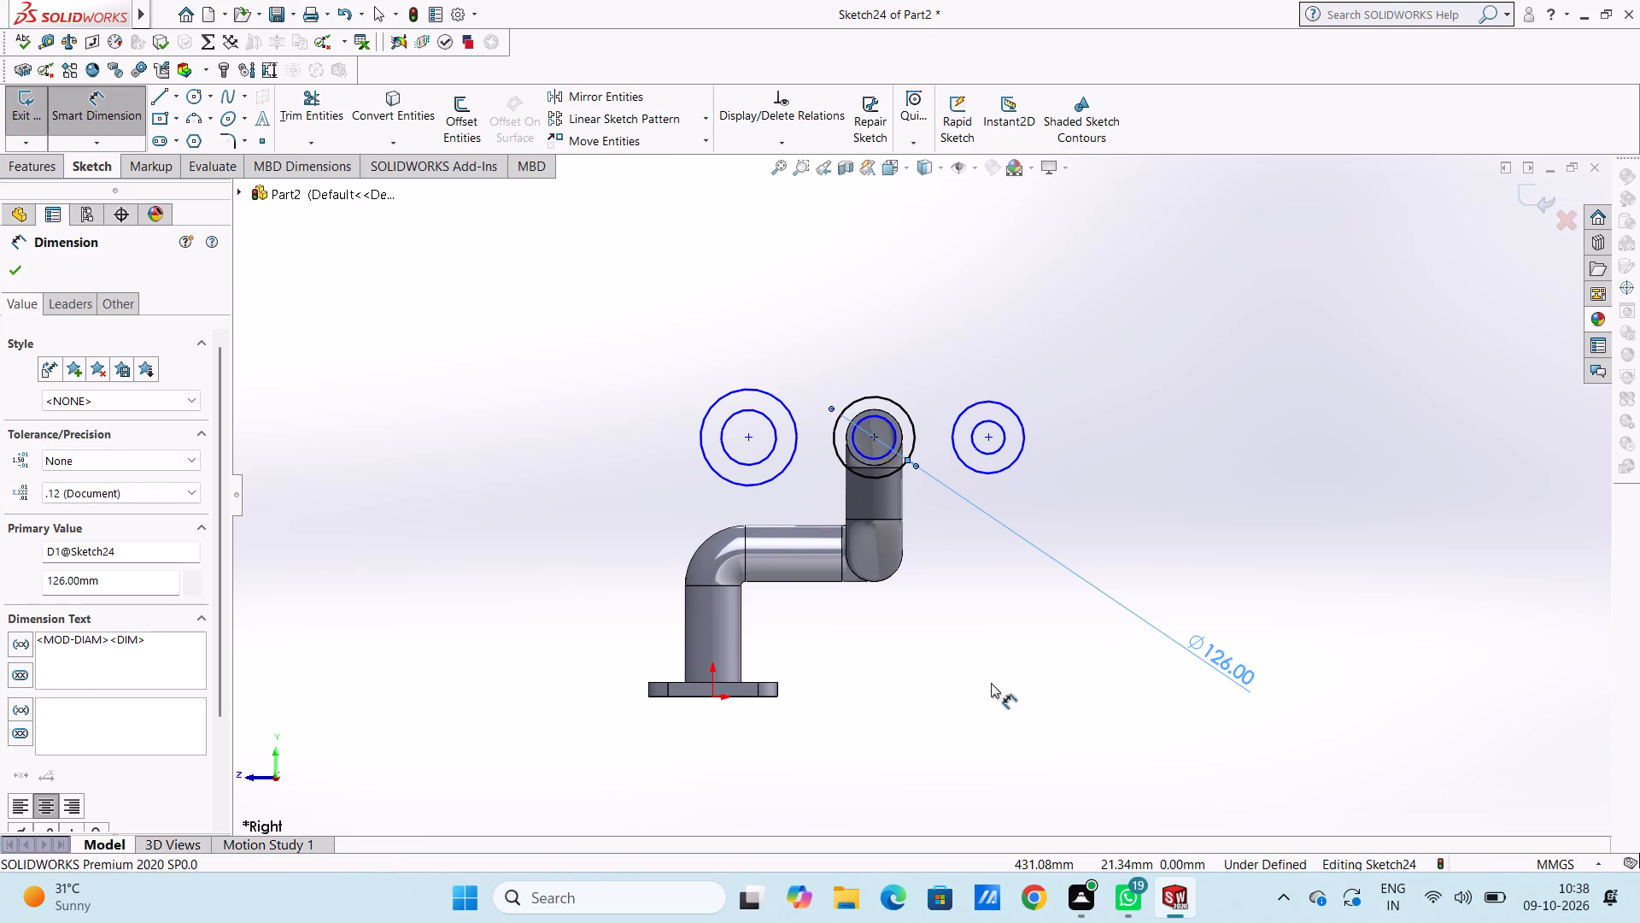
pyautogui.click(884, 458)
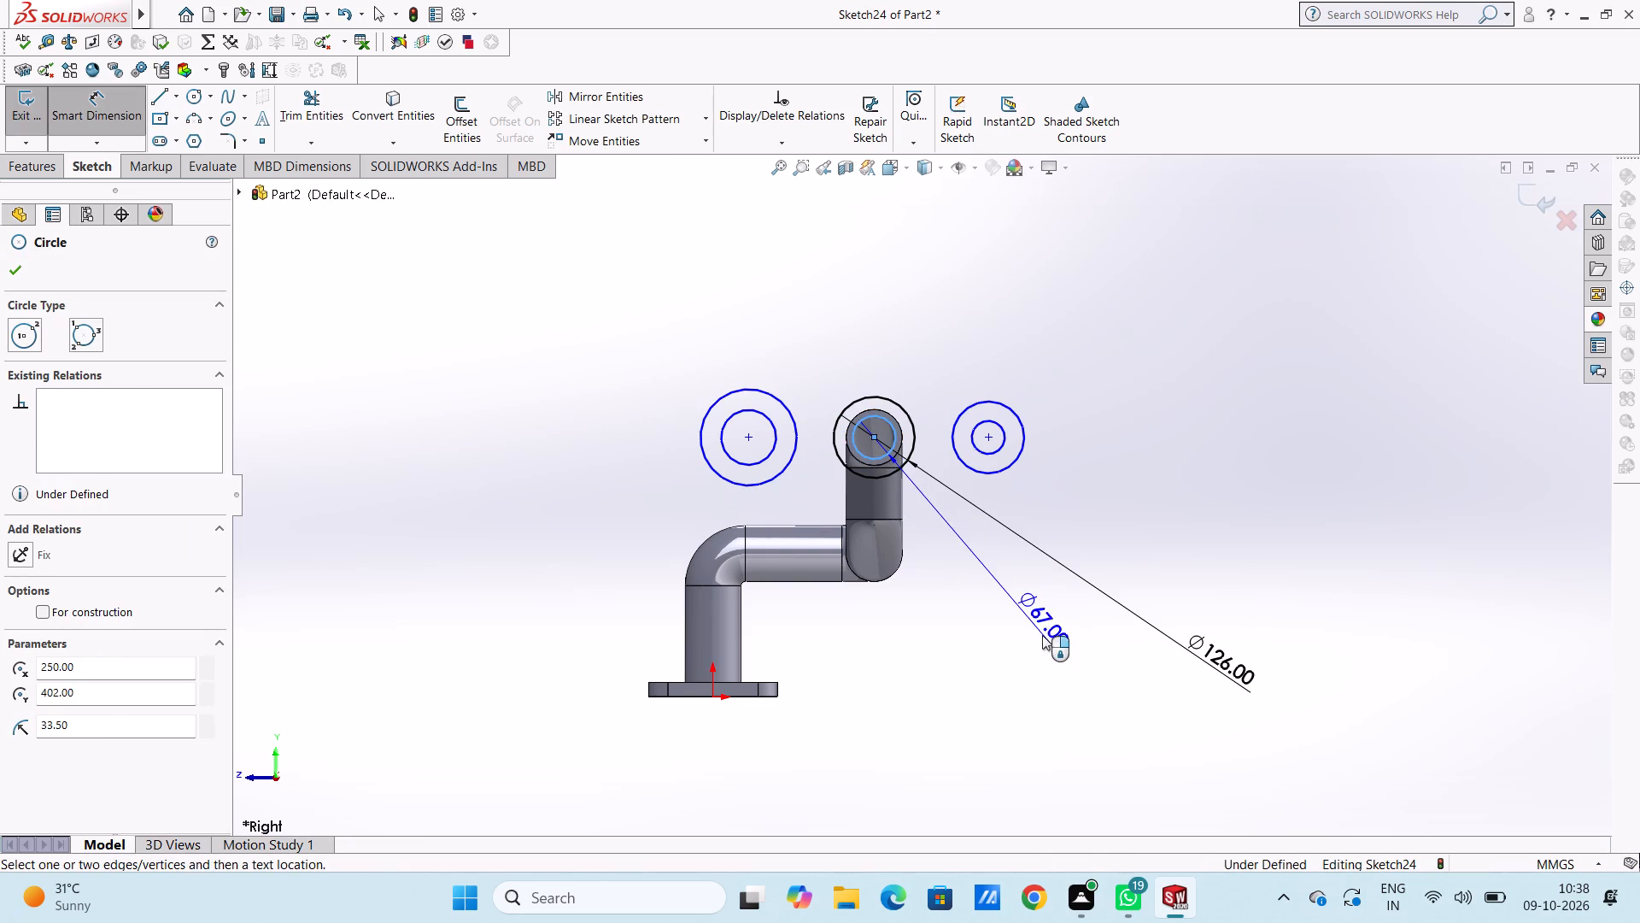
pyautogui.click(1055, 649)
pyautogui.click(977, 622)
pyautogui.click(950, 638)
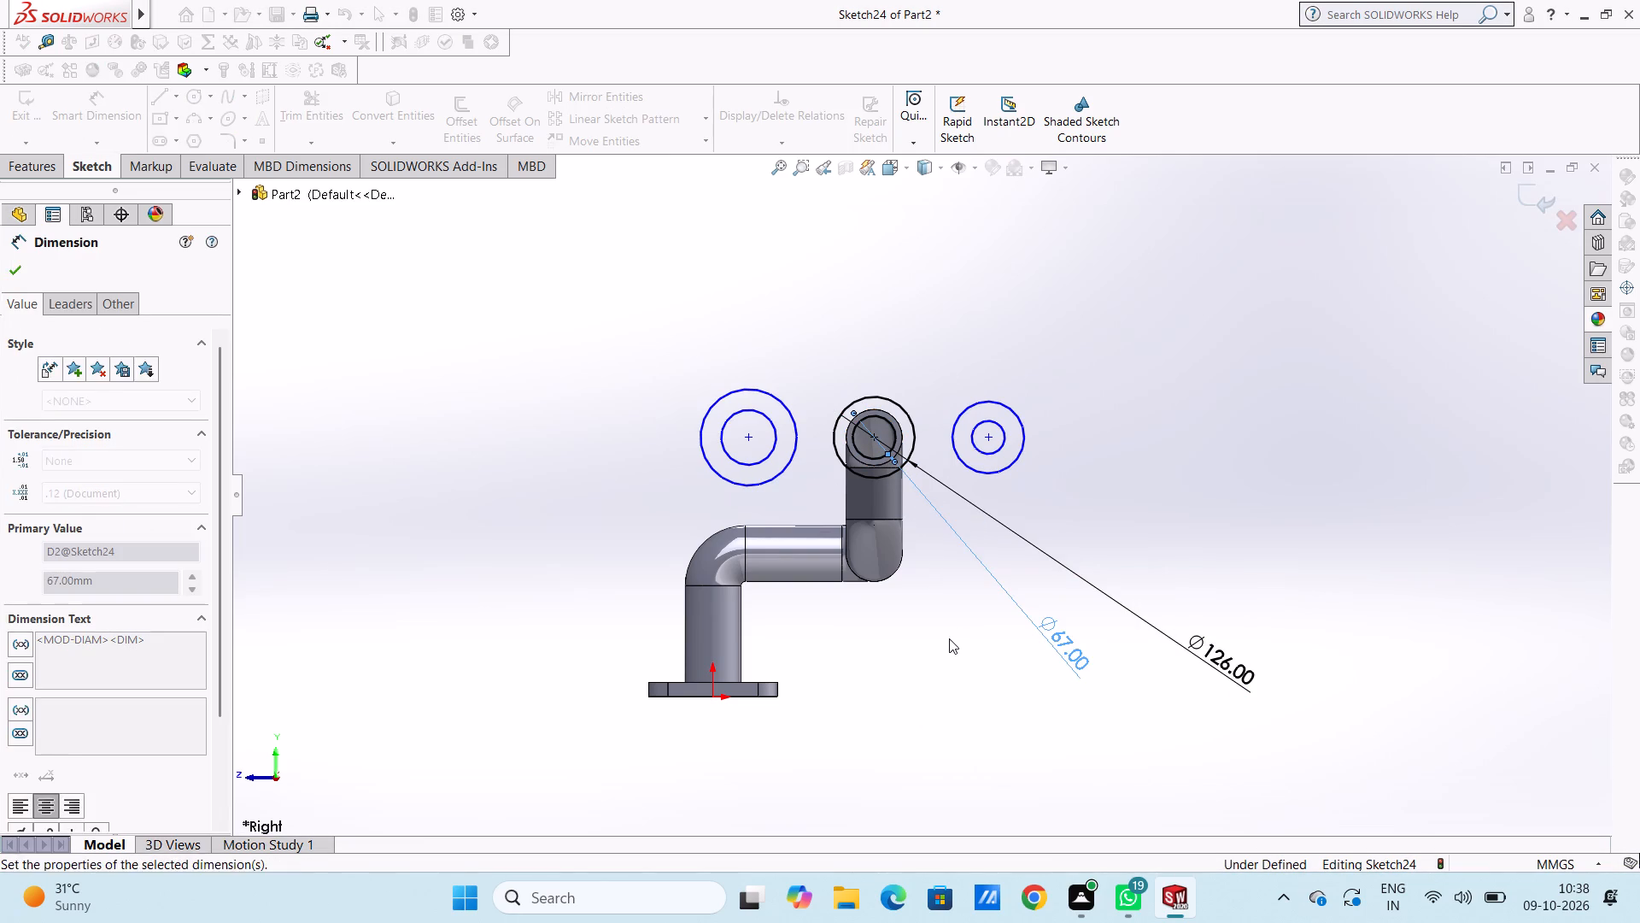
# Dimension the concentric pair right of the pipe opening, with a 60 mm outer diameter and a 25 mm inner diameter.
pyautogui.click(1015, 466)
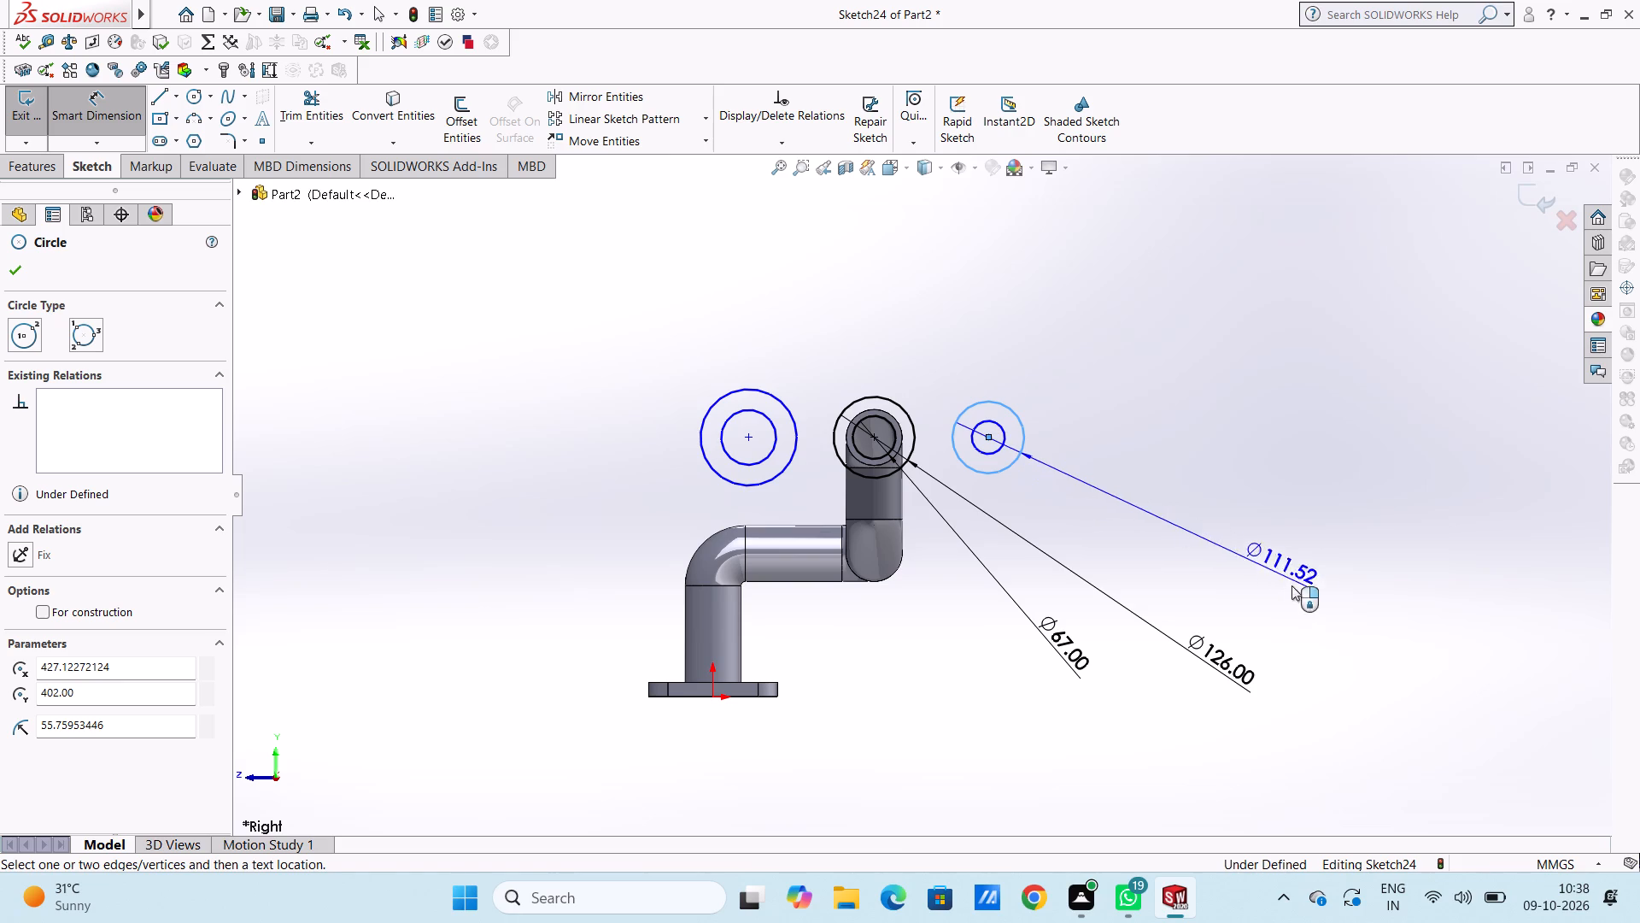
pyautogui.click(1314, 620)
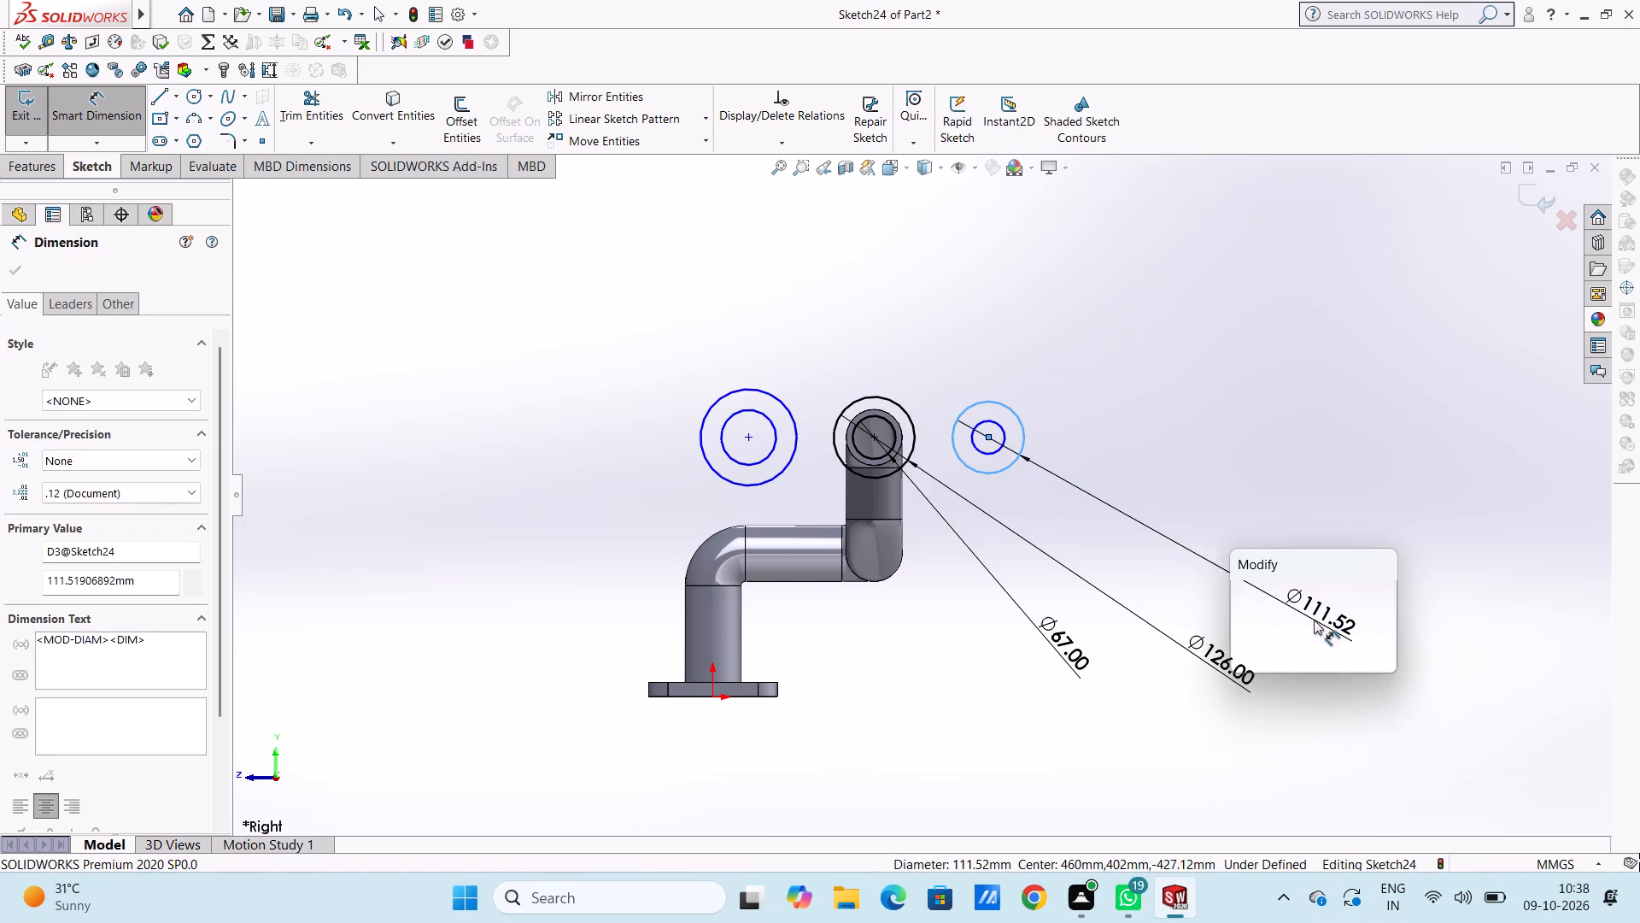
pyautogui.write('60')
pyautogui.press('Return')
pyautogui.click(1166, 362)
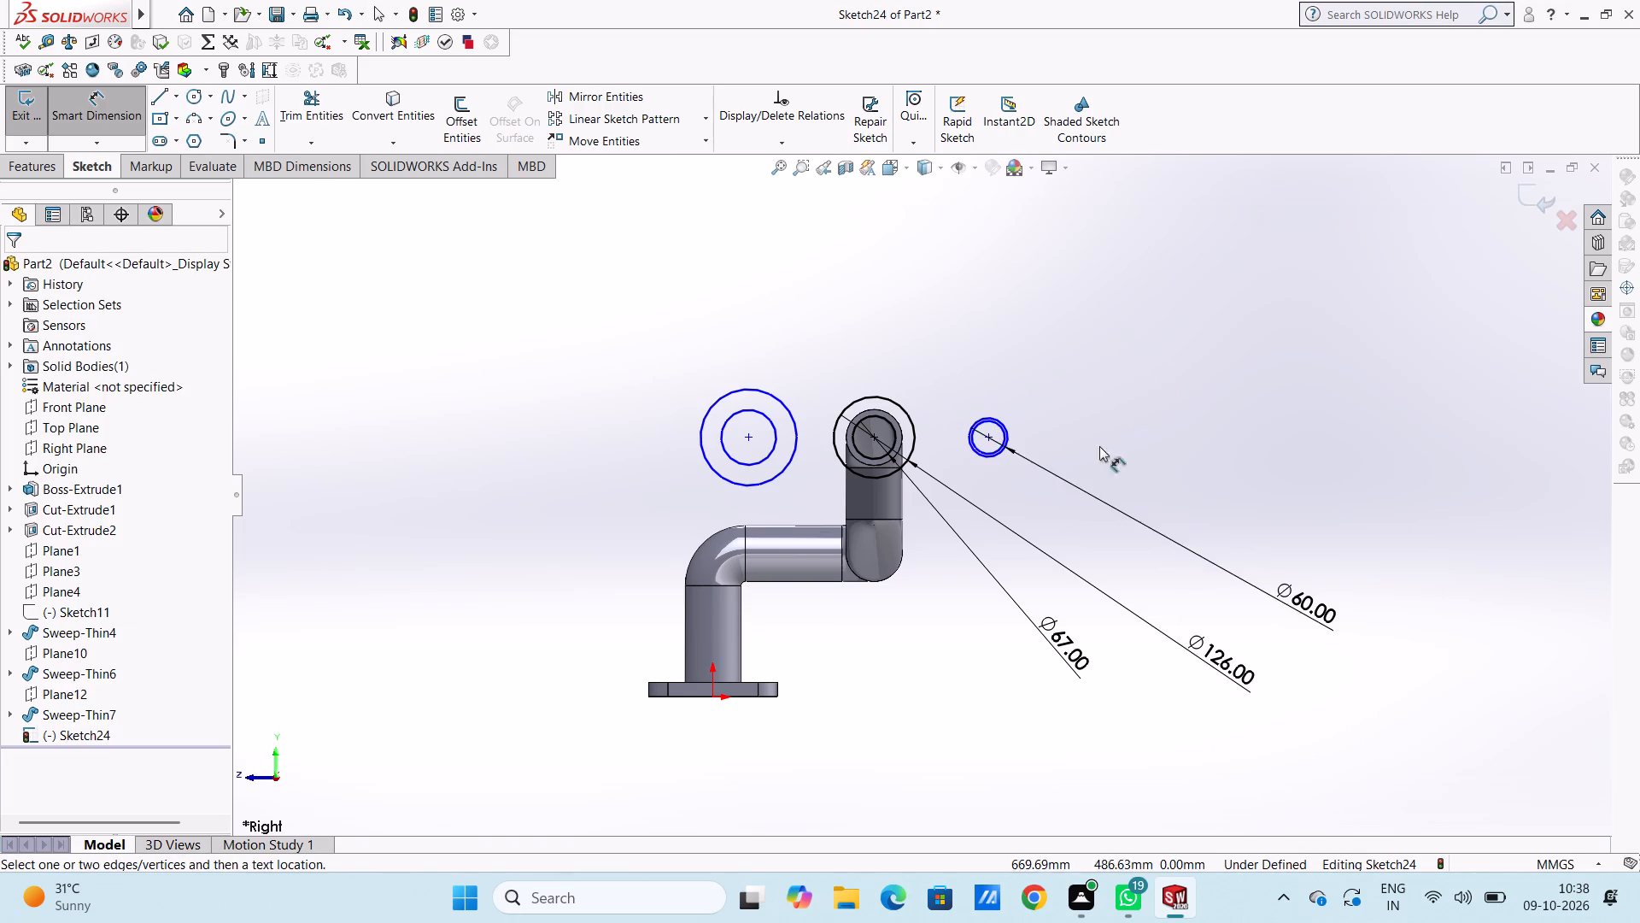
pyautogui.scroll(-5, 1029, 459)
pyautogui.scroll(-4, 946, 411)
pyautogui.click(961, 416)
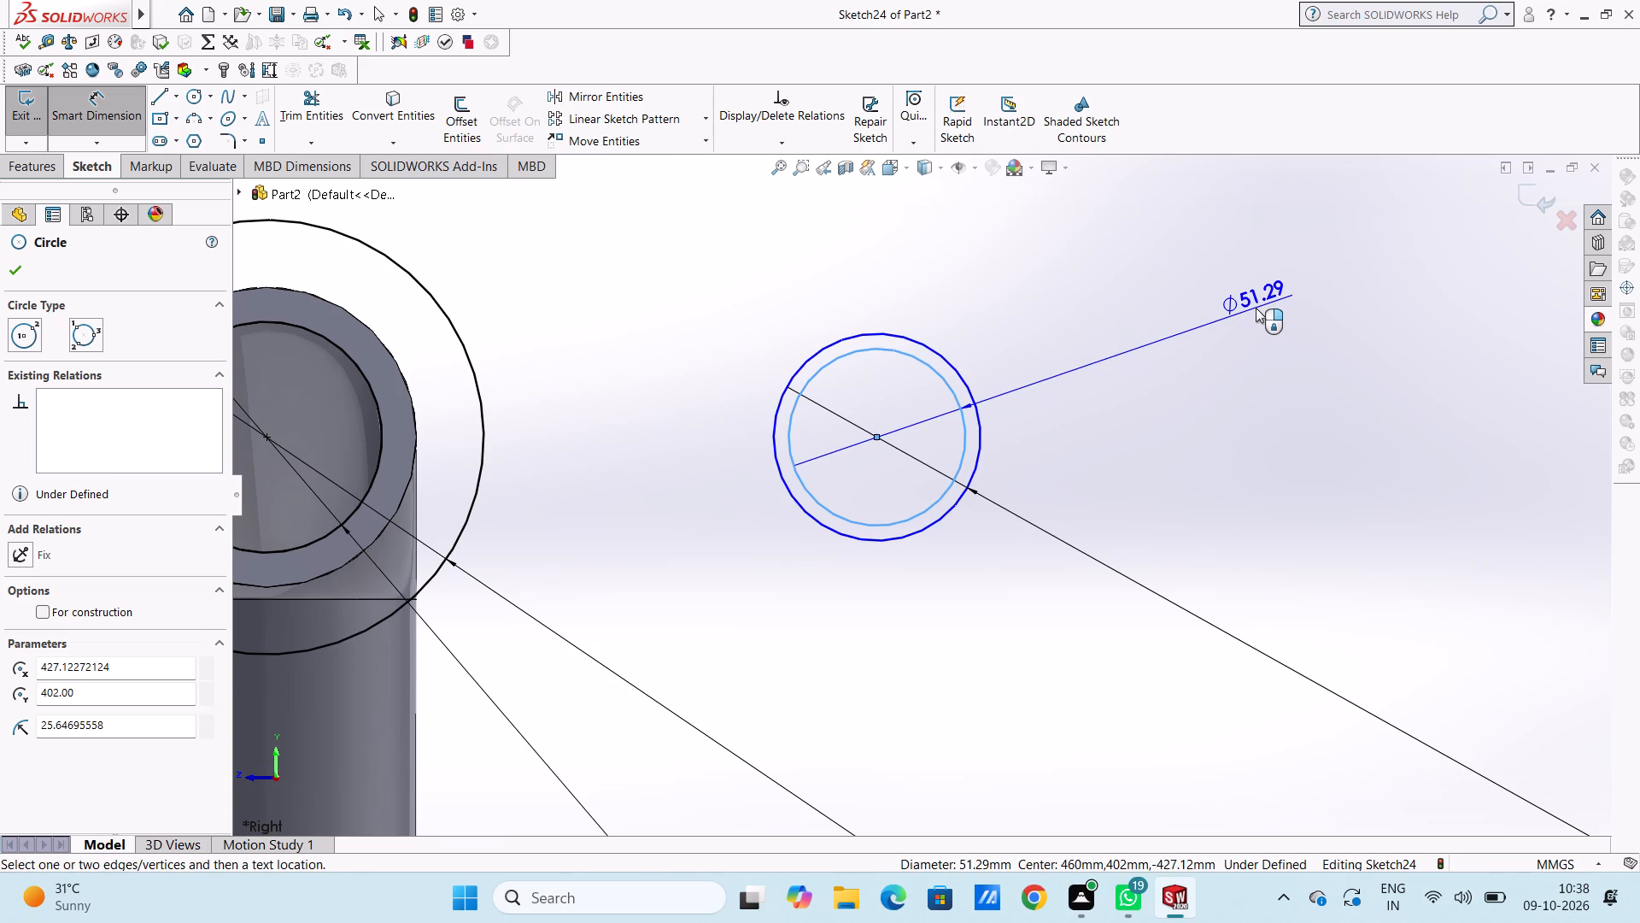
pyautogui.click(1246, 315)
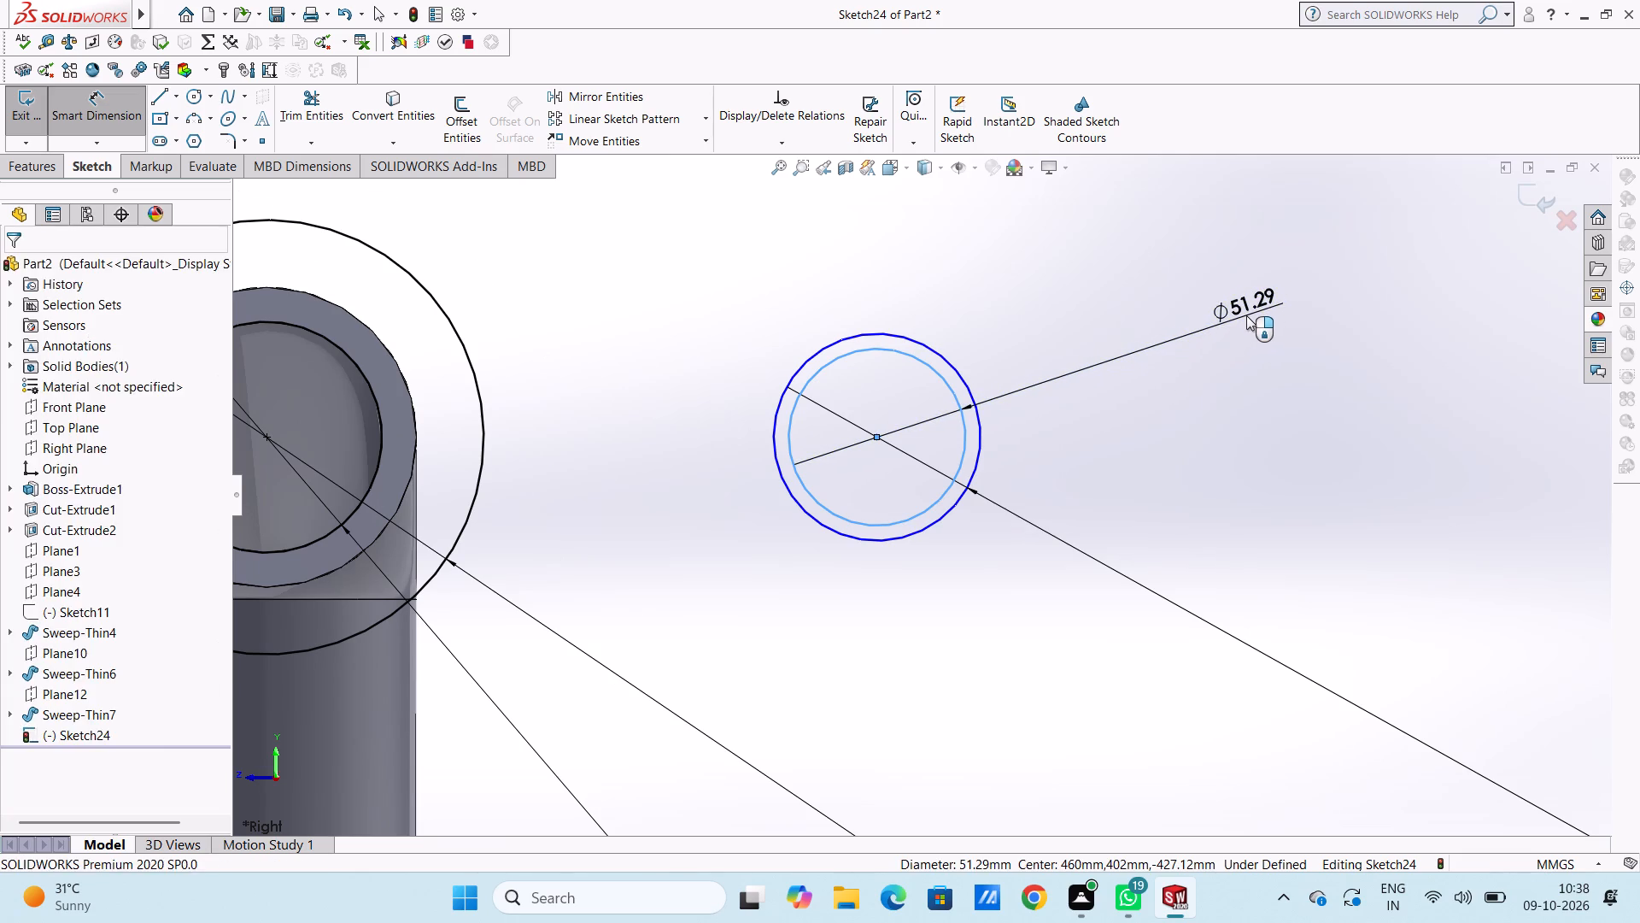
pyautogui.write('25')
pyautogui.press('Return')
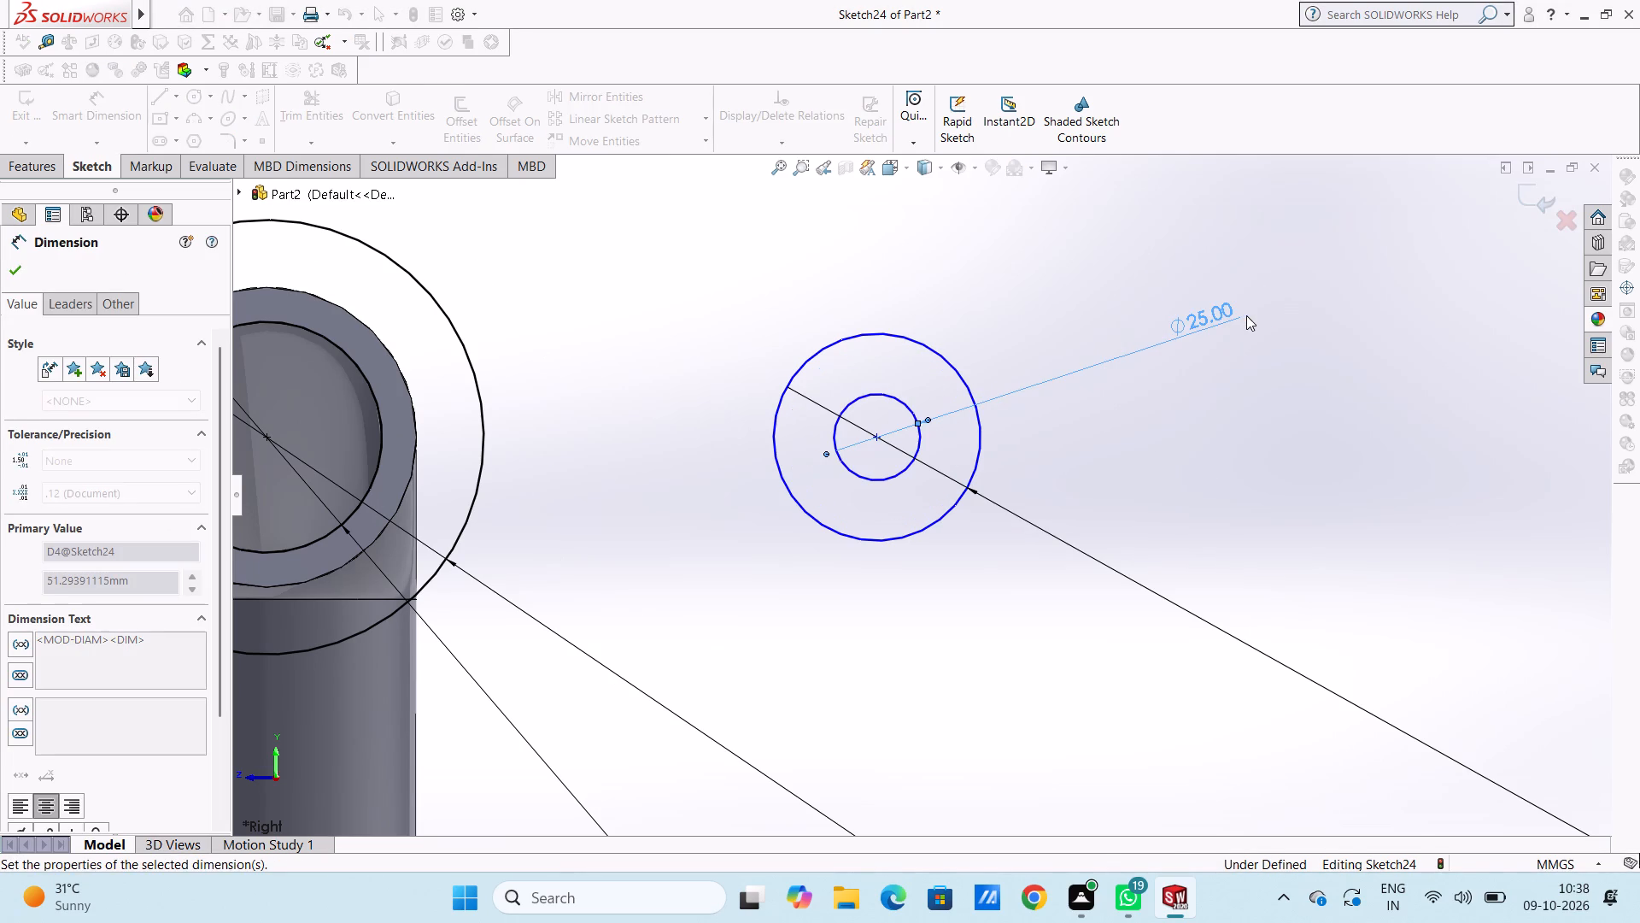
pyautogui.click(641, 414)
# Set the diameter of the larger circle in the pair left of the pipe opening to 60 mm.
pyautogui.scroll(8, 644, 413)
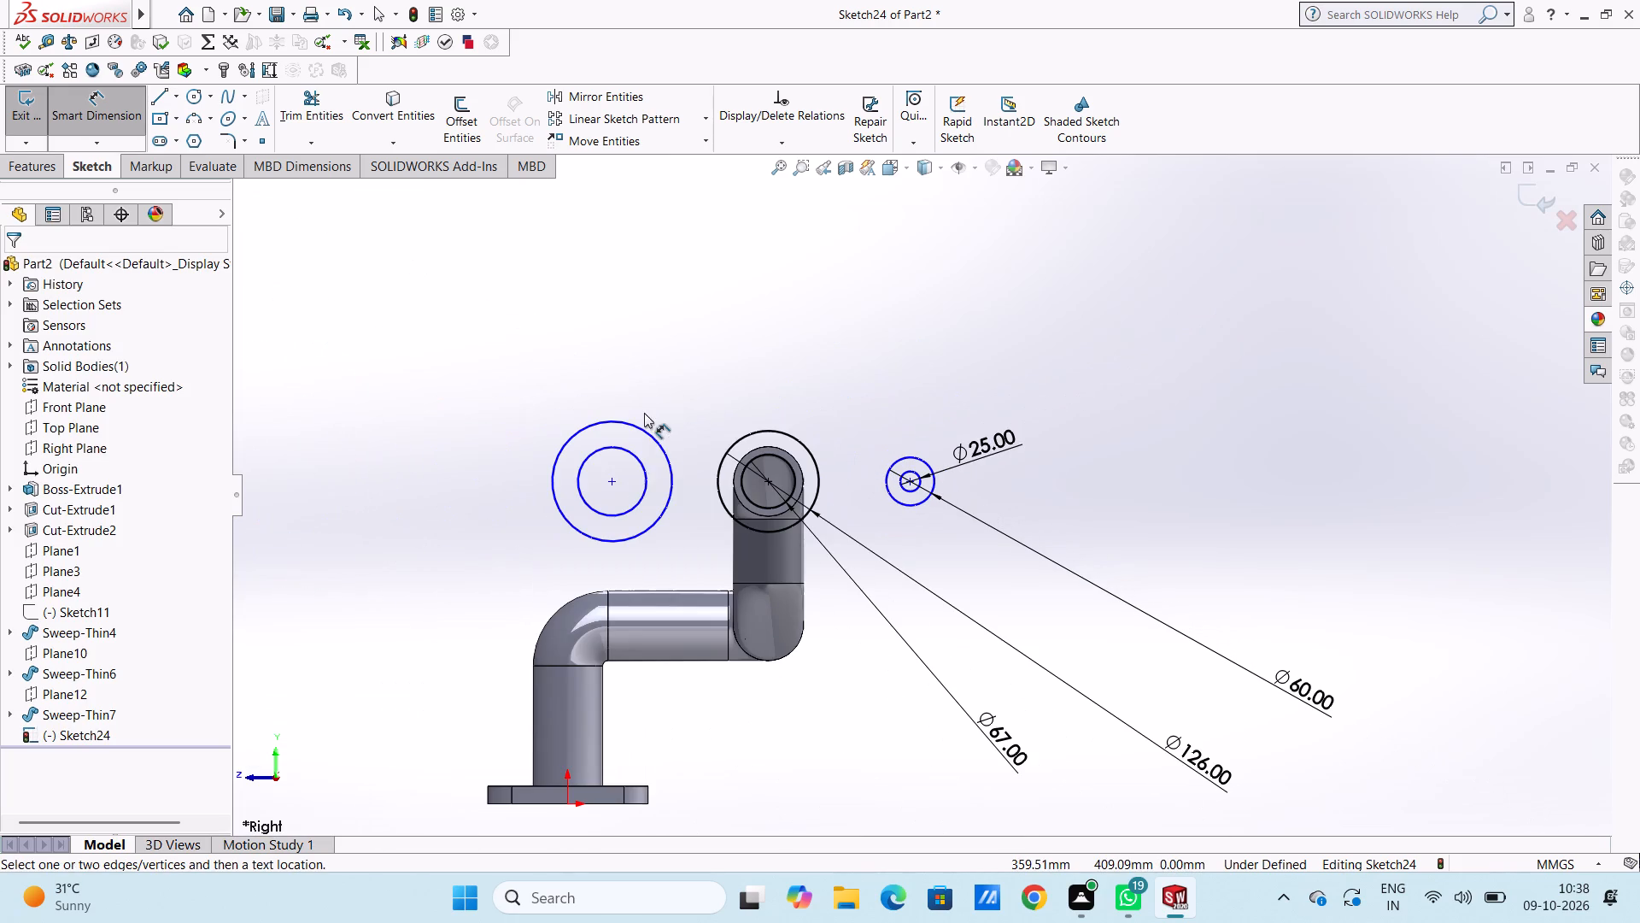
pyautogui.click(622, 426)
pyautogui.click(431, 305)
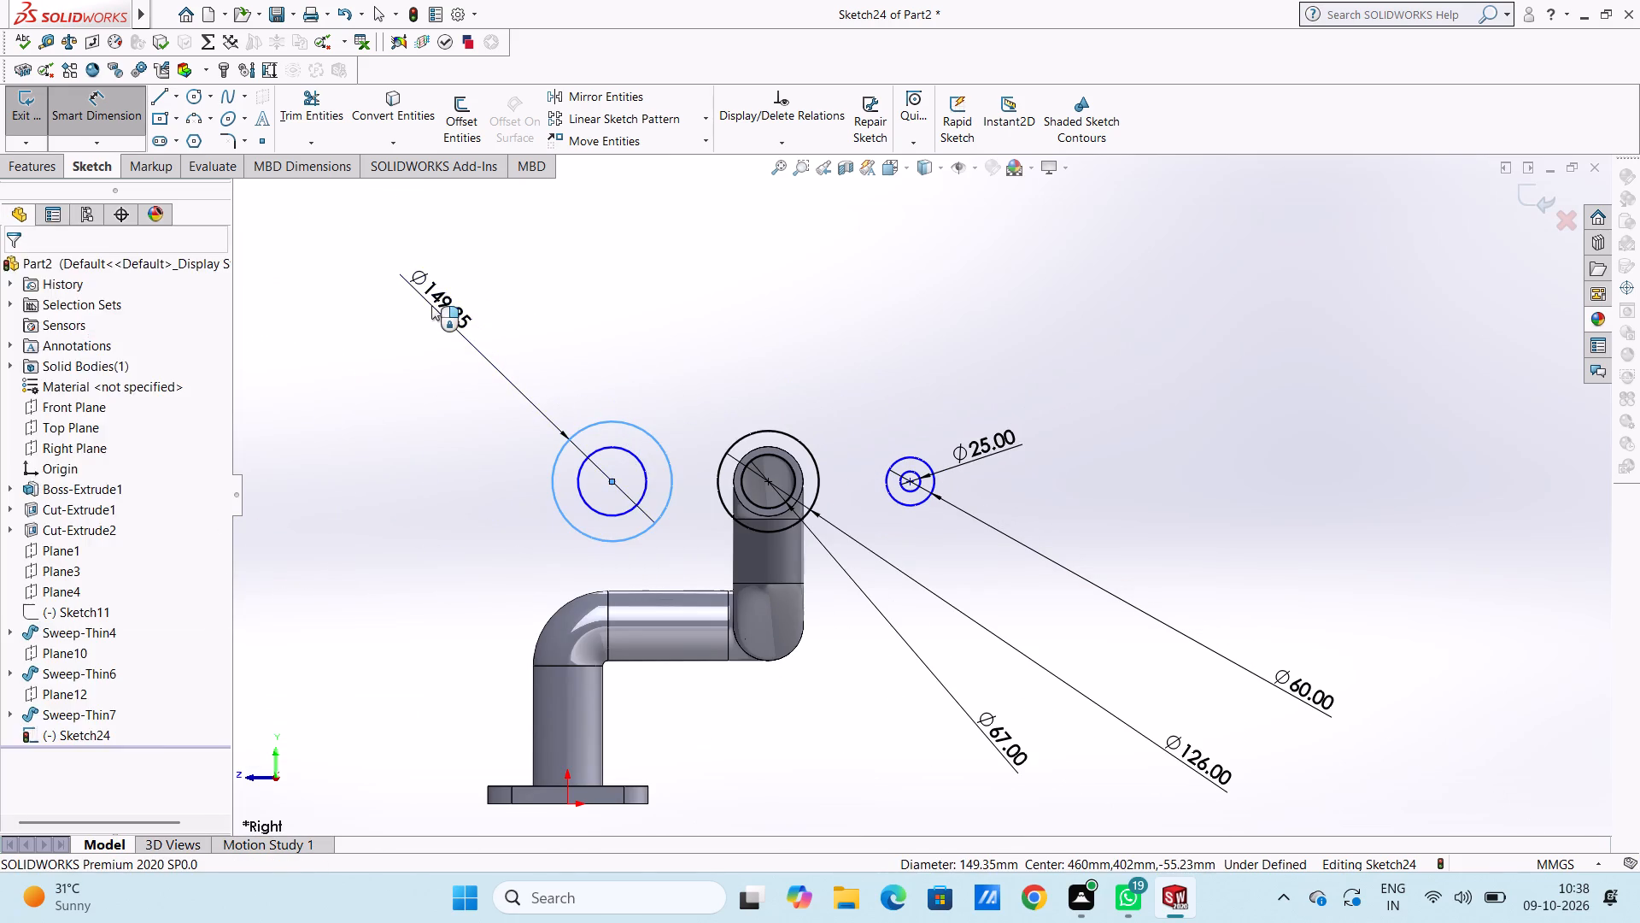
pyautogui.write('60')
pyautogui.press('Return')
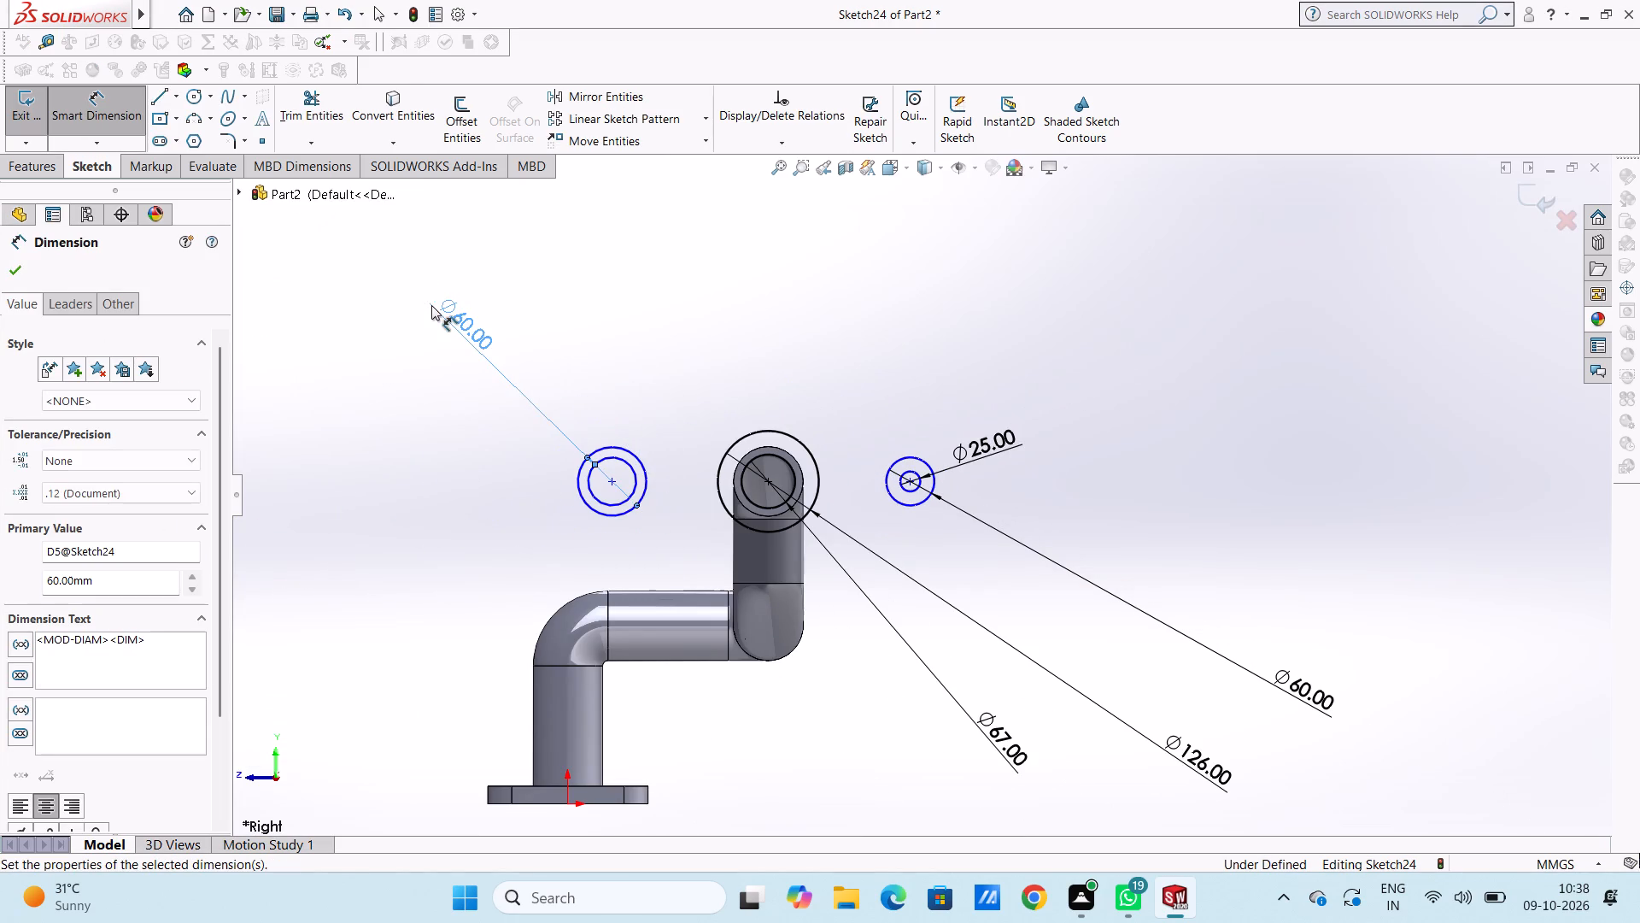
pyautogui.click(453, 618)
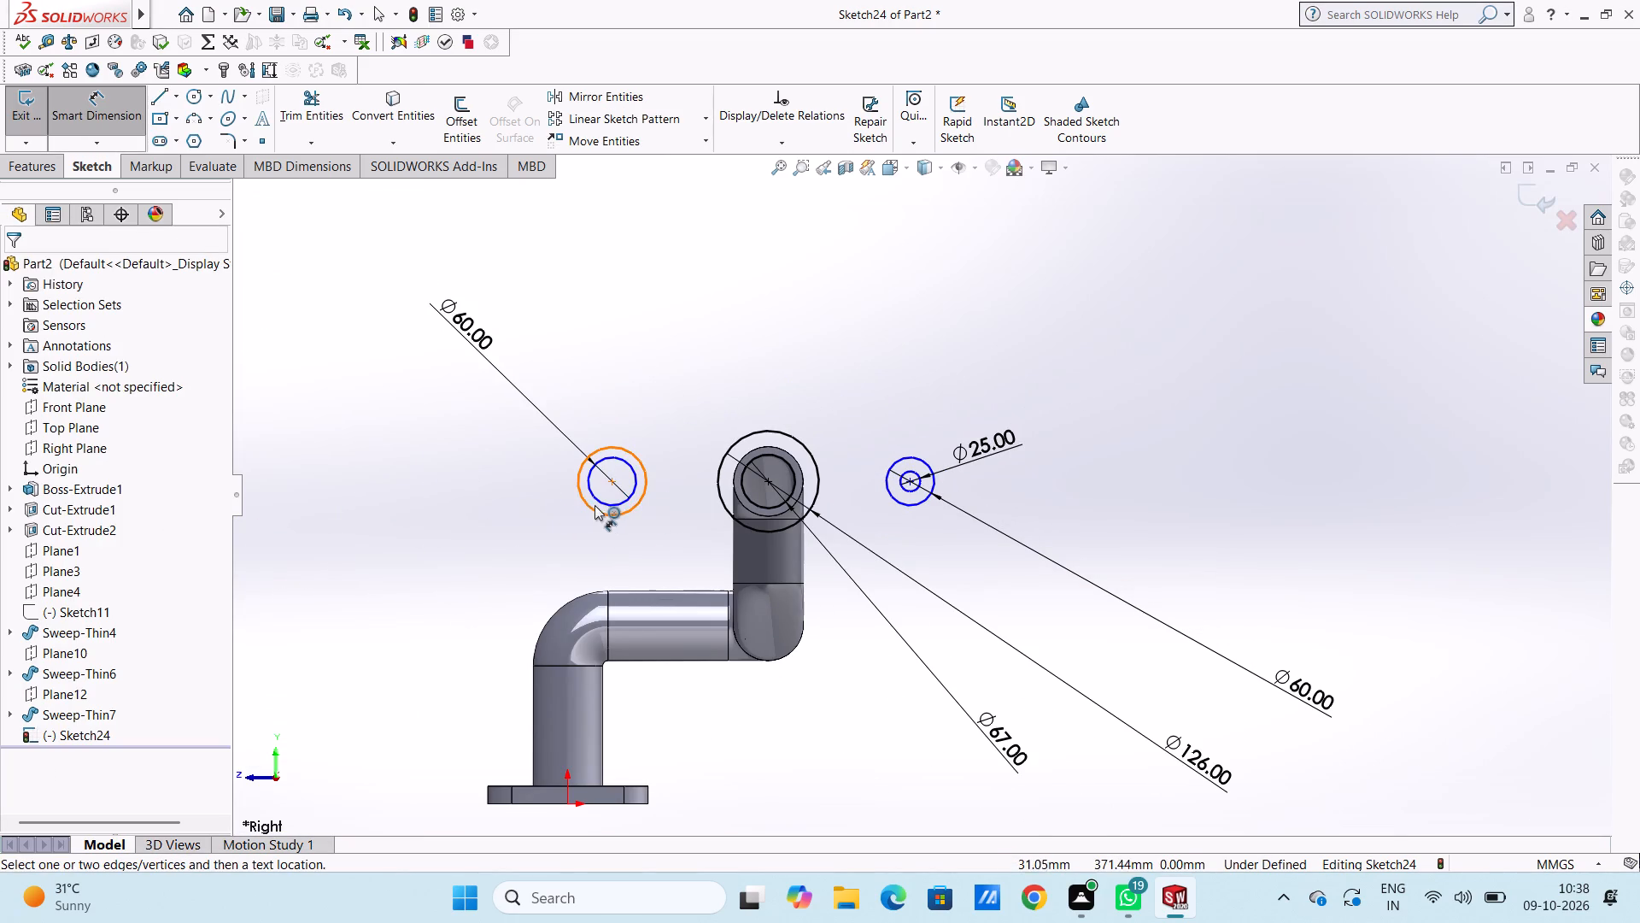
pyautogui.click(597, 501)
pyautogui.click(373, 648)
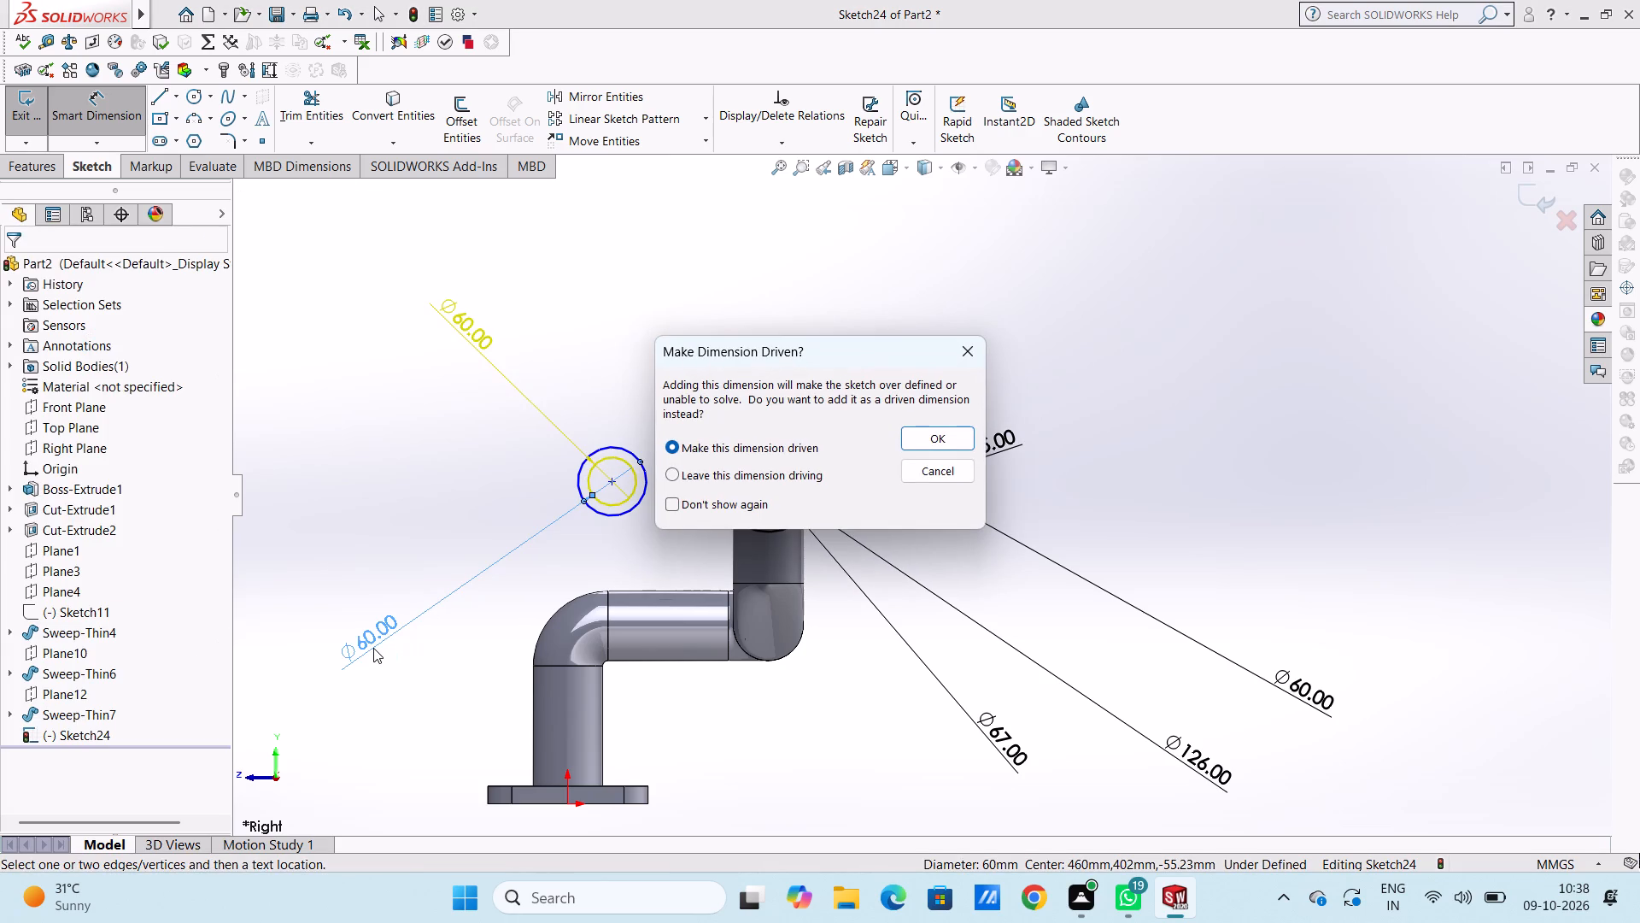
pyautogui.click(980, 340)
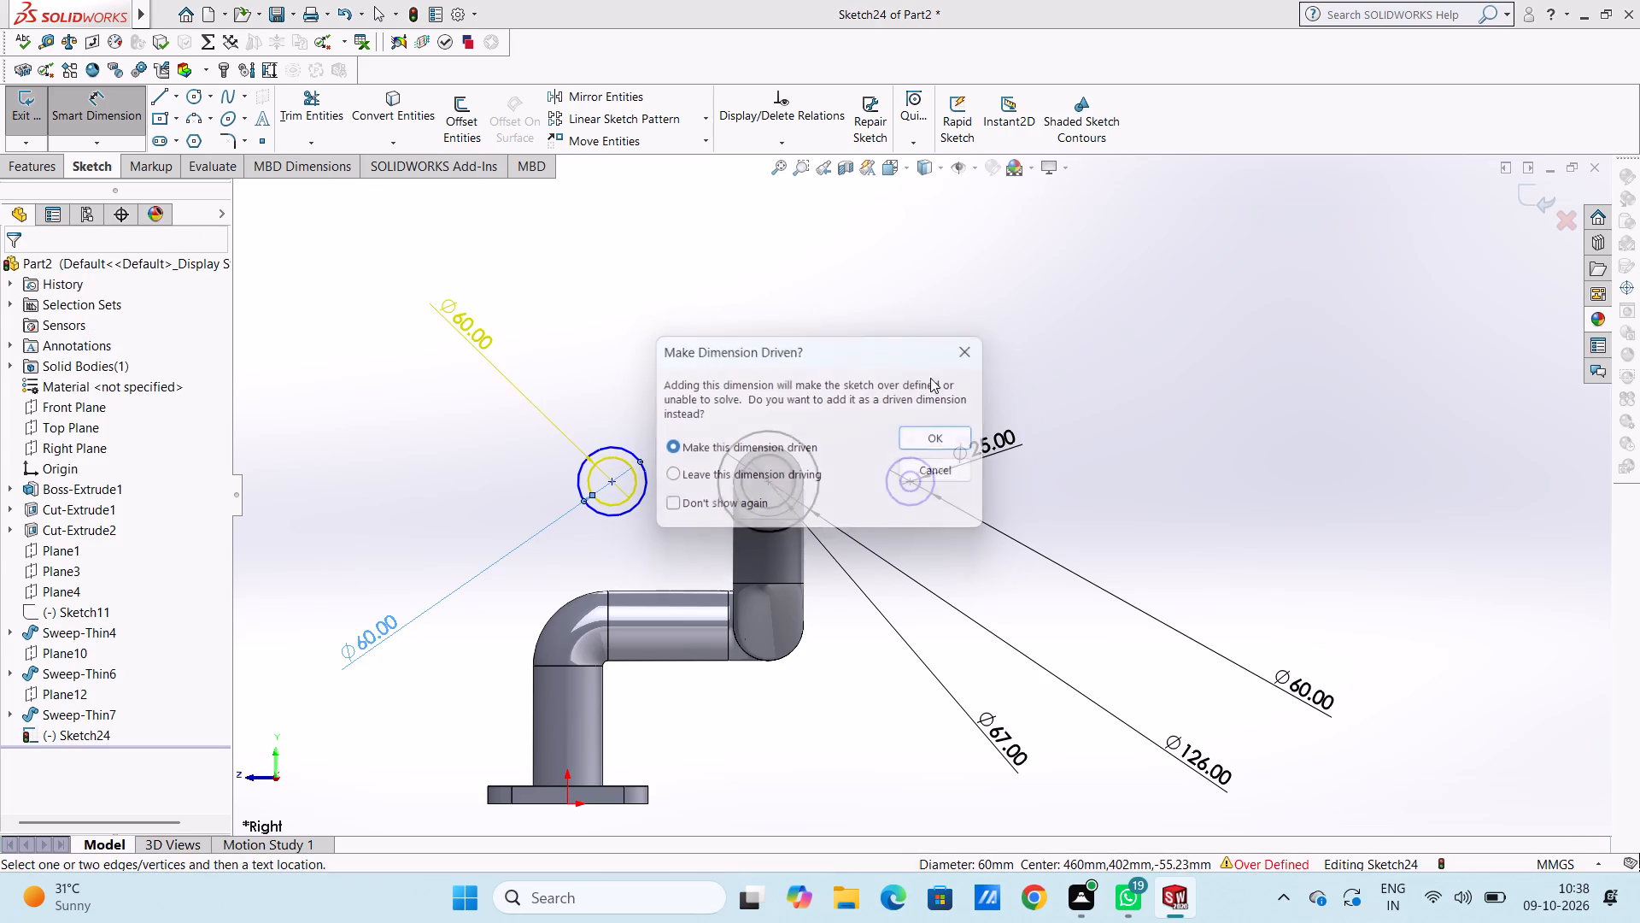
# Set the diameter of the remaining undimensioned circle in the pair left of the pipe opening to 25 mm.
pyautogui.click(590, 509)
pyautogui.click(364, 638)
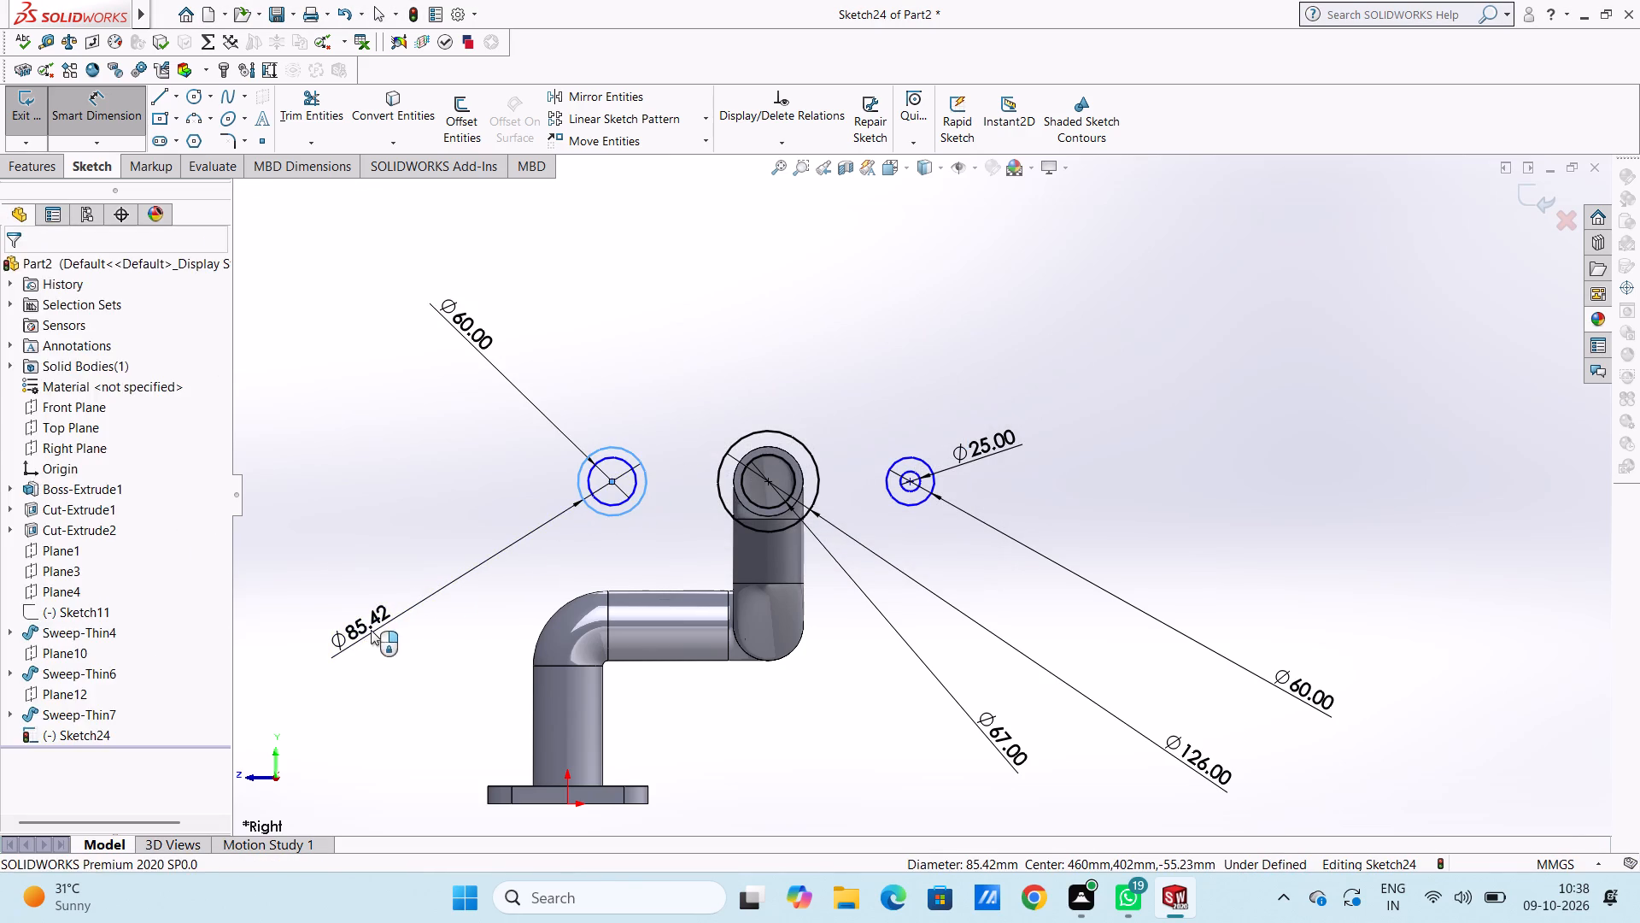
pyautogui.write('25')
pyautogui.press('Return')
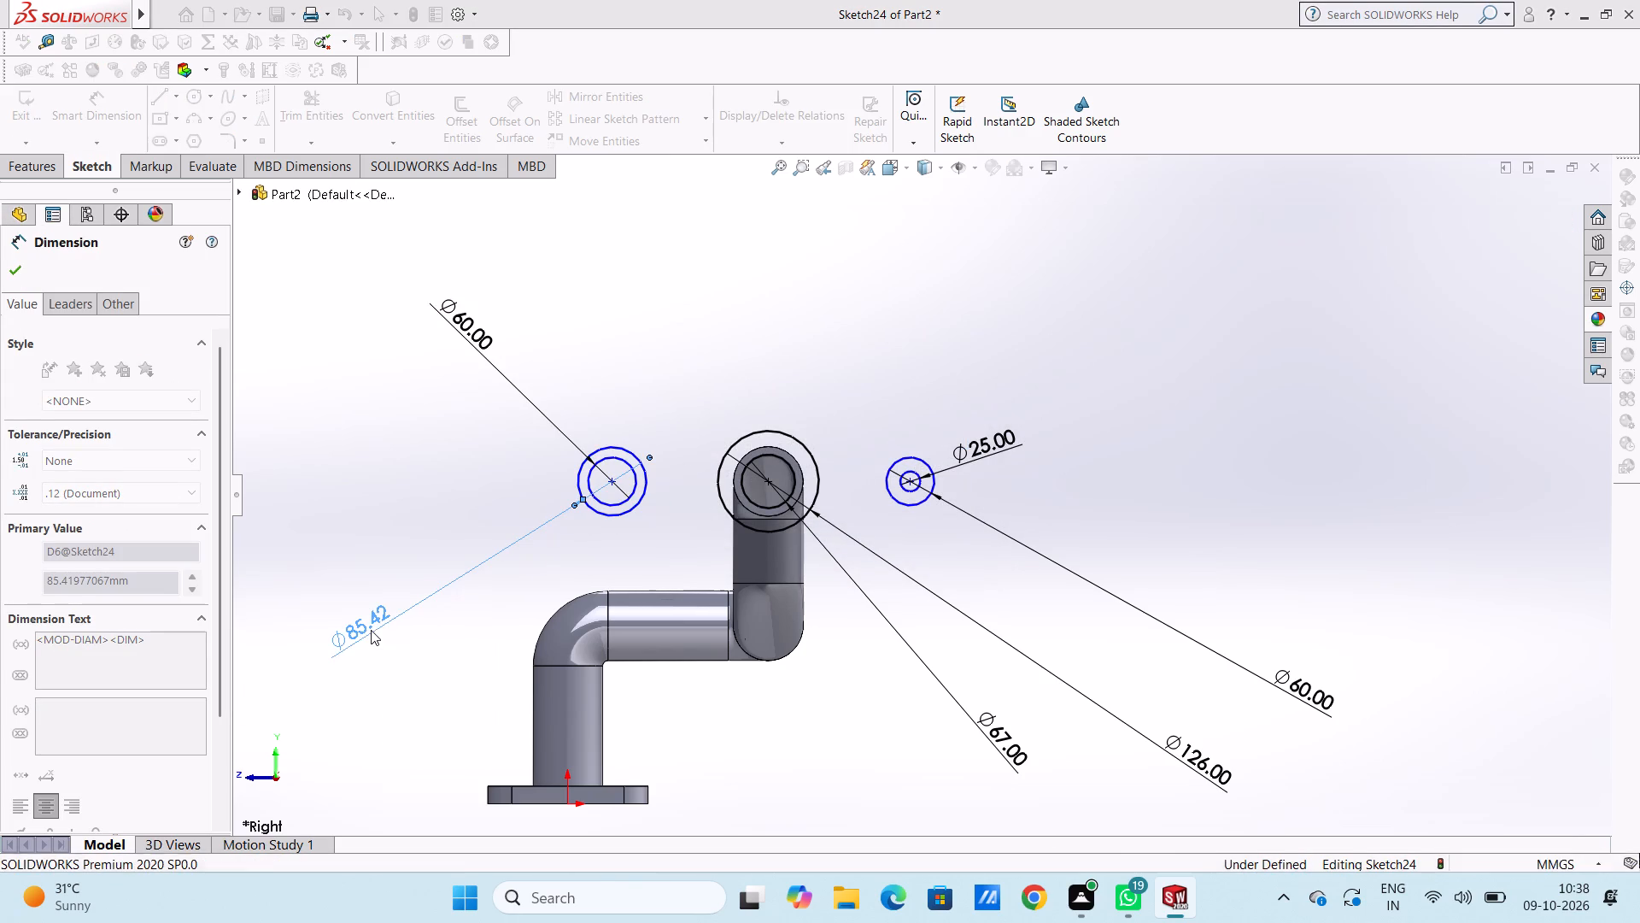
pyautogui.click(442, 509)
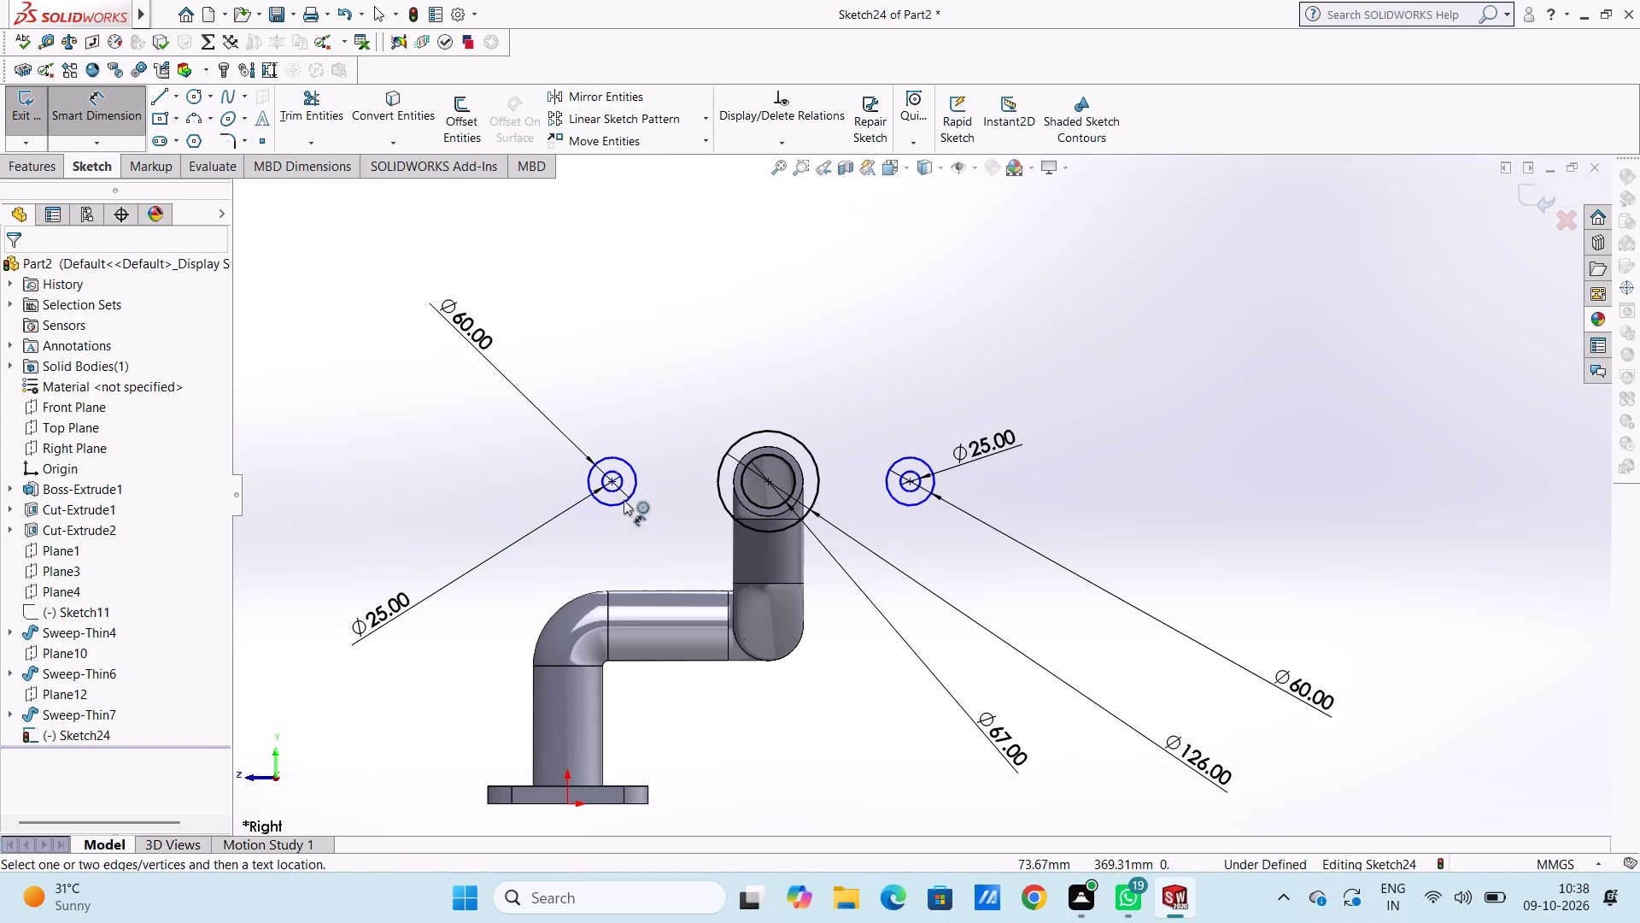
# Set the horizontal distance between the left circle pair's centre and the pipe opening's centre to 75 mm.
pyautogui.click(614, 479)
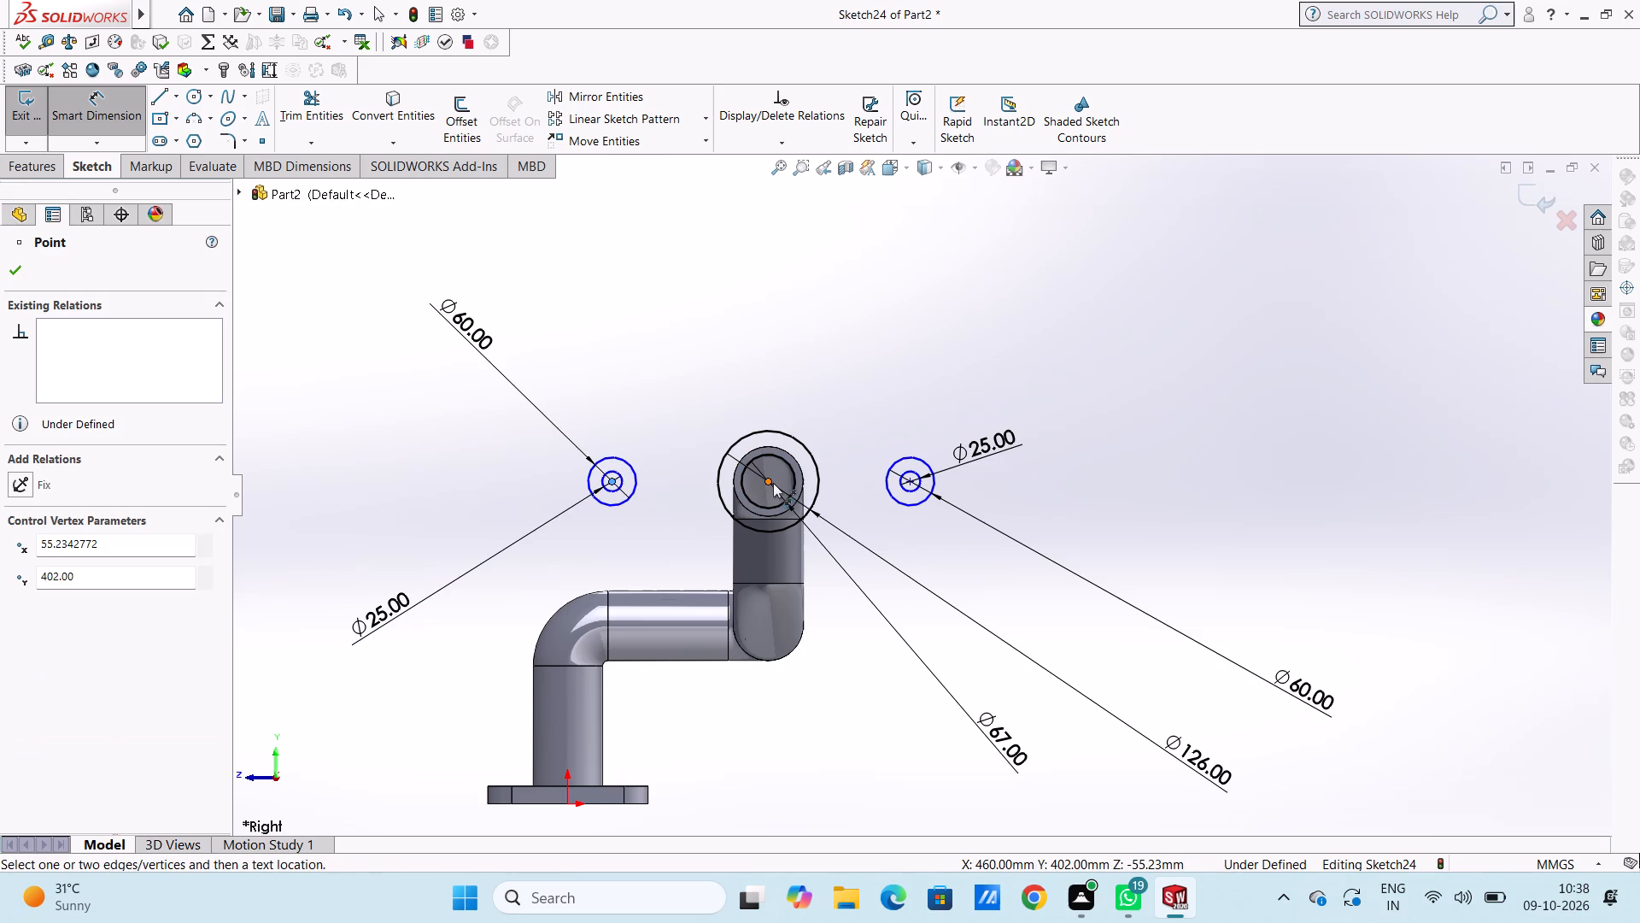
pyautogui.click(773, 483)
pyautogui.click(514, 239)
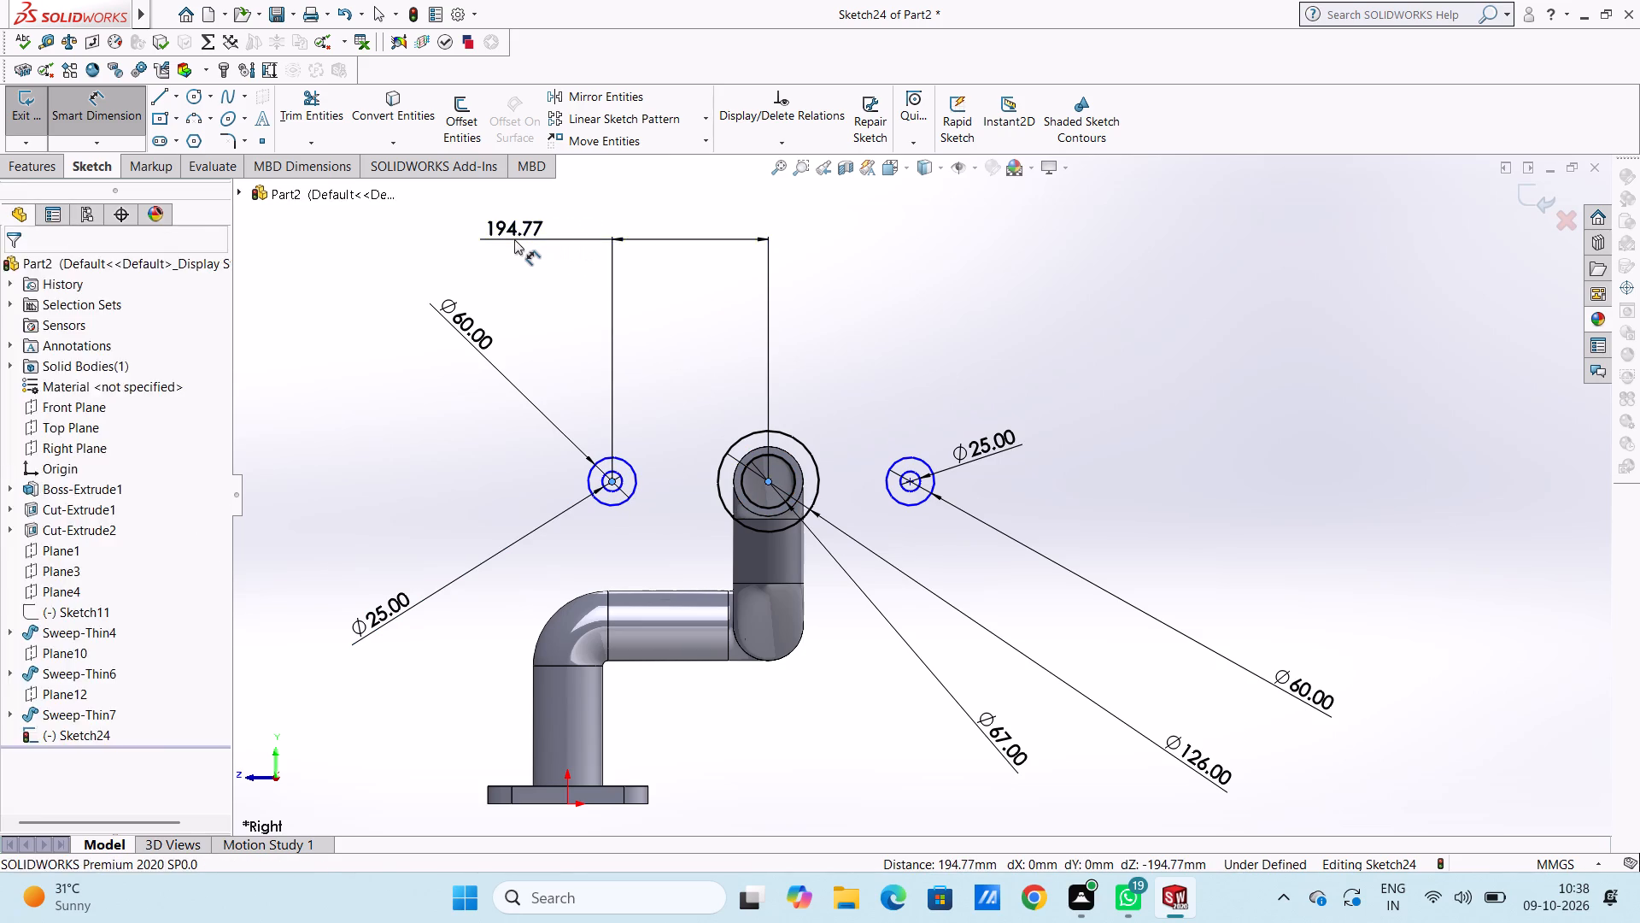
pyautogui.write('75')
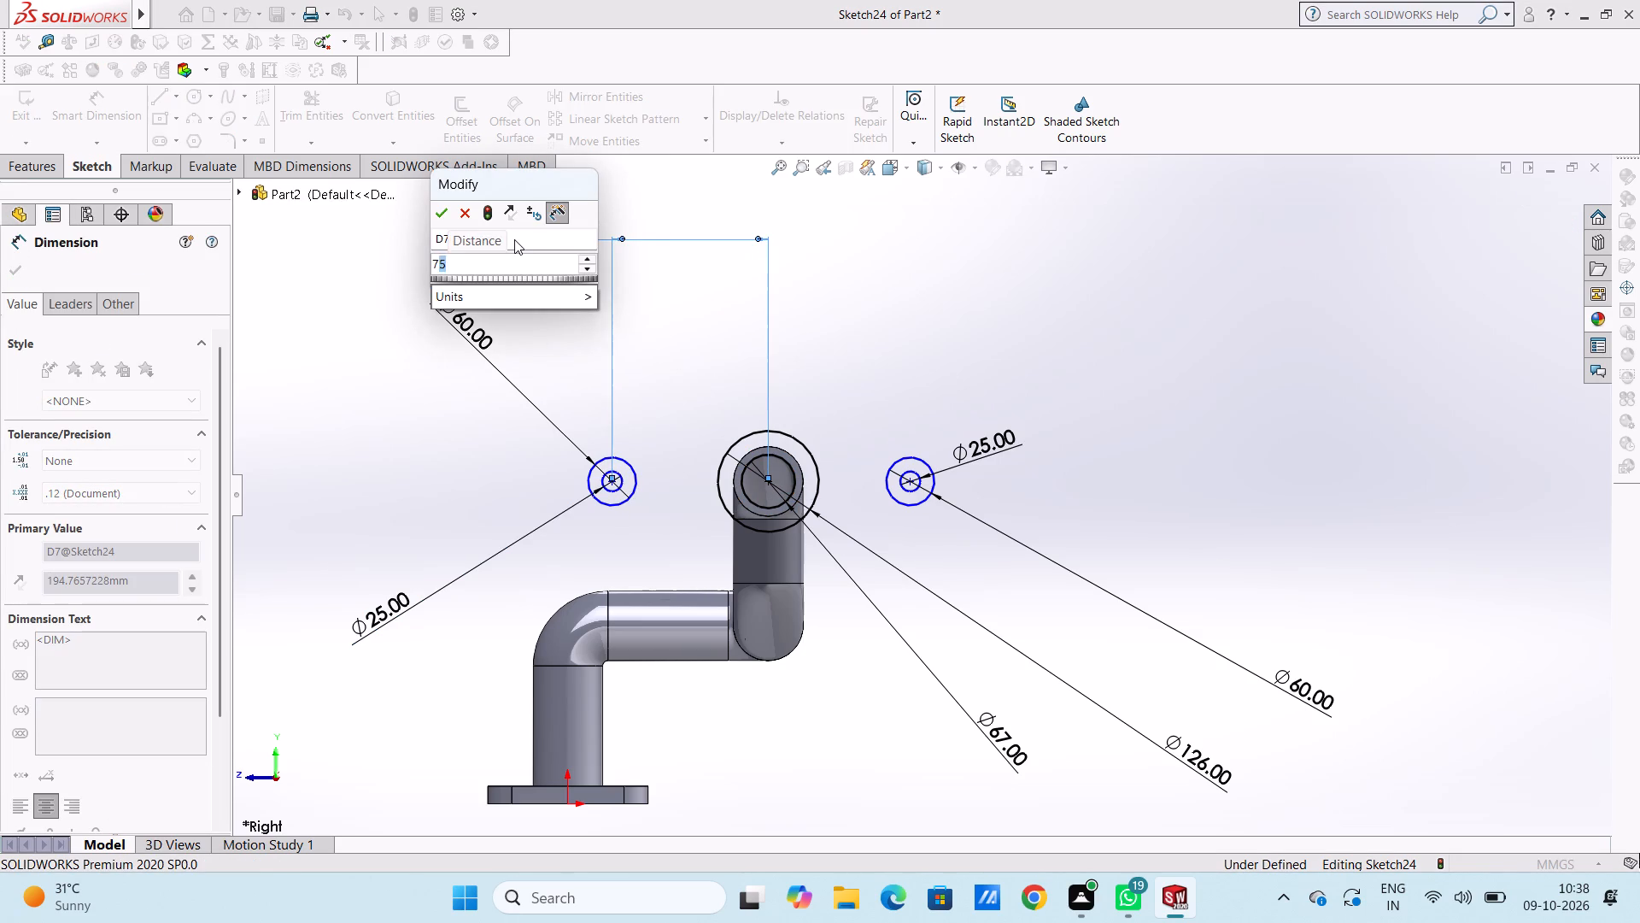
pyautogui.press('Return')
pyautogui.click(442, 431)
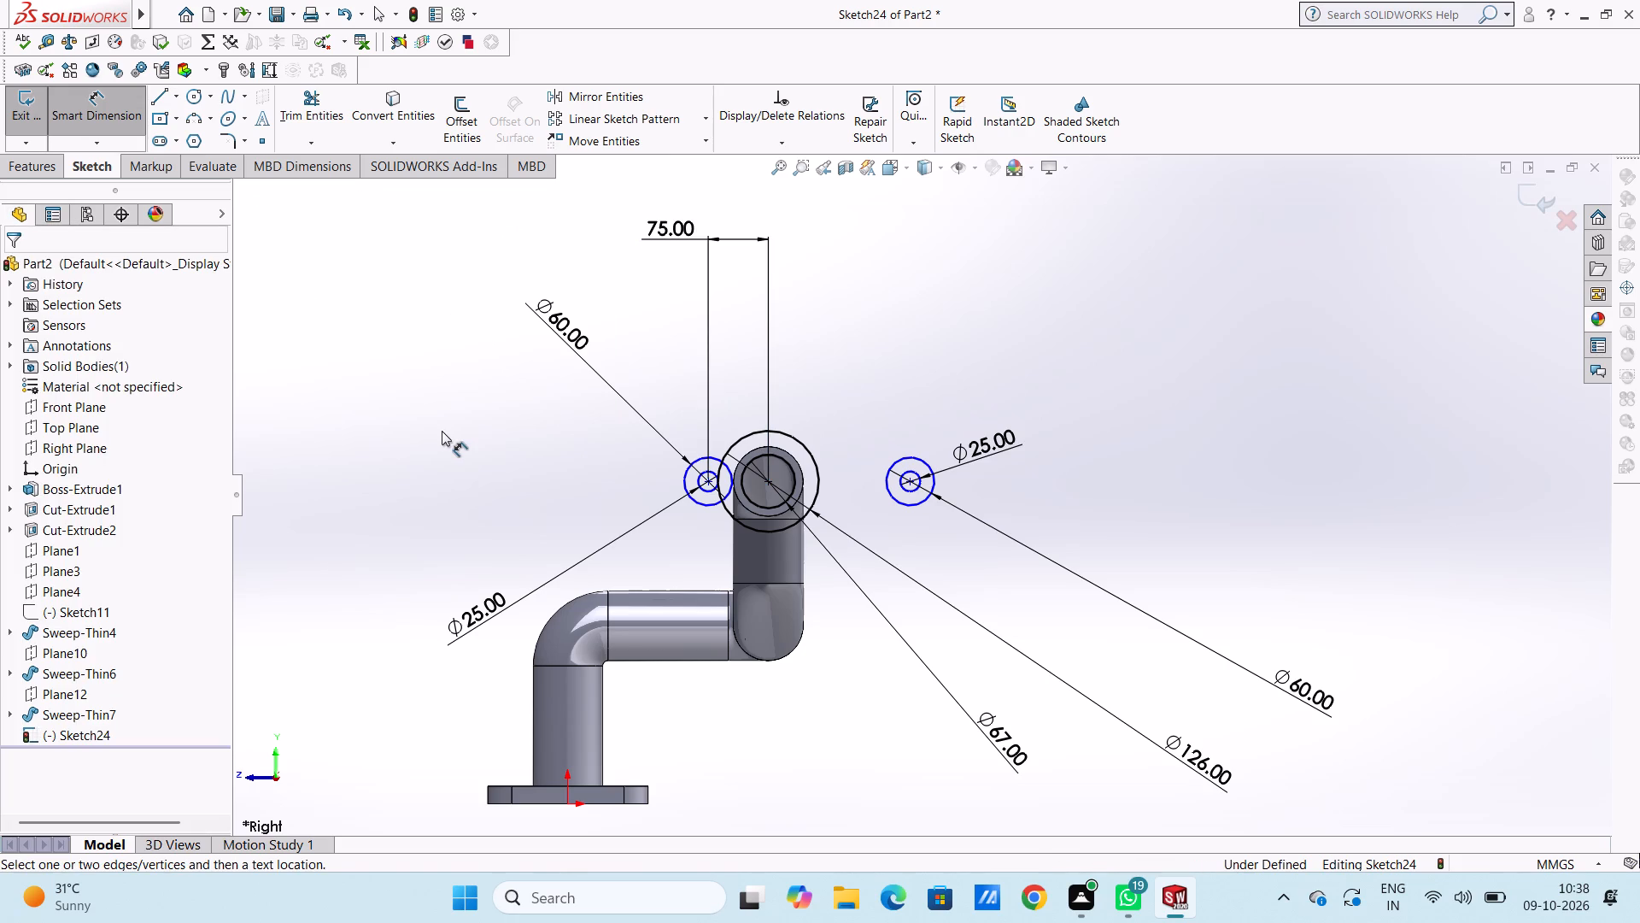
# Set the horizontal distance between the right circle pair's centre and the pipe opening's centre to 75 mm.
pyautogui.click(907, 484)
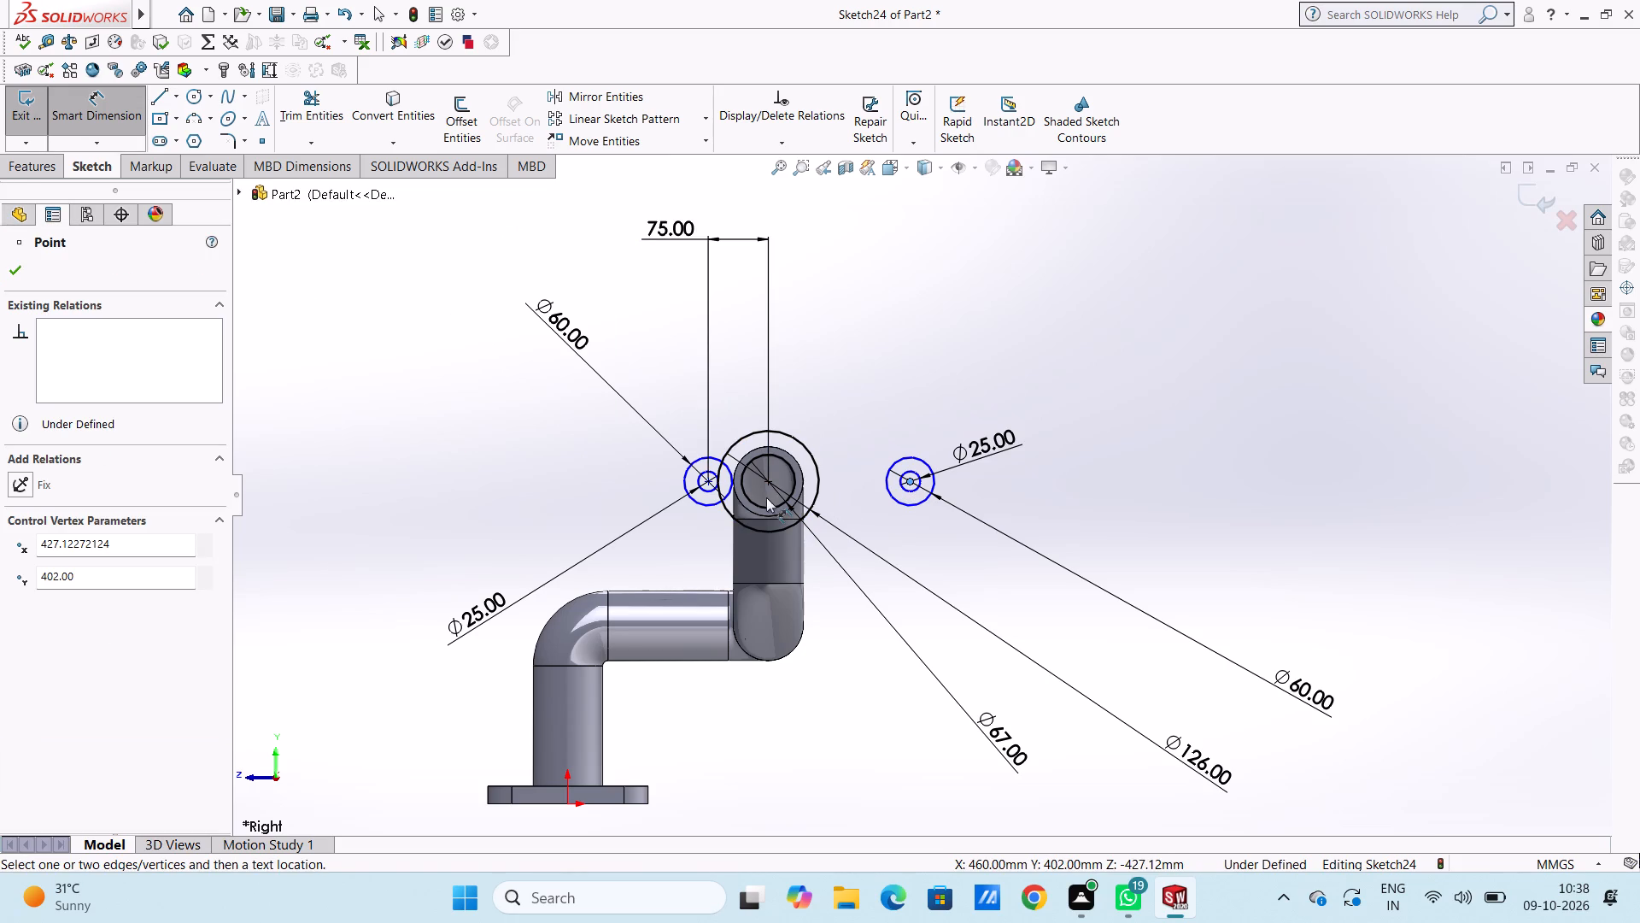
pyautogui.click(765, 484)
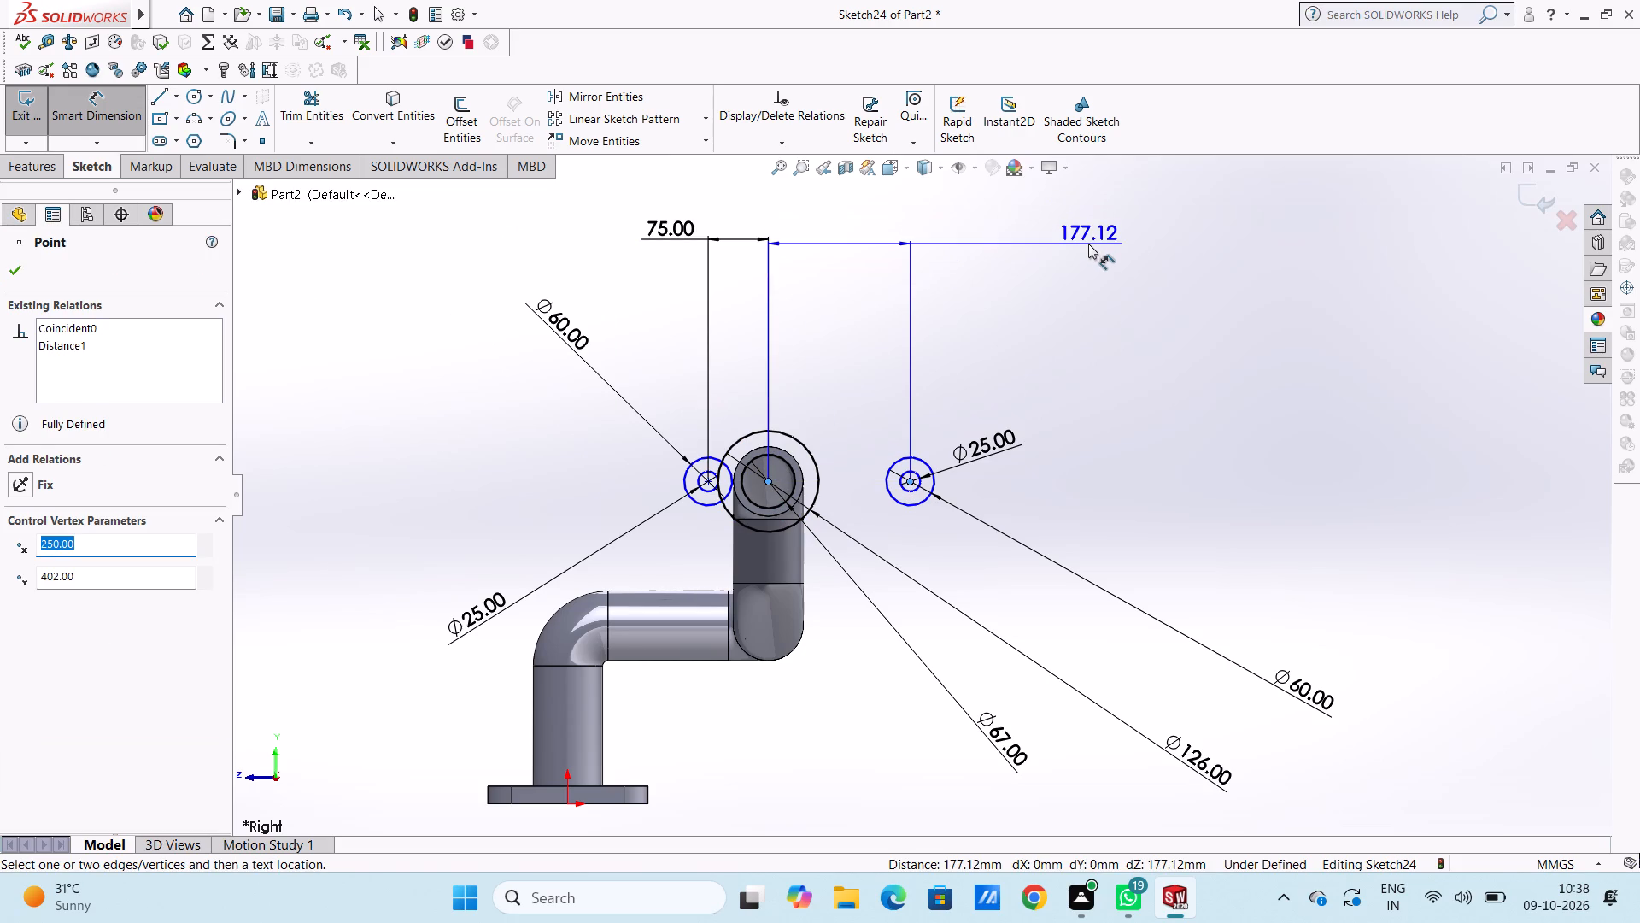
pyautogui.click(1090, 240)
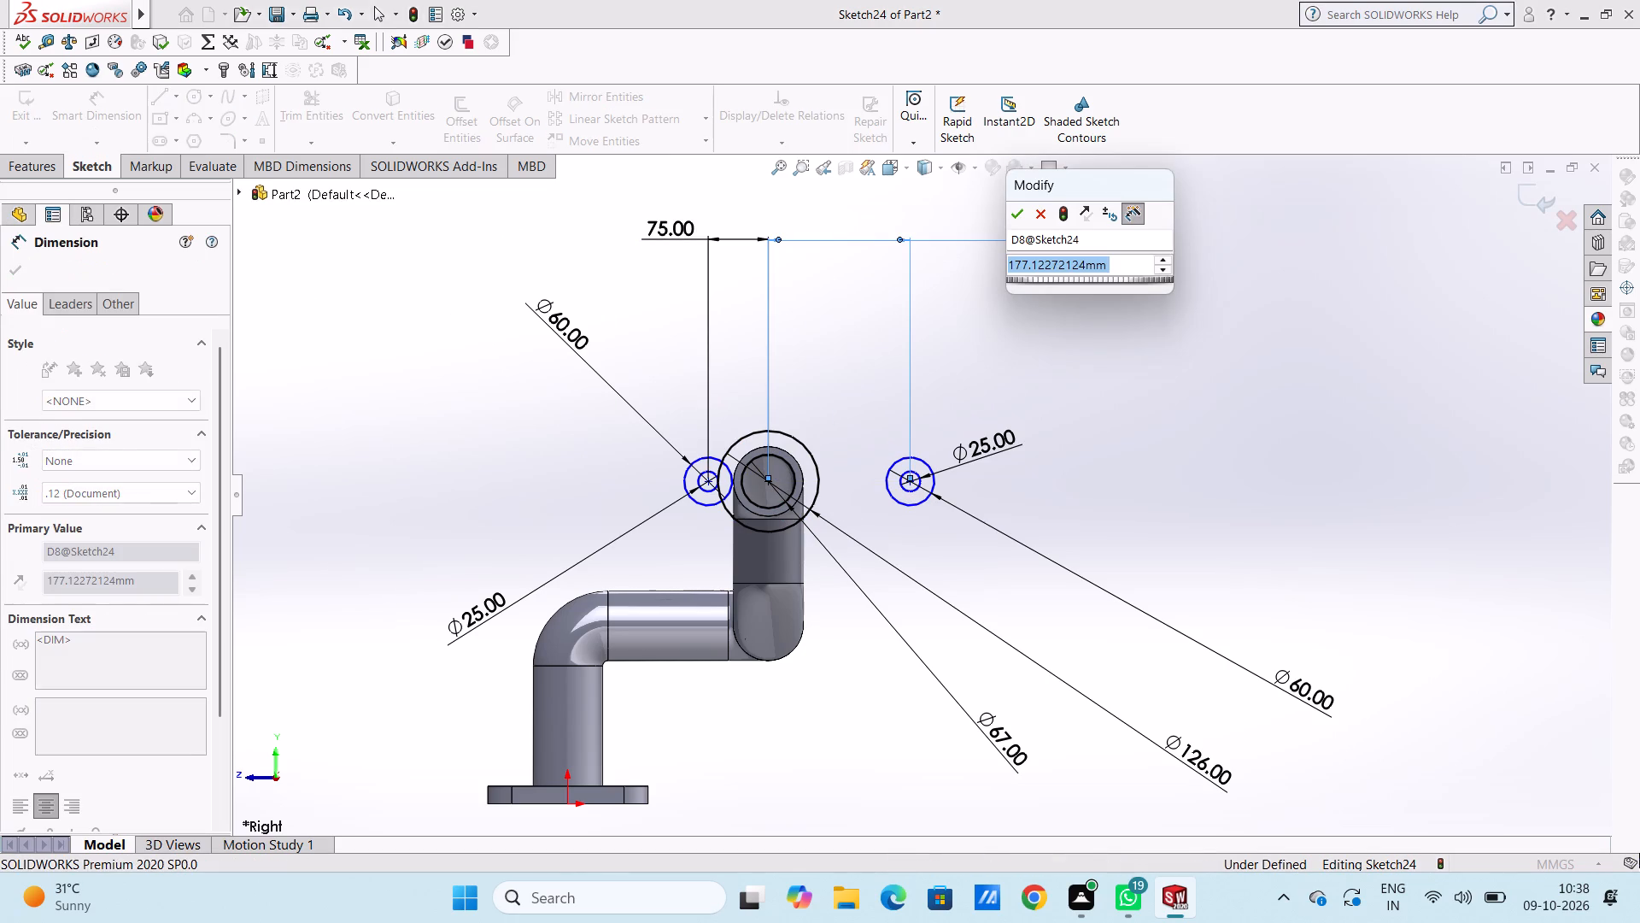
pyautogui.write('75')
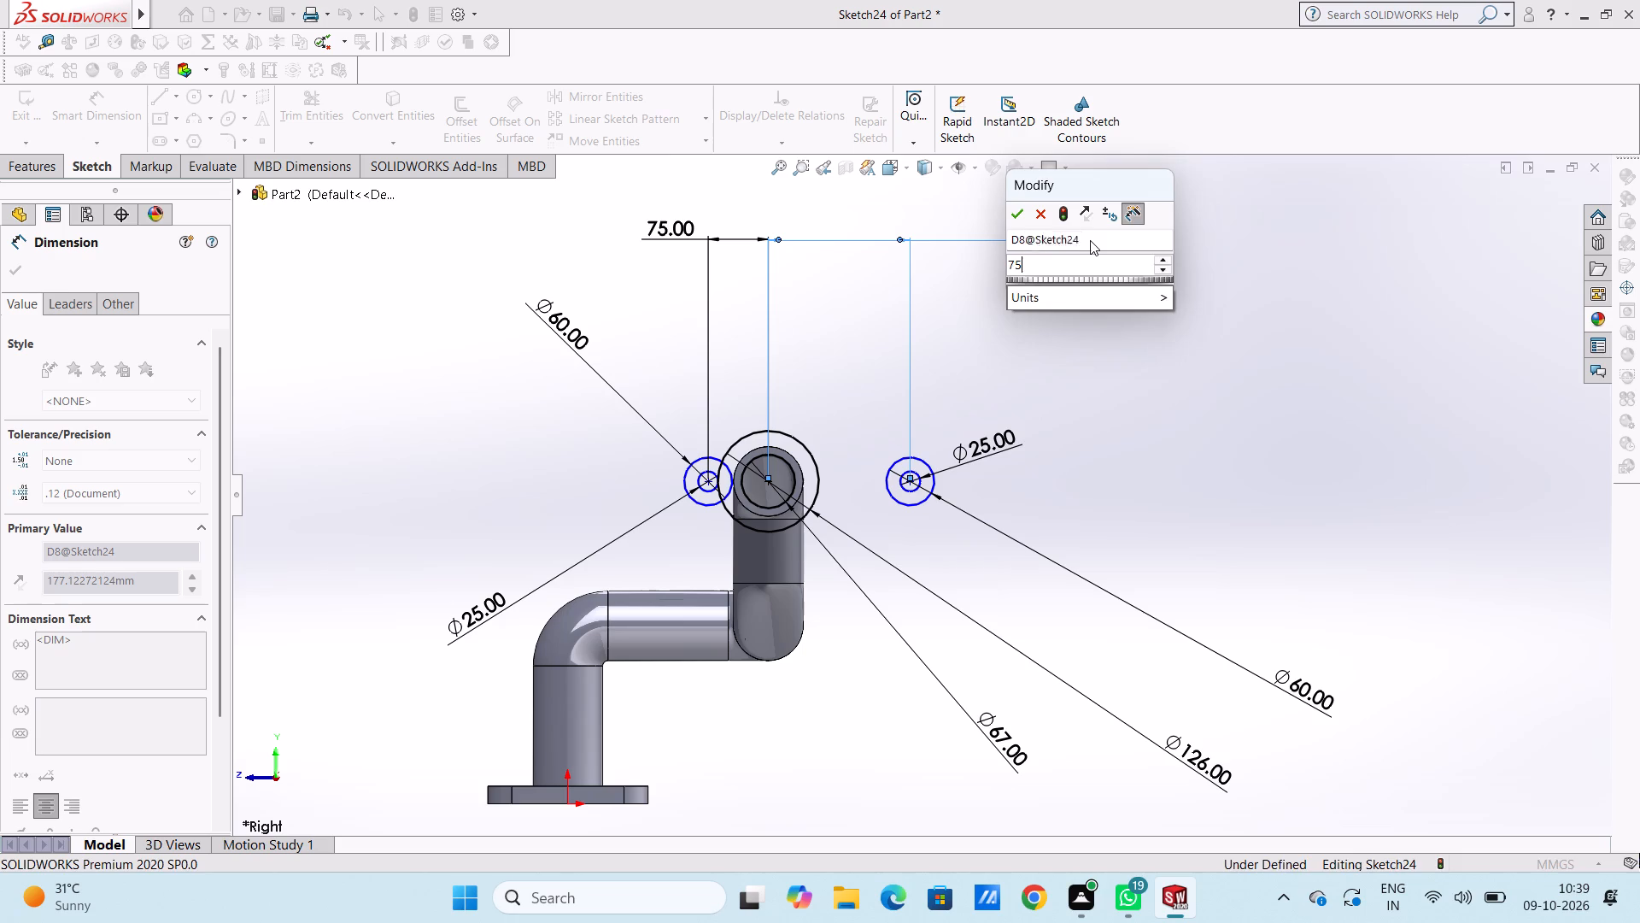
pyautogui.press('Return')
pyautogui.click(820, 435)
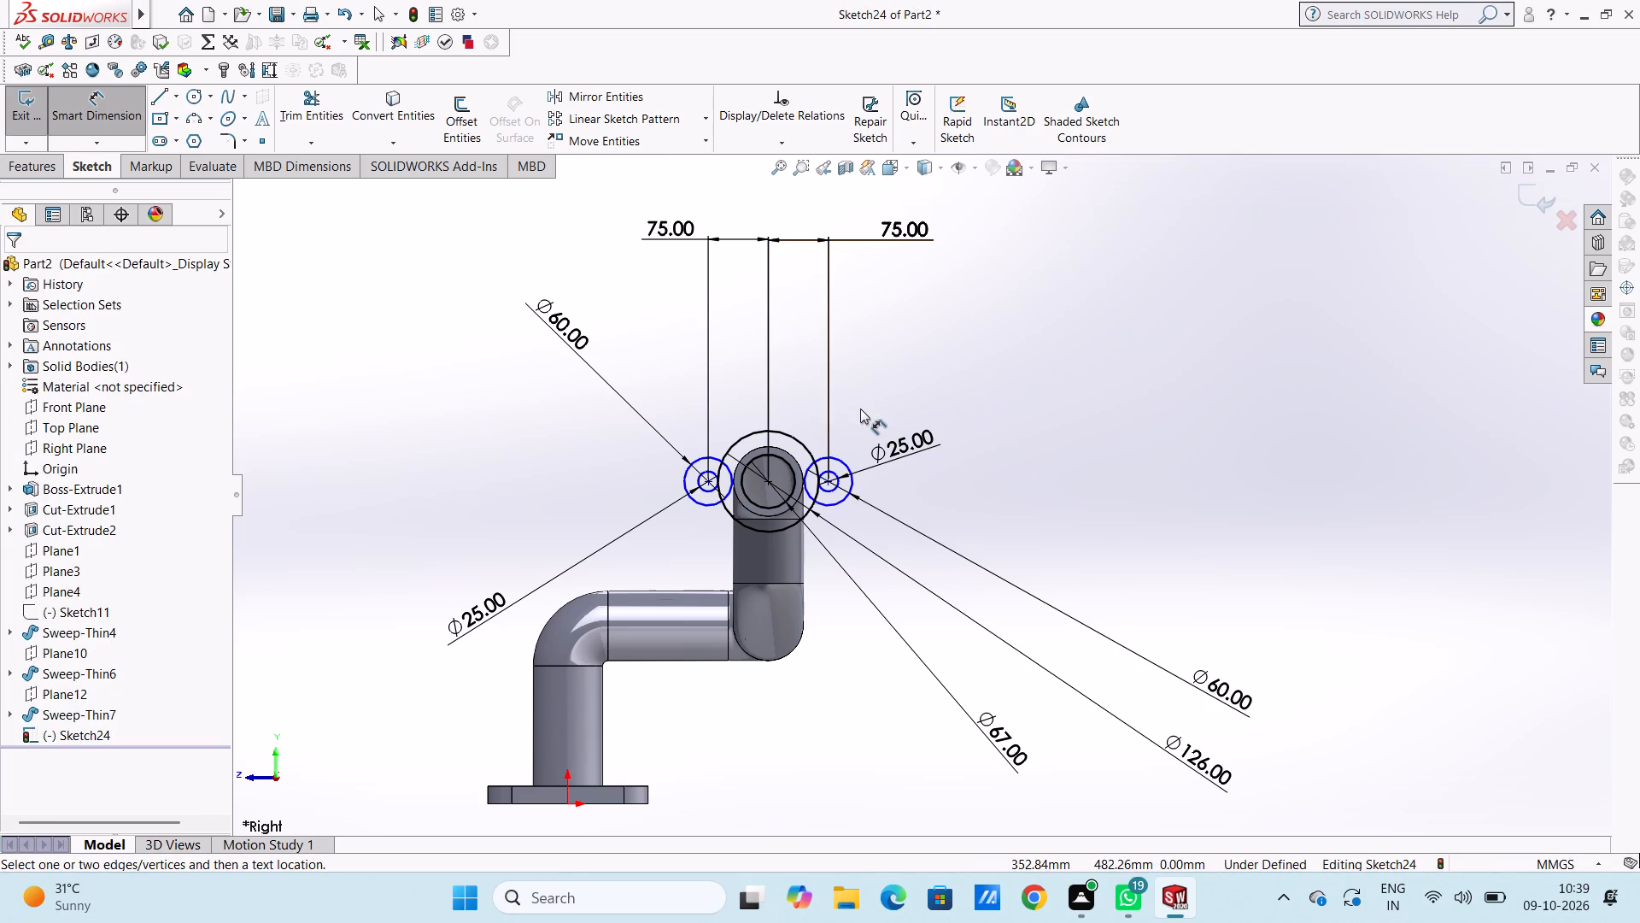
pyautogui.scroll(-4, 812, 492)
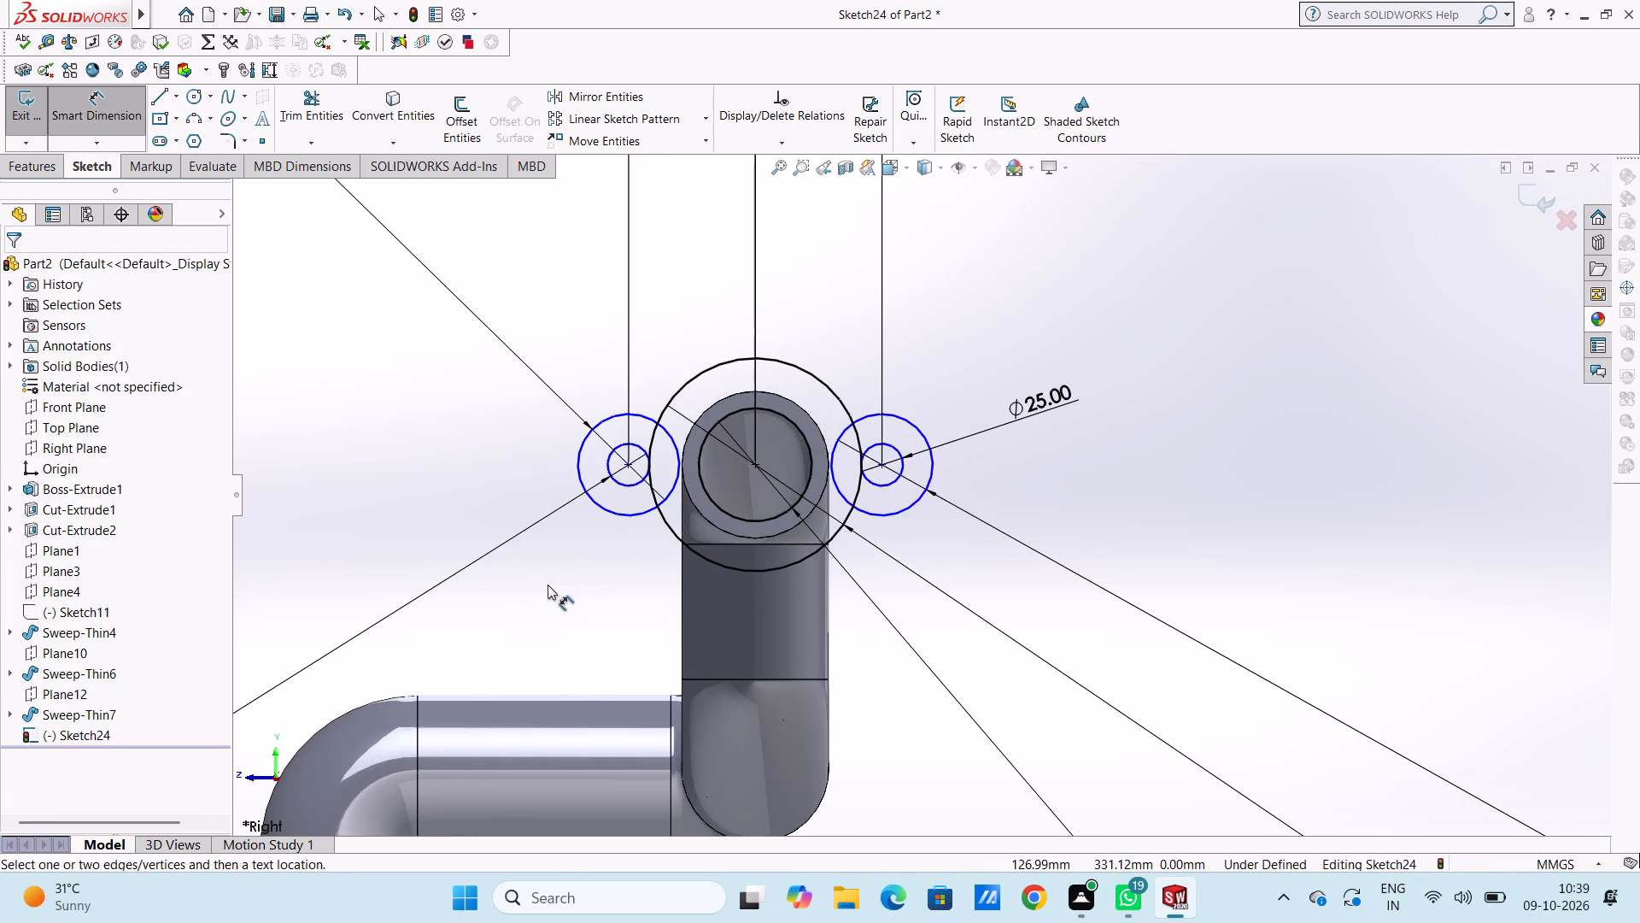
pyautogui.press('Escape')
pyautogui.press('Escape')
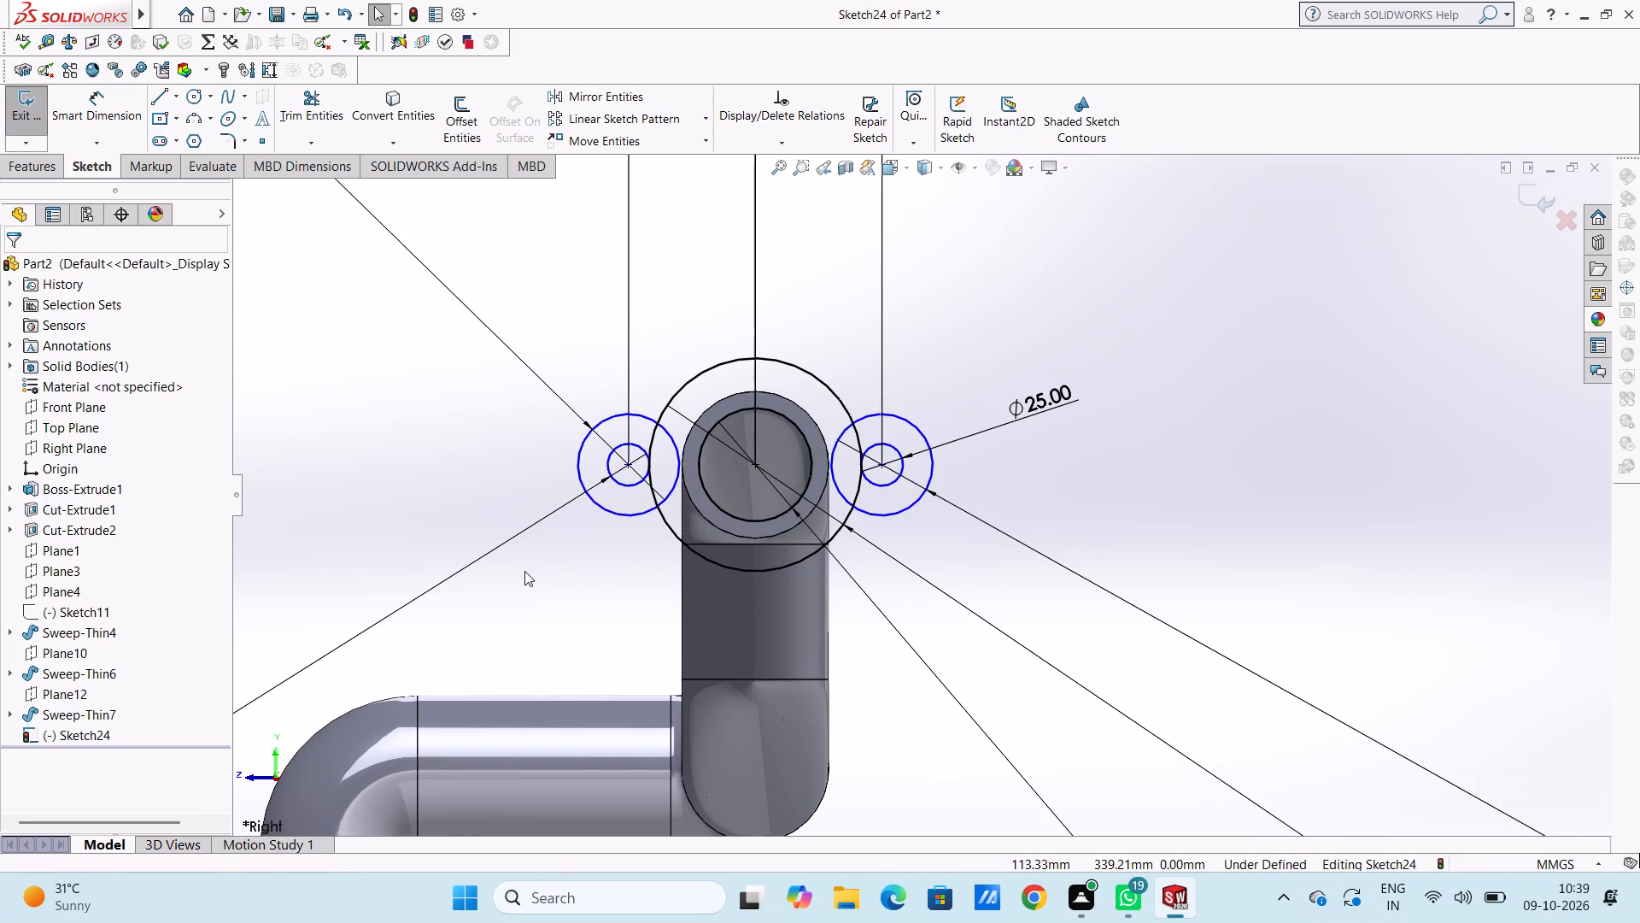
# Add horizontal relations aligning the centres of the left and right circle pairs with the pipe opening's centre.
pyautogui.scroll(-4, 655, 505)
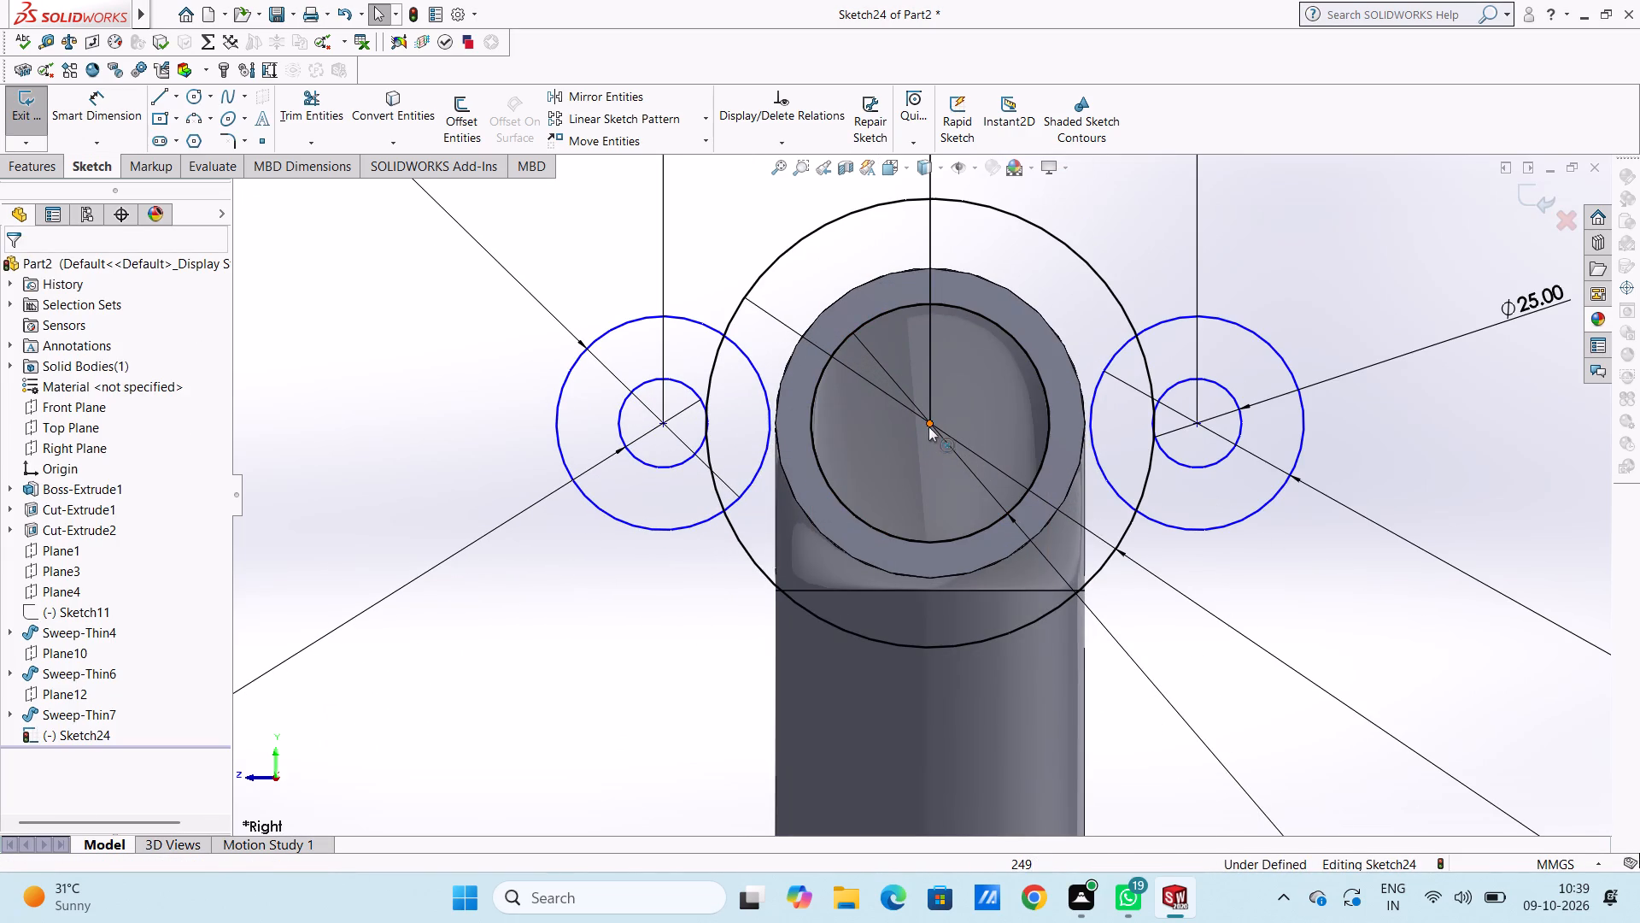
pyautogui.click(928, 423)
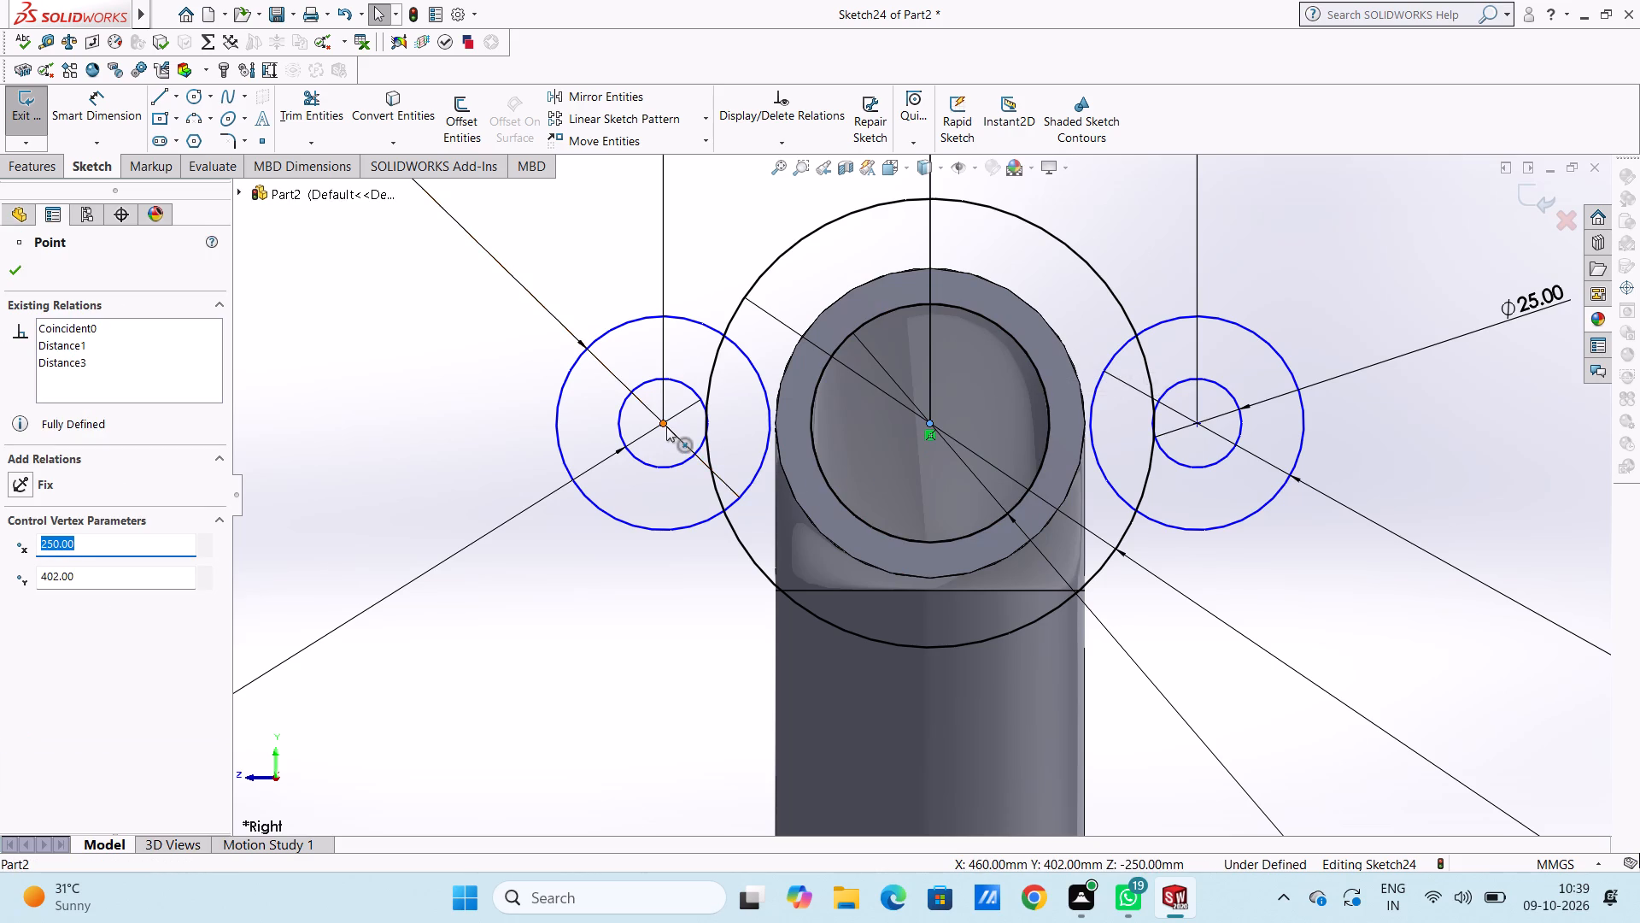
pyautogui.keyDown('ctrl'); pyautogui.click(665, 426); pyautogui.keyUp('ctrl')
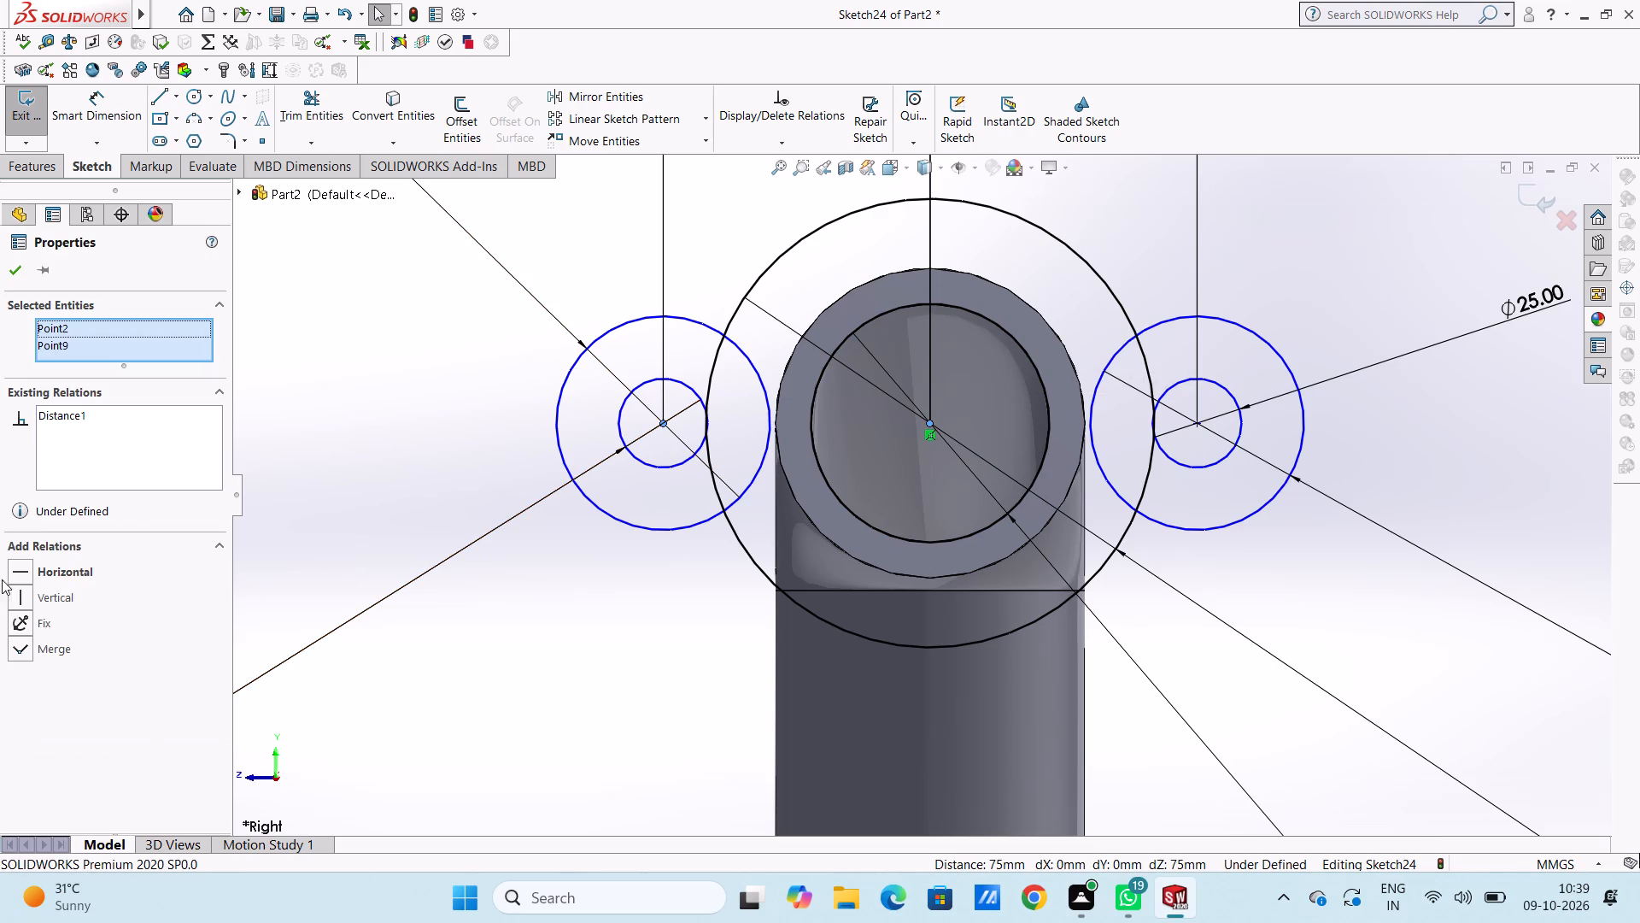
pyautogui.click(25, 567)
pyautogui.click(417, 484)
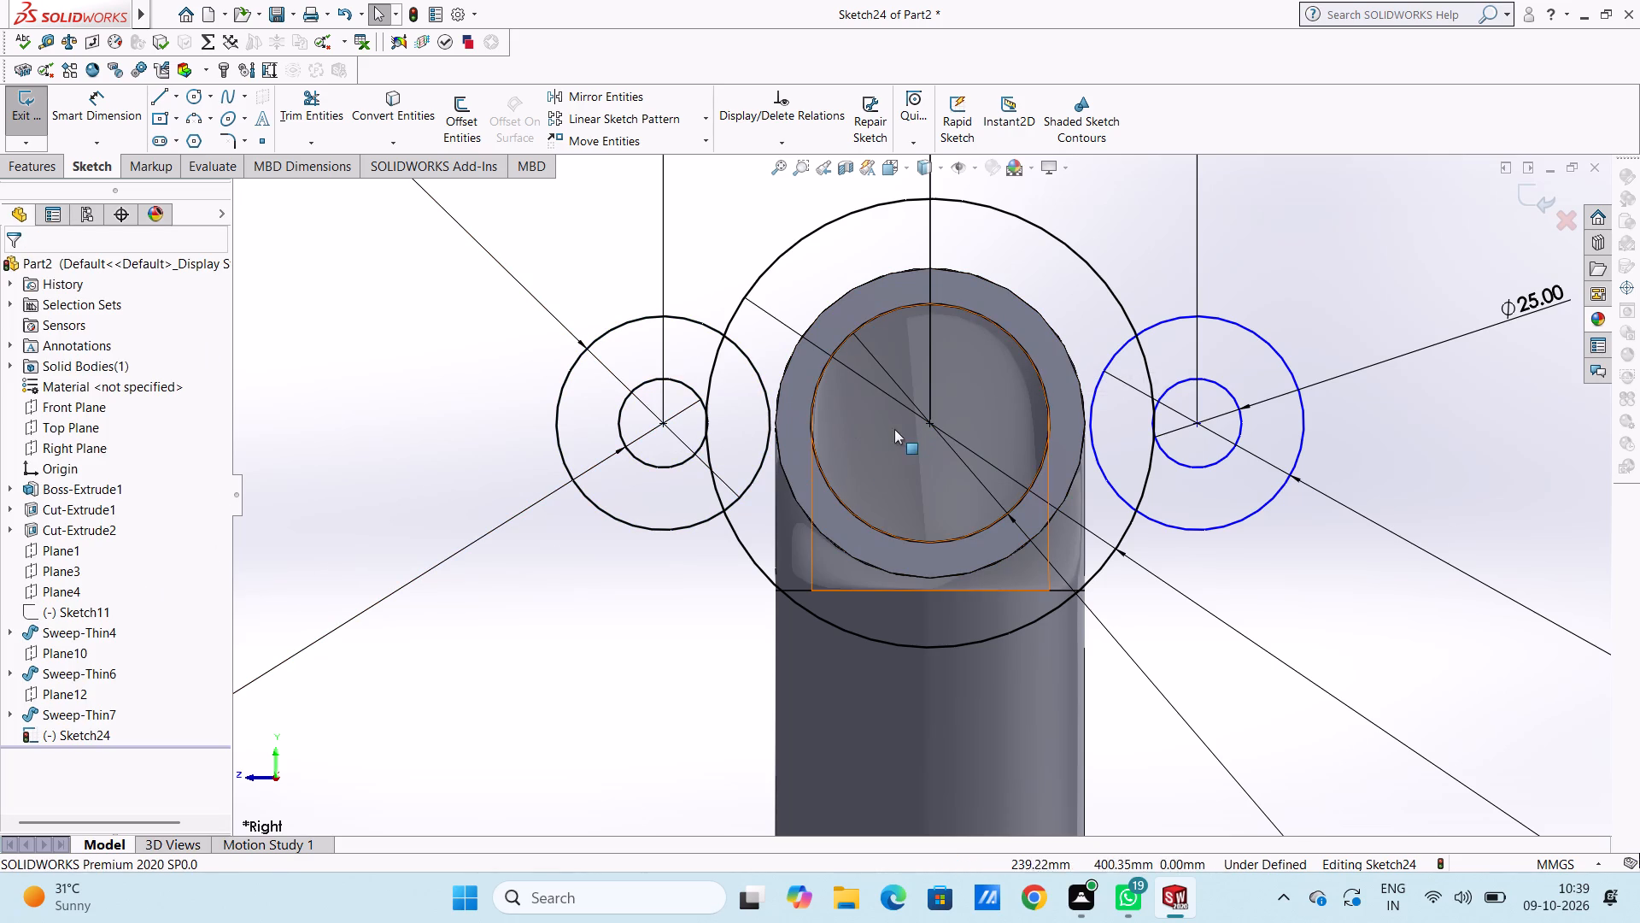
pyautogui.click(928, 422)
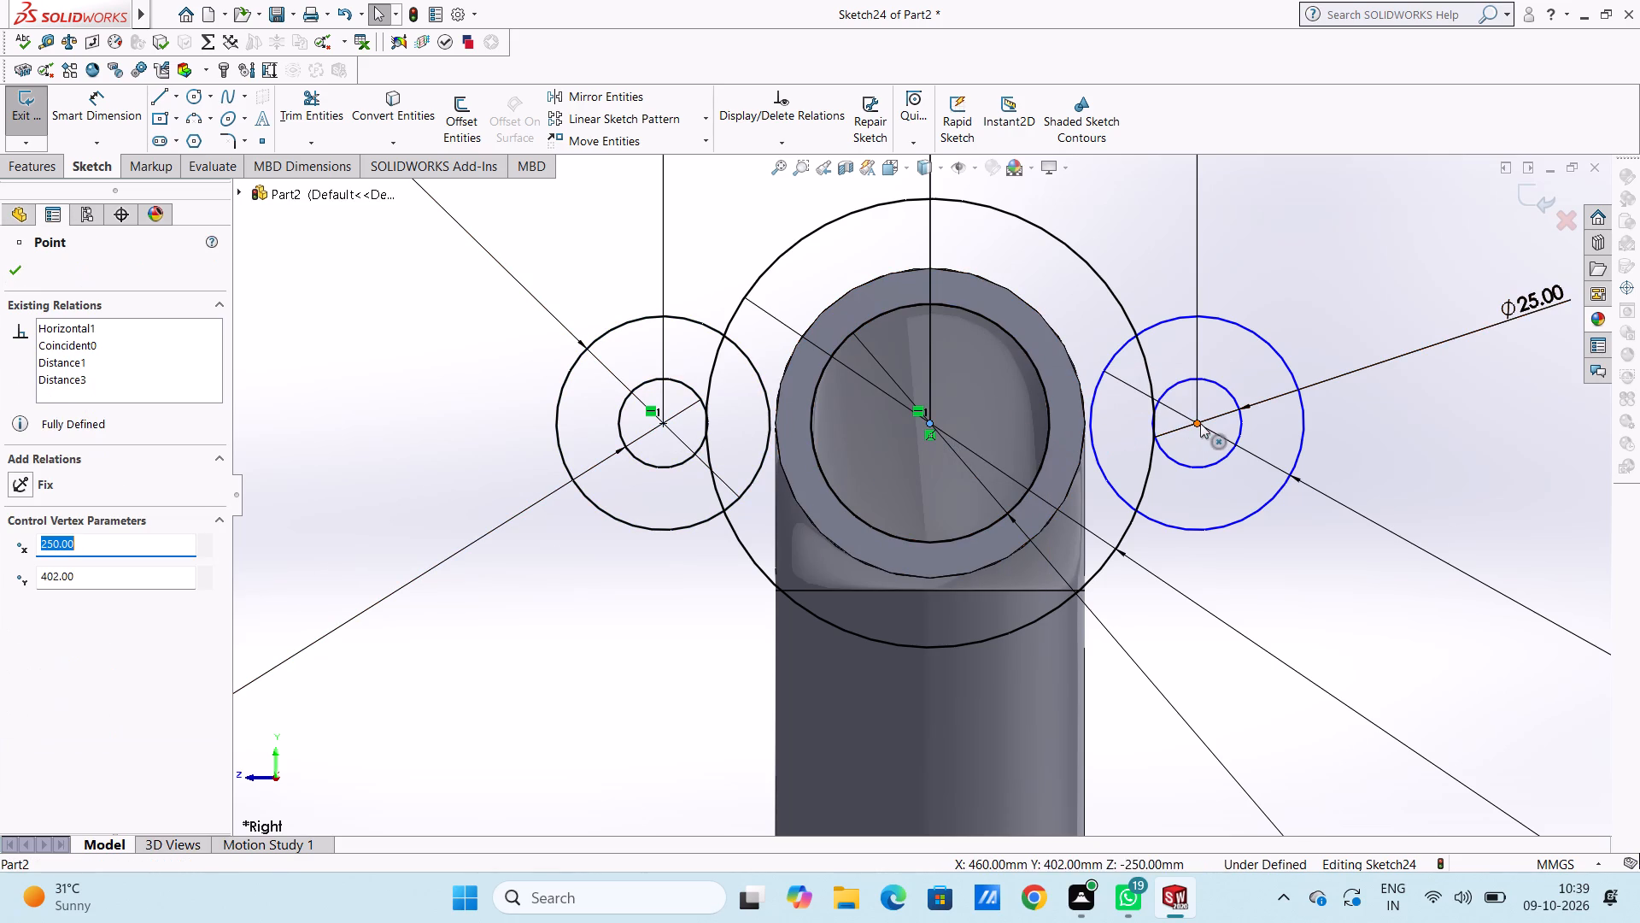
pyautogui.keyDown('ctrl'); pyautogui.click(1200, 423); pyautogui.keyUp('ctrl')
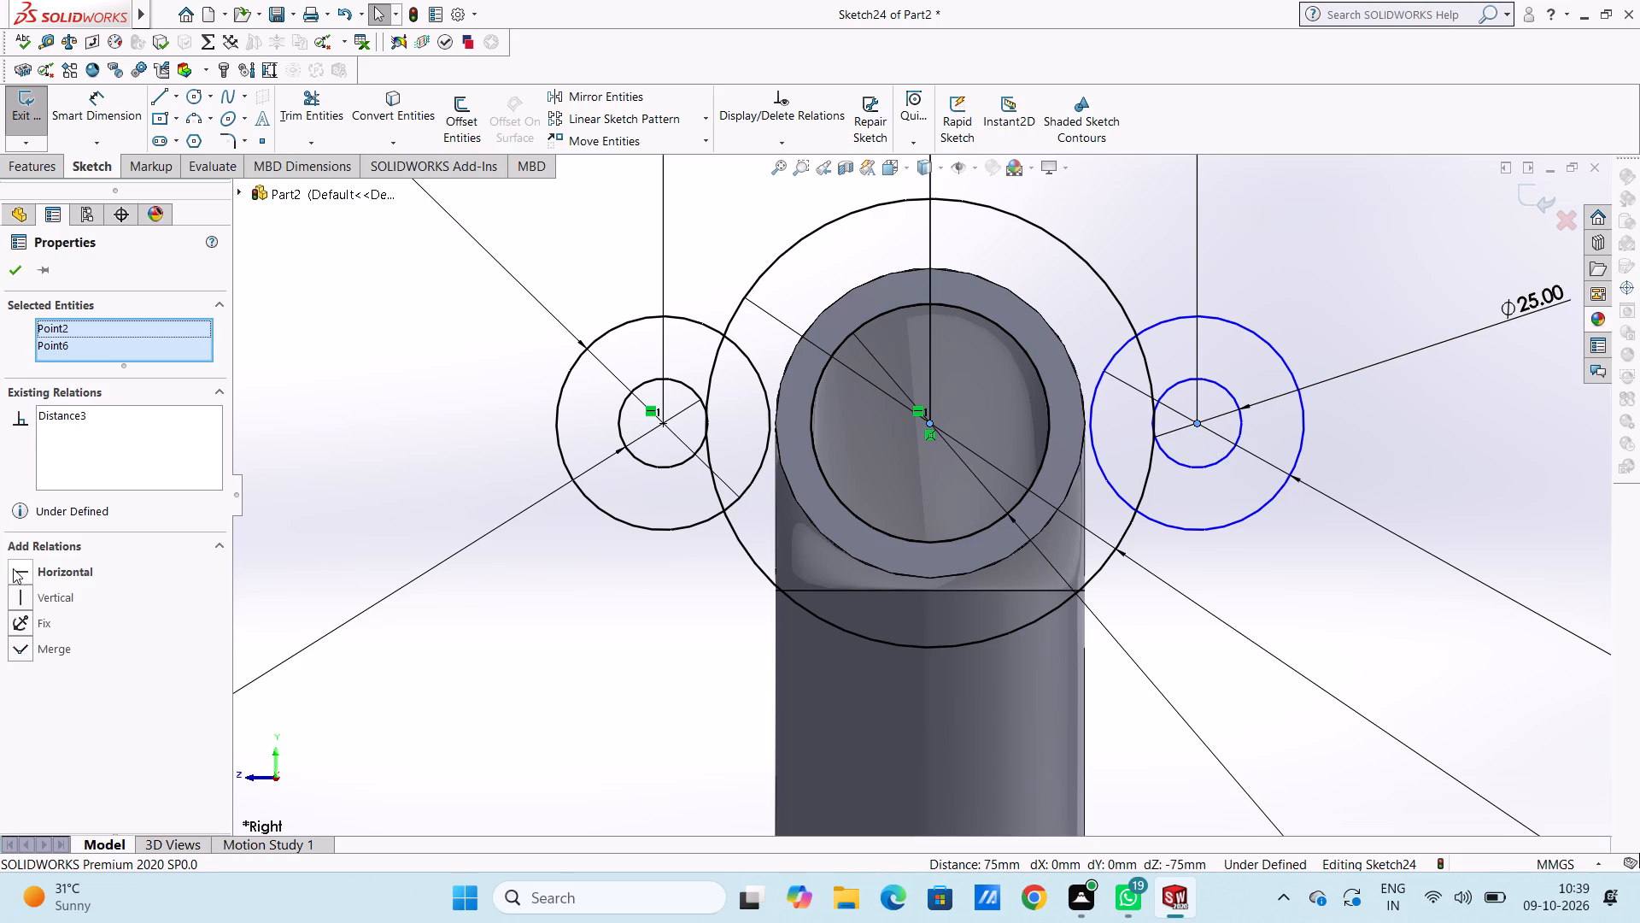
pyautogui.click(18, 572)
pyautogui.click(248, 472)
# Sketch a tangent line about 67 mm long joining the tops of the 126 mm circle and the left 60 mm circle.
pyautogui.scroll(5, 442, 408)
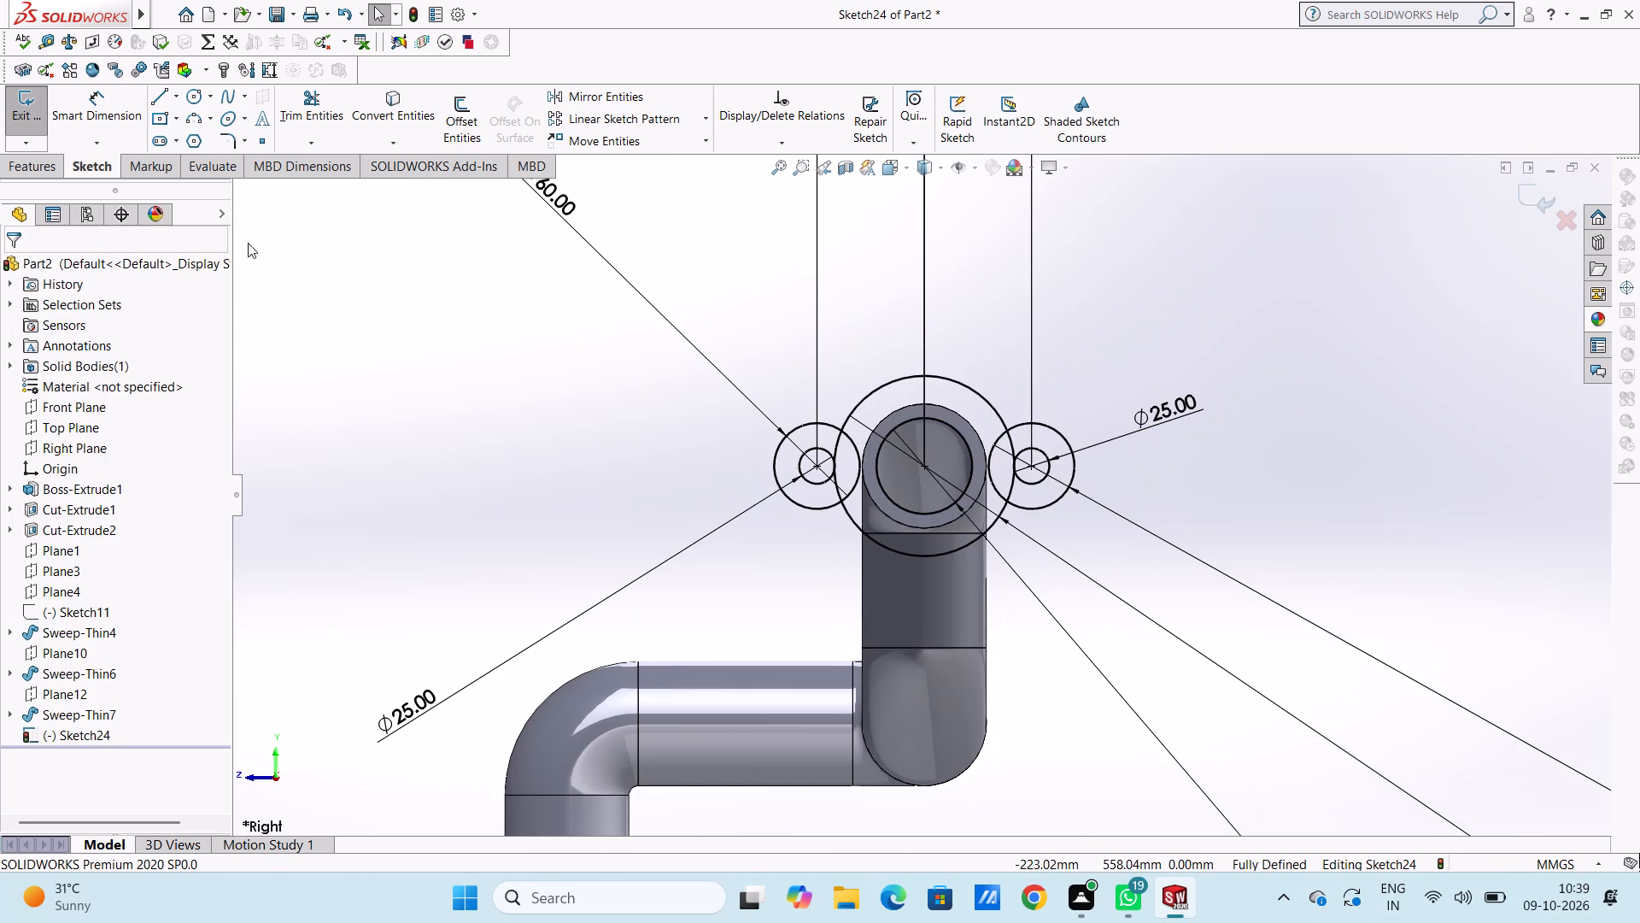
pyautogui.click(162, 103)
pyautogui.scroll(-2, 1004, 443)
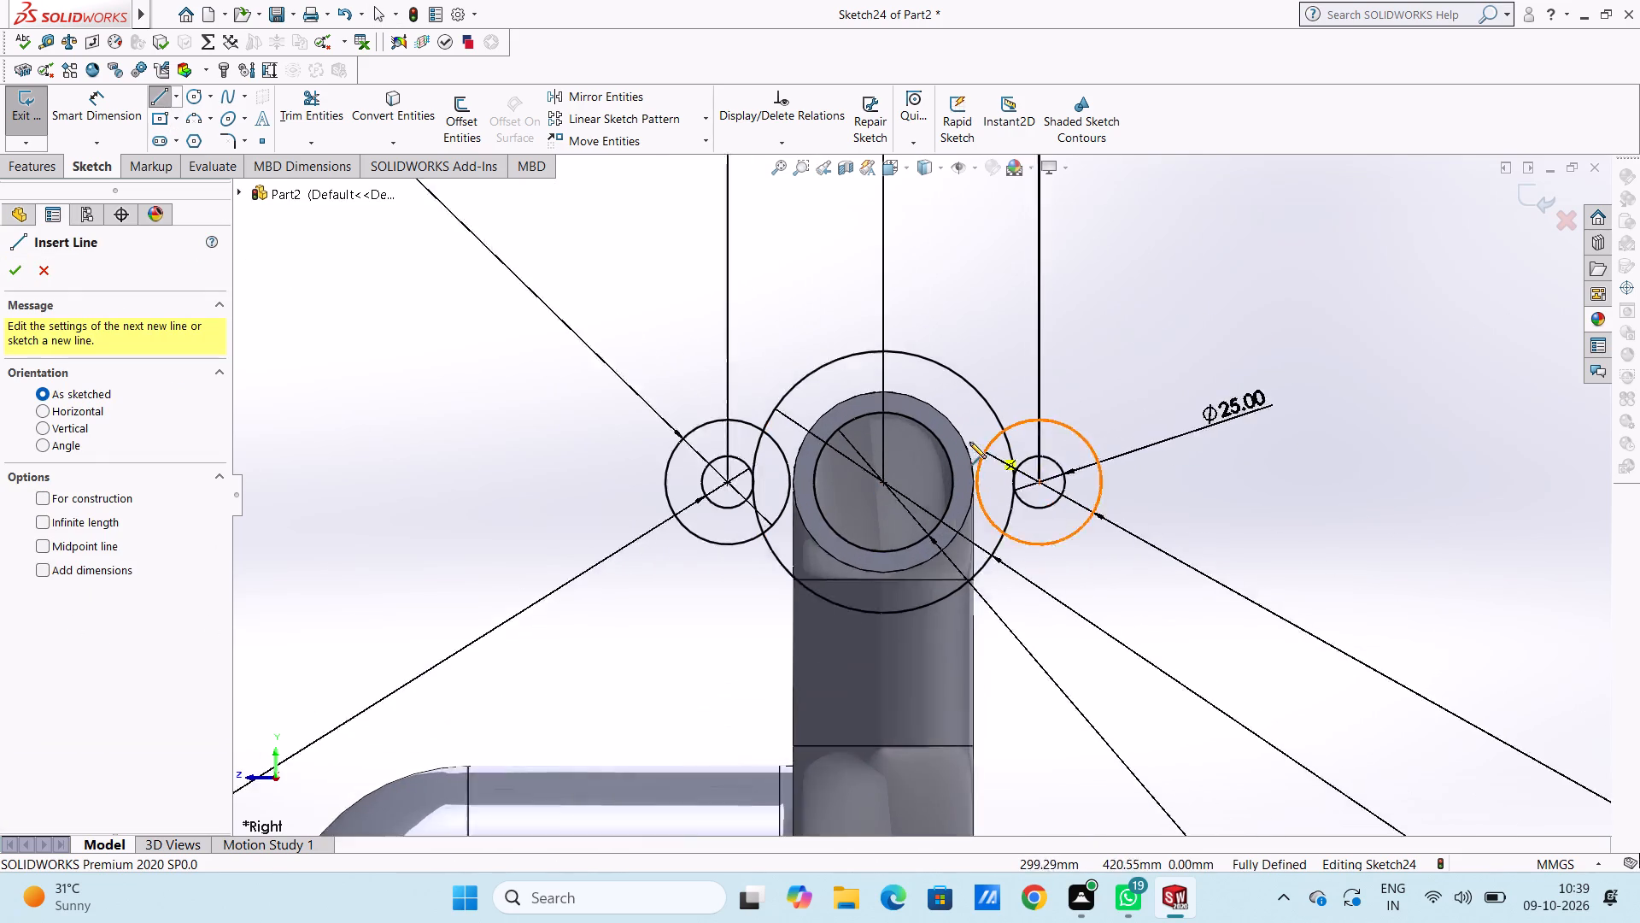
pyautogui.scroll(-1, 969, 442)
pyautogui.scroll(-3, 868, 397)
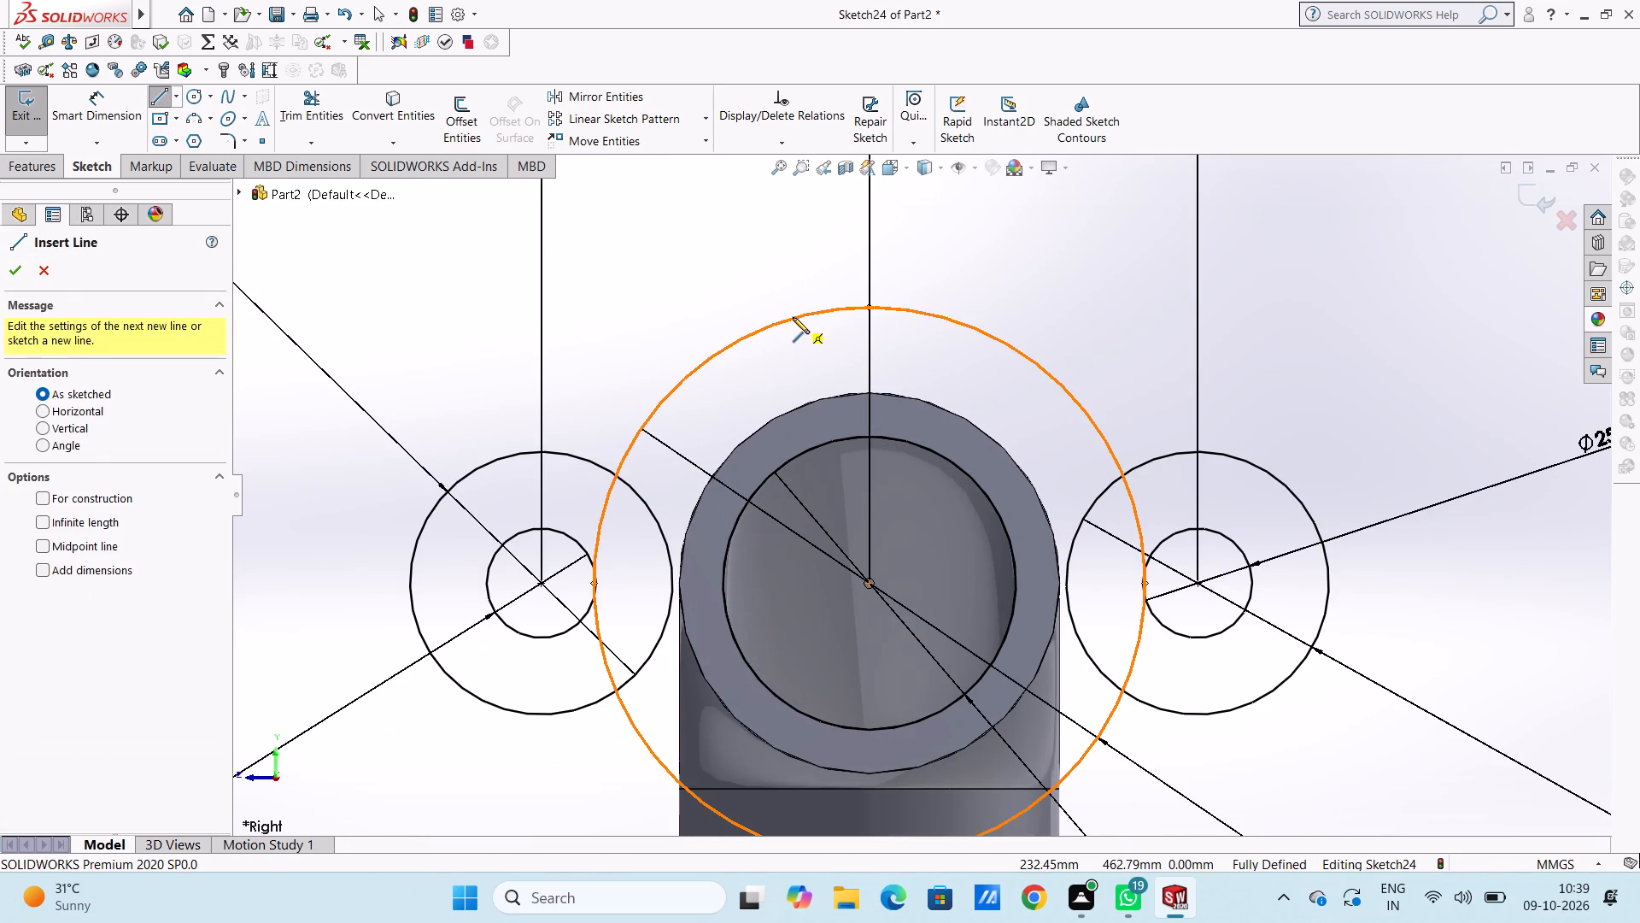
pyautogui.click(786, 322)
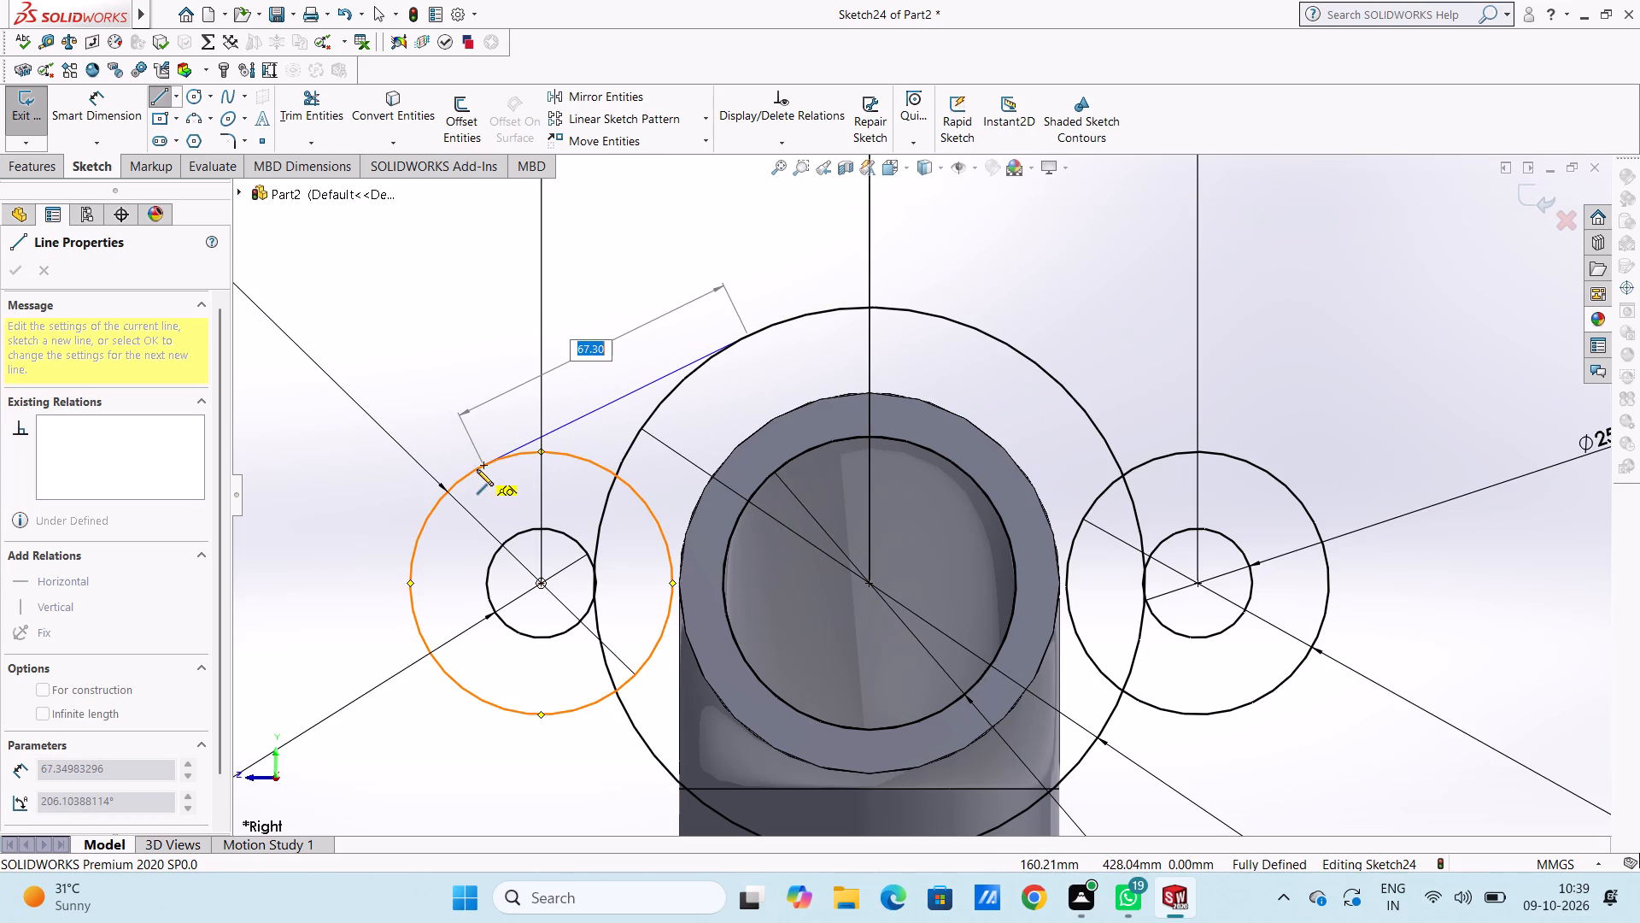
pyautogui.click(481, 467)
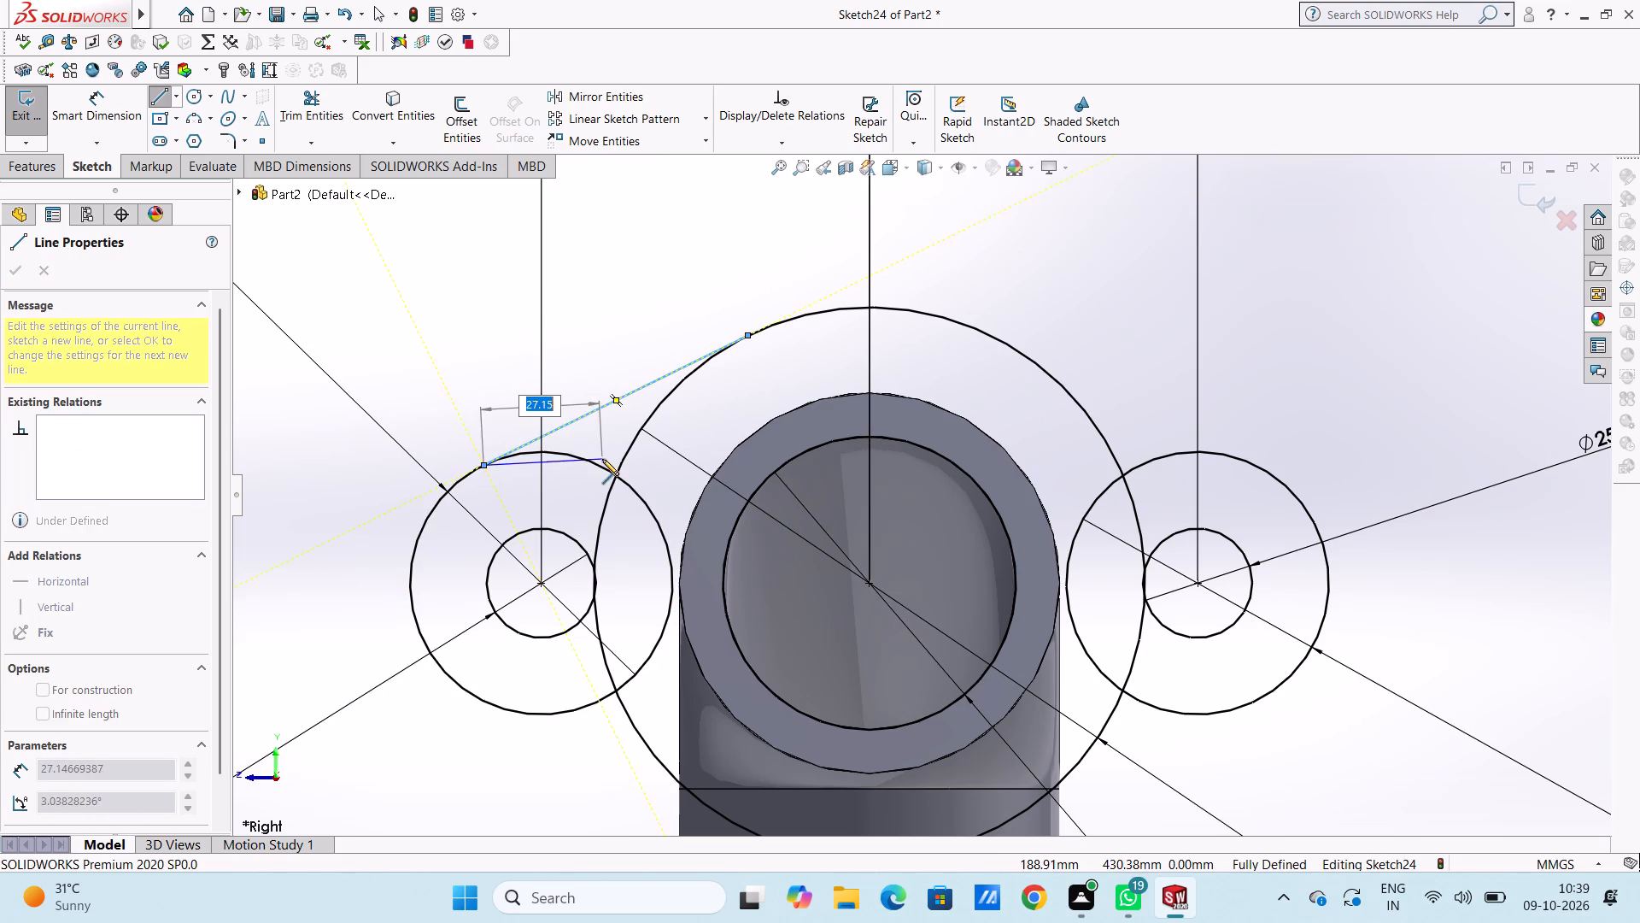
pyautogui.rightClick(600, 444)
pyautogui.click(638, 450)
pyautogui.click(471, 356)
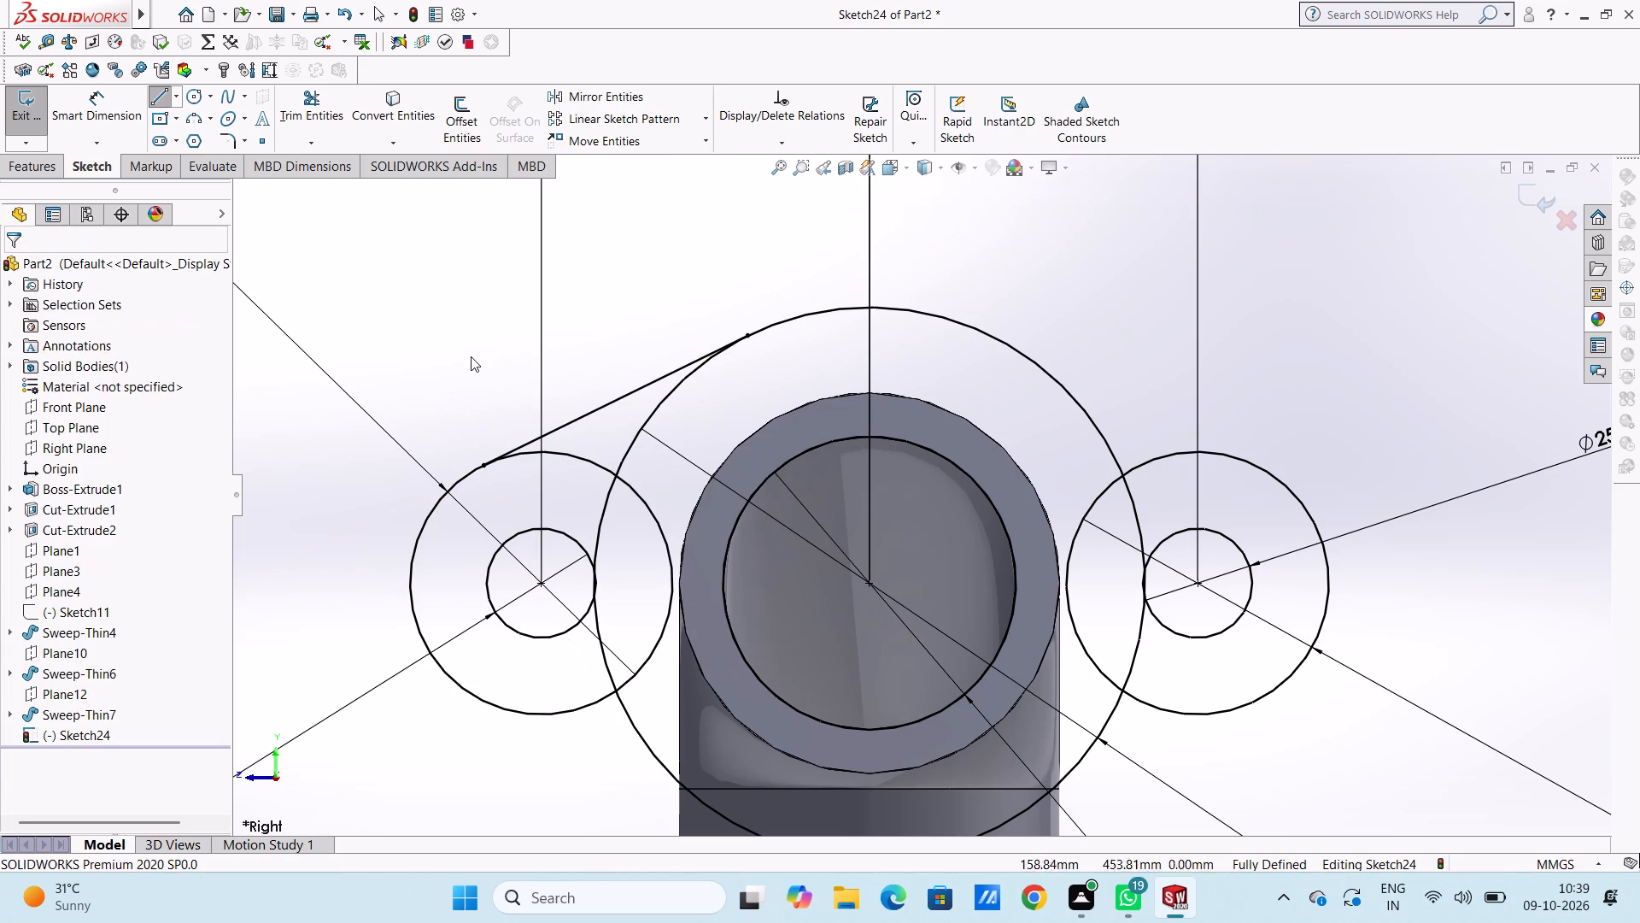
# Sketch a line about 69 mm long joining the undersides of the left 60 mm circle and the 126 mm circle.
pyautogui.click(155, 96)
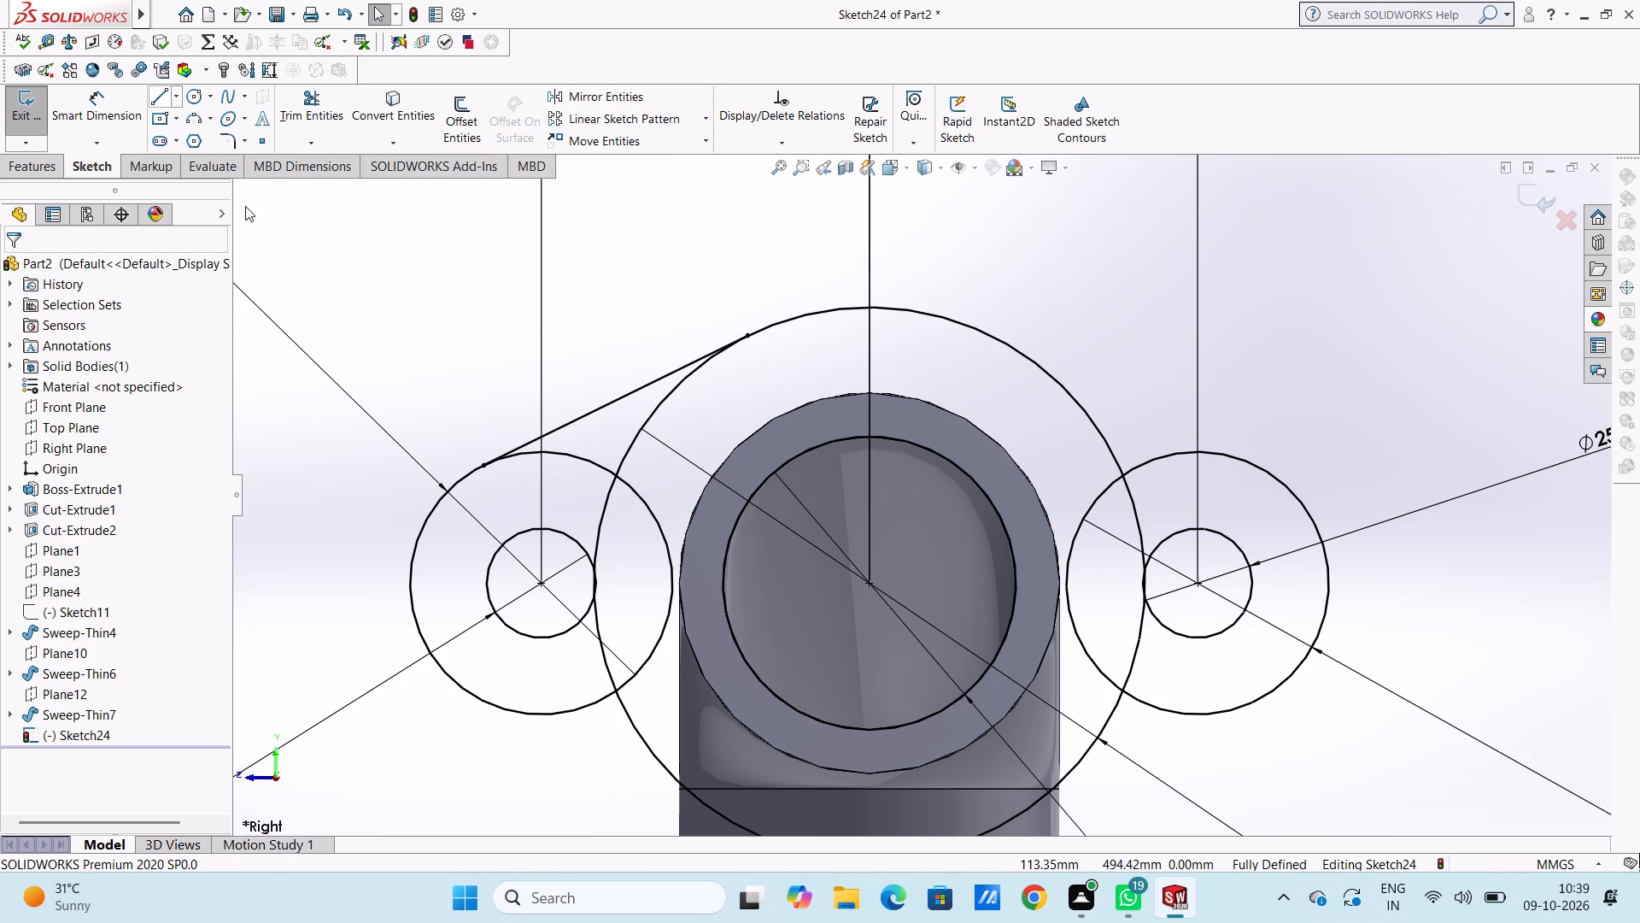
pyautogui.click(483, 702)
pyautogui.scroll(4, 577, 737)
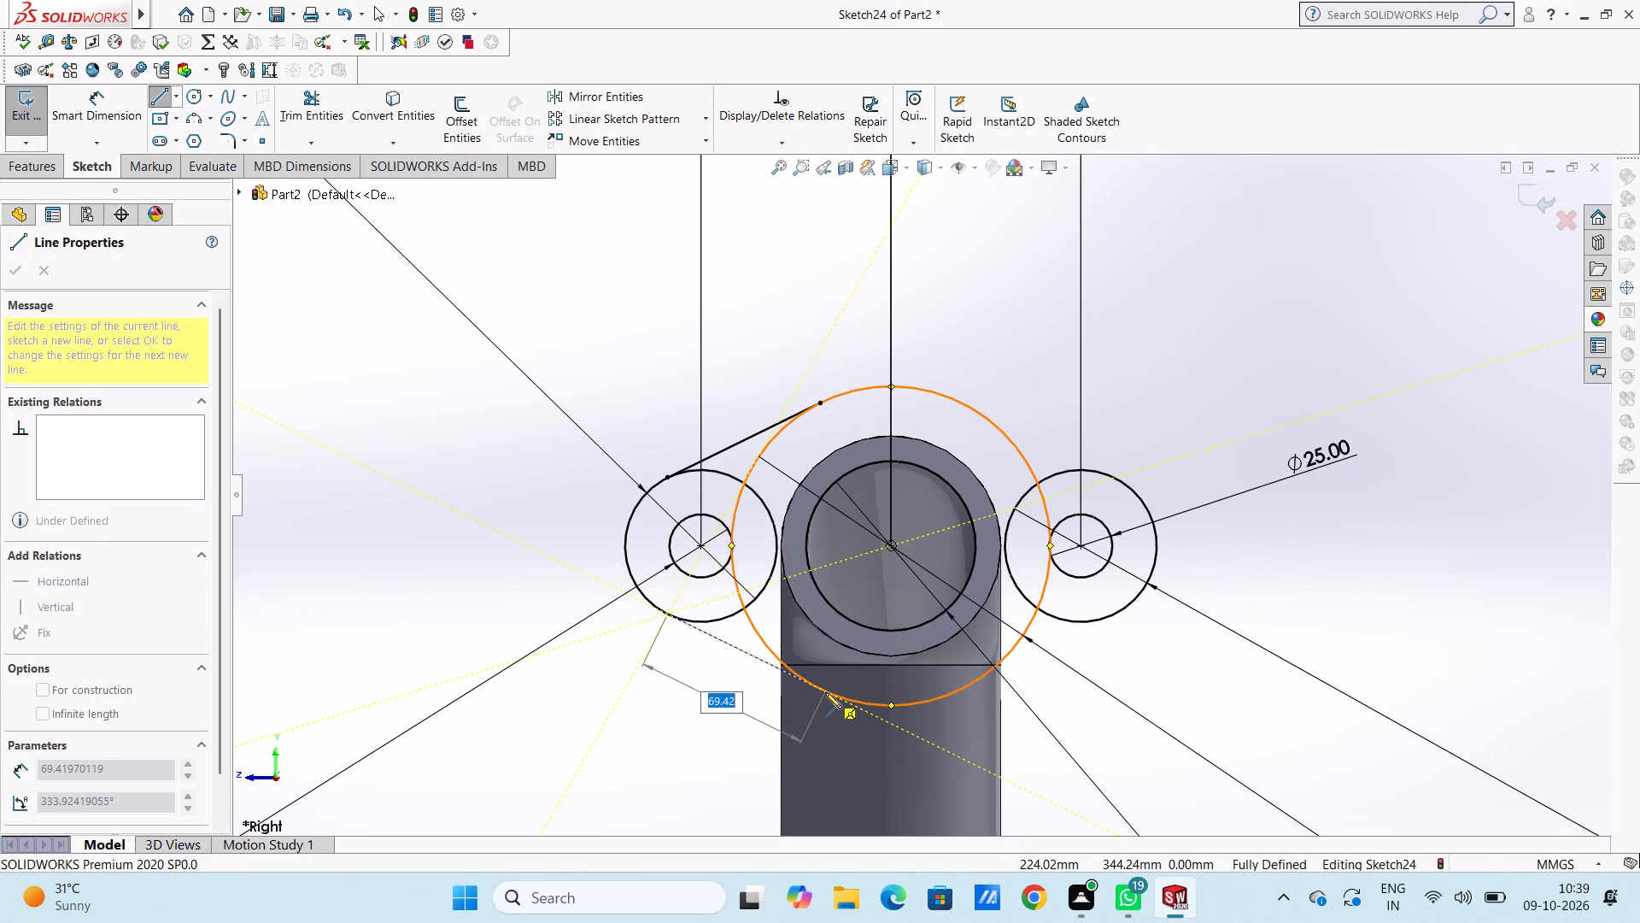
pyautogui.click(825, 692)
pyautogui.rightClick(579, 700)
pyautogui.click(609, 711)
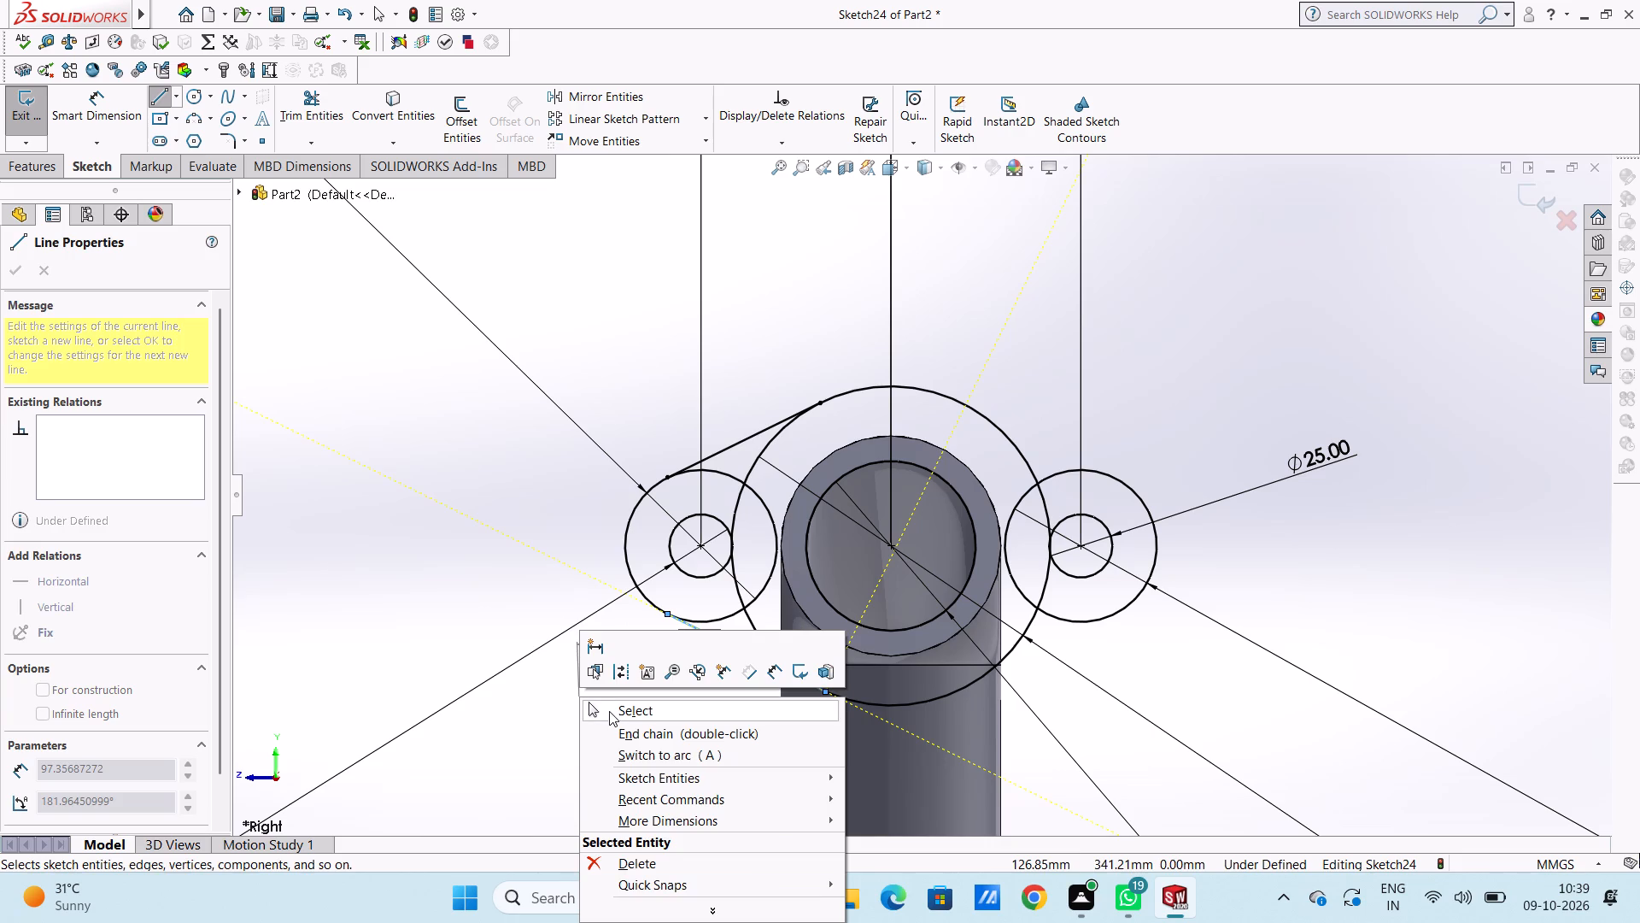
pyautogui.click(506, 560)
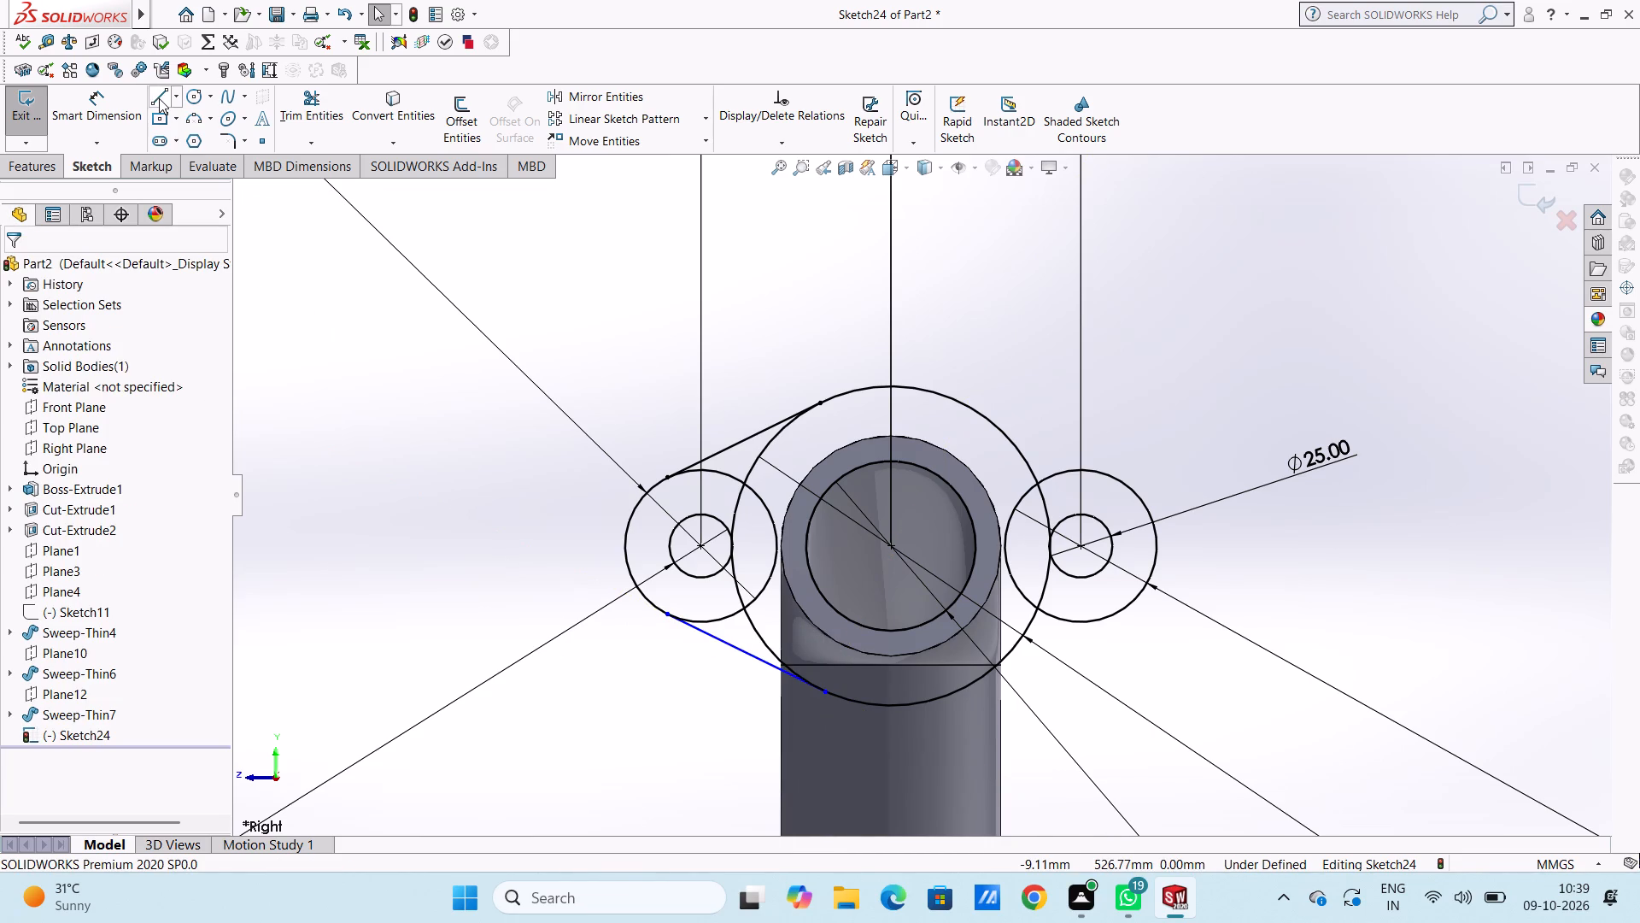
# Sketch a line joining the top of the 126 mm circle to the top of the right 60 mm circle.
pyautogui.click(160, 100)
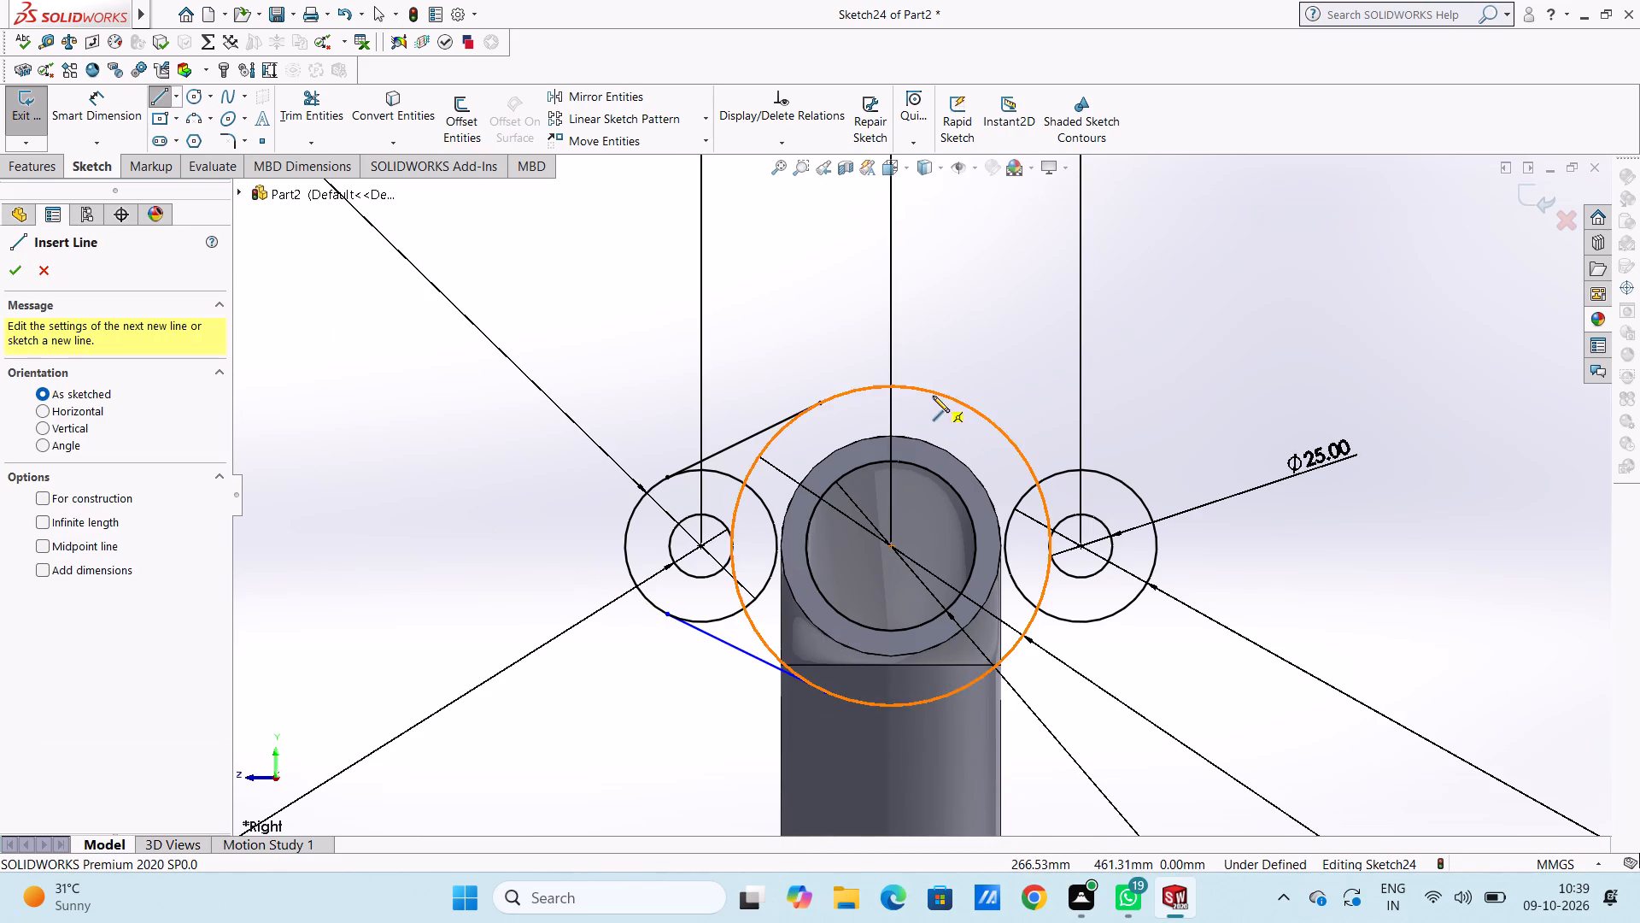
pyautogui.click(960, 405)
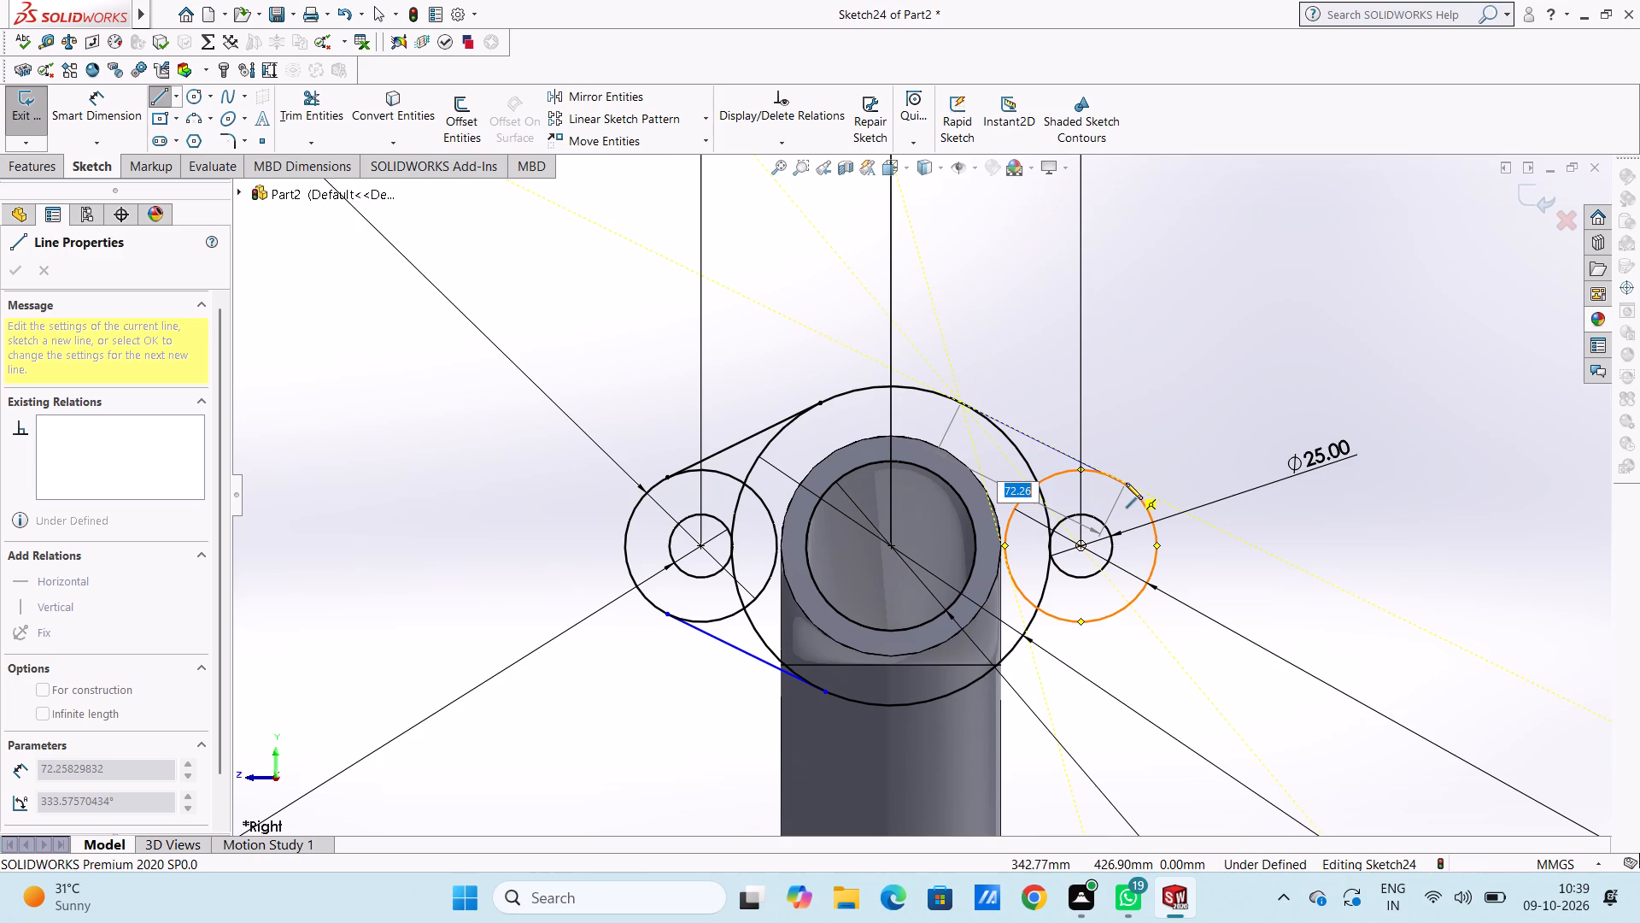
pyautogui.click(1121, 481)
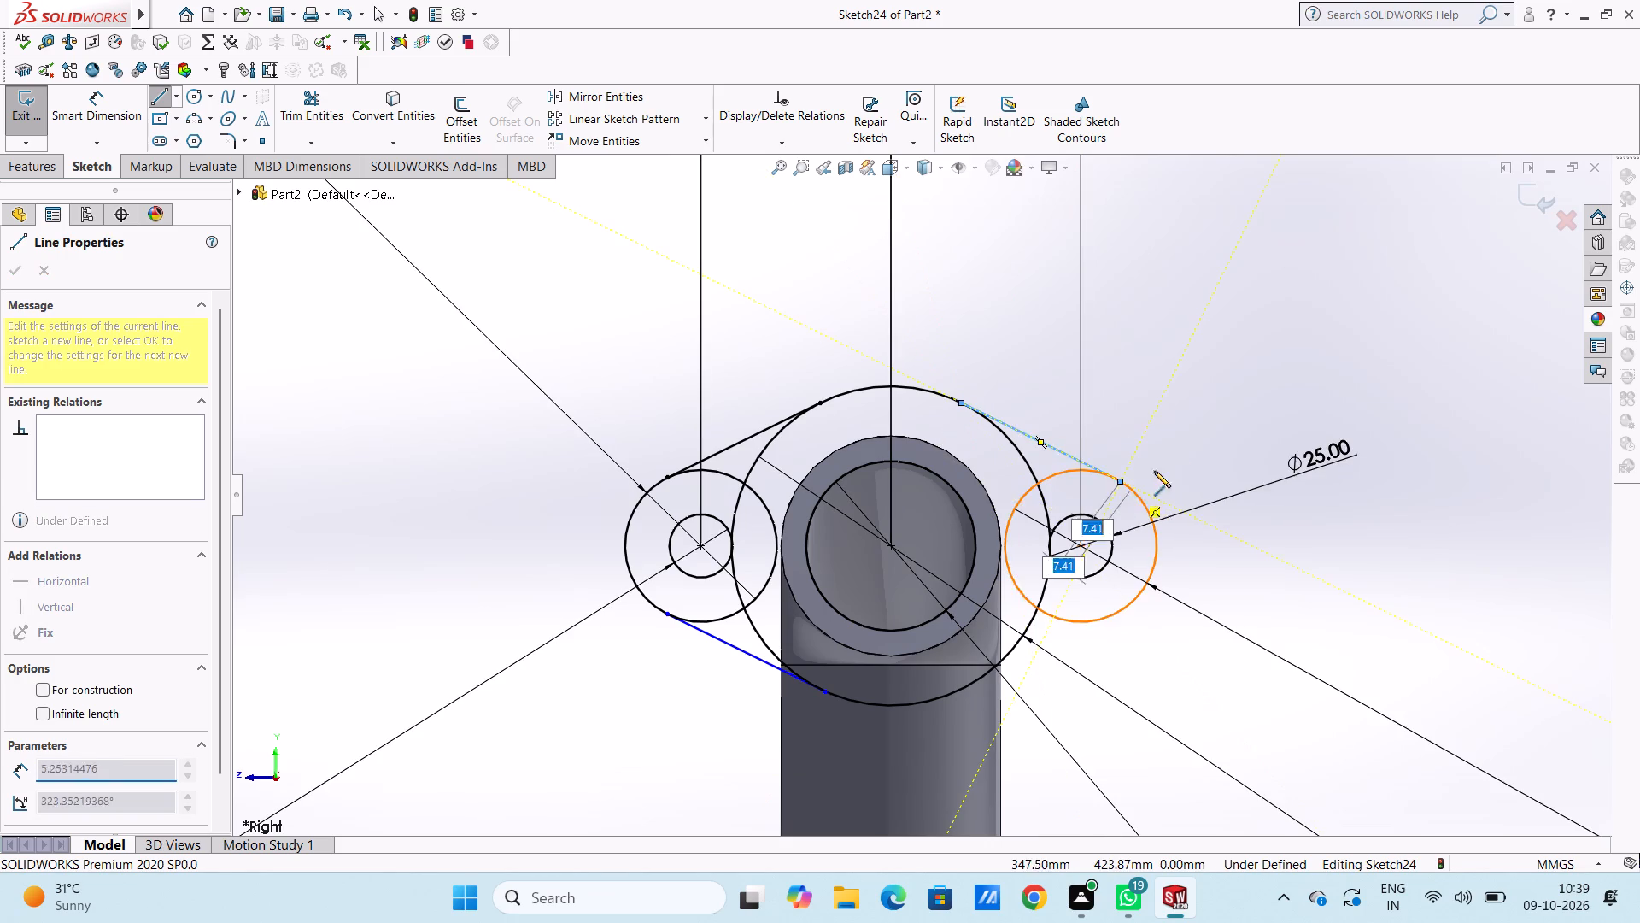
pyautogui.rightClick(1191, 414)
pyautogui.click(1214, 430)
pyautogui.click(1030, 379)
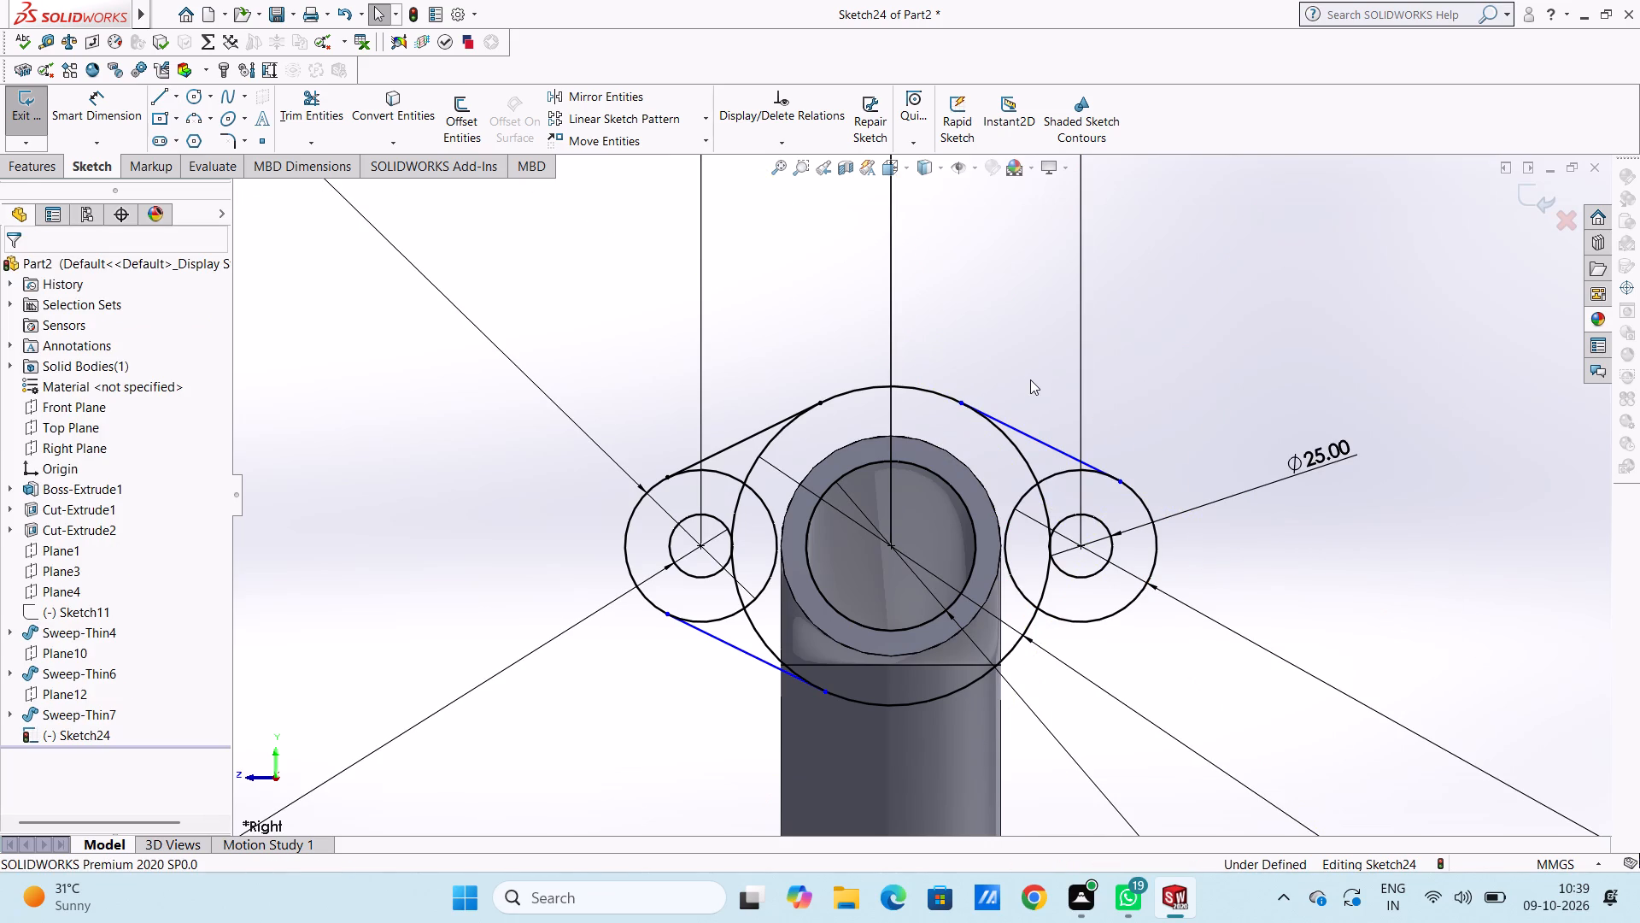
# Sketch a line joining the underside of the 126 mm circle to the underside of the right 60 mm circle.
pyautogui.click(159, 105)
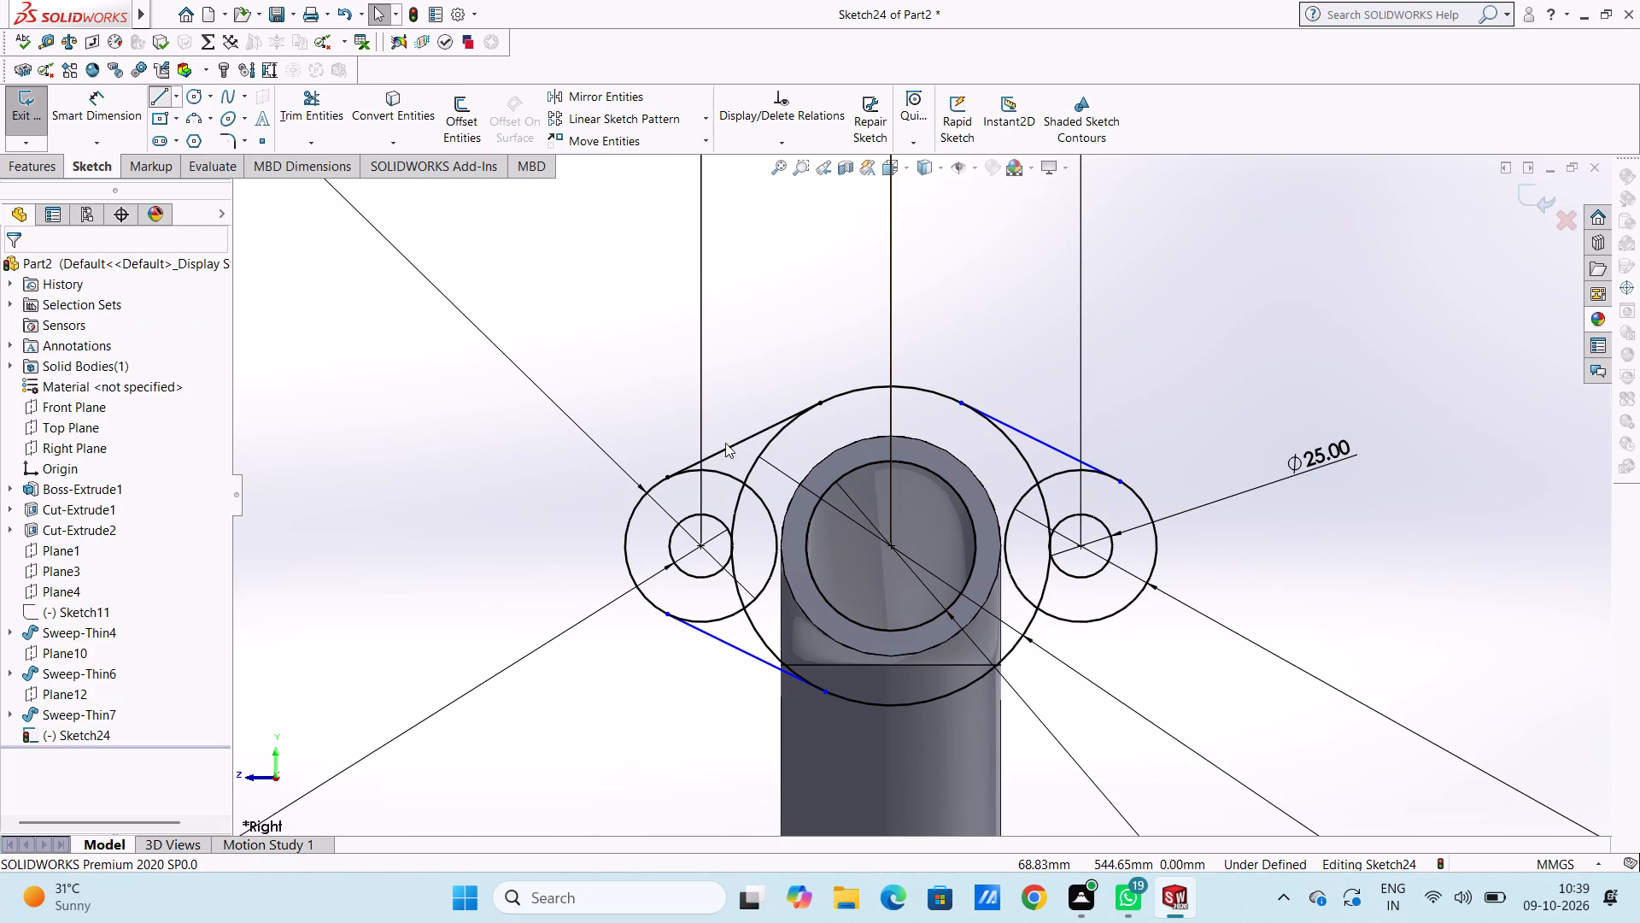
pyautogui.click(956, 691)
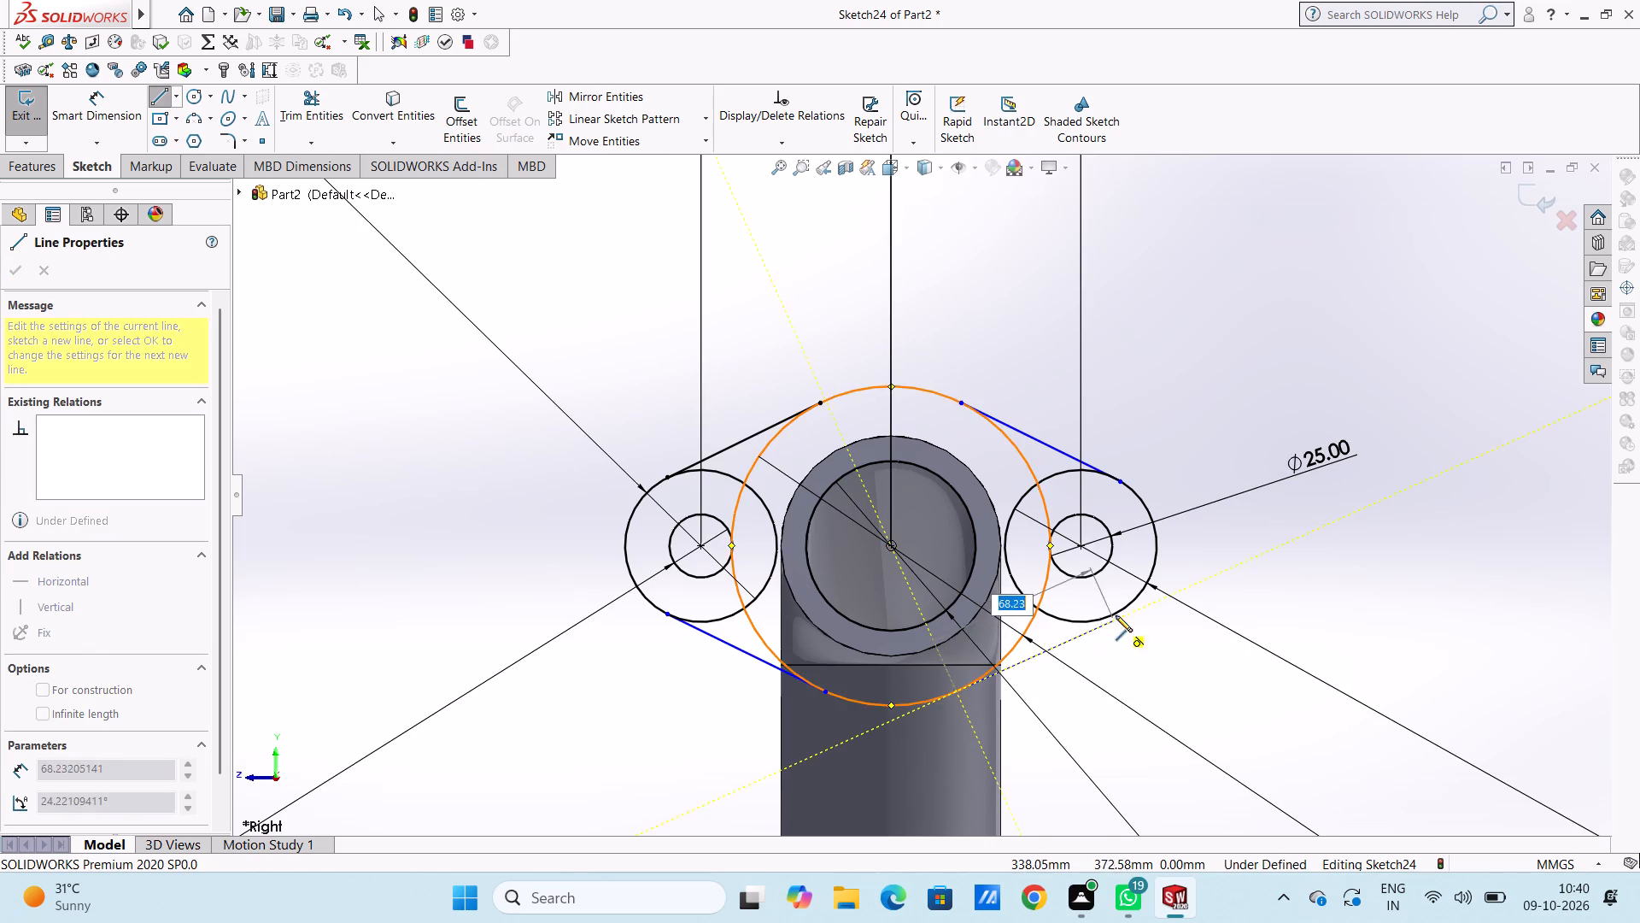
pyautogui.click(1122, 611)
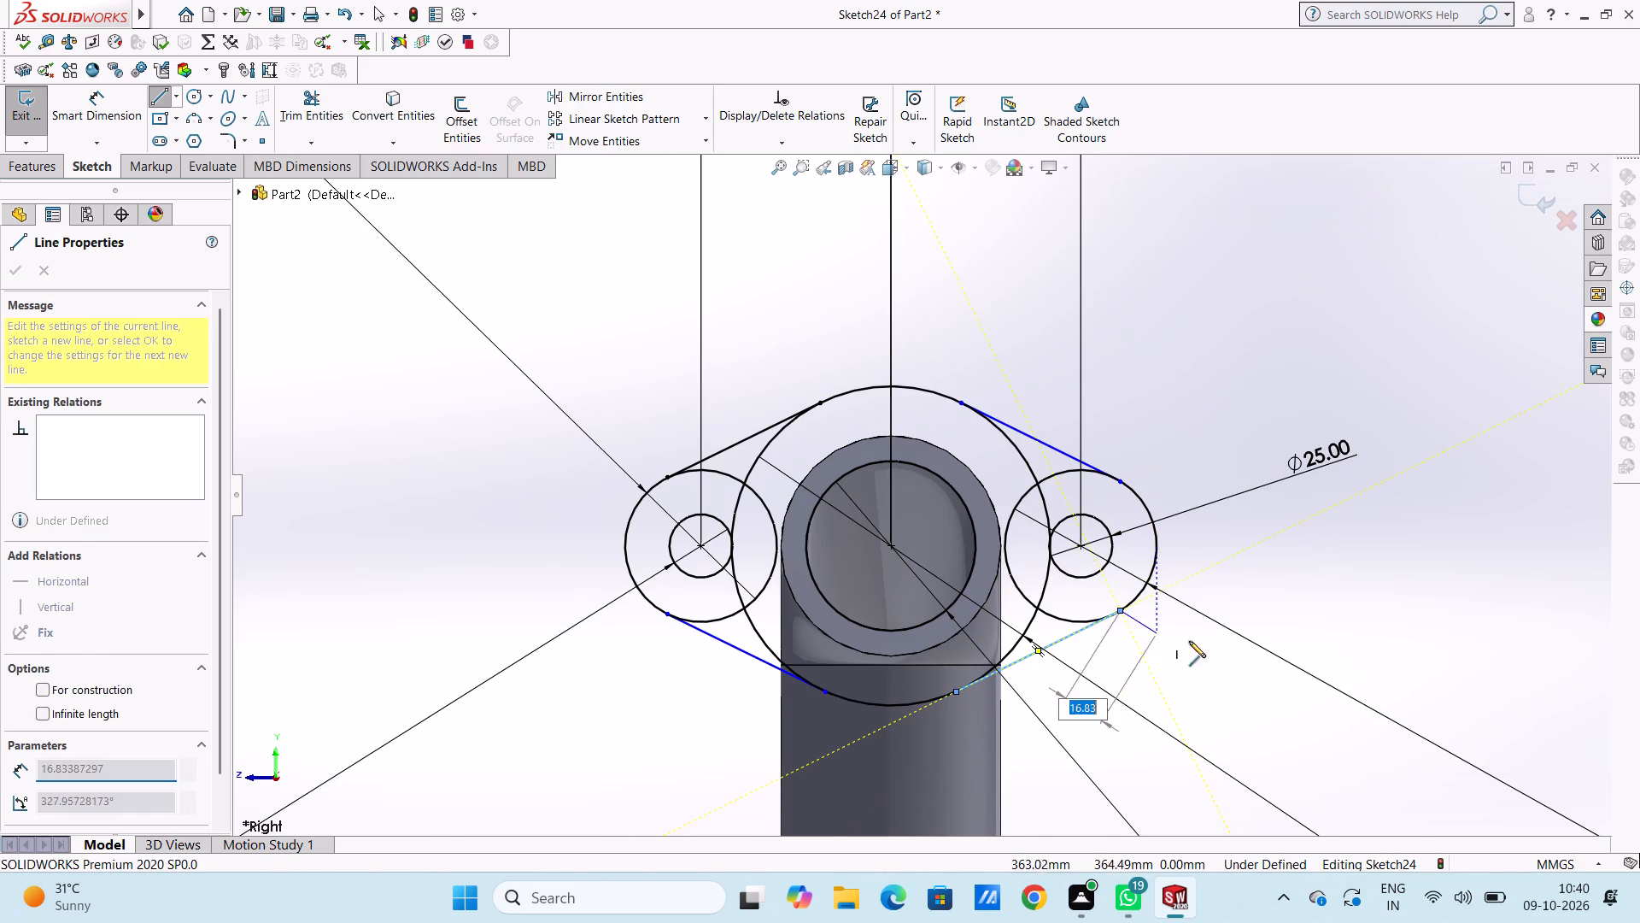
pyautogui.rightClick(1247, 654)
pyautogui.click(1263, 673)
pyautogui.click(1278, 622)
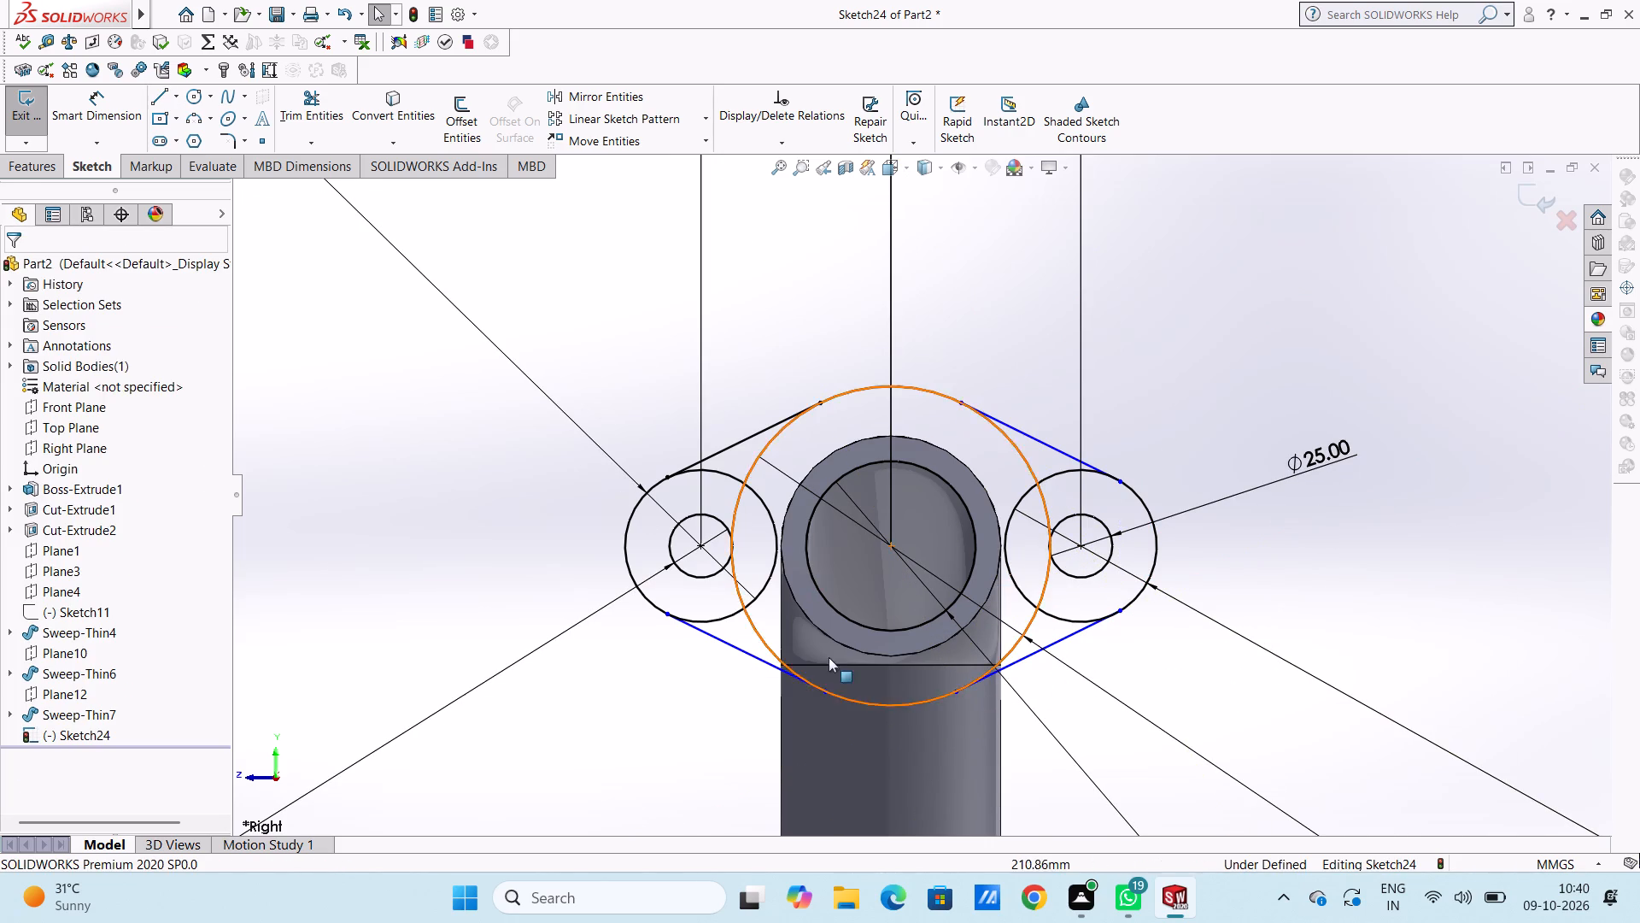
# Make the lower-left connecting line tangent to the left 60 mm circle.
pyautogui.scroll(-5, 852, 667)
pyautogui.click(600, 548)
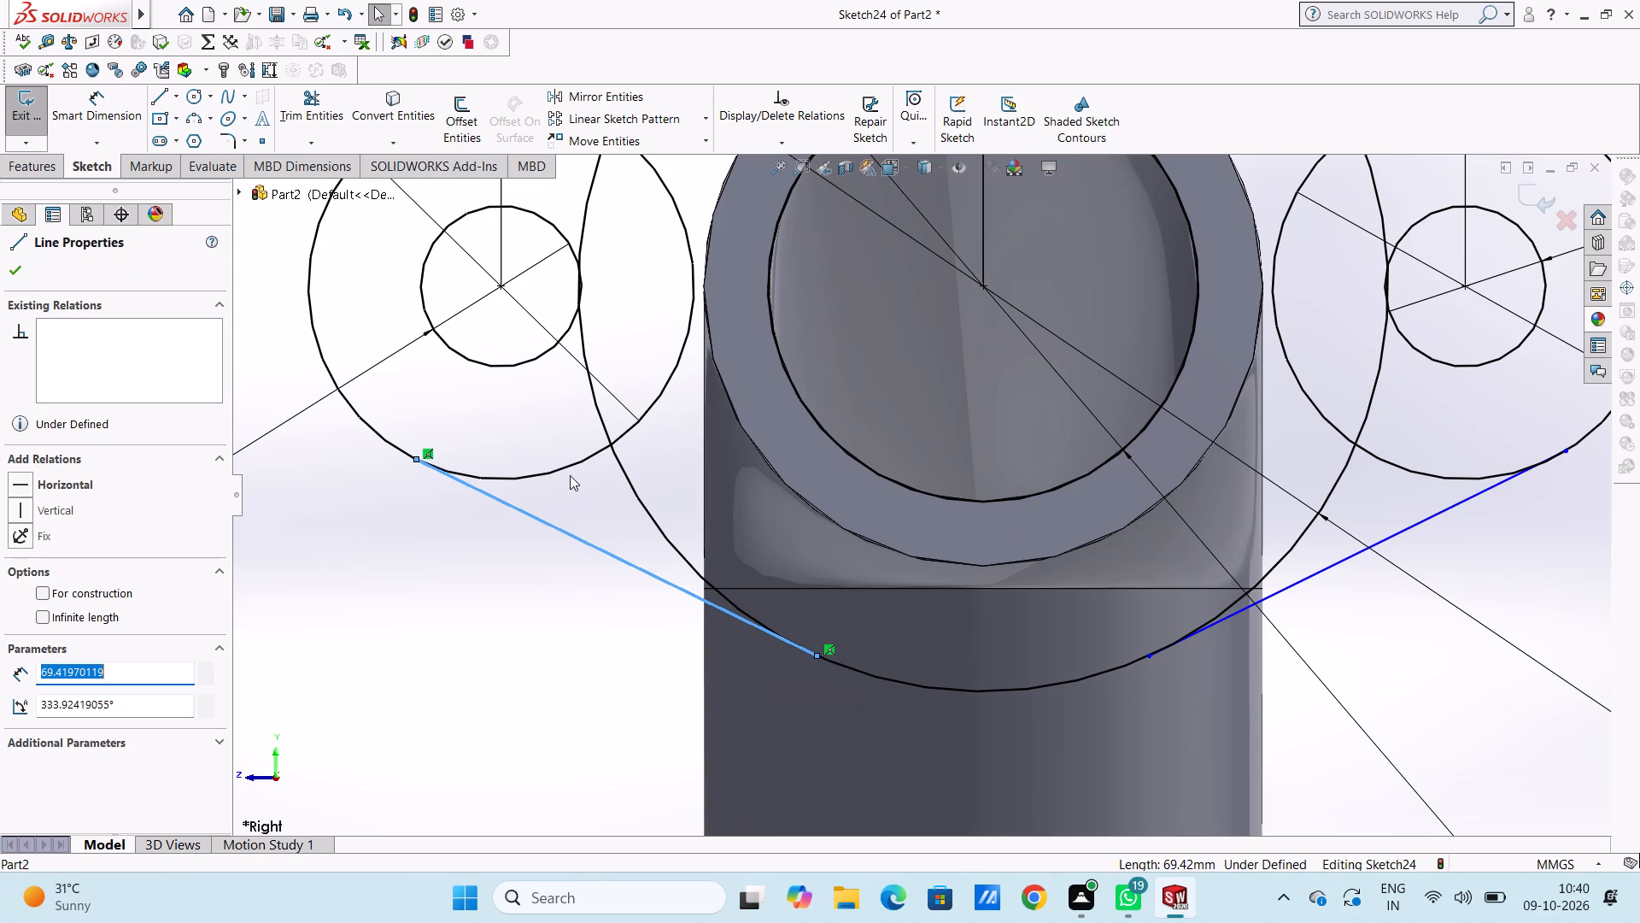
pyautogui.keyDown('ctrl'); pyautogui.click(567, 469); pyautogui.keyUp('ctrl')
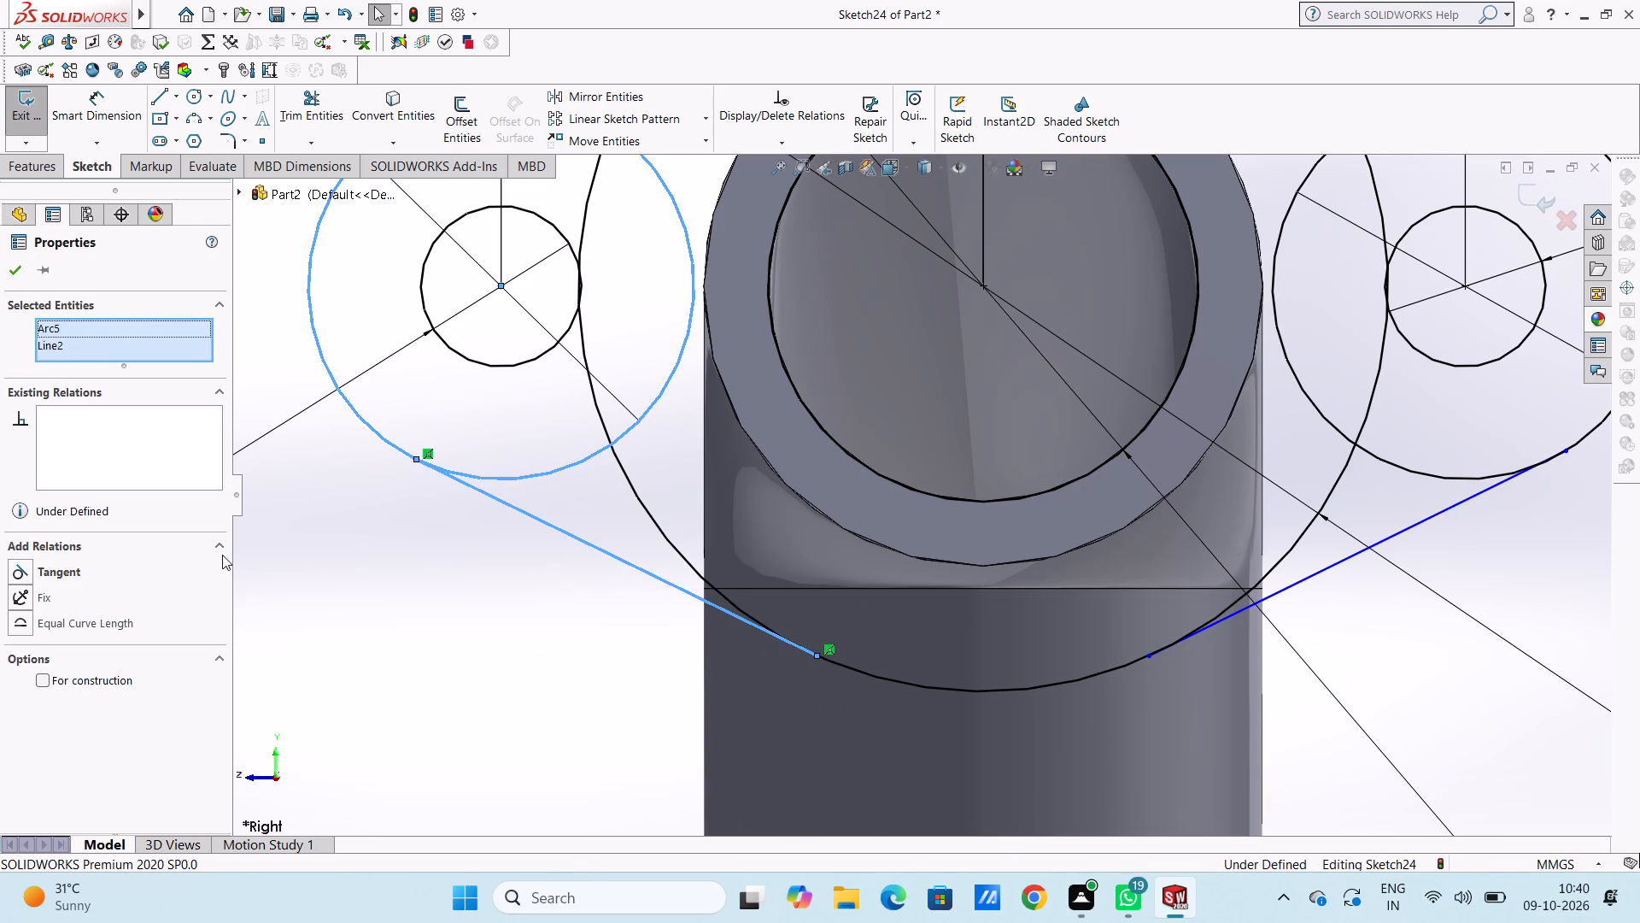
pyautogui.click(27, 568)
pyautogui.click(360, 591)
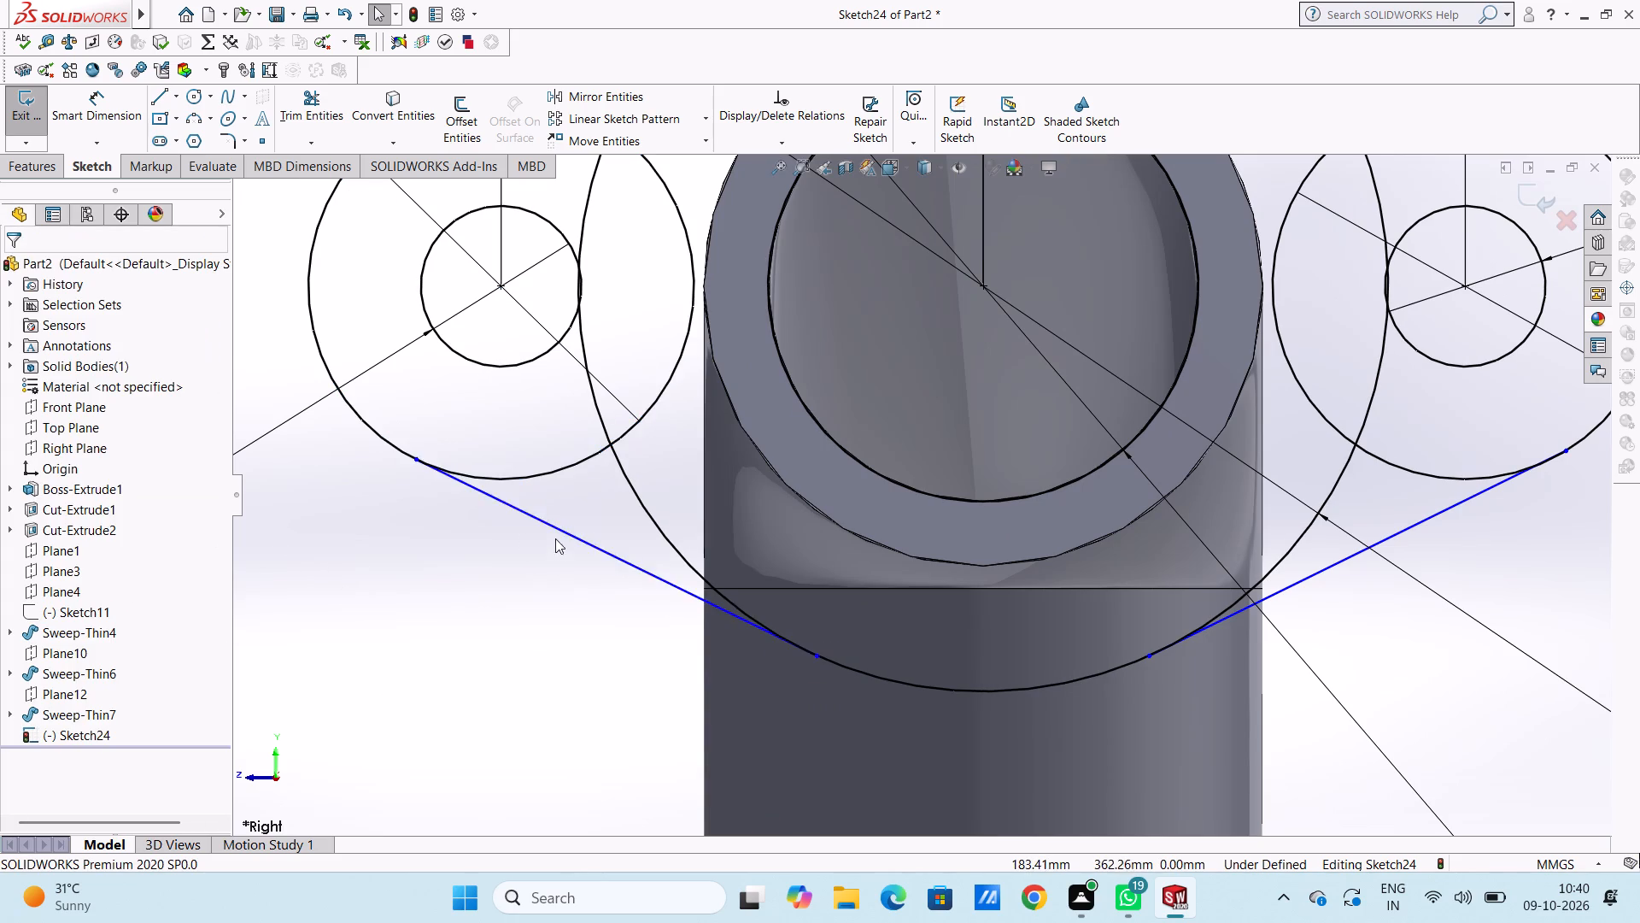
# Make the lower-left connecting line tangent to the 126 mm circle.
pyautogui.click(564, 532)
pyautogui.keyDown('ctrl'); pyautogui.click(649, 504); pyautogui.keyUp('ctrl')
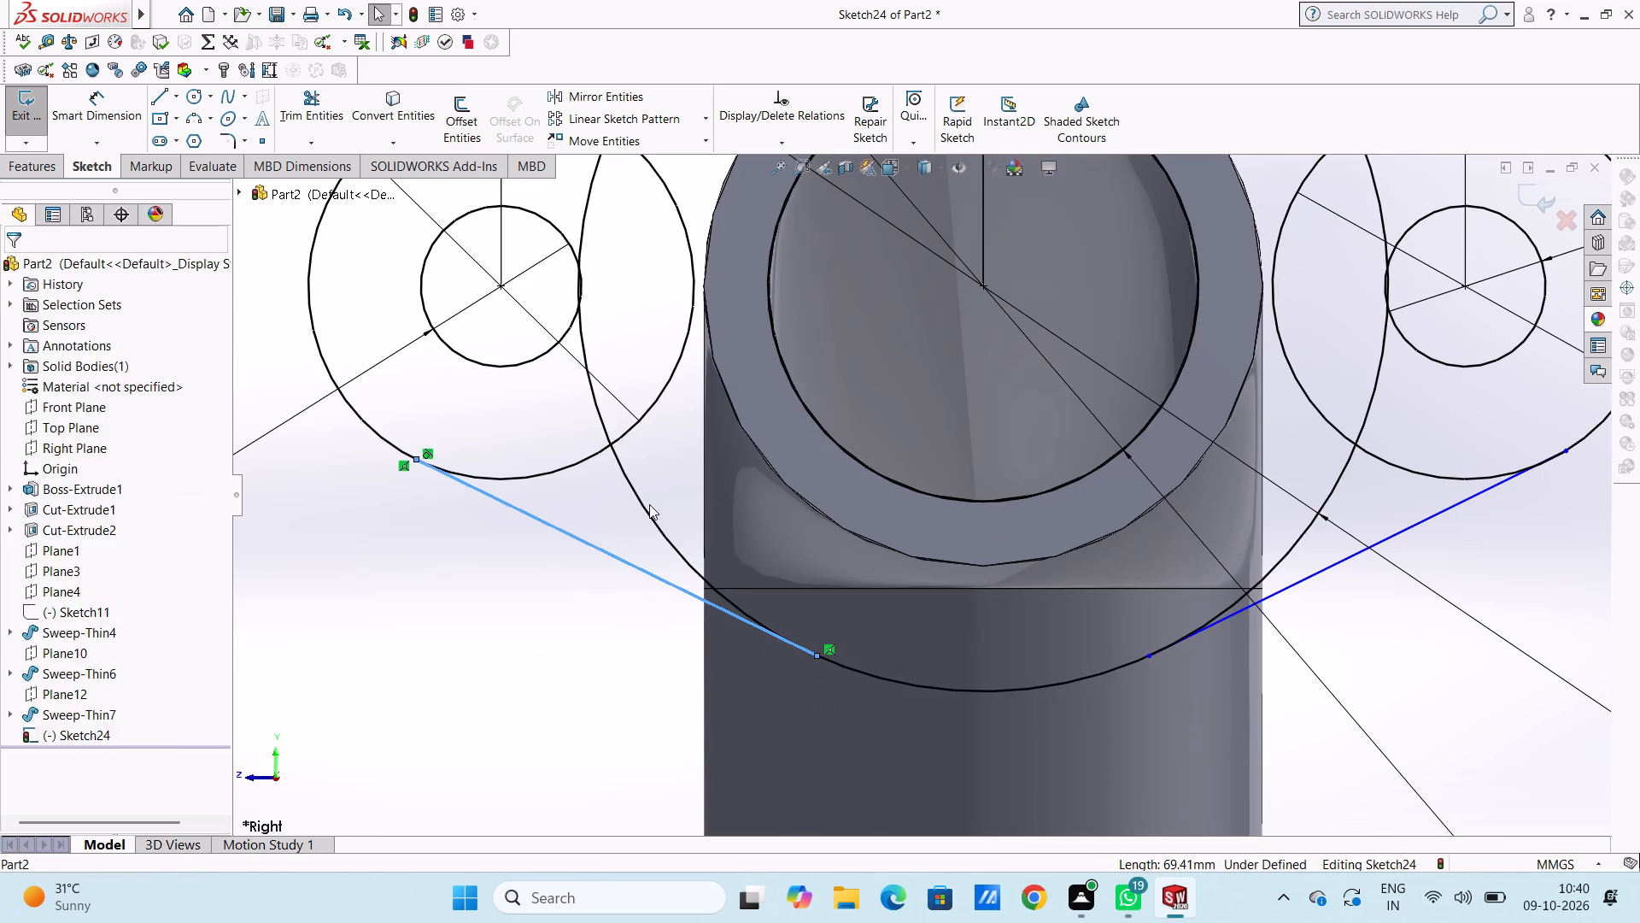
pyautogui.keyDown('ctrl'); pyautogui.click(648, 511); pyautogui.keyUp('ctrl')
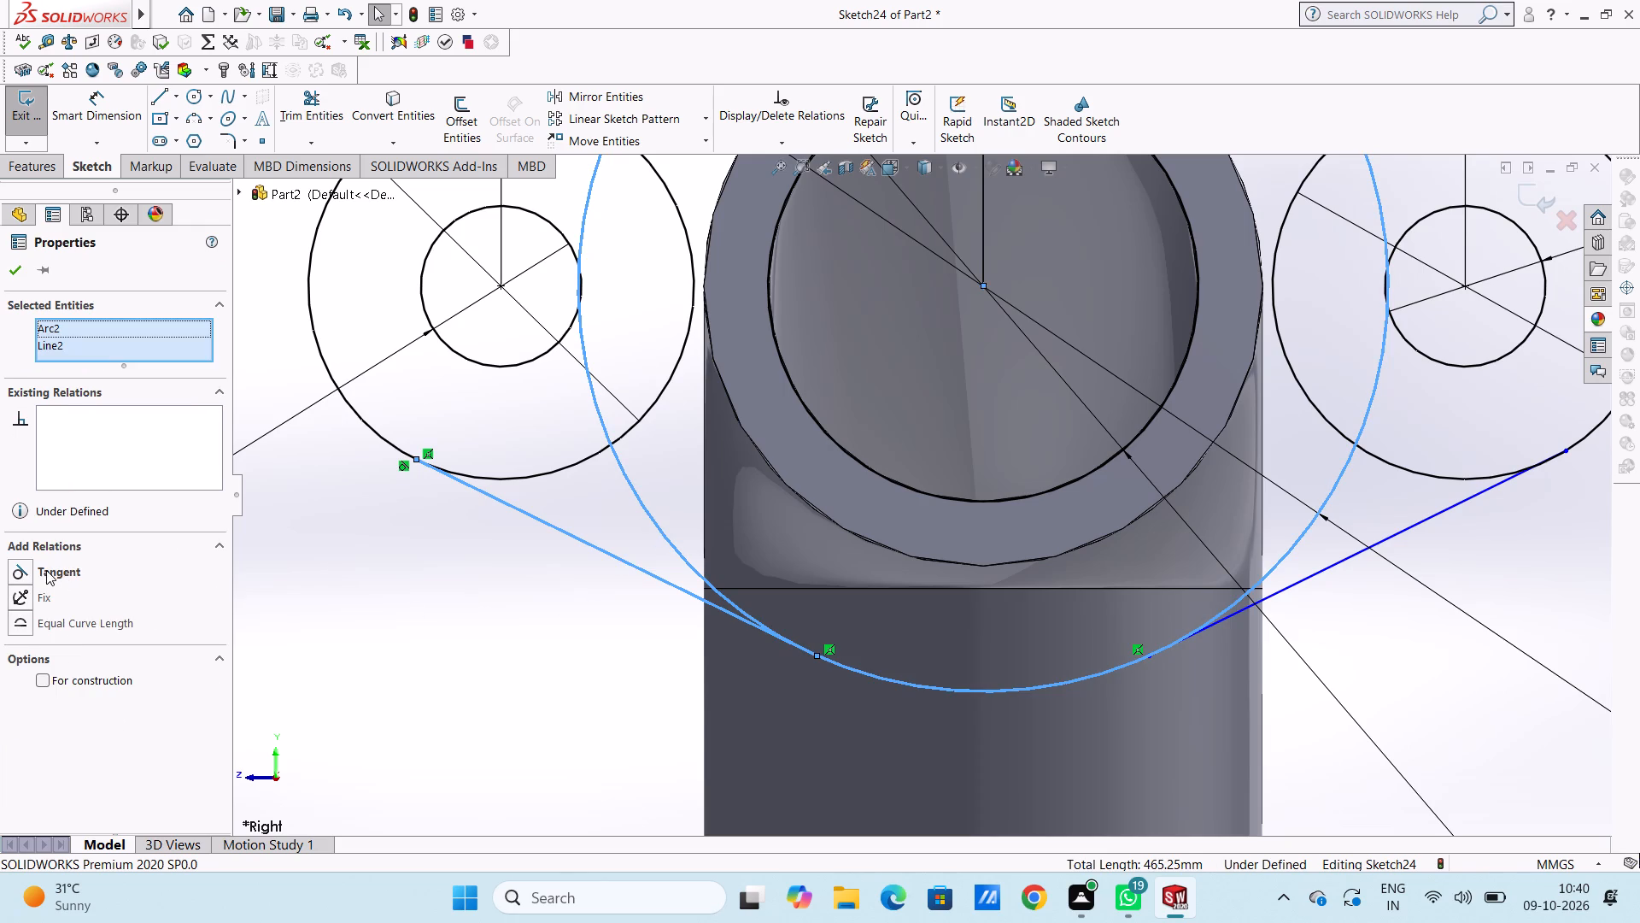
pyautogui.click(26, 573)
pyautogui.click(440, 575)
# Make the lower-right connecting line tangent to both the right 60 mm circle and the 126 mm circle.
pyautogui.scroll(4, 448, 579)
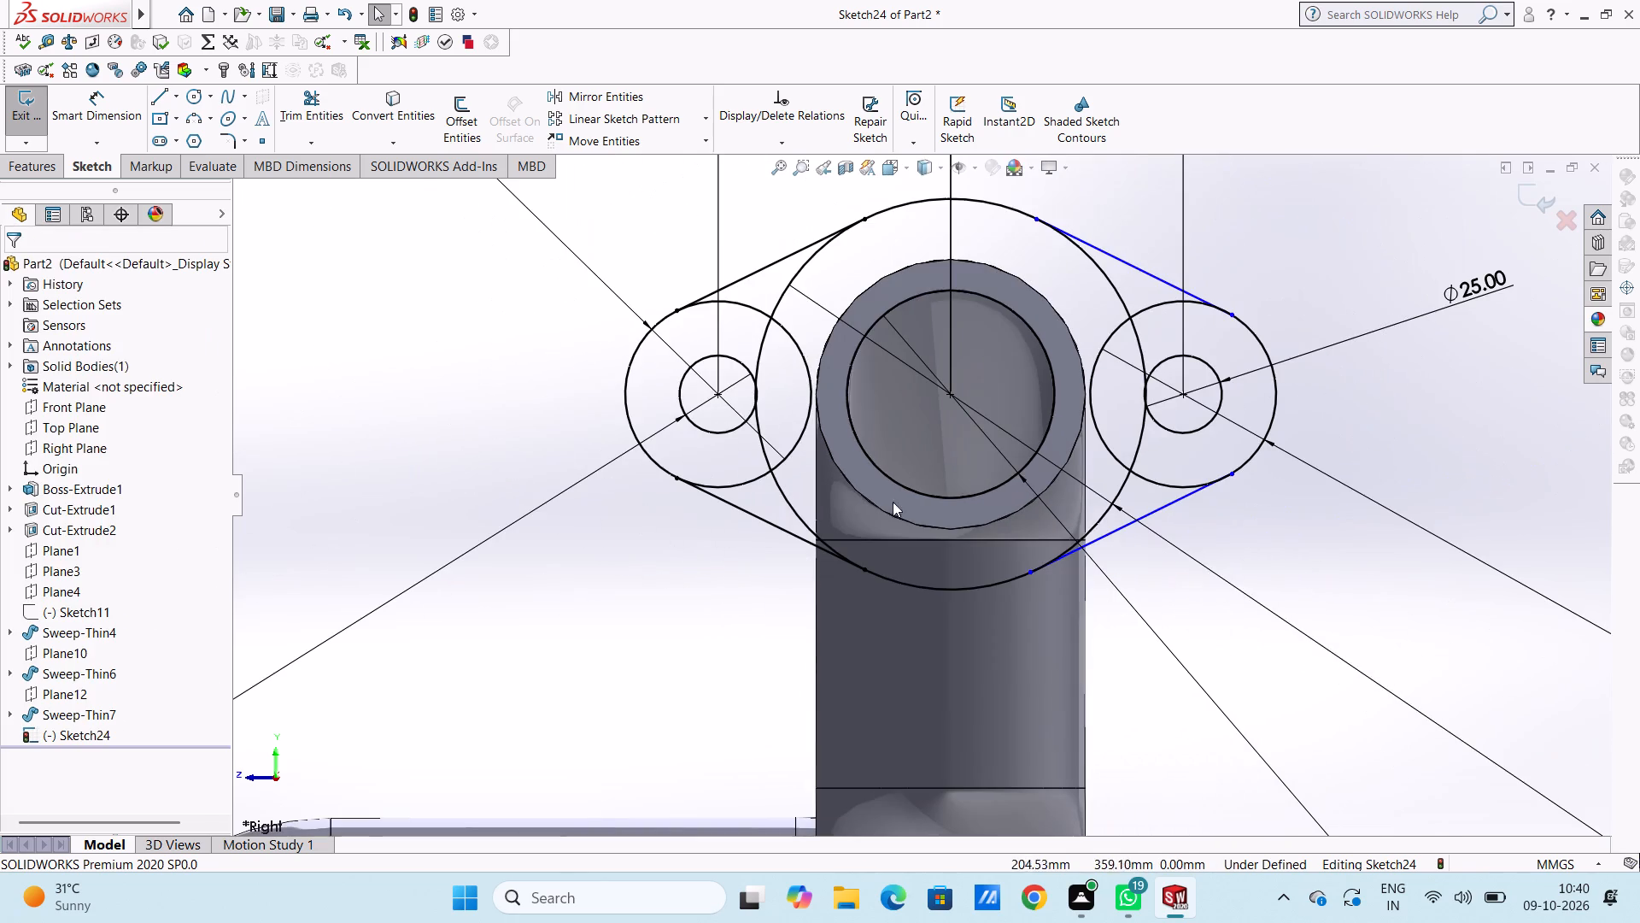
pyautogui.scroll(-4, 1141, 501)
pyautogui.click(1126, 499)
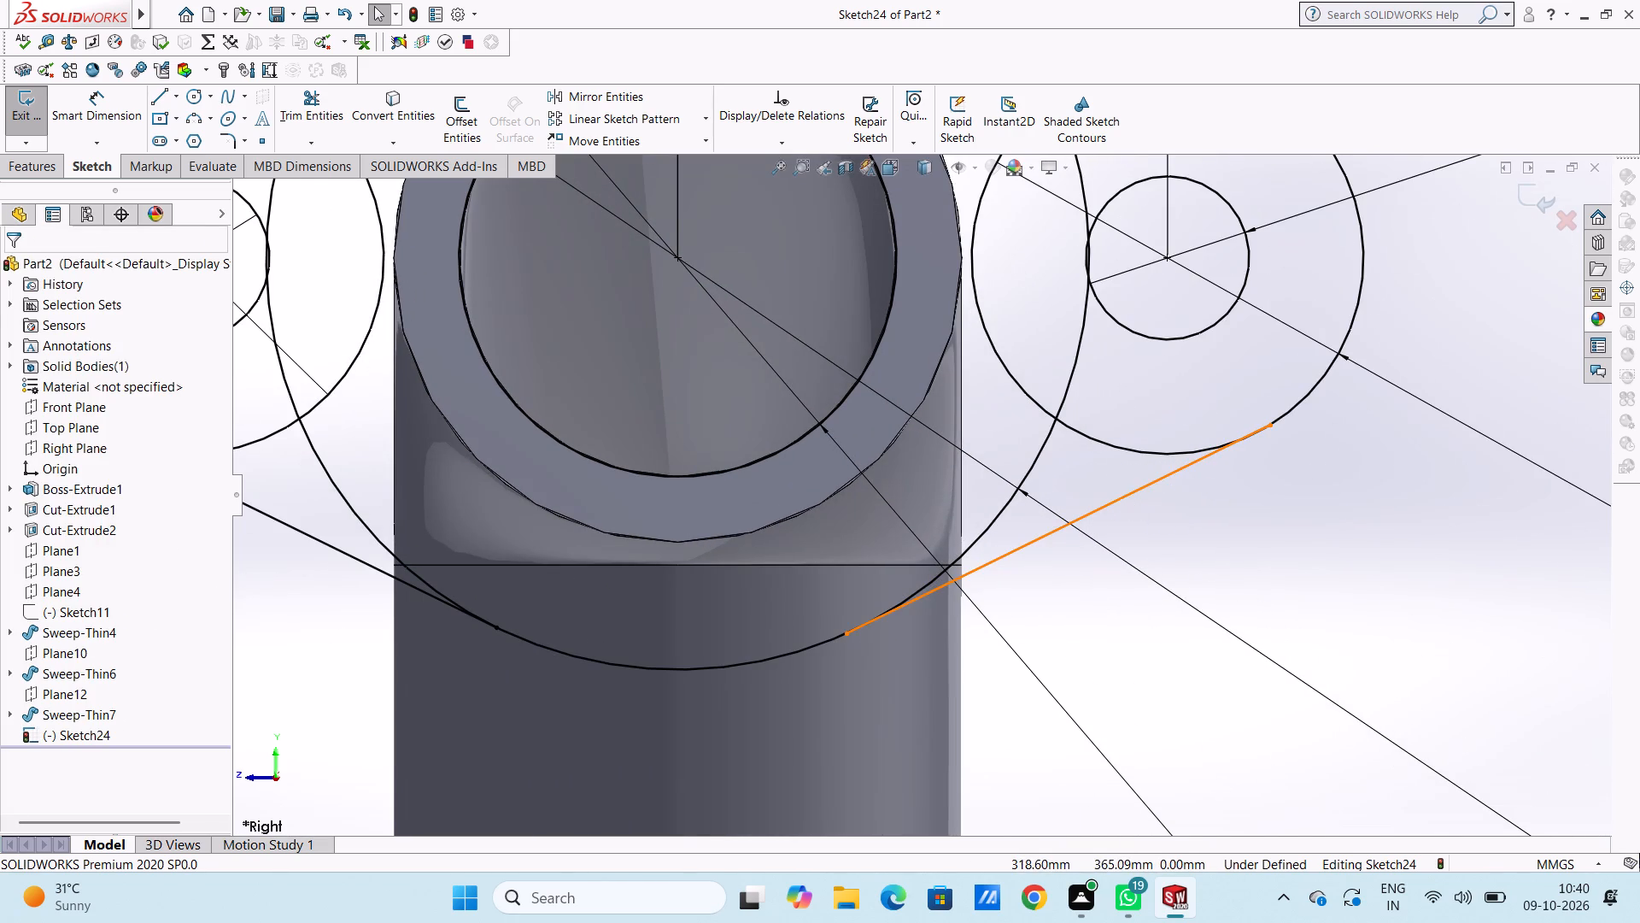
pyautogui.keyDown('ctrl'); pyautogui.click(1113, 447); pyautogui.keyUp('ctrl')
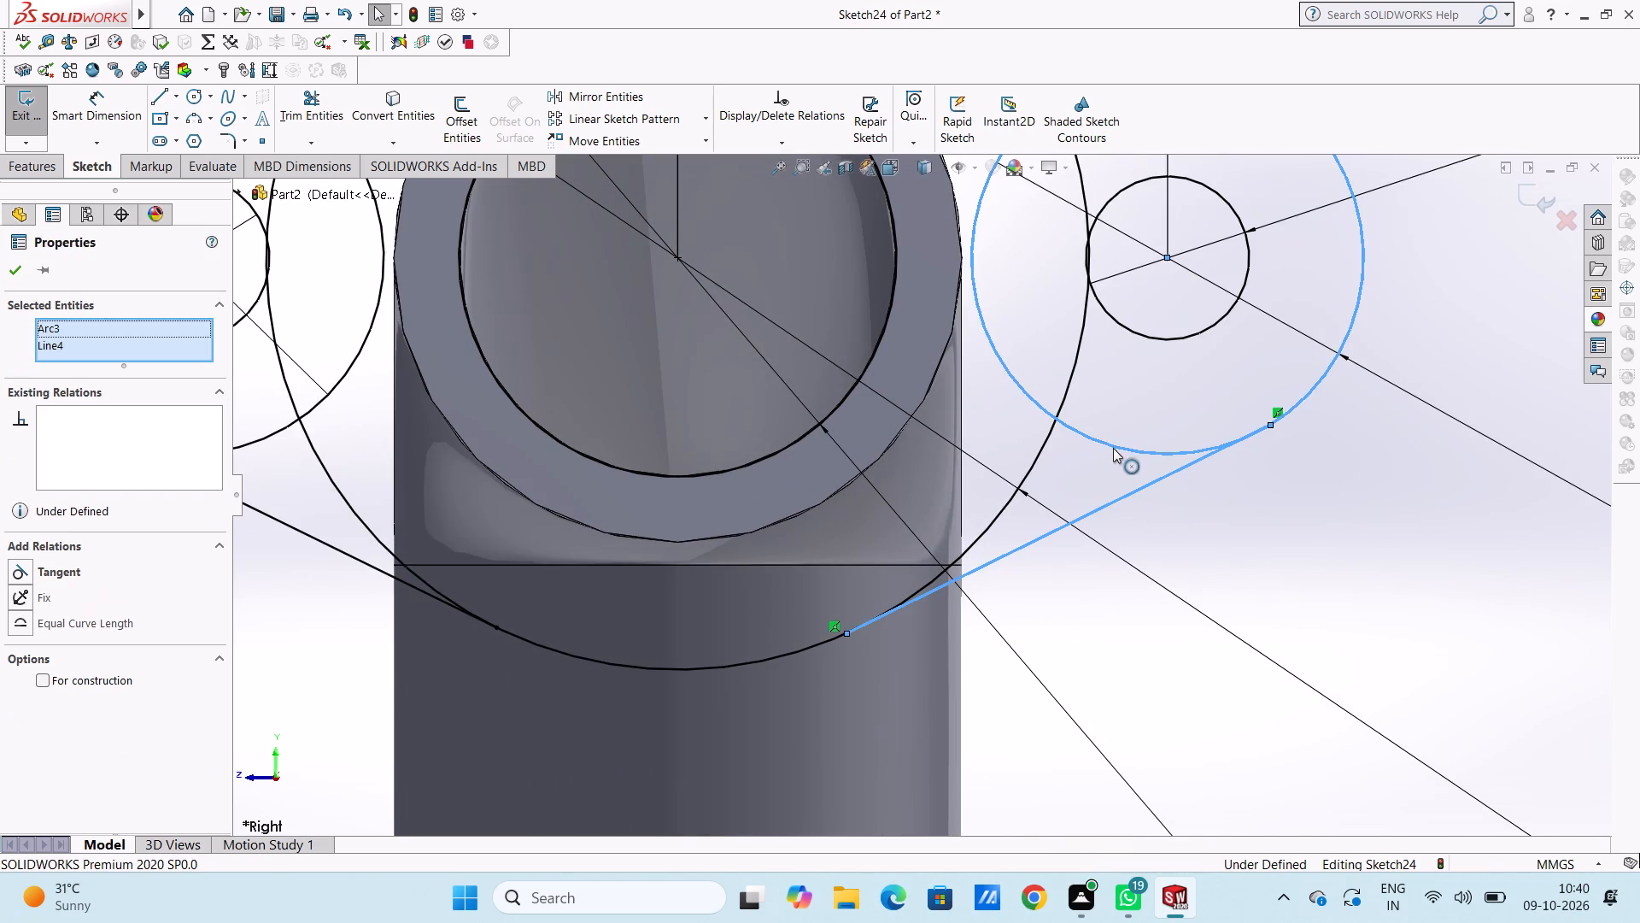
pyautogui.click(17, 571)
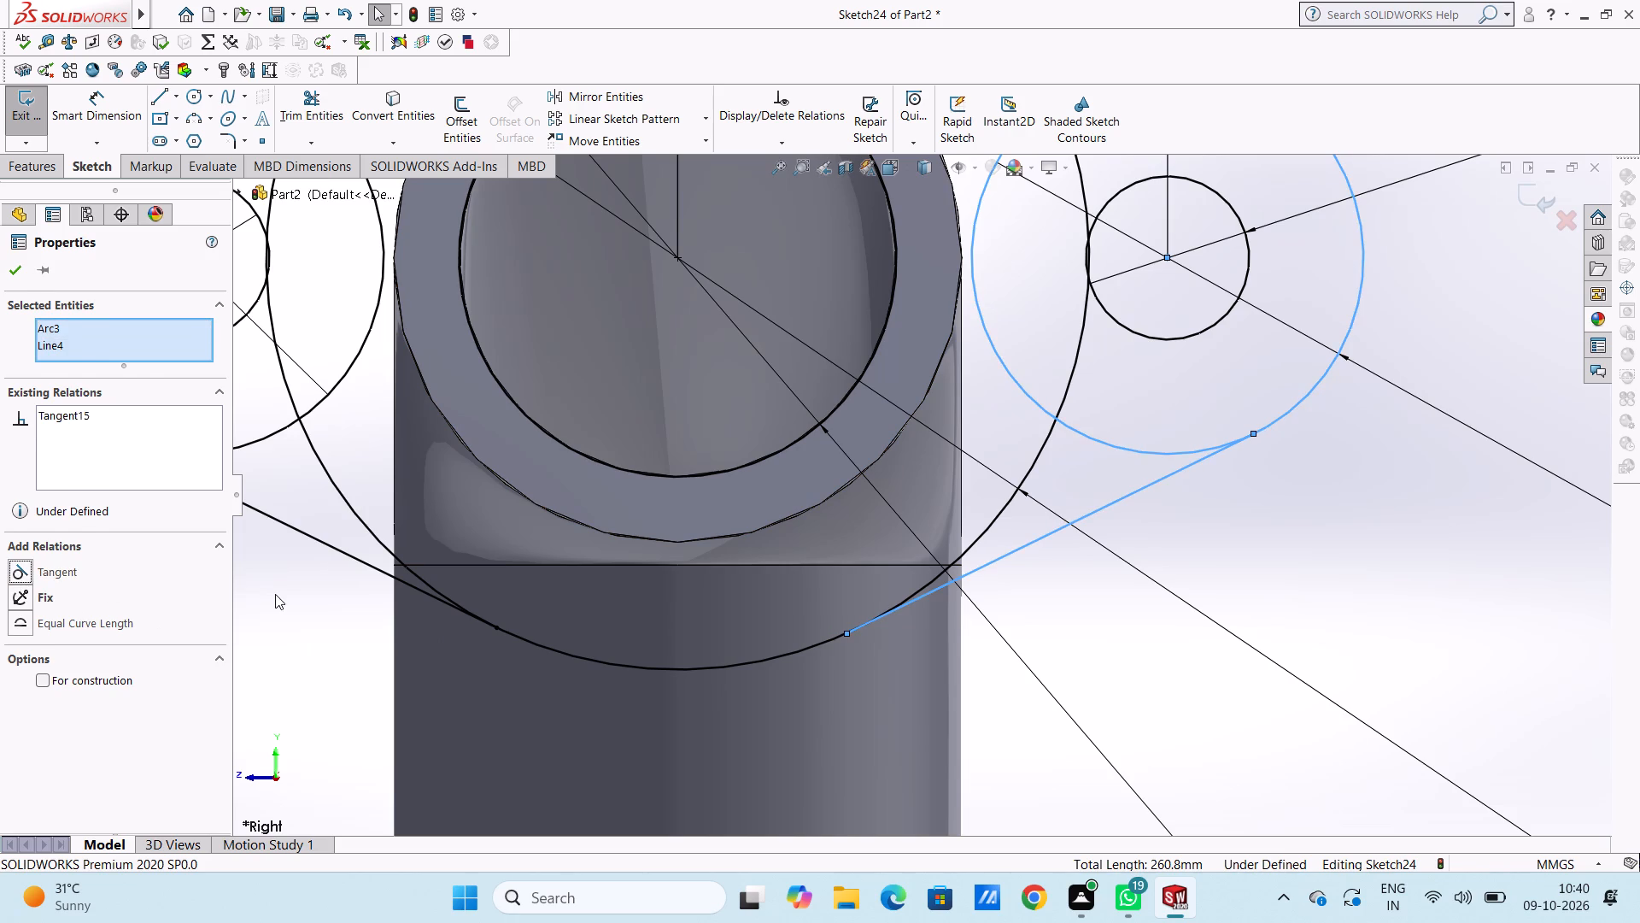
pyautogui.click(275, 594)
pyautogui.click(1021, 547)
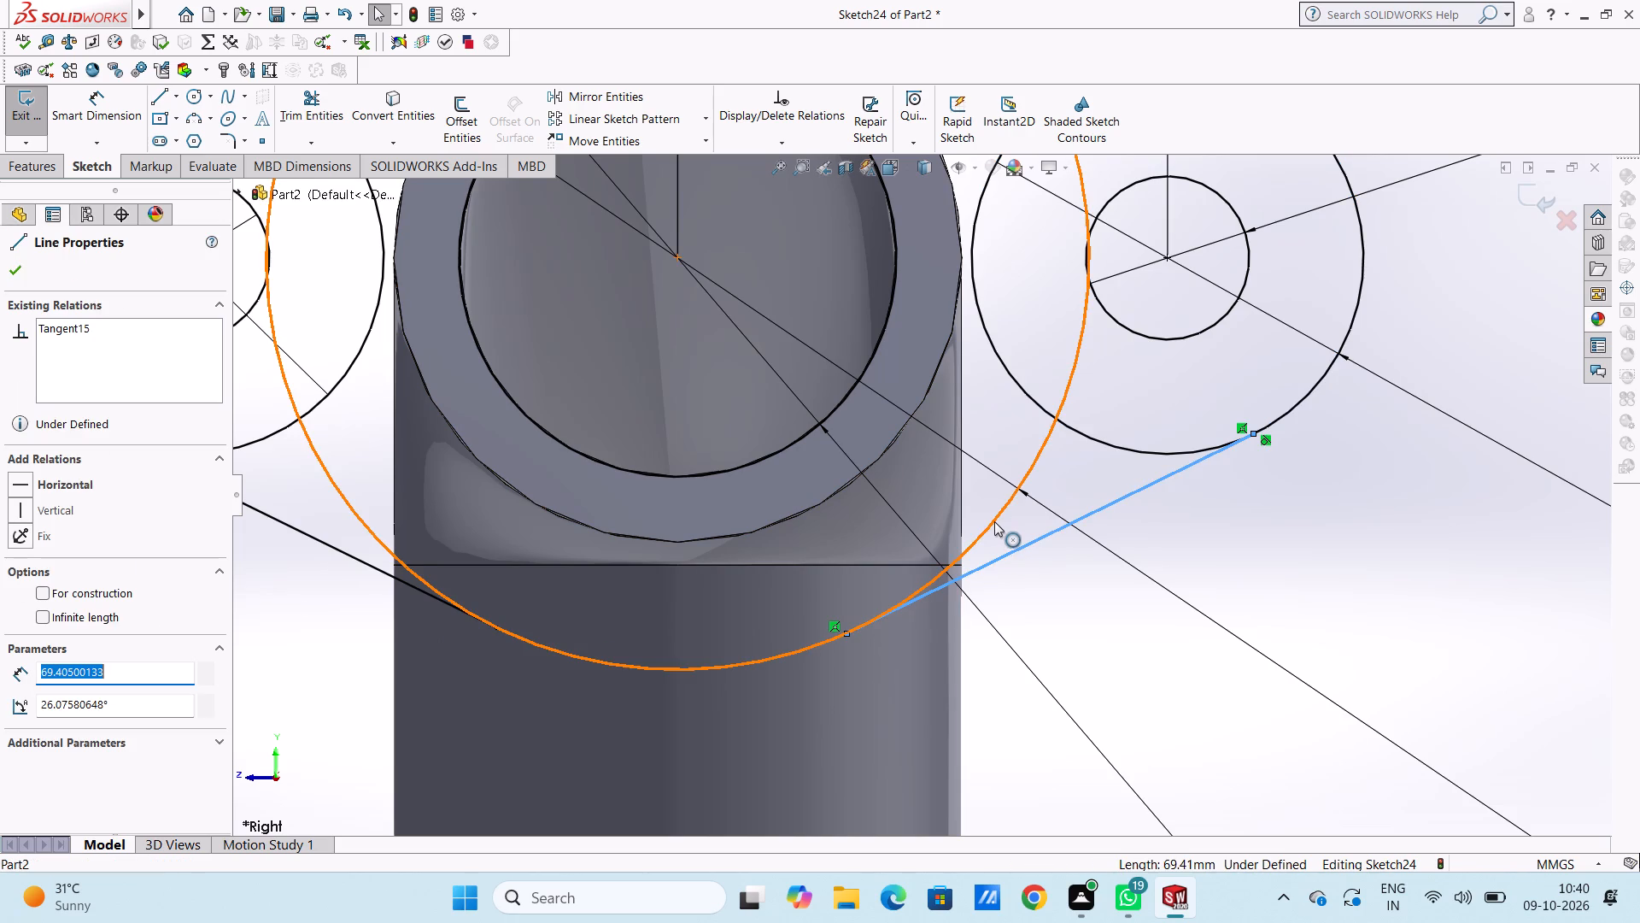
pyautogui.keyDown('ctrl'); pyautogui.click(994, 521); pyautogui.keyUp('ctrl')
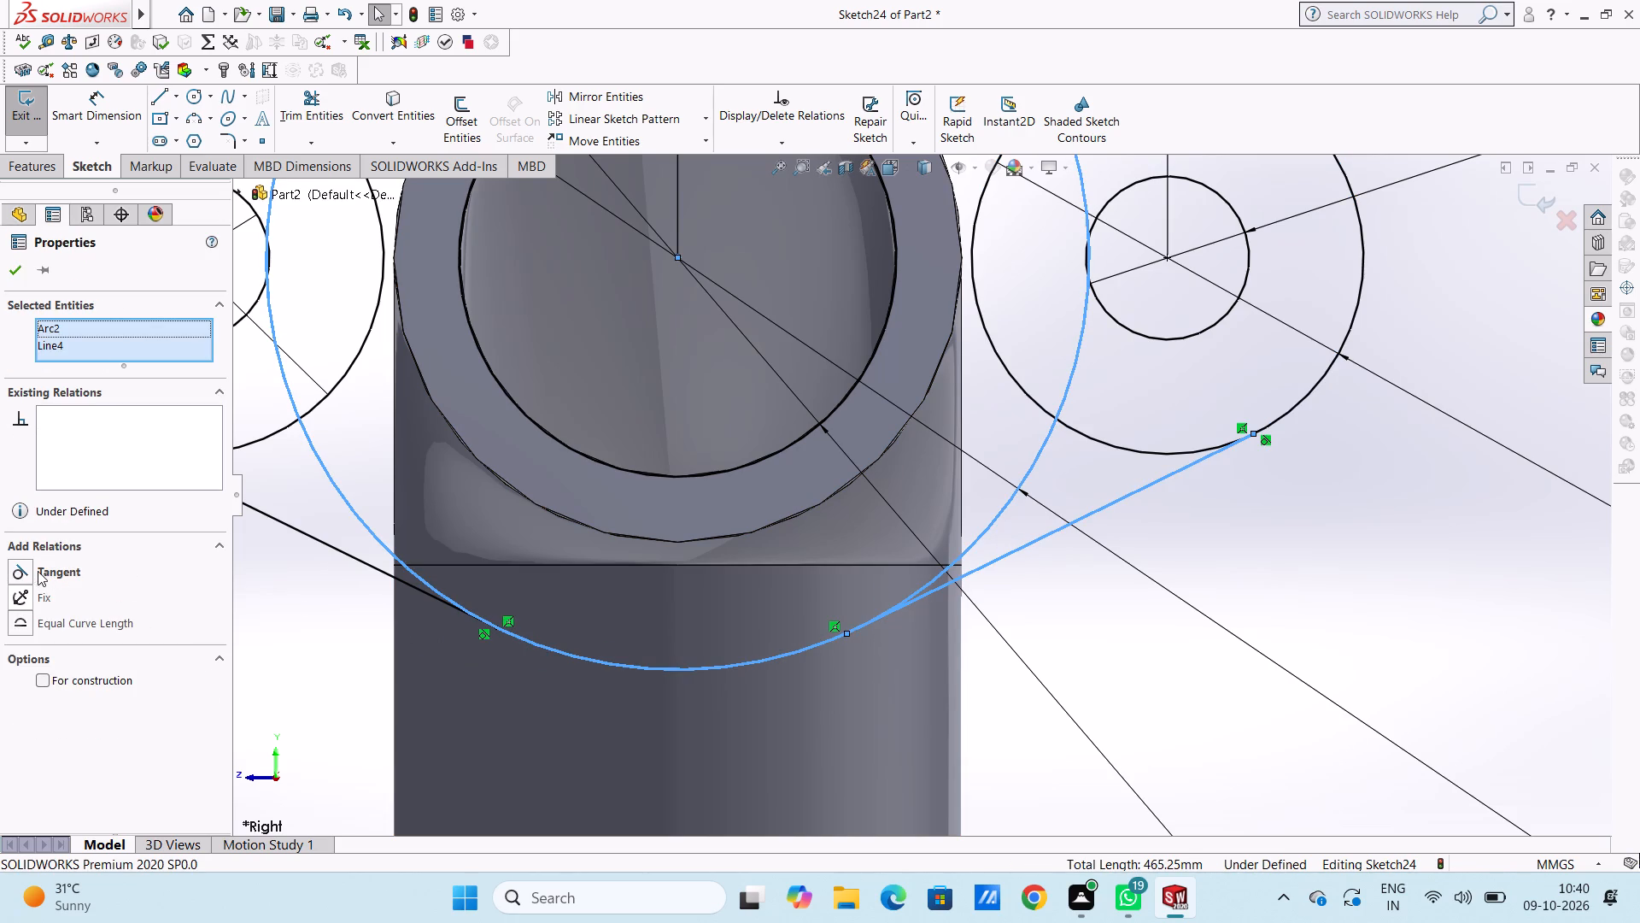
pyautogui.click(22, 571)
pyautogui.click(280, 602)
# Make the upper-right connecting line tangent to both the right 60 mm circle and the 126 mm circle.
pyautogui.scroll(5, 640, 563)
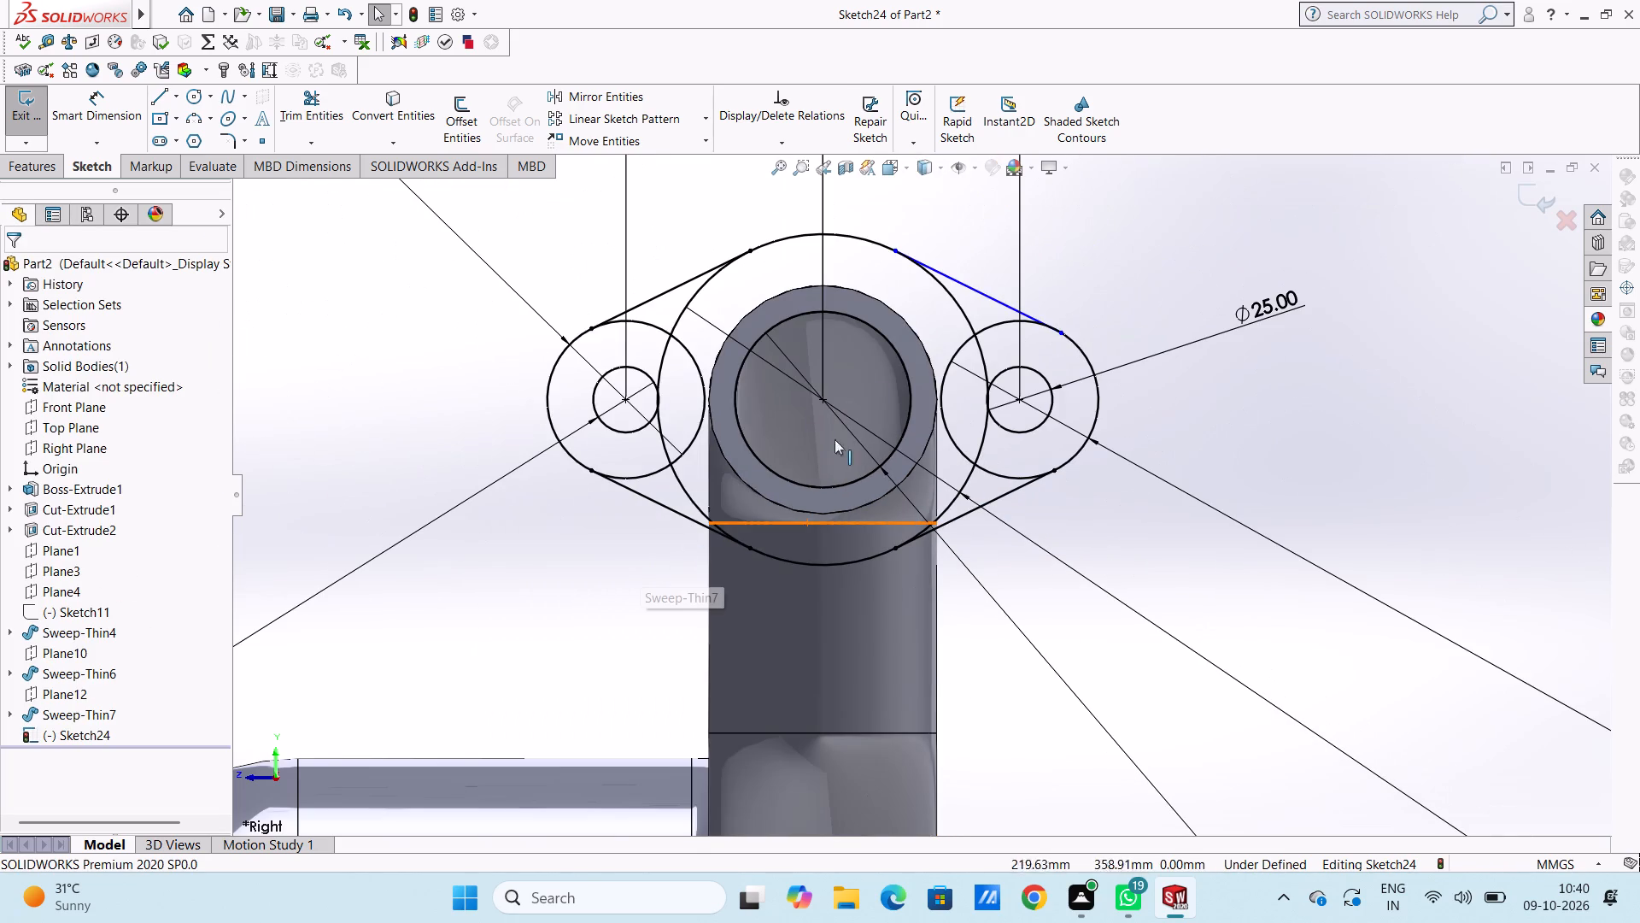
pyautogui.scroll(-4, 995, 253)
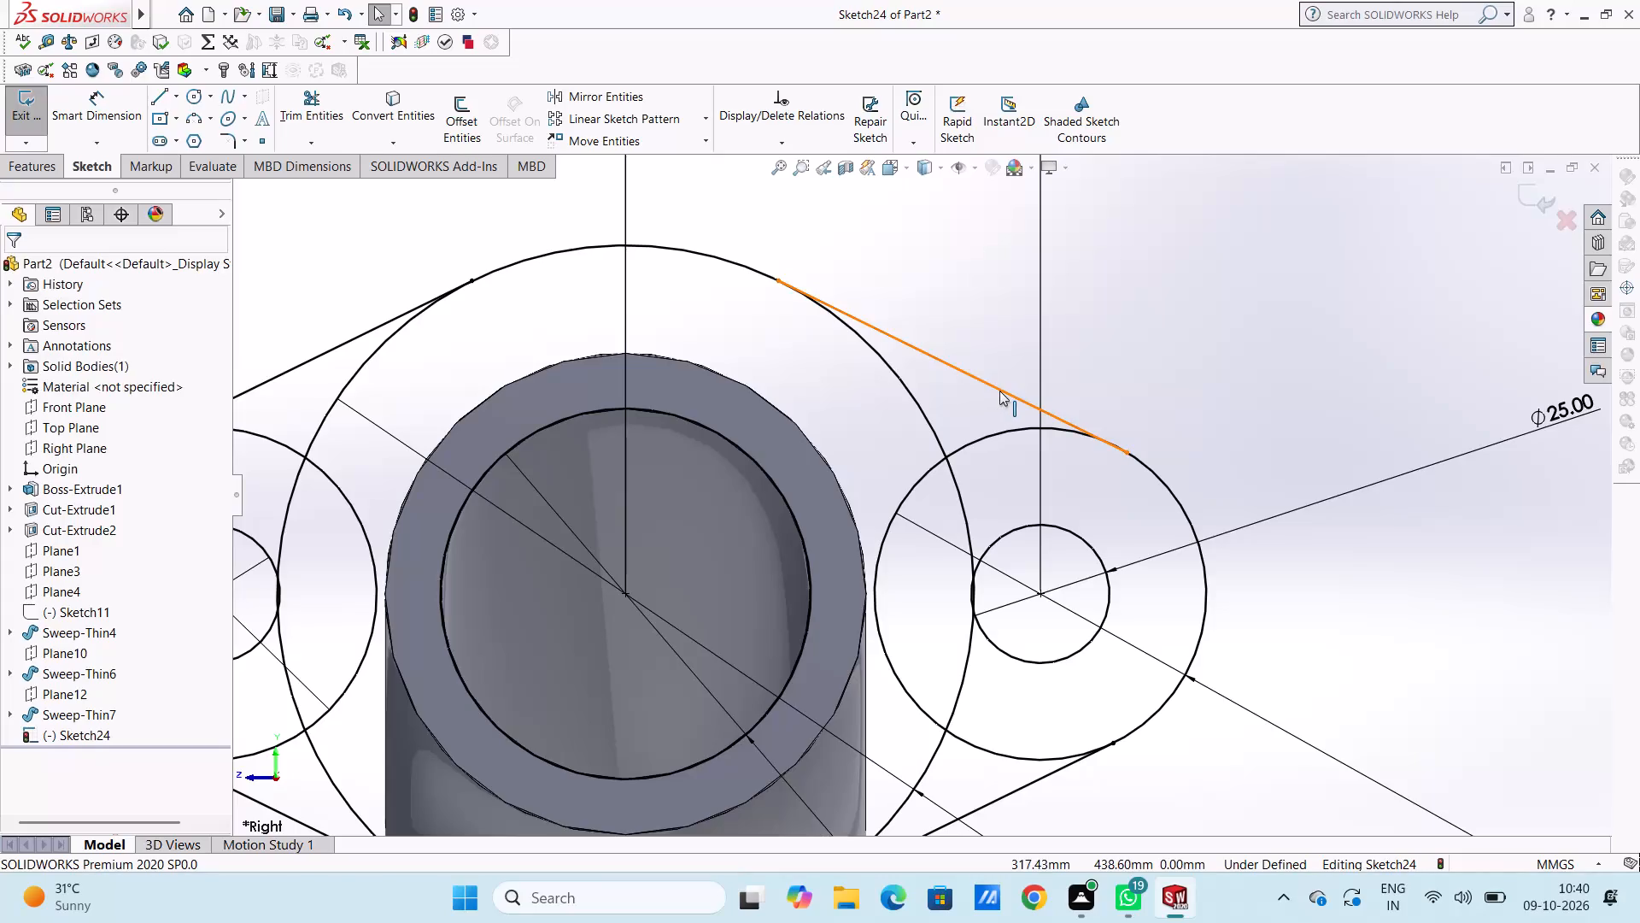
pyautogui.click(999, 391)
pyautogui.keyDown('ctrl'); pyautogui.click(999, 431); pyautogui.keyUp('ctrl')
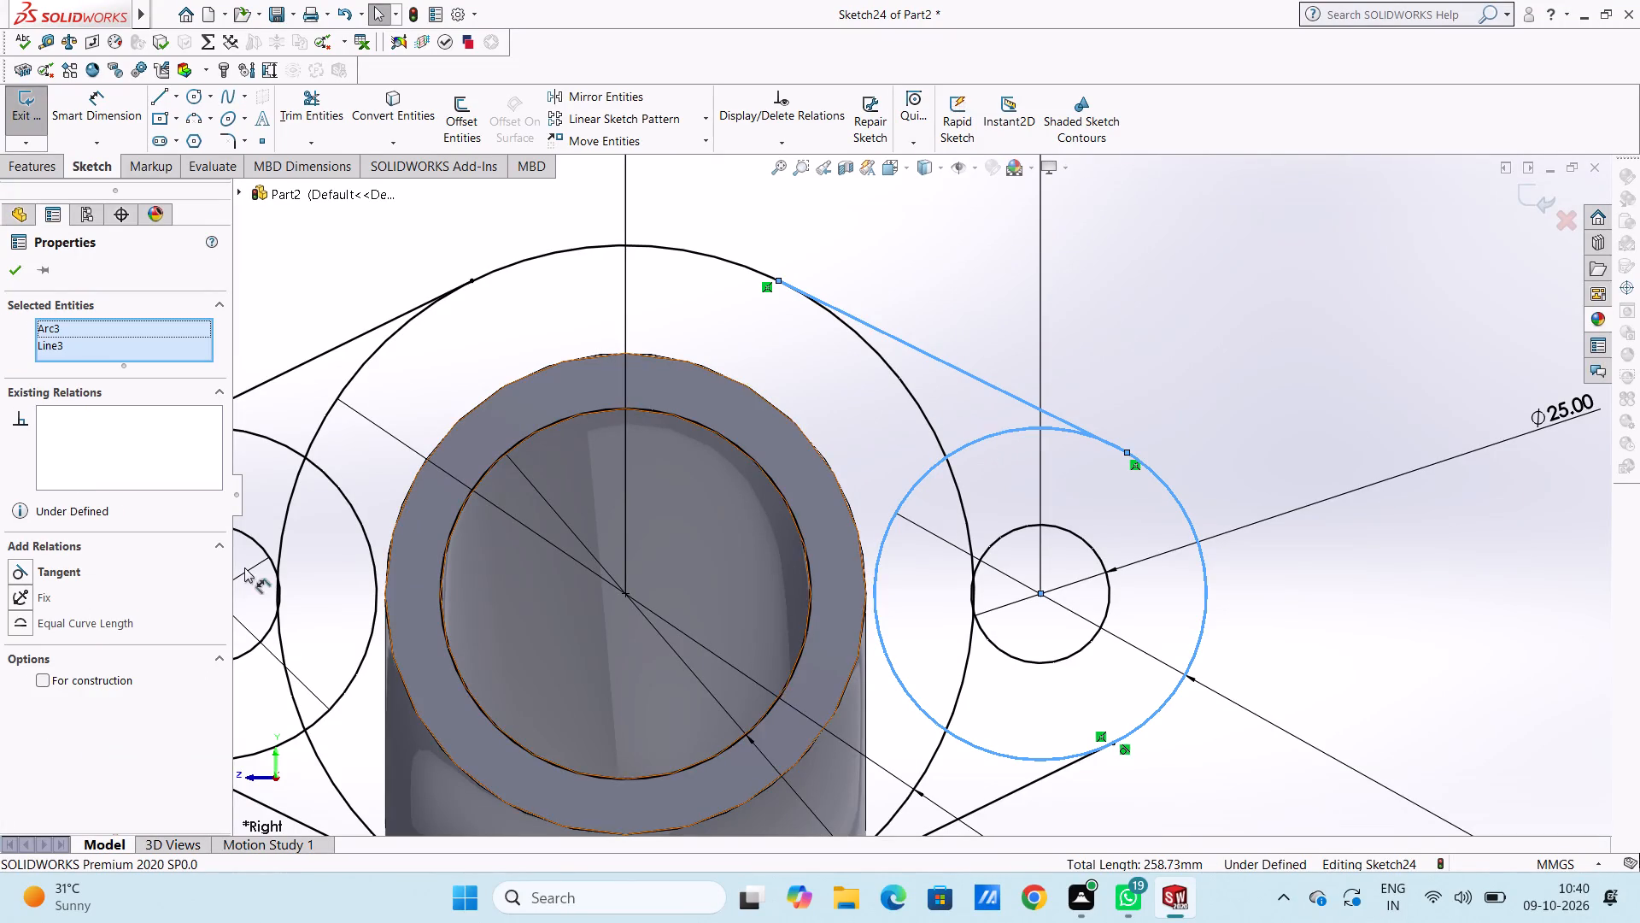
pyautogui.click(19, 573)
pyautogui.click(419, 394)
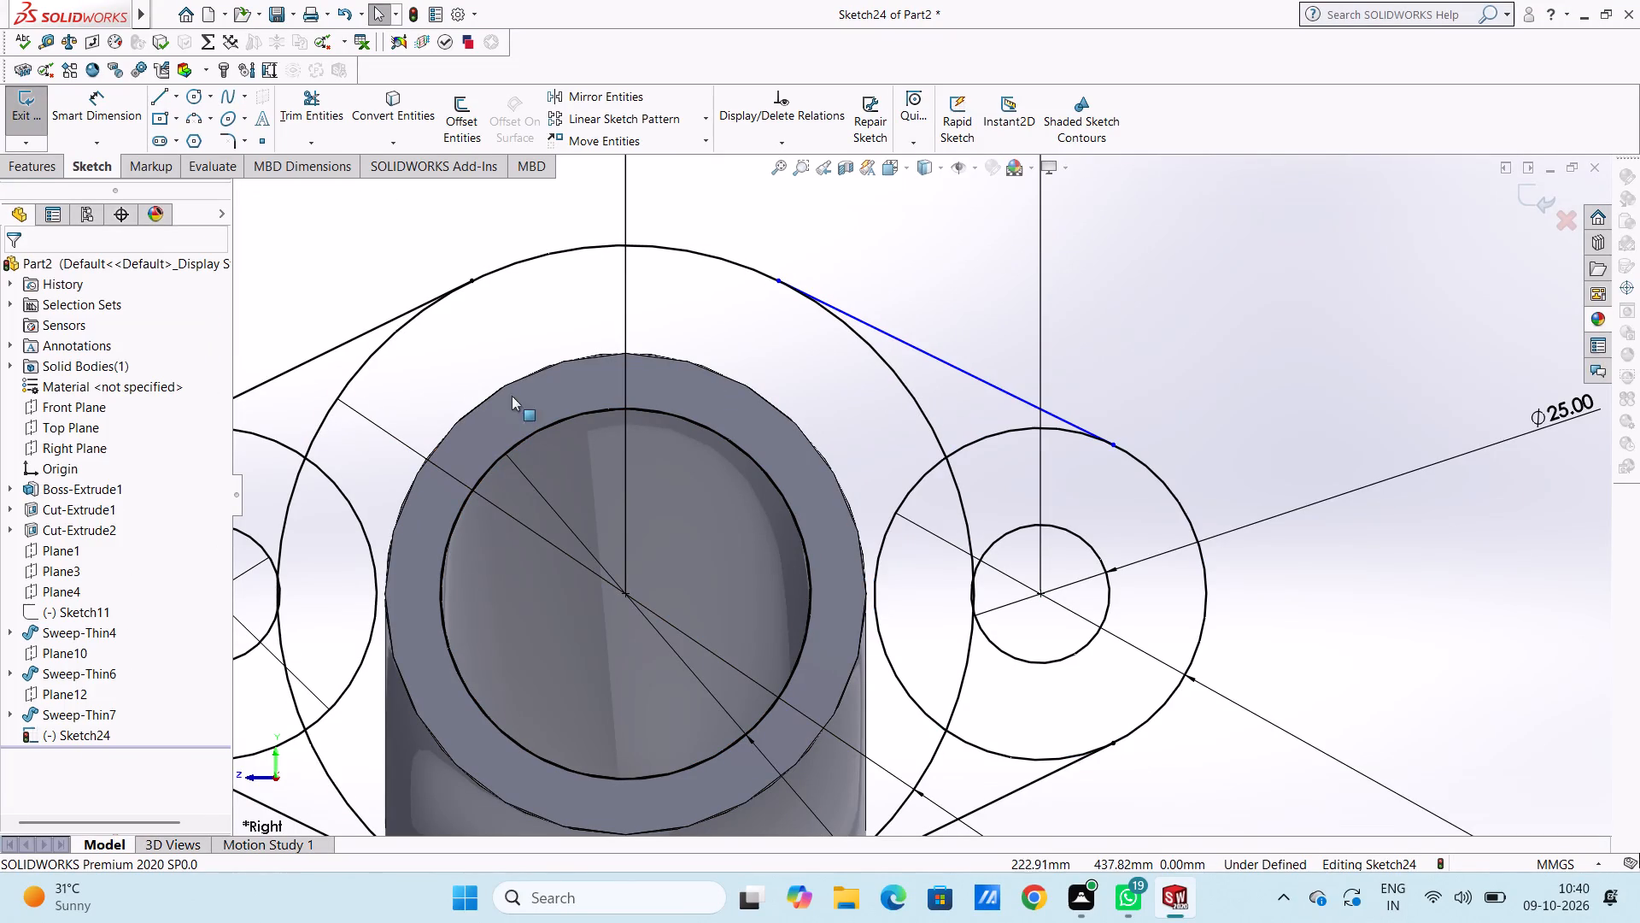
pyautogui.keyDown('ctrl'); pyautogui.click(959, 366); pyautogui.keyUp('ctrl')
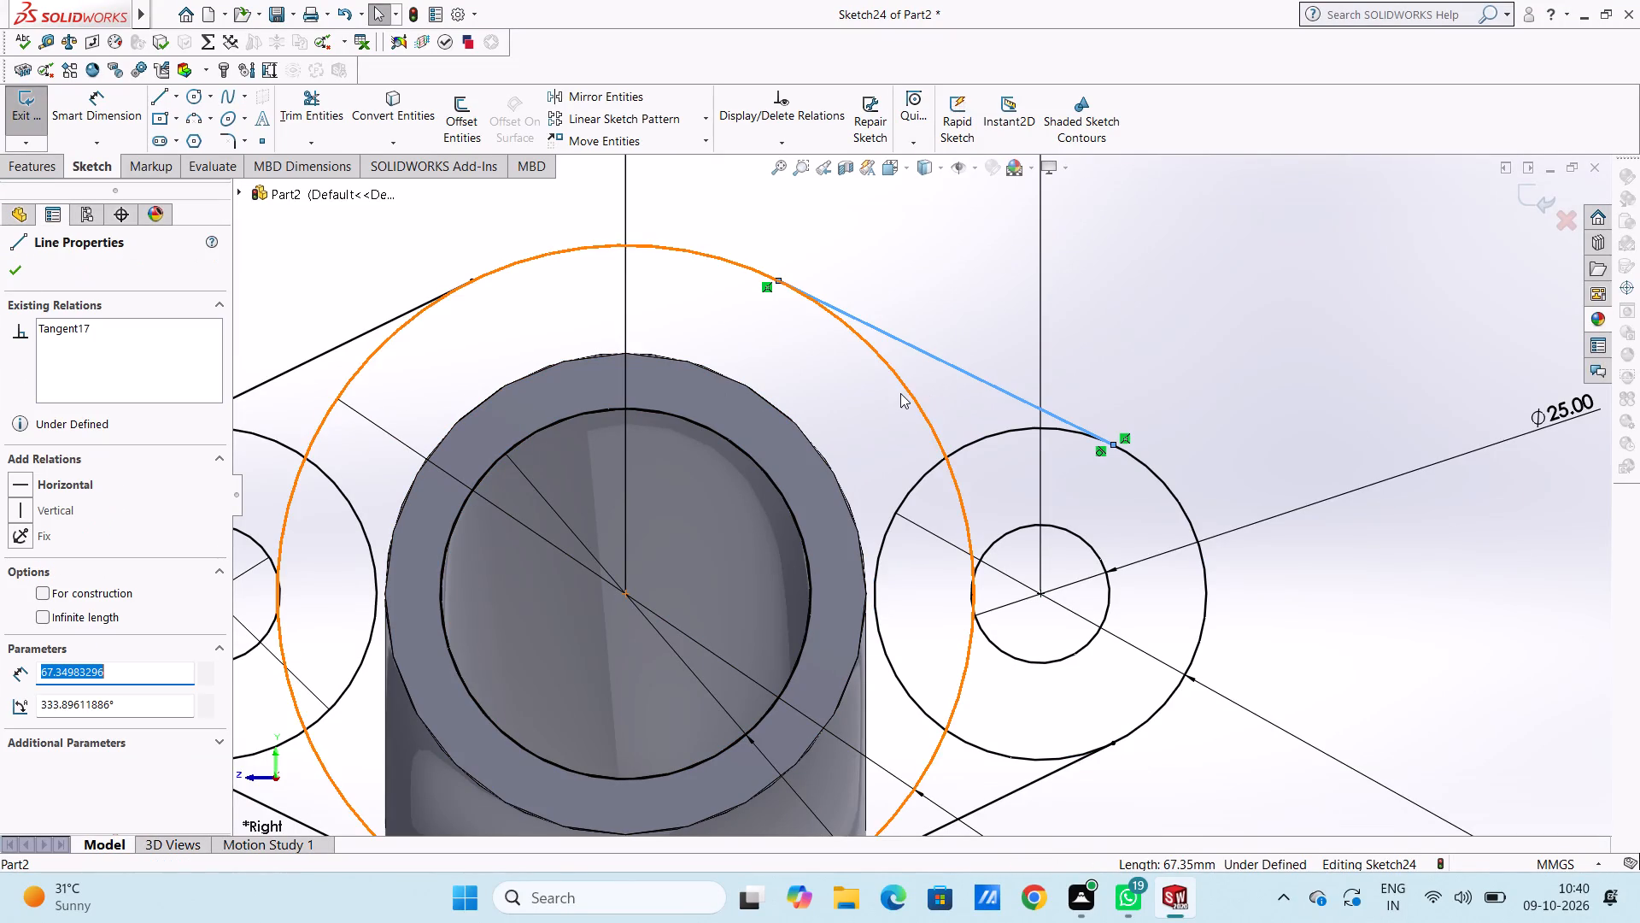
pyautogui.keyDown('ctrl'); pyautogui.click(908, 387); pyautogui.keyUp('ctrl')
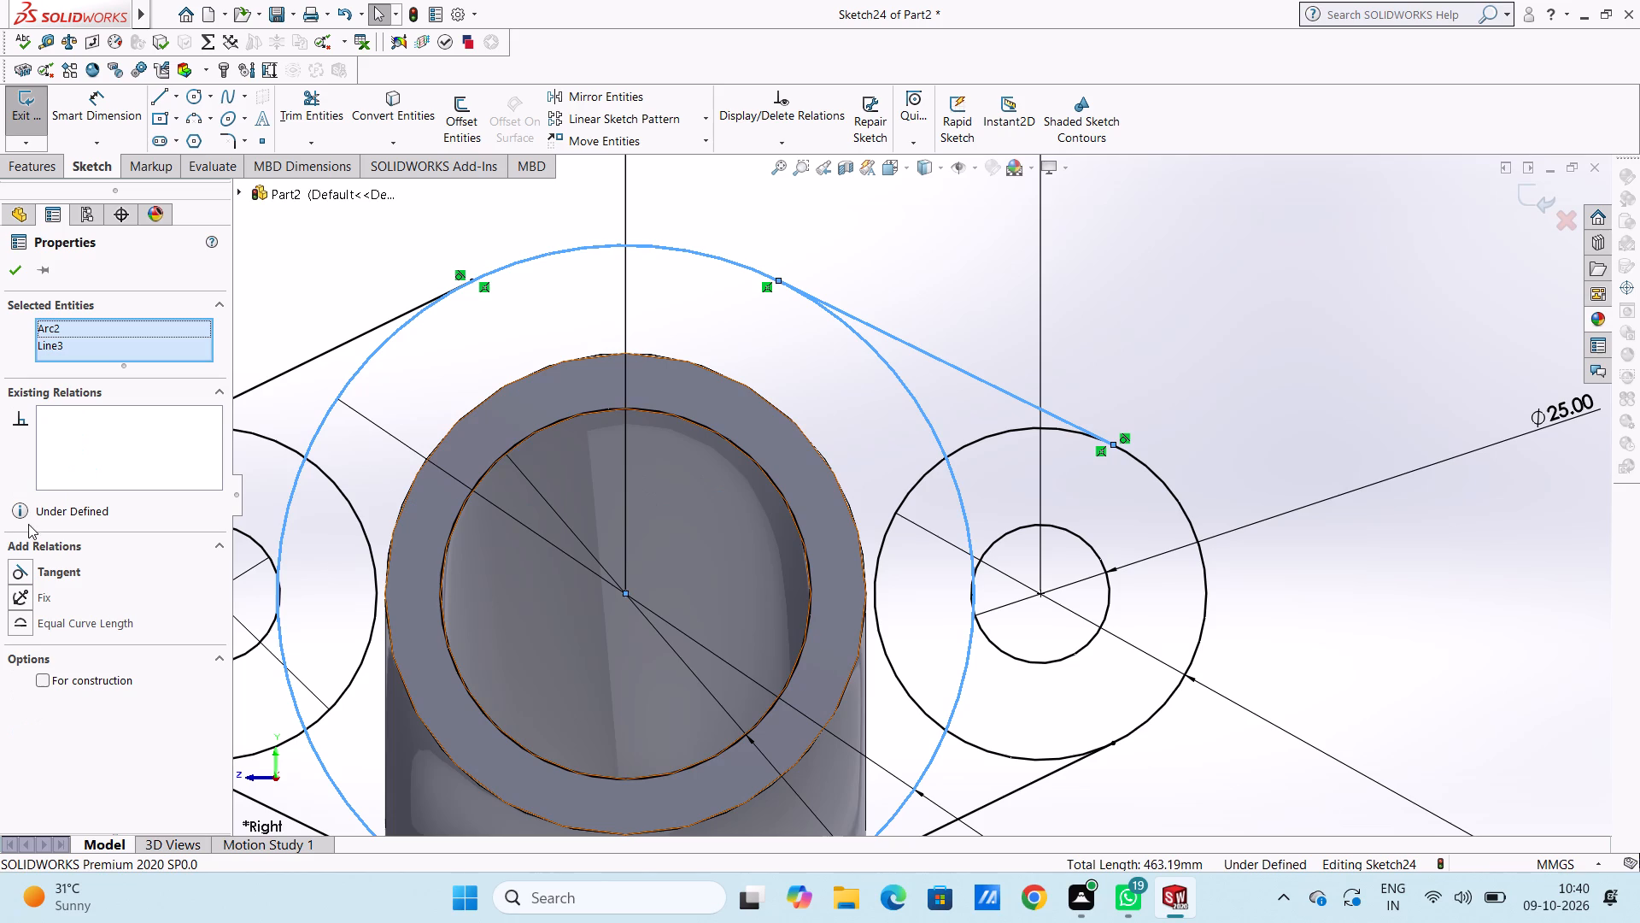
pyautogui.click(15, 567)
pyautogui.click(823, 413)
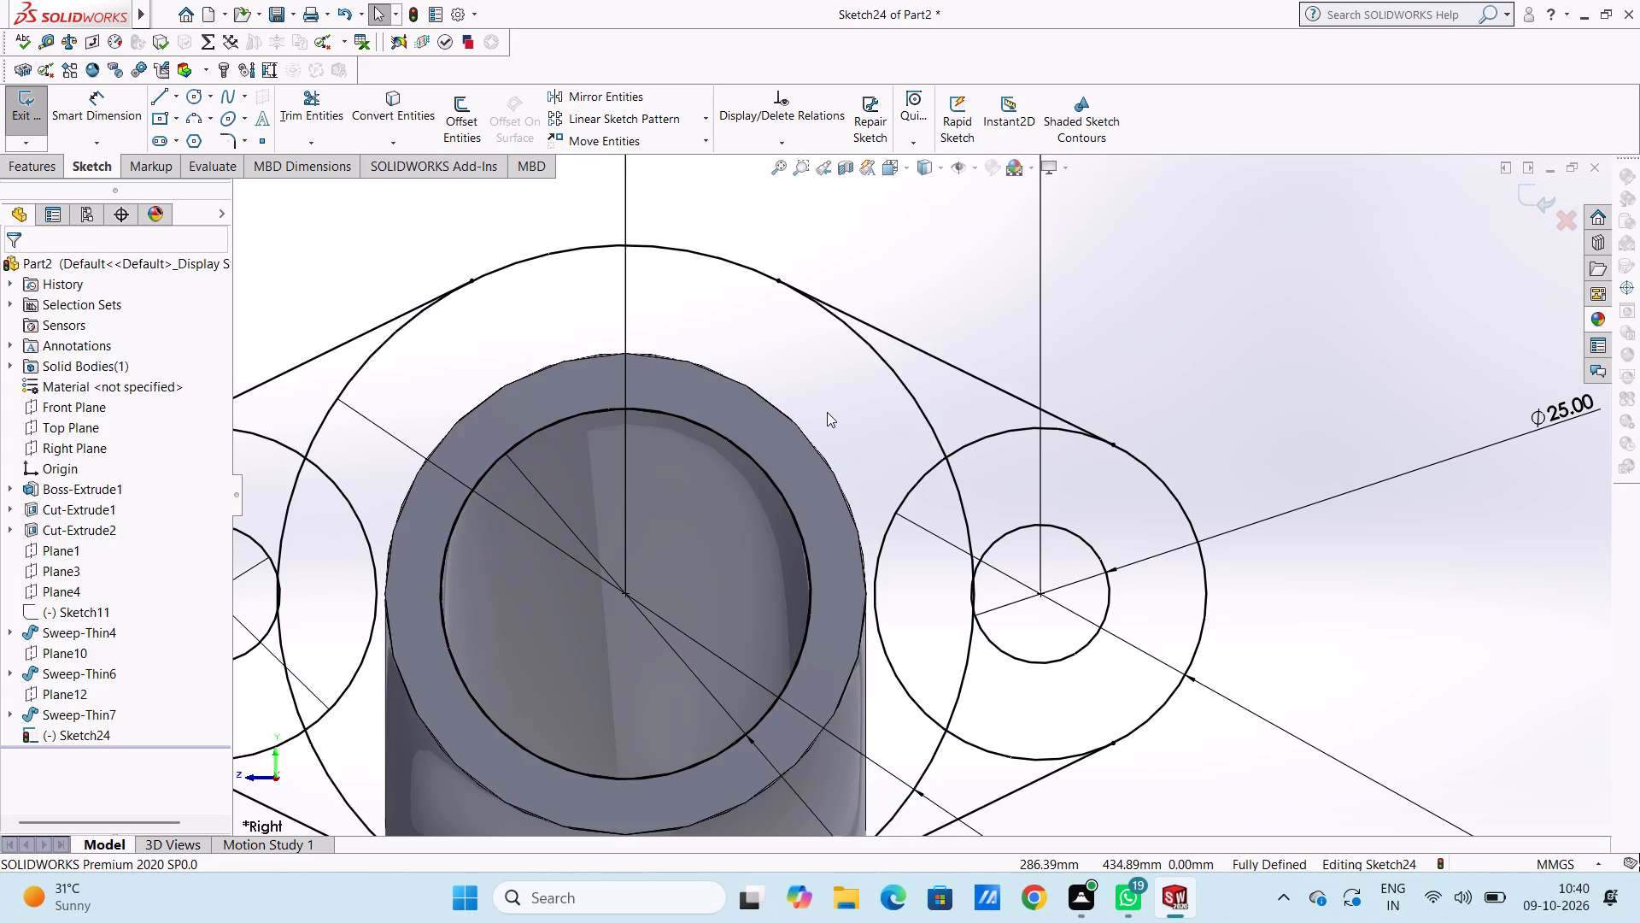
# Trim the 126 mm circle's upper-left arcs and the left 60 mm circle's upper and inner arcs inside the flange outline.
pyautogui.scroll(6, 827, 412)
pyautogui.click(320, 104)
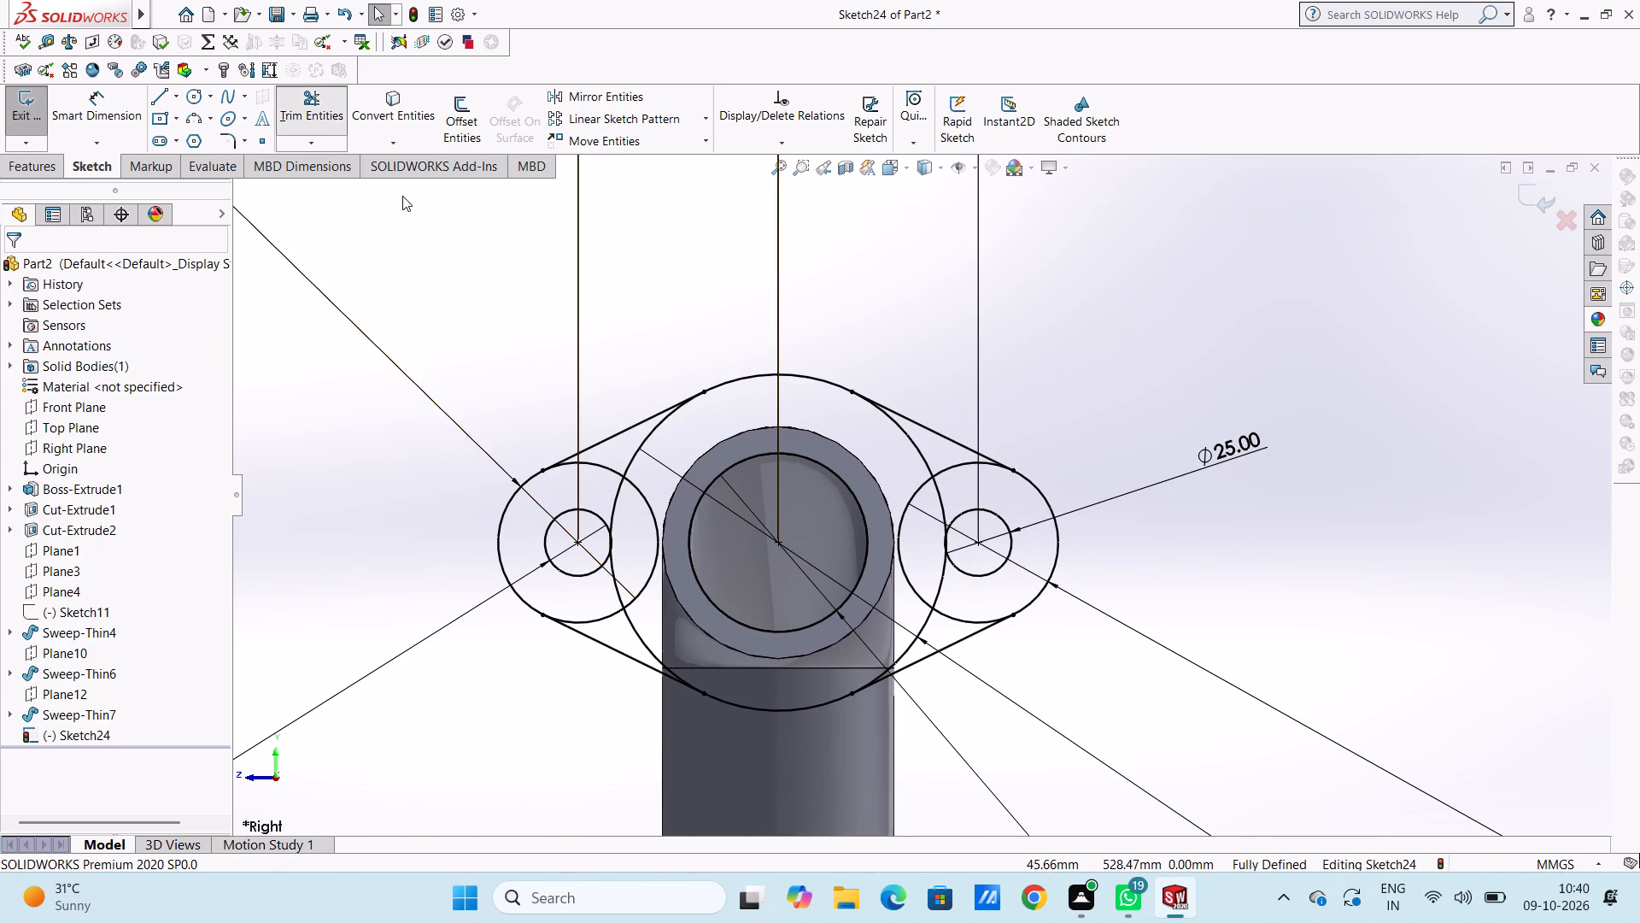
pyautogui.scroll(-3, 722, 509)
pyautogui.click(556, 438)
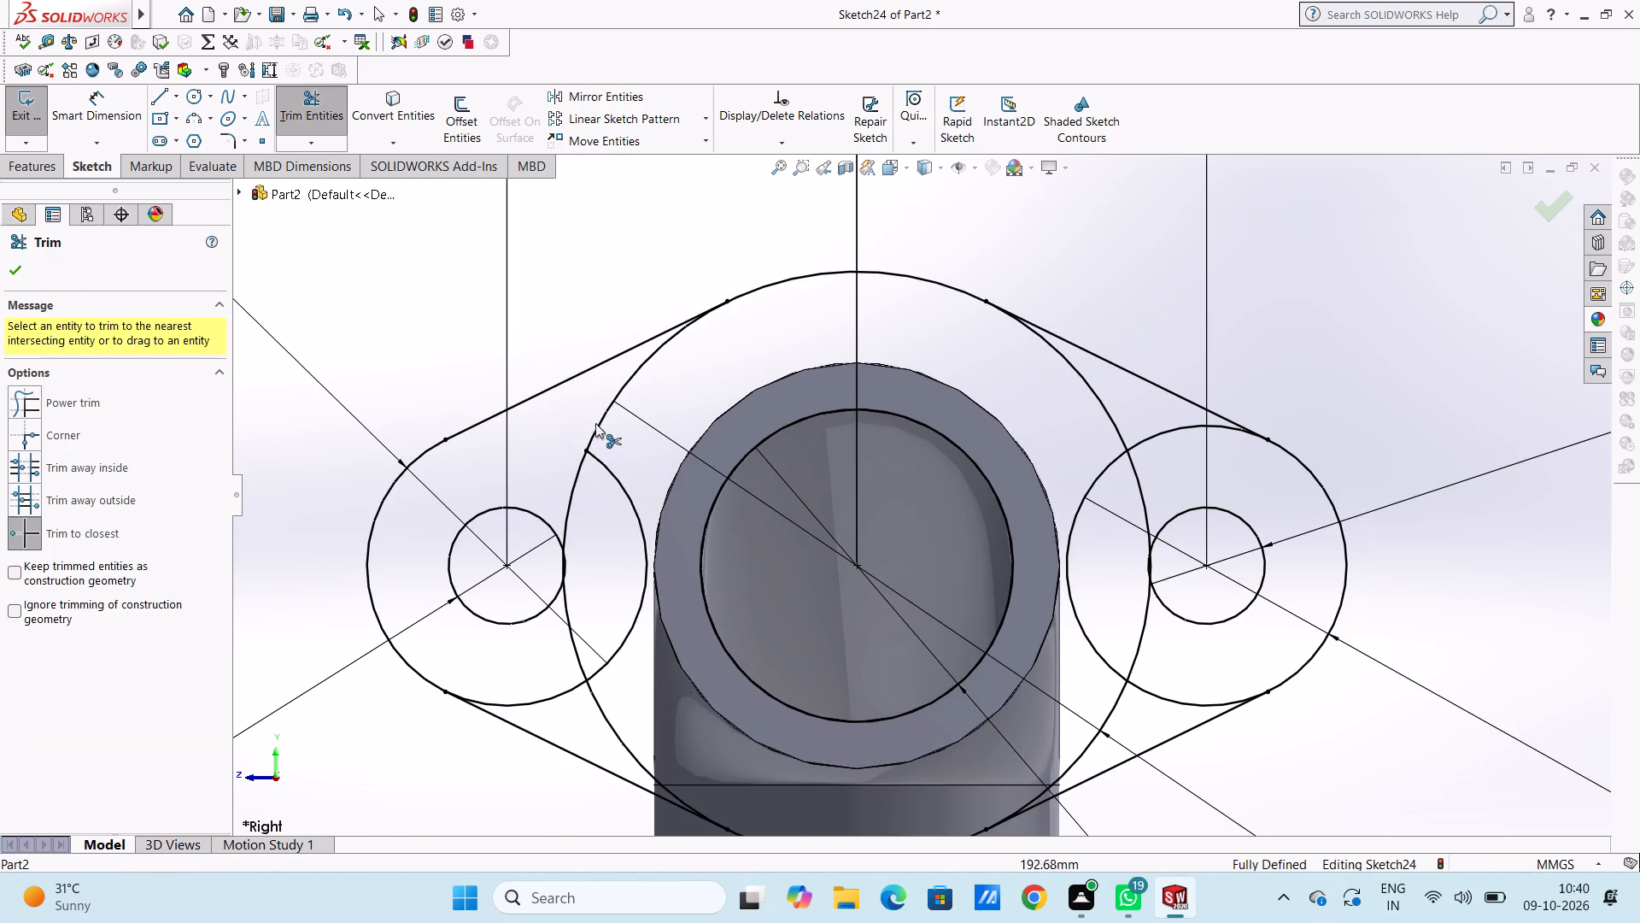
pyautogui.click(604, 422)
pyautogui.click(607, 451)
pyautogui.click(600, 482)
pyautogui.click(584, 462)
pyautogui.click(625, 473)
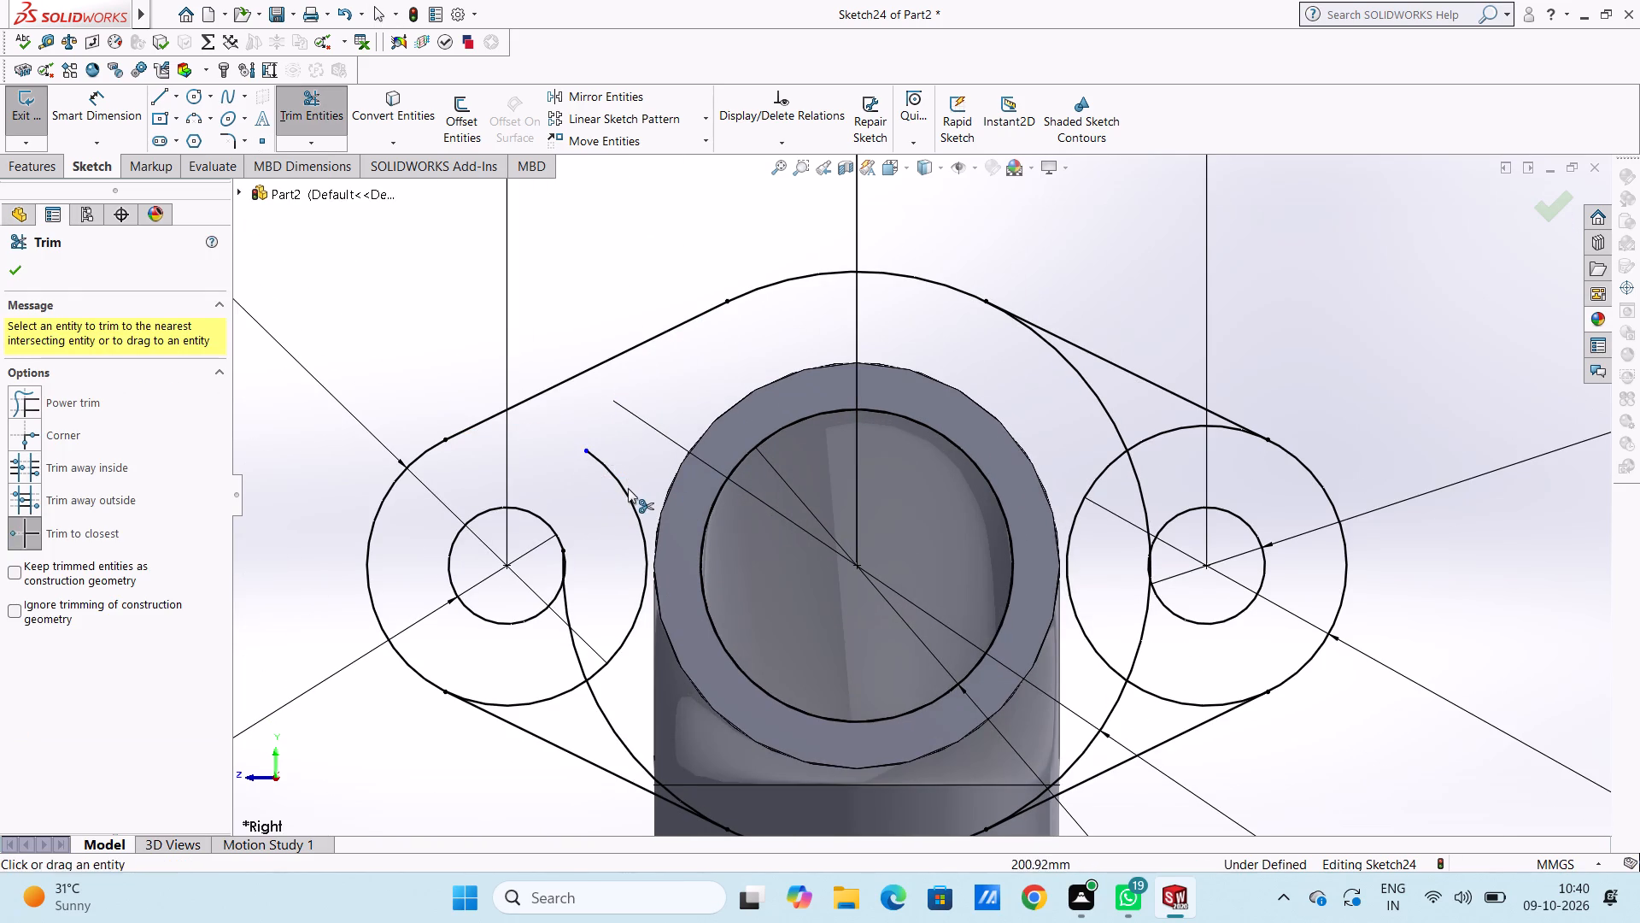
pyautogui.click(628, 489)
# Trim the 126 mm circle's remaining arcs beside and below the left bolt hole, plus the left 60 mm circle's lower inner arc.
pyautogui.click(569, 612)
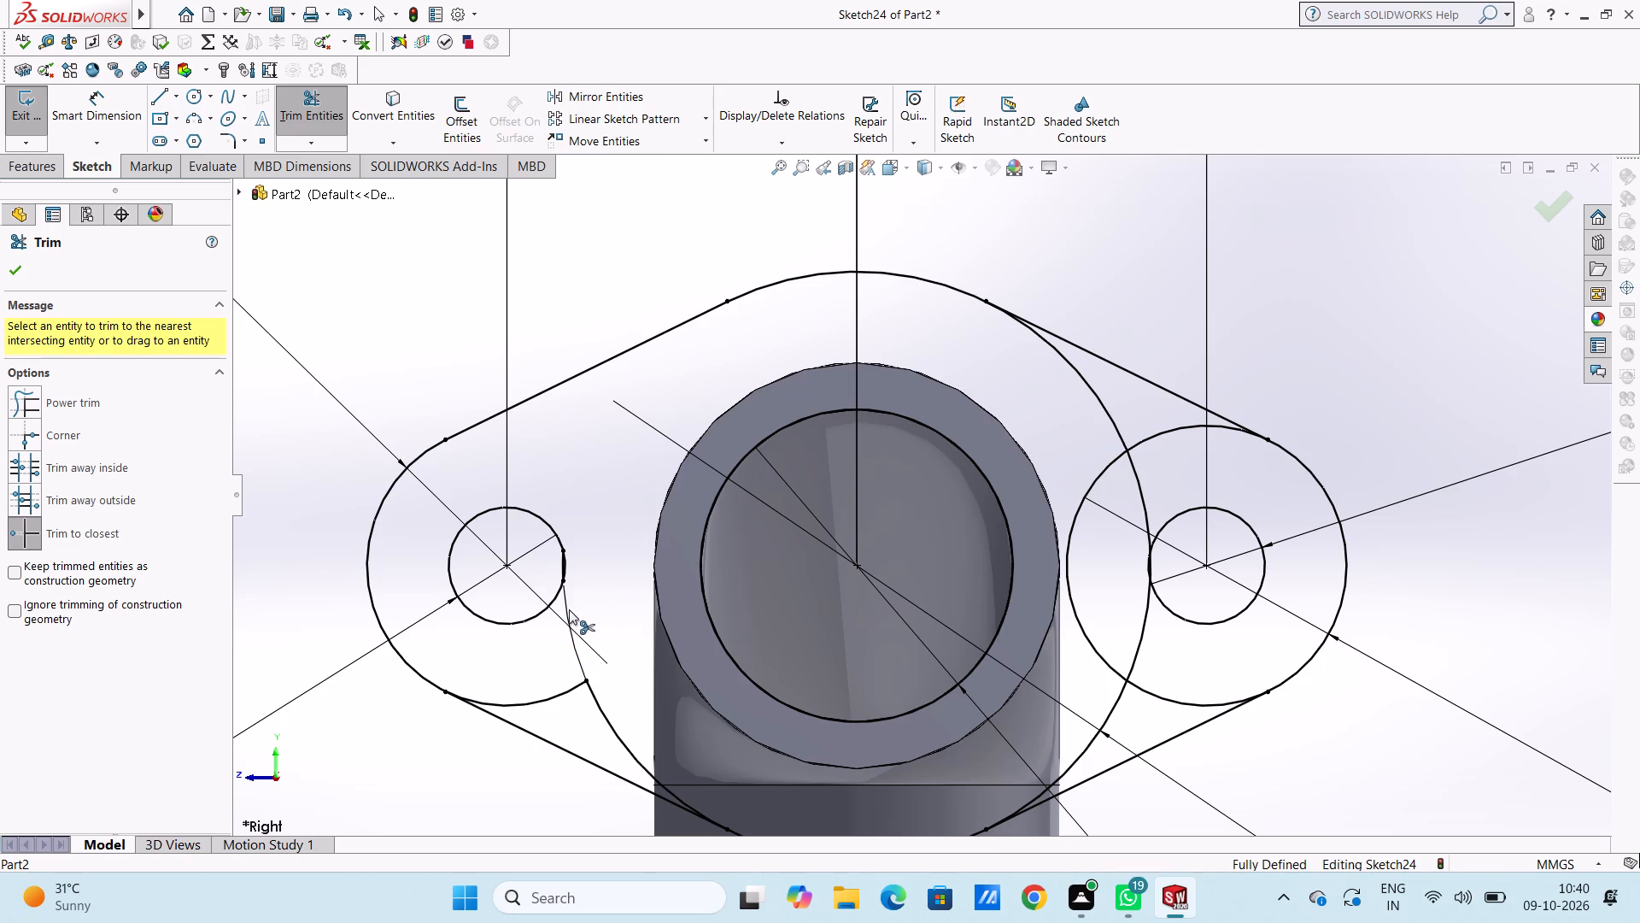
pyautogui.scroll(-5, 575, 593)
pyautogui.scroll(-3, 682, 506)
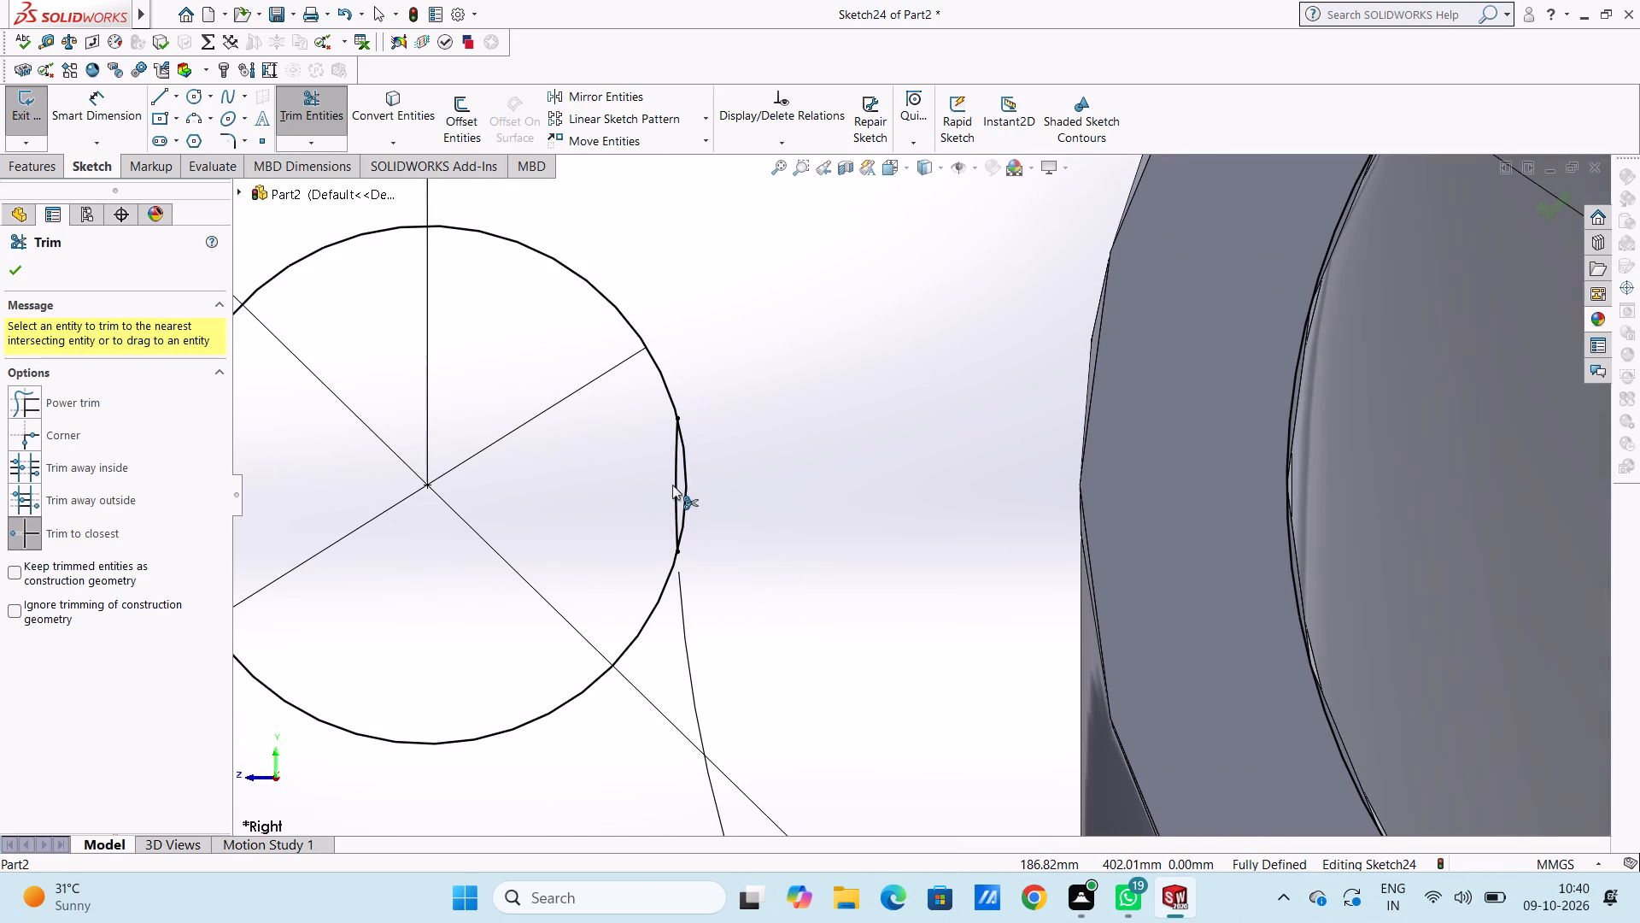
pyautogui.click(677, 489)
pyautogui.scroll(5, 723, 565)
pyautogui.scroll(5, 810, 622)
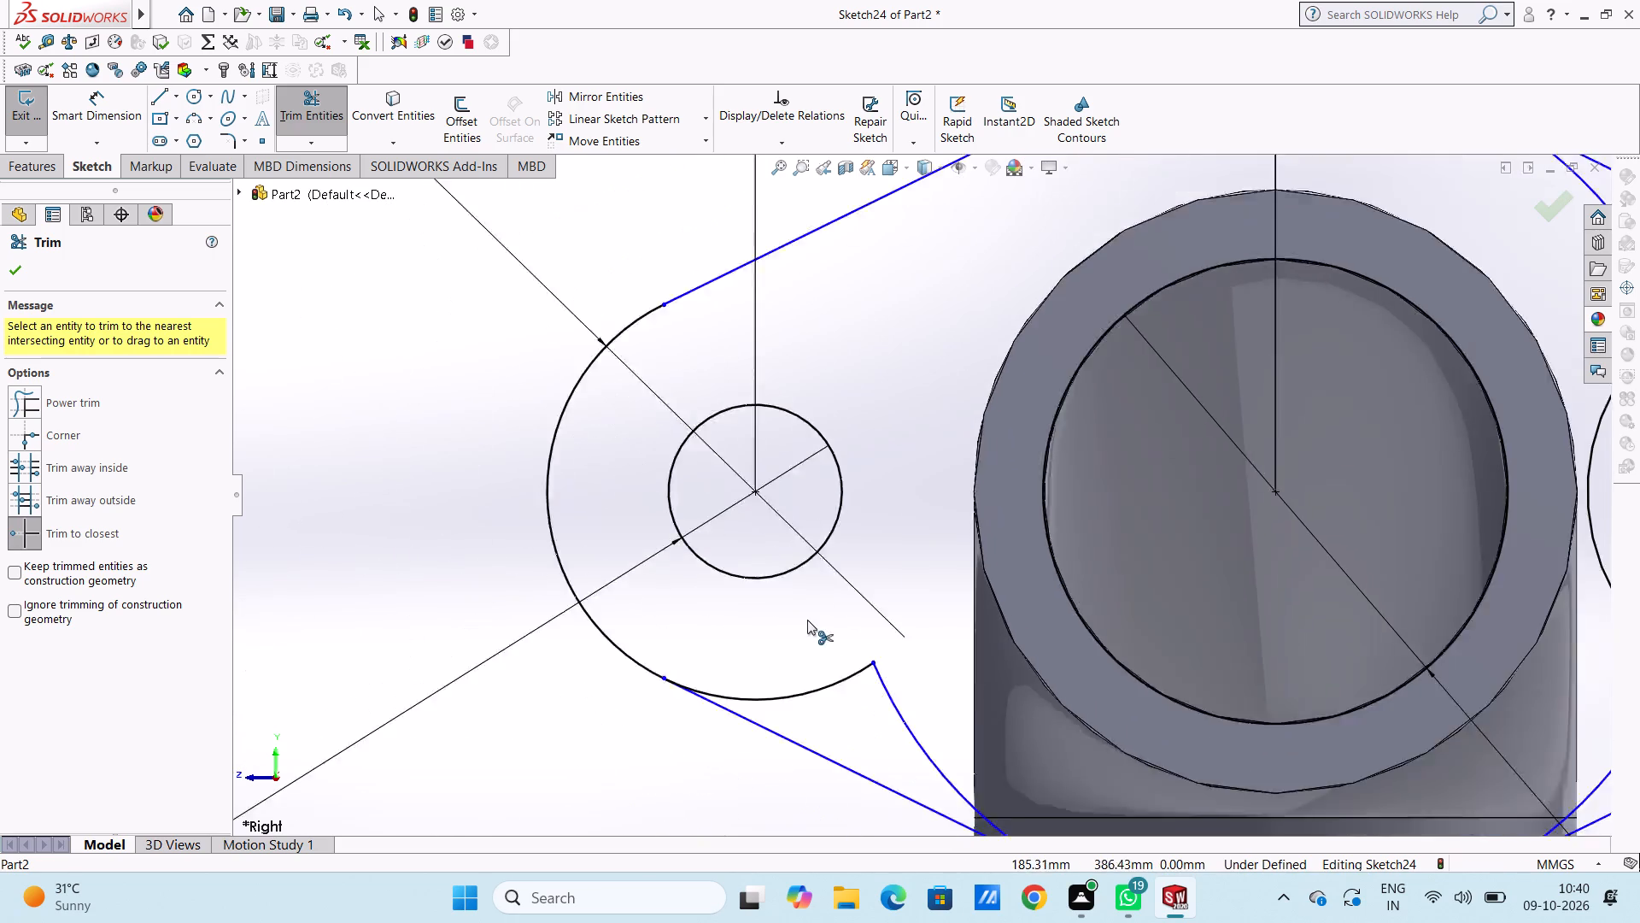
pyautogui.click(836, 630)
pyautogui.click(900, 637)
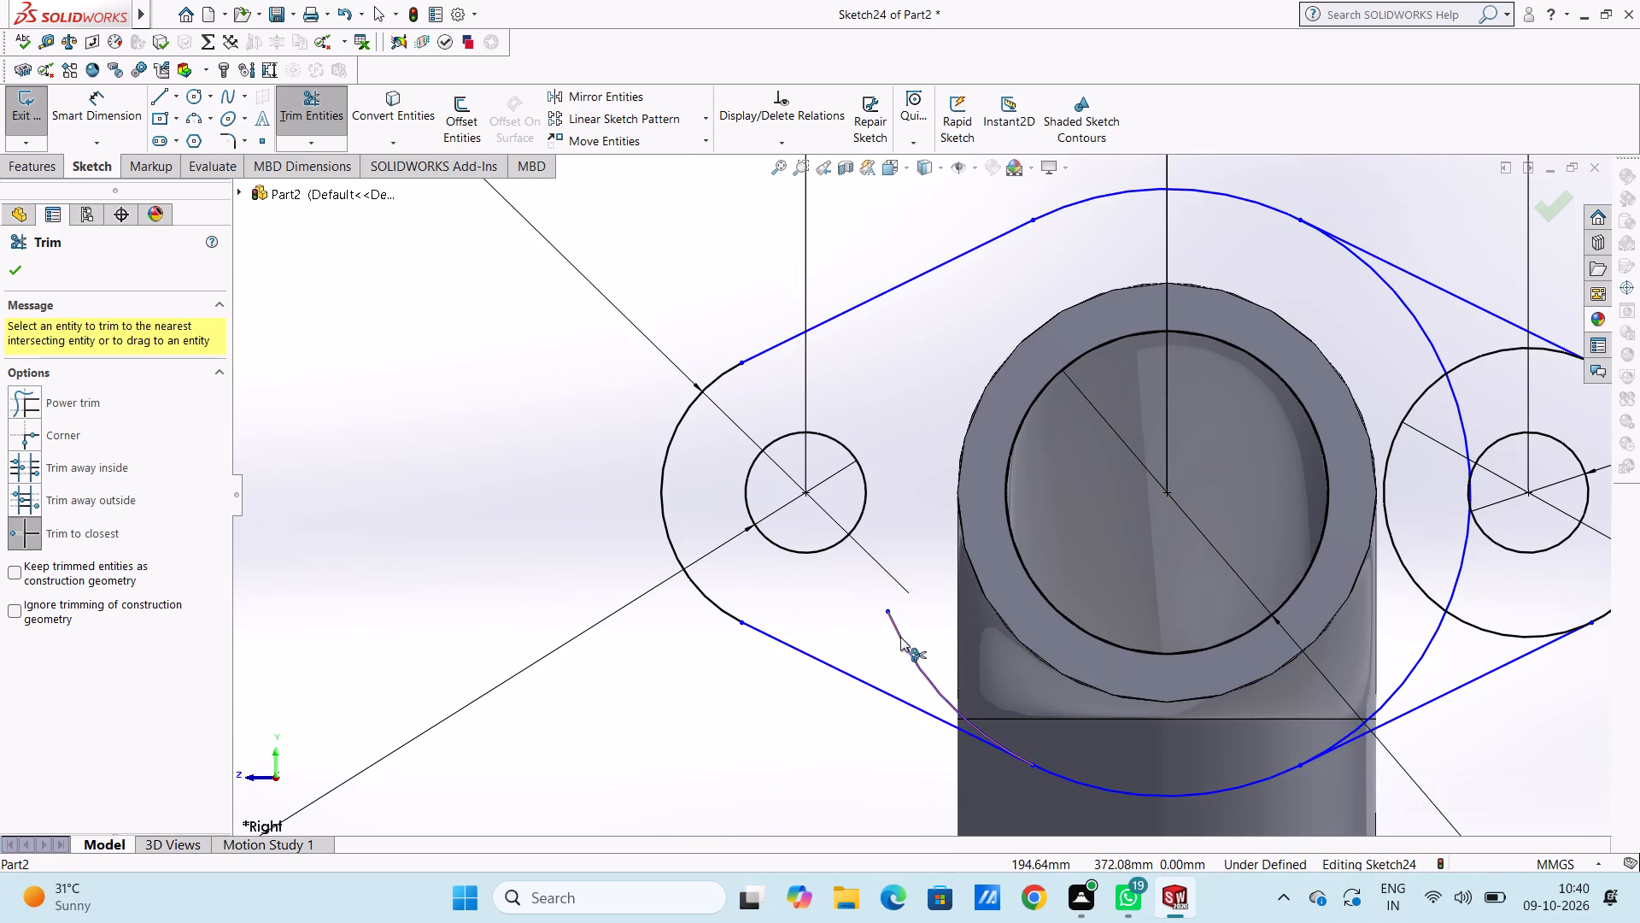
# Trim the 126 mm circle's lower-right arcs up to the right bolt hole and the right 60 mm circle's lower and inner arcs.
pyautogui.scroll(4, 1332, 670)
pyautogui.scroll(-4, 1155, 582)
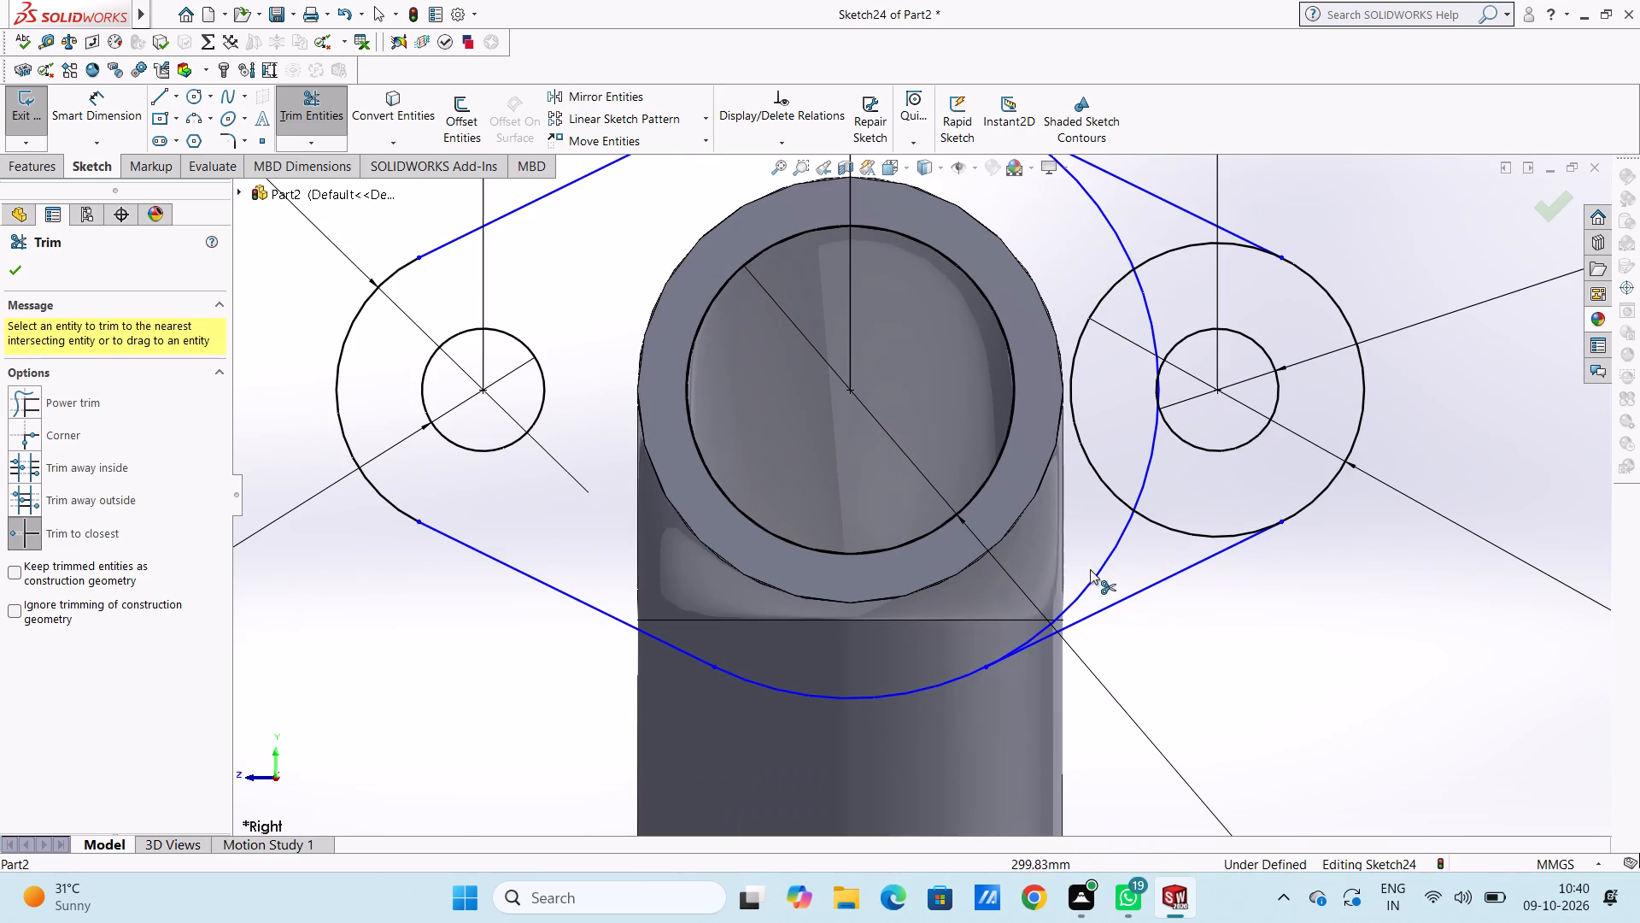
pyautogui.click(1087, 584)
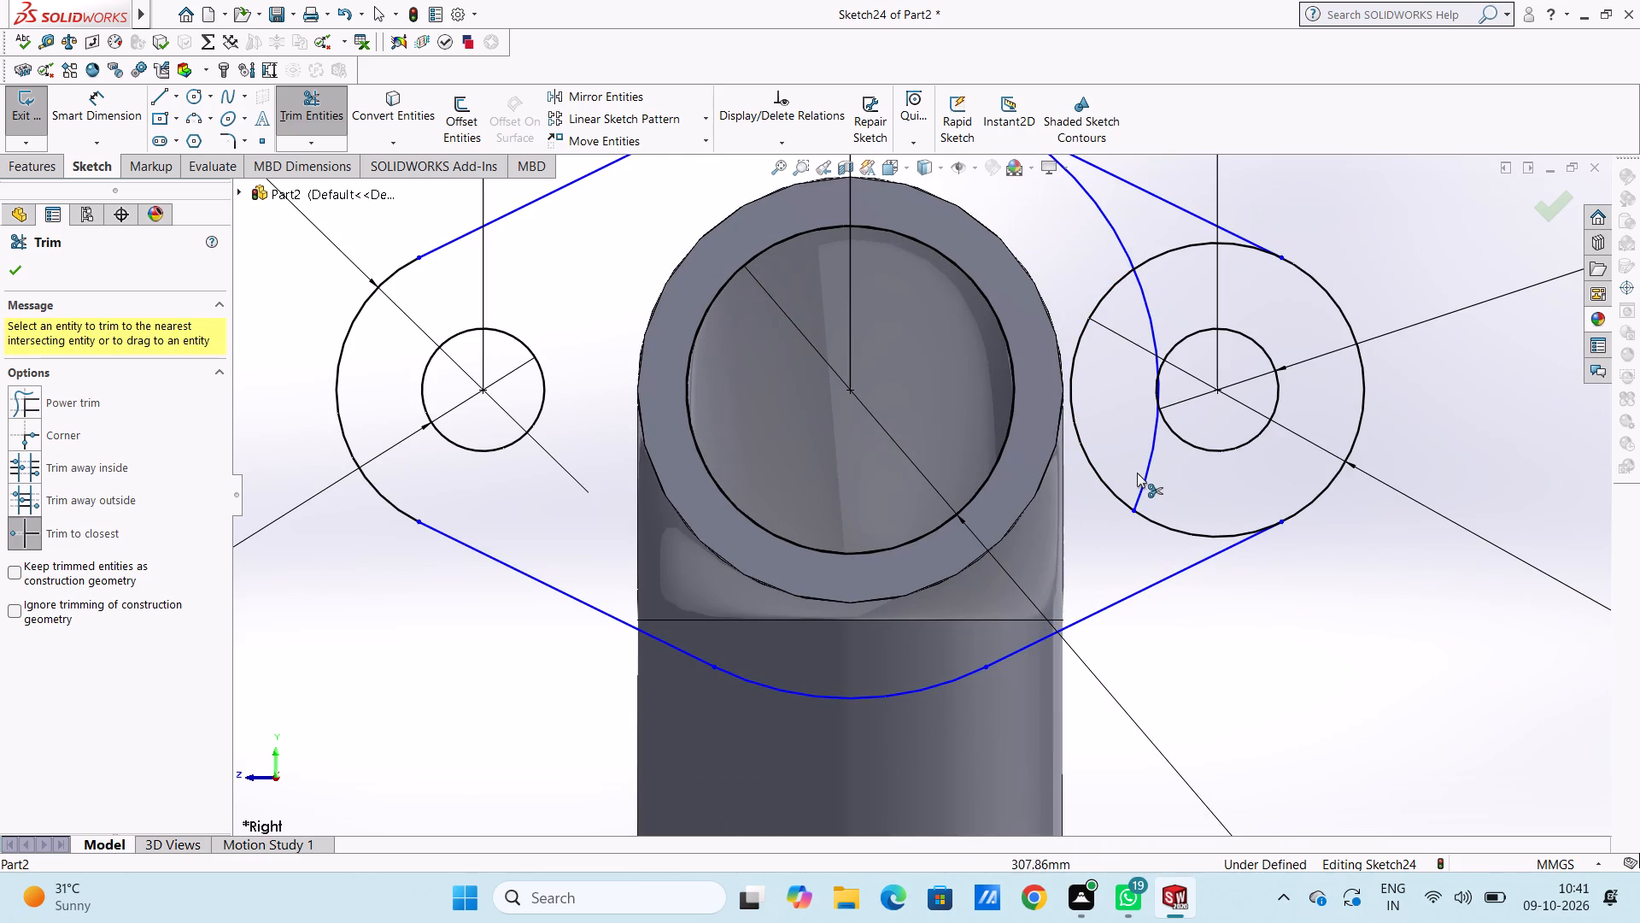
pyautogui.doubleClick(1137, 473)
pyautogui.click(1150, 484)
pyautogui.click(1140, 502)
pyautogui.click(1133, 509)
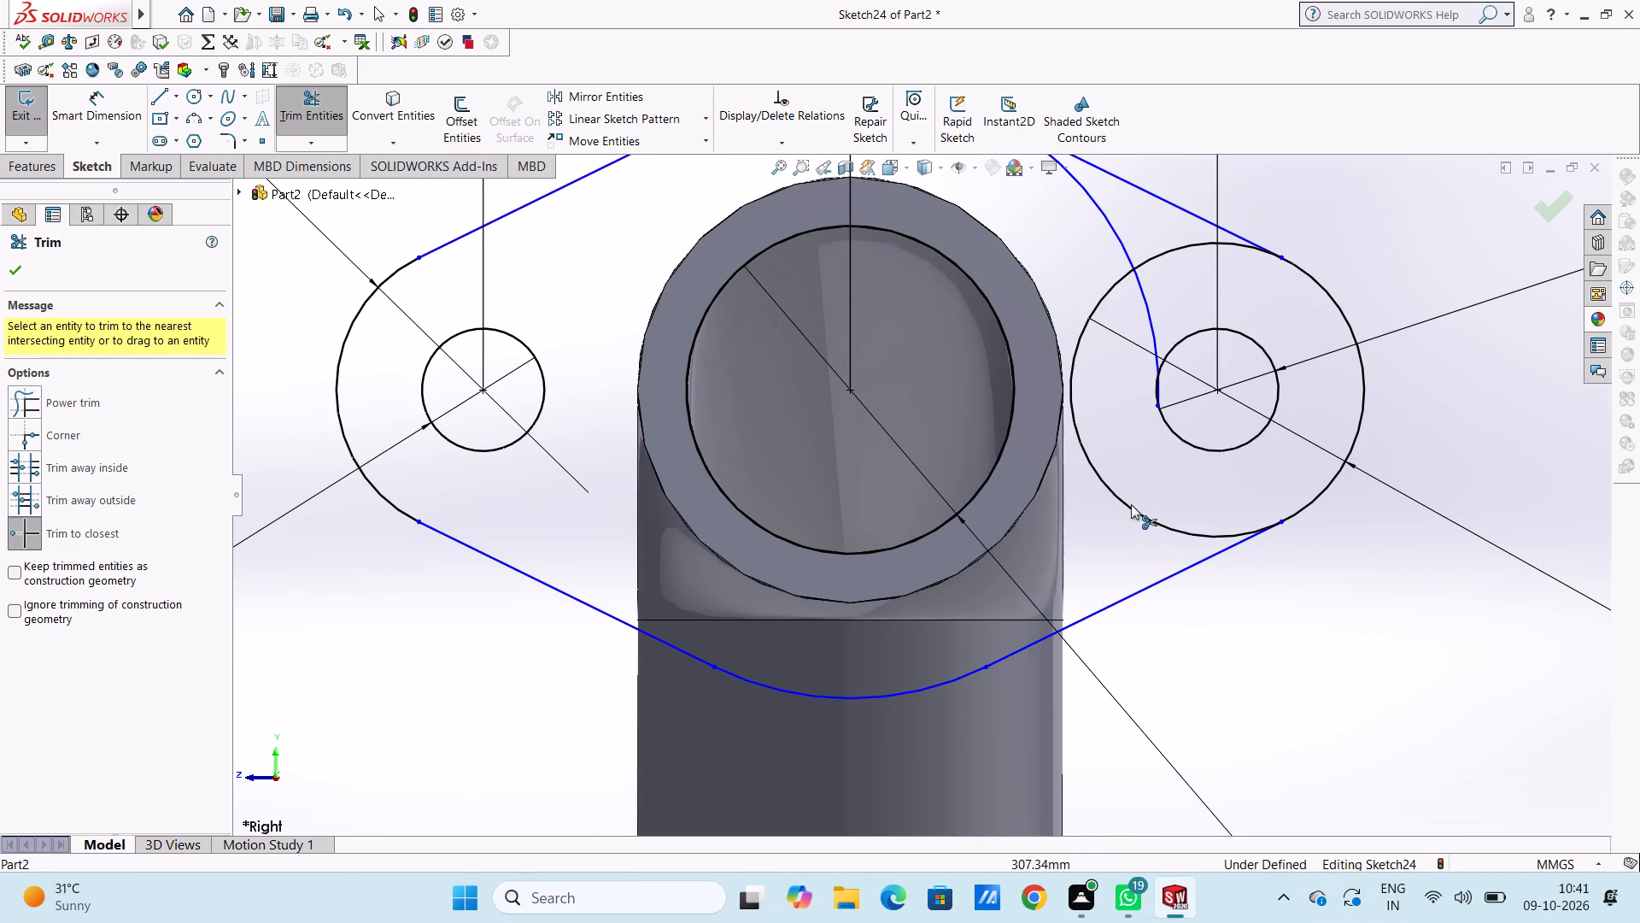
pyautogui.moveTo(1131, 504); pyautogui.dragTo(1119, 482)
pyautogui.scroll(-5, 1170, 391)
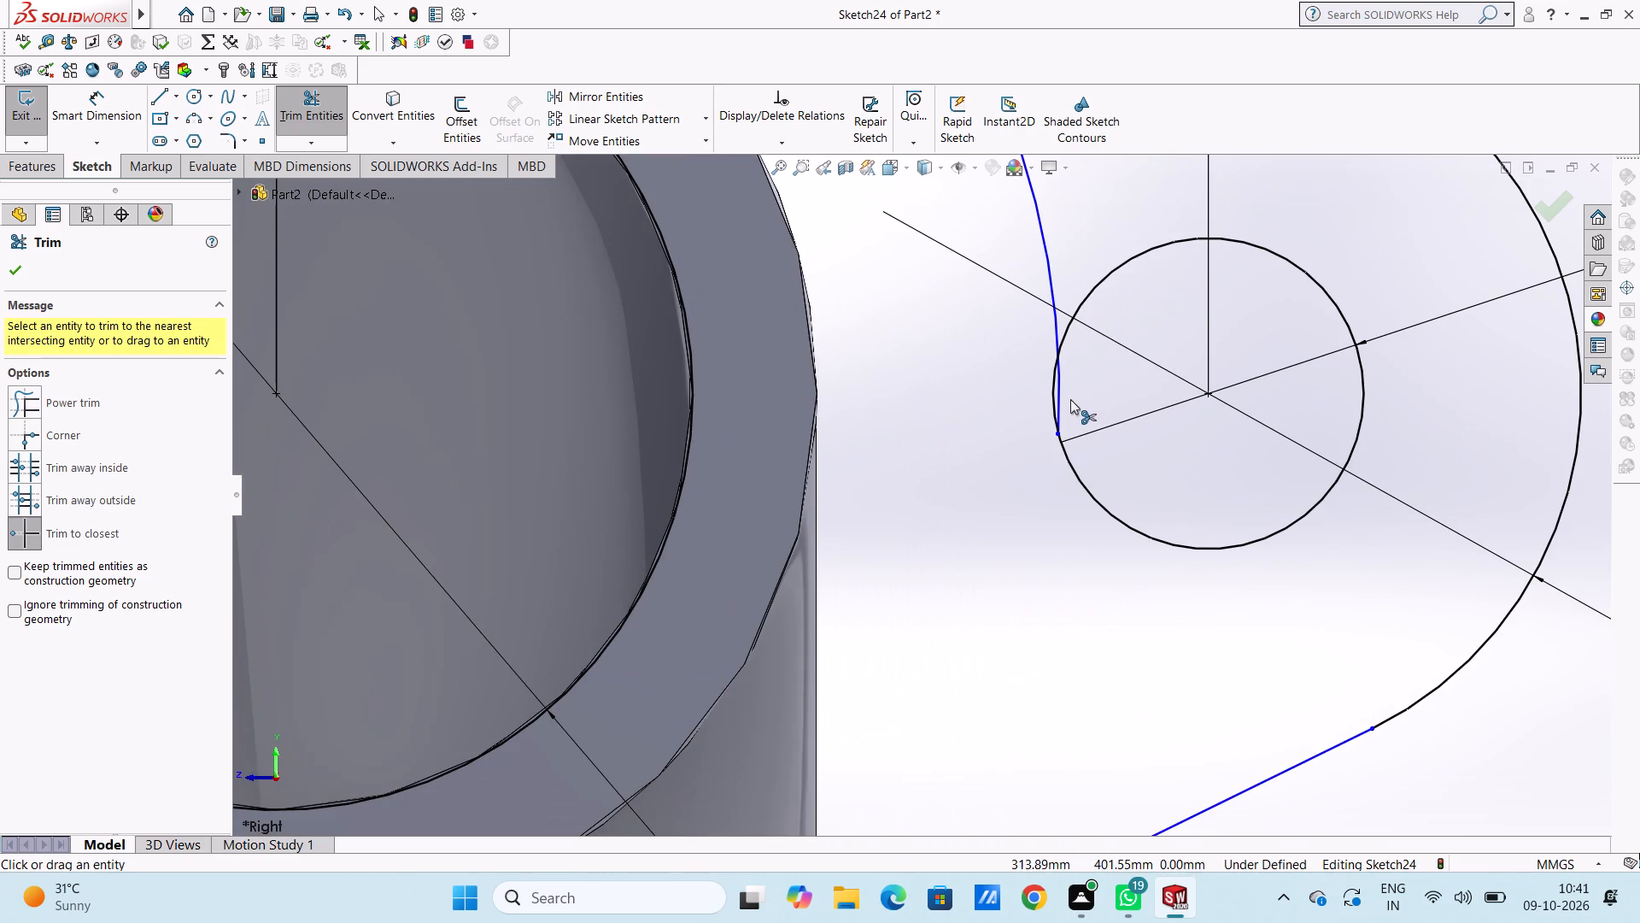
pyautogui.click(1061, 394)
# Trim the leftover upper-right arcs of the 126 mm and right 60 mm circles, leaving only the outer flange outline and holes.
pyautogui.scroll(7, 1112, 327)
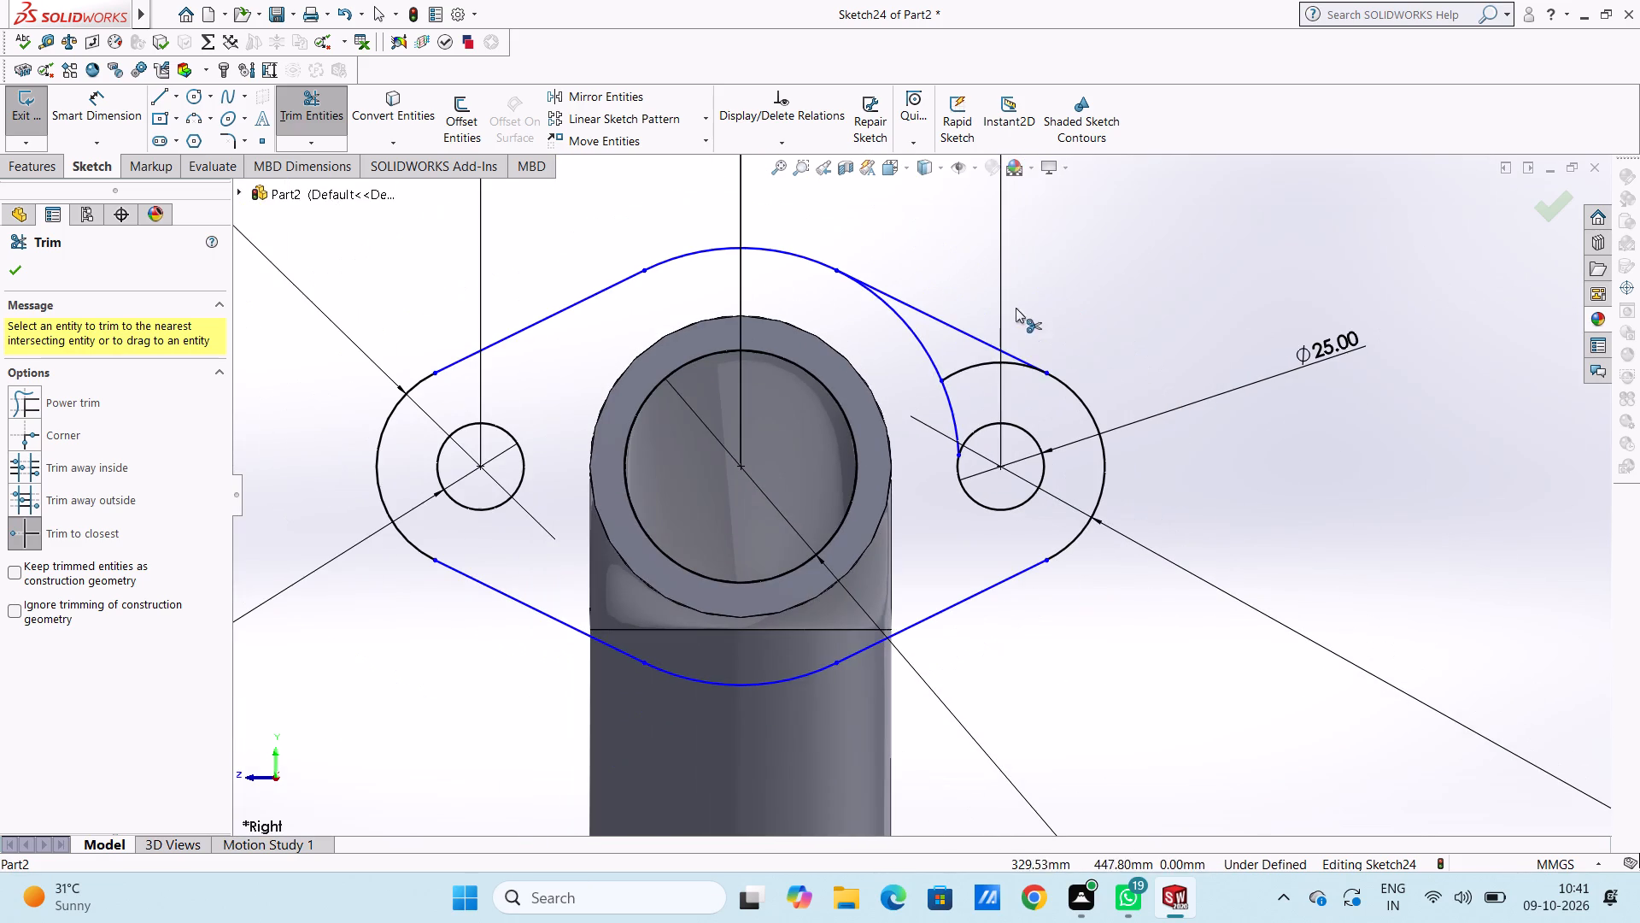
pyautogui.click(940, 368)
pyautogui.click(955, 380)
pyautogui.click(955, 375)
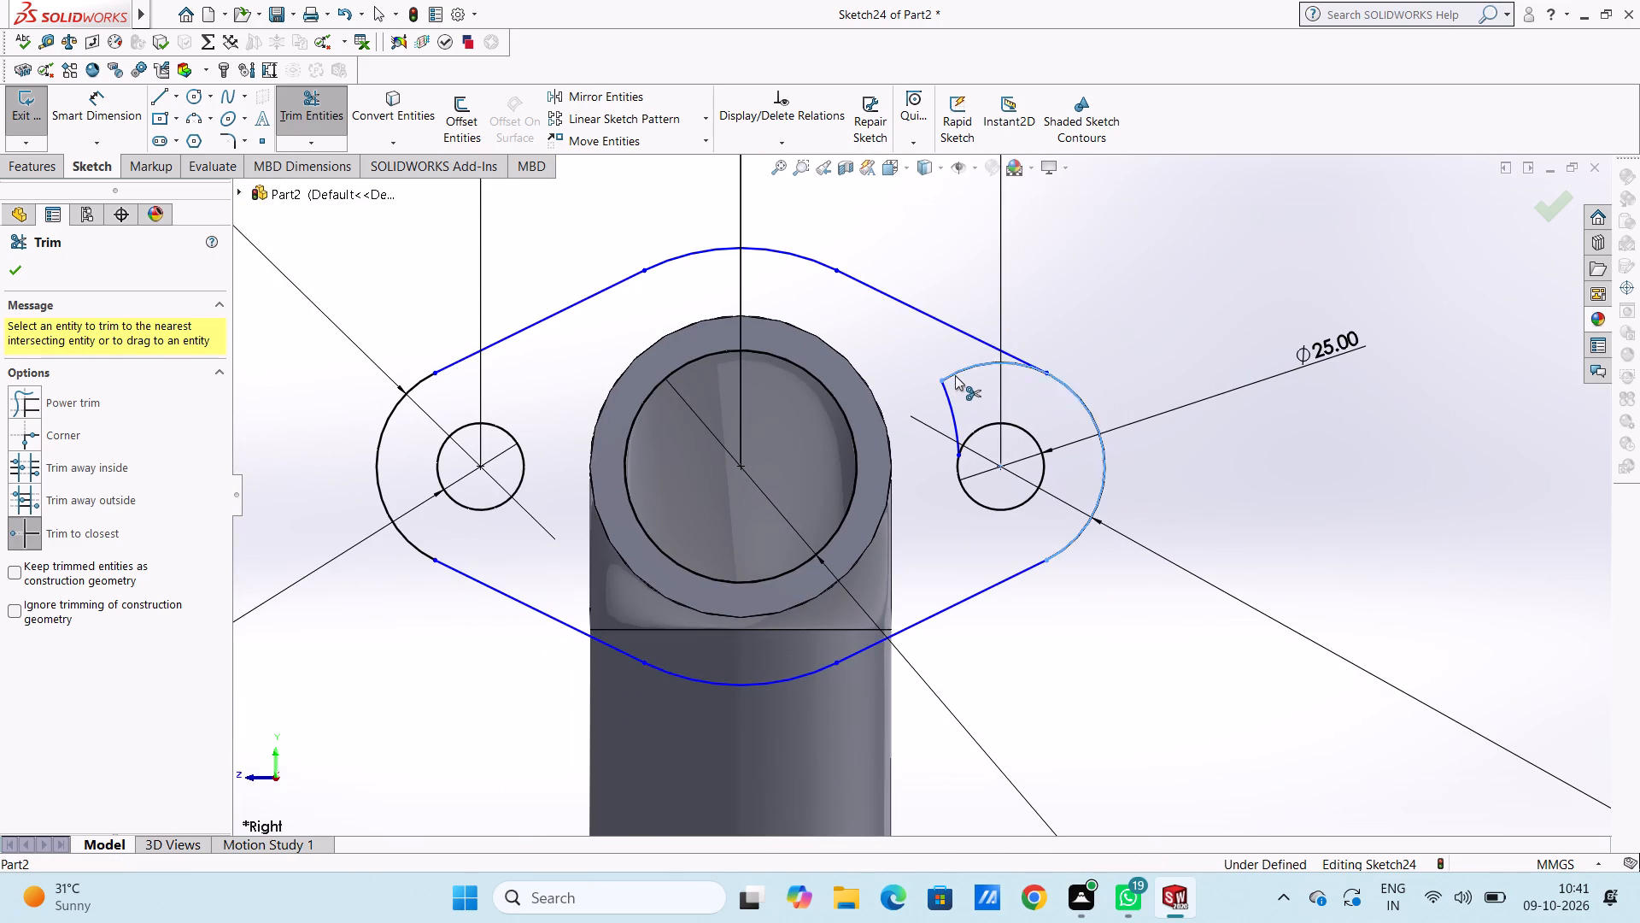
pyautogui.click(952, 392)
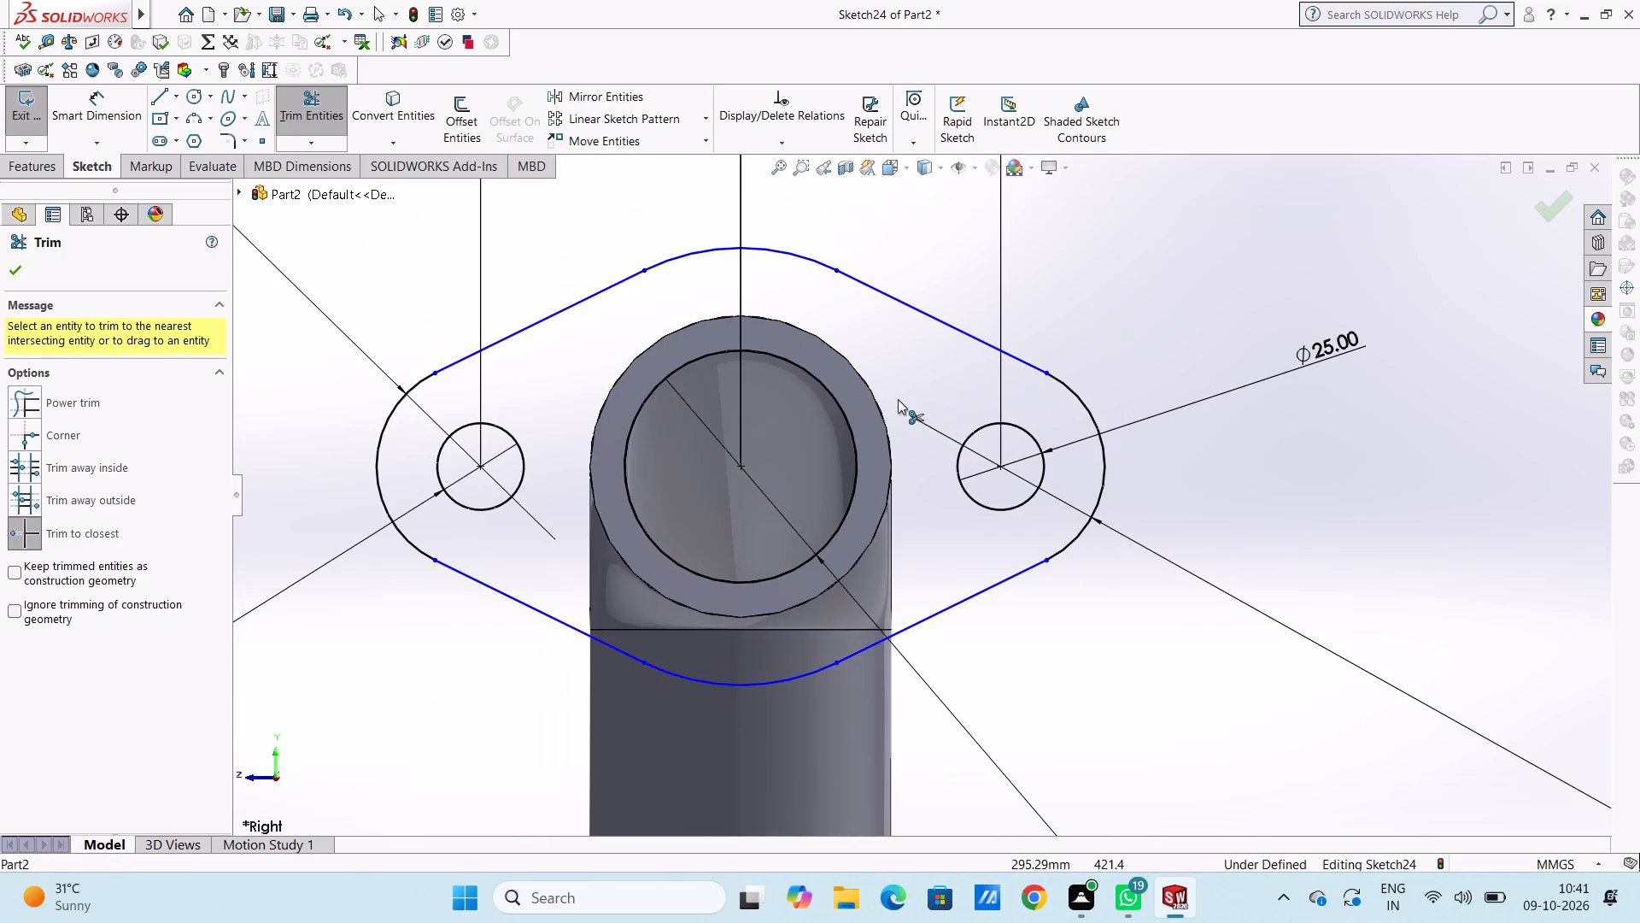
pyautogui.press('Escape')
pyautogui.press('Escape')
# Dimension the vertical distance from the left bolt hole's centre to the lower end of the upper-left connecting line.
pyautogui.scroll(5, 898, 399)
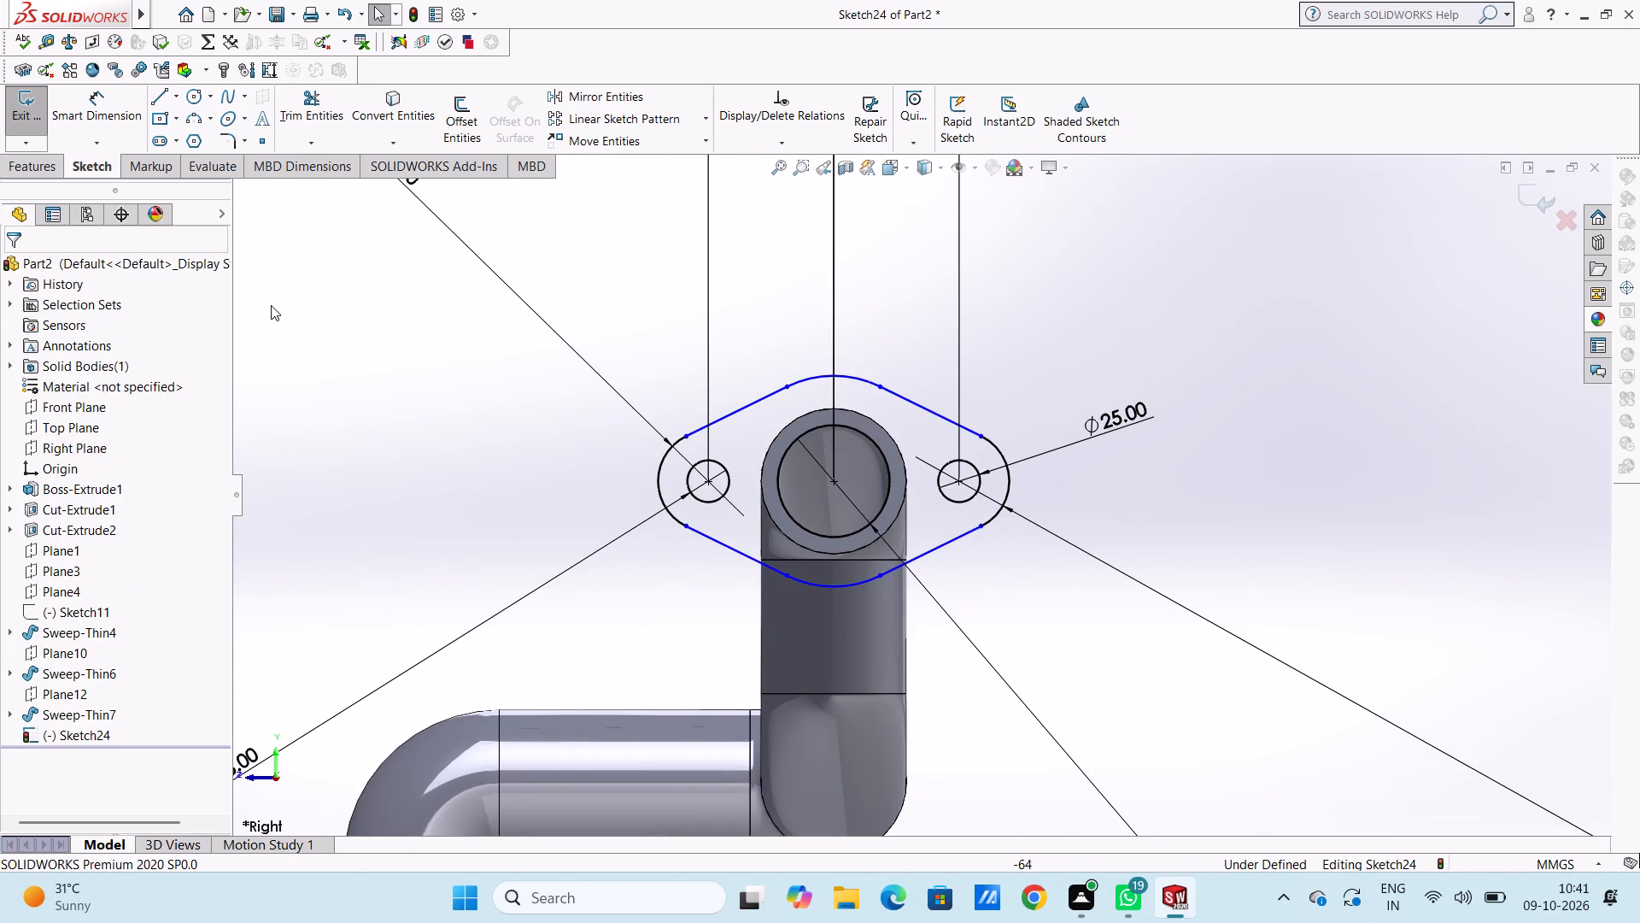
pyautogui.click(114, 117)
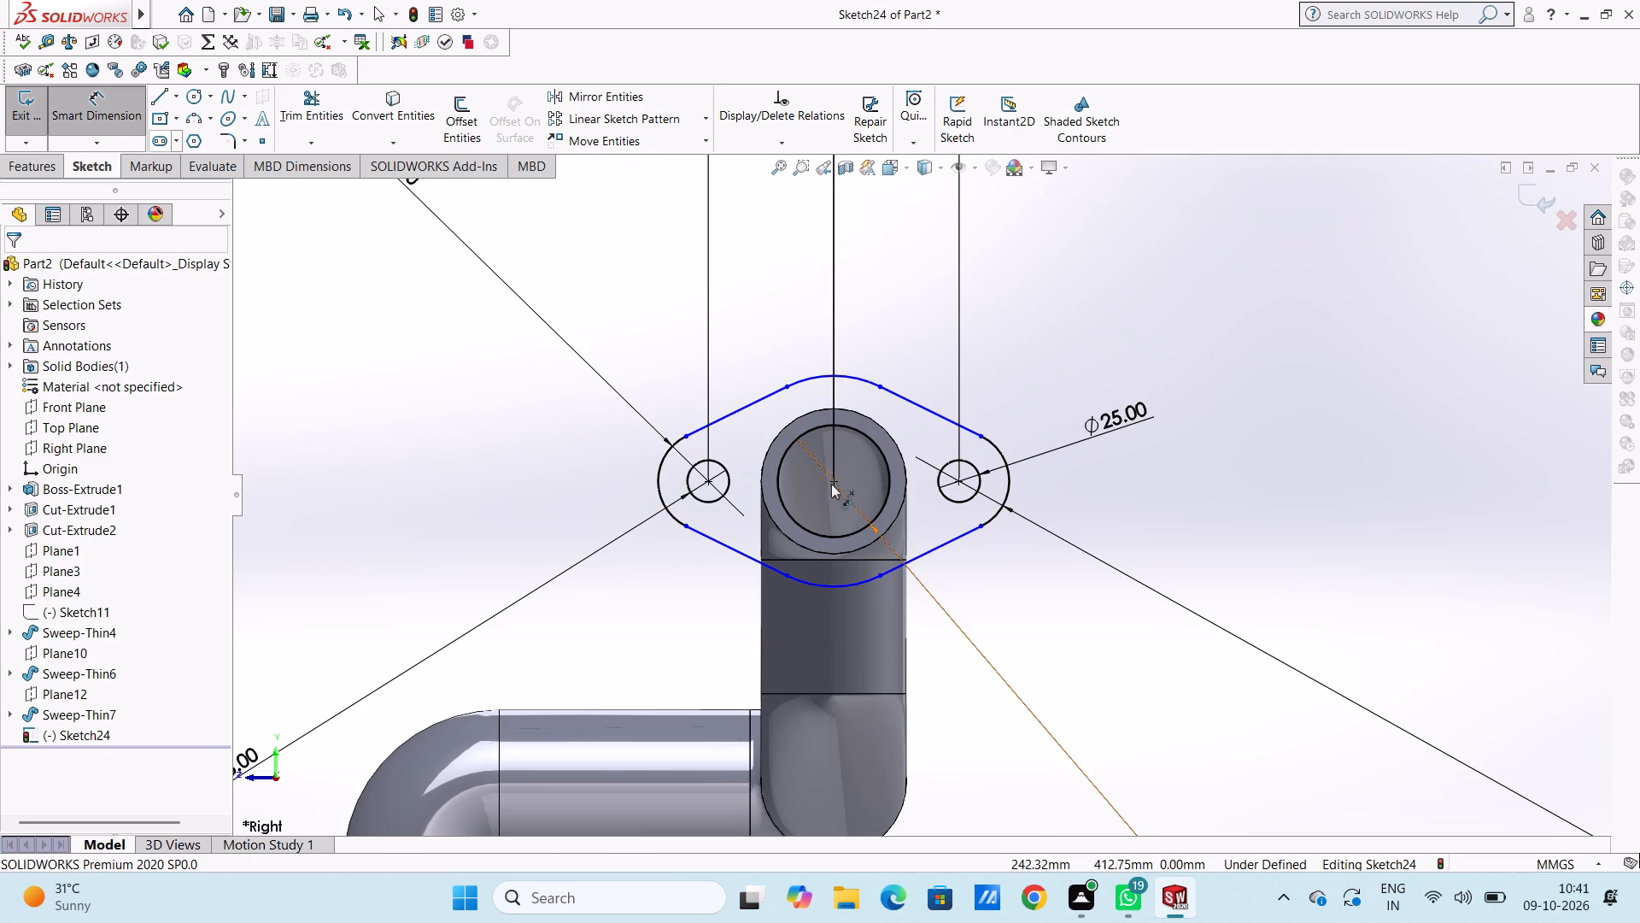
pyautogui.click(706, 485)
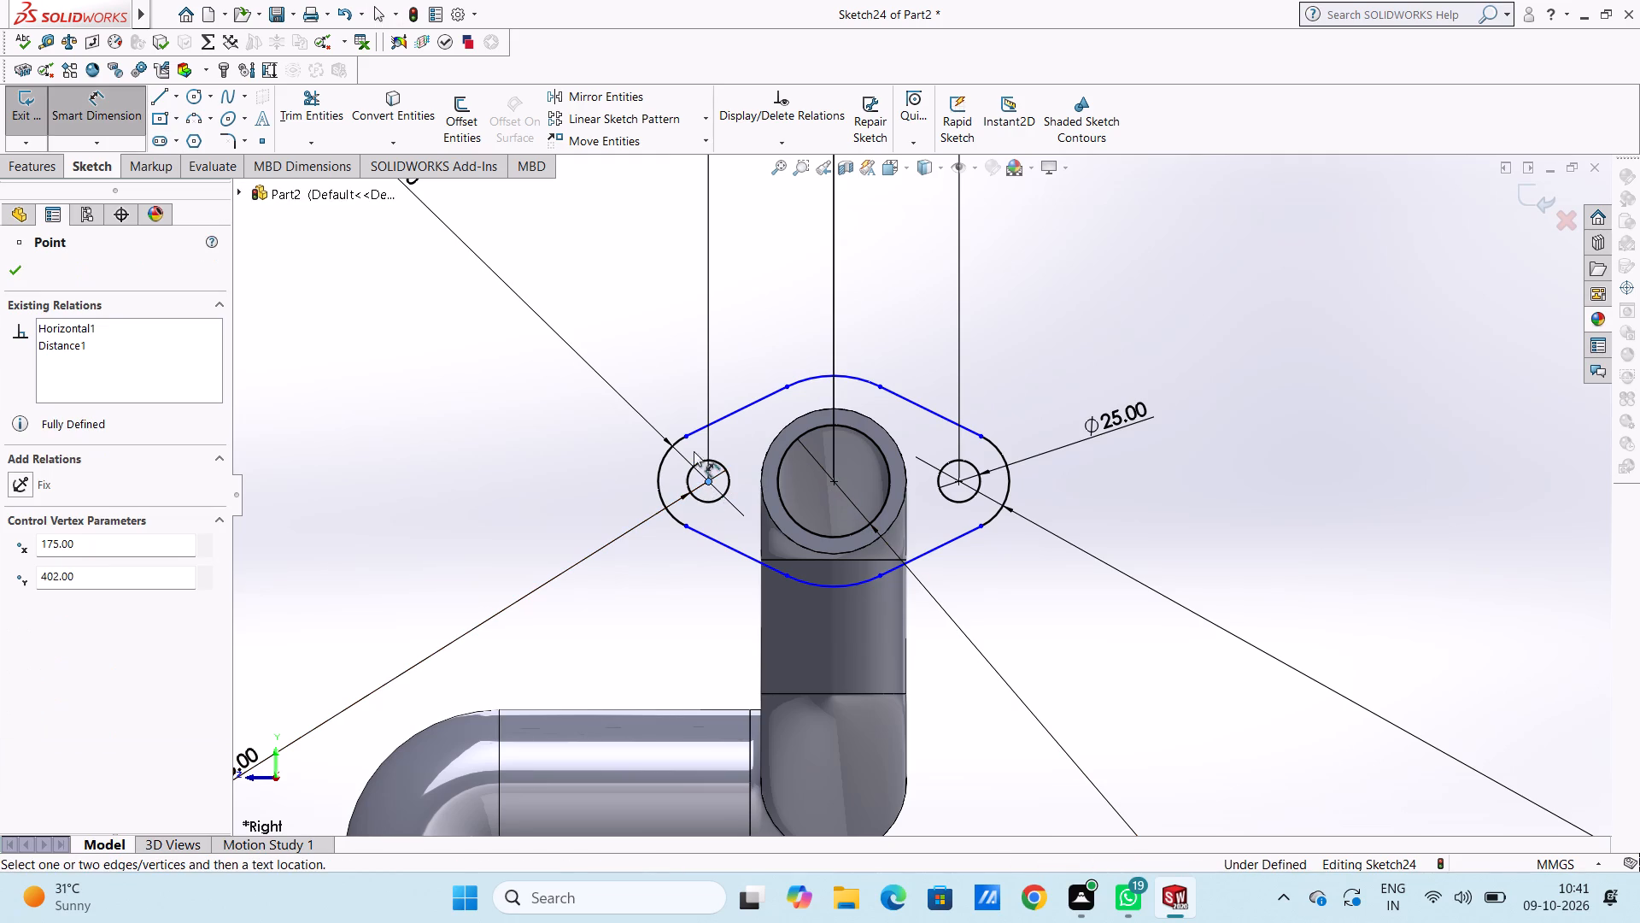
pyautogui.click(689, 439)
pyautogui.click(412, 468)
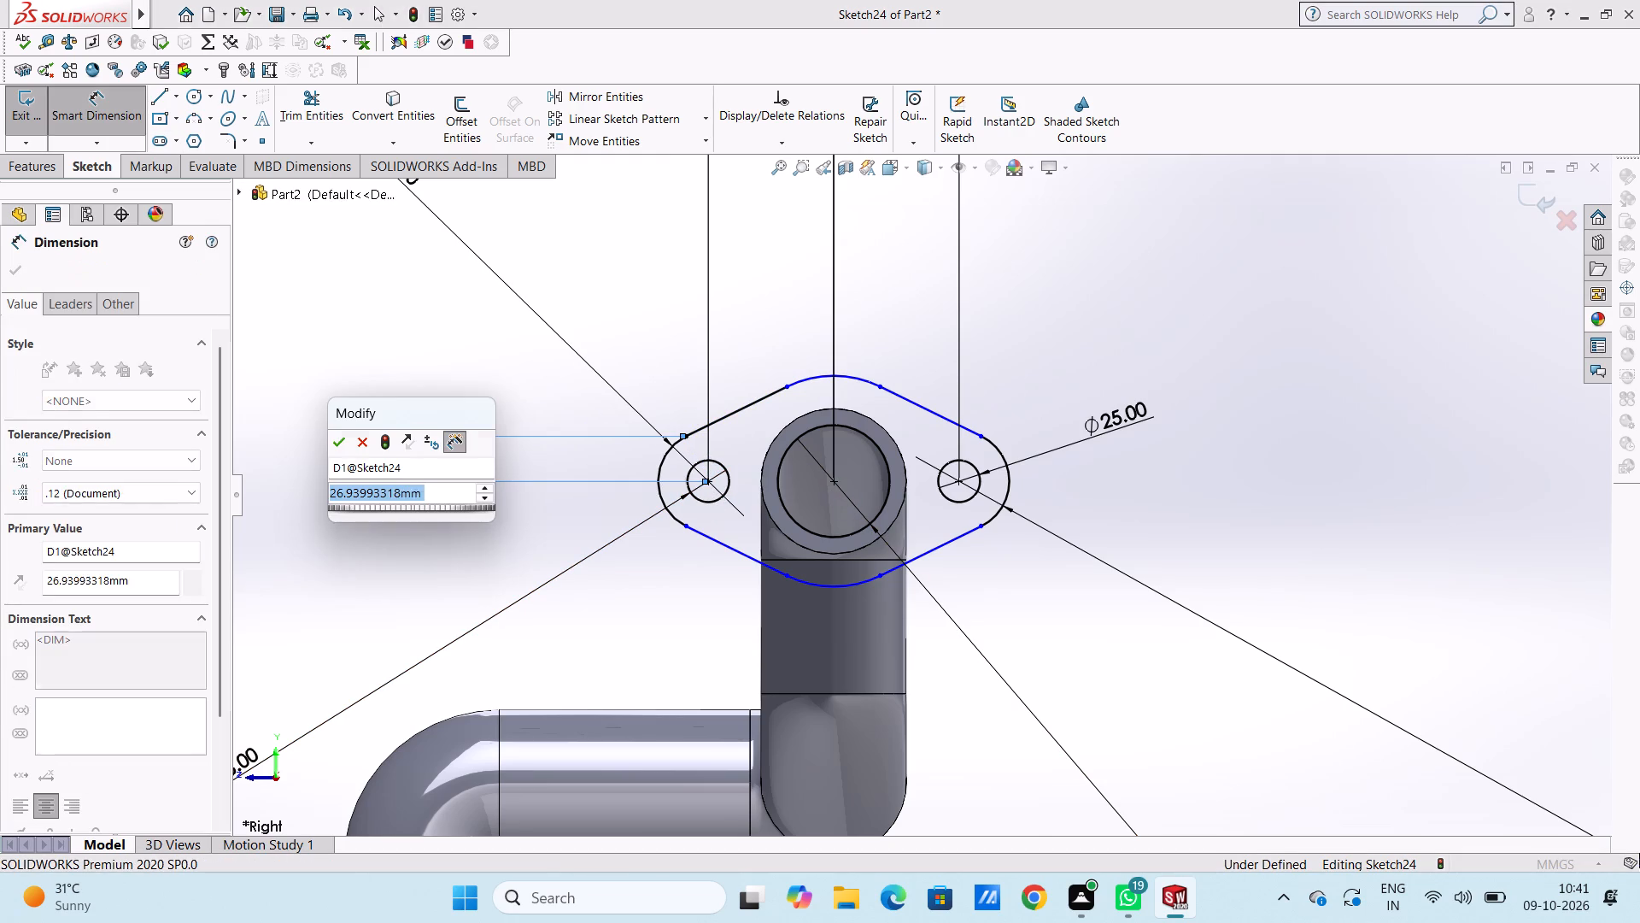
pyautogui.click(338, 441)
pyautogui.click(346, 372)
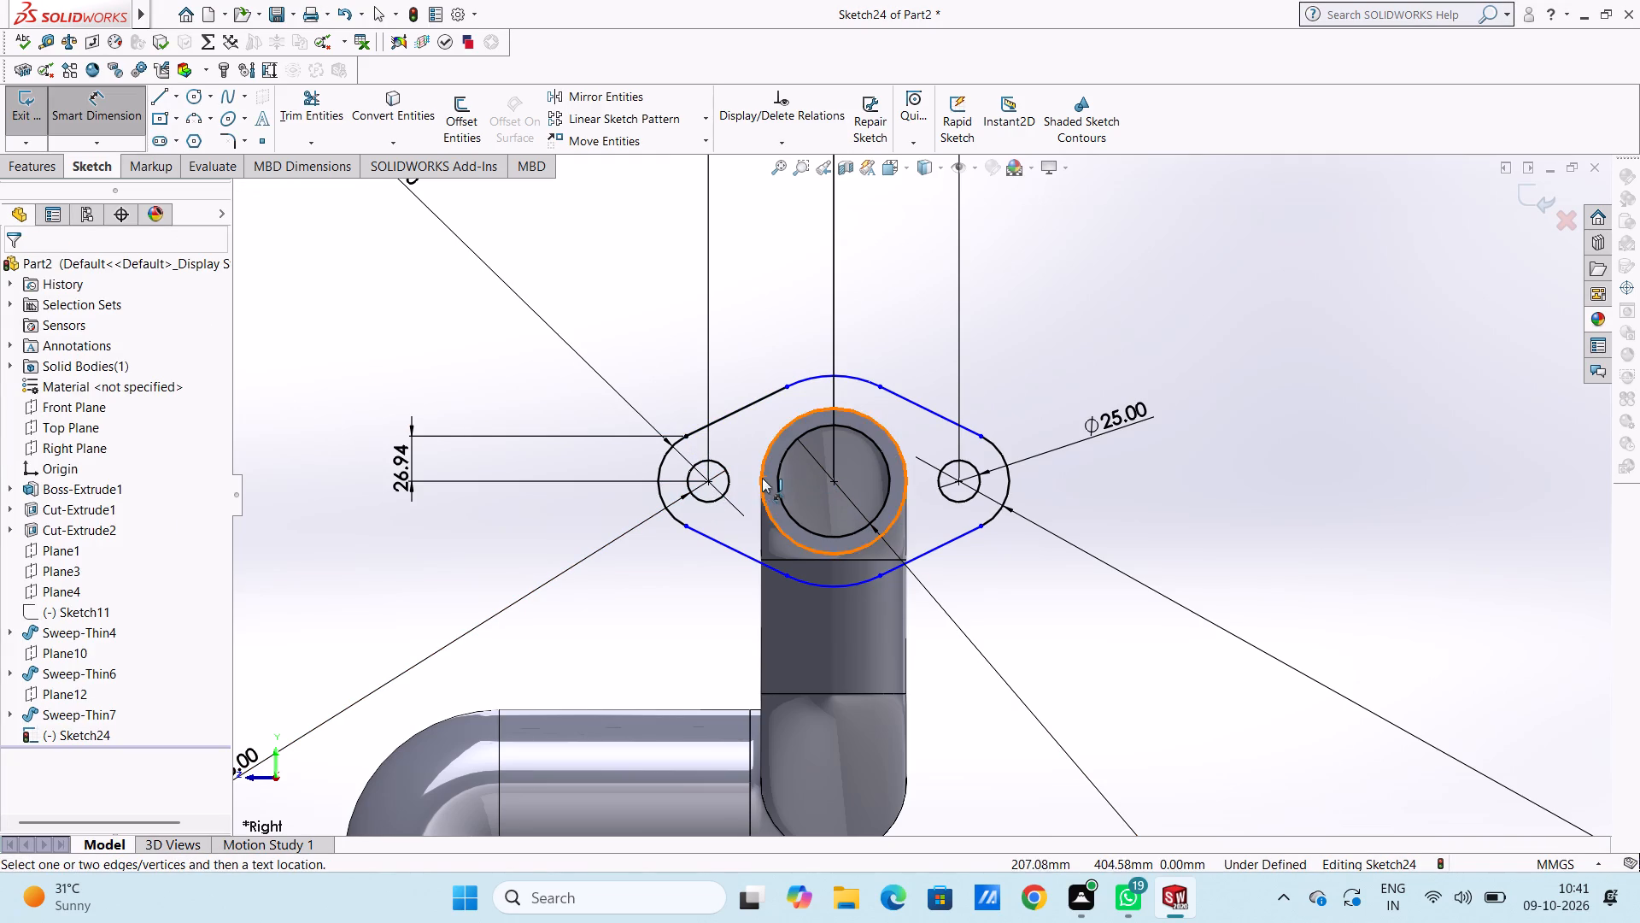
# Dimension the vertical distance from the left bolt hole's centre to the upper end of the upper-left connecting line.
pyautogui.click(706, 479)
pyautogui.click(789, 387)
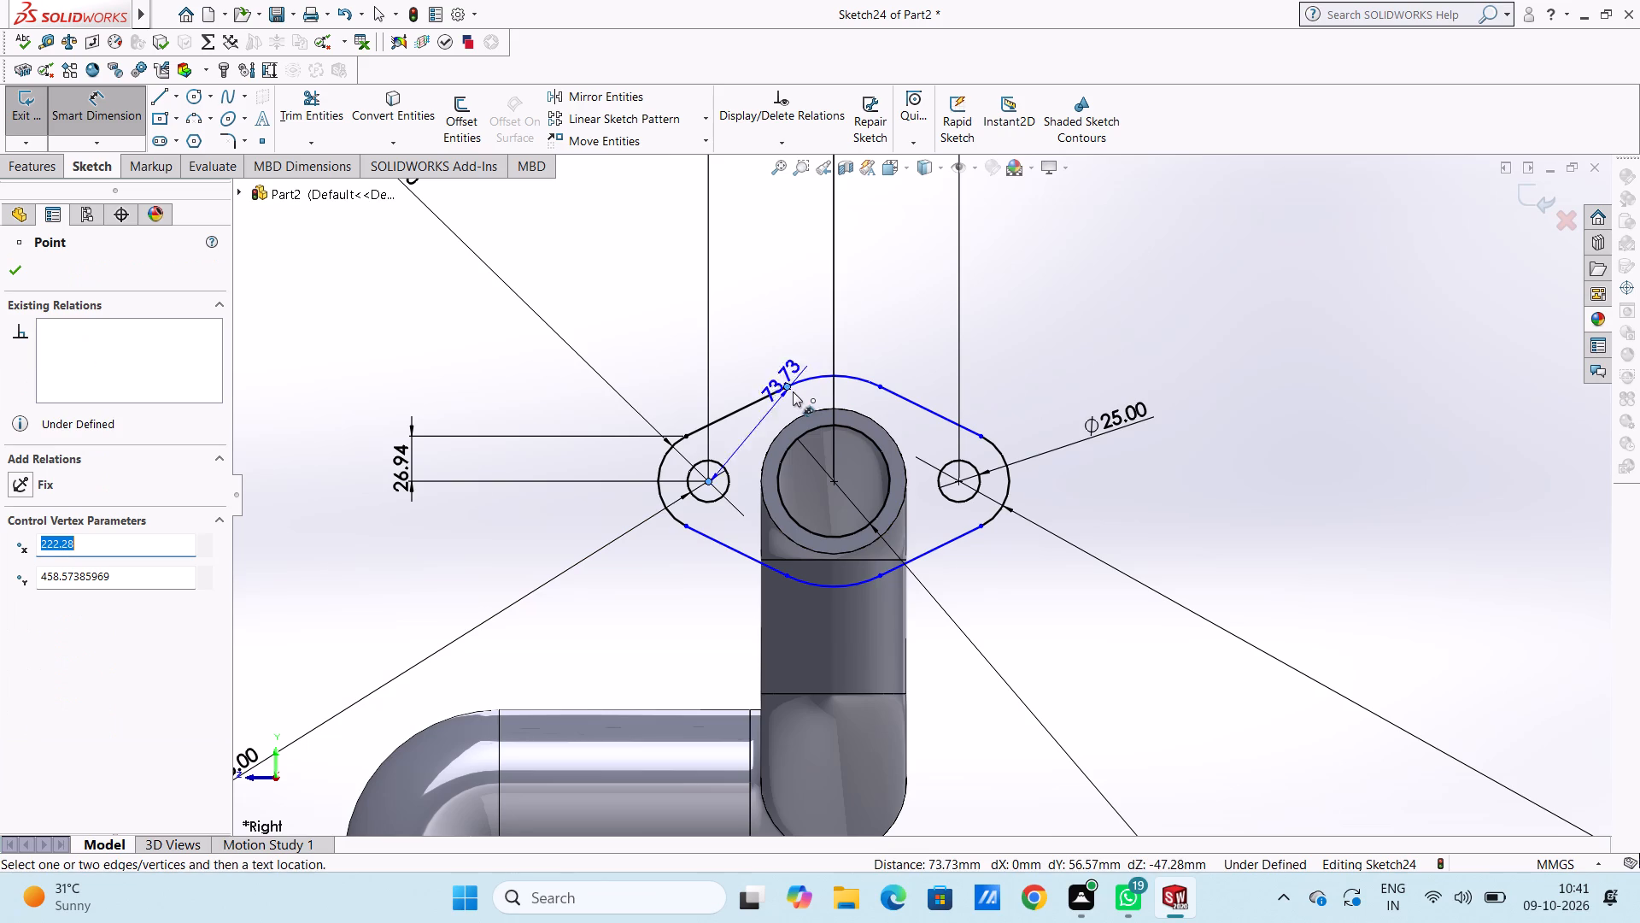
pyautogui.click(800, 445)
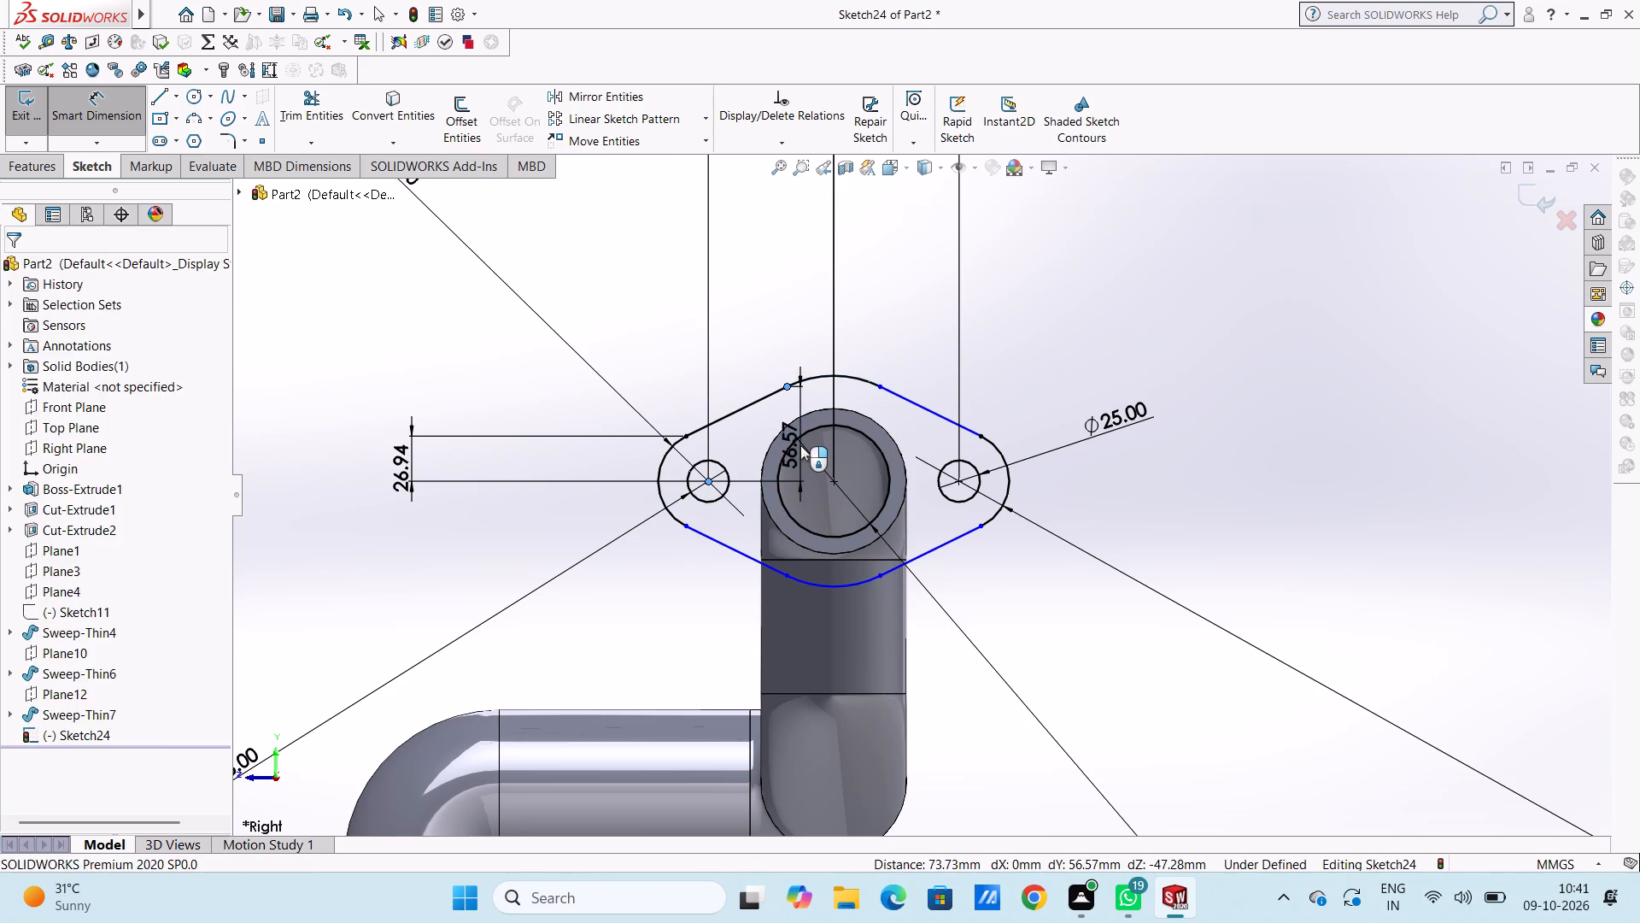
pyautogui.click(726, 412)
pyautogui.click(713, 351)
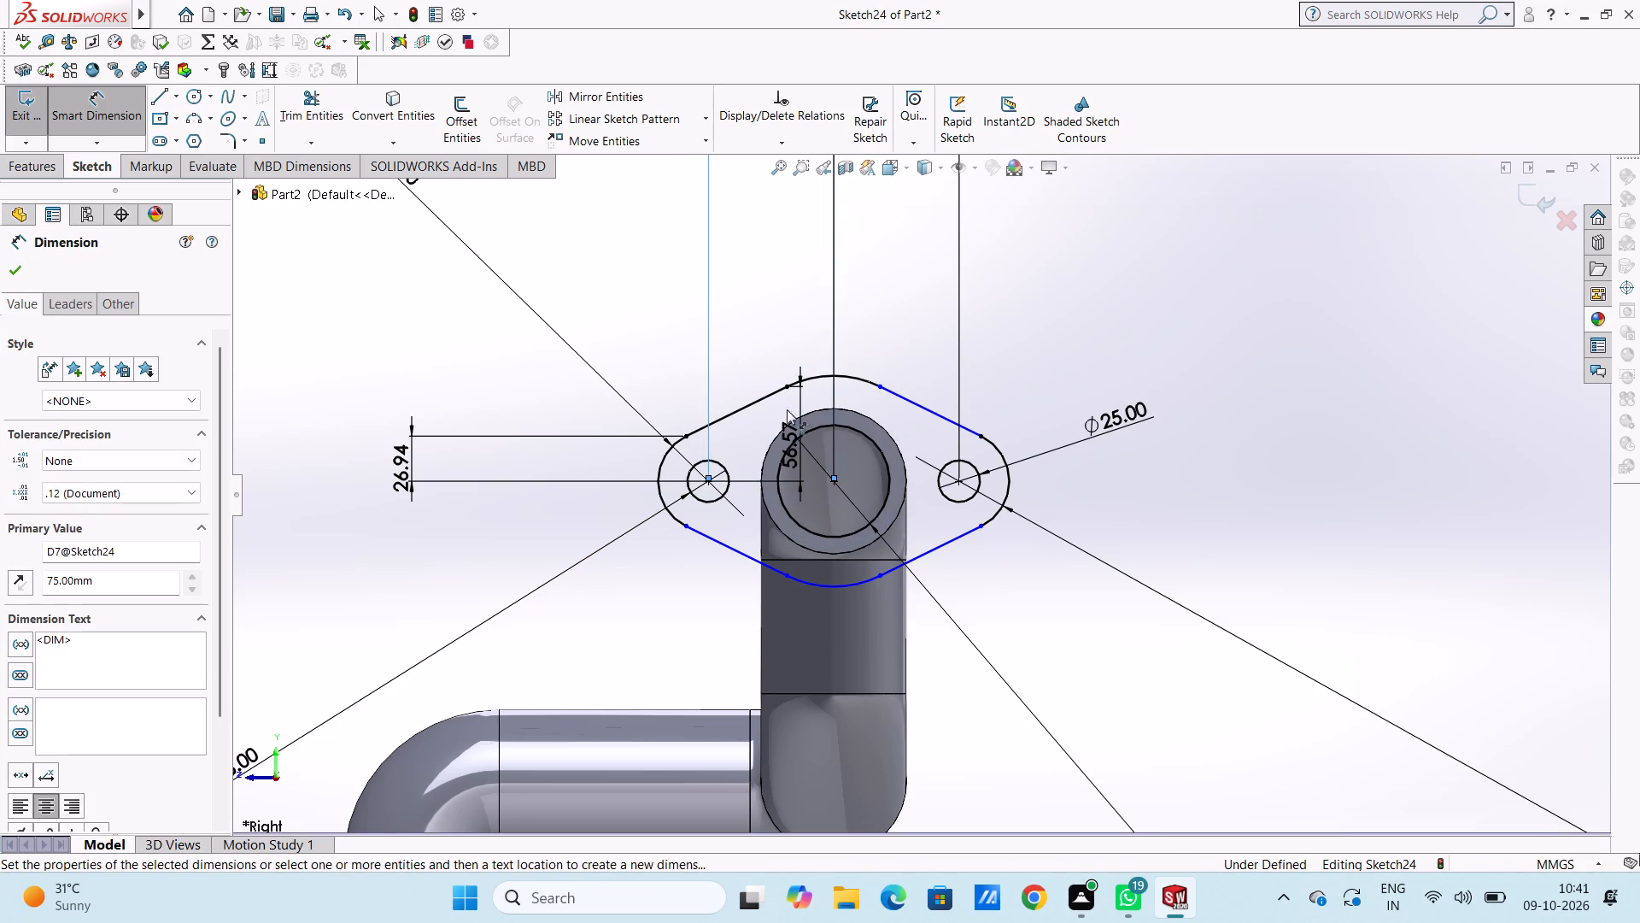
# Dimension the vertical distance from the central bore's centre to the upper end of the upper-right connecting line.
pyautogui.click(831, 484)
pyautogui.click(878, 391)
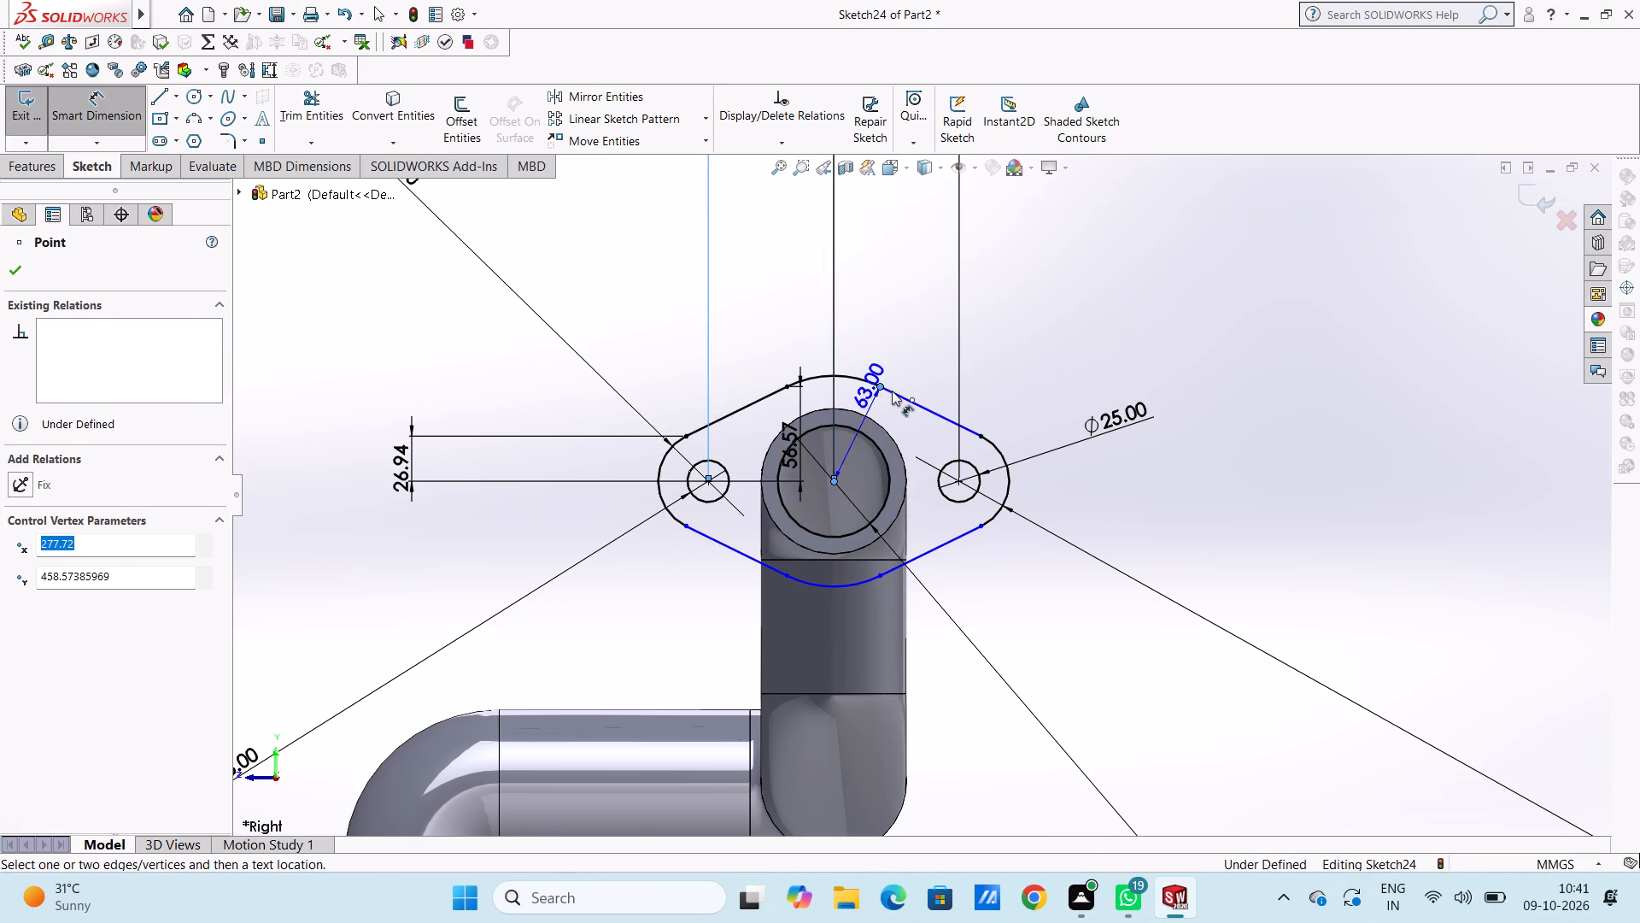
pyautogui.click(901, 414)
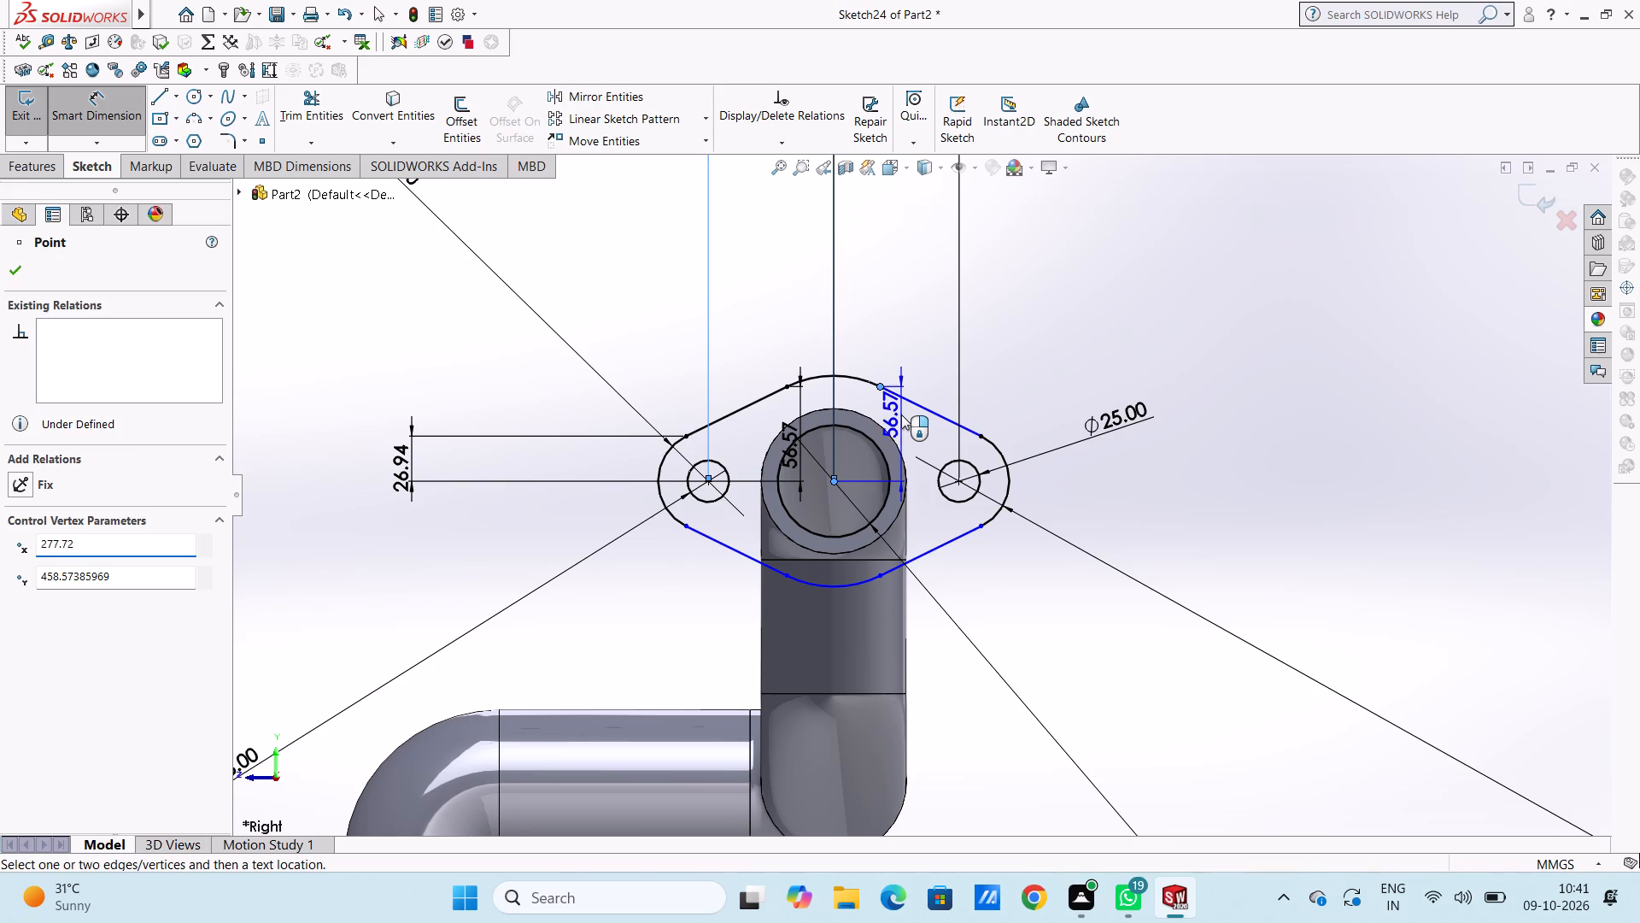
pyautogui.click(831, 391)
pyautogui.click(772, 312)
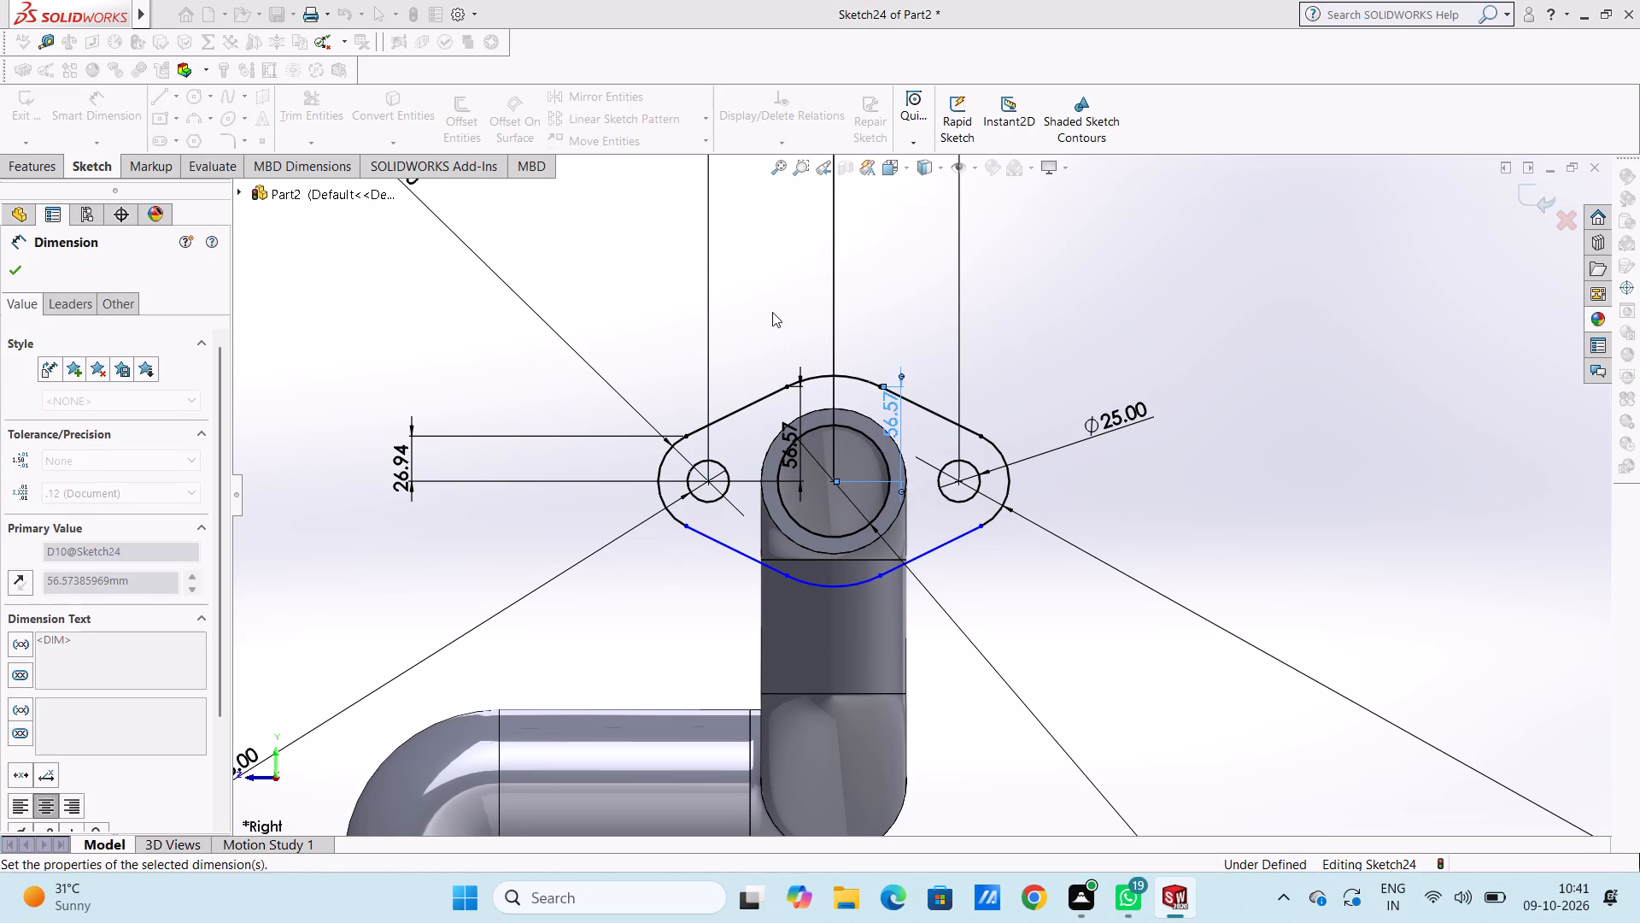
# Dimension the vertical distance from the left bolt hole's centre to the lower end of the lower-right connecting line.
pyautogui.click(712, 485)
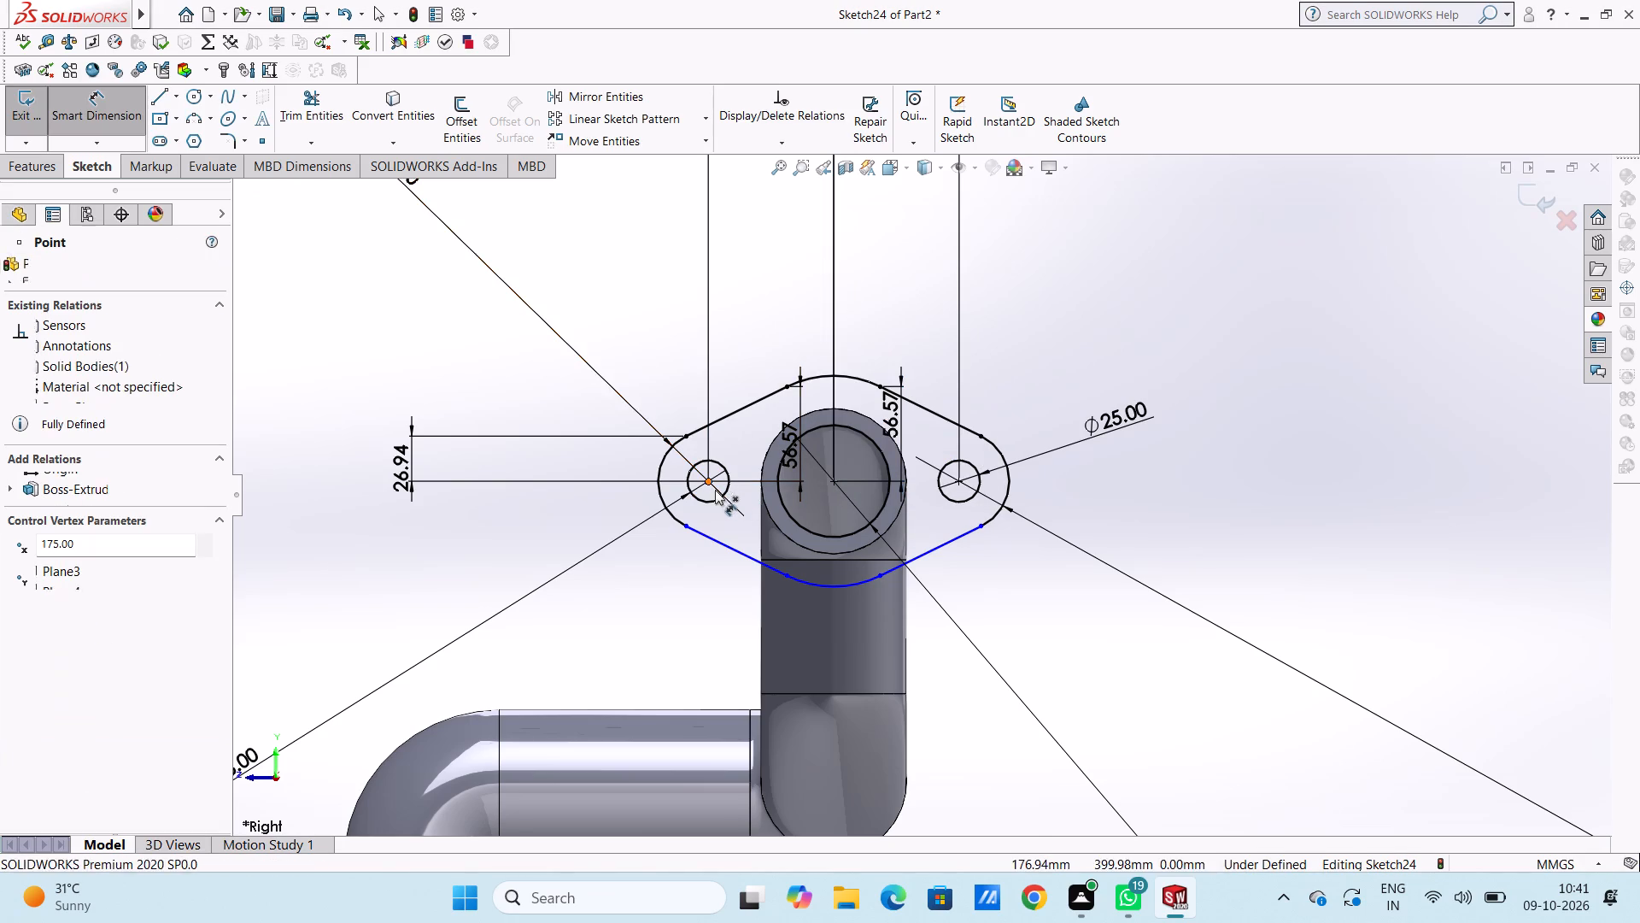
pyautogui.click(884, 575)
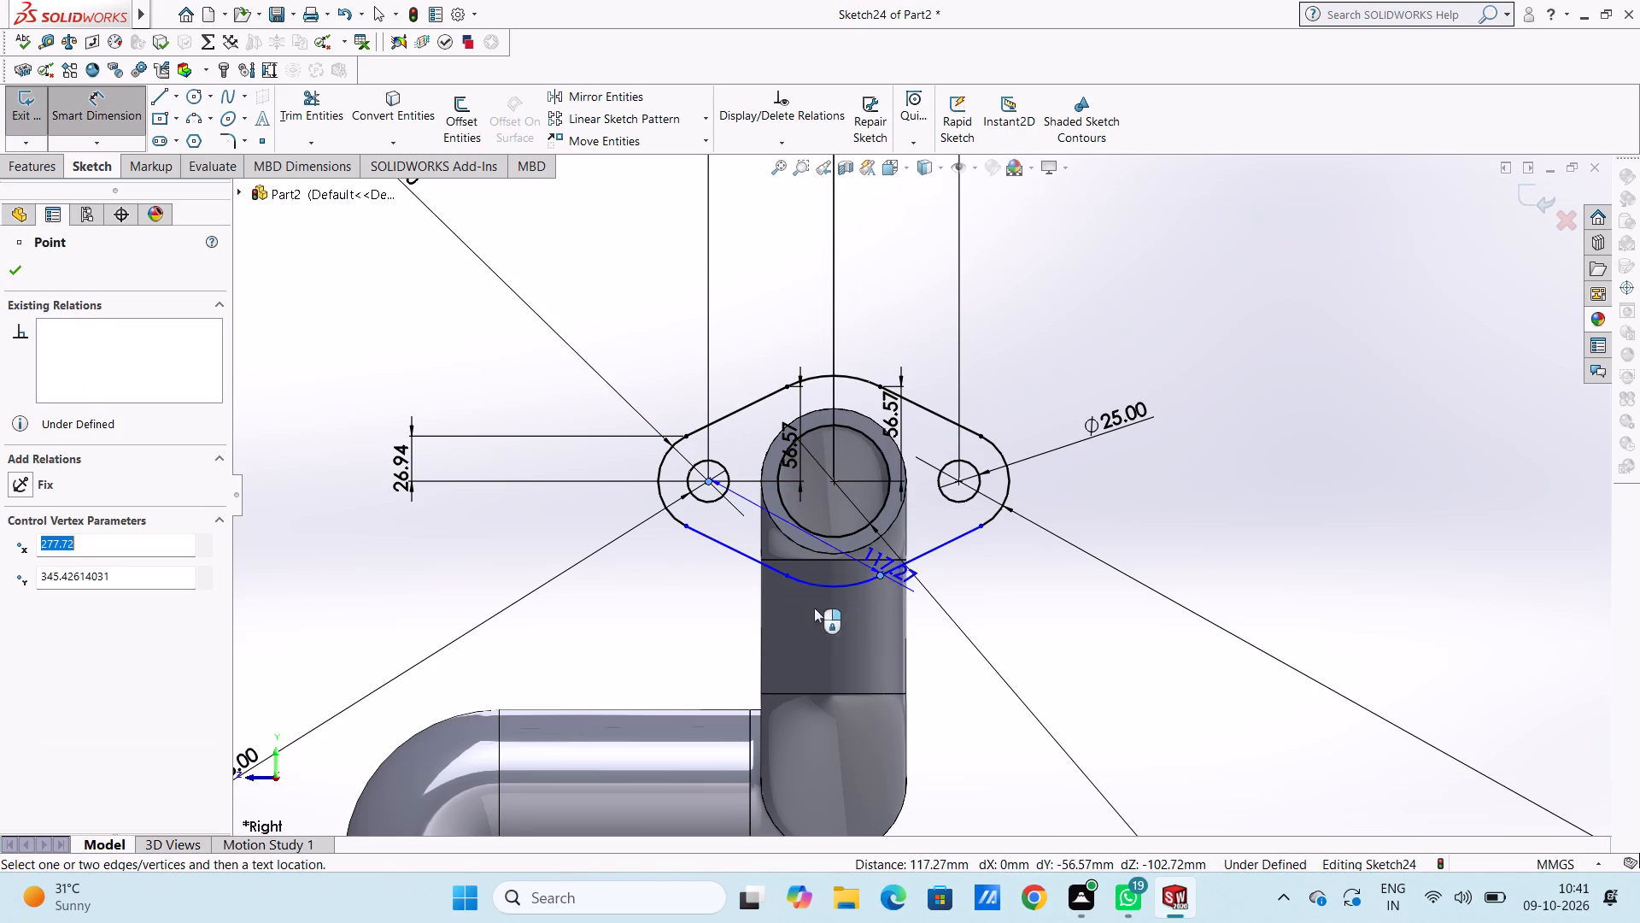
pyautogui.click(571, 548)
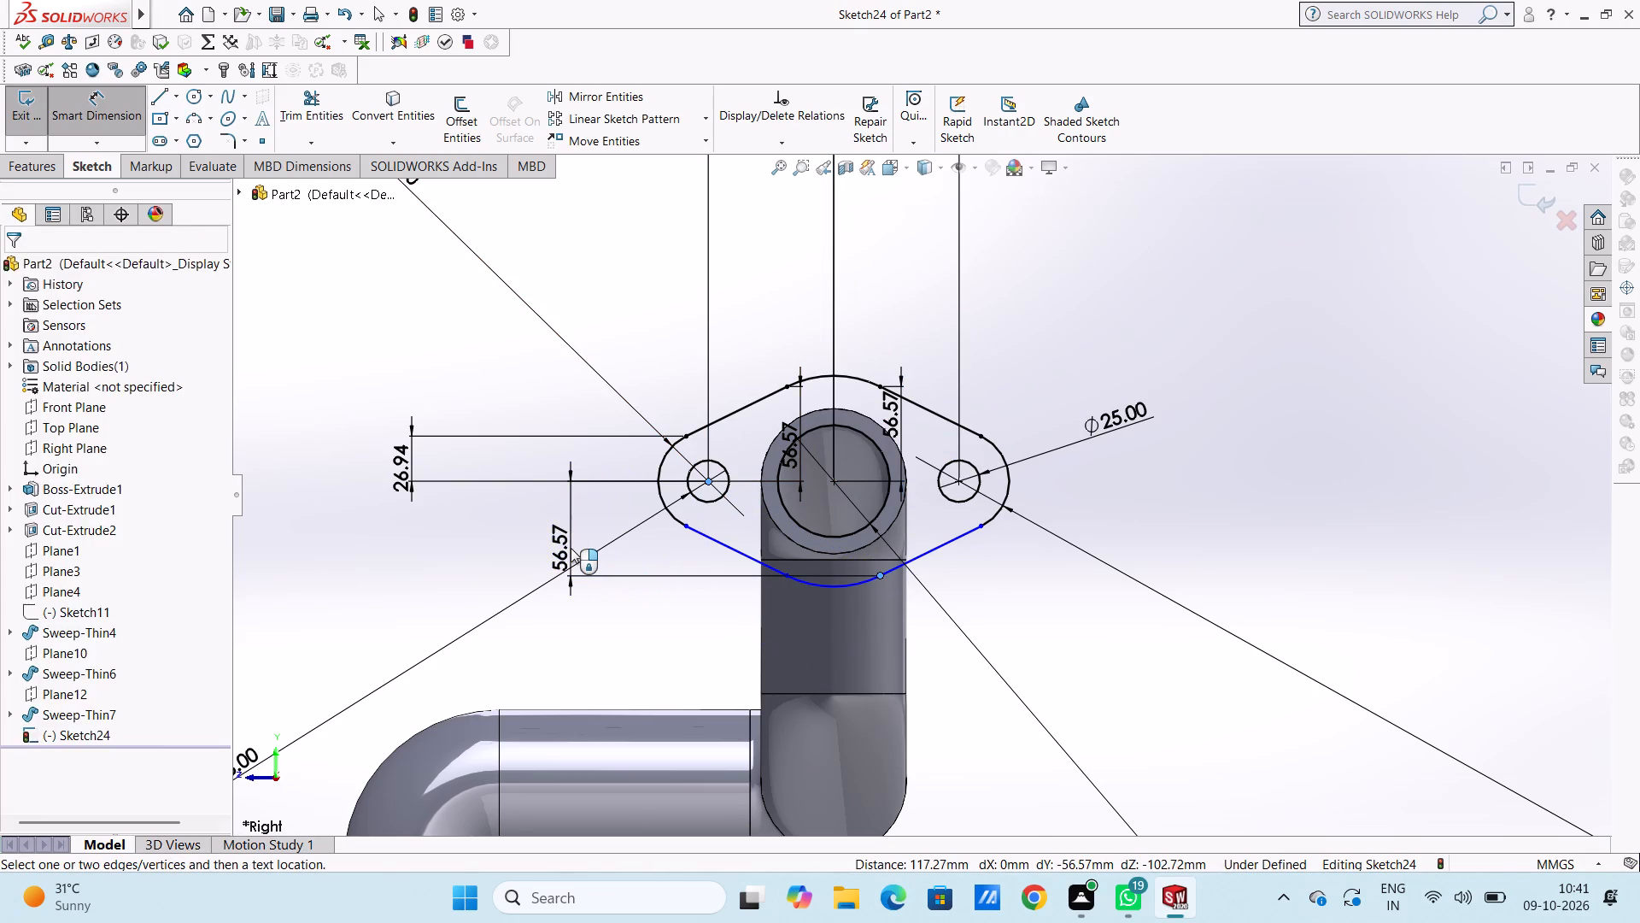
pyautogui.click(493, 511)
pyautogui.click(485, 526)
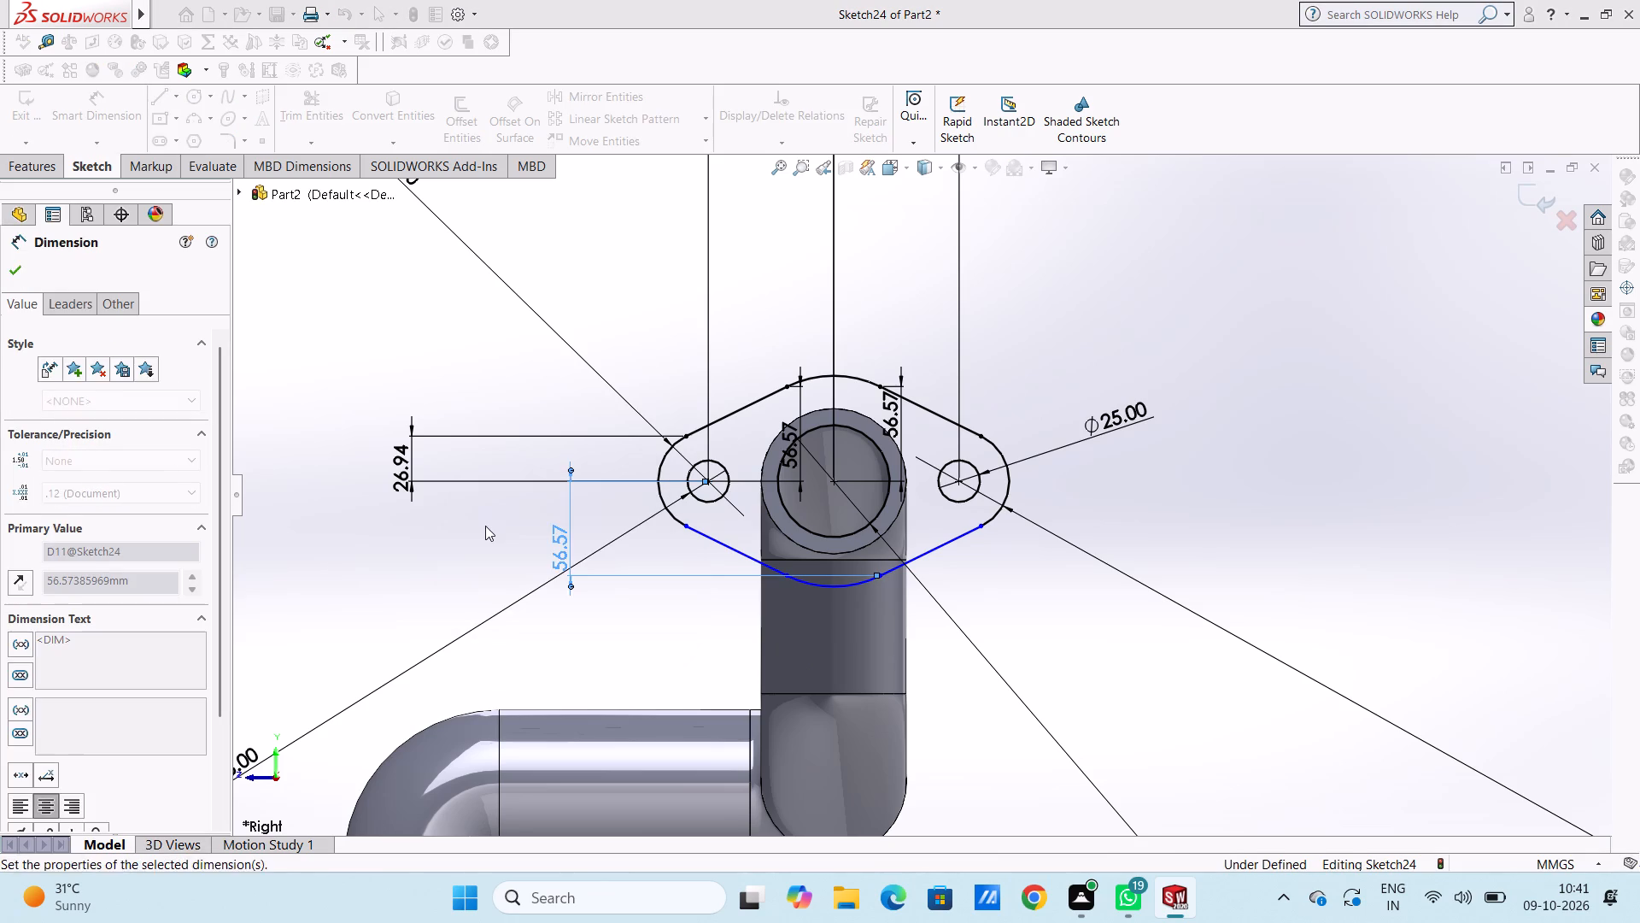
# Dimension the vertical distance from the left bolt hole's centre to the upper end of the lower-left connecting line.
pyautogui.click(689, 529)
pyautogui.click(708, 480)
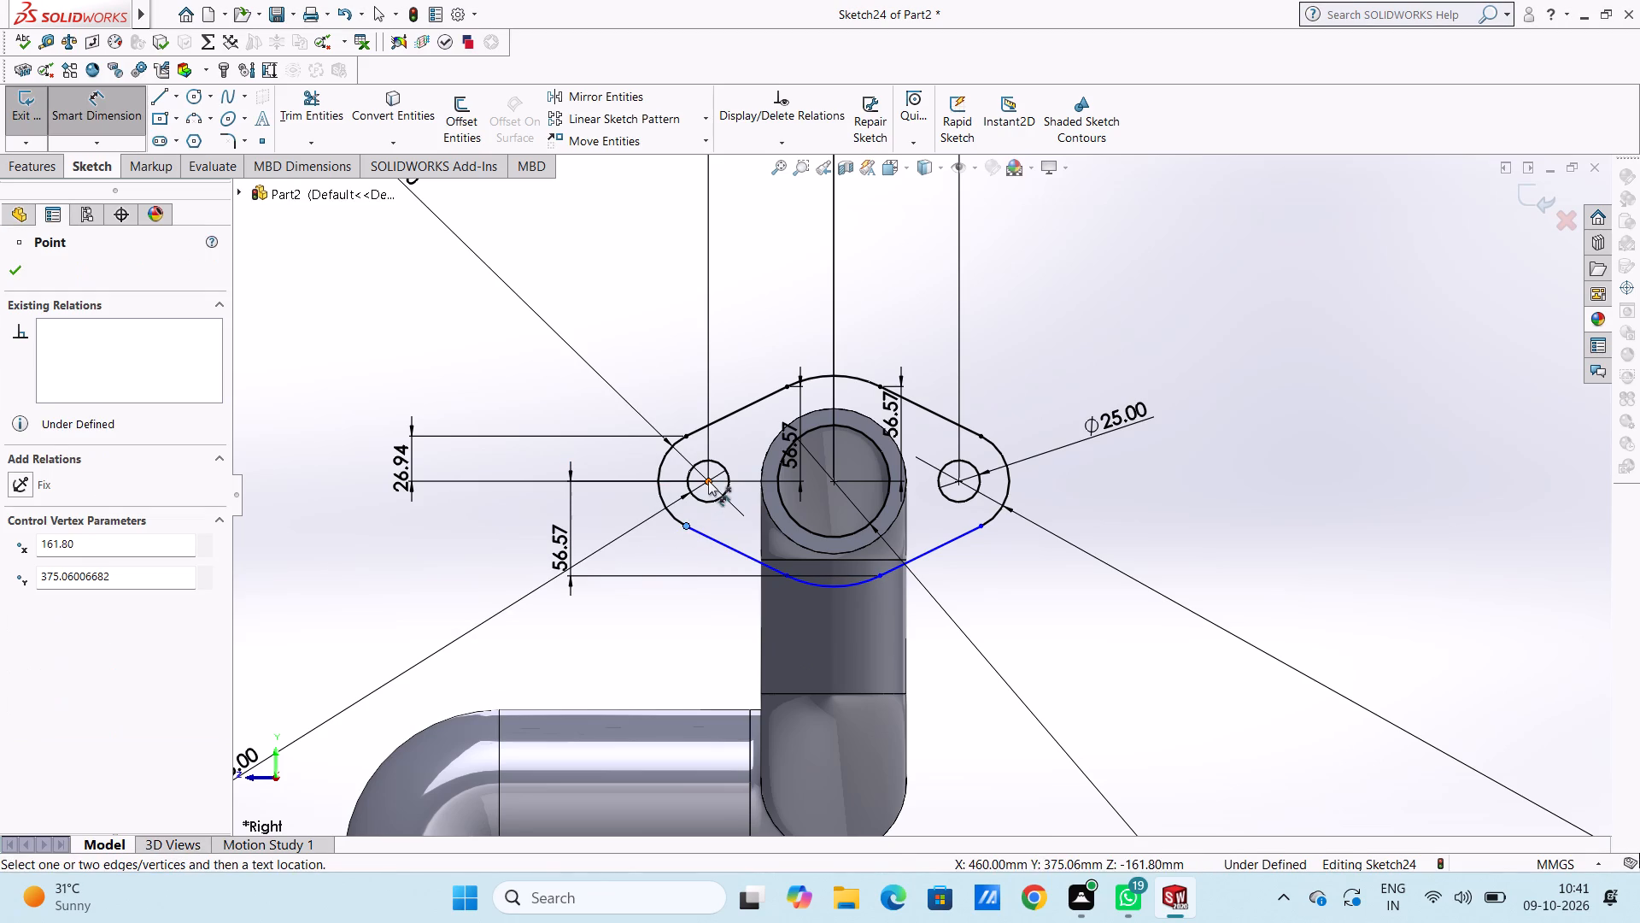
pyautogui.click(767, 483)
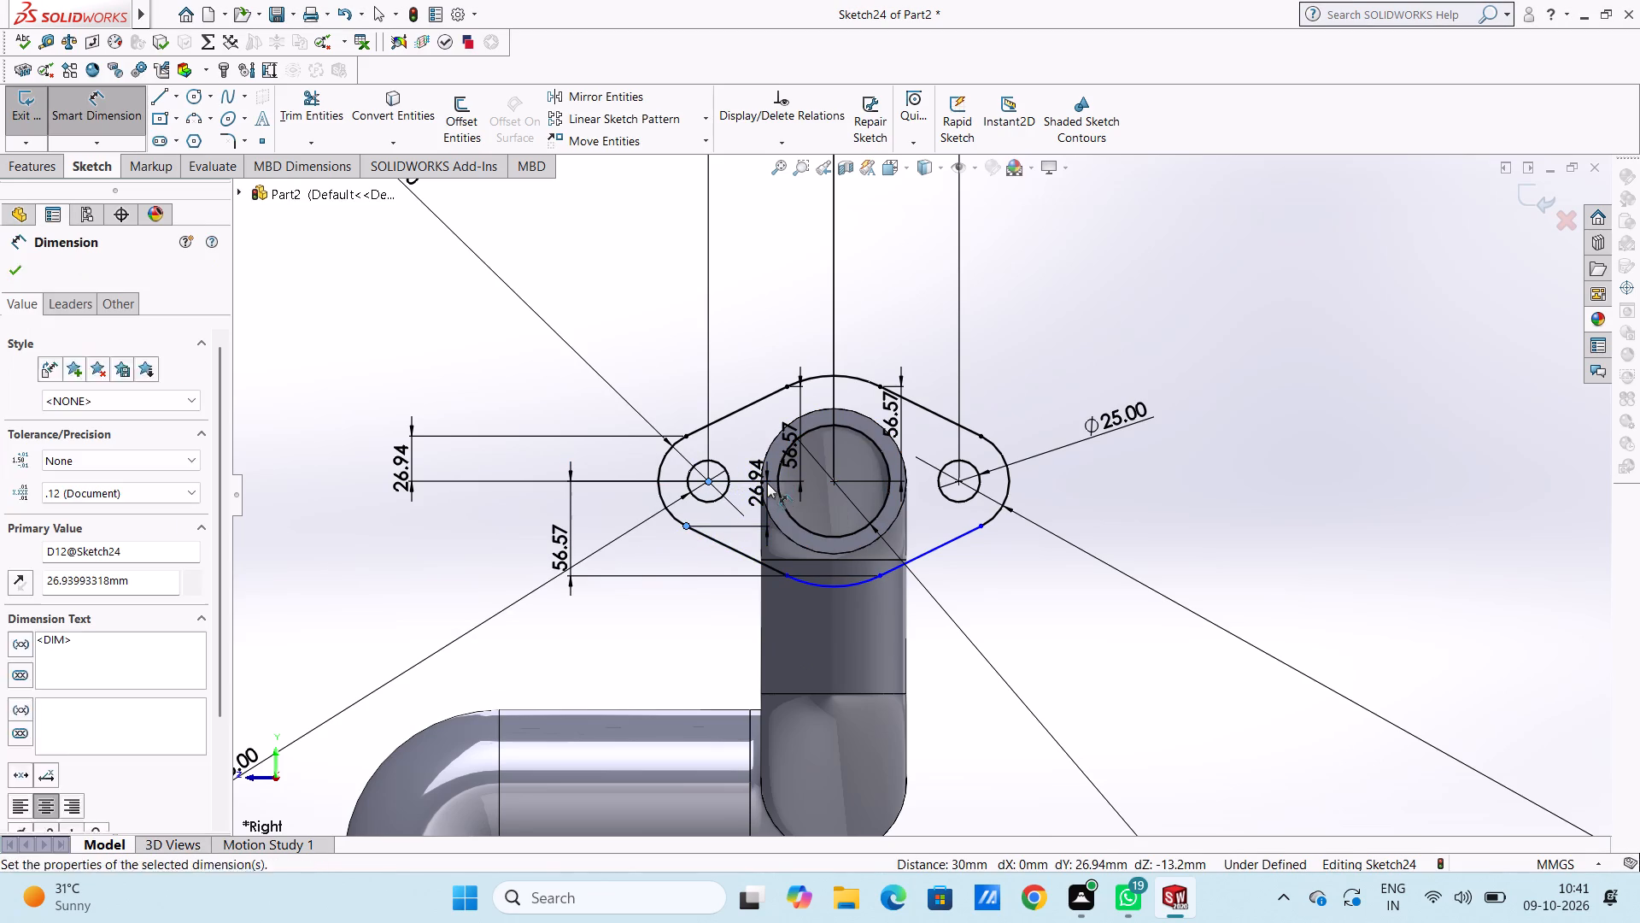
pyautogui.click(696, 465)
pyautogui.click(677, 373)
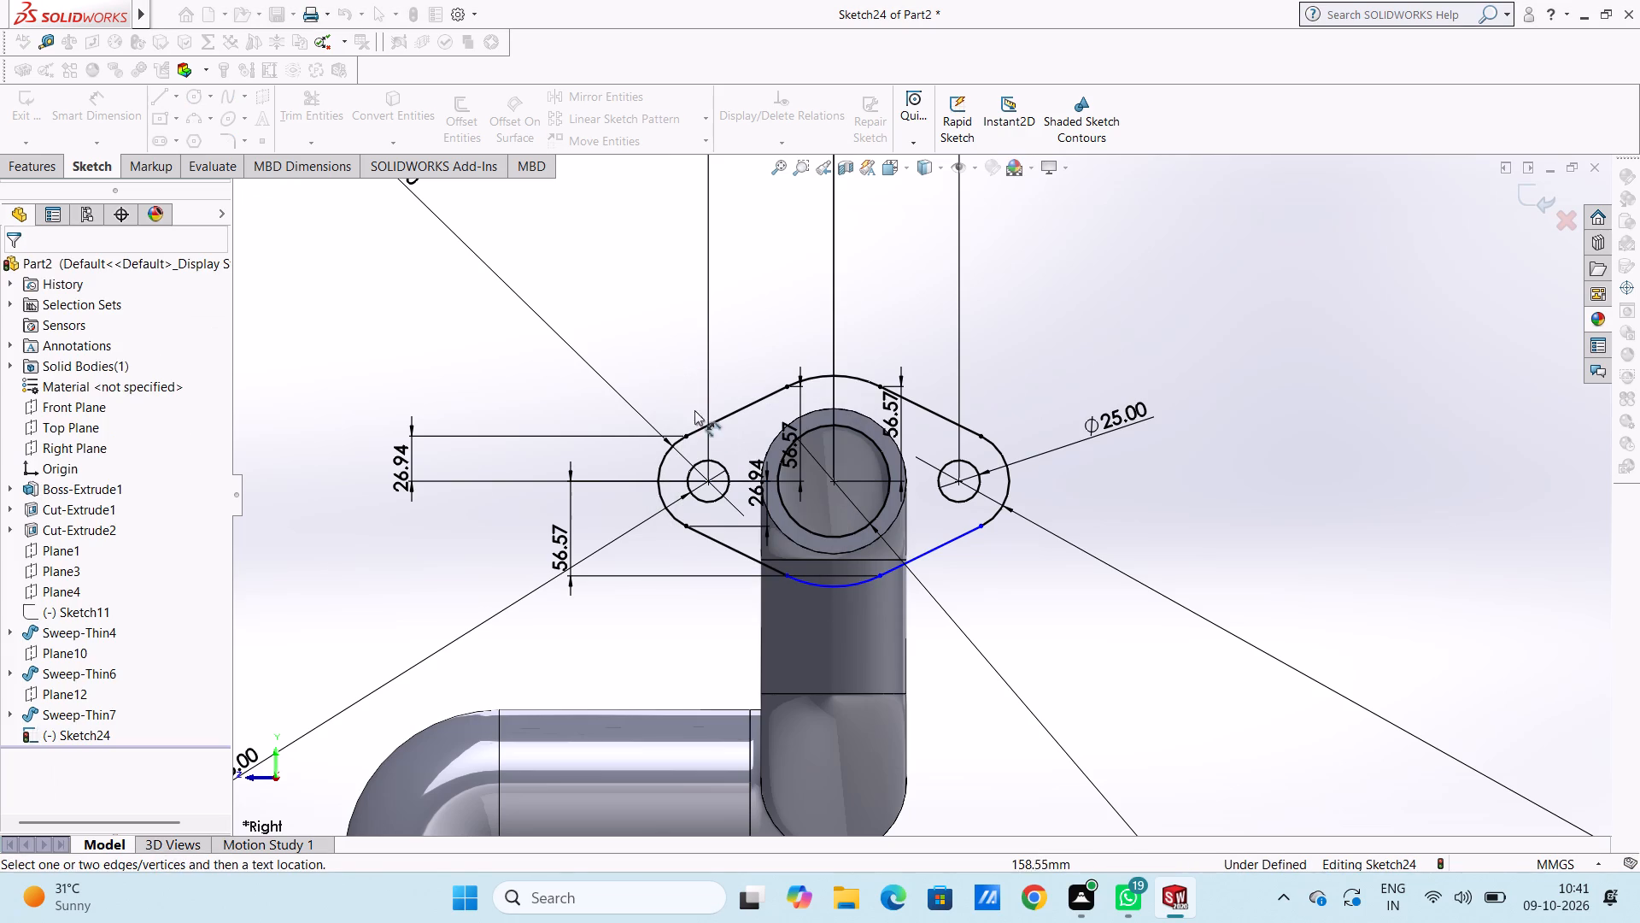
# Dimension the vertical distance between the two endpoints of the lower-right connecting line.
pyautogui.click(883, 574)
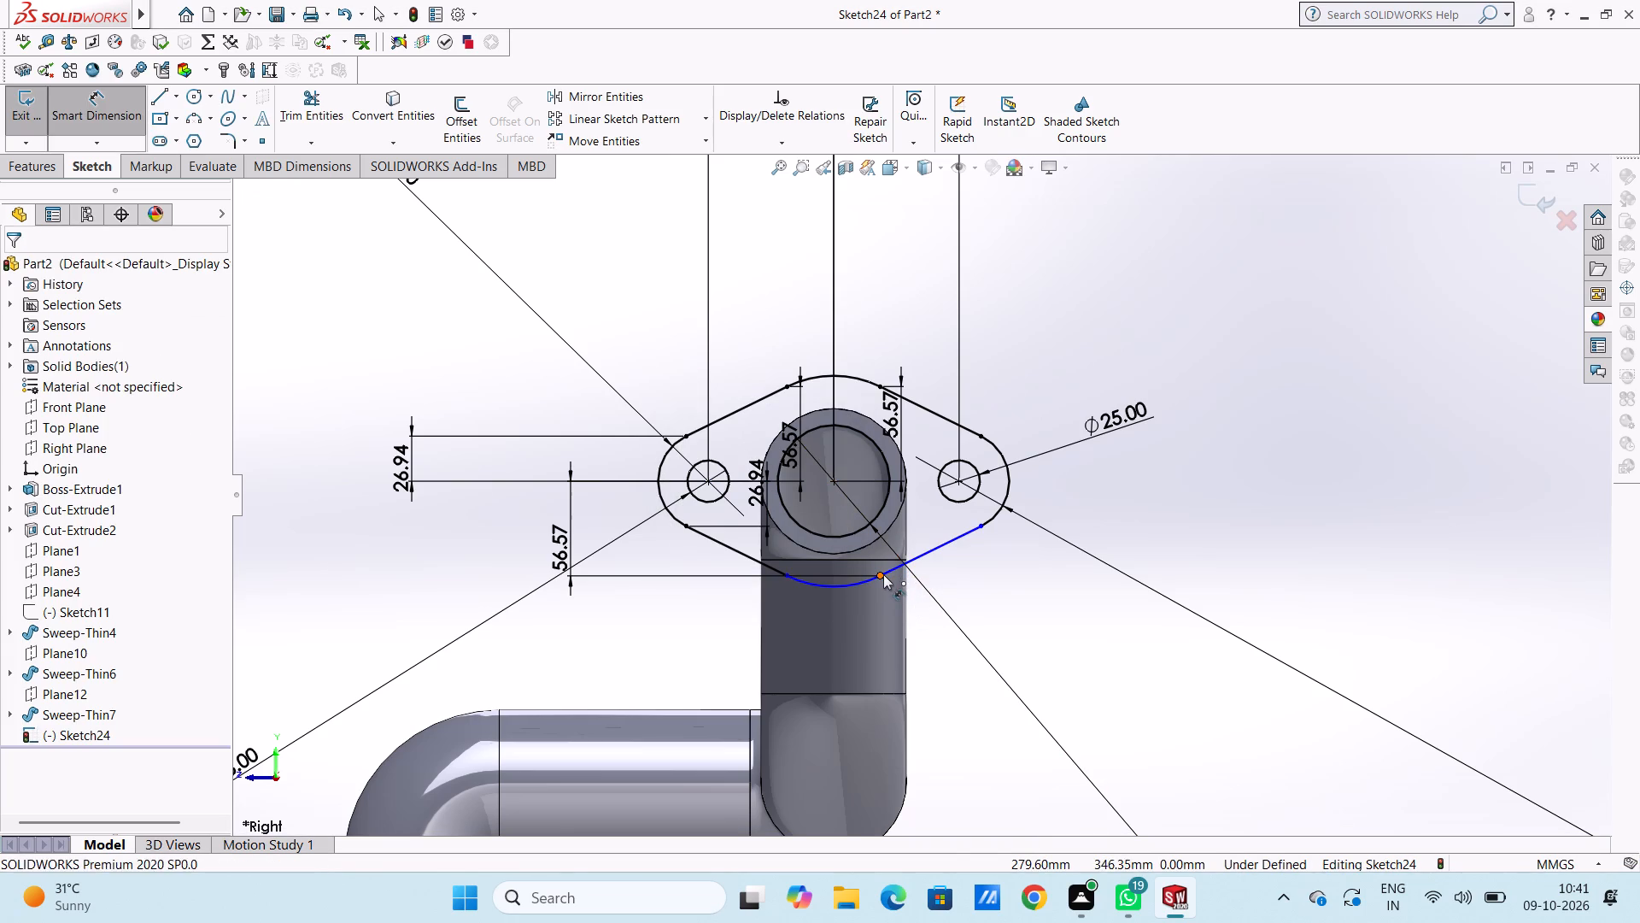
pyautogui.click(981, 528)
pyautogui.click(1057, 556)
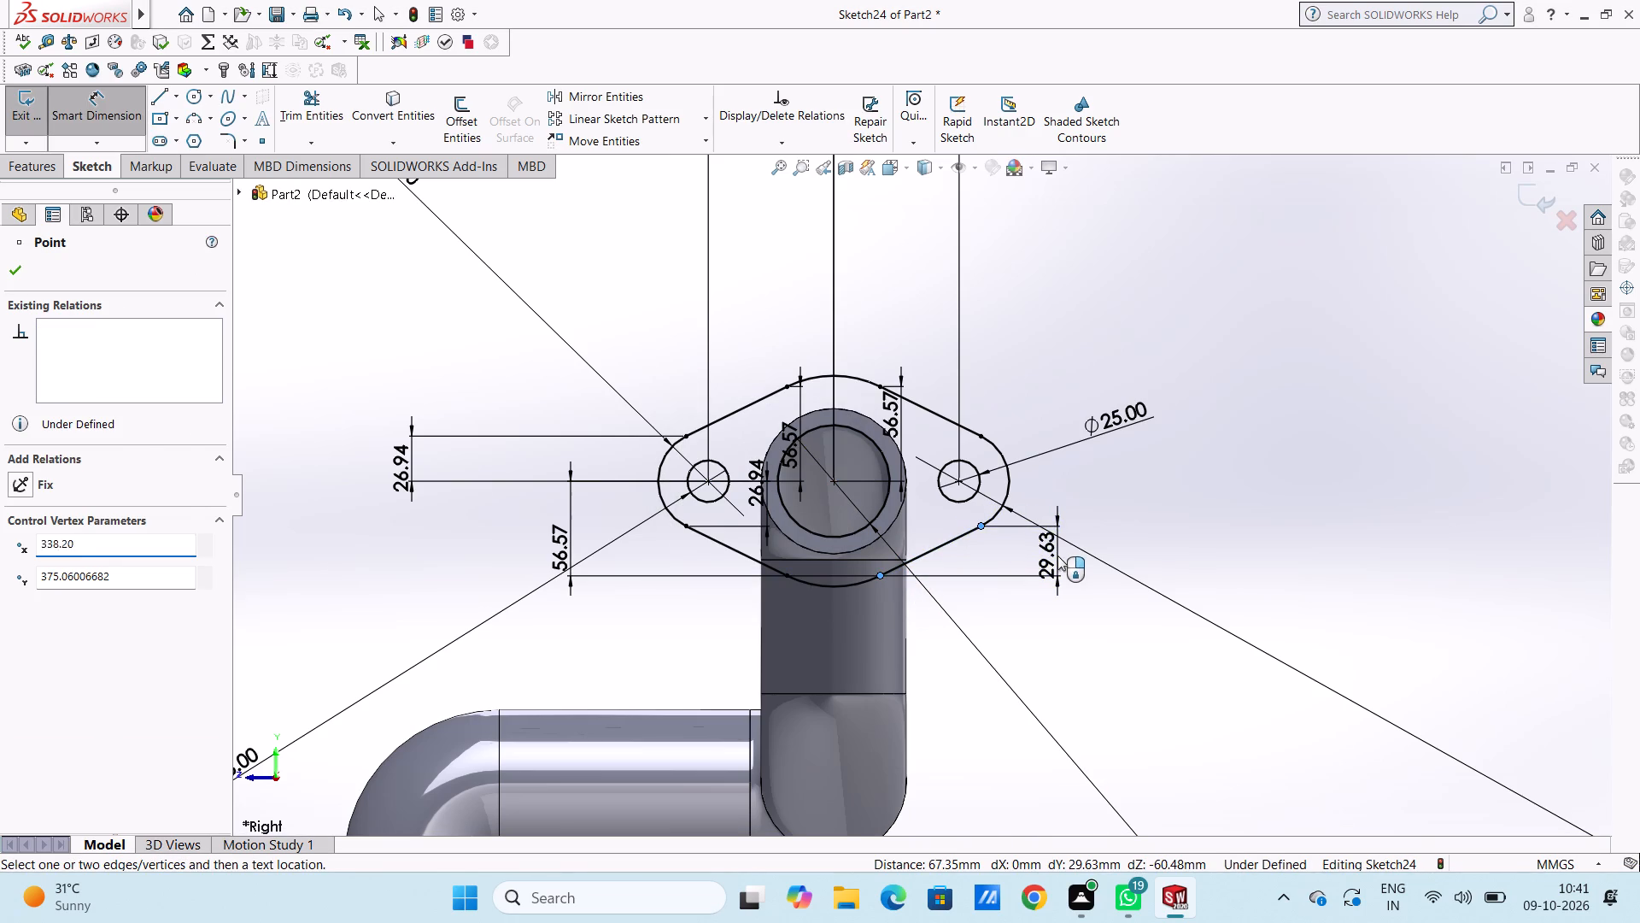
pyautogui.click(984, 530)
pyautogui.click(1216, 508)
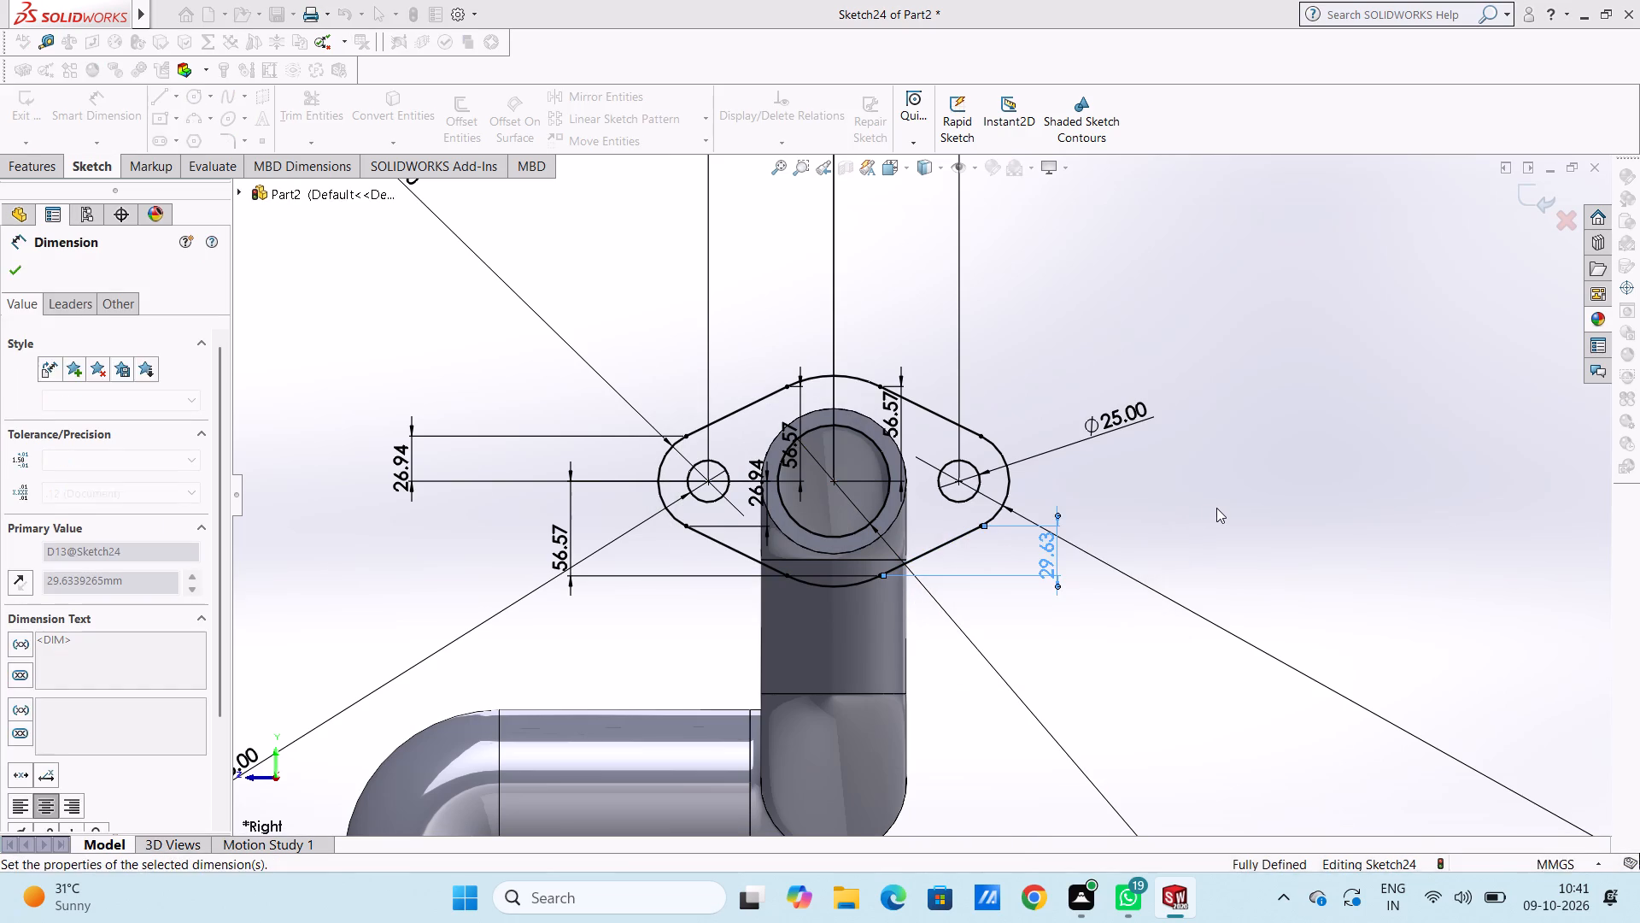
# Extrude the two-hole end-flange sketch as a blind boss 25 mm deep, merged with the pipe.
pyautogui.scroll(3, 1211, 512)
pyautogui.moveTo(1125, 491); pyautogui.dragTo(1168, 530, button='middle')
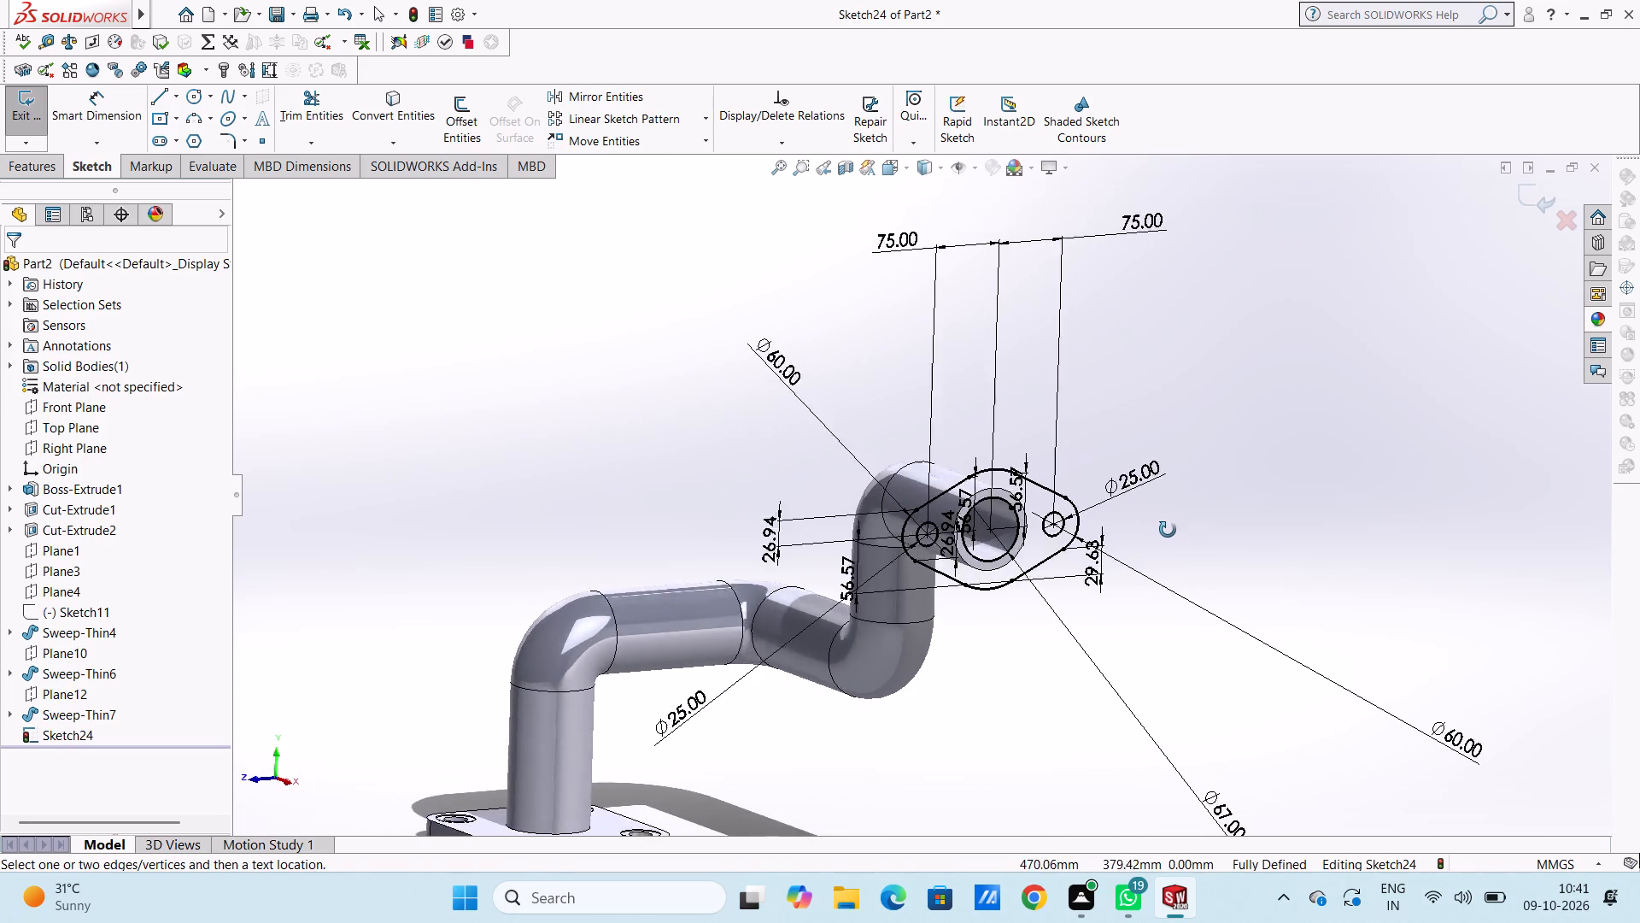
pyautogui.moveTo(1168, 530); pyautogui.dragTo(1155, 509, button='middle')
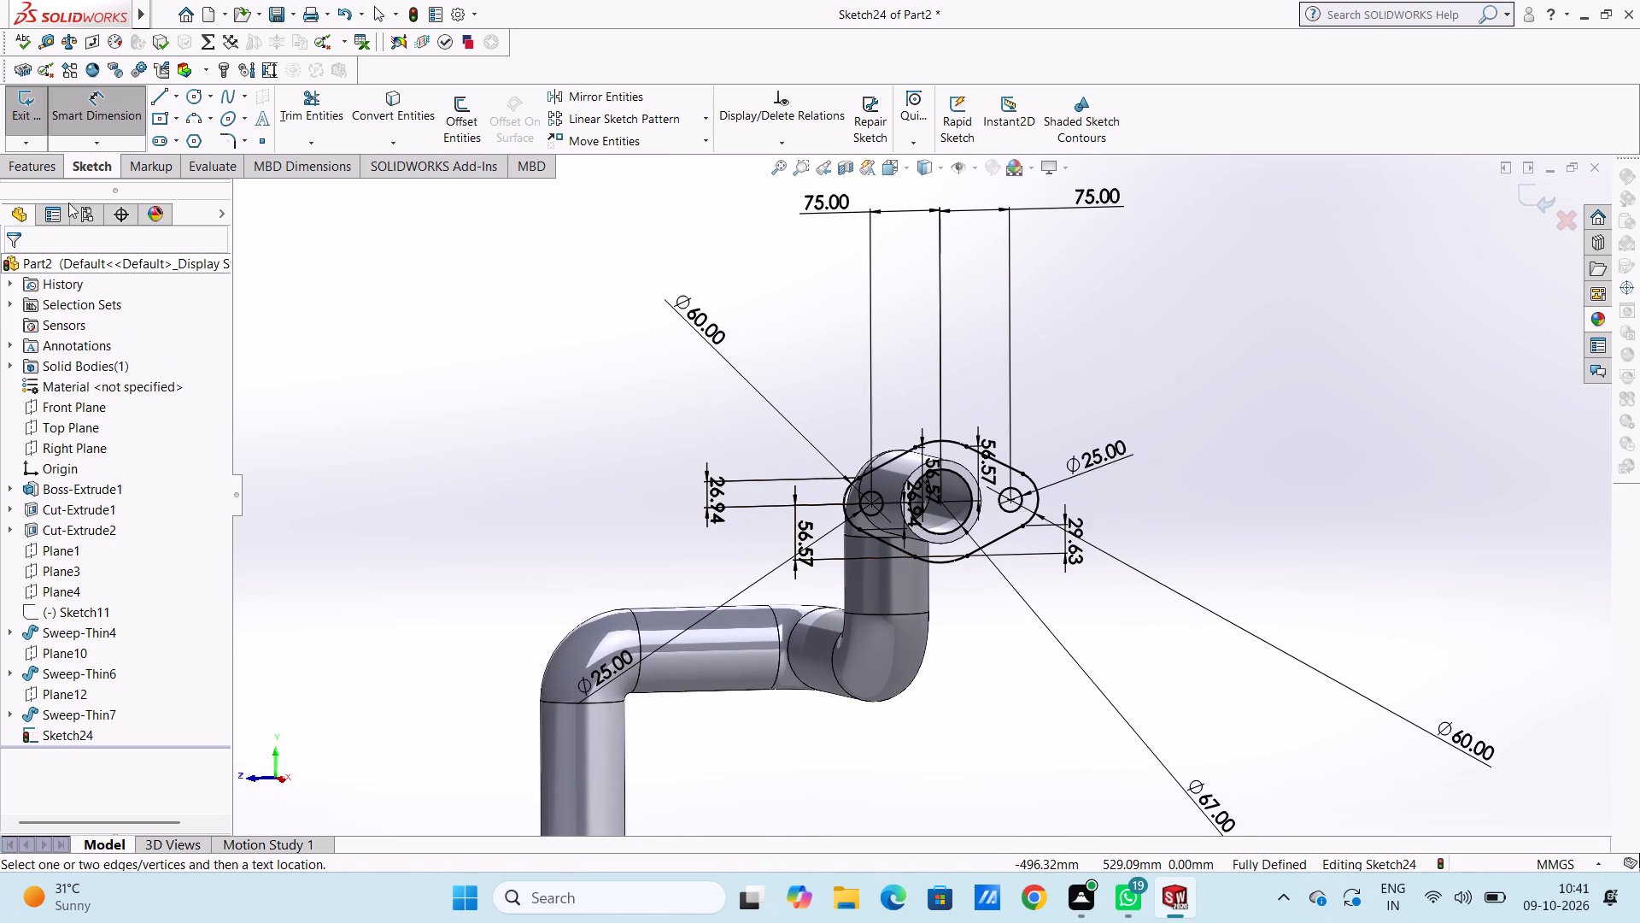
pyautogui.click(26, 163)
pyautogui.click(24, 120)
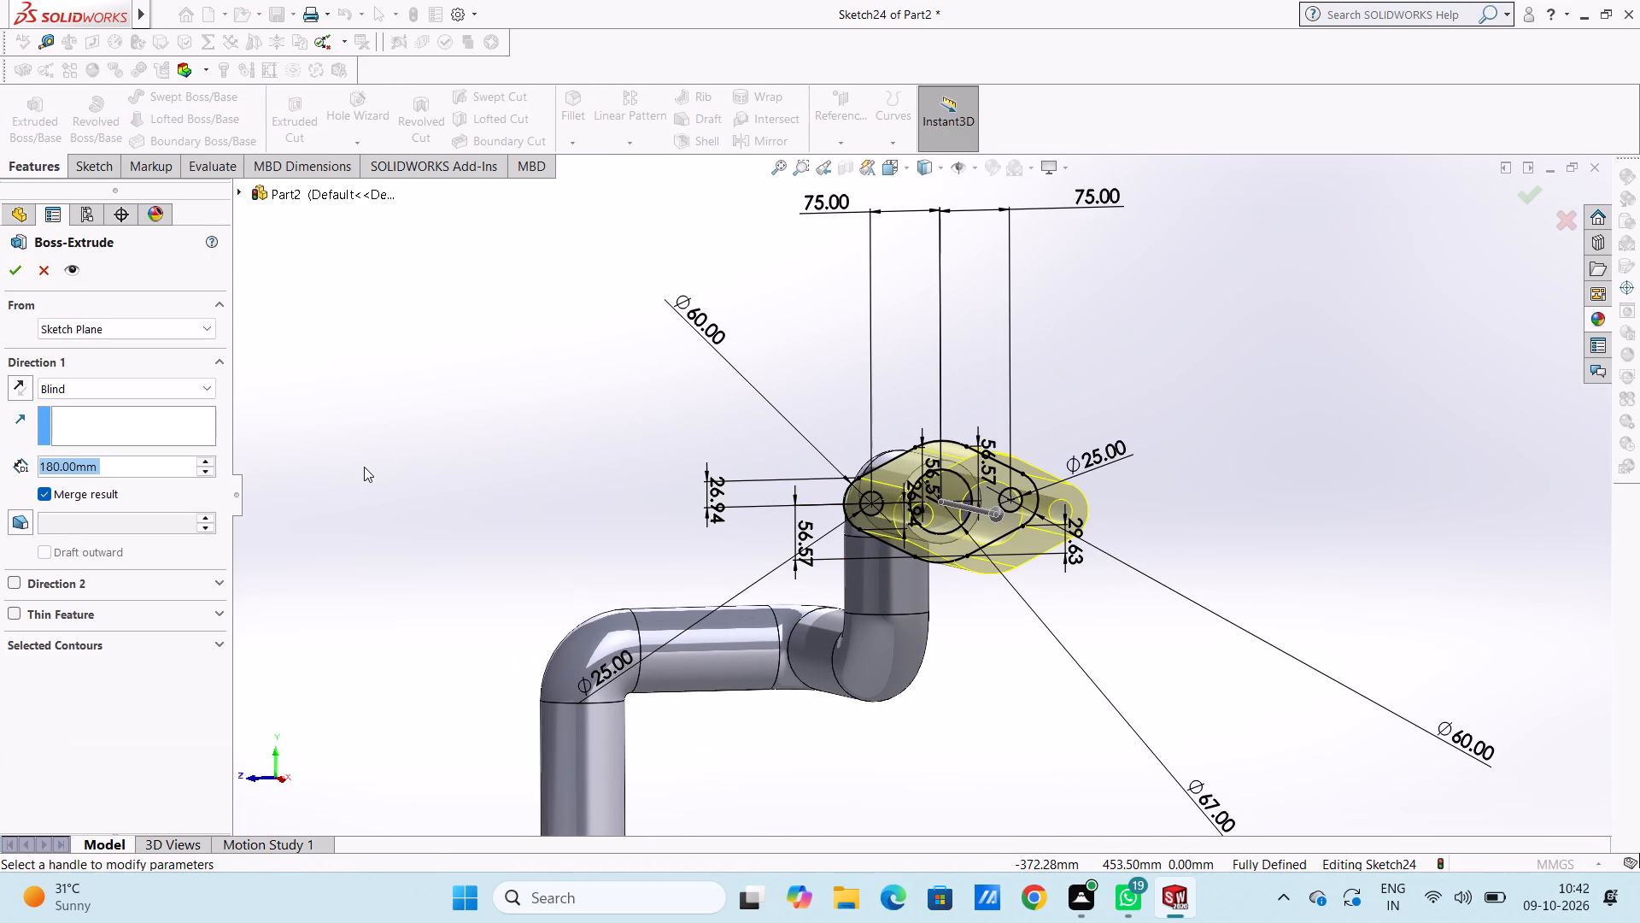
pyautogui.write('25')
pyautogui.press('Return')
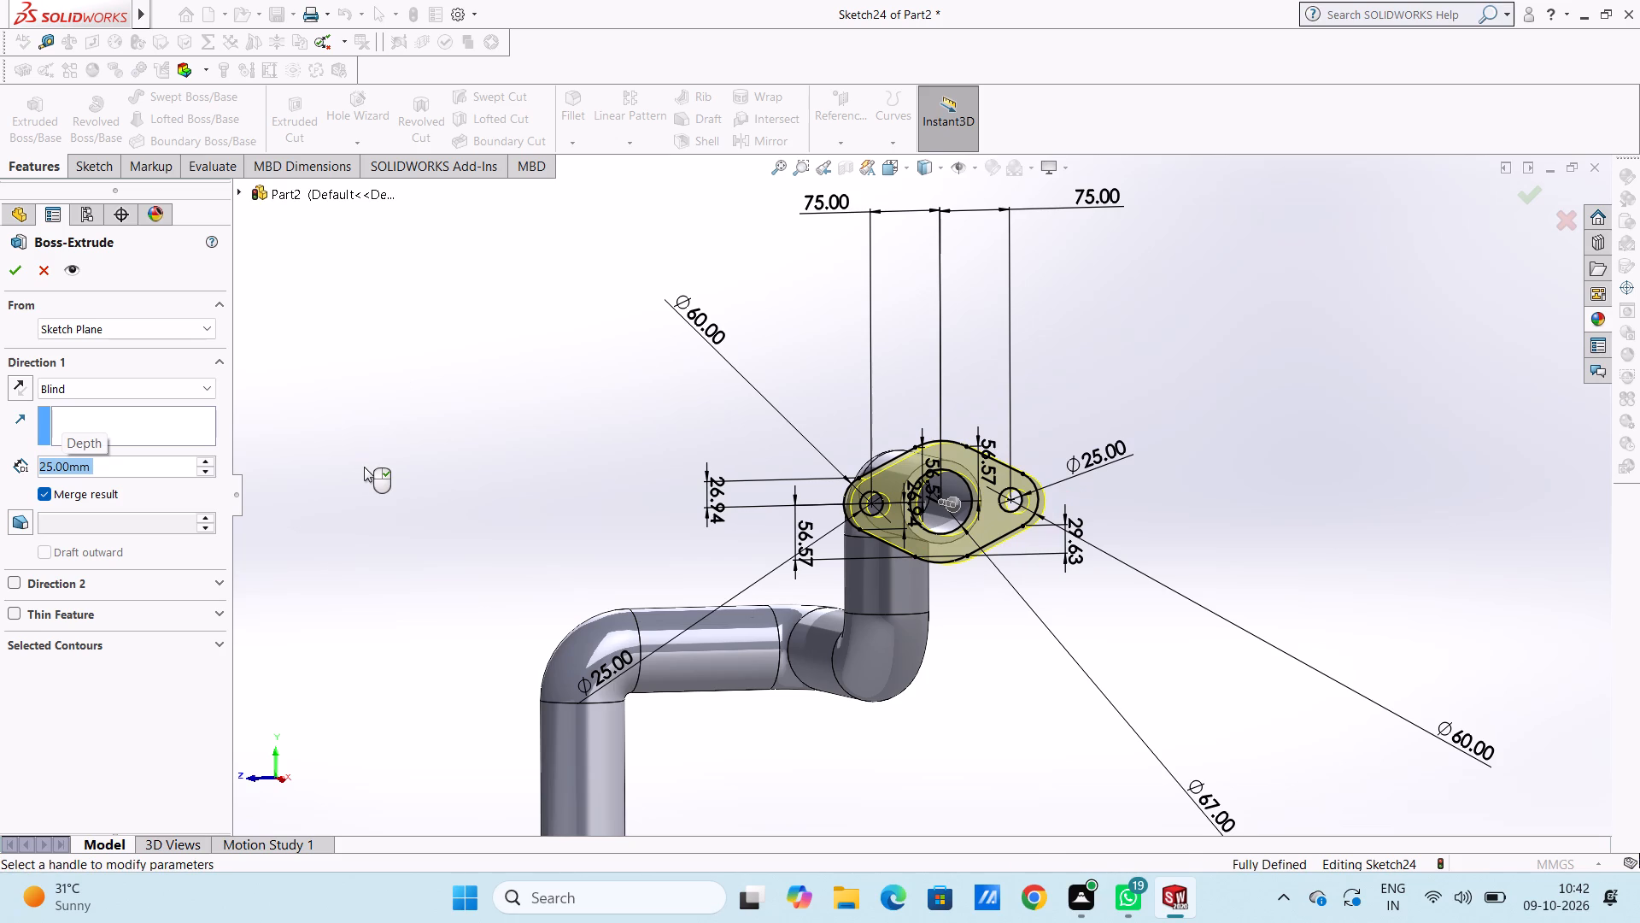
pyautogui.click(17, 273)
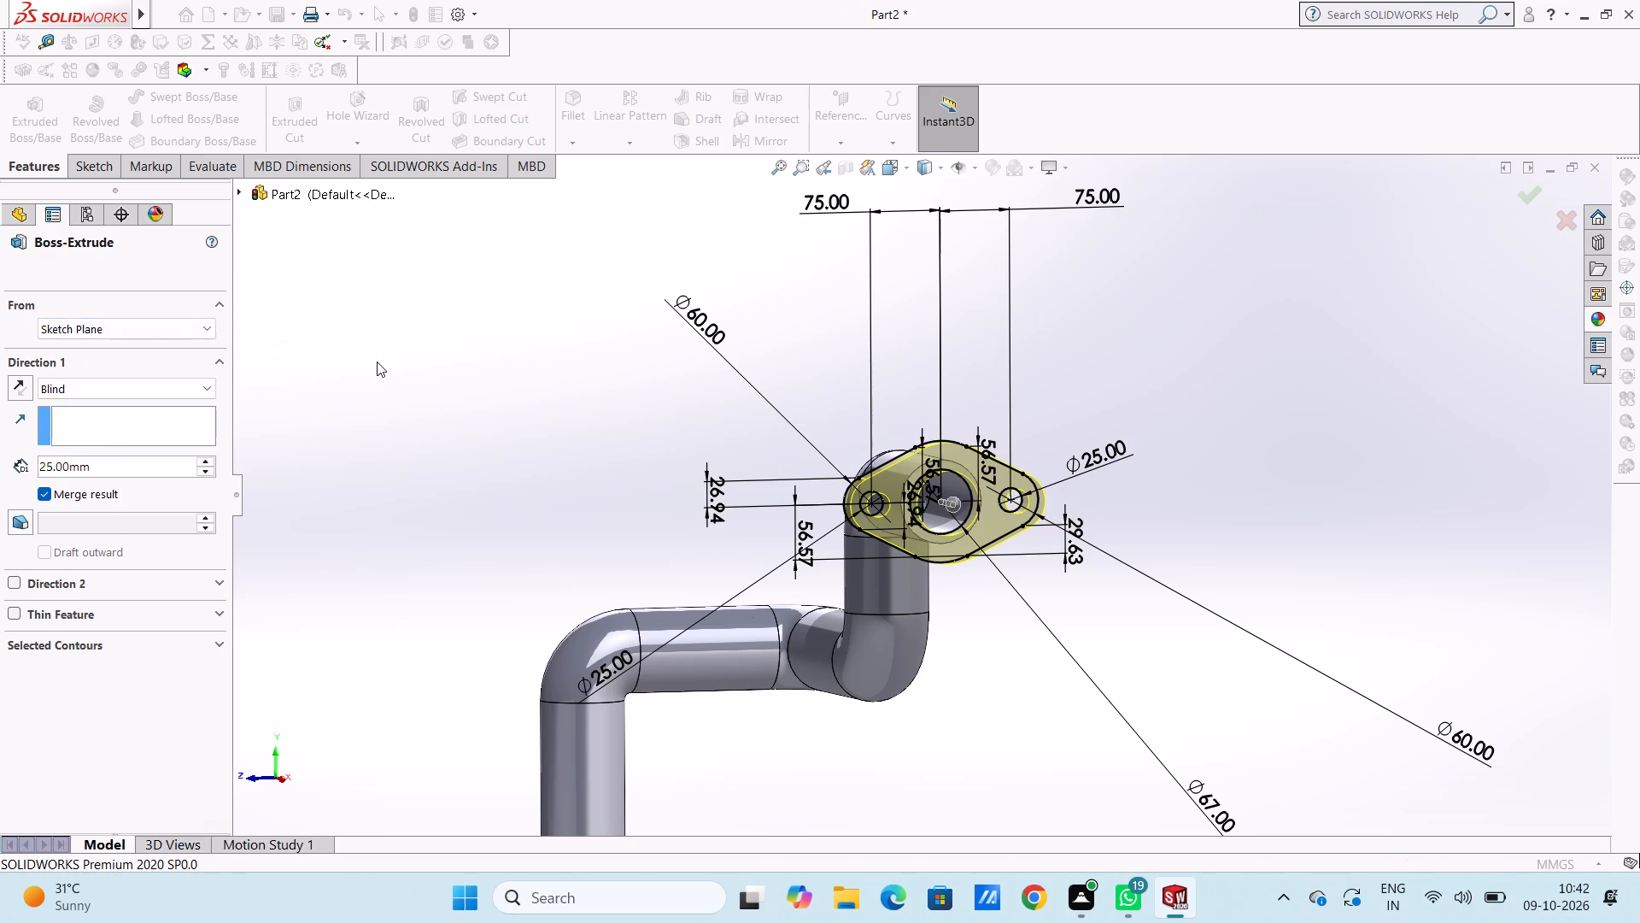
pyautogui.click(377, 362)
# Fillet the edge where the pipe meets the square base flange, trying radii of 120, 50 and 30 mm before applying 20 mm.
pyautogui.moveTo(393, 372); pyautogui.dragTo(597, 505, button='middle')
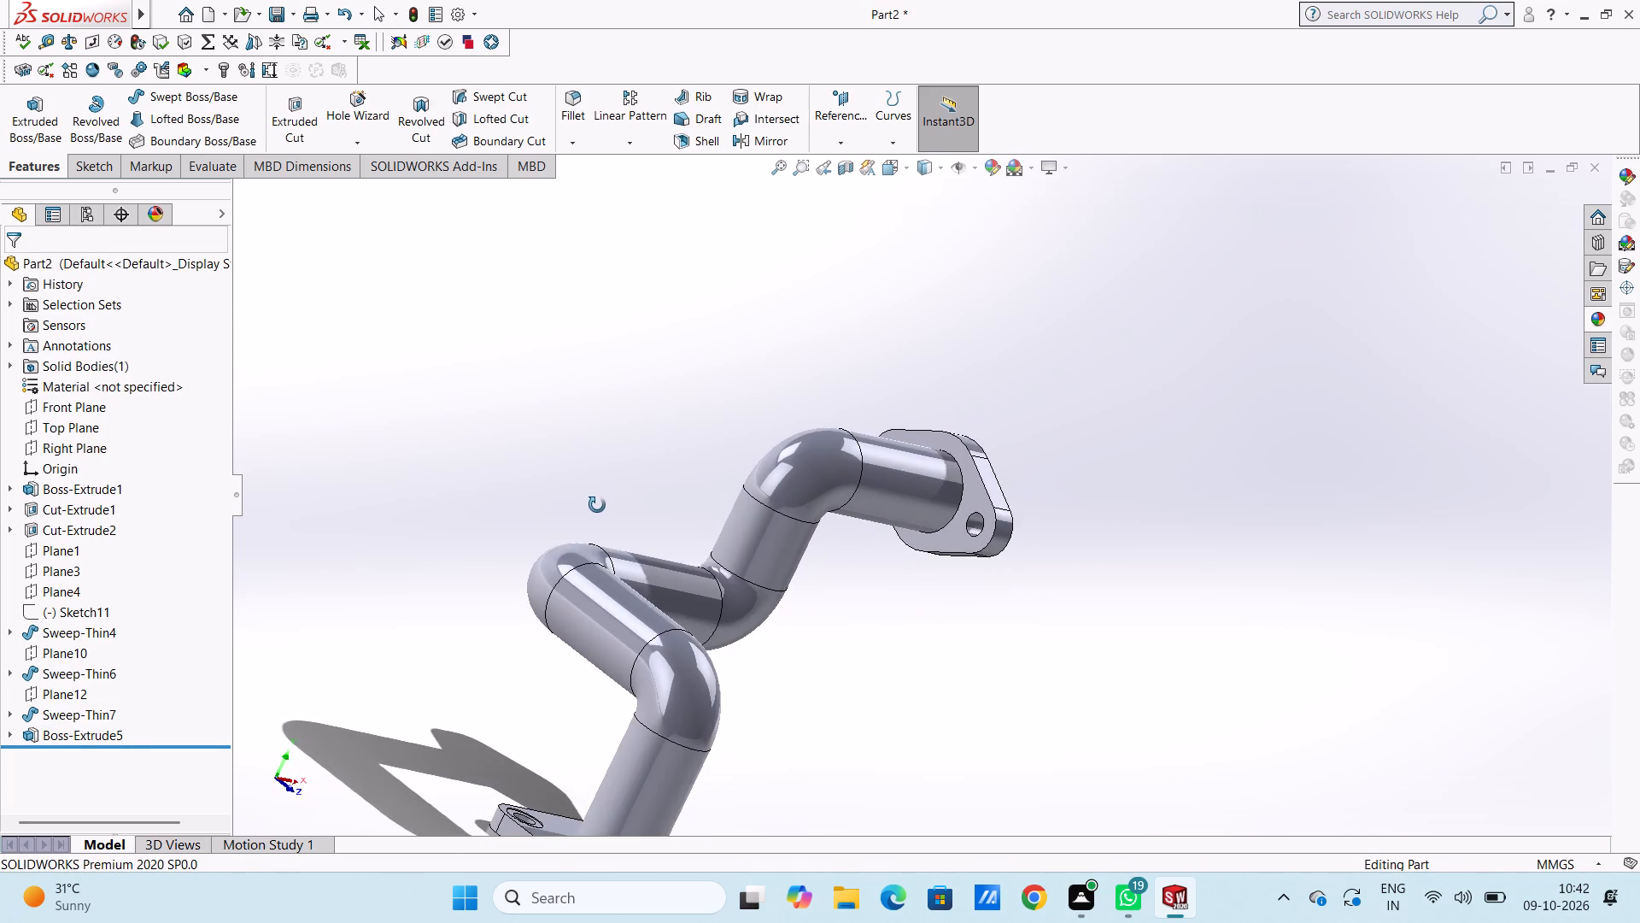
pyautogui.moveTo(597, 505); pyautogui.dragTo(553, 514, button='middle')
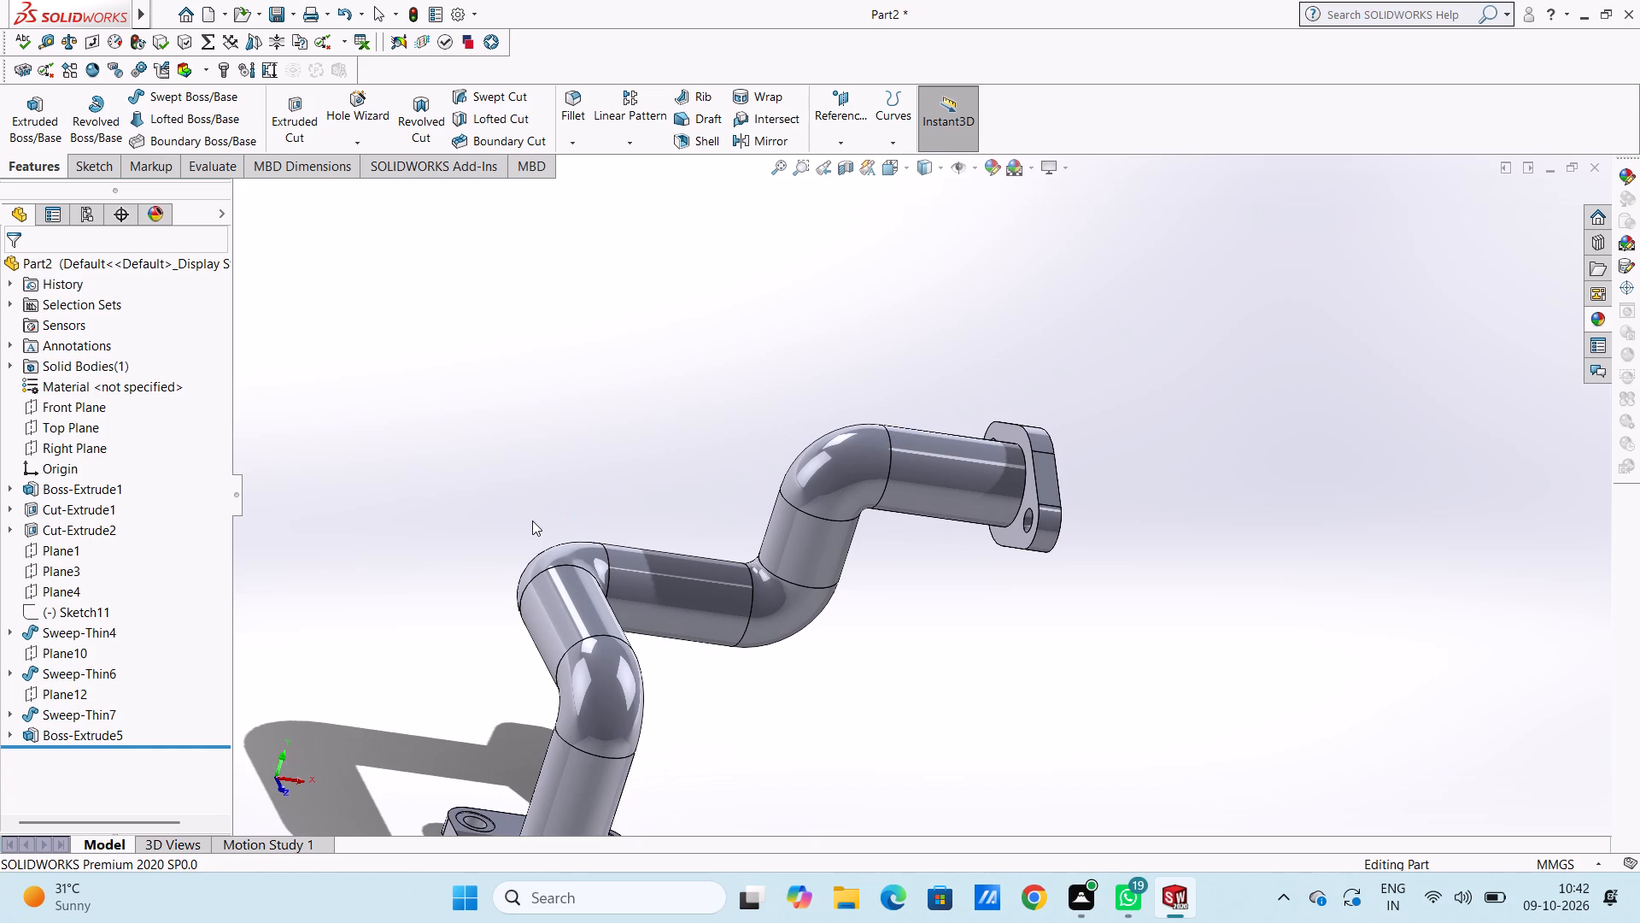
pyautogui.scroll(5, 532, 520)
pyautogui.scroll(4, 628, 587)
pyautogui.moveTo(942, 614); pyautogui.dragTo(938, 611, button='middle')
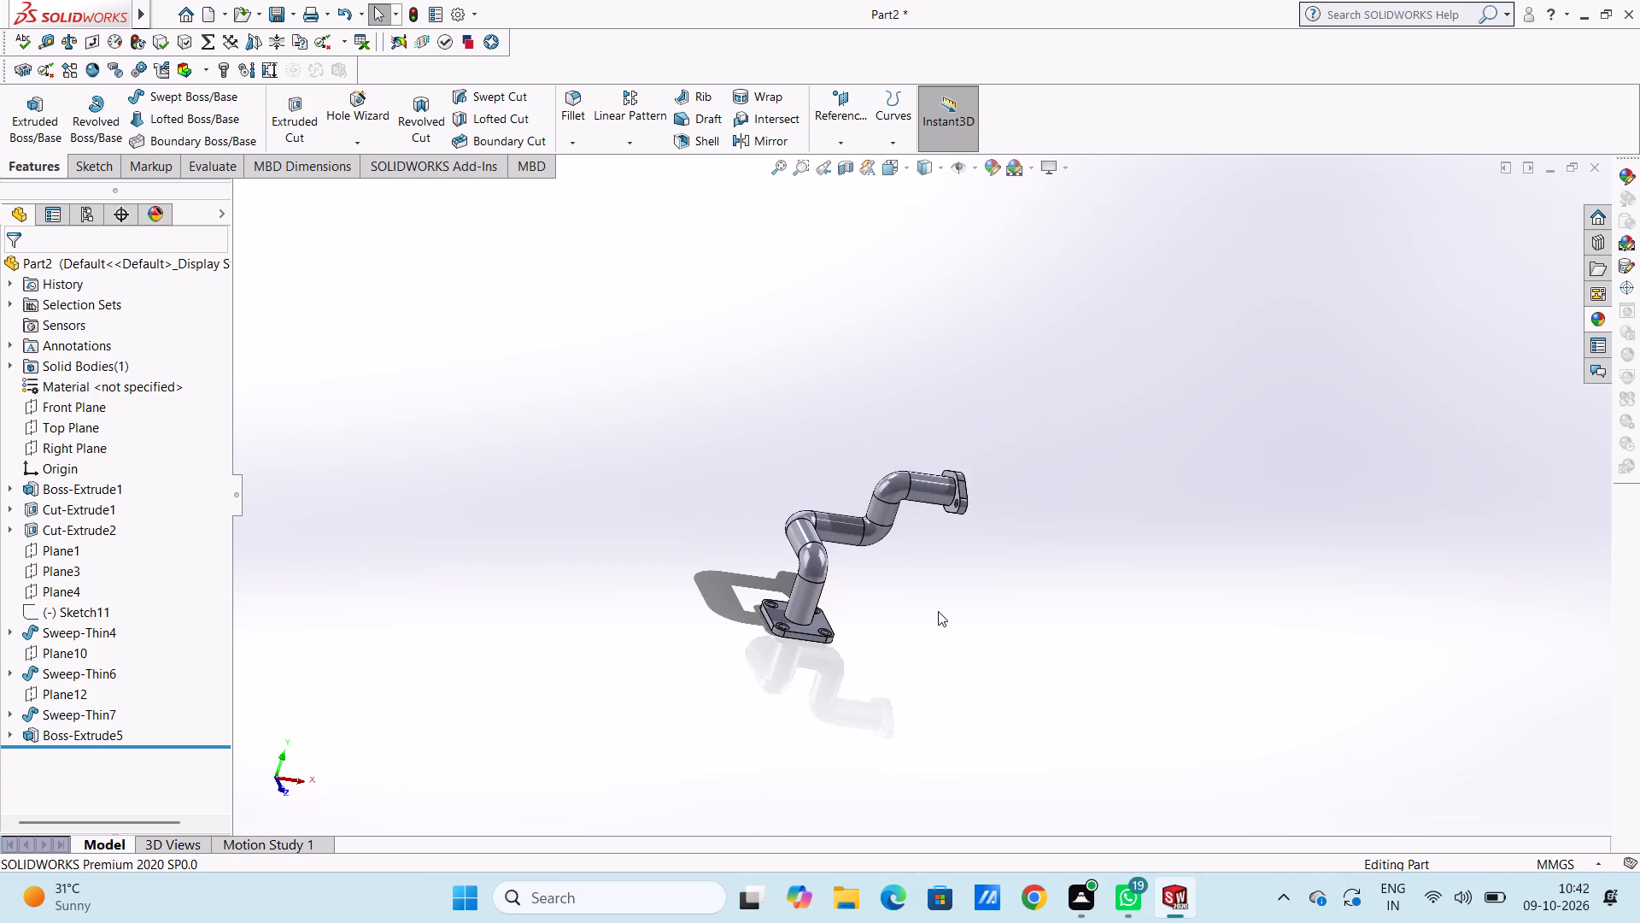
pyautogui.moveTo(938, 611); pyautogui.dragTo(830, 569, button='middle')
pyautogui.scroll(-5, 817, 607)
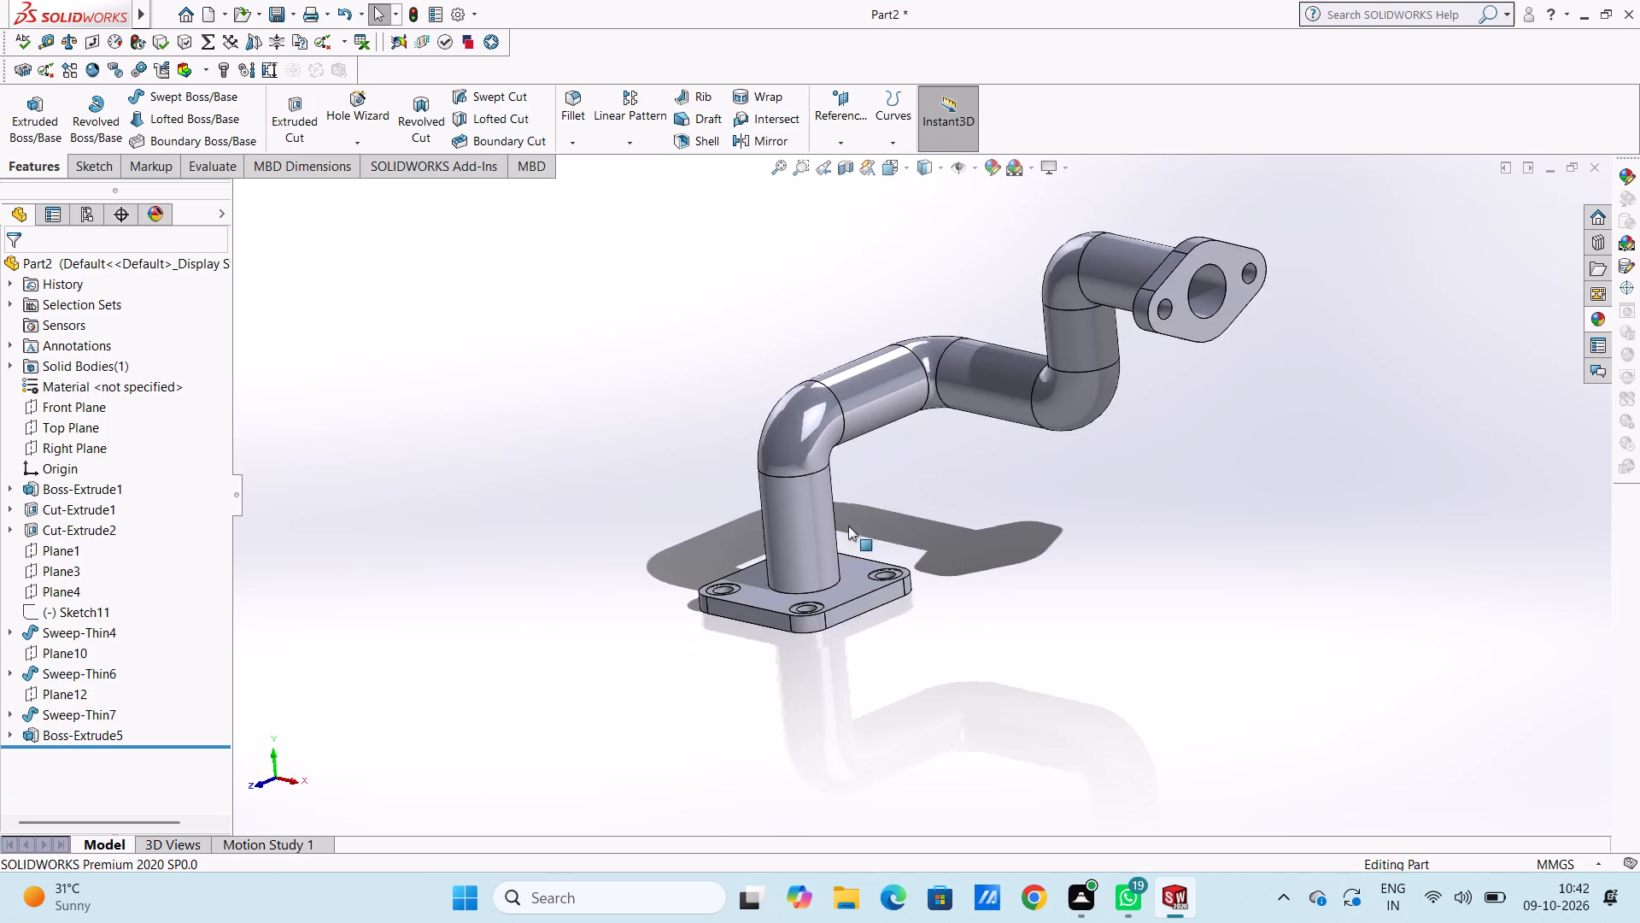
pyautogui.scroll(-5, 846, 521)
pyautogui.moveTo(930, 720); pyautogui.dragTo(949, 715, button='middle')
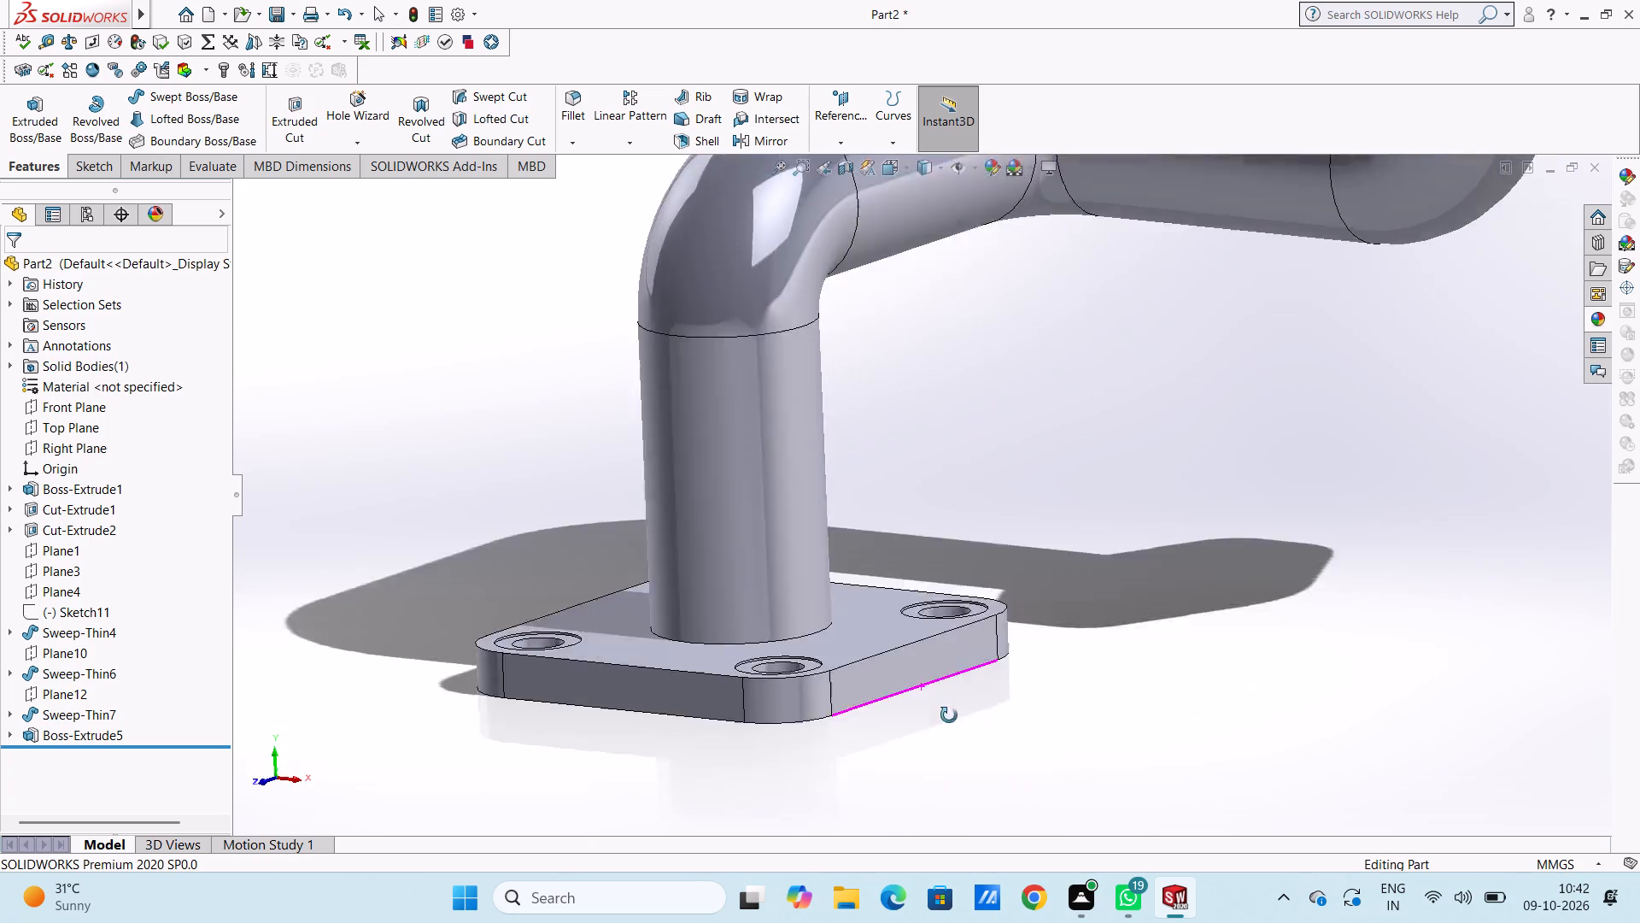
pyautogui.moveTo(949, 715); pyautogui.dragTo(919, 750, button='middle')
pyautogui.scroll(-3, 915, 453)
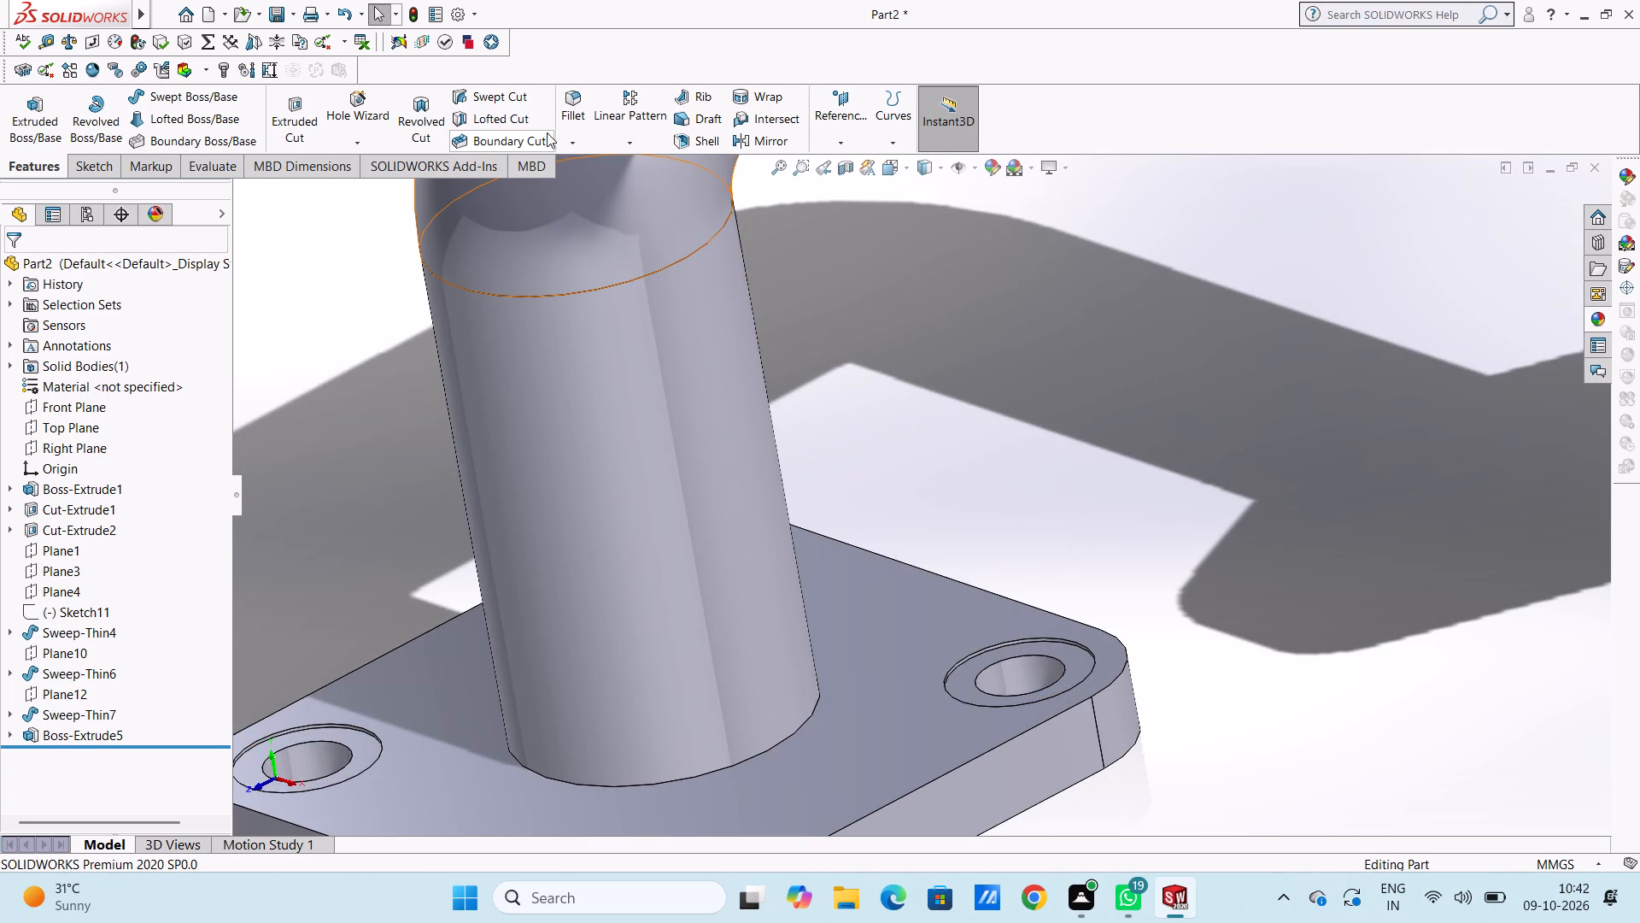
pyautogui.click(578, 103)
pyautogui.scroll(4, 798, 629)
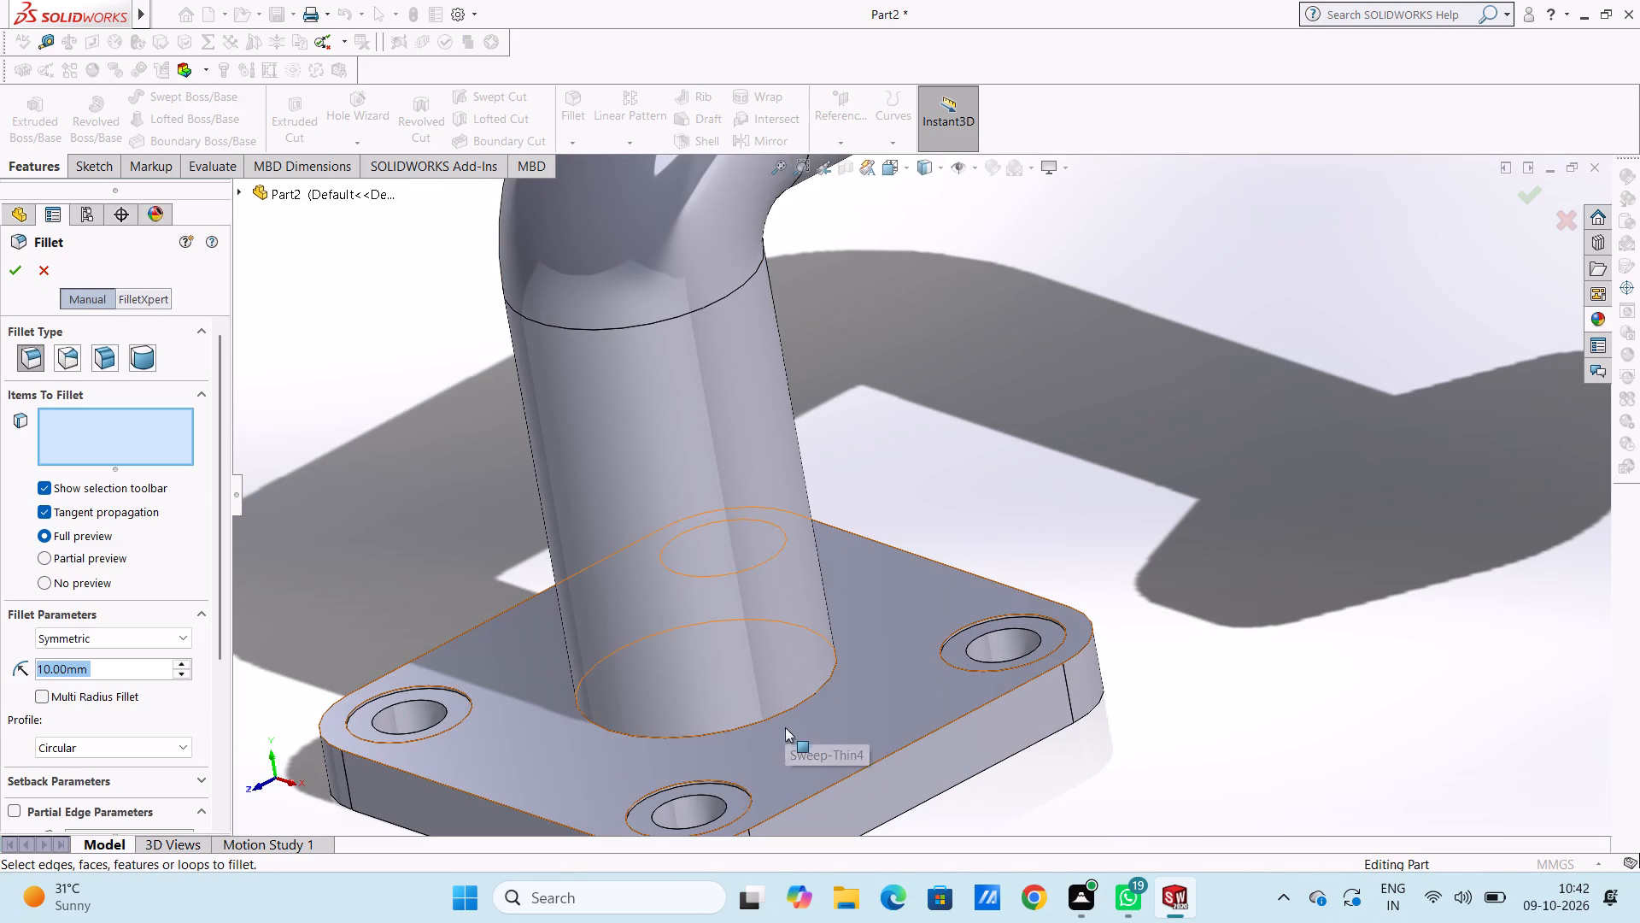
pyautogui.click(779, 714)
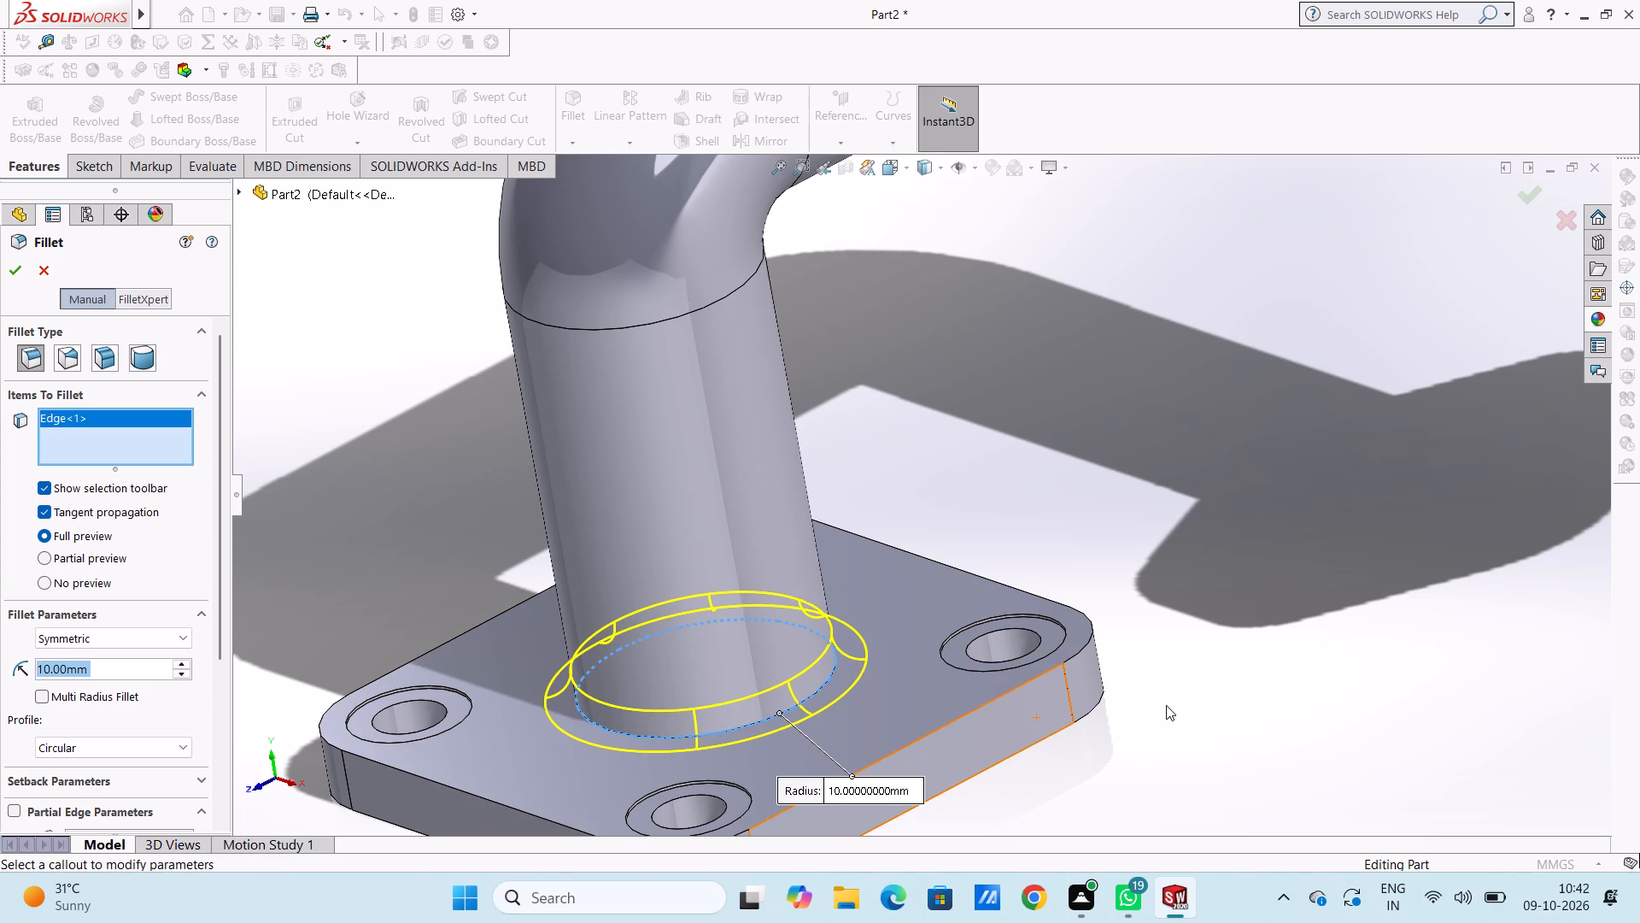
pyautogui.write('120')
pyautogui.press('Return')
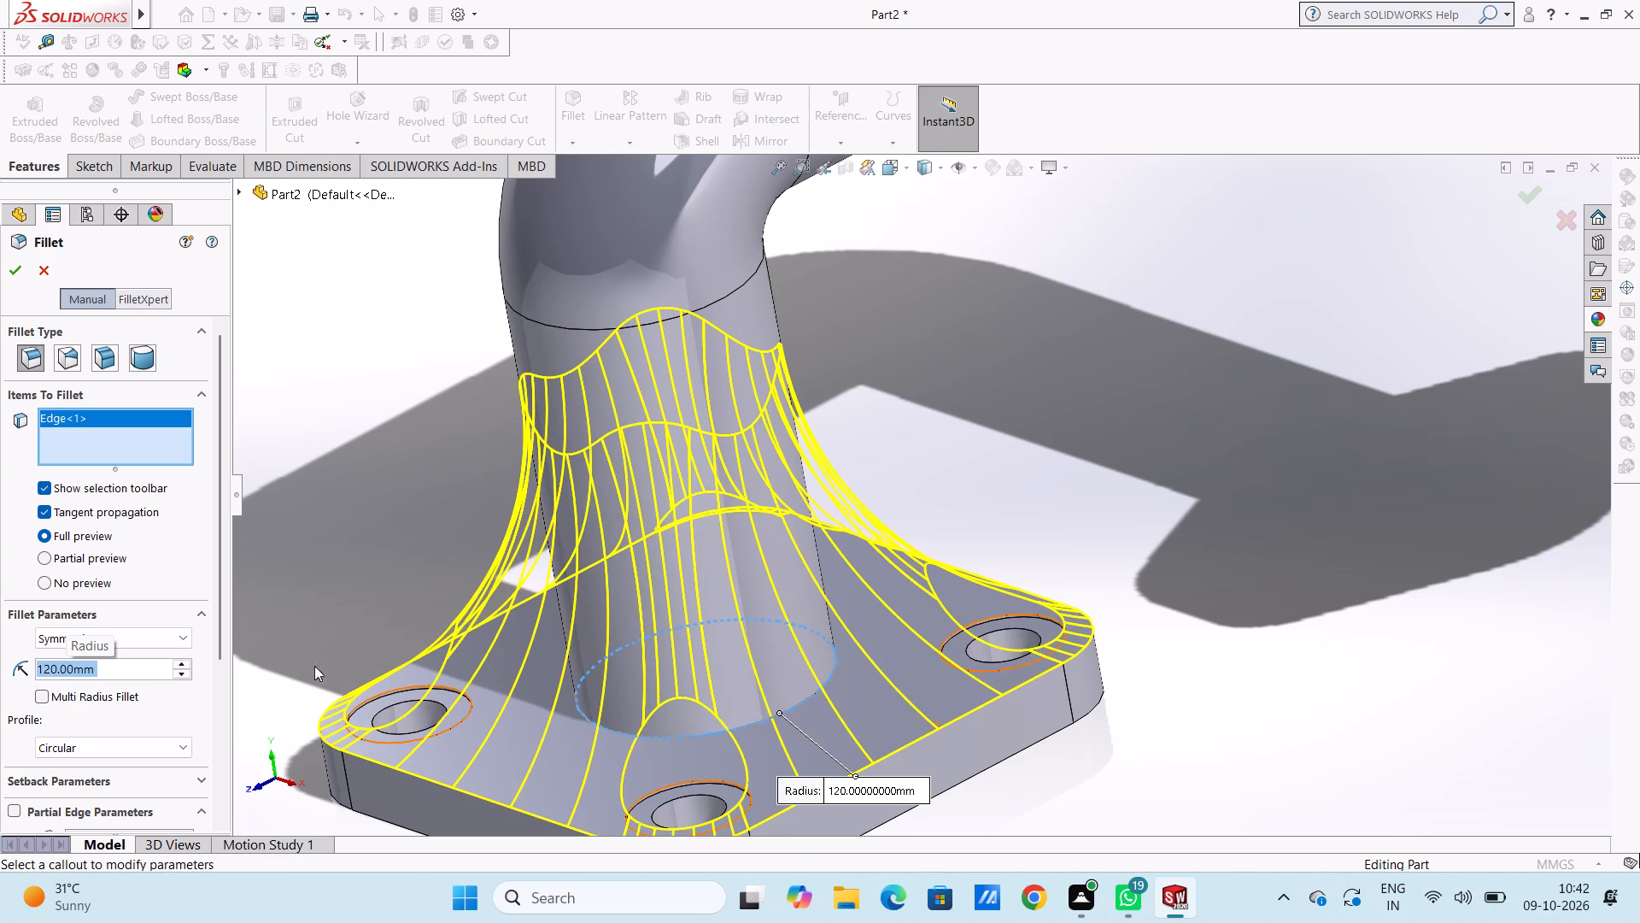
pyautogui.write('50')
pyautogui.press('Return')
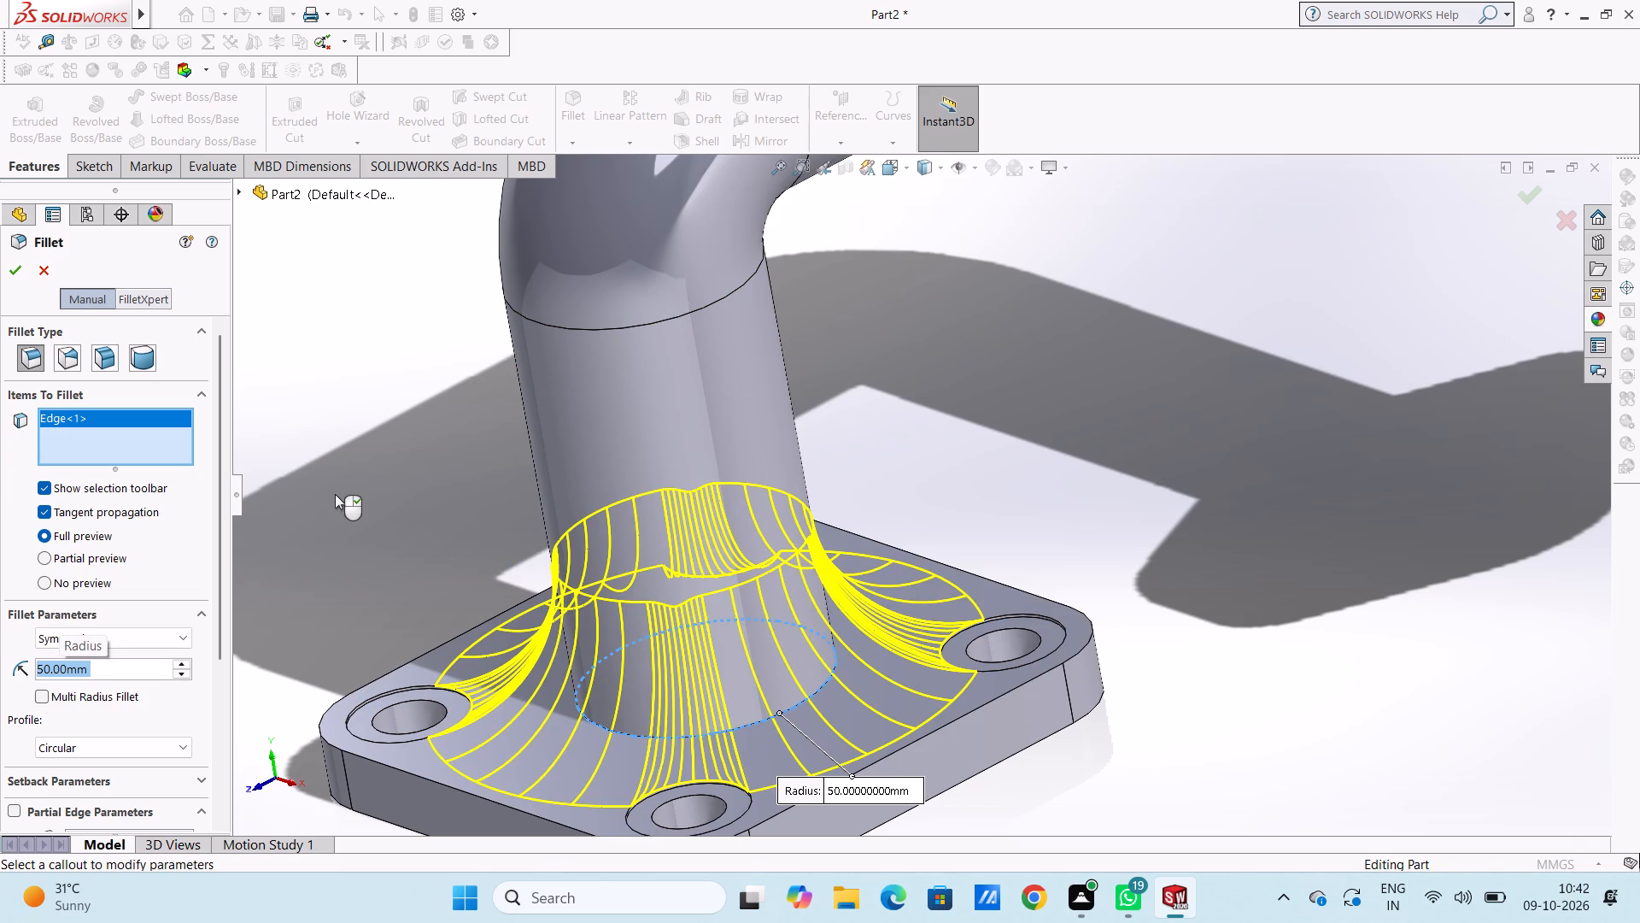
pyautogui.write('30')
pyautogui.press('Return')
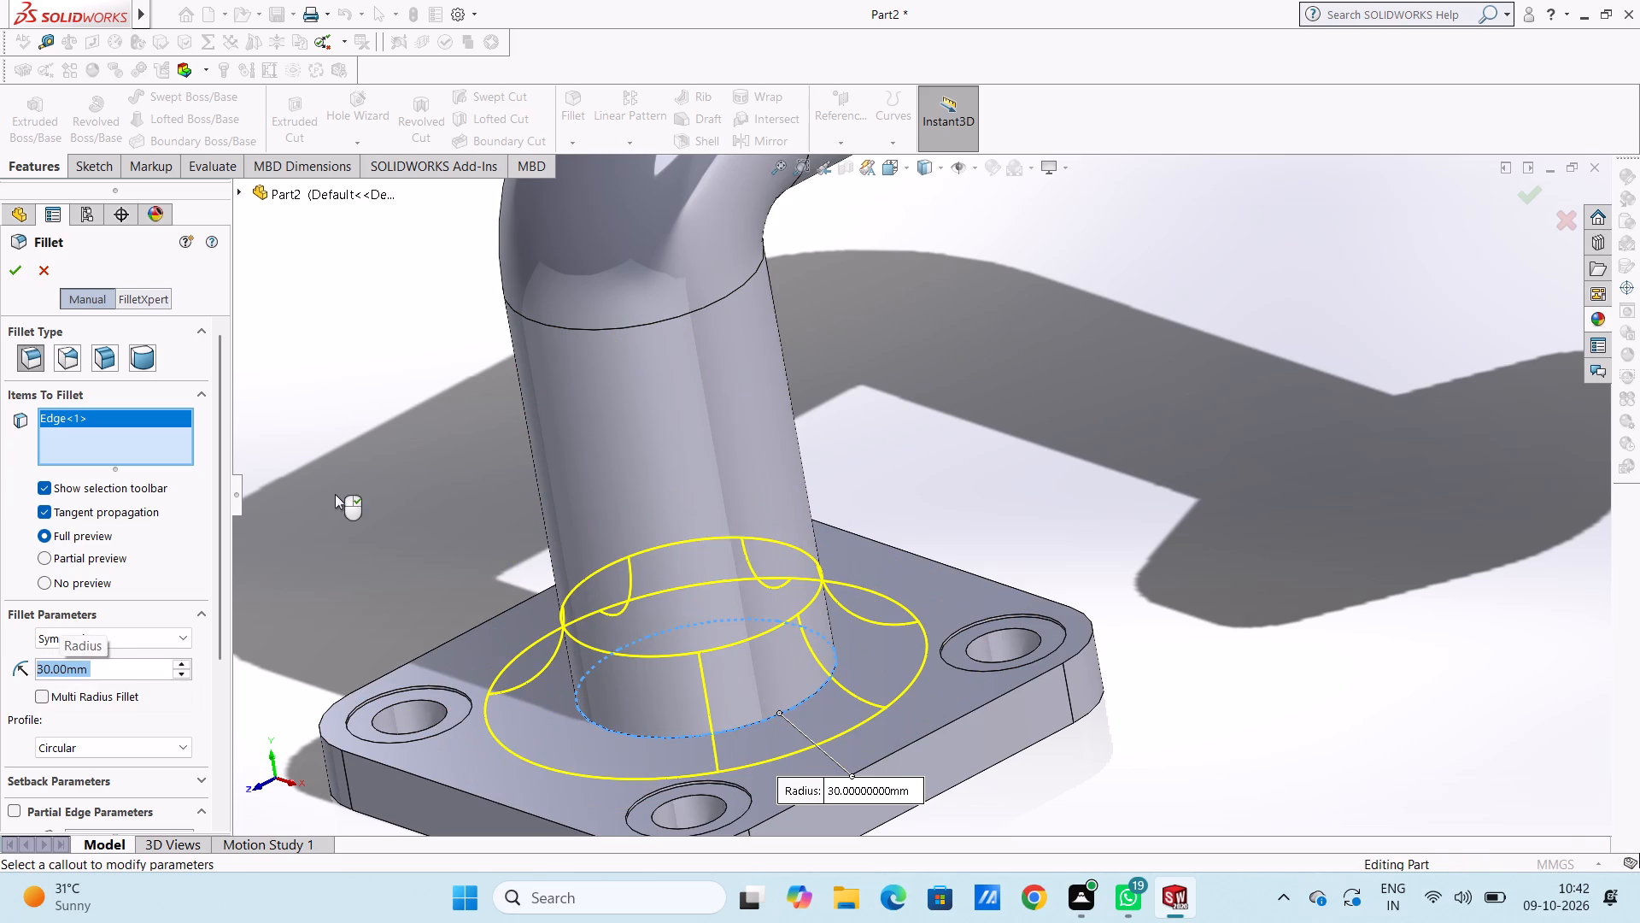
pyautogui.write('20')
pyautogui.press('Return')
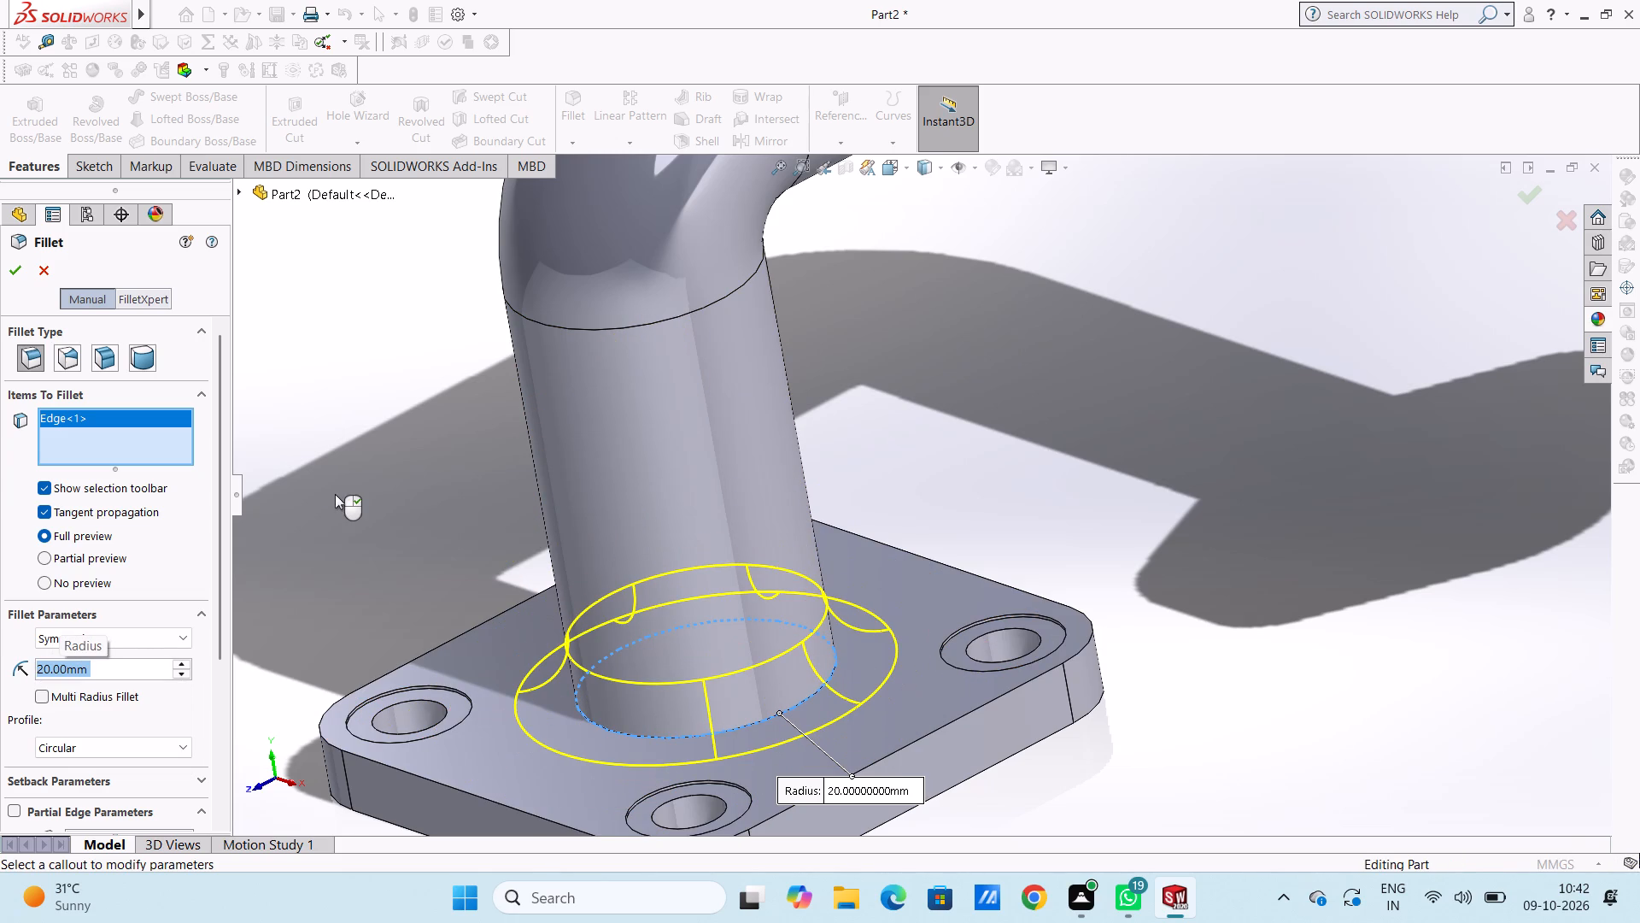
pyautogui.click(13, 273)
pyautogui.click(340, 419)
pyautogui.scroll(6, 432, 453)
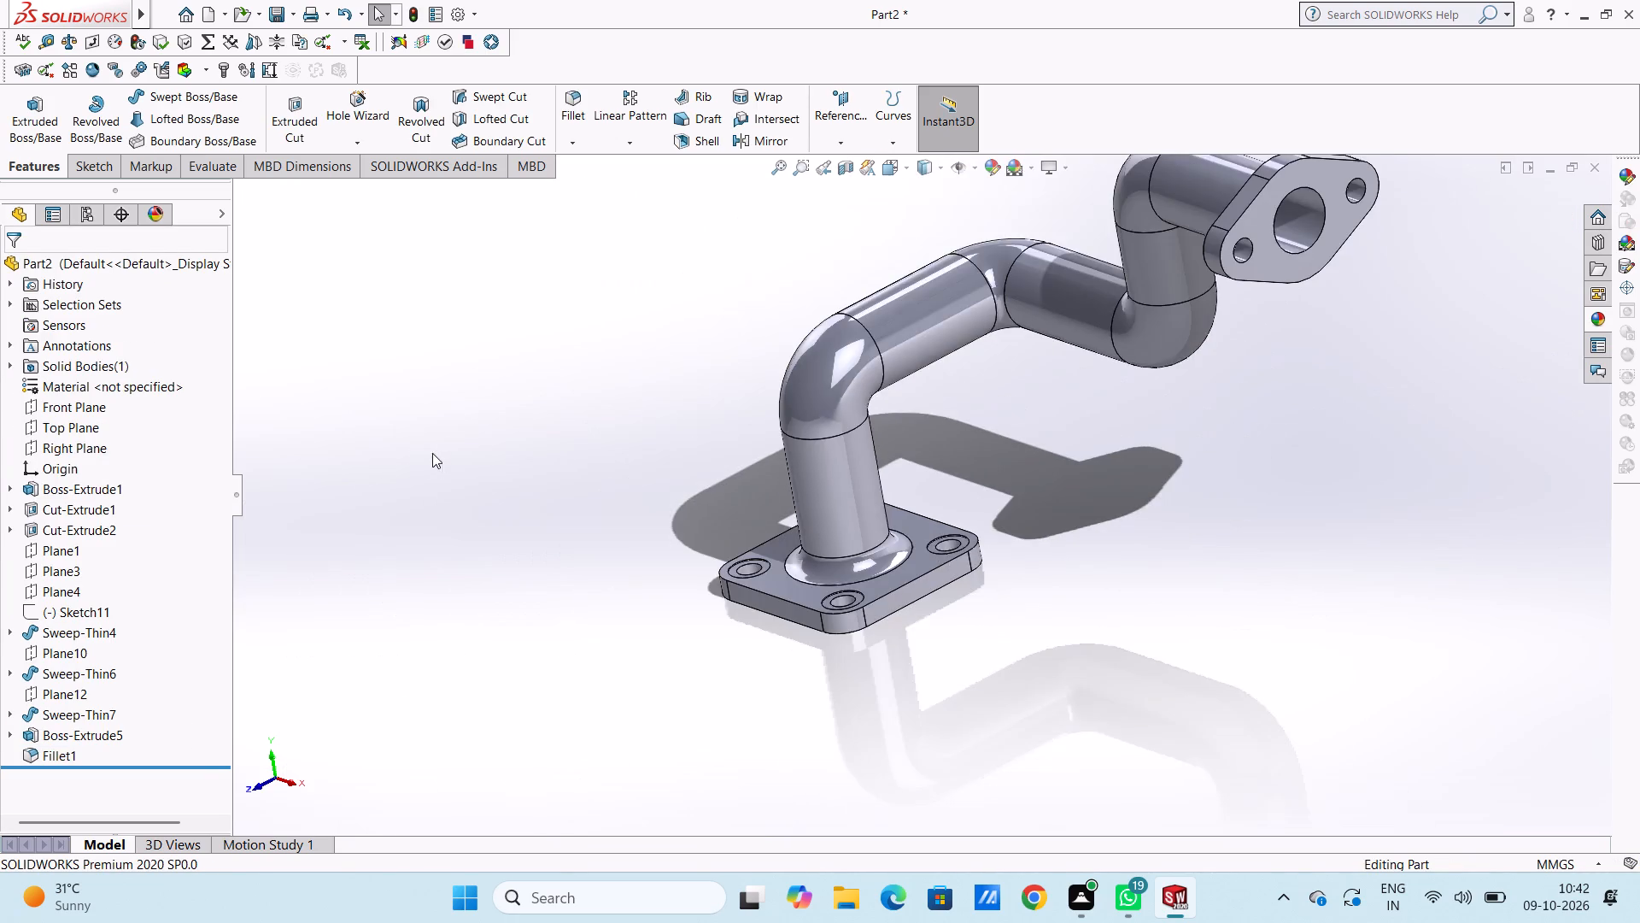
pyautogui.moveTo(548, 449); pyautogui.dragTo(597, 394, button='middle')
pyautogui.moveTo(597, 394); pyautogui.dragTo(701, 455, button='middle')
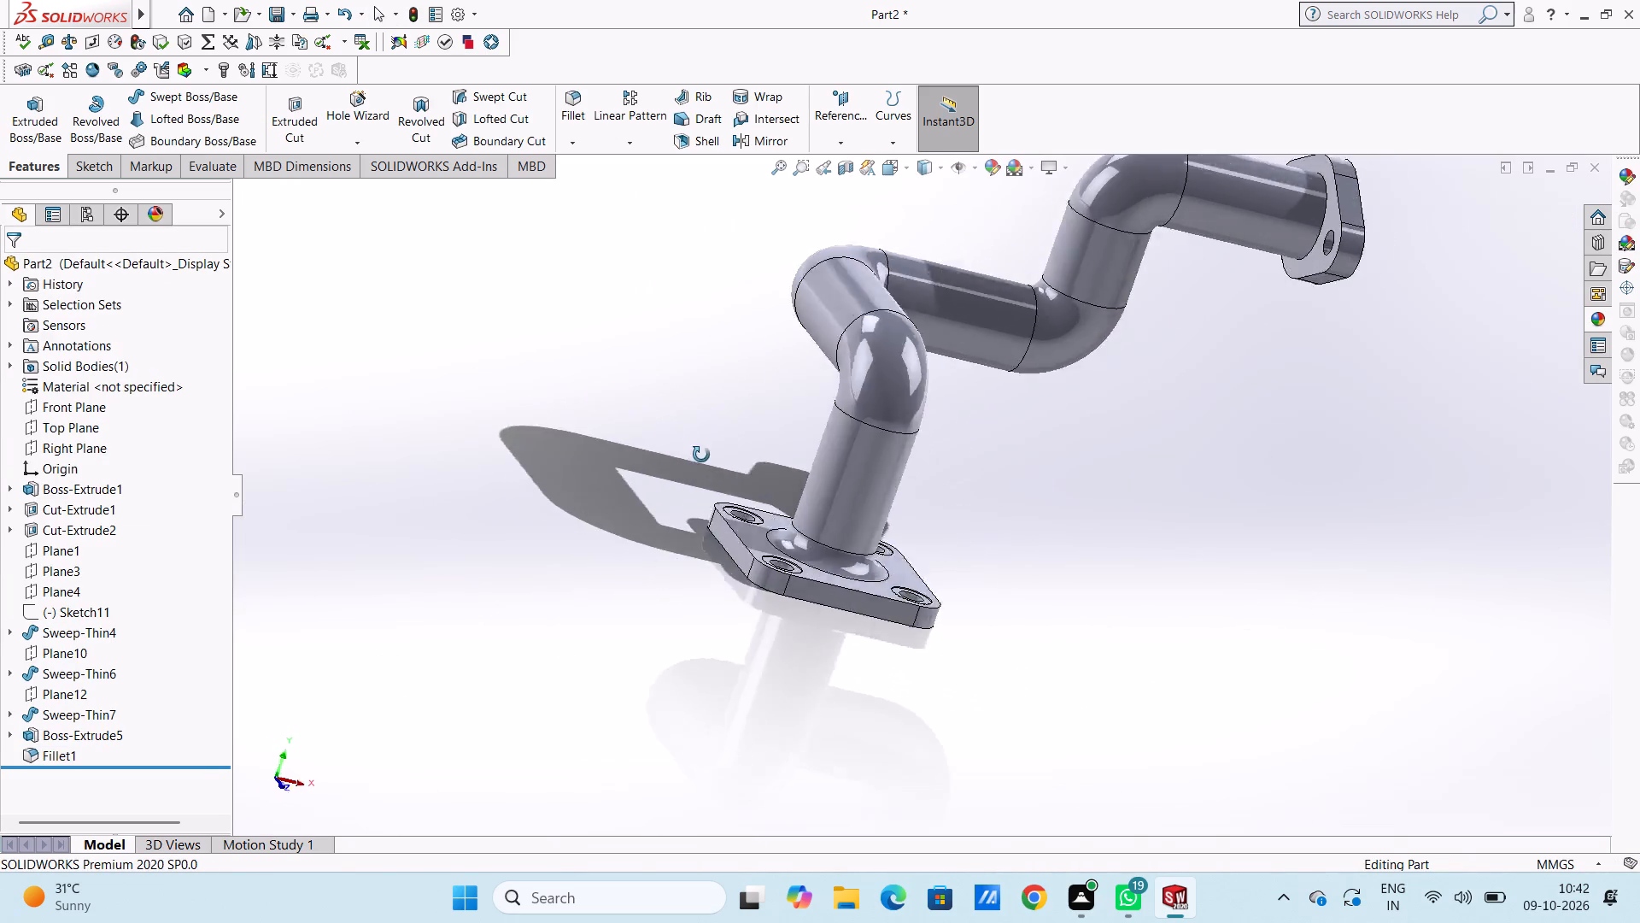
# Fillet the junction between the pipe and the two-hole end flange with a 10 mm radius.
pyautogui.moveTo(701, 455); pyautogui.dragTo(783, 459, button='middle')
pyautogui.scroll(2, 1253, 420)
pyautogui.moveTo(1100, 232); pyautogui.dragTo(1061, 212, button='middle')
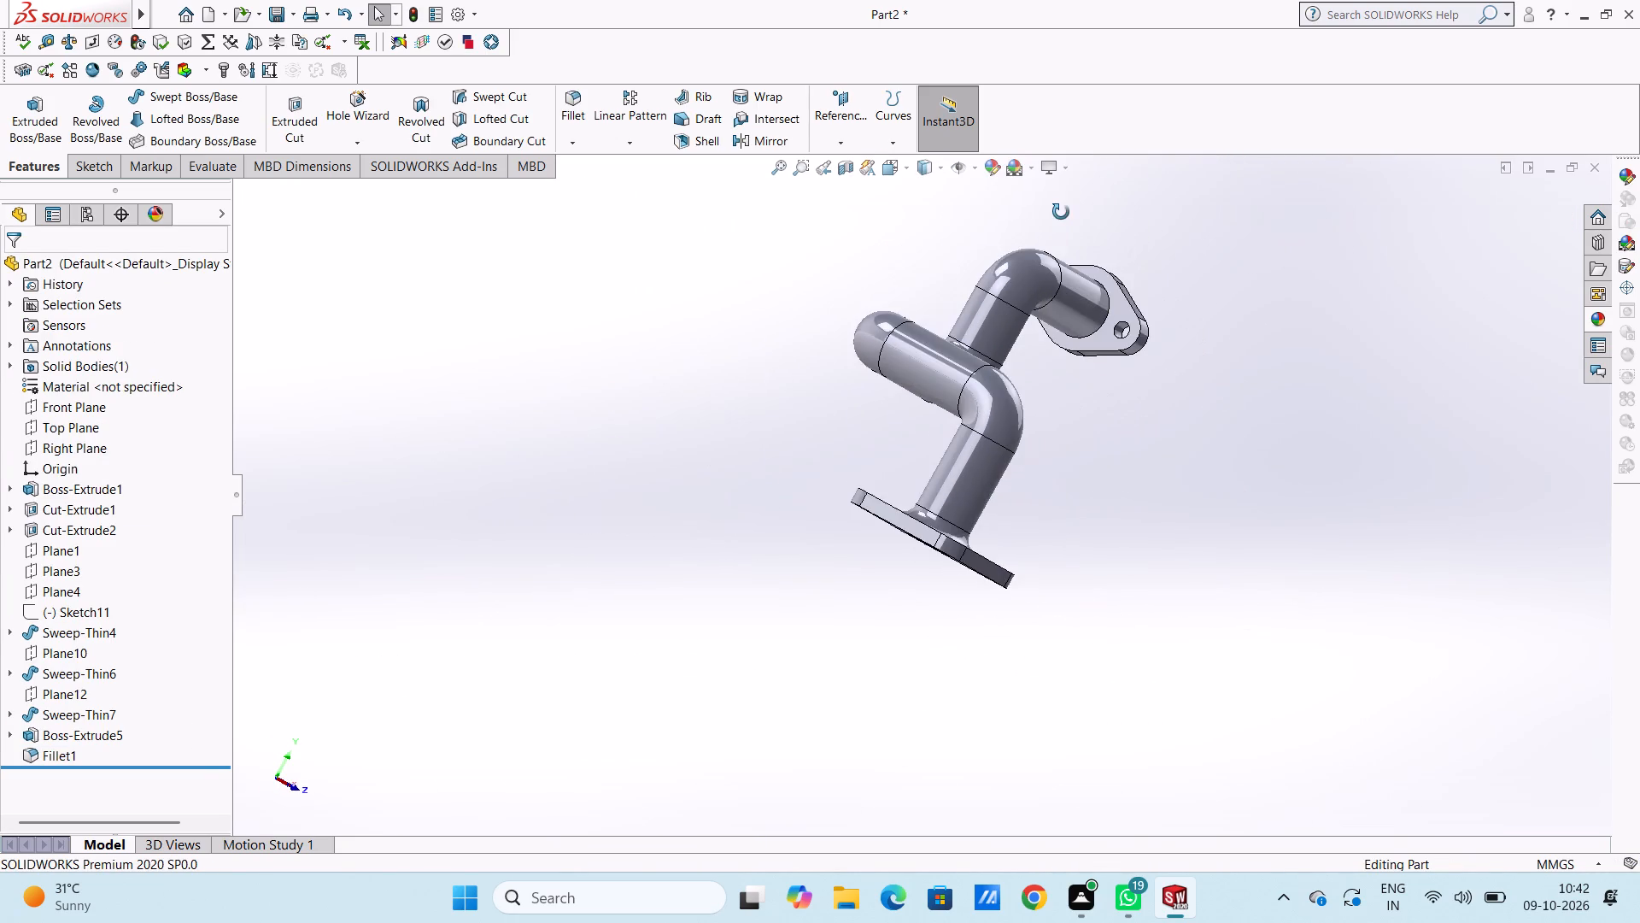
pyautogui.moveTo(1061, 212); pyautogui.dragTo(1004, 303, button='middle')
pyautogui.scroll(4, 1138, 202)
pyautogui.scroll(-4, 1103, 302)
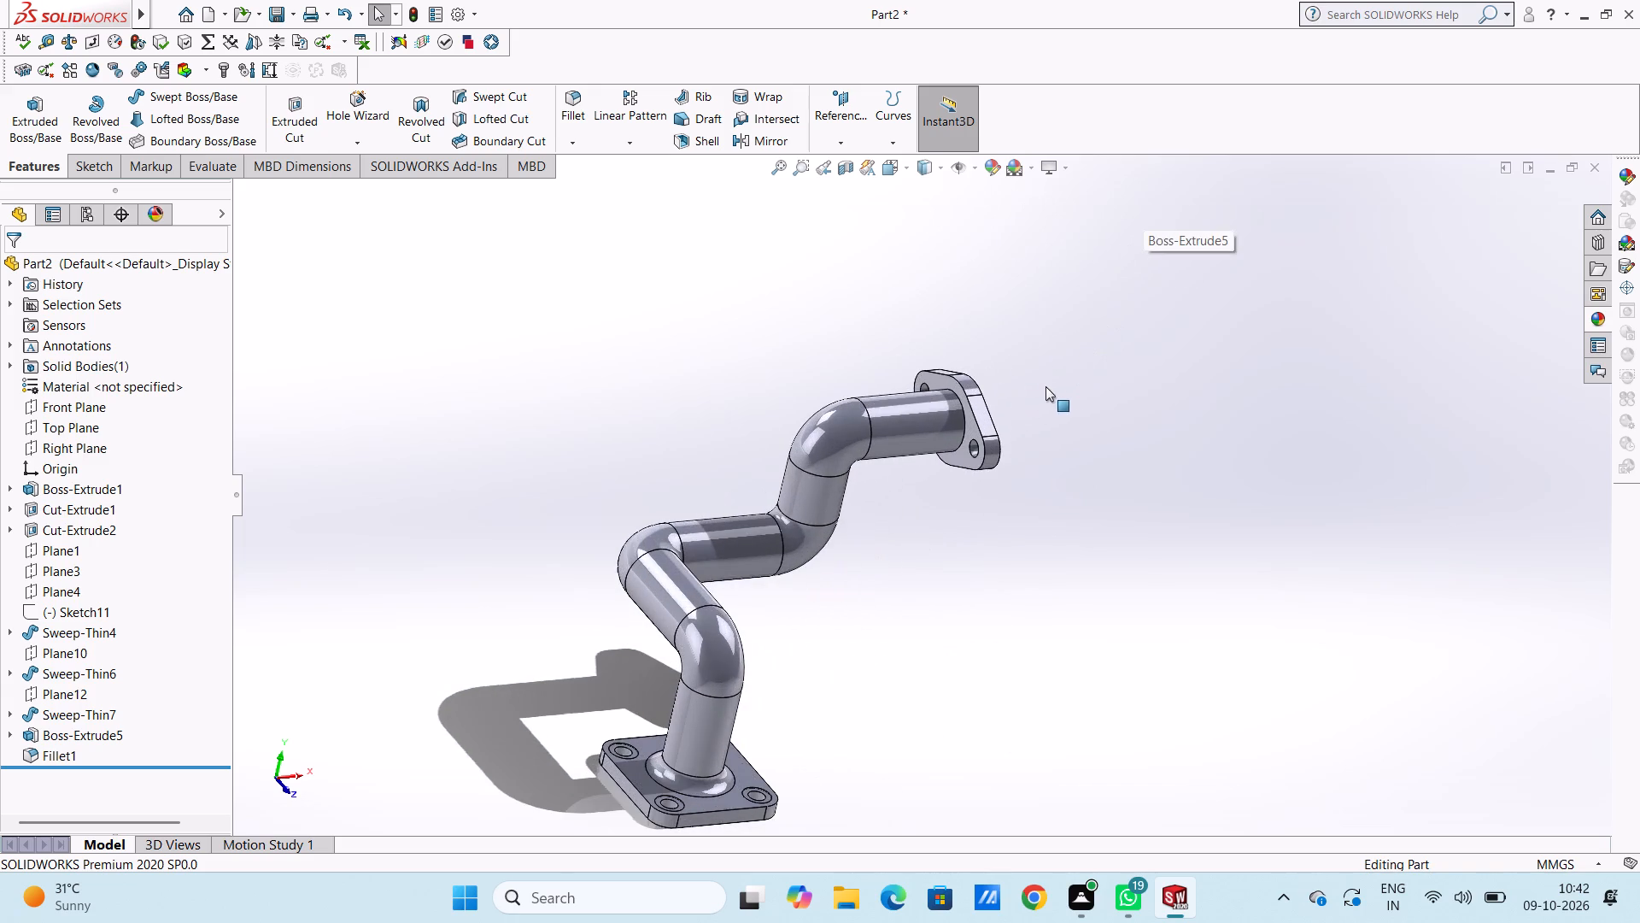
pyautogui.scroll(-5, 955, 477)
pyautogui.scroll(-5, 999, 293)
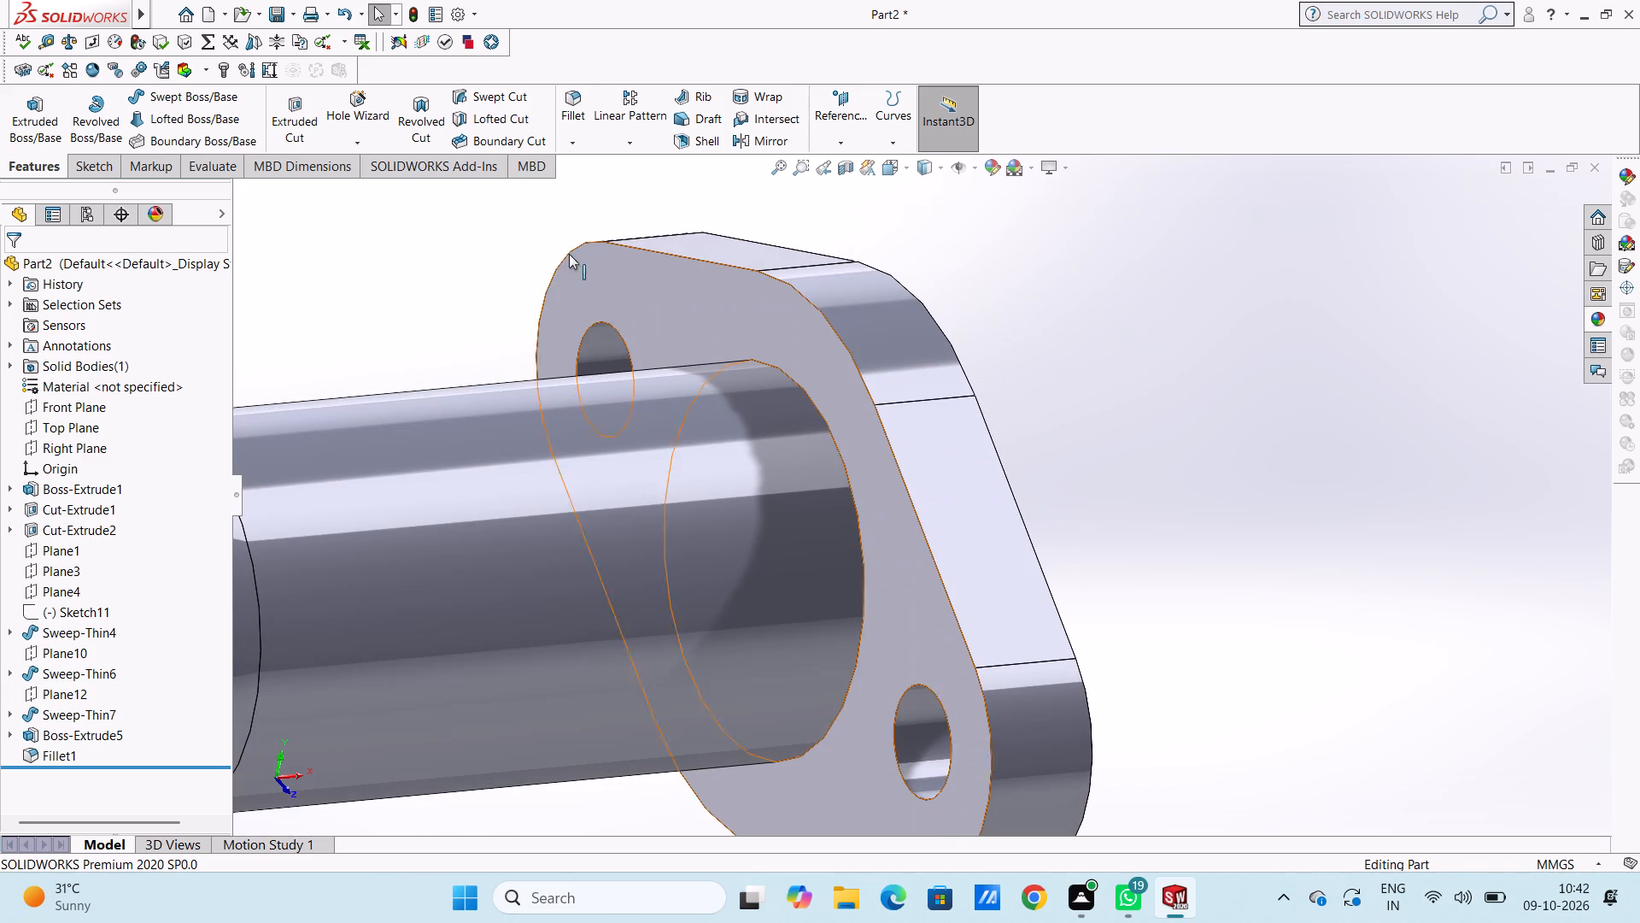
pyautogui.click(573, 105)
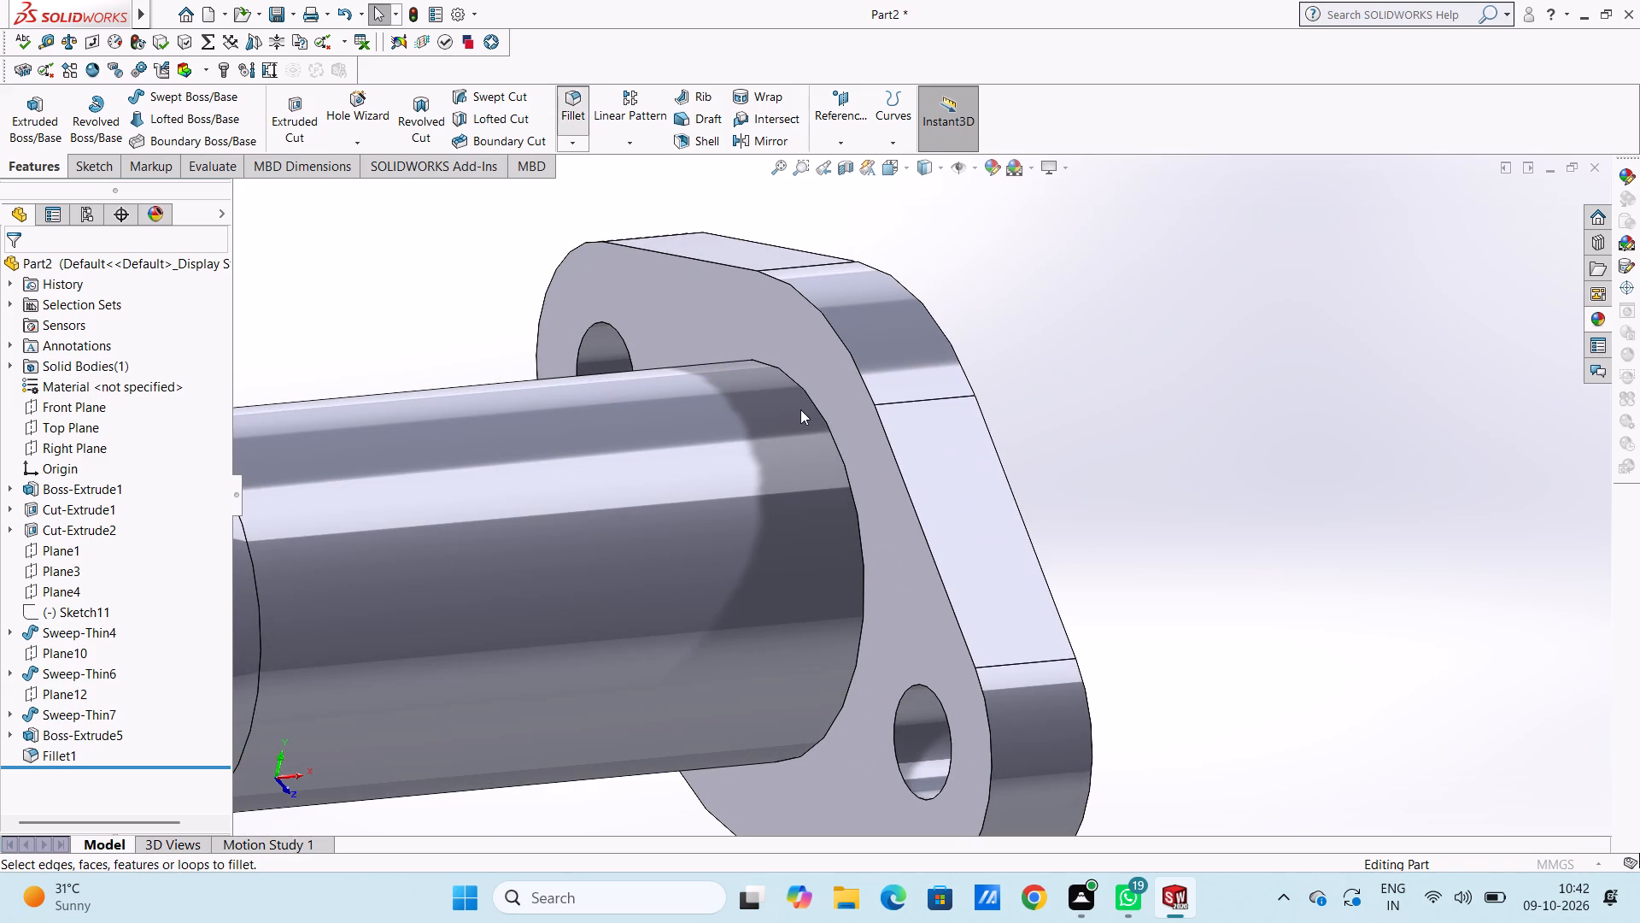
pyautogui.click(814, 409)
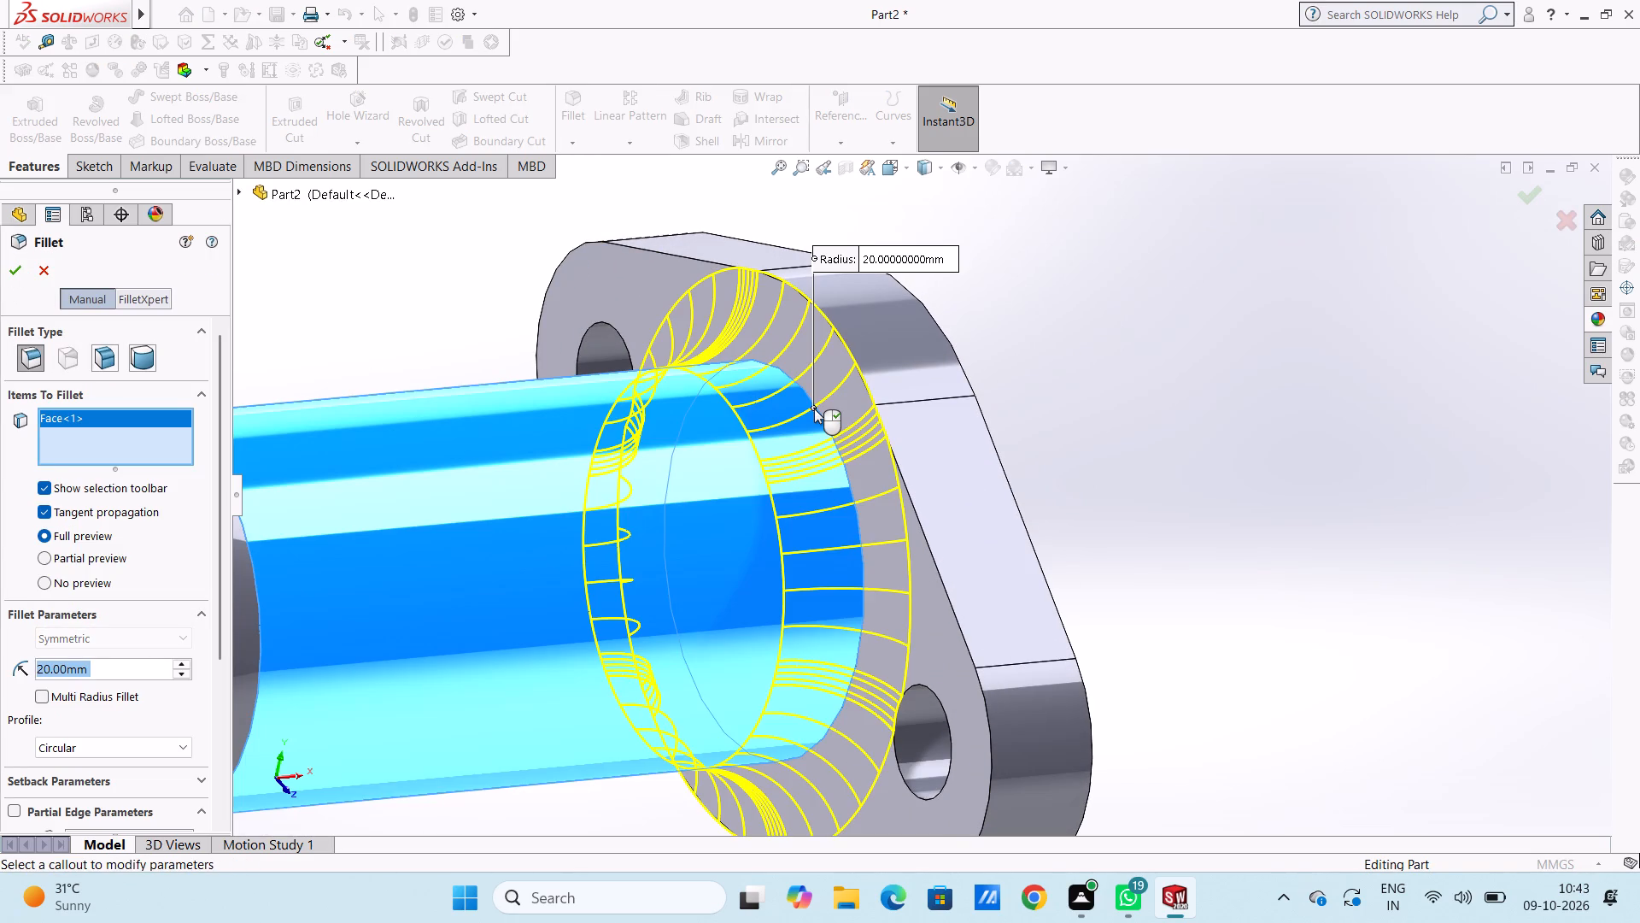
pyautogui.write('10')
pyautogui.press('Return')
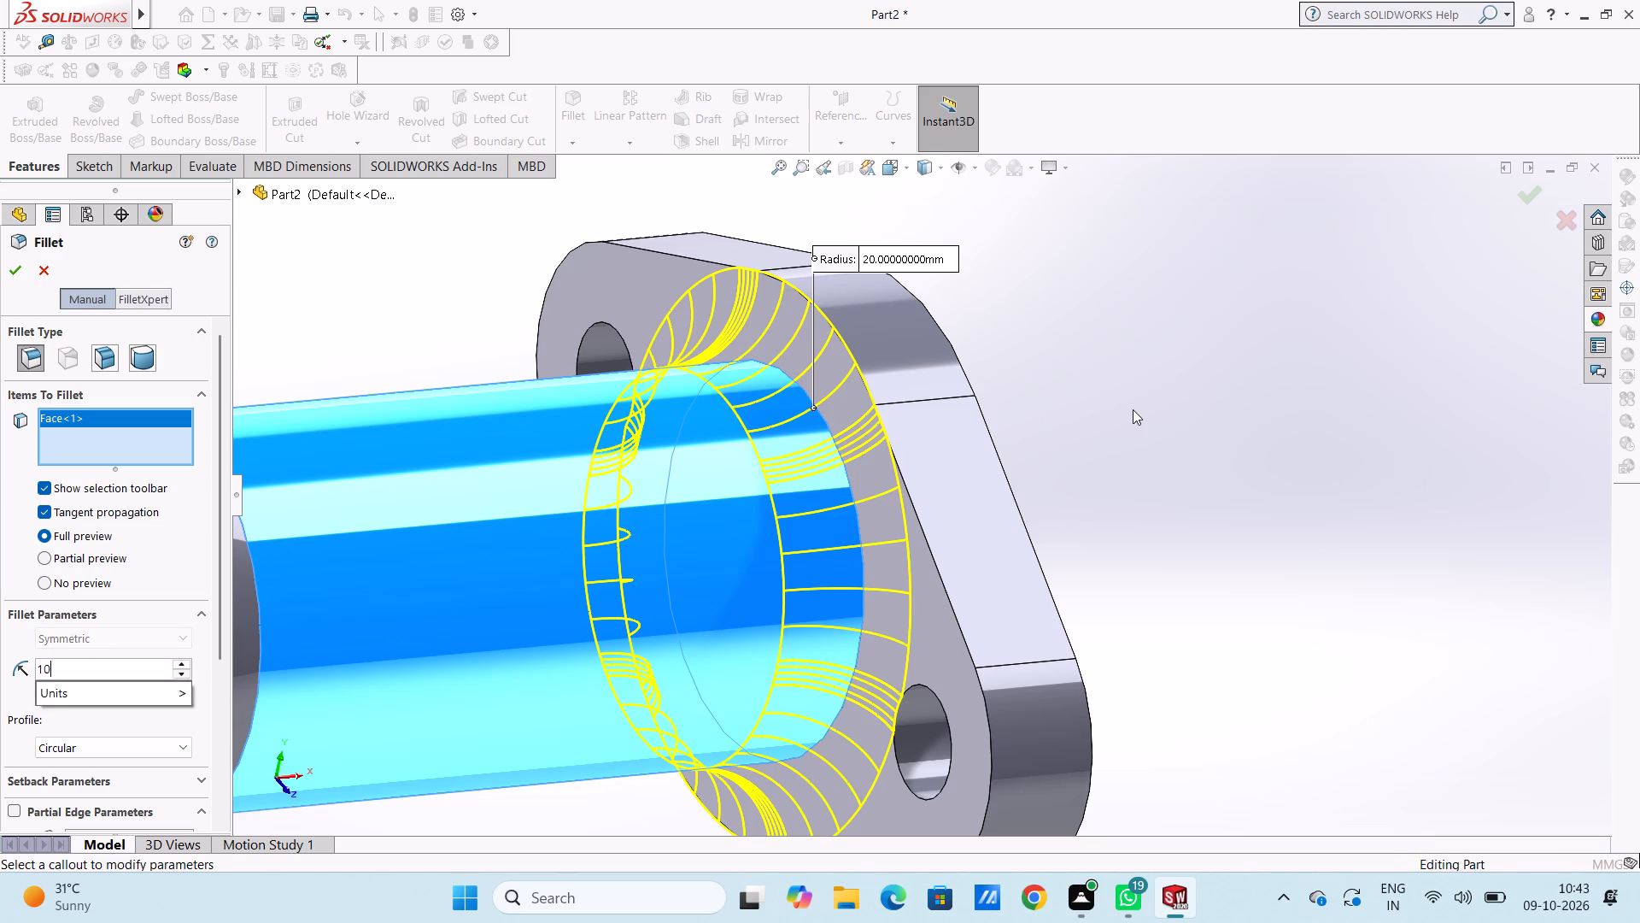
pyautogui.click(20, 273)
pyautogui.click(1244, 468)
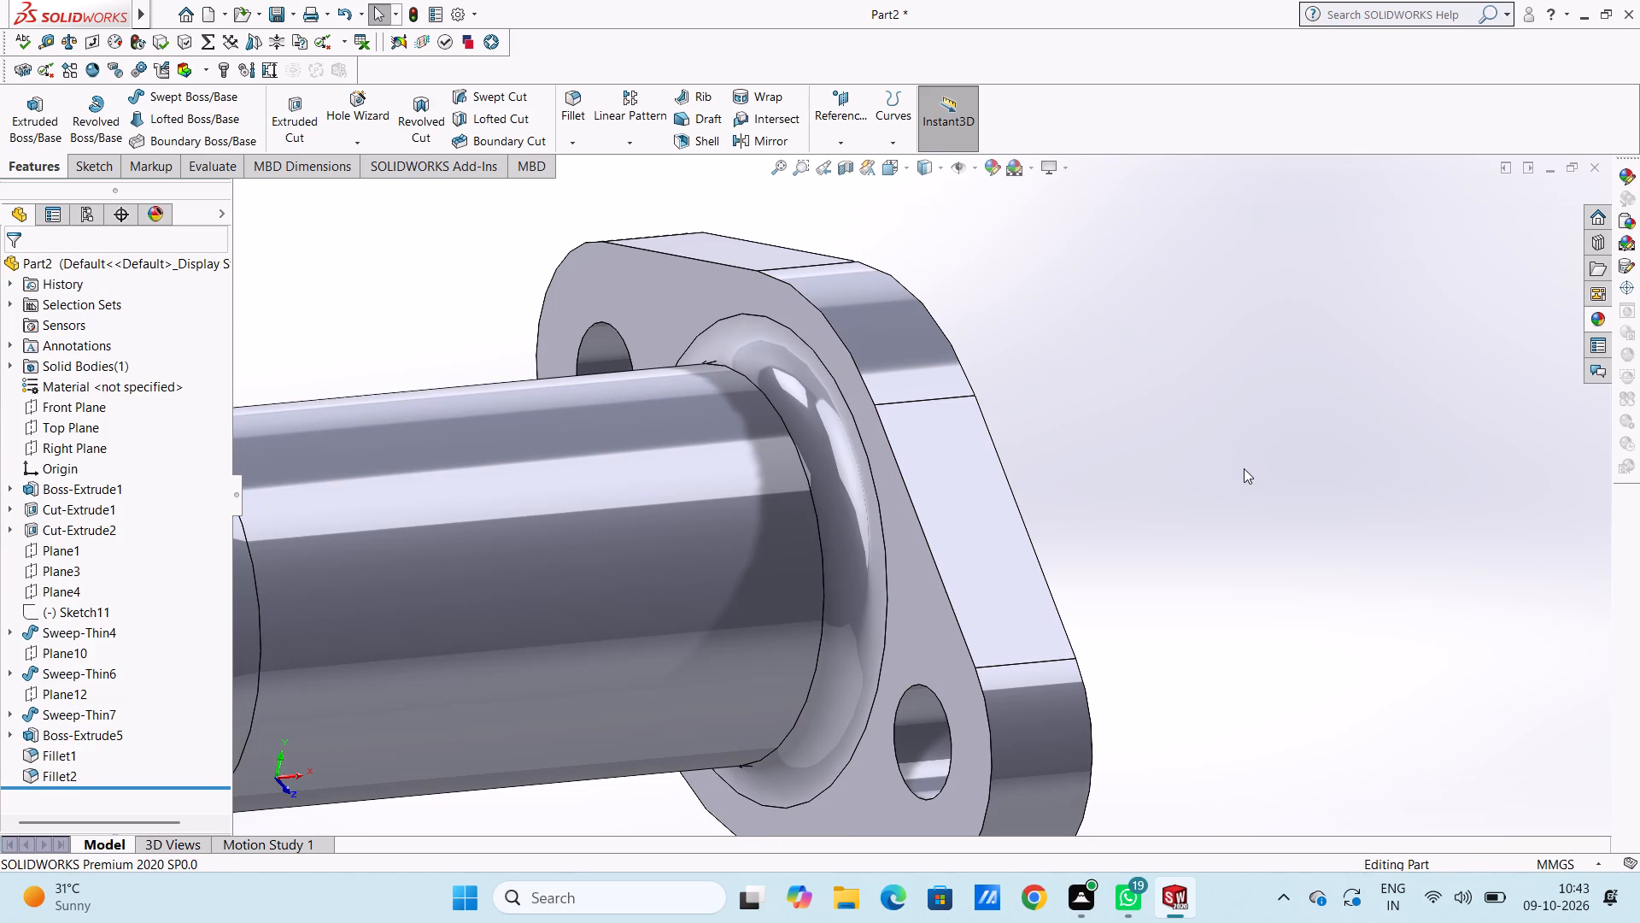
# Set the colour of the whole part to orange from the standard swatches.
pyautogui.scroll(12, 1244, 468)
pyautogui.moveTo(1229, 610); pyautogui.dragTo(1134, 557, button='middle')
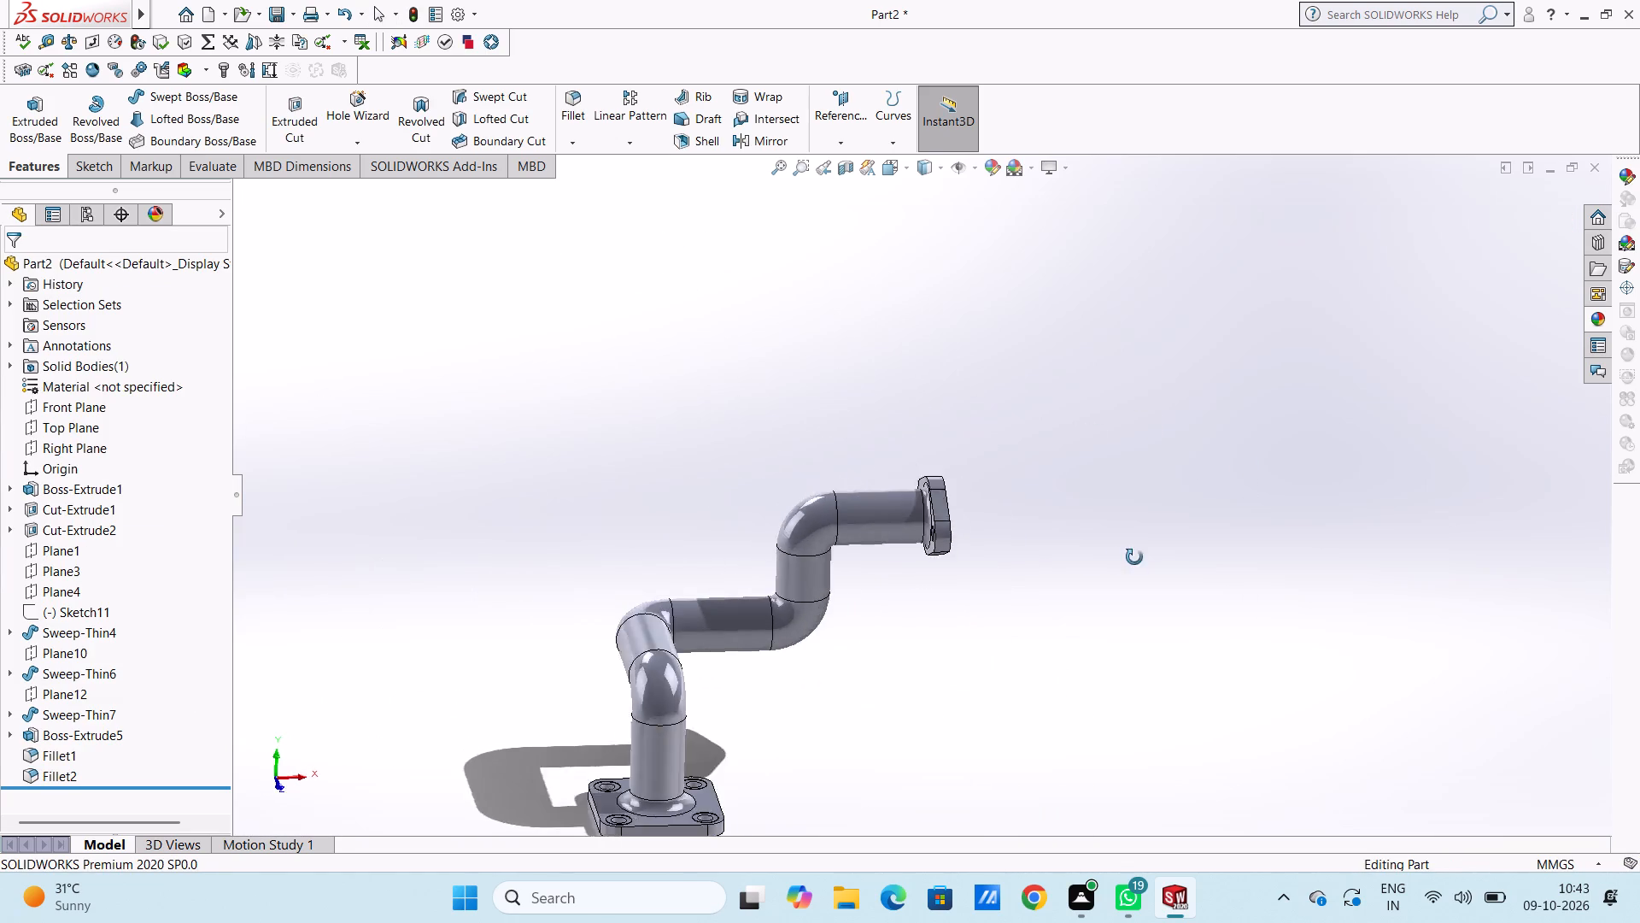
pyautogui.moveTo(1134, 557); pyautogui.dragTo(1111, 653, button='middle')
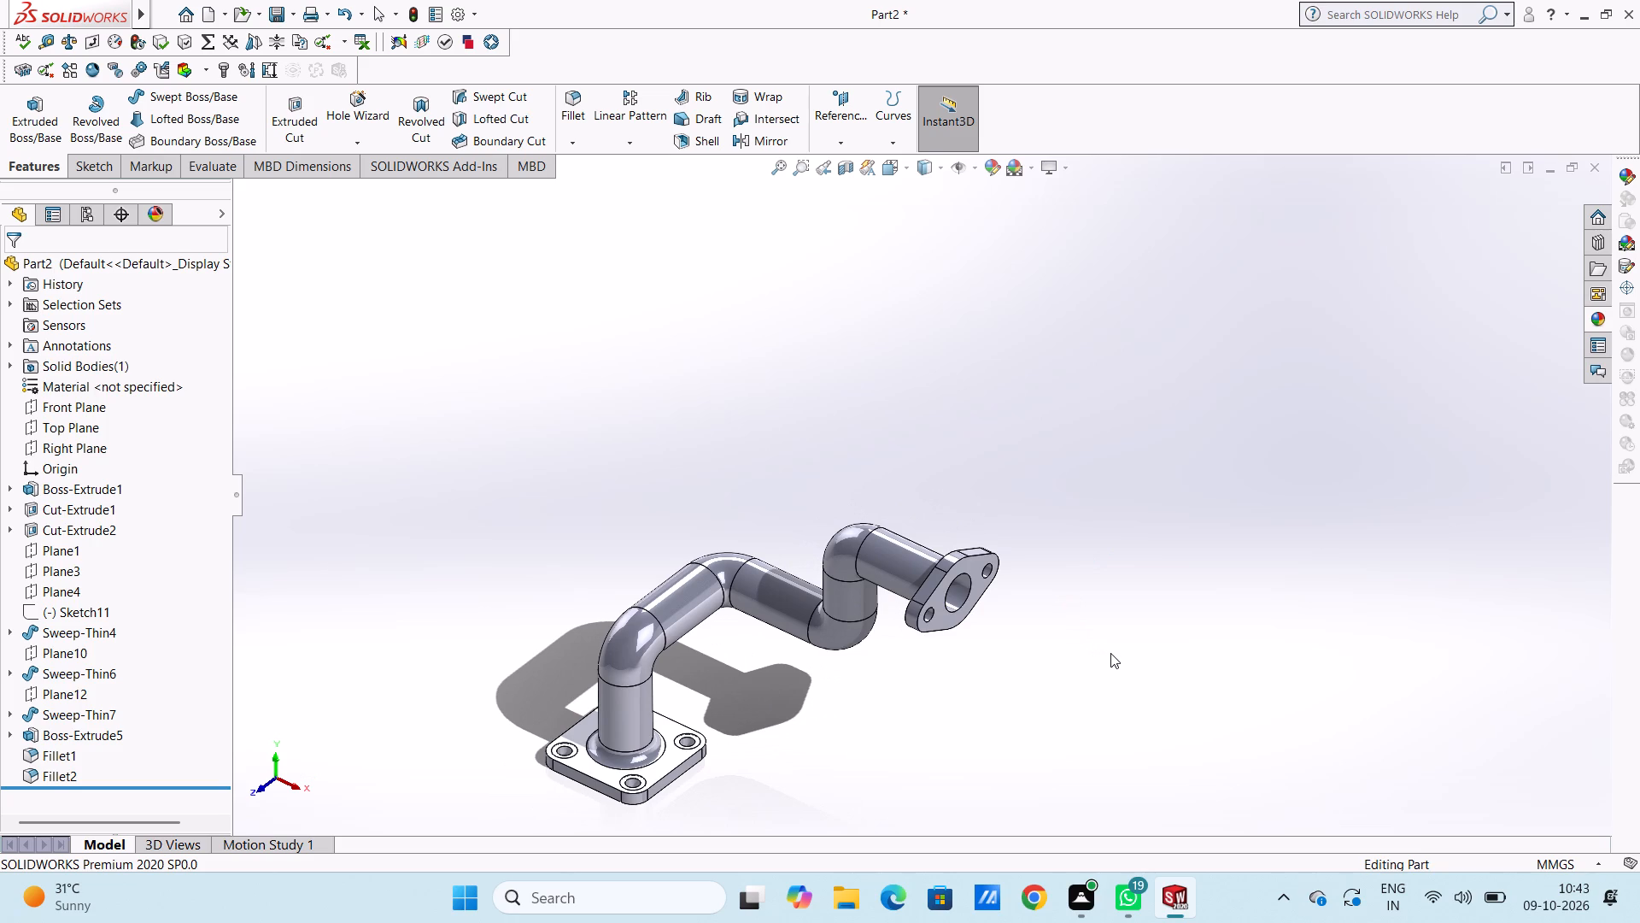
pyautogui.hotkey('ctrl', '7')
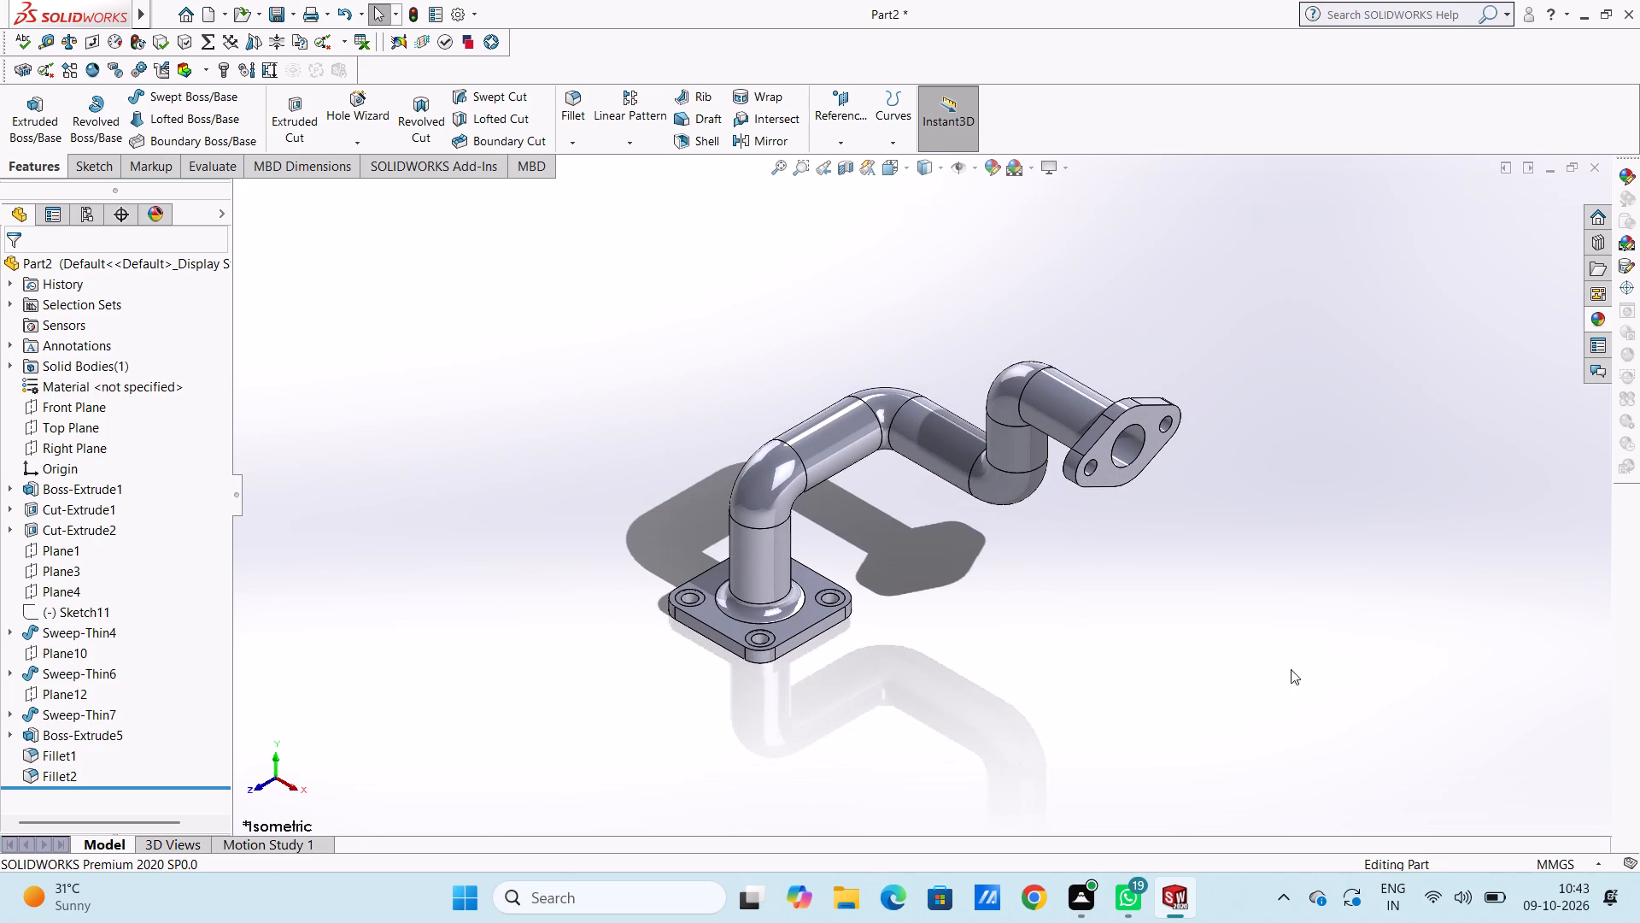
pyautogui.click(992, 169)
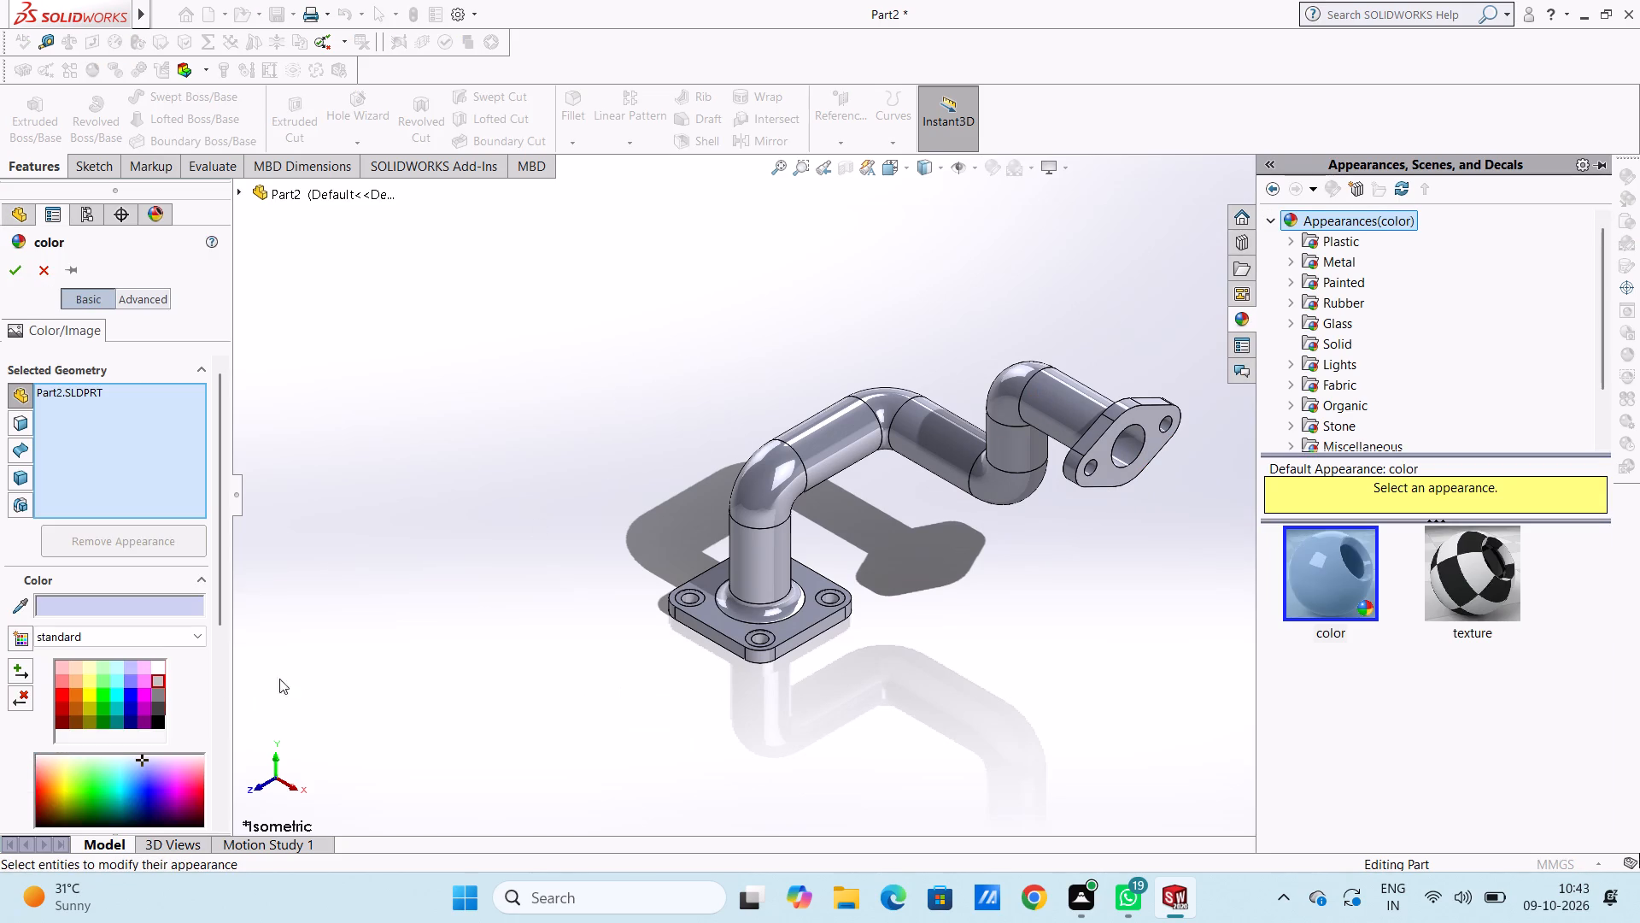
pyautogui.click(78, 685)
pyautogui.click(74, 697)
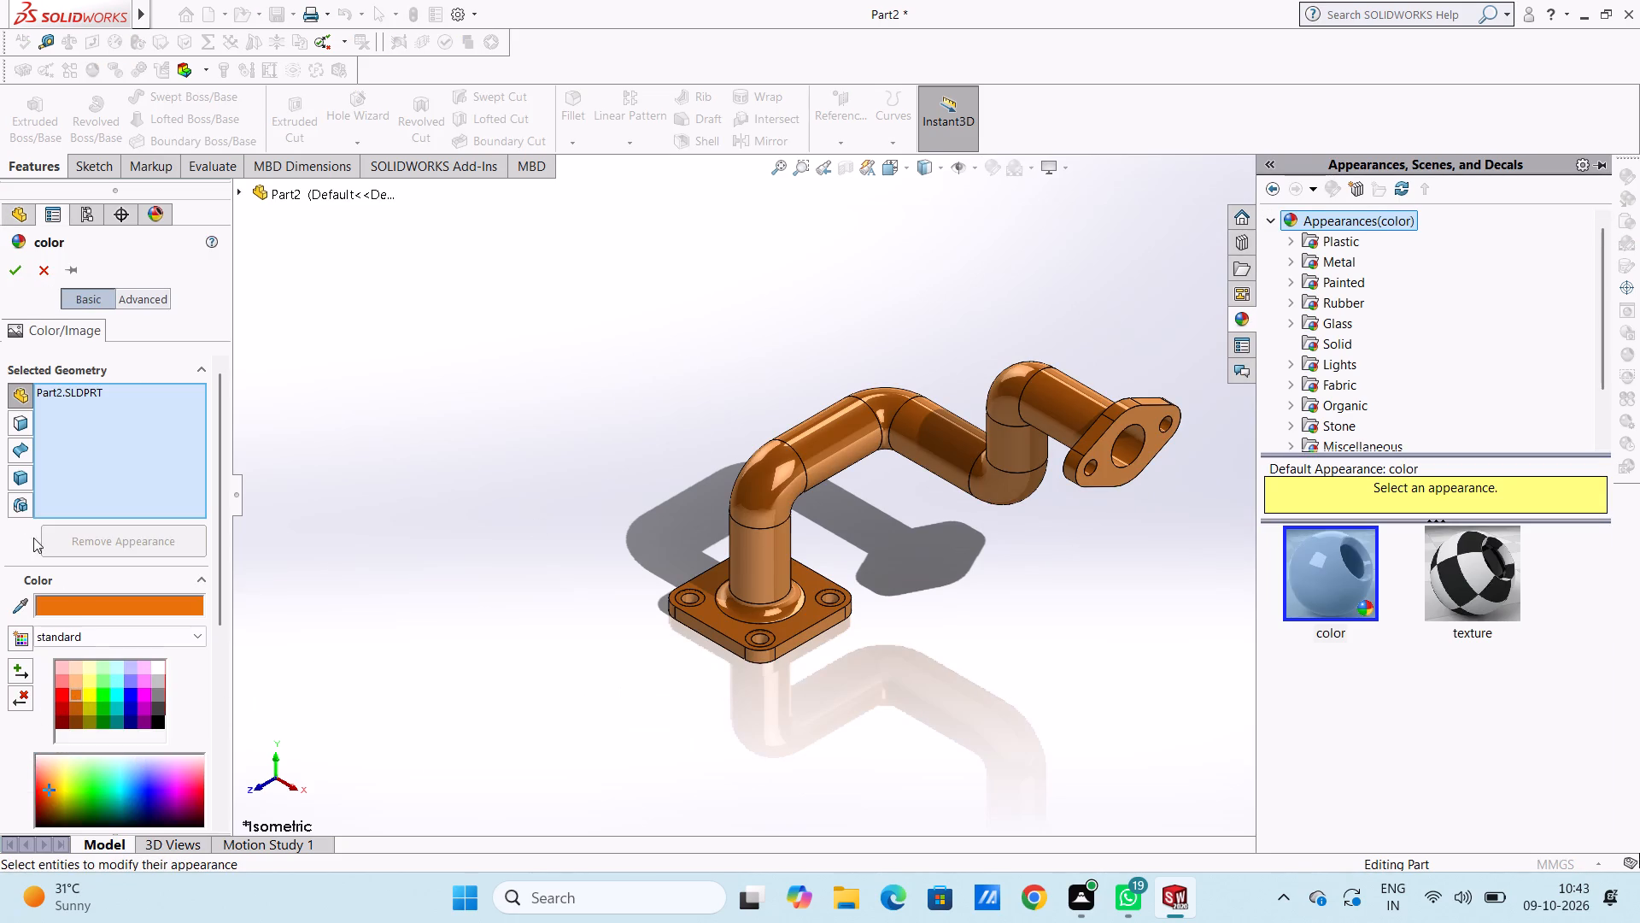
pyautogui.click(1, 267)
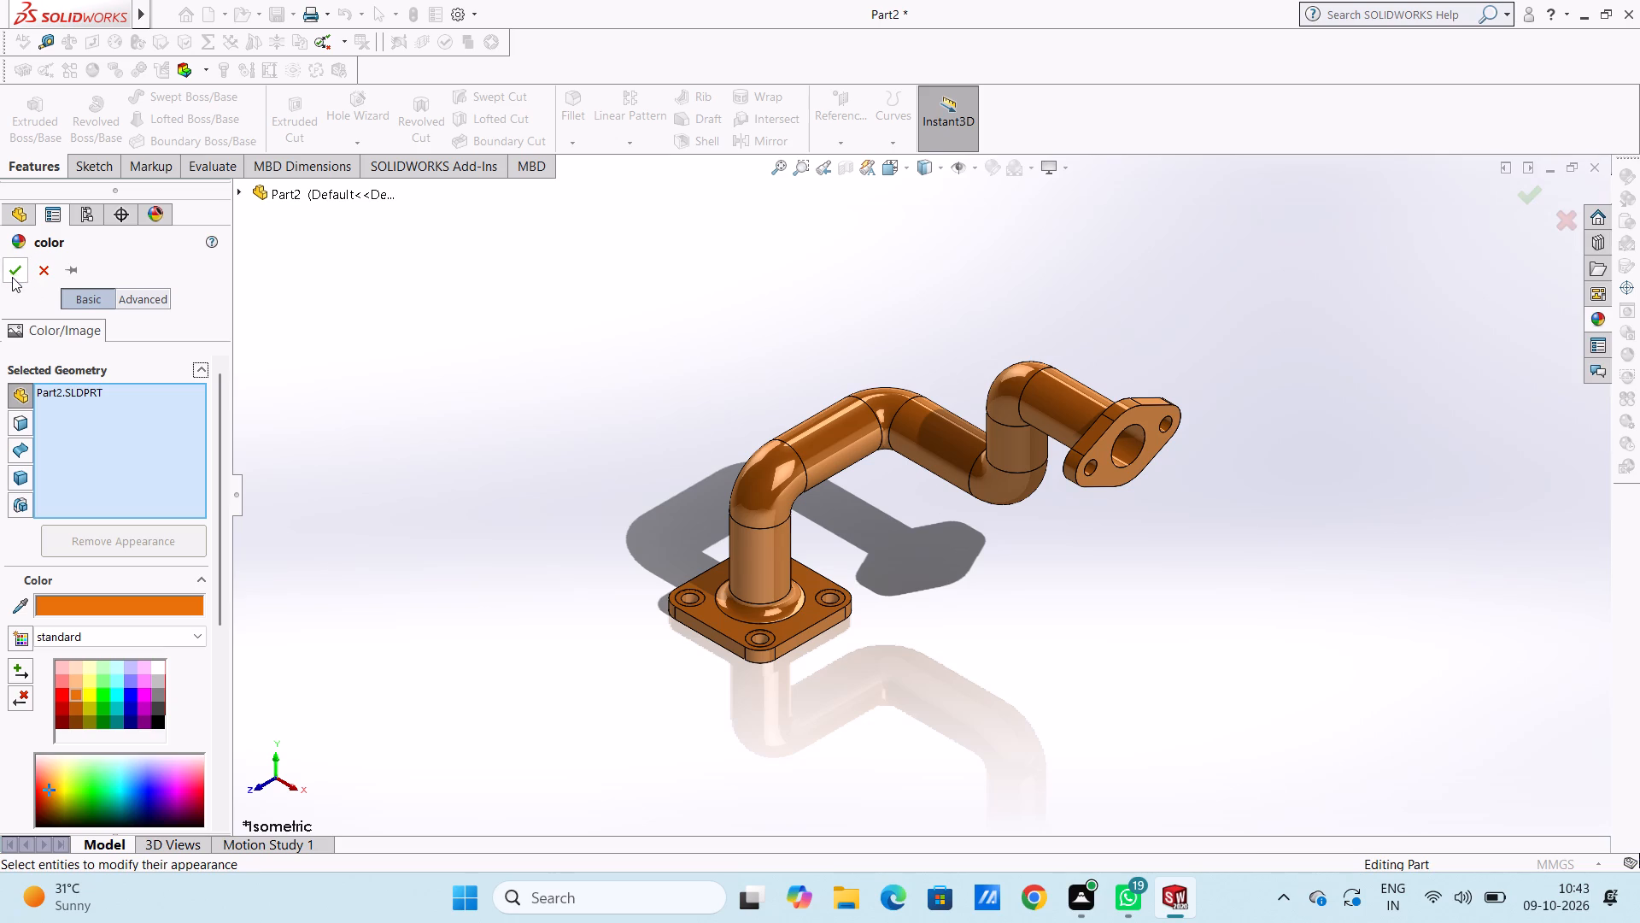
pyautogui.click(15, 269)
# Apply the chromium plate metal appearance to only the pipe's inner bore face at the two-hole end flange.
pyautogui.scroll(-1, 960, 533)
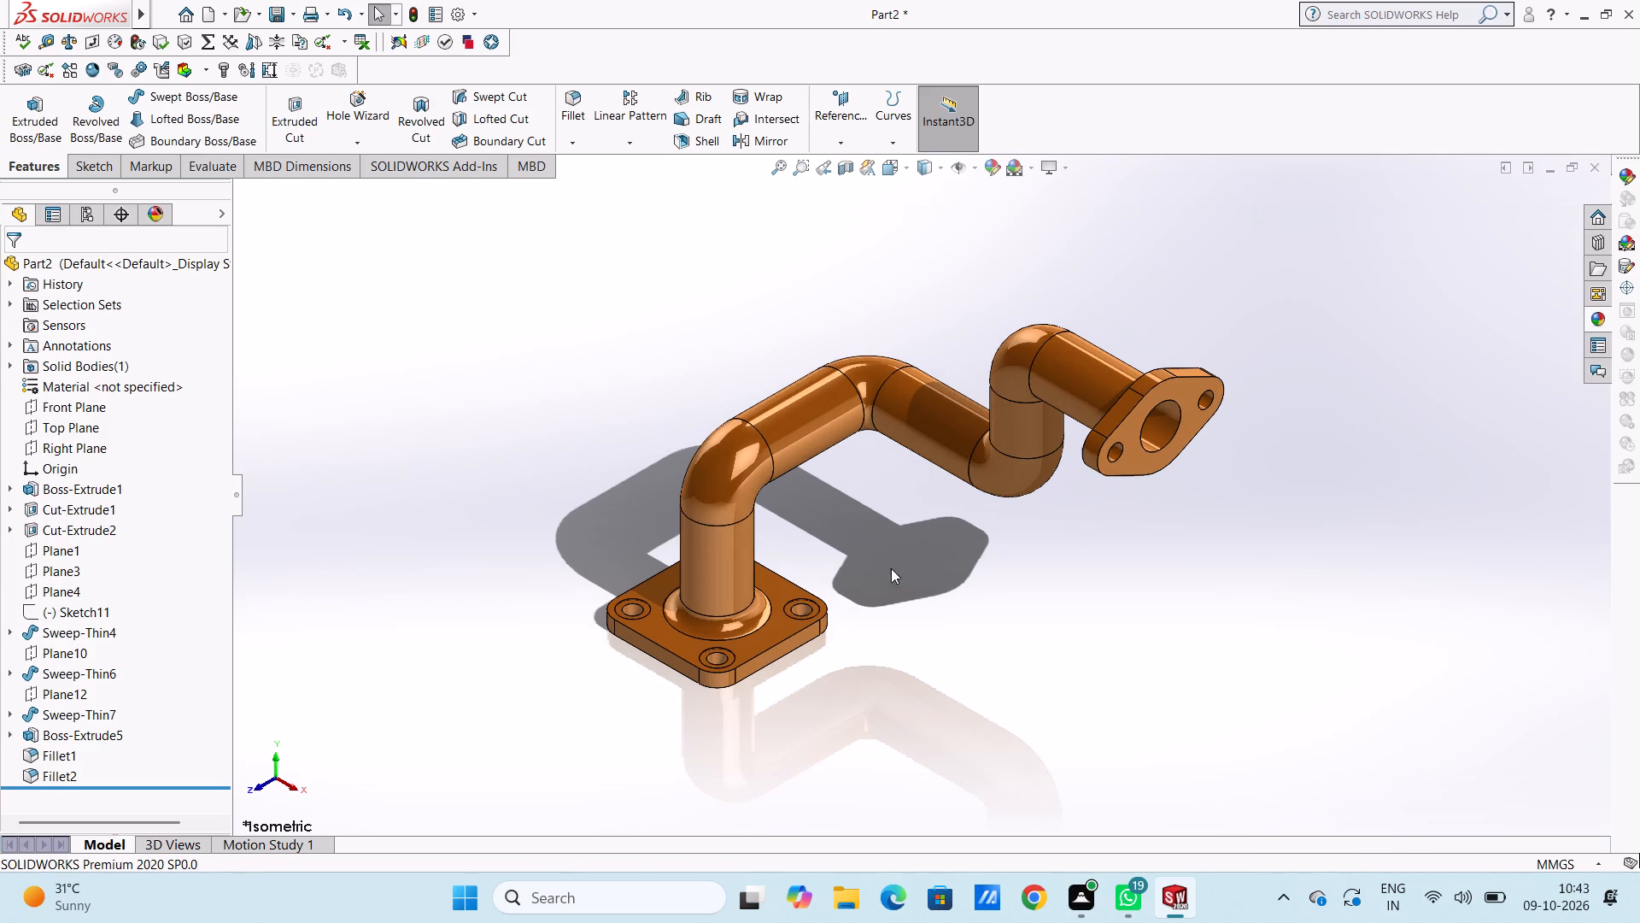
pyautogui.scroll(-3, 1228, 344)
pyautogui.scroll(-2, 1061, 489)
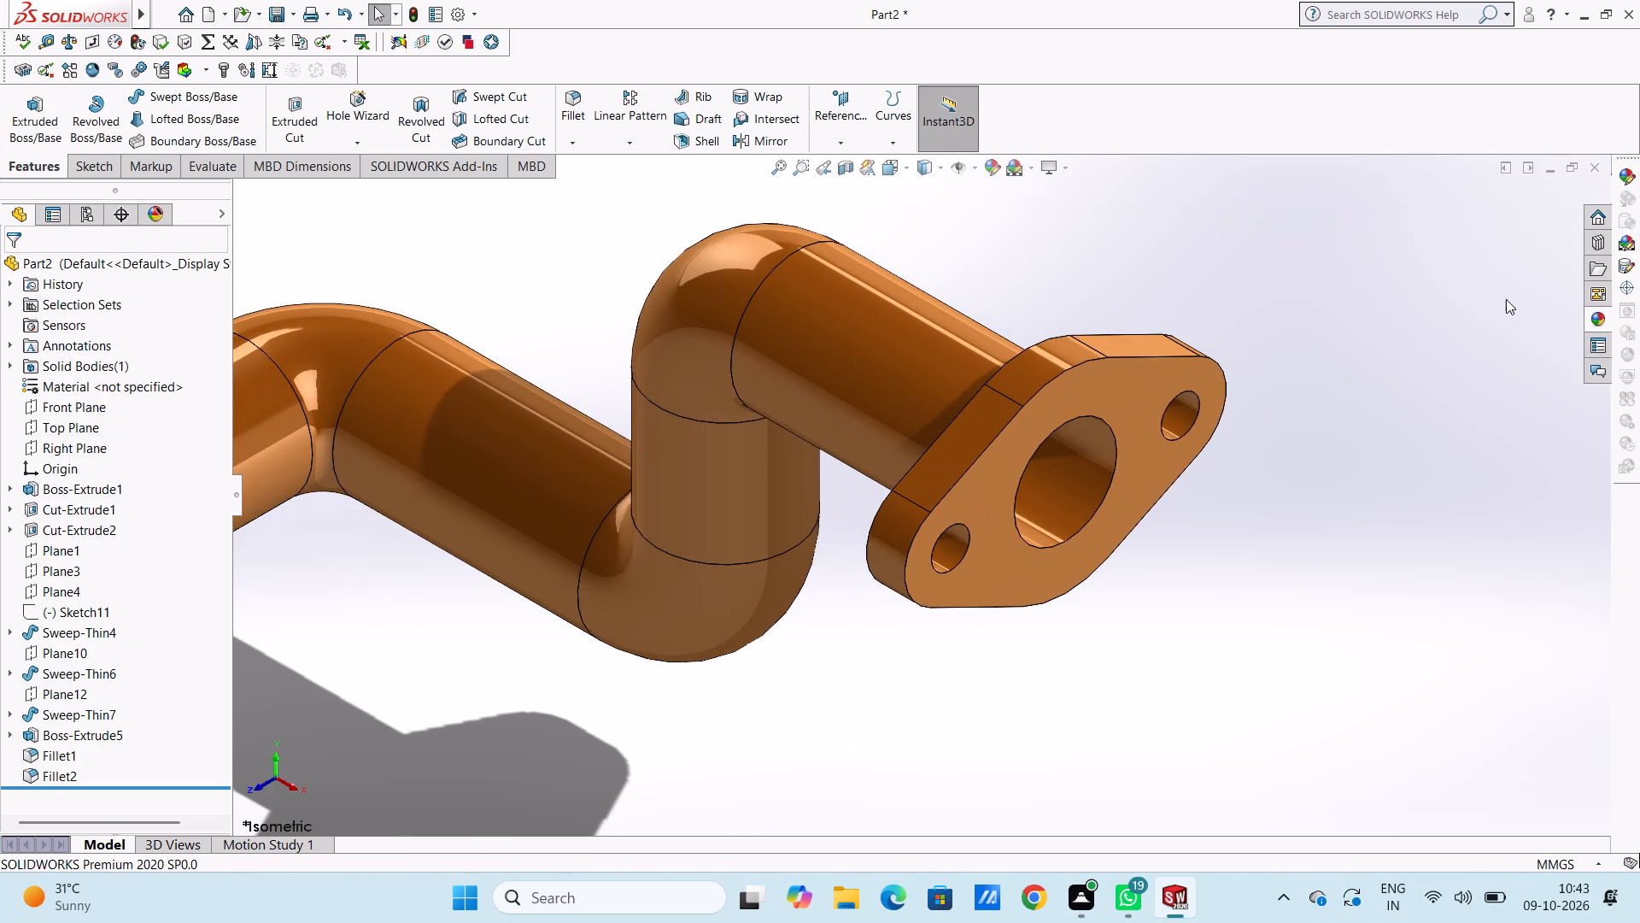
pyautogui.click(1590, 319)
pyautogui.scroll(-2, 1024, 479)
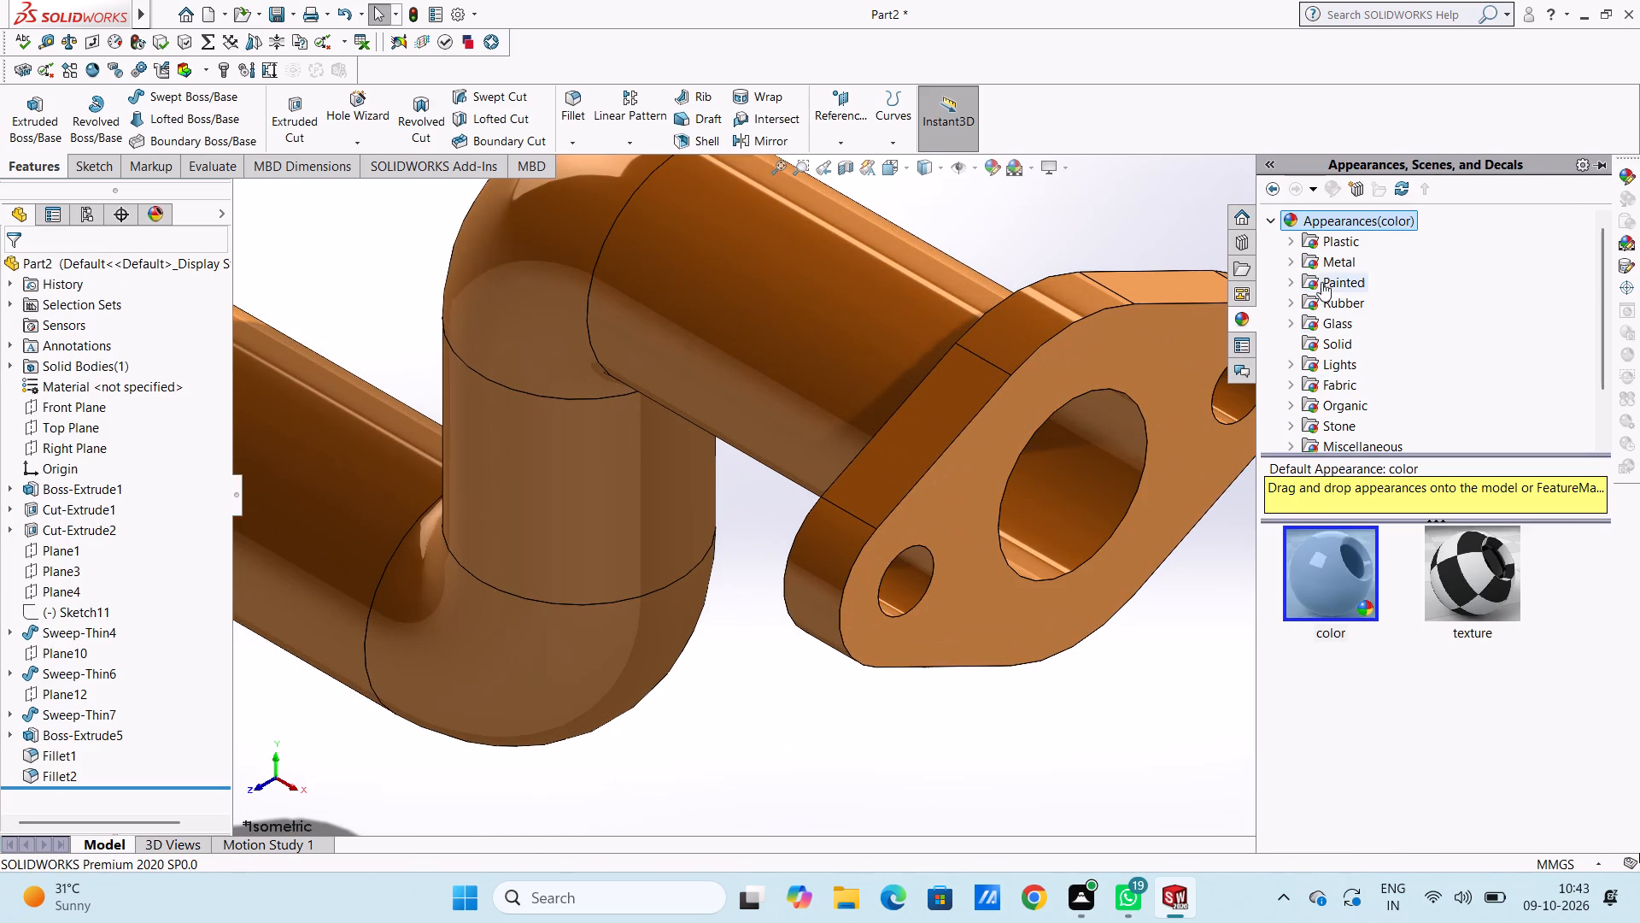
pyautogui.click(1318, 259)
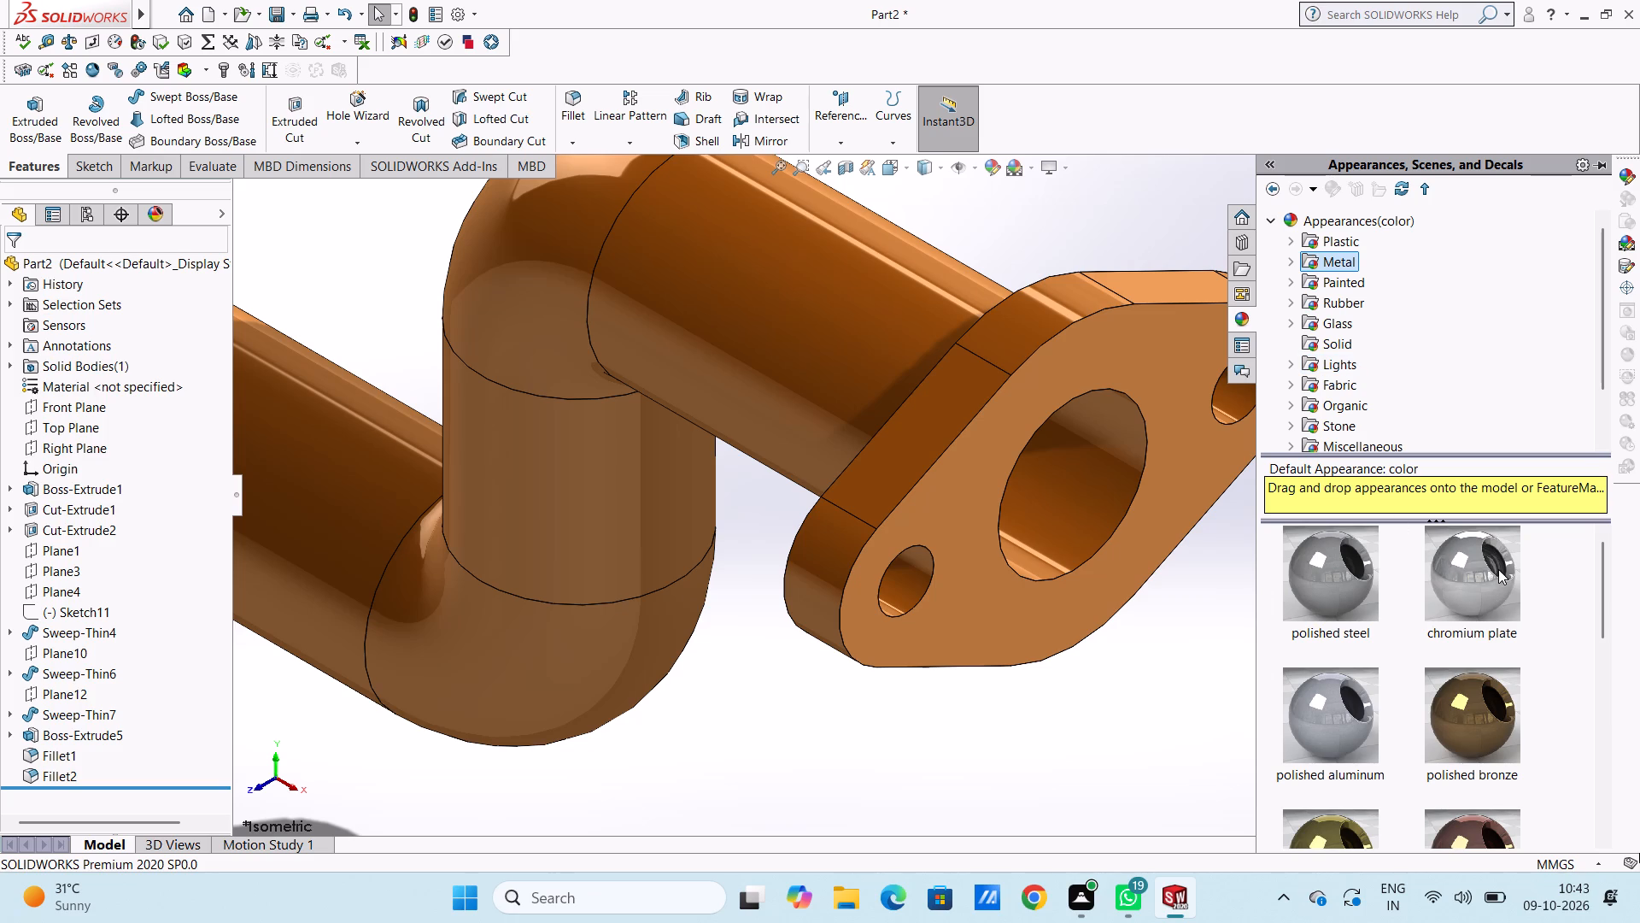
pyautogui.moveTo(1498, 568); pyautogui.dragTo(1099, 484)
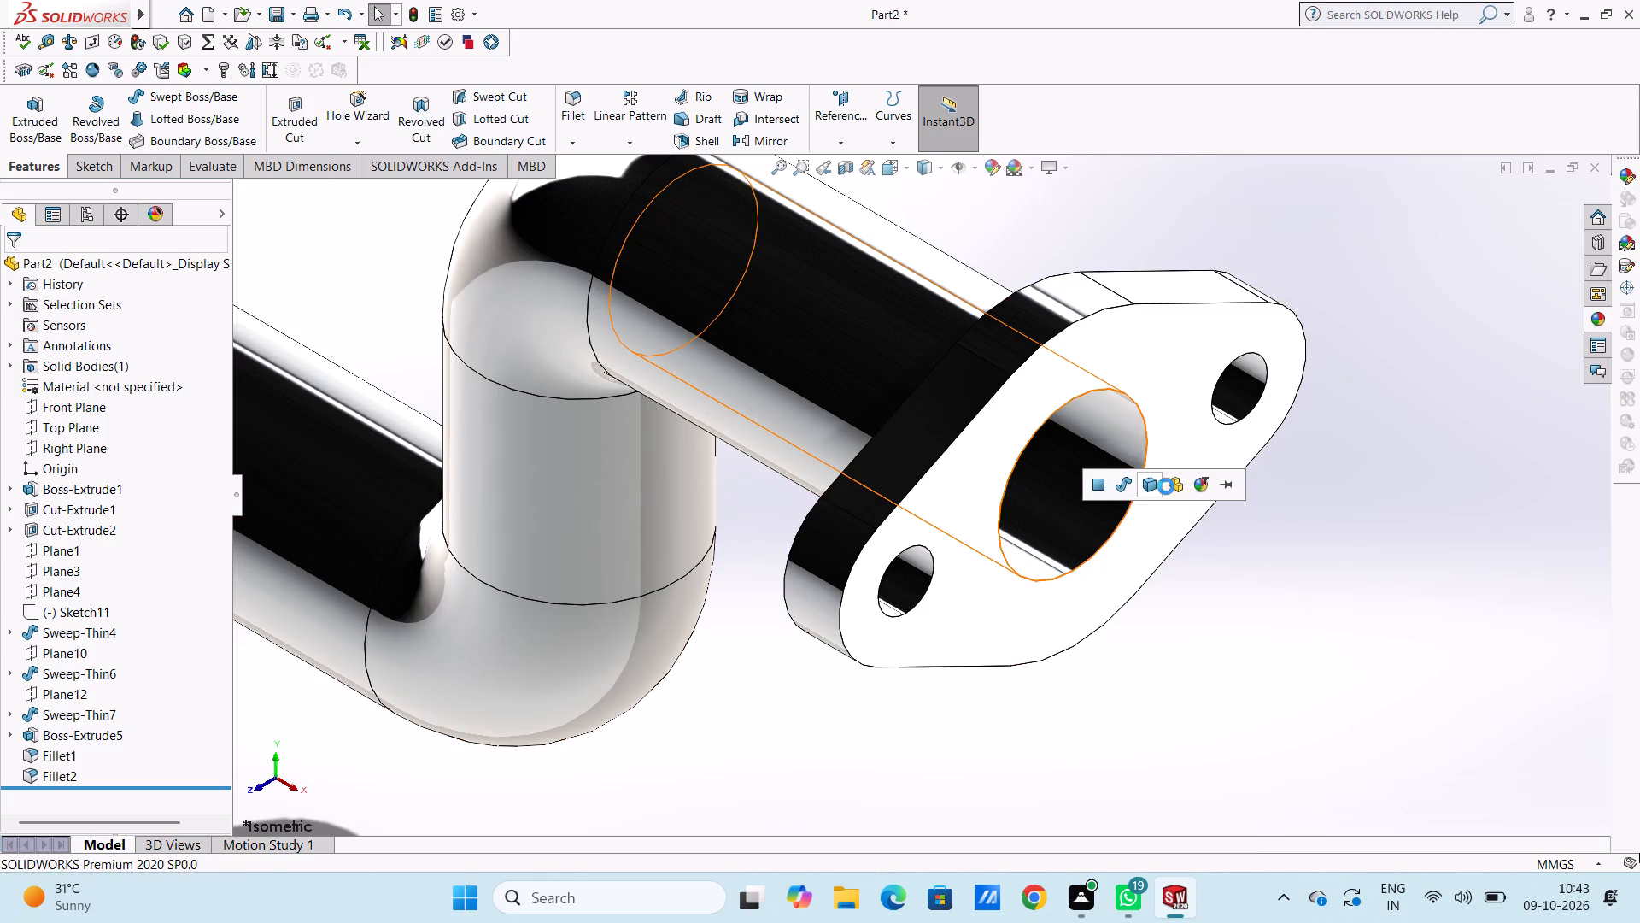
pyautogui.click(1093, 486)
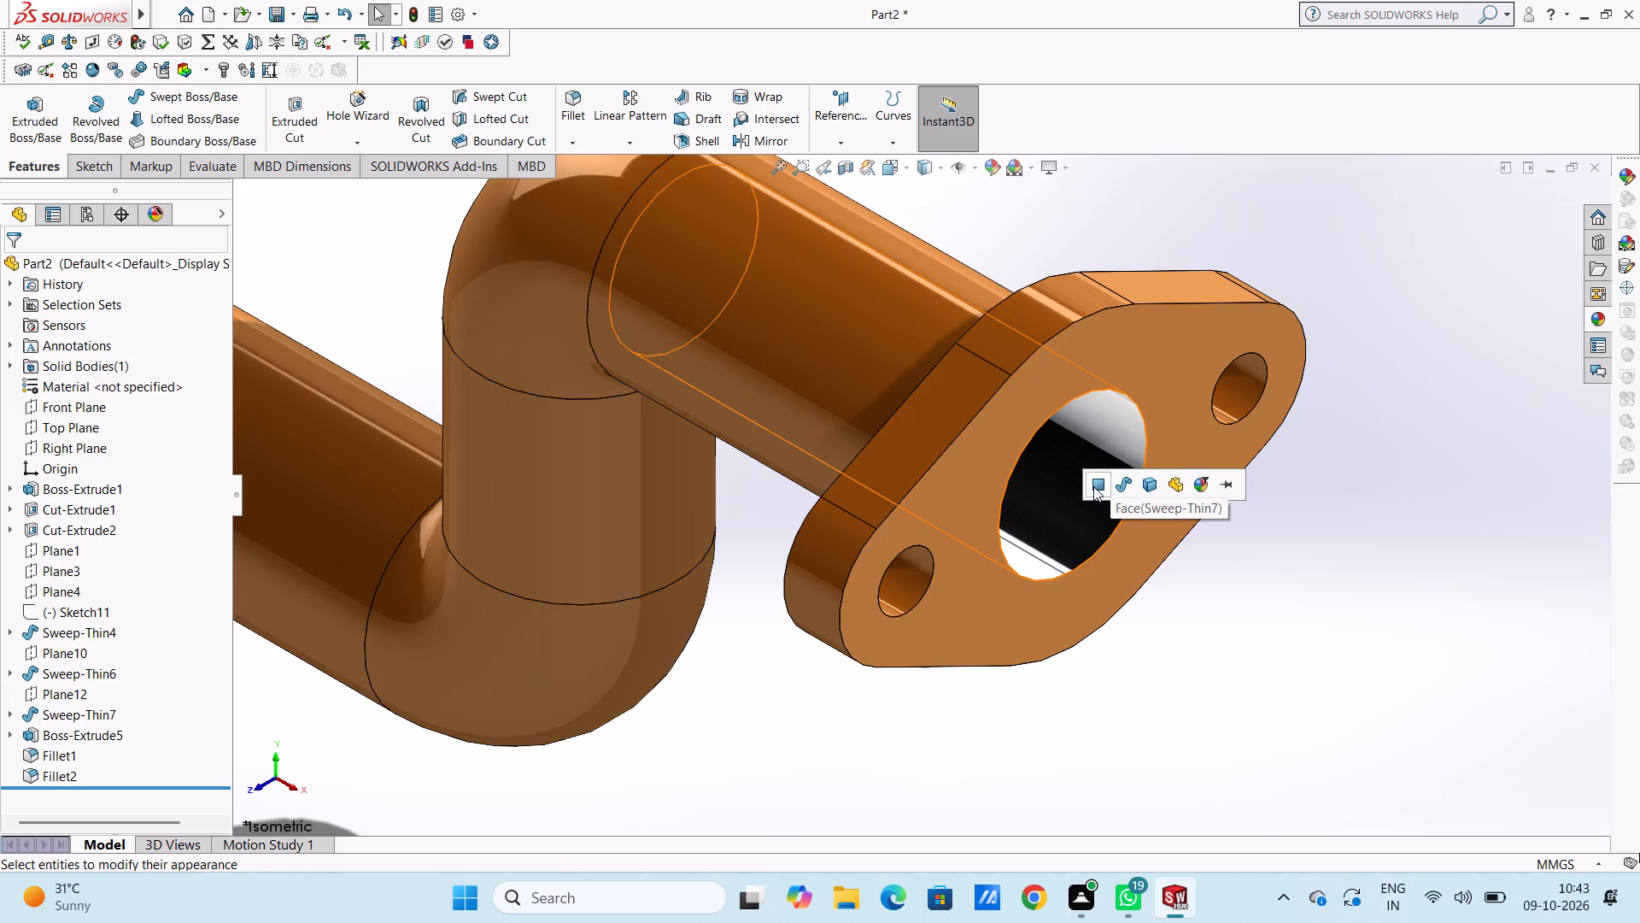
# Apply the chromium plate appearance to the inner faces of both bolt holes in the end flange.
pyautogui.scroll(-3, 922, 572)
pyautogui.scroll(-3, 824, 568)
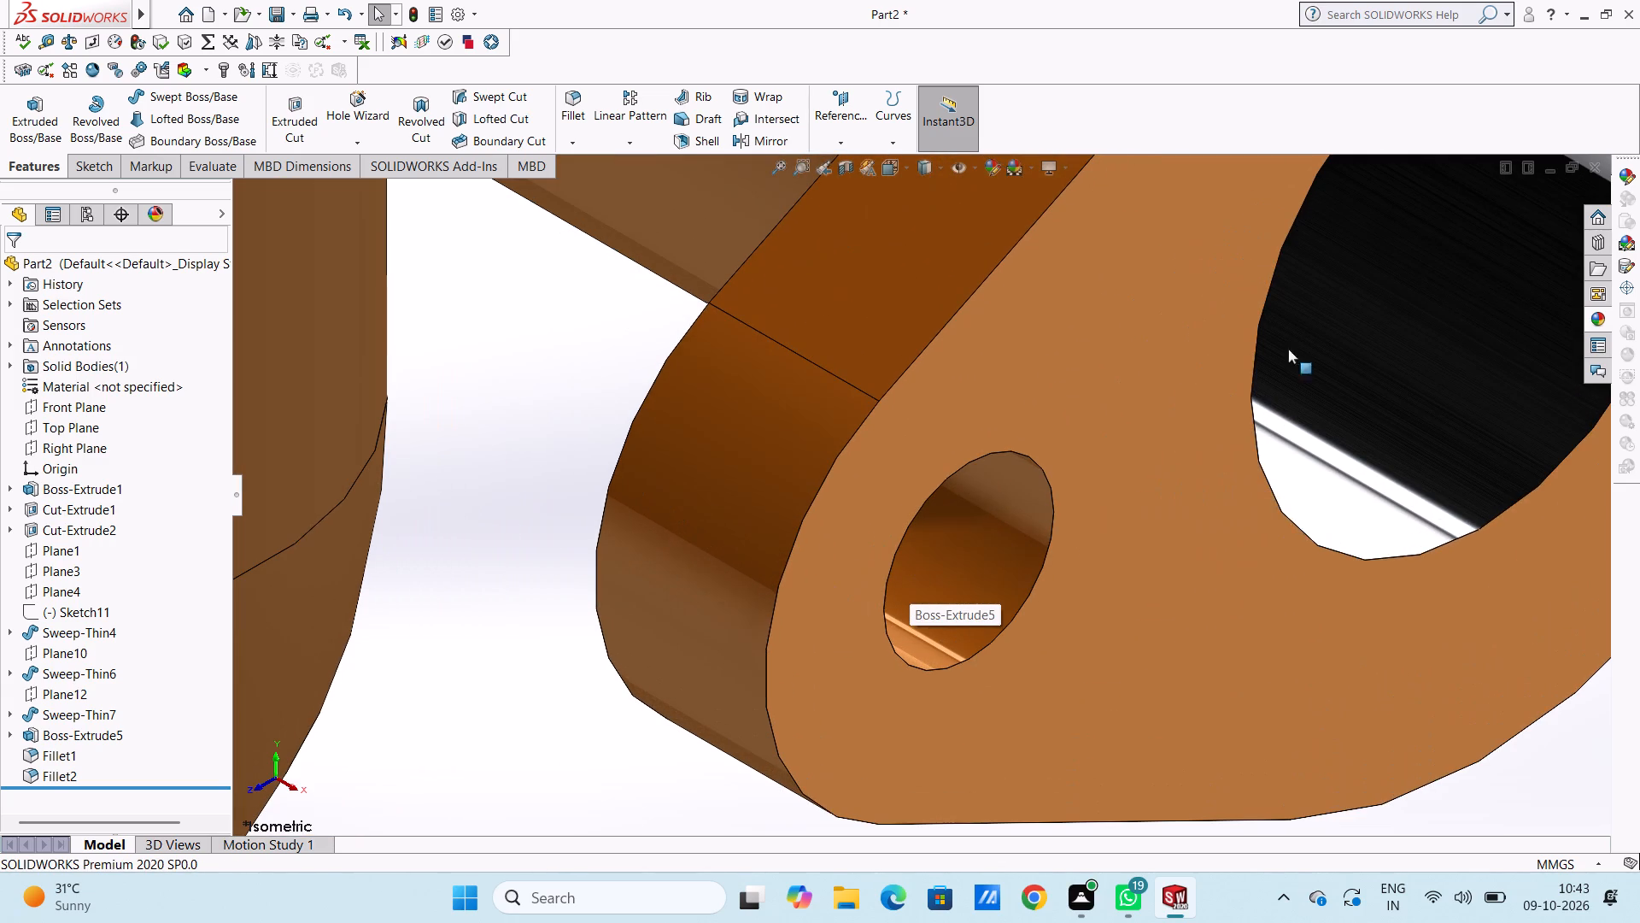
pyautogui.click(1587, 310)
pyautogui.moveTo(1481, 561); pyautogui.dragTo(1002, 558)
pyautogui.click(1002, 558)
pyautogui.scroll(4, 1109, 530)
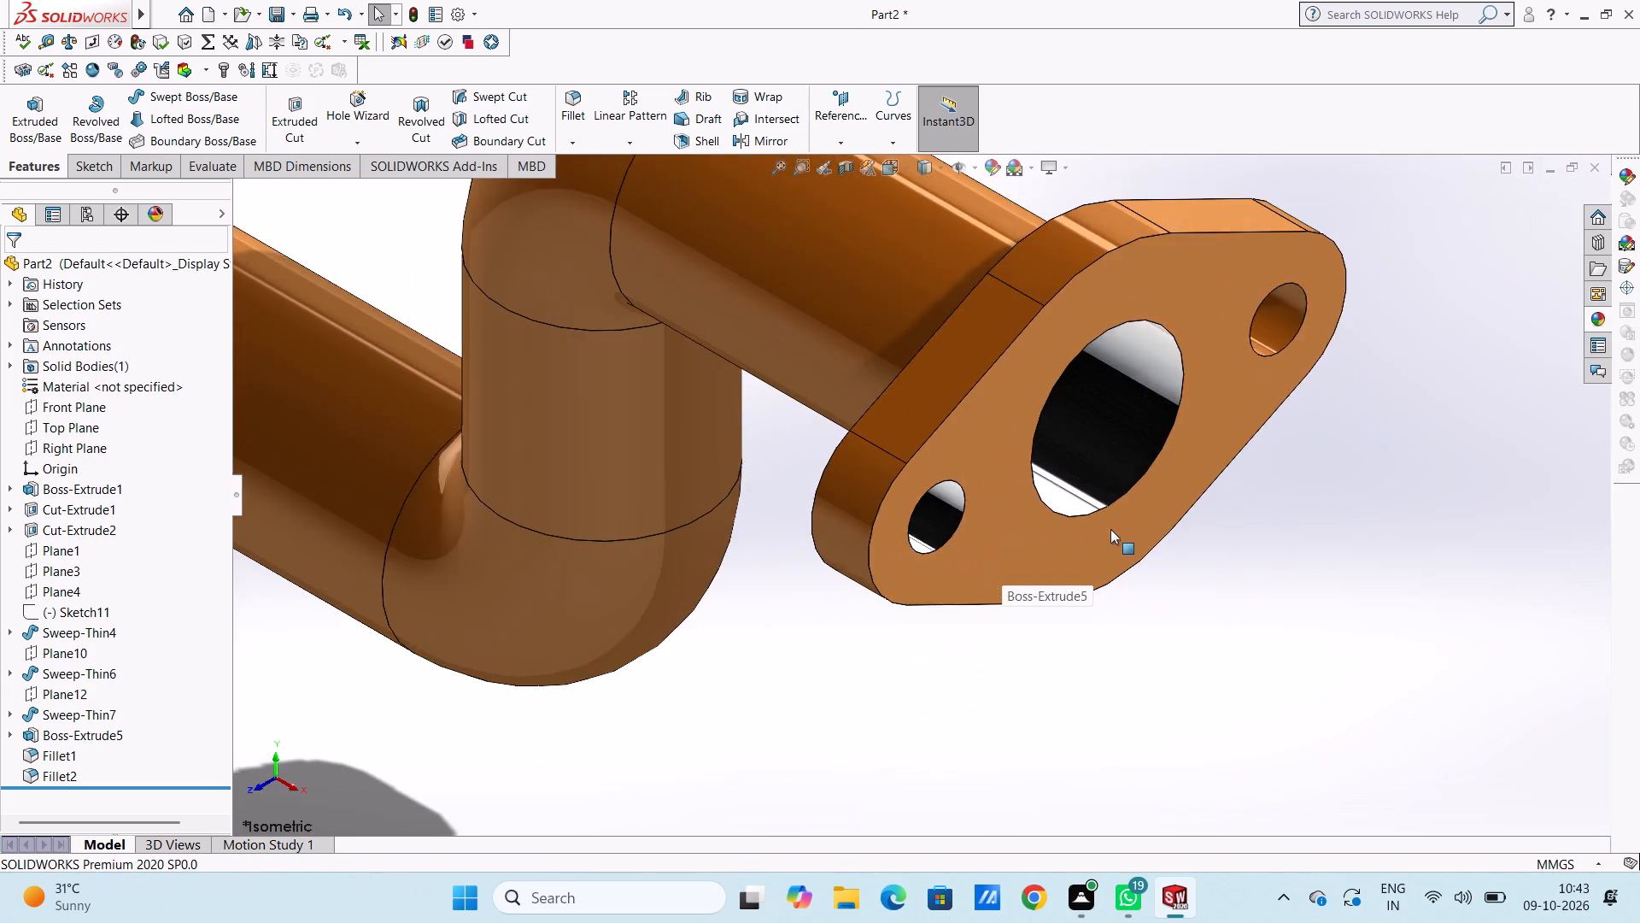
pyautogui.scroll(6, 1110, 529)
pyautogui.scroll(-7, 1073, 443)
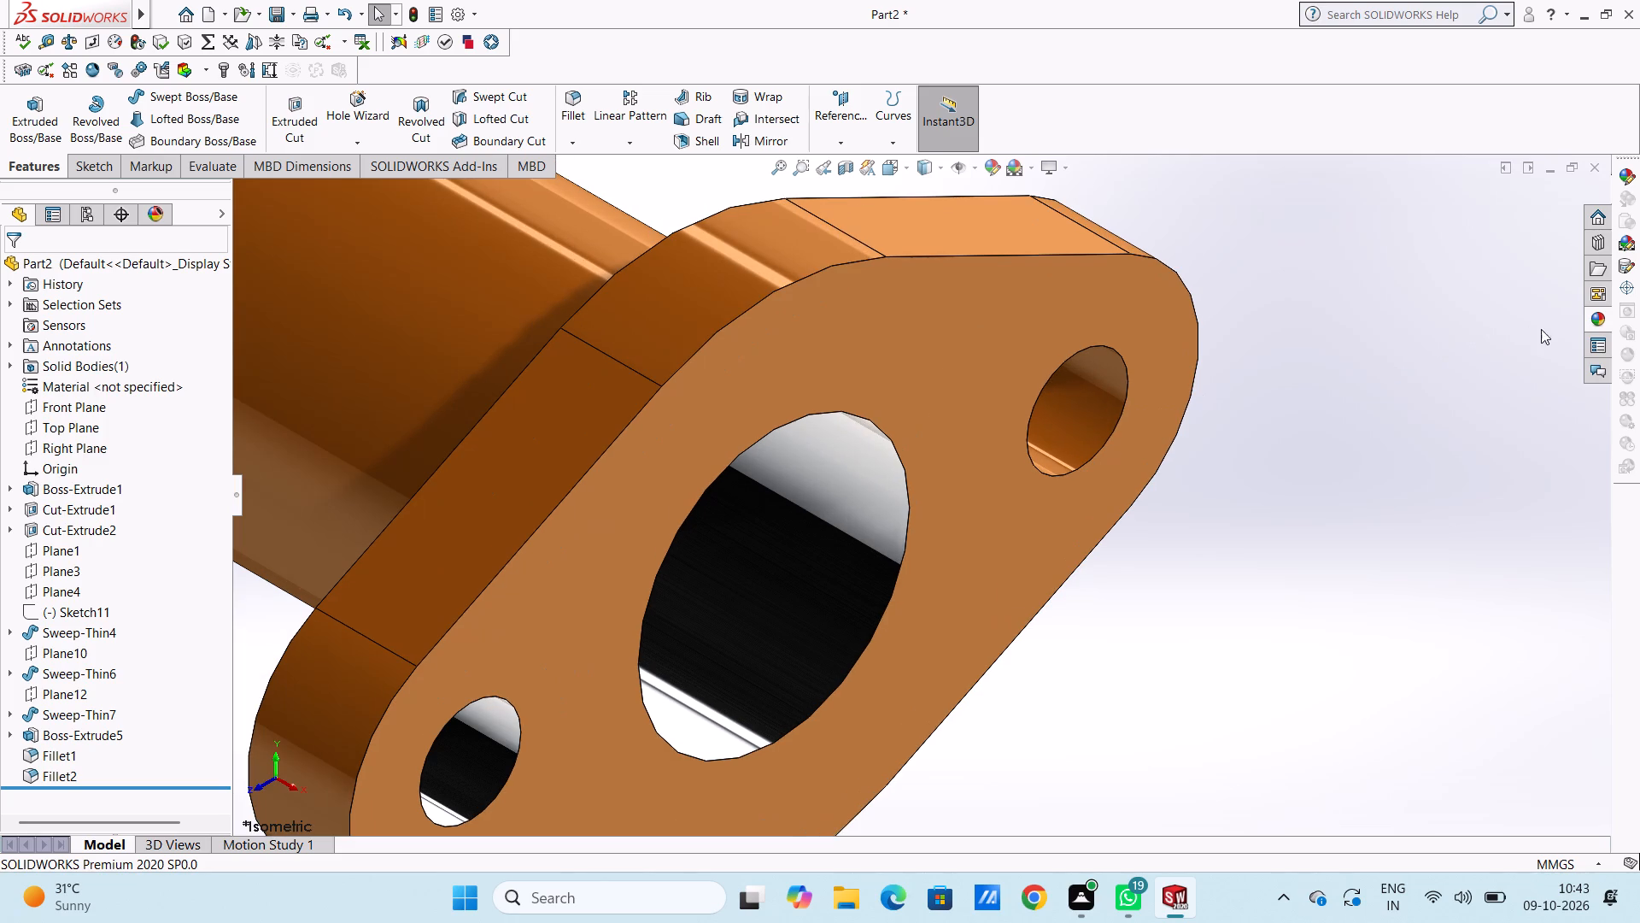
pyautogui.click(1595, 323)
pyautogui.moveTo(1476, 570); pyautogui.dragTo(1132, 416)
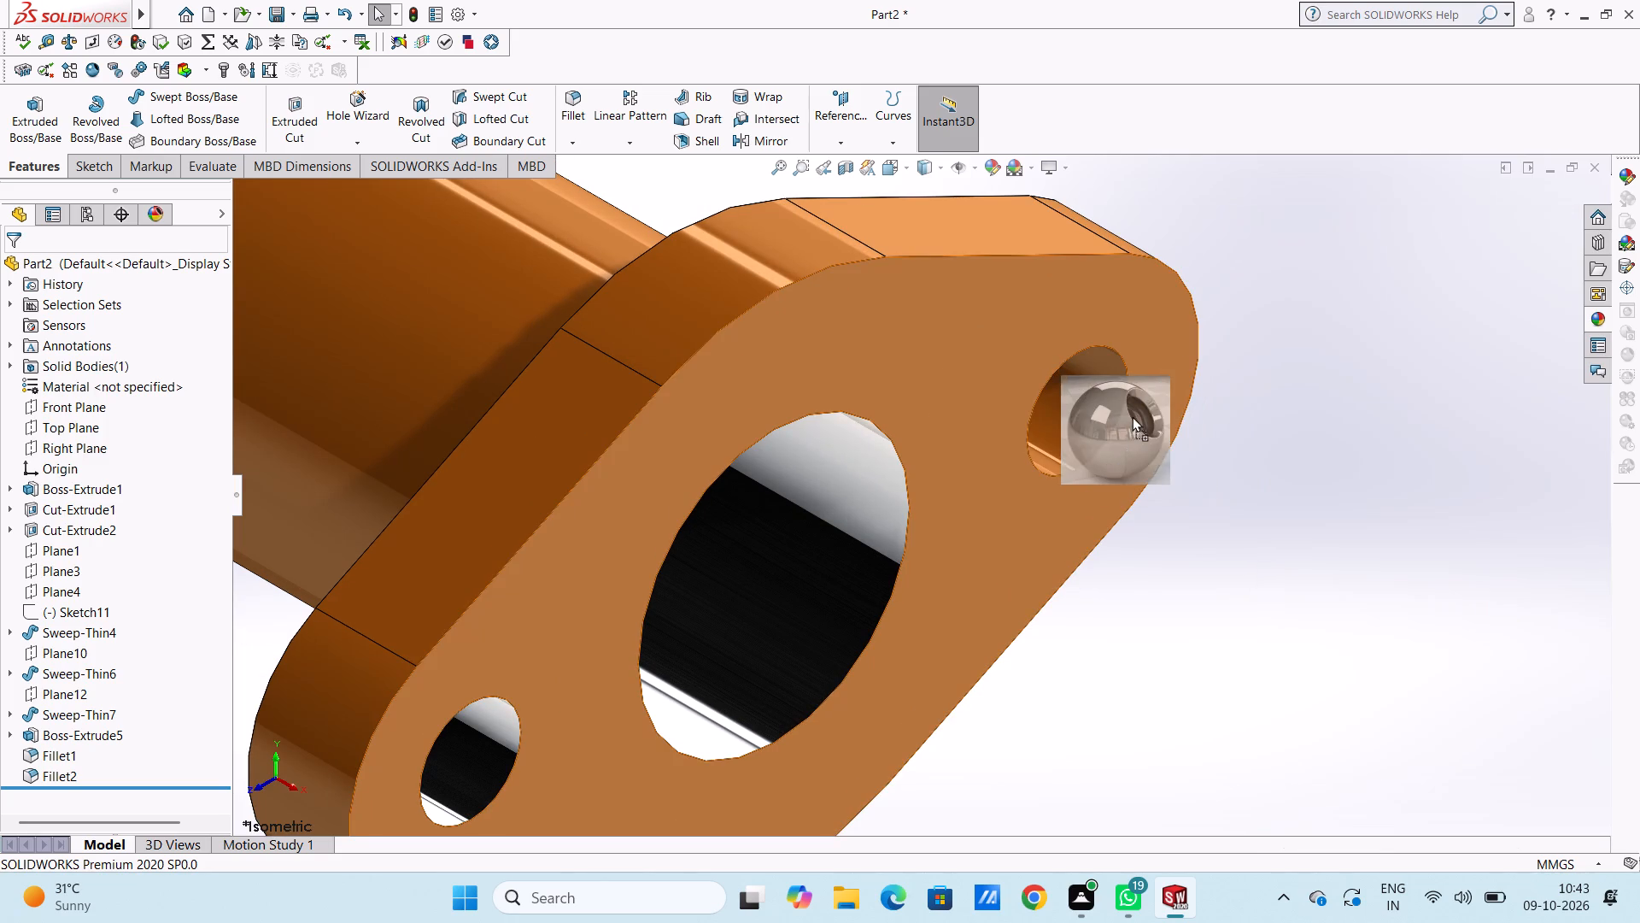
pyautogui.moveTo(1132, 416); pyautogui.dragTo(1174, 414)
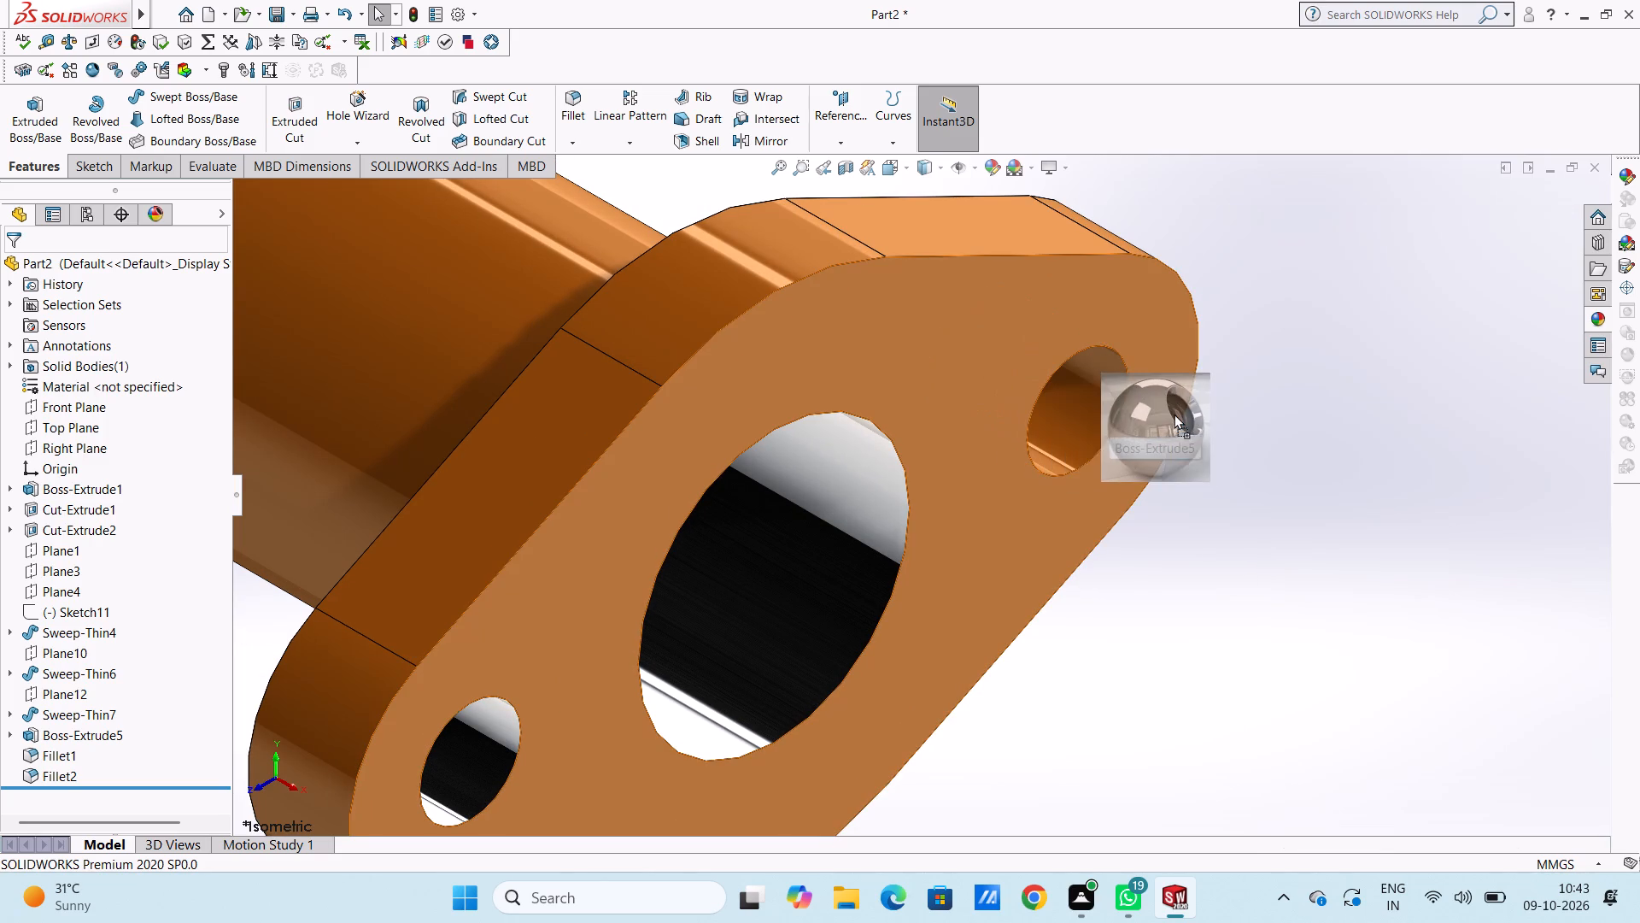
pyautogui.moveTo(1174, 414); pyautogui.dragTo(1123, 400)
pyautogui.click(1123, 400)
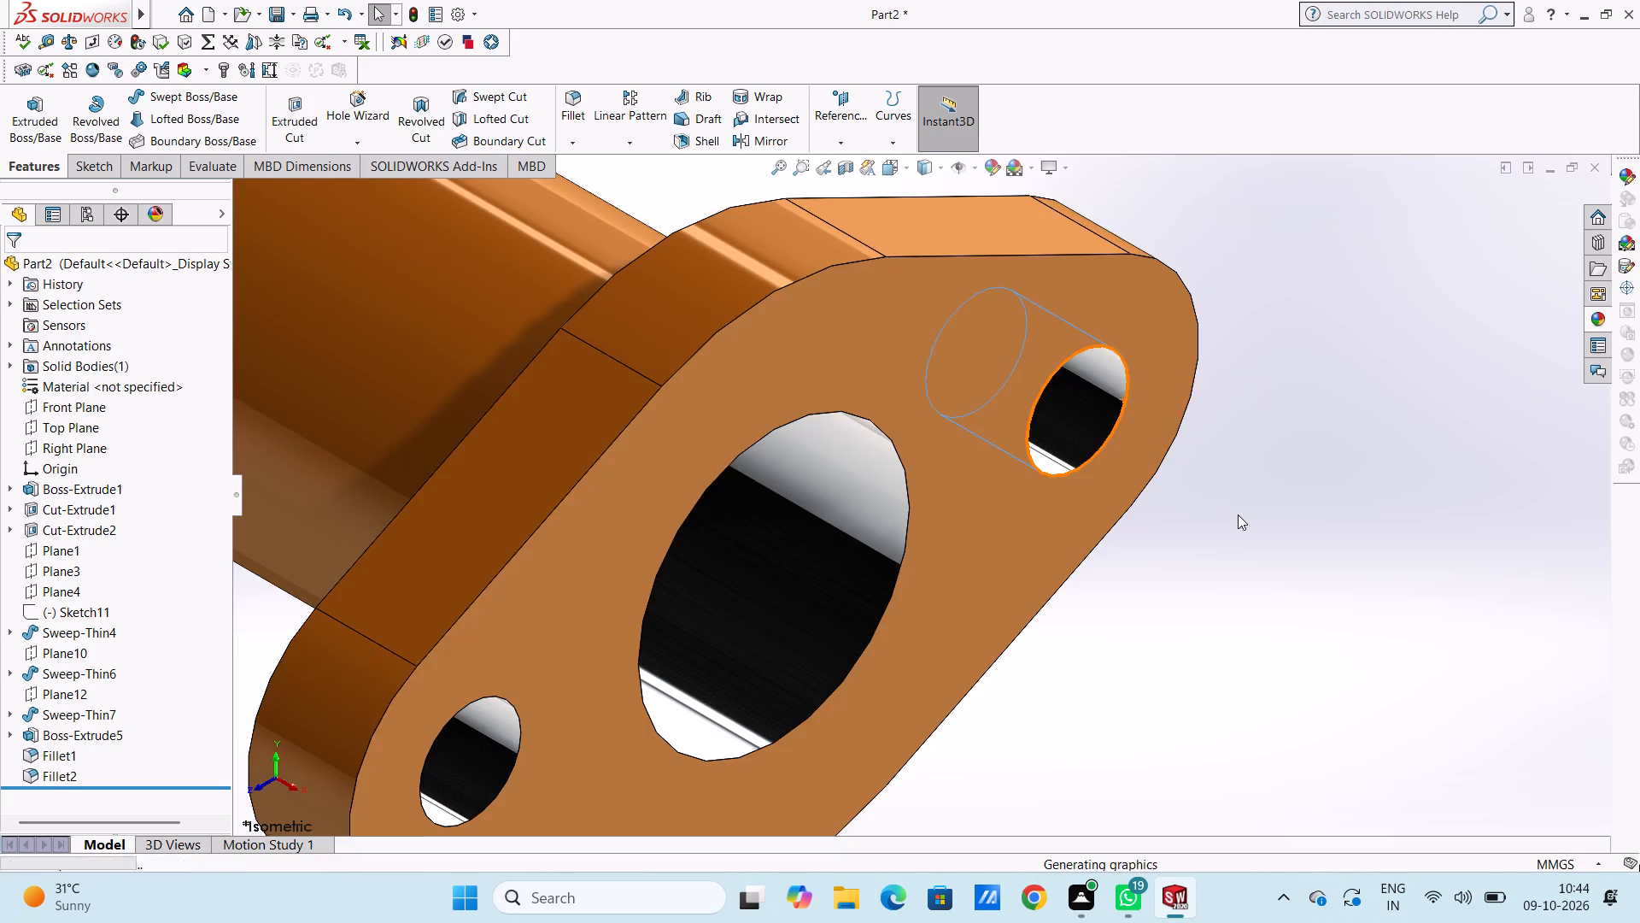
# Apply the chromium plate appearance to the inner face of the square base flange's front-corner bolt hole.
pyautogui.scroll(5, 1241, 517)
pyautogui.scroll(6, 1072, 573)
pyautogui.scroll(-4, 737, 582)
pyautogui.scroll(4, 576, 667)
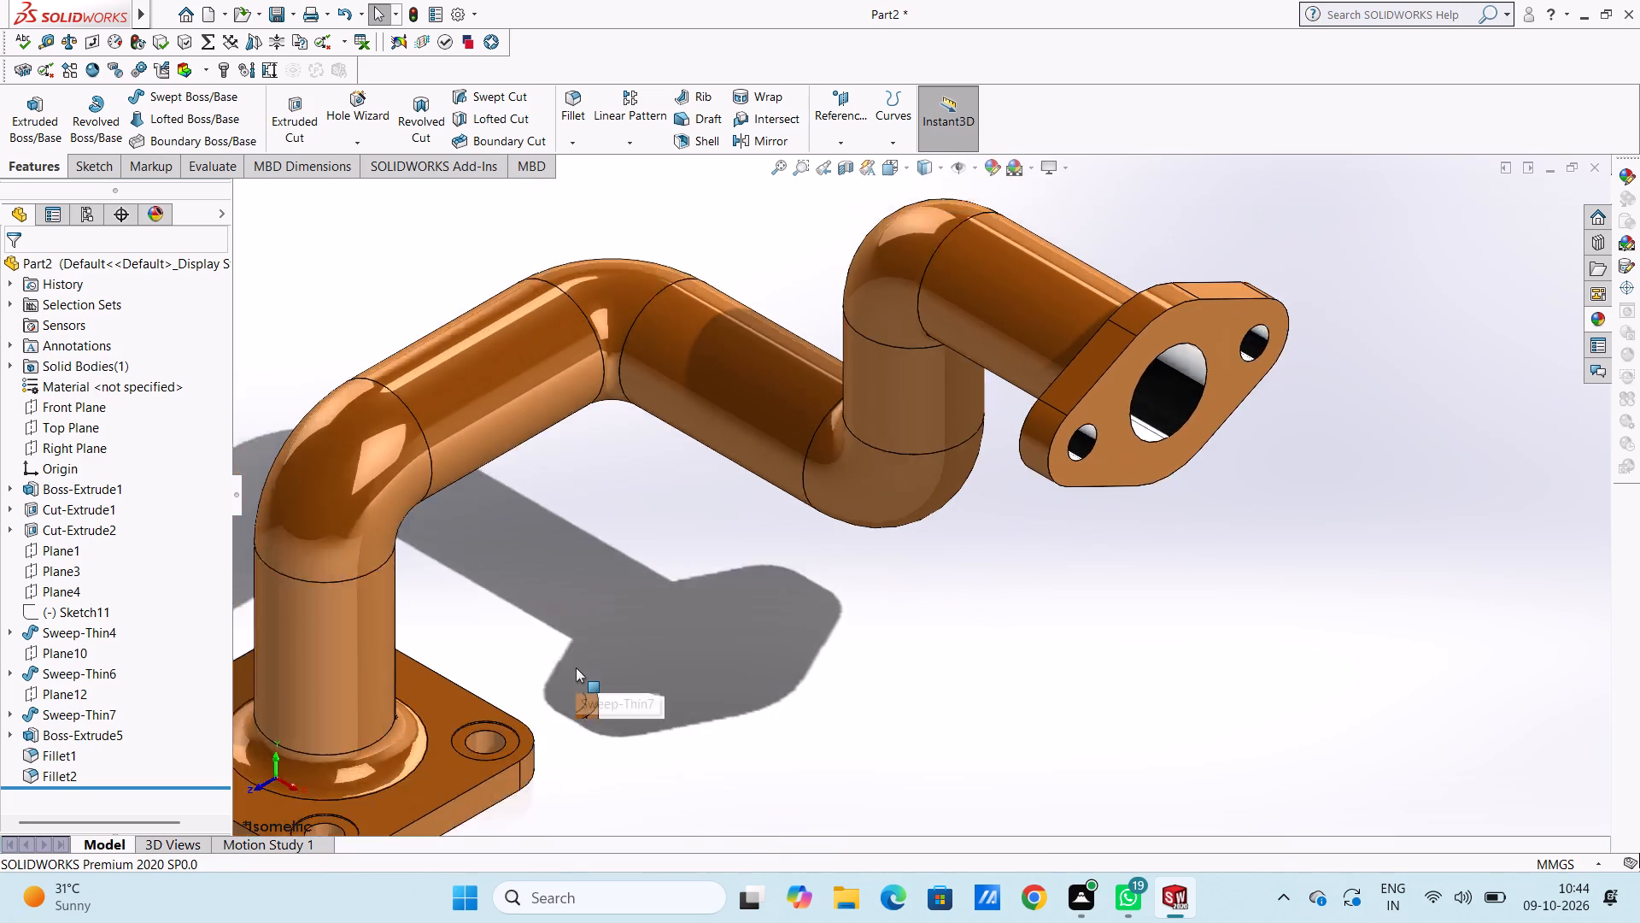
pyautogui.scroll(-5, 572, 675)
pyautogui.scroll(-10, 725, 608)
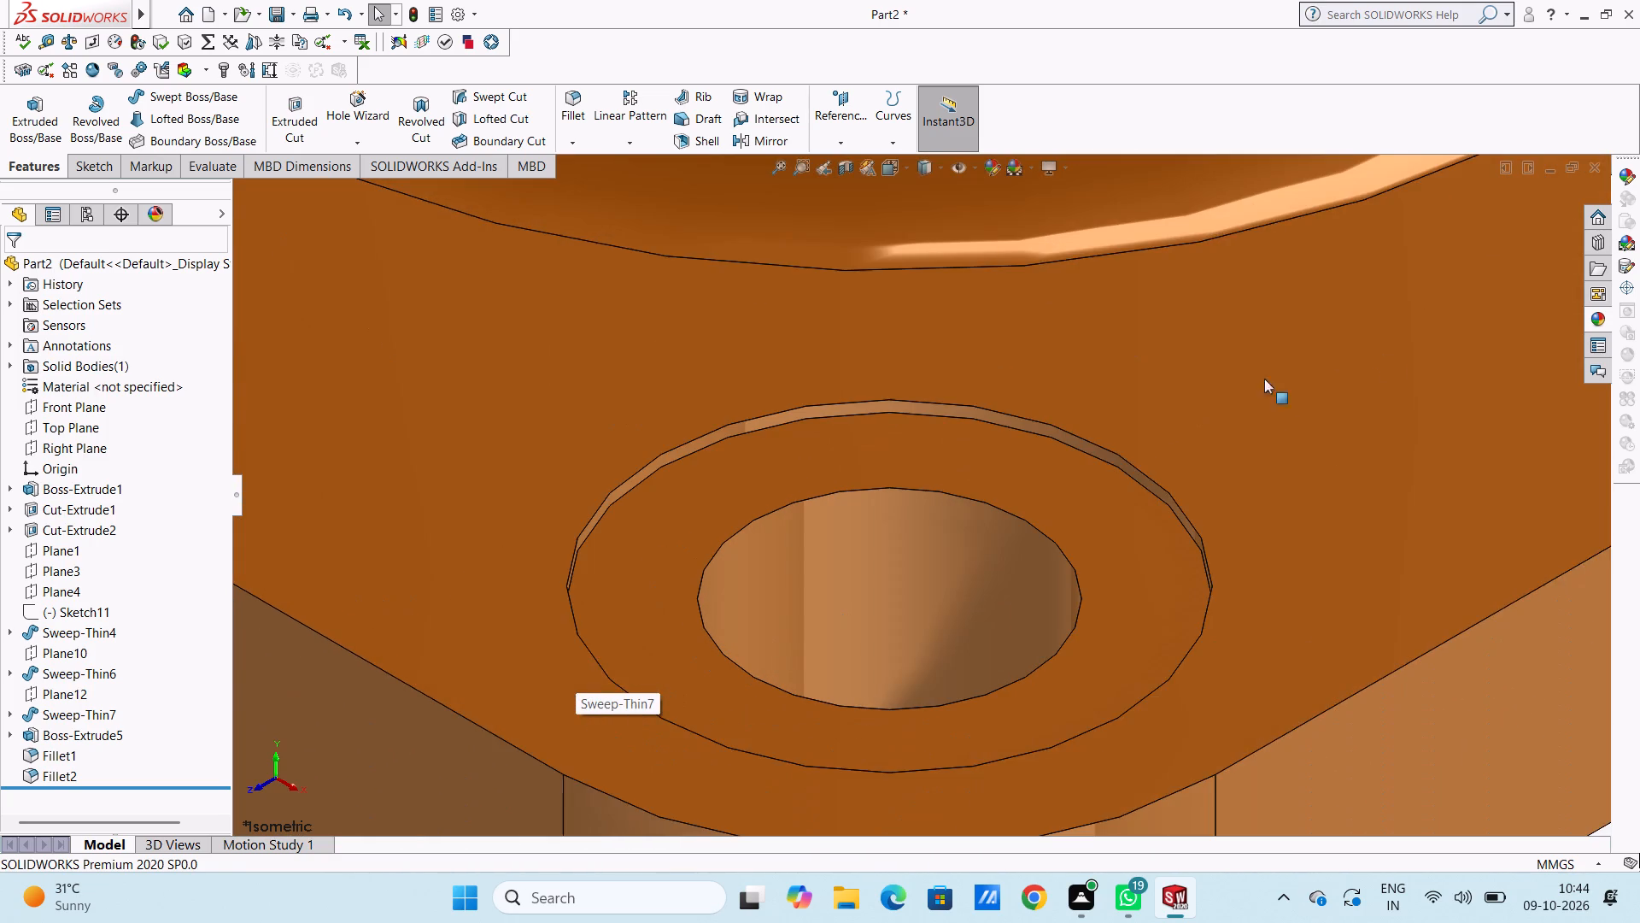
pyautogui.click(1594, 315)
pyautogui.moveTo(1468, 580); pyautogui.dragTo(1461, 579)
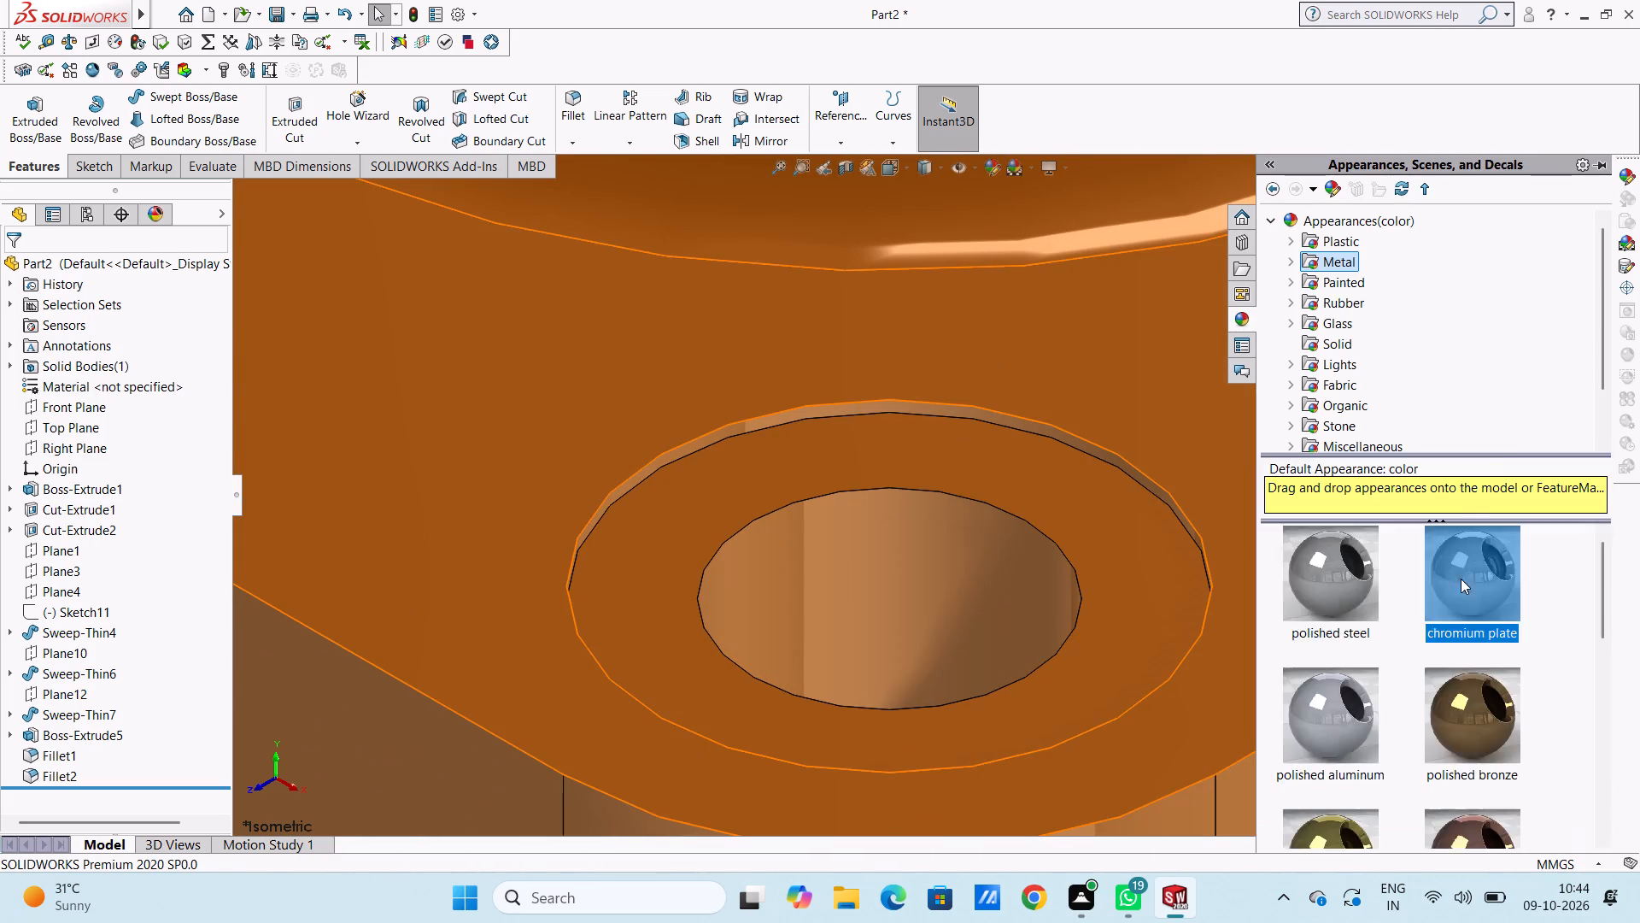
pyautogui.moveTo(1461, 579); pyautogui.dragTo(926, 594)
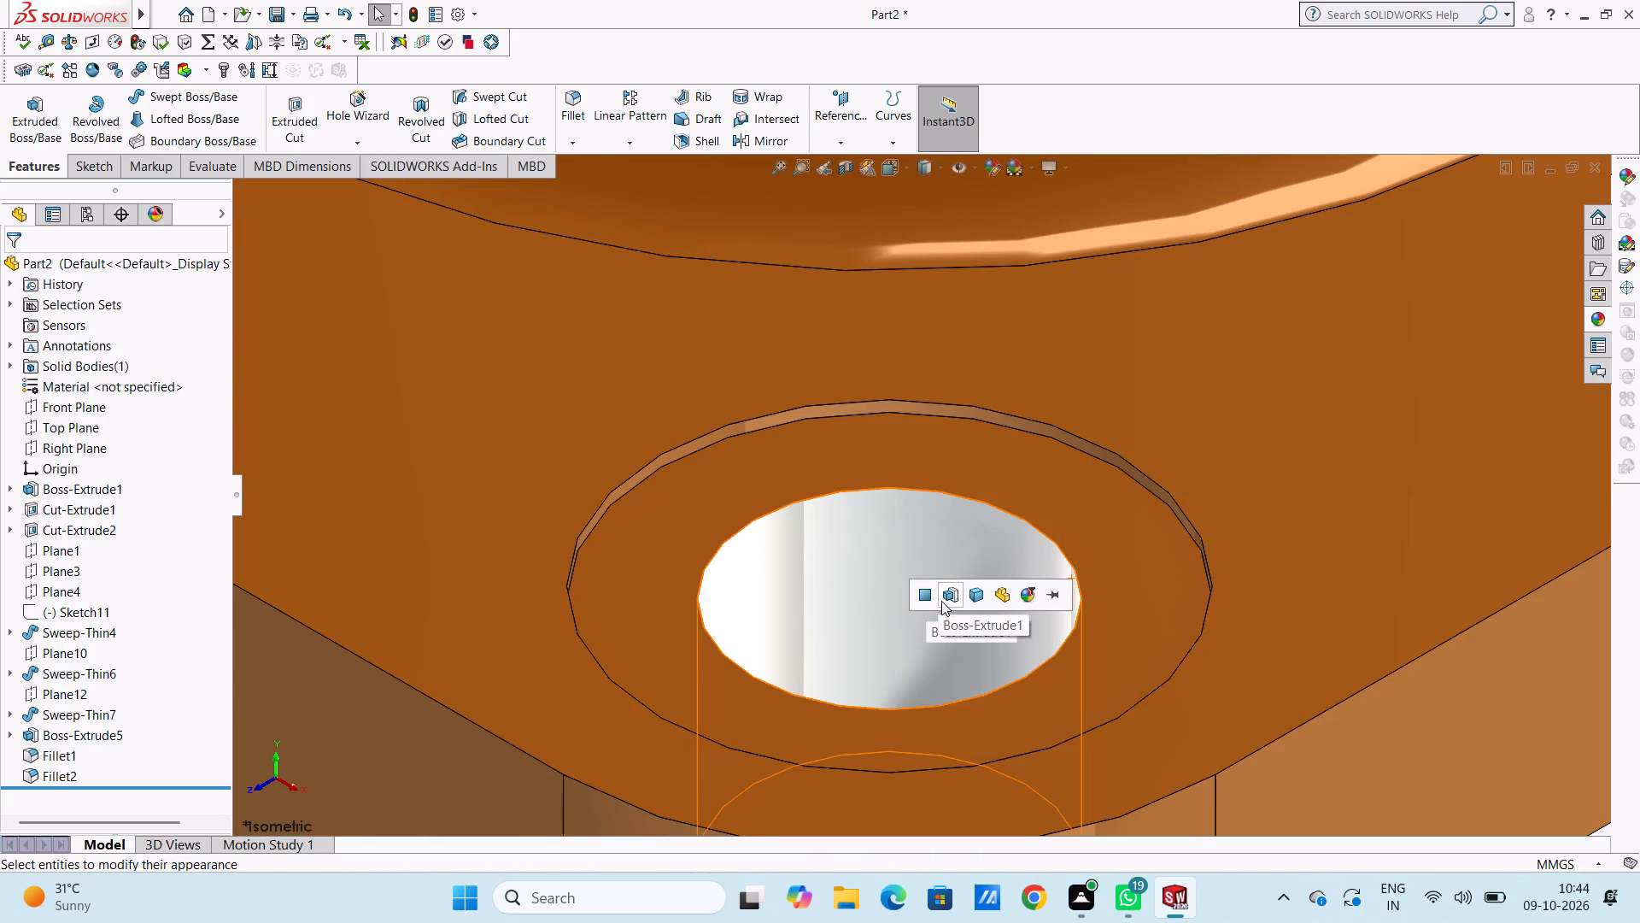
pyautogui.click(922, 597)
# Apply the chromium plate appearance to the counterbore side wall of the base flange's front-corner bolt hole.
pyautogui.scroll(-2, 762, 495)
pyautogui.scroll(-1, 770, 412)
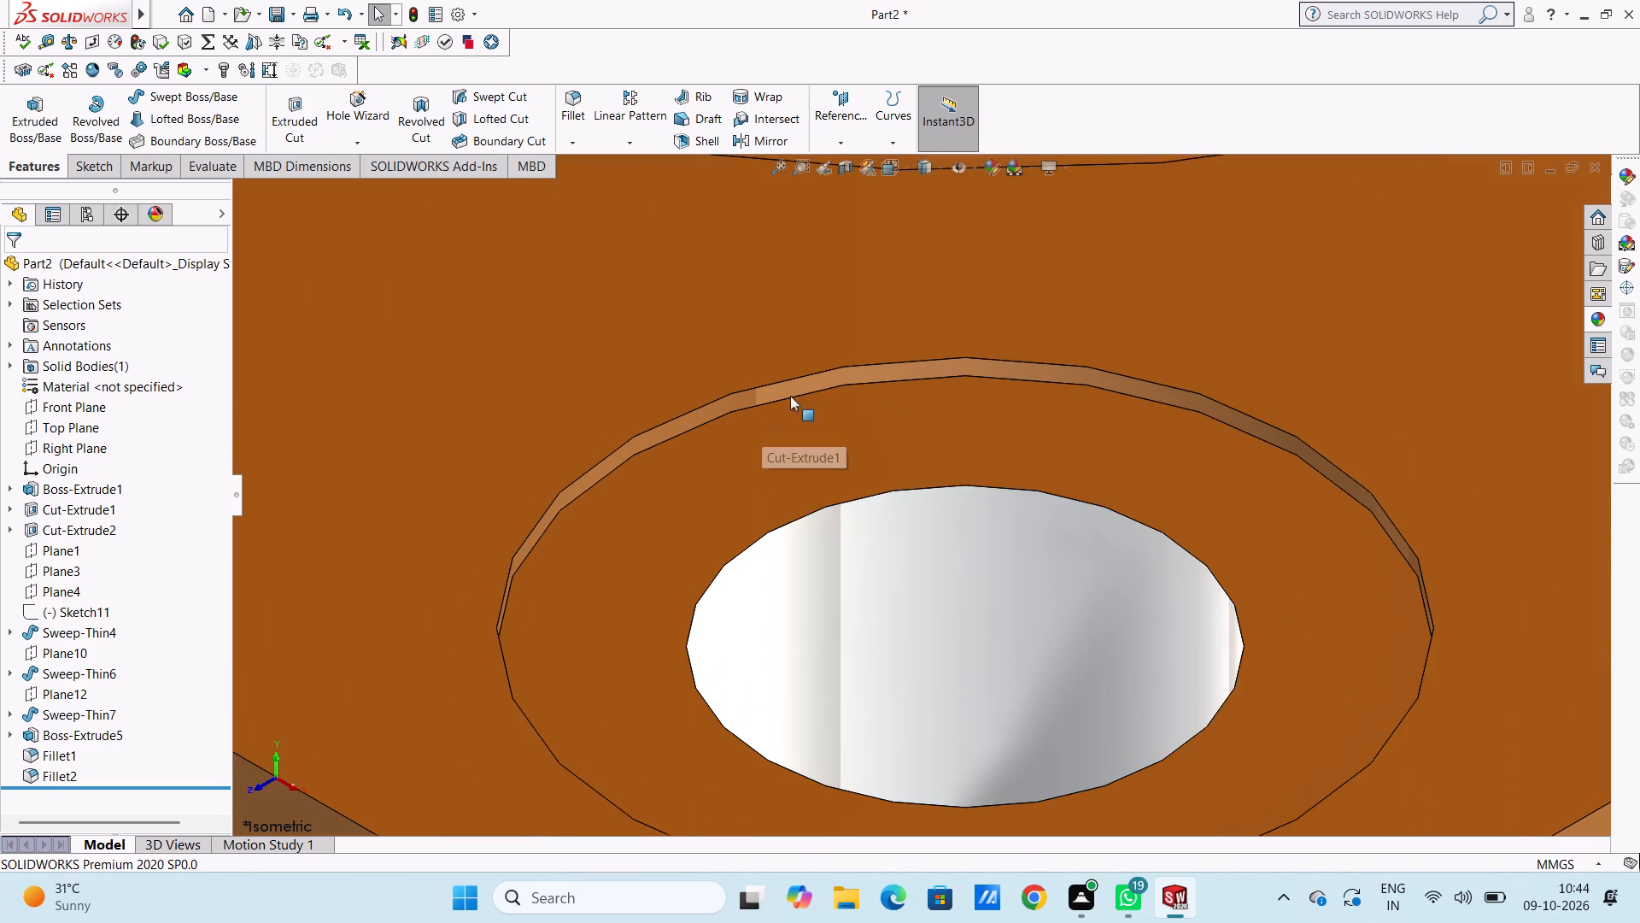
pyautogui.scroll(-2, 790, 396)
pyautogui.click(1590, 323)
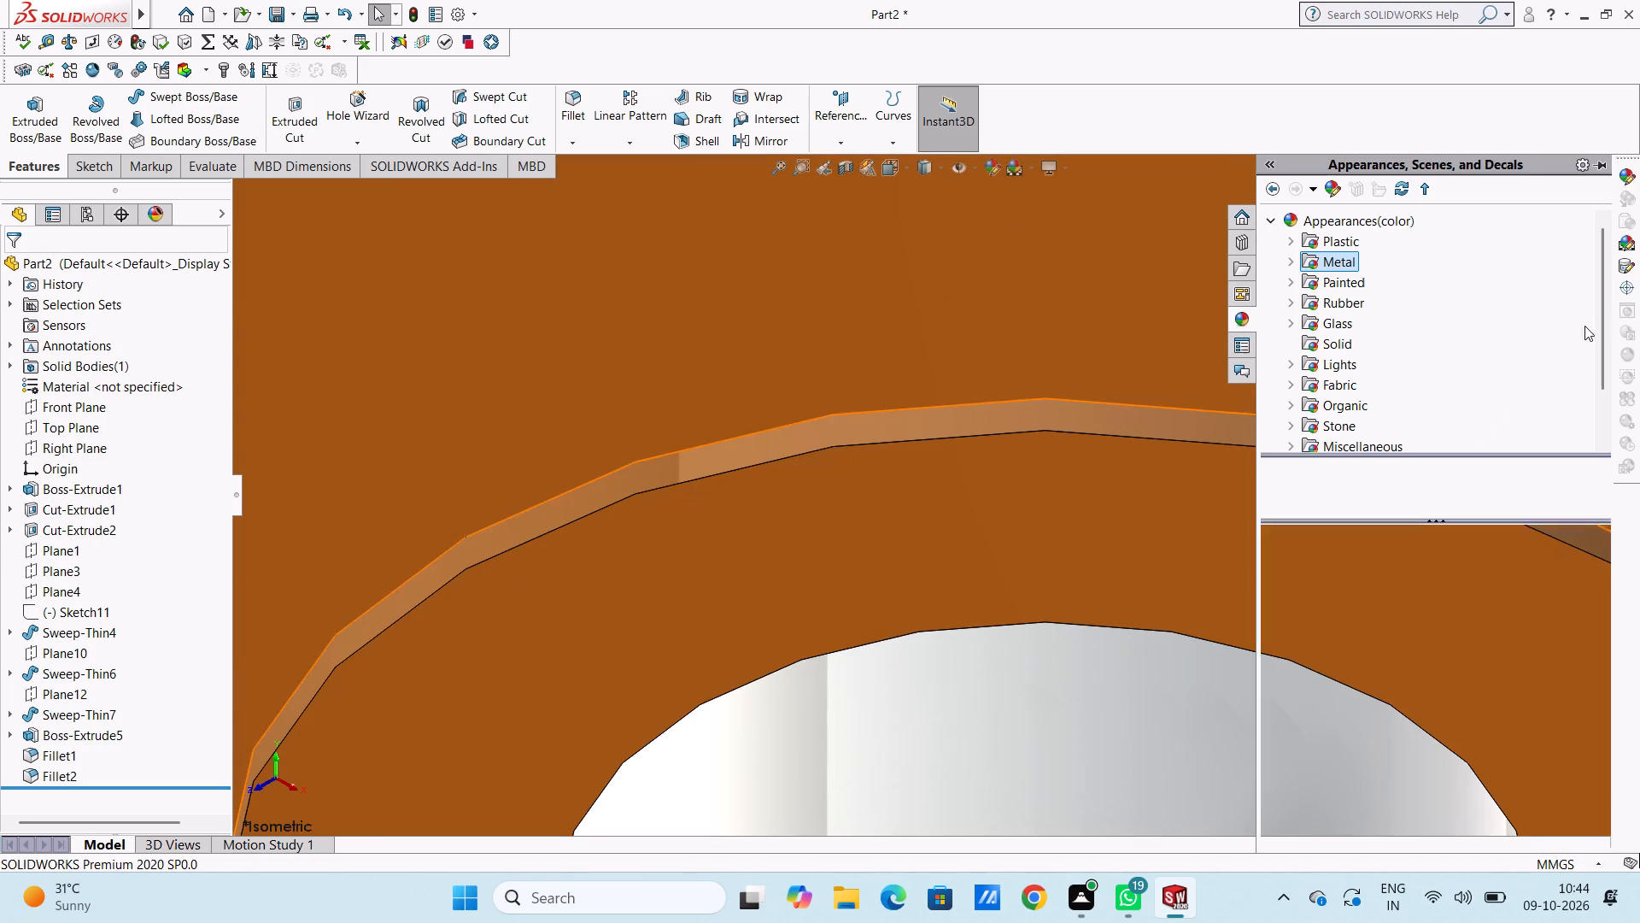
pyautogui.scroll(-6, 972, 455)
pyautogui.moveTo(1485, 572); pyautogui.dragTo(1262, 497)
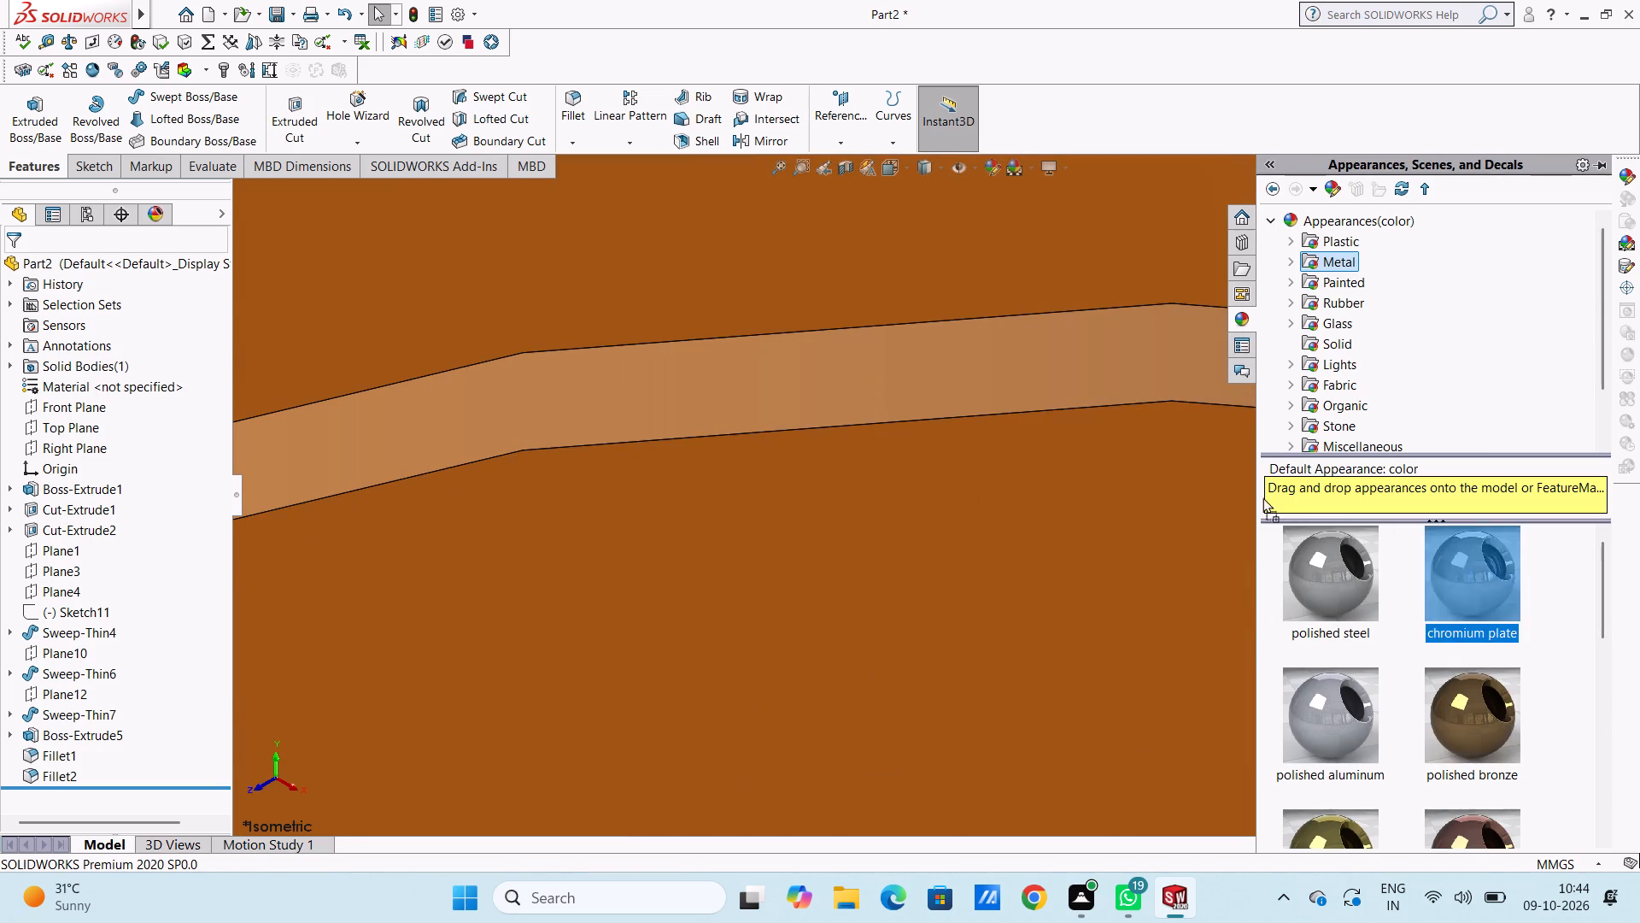
pyautogui.moveTo(1262, 497); pyautogui.dragTo(1081, 354)
pyautogui.click(1081, 354)
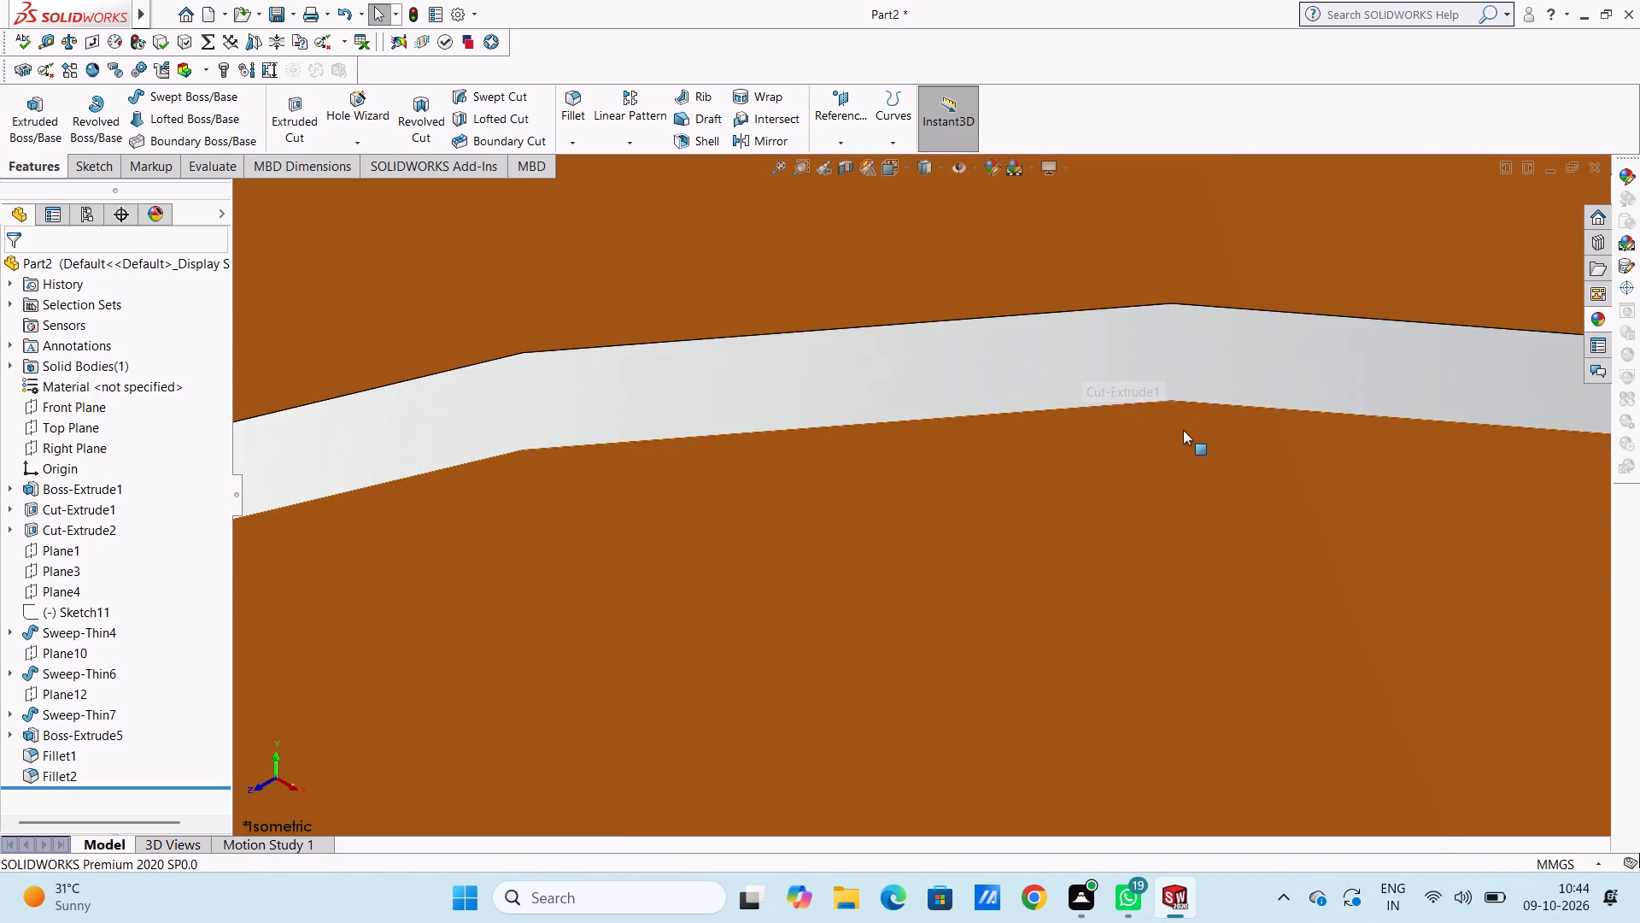
# Apply the chromium plate appearance to only the counterbore side wall of the base flange's left-corner bolt hole, as seen in isometric view.
pyautogui.scroll(17, 1183, 430)
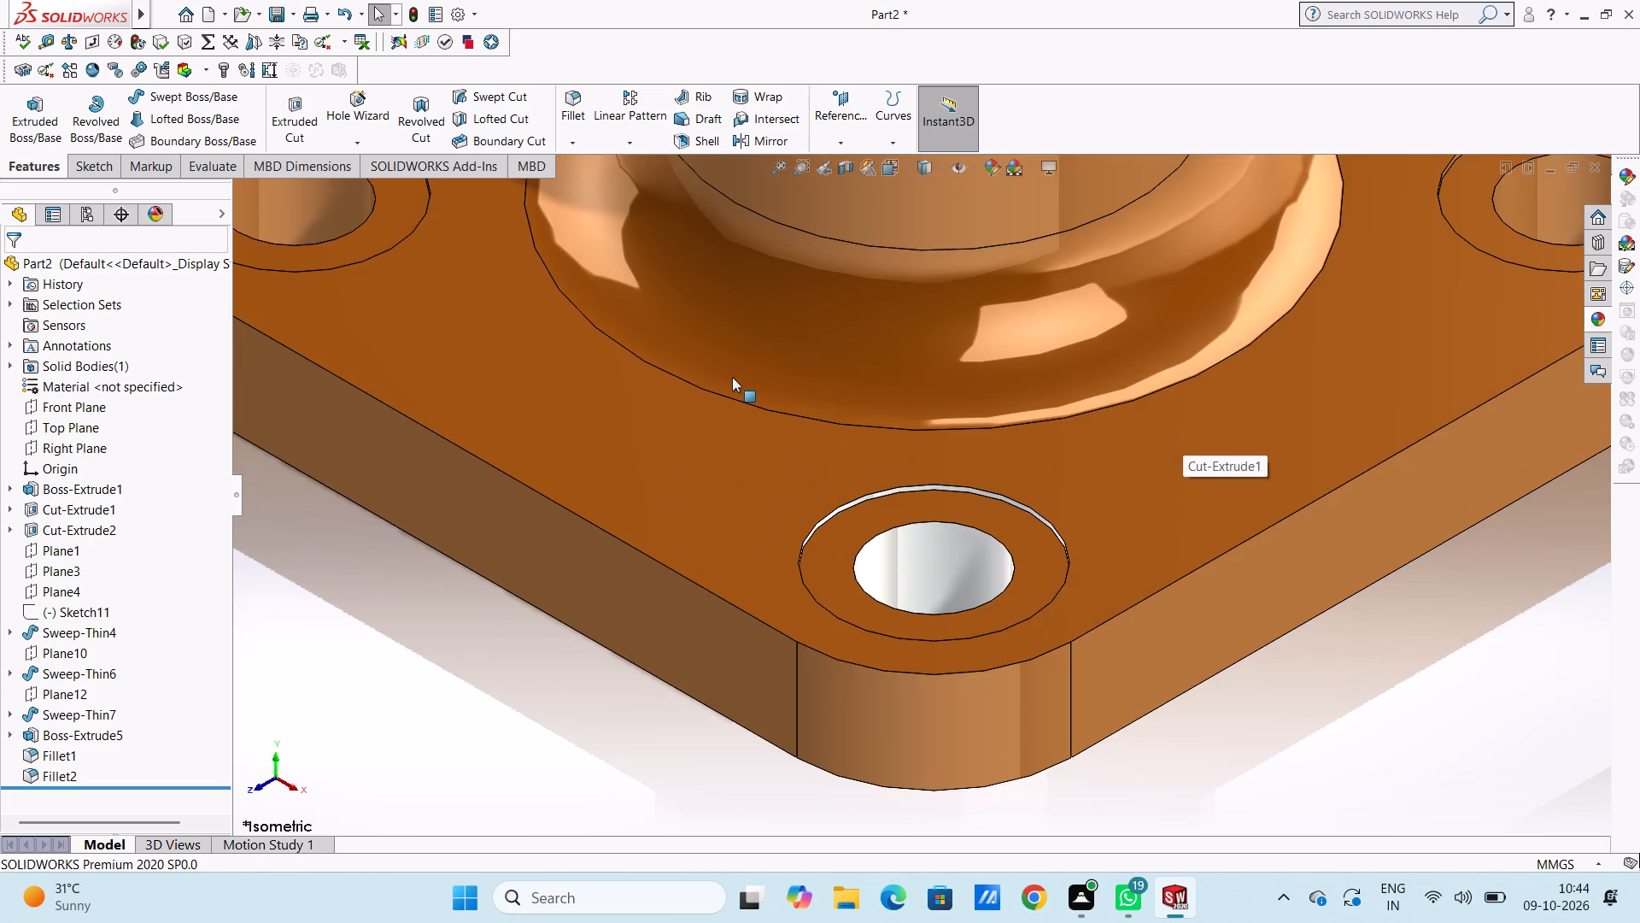
pyautogui.scroll(-3, 732, 377)
pyautogui.scroll(9, 735, 392)
pyautogui.scroll(-4, 717, 366)
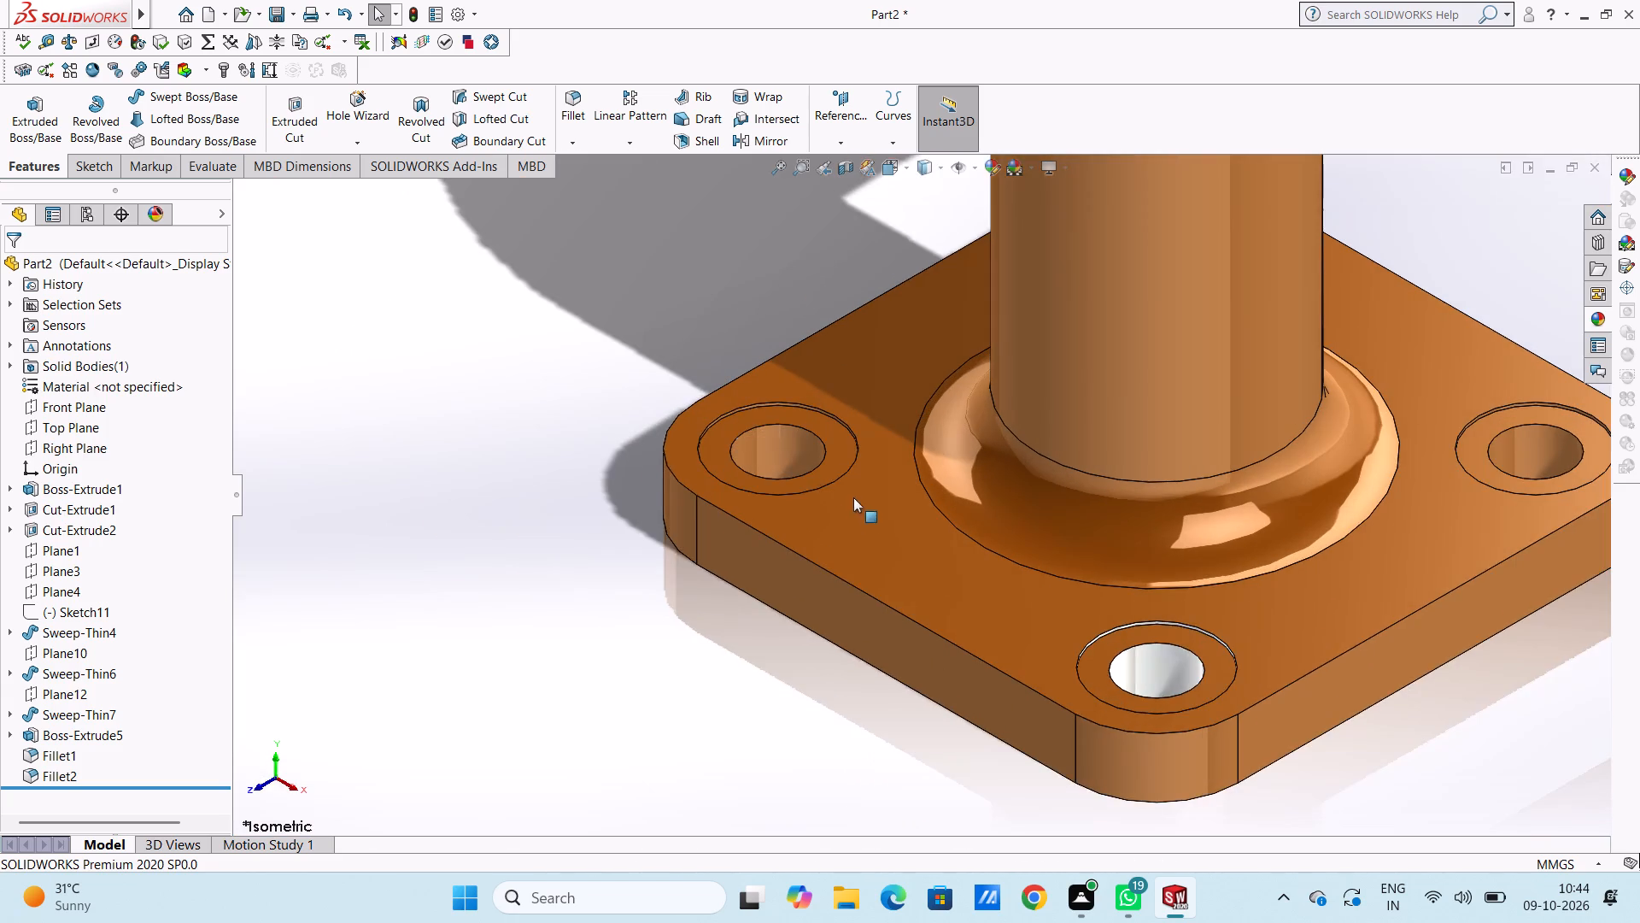
pyautogui.scroll(-6, 806, 381)
pyautogui.scroll(-8, 793, 479)
pyautogui.scroll(-3, 858, 413)
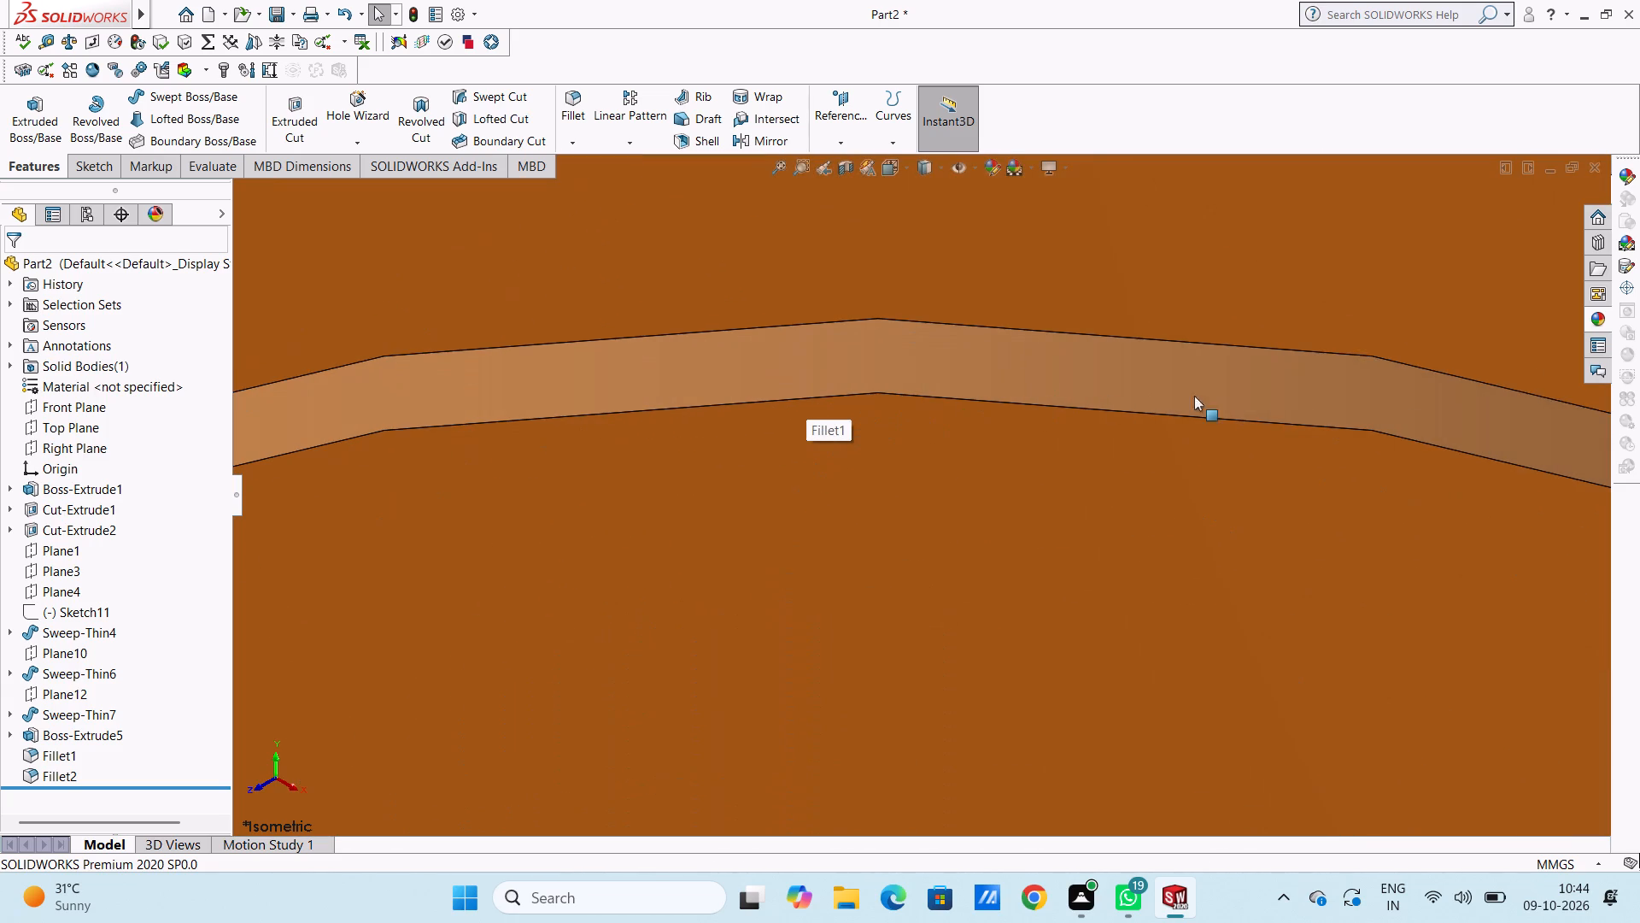
pyautogui.click(1602, 320)
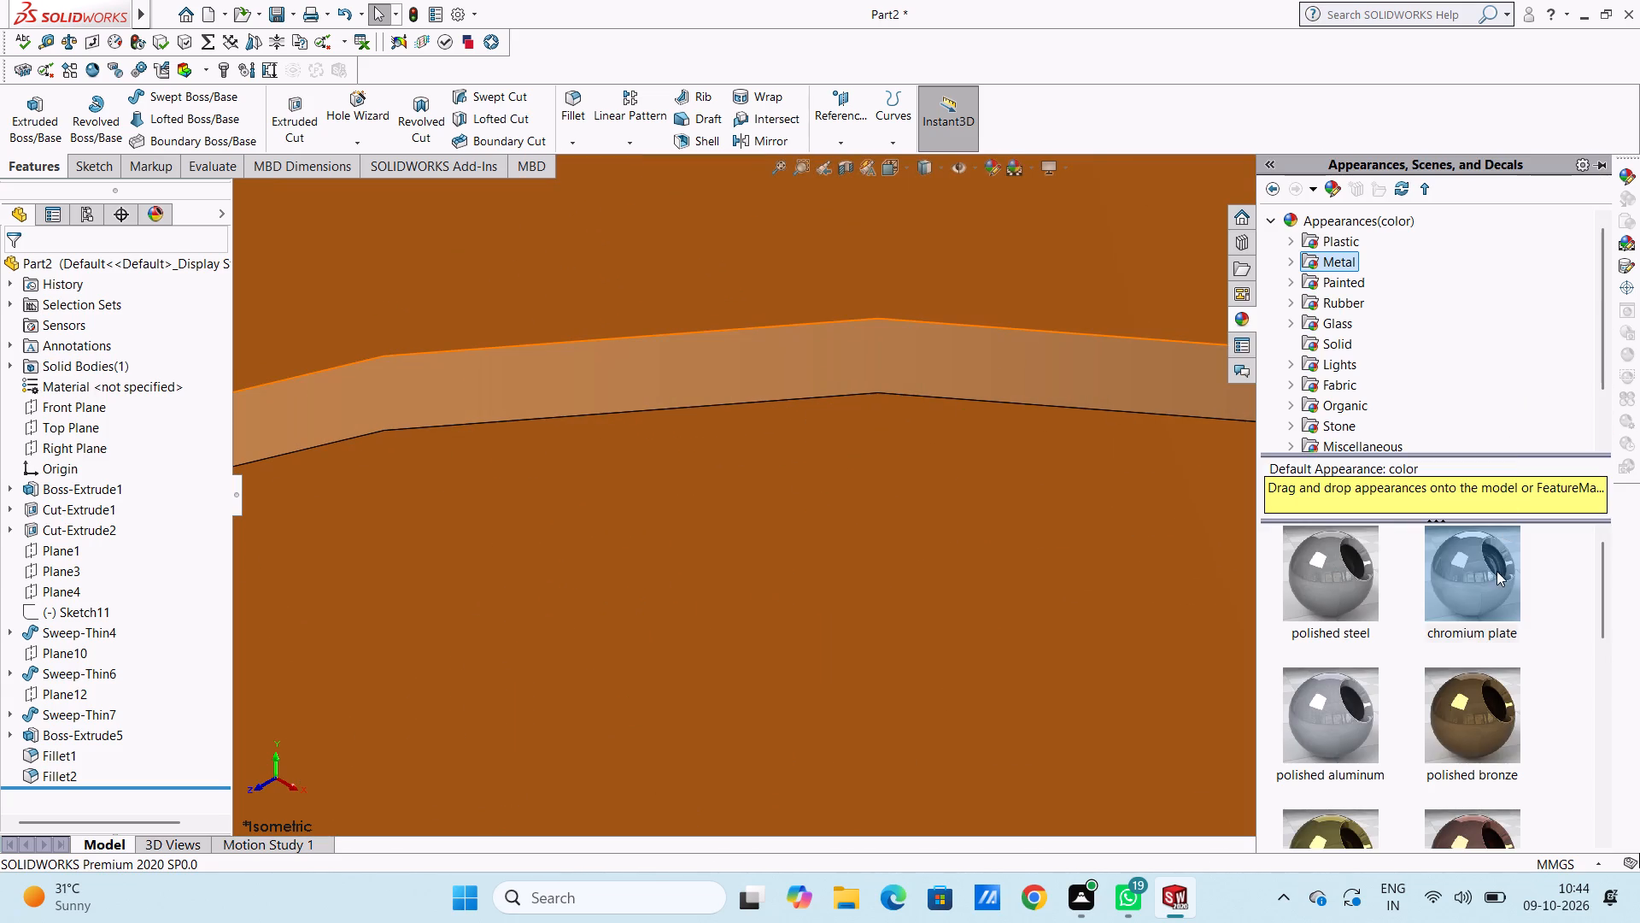
pyautogui.moveTo(1491, 571); pyautogui.dragTo(1061, 346)
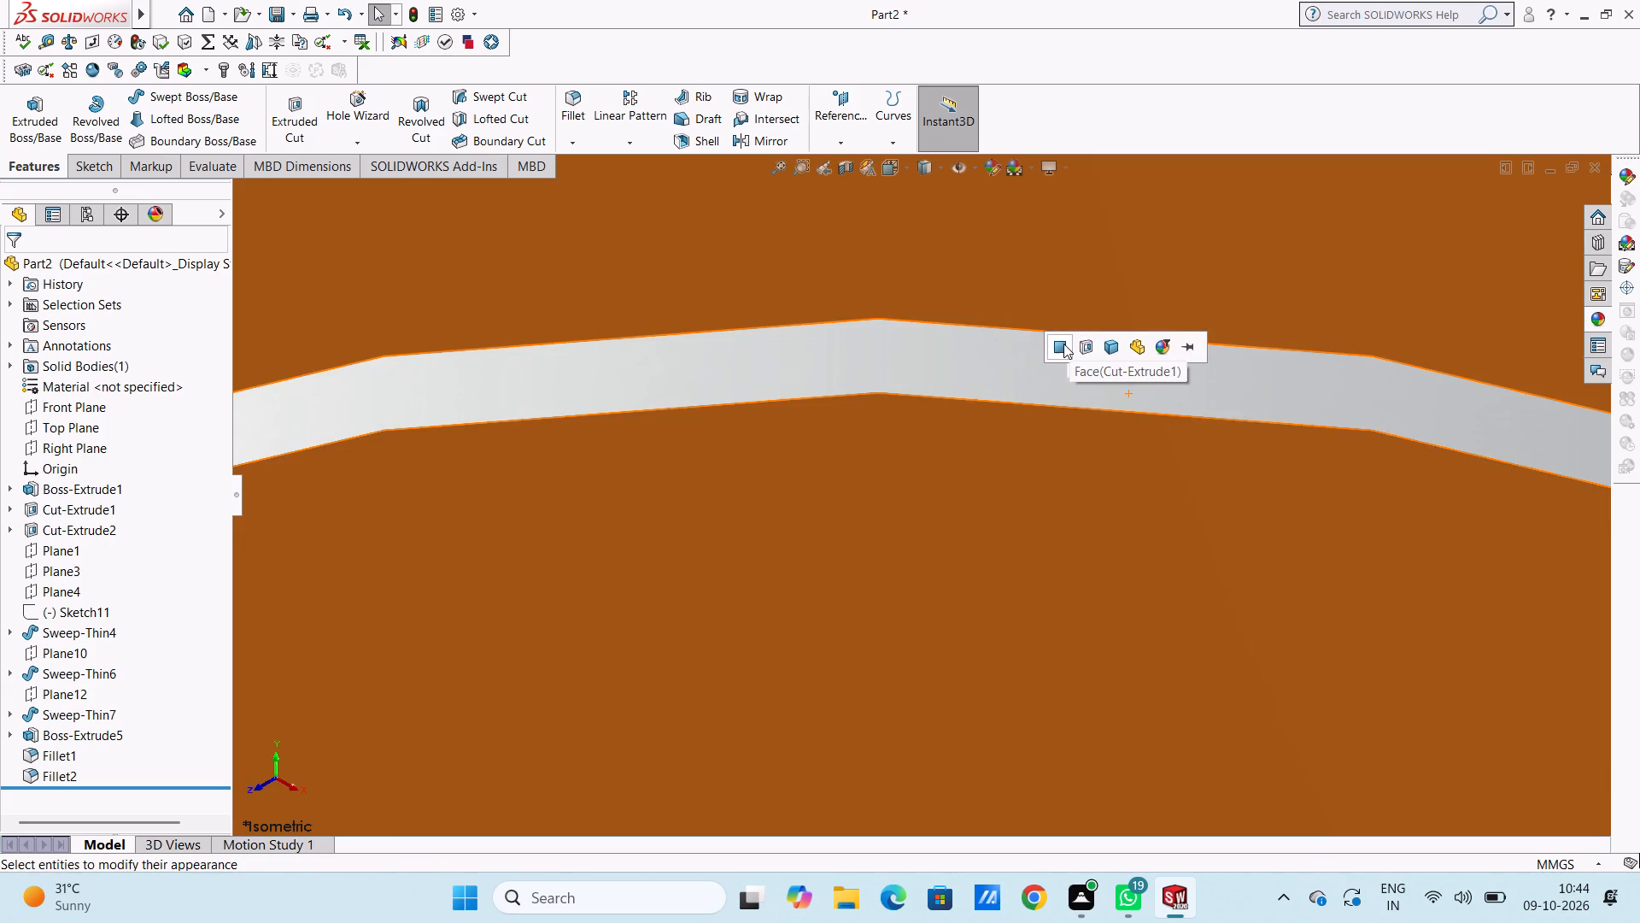
pyautogui.click(1063, 344)
# Apply the chromium plate appearance to only the inner face of the base flange's left-corner bolt hole.
pyautogui.scroll(5, 1062, 386)
pyautogui.scroll(5, 1065, 498)
pyautogui.scroll(-4, 961, 724)
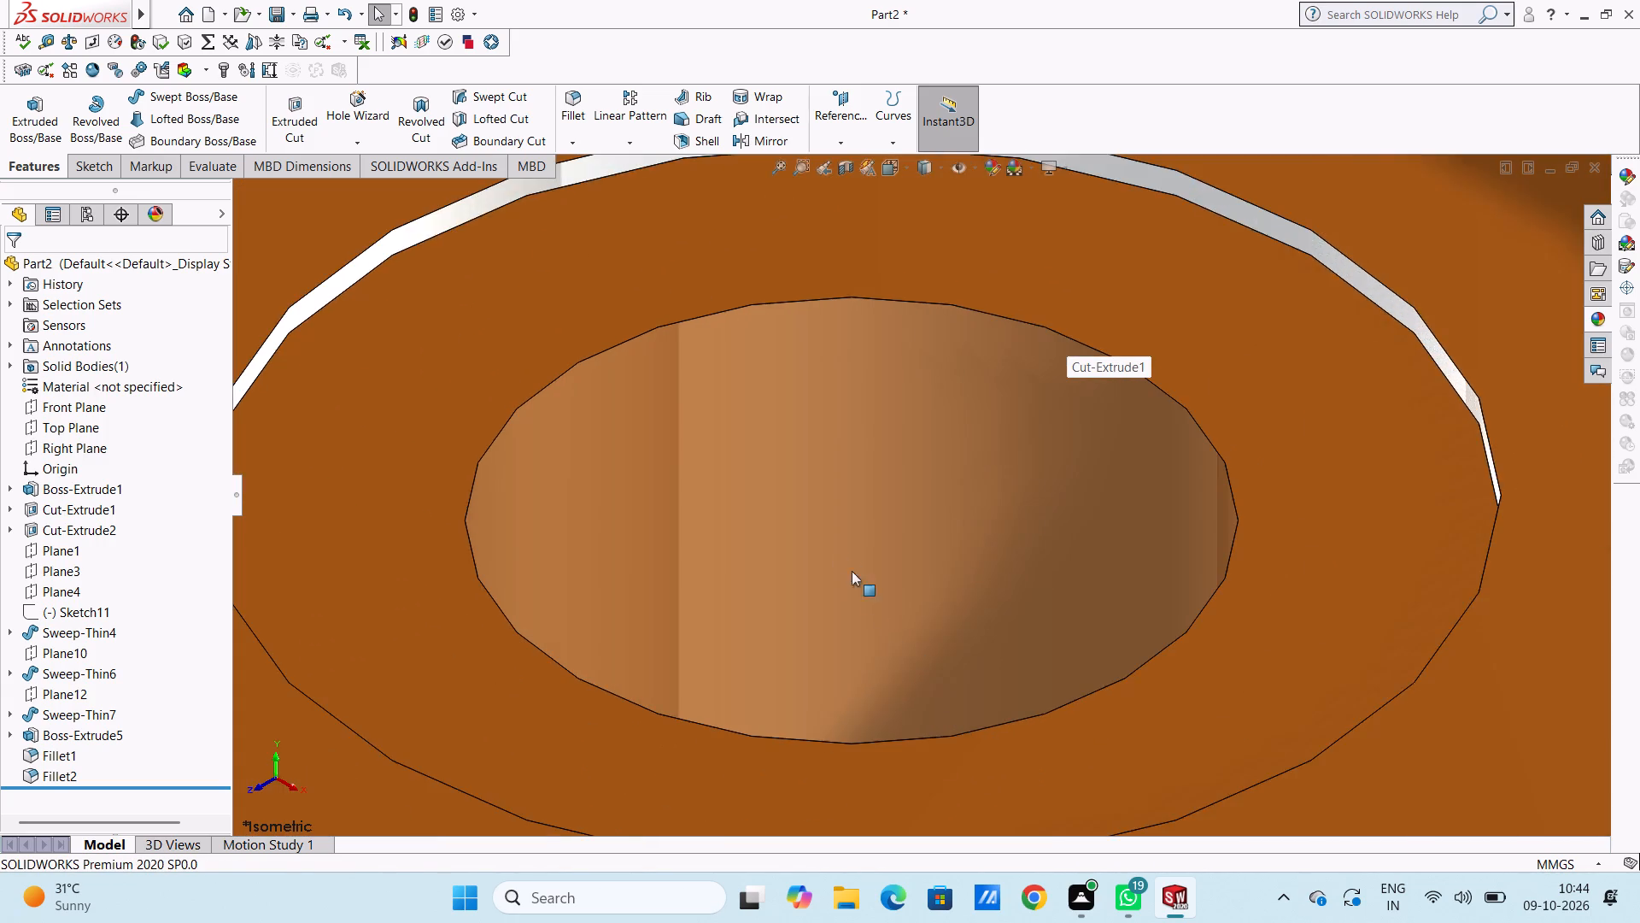
pyautogui.scroll(-4, 829, 537)
pyautogui.click(1589, 313)
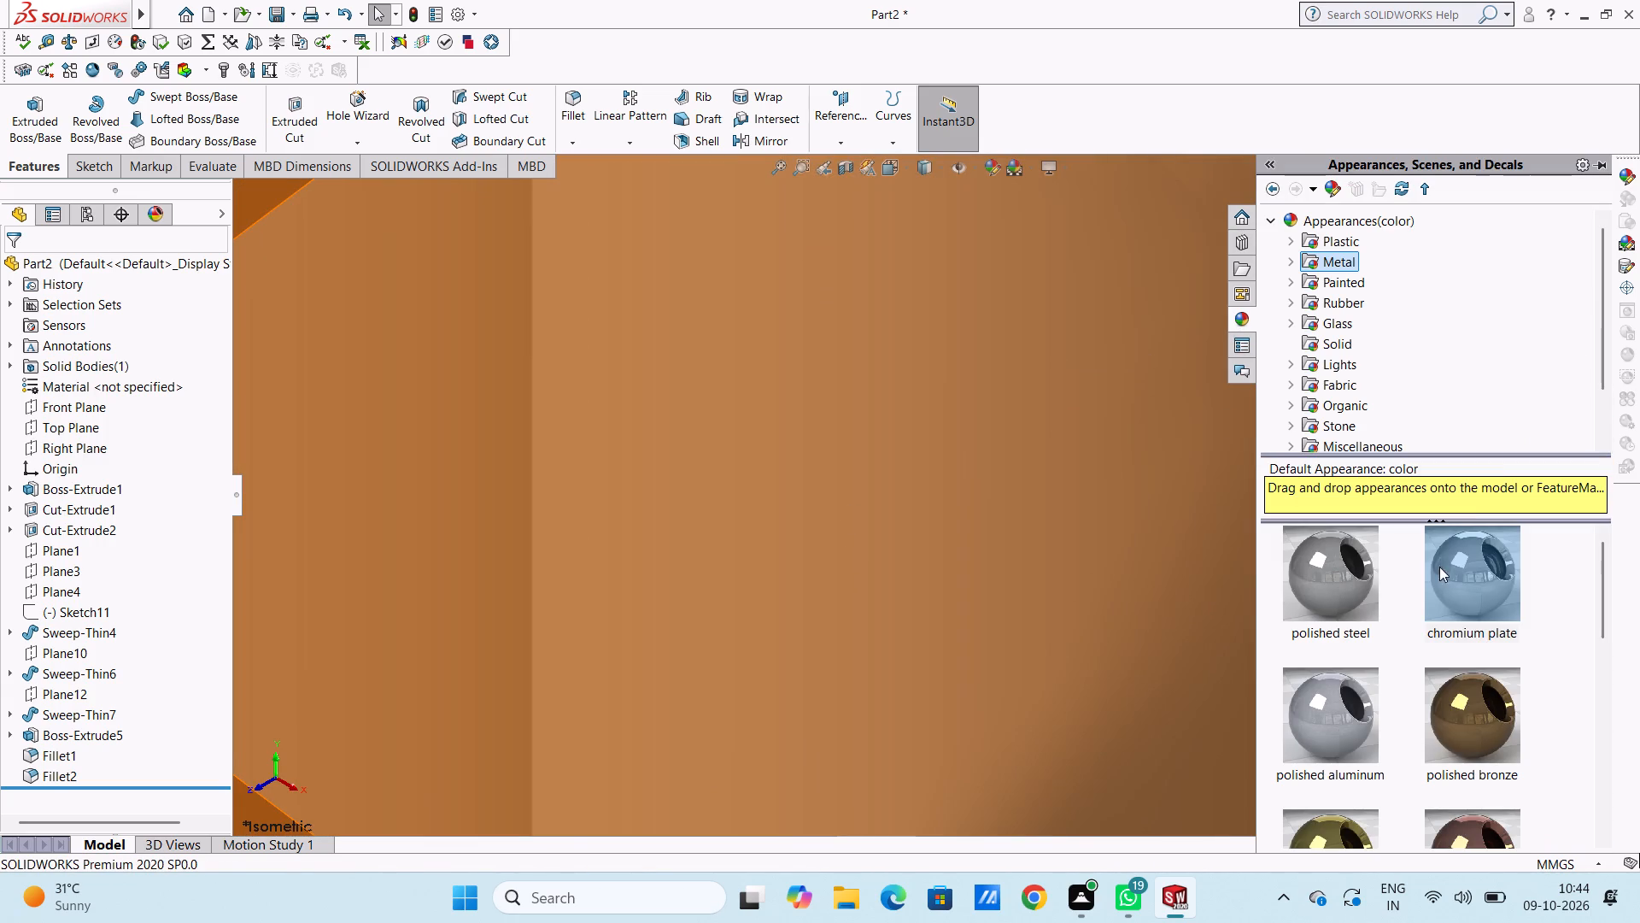
pyautogui.moveTo(1464, 582); pyautogui.dragTo(1036, 532)
pyautogui.click(1034, 532)
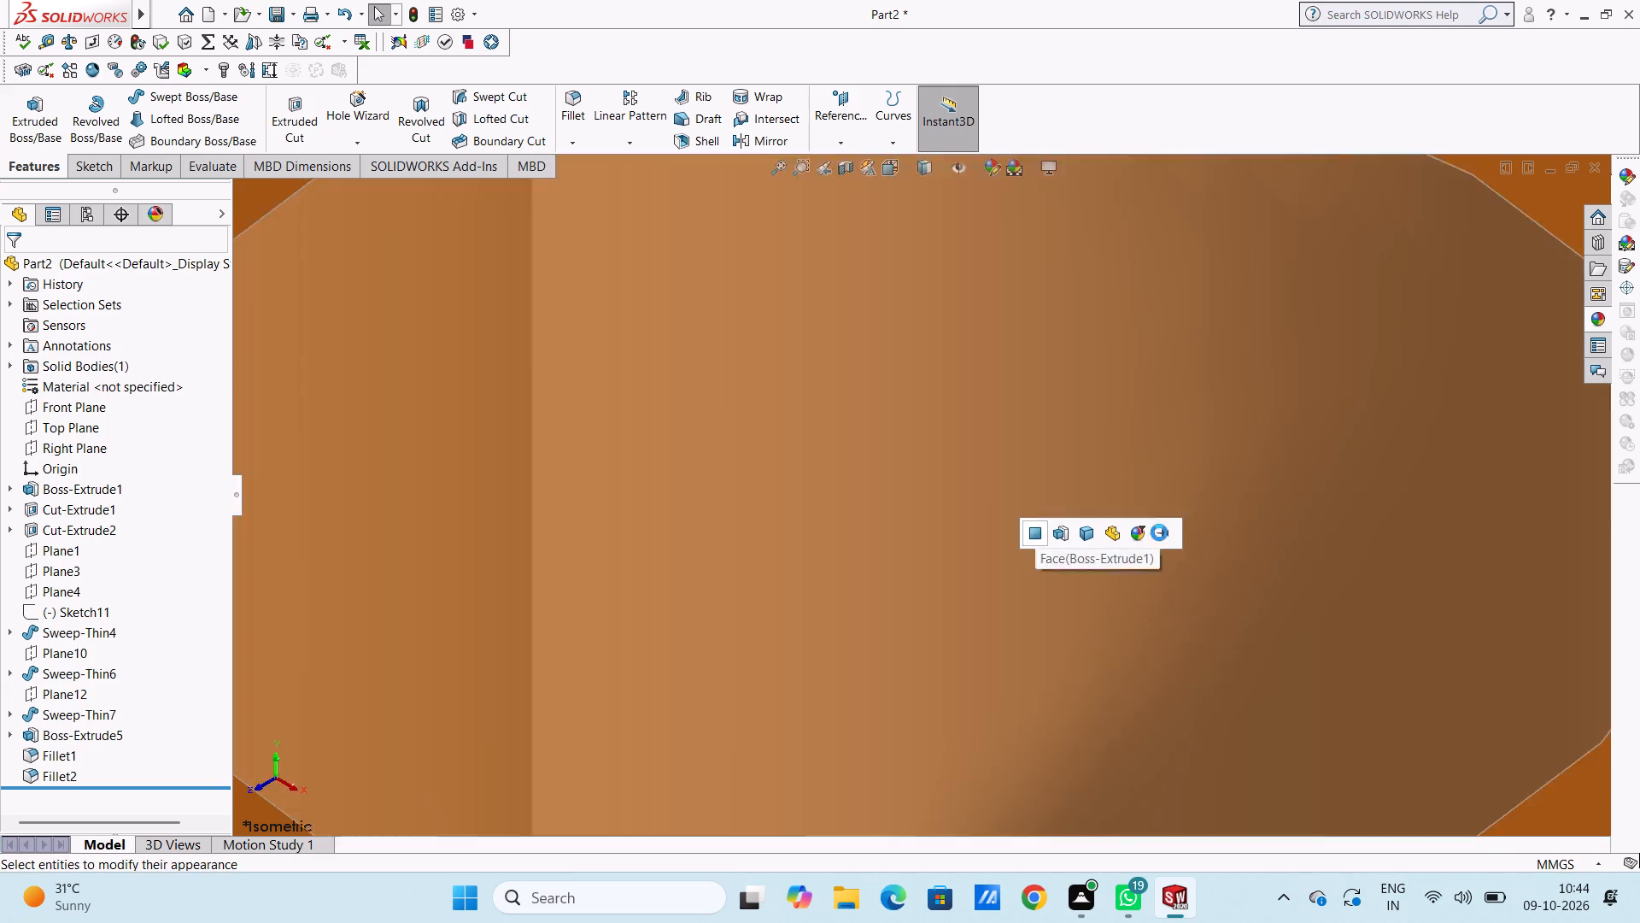
# Apply the chromium plate appearance to only the inner face of the base flange's right-corner bolt hole, as seen in isometric view.
pyautogui.scroll(15, 1209, 514)
pyautogui.scroll(6, 1208, 497)
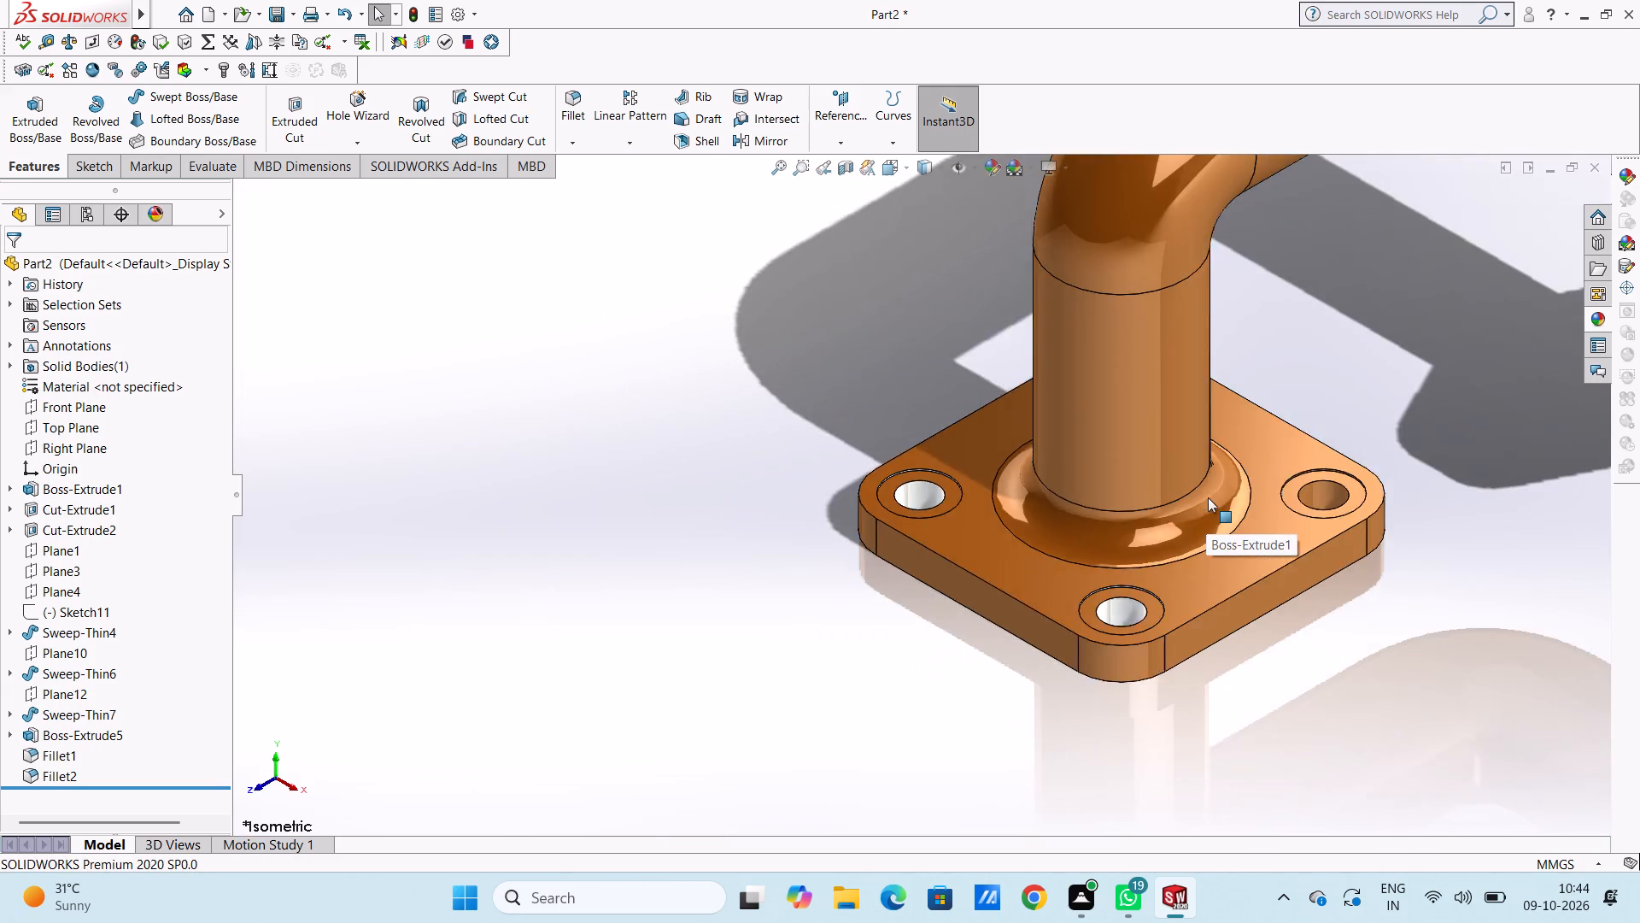
pyautogui.scroll(3, 1208, 497)
pyautogui.scroll(-5, 1146, 469)
pyautogui.scroll(-7, 1066, 521)
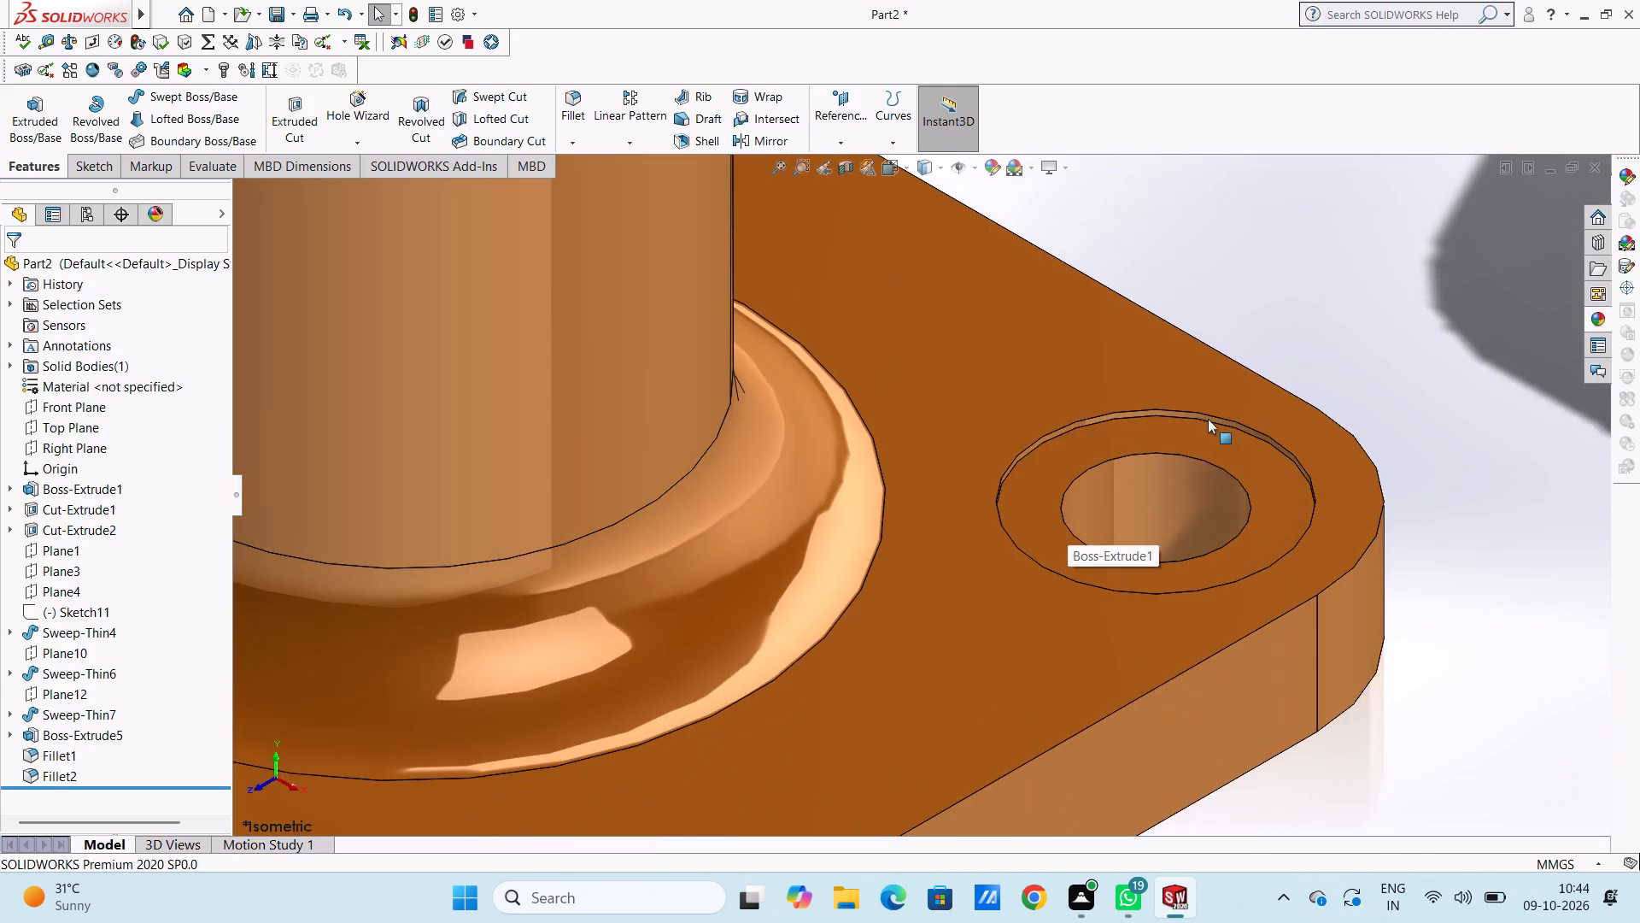
pyautogui.scroll(-3, 1203, 426)
pyautogui.click(1595, 319)
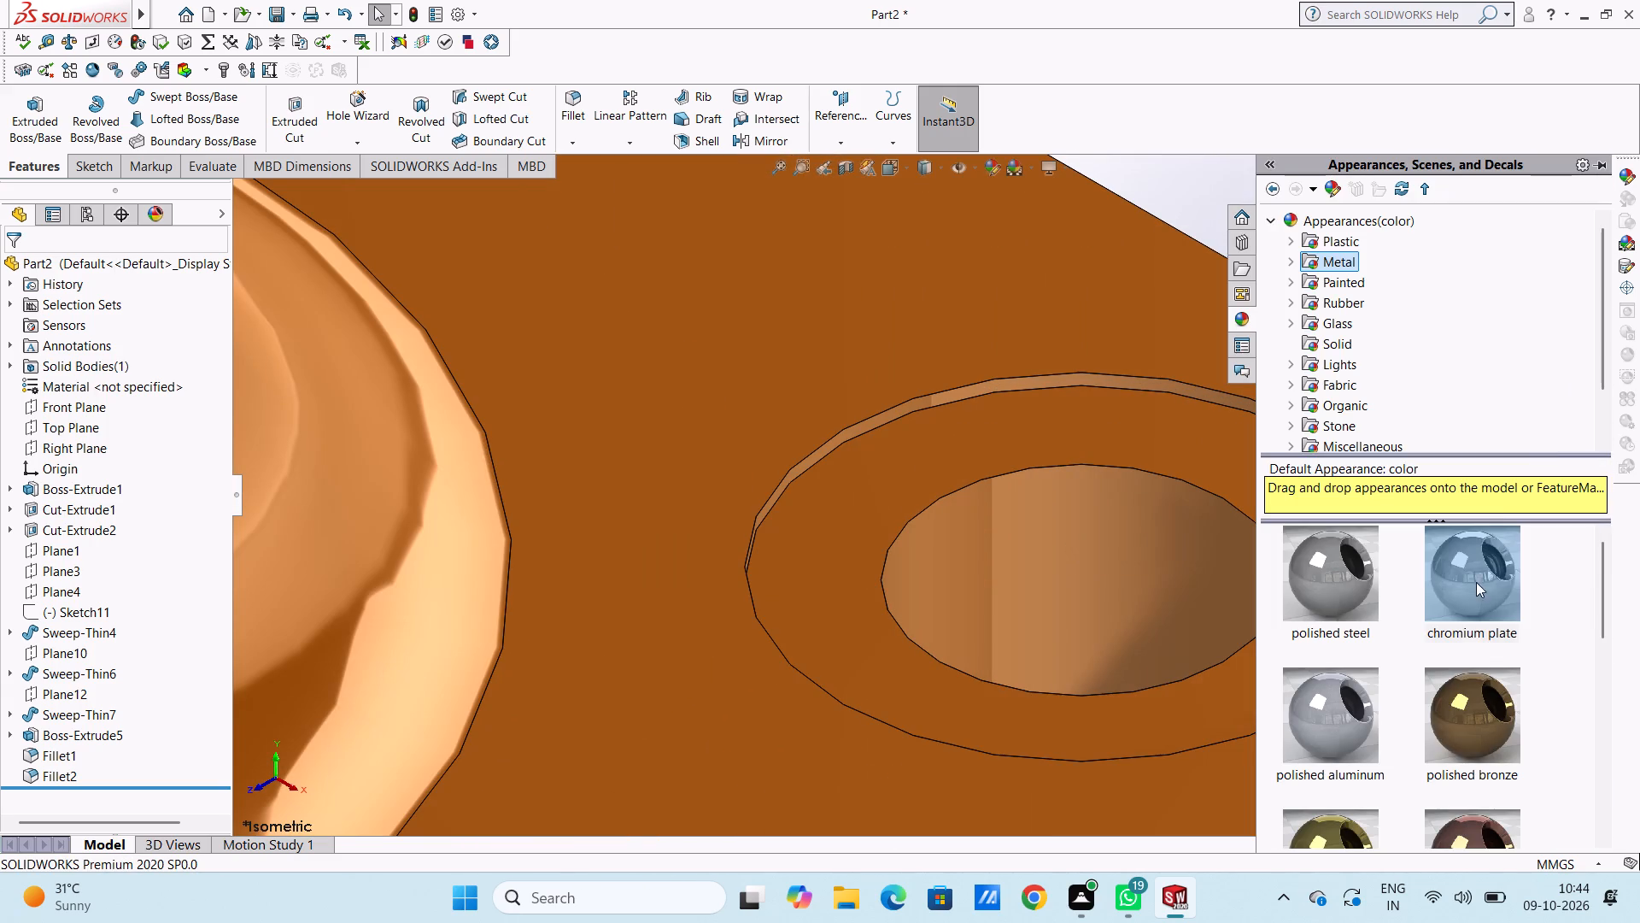
pyautogui.moveTo(1475, 581); pyautogui.dragTo(1113, 571)
pyautogui.click(1111, 572)
# Apply the chromium plate appearance to only the counterbore side wall of the base flange's right-corner bolt hole.
pyautogui.scroll(-2, 1008, 427)
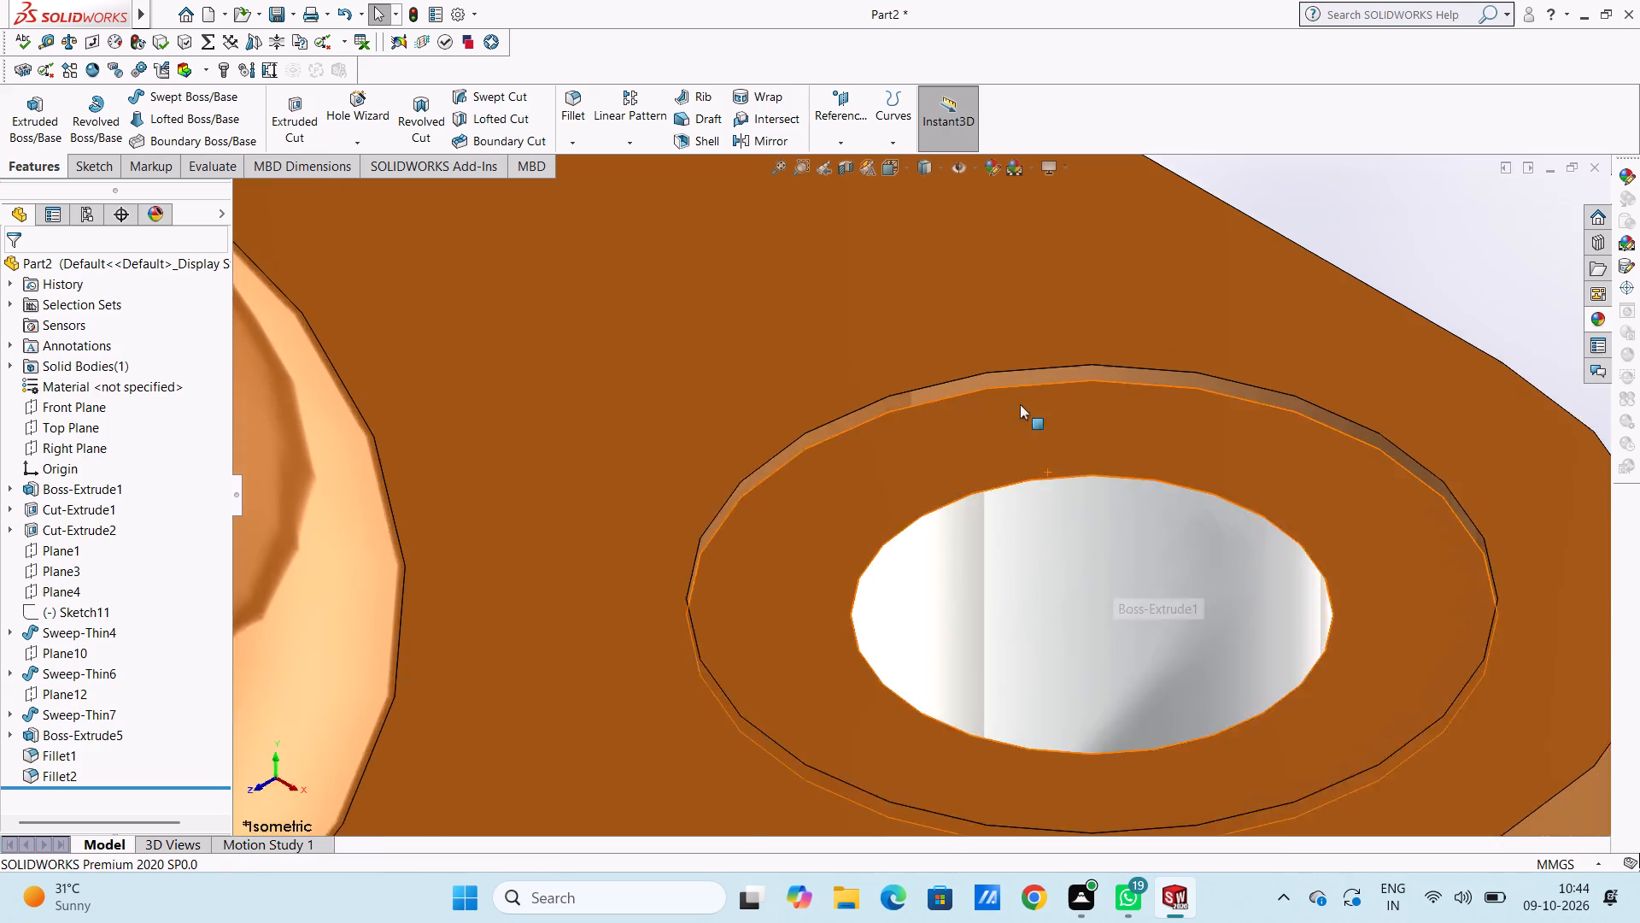
pyautogui.scroll(-9, 1020, 404)
pyautogui.scroll(-4, 1215, 367)
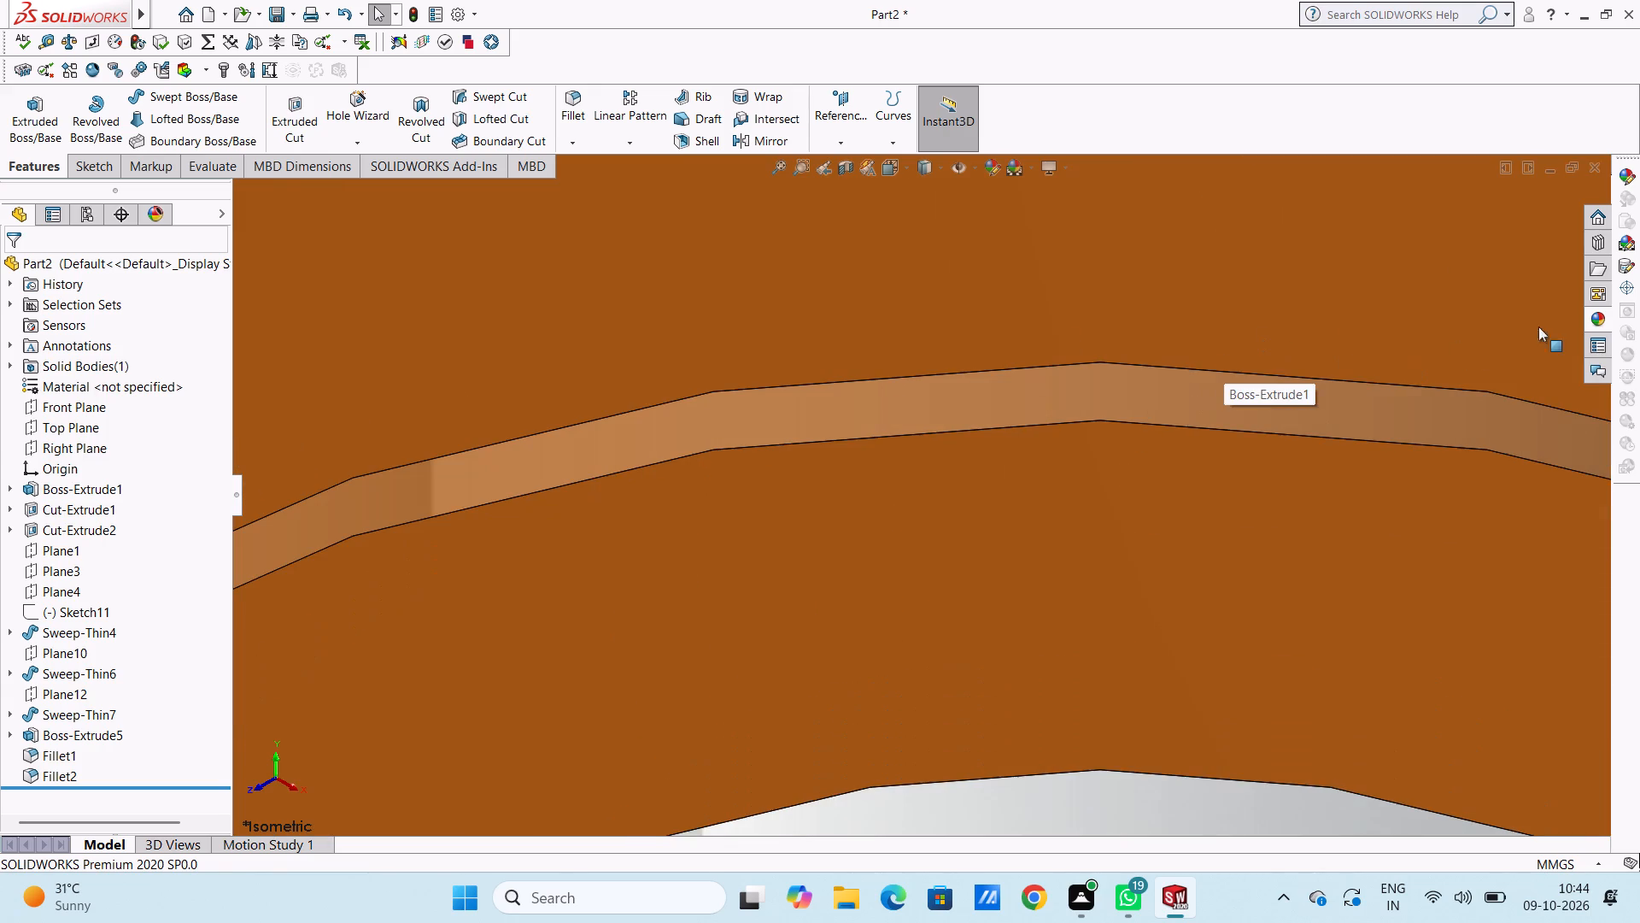
pyautogui.click(1596, 319)
pyautogui.moveTo(1480, 565); pyautogui.dragTo(1188, 397)
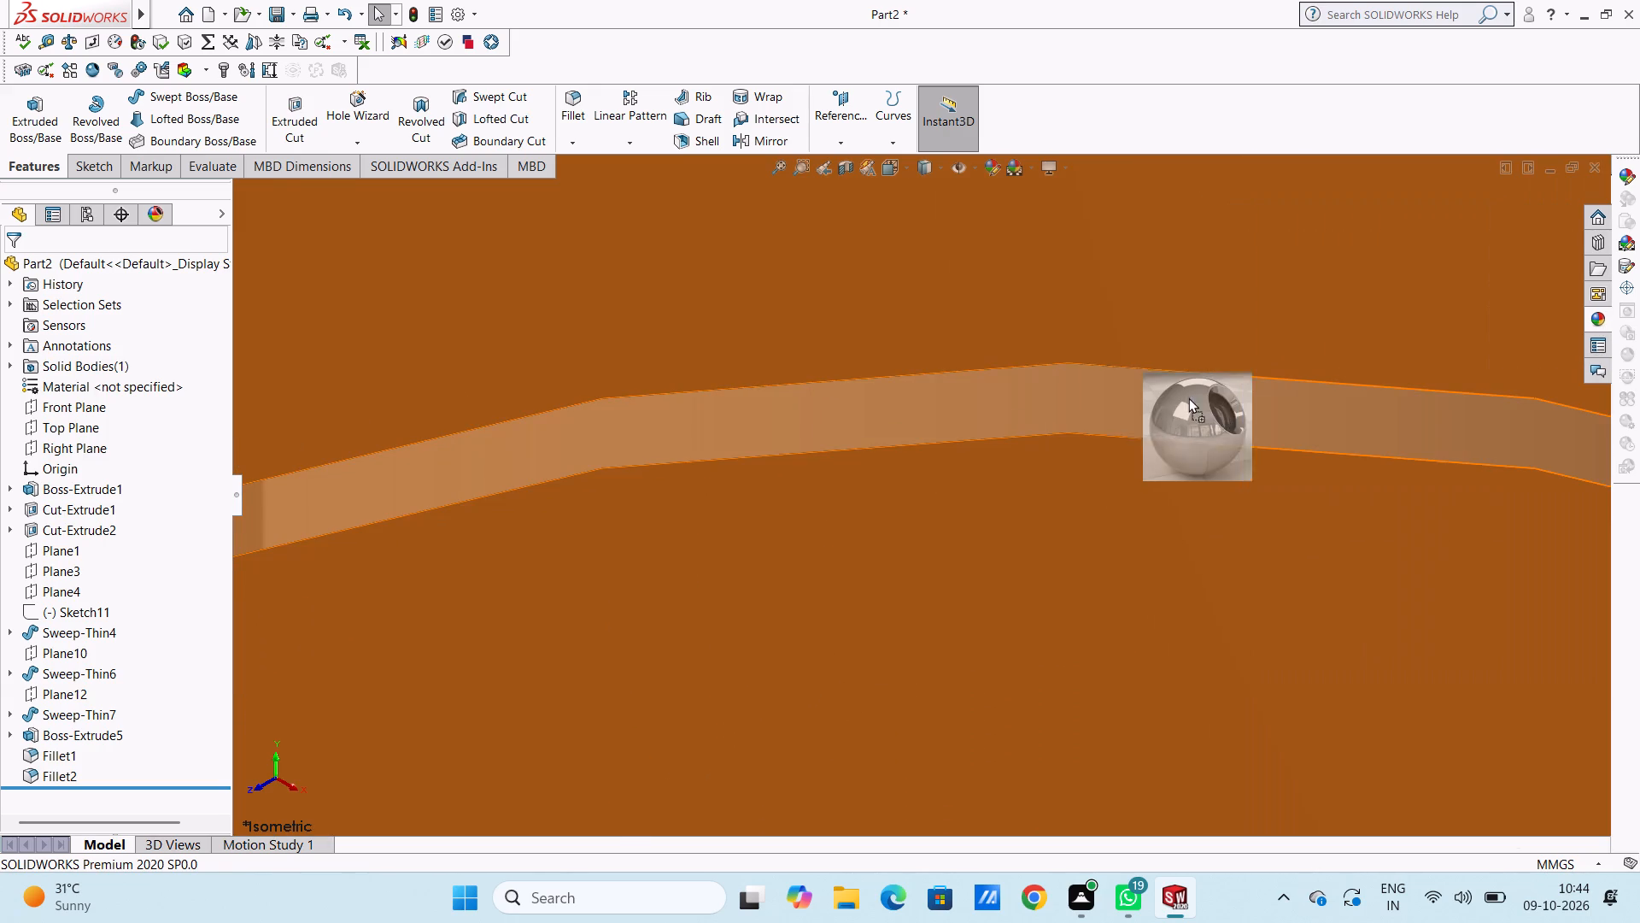
pyautogui.moveTo(1188, 397); pyautogui.dragTo(1174, 395)
pyautogui.click(1174, 395)
# Apply the chromium plate appearance to only the inner face of the base flange's rear-corner bolt hole behind the pipe.
pyautogui.scroll(11, 1154, 414)
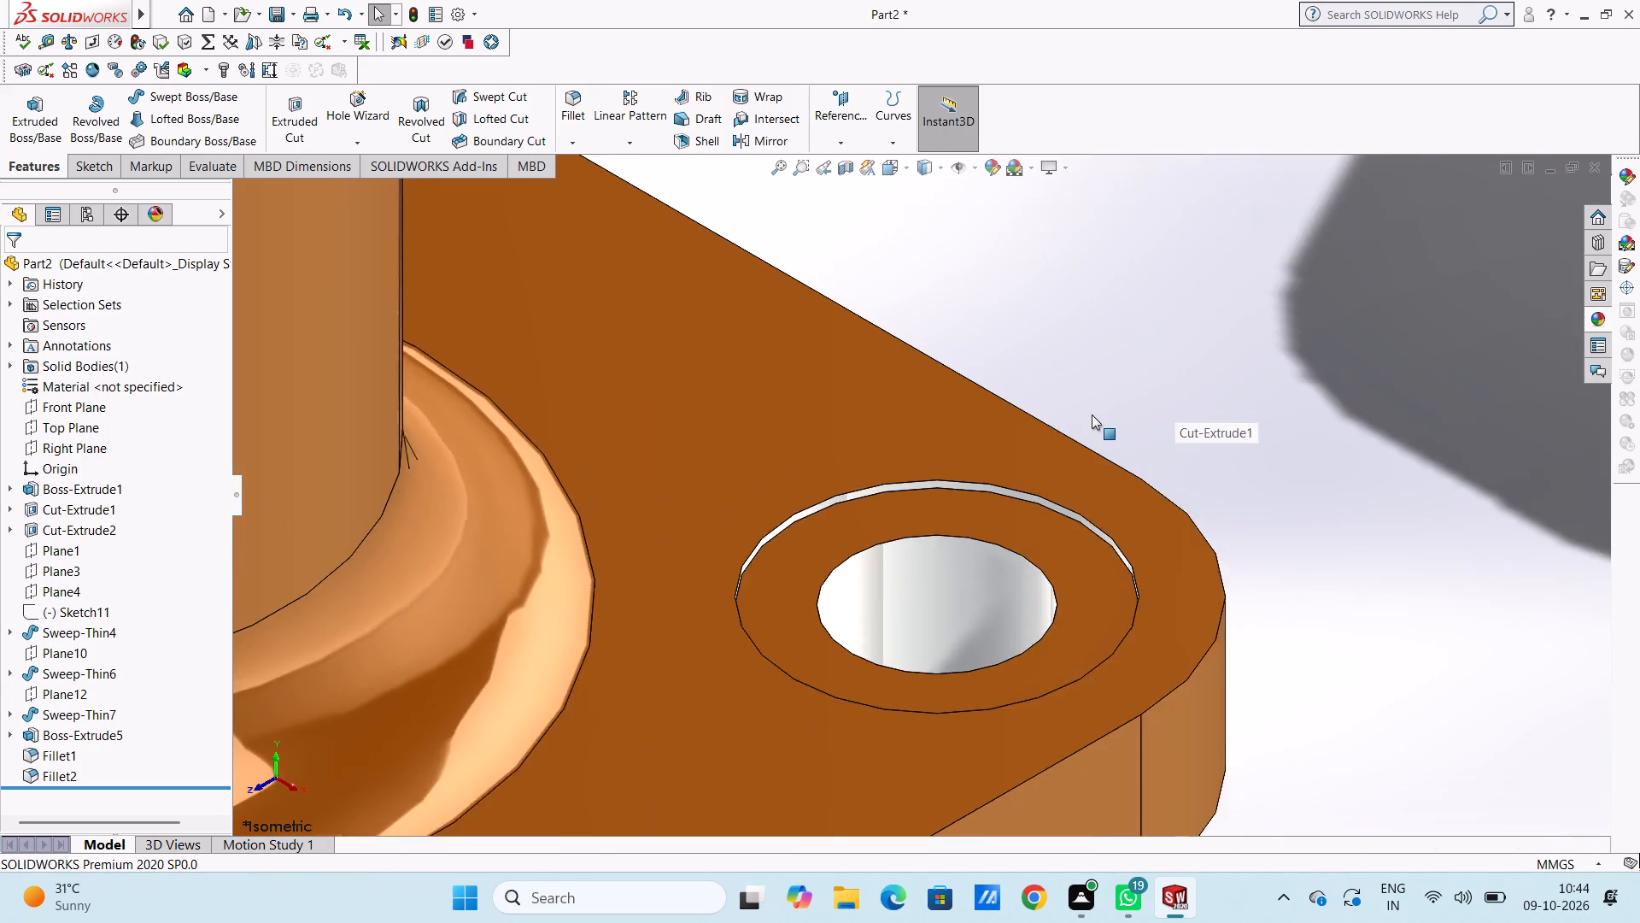
pyautogui.scroll(6, 1092, 414)
pyautogui.moveTo(1077, 418); pyautogui.dragTo(1005, 449, button='middle')
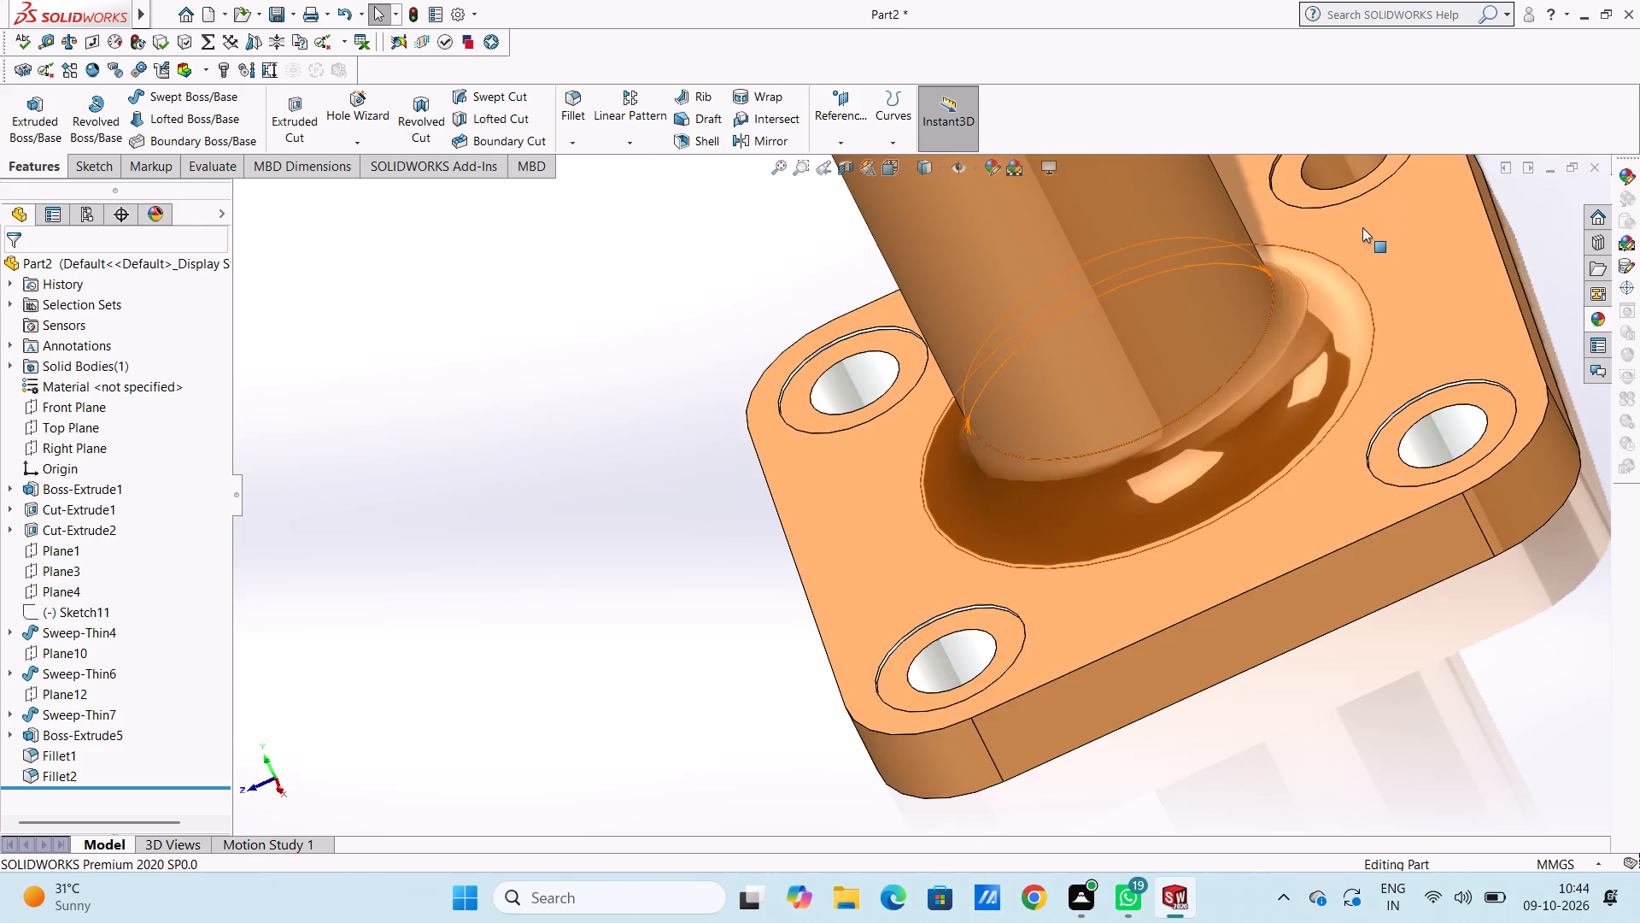
pyautogui.scroll(4, 1362, 227)
pyautogui.scroll(-5, 1182, 278)
pyautogui.scroll(-4, 930, 442)
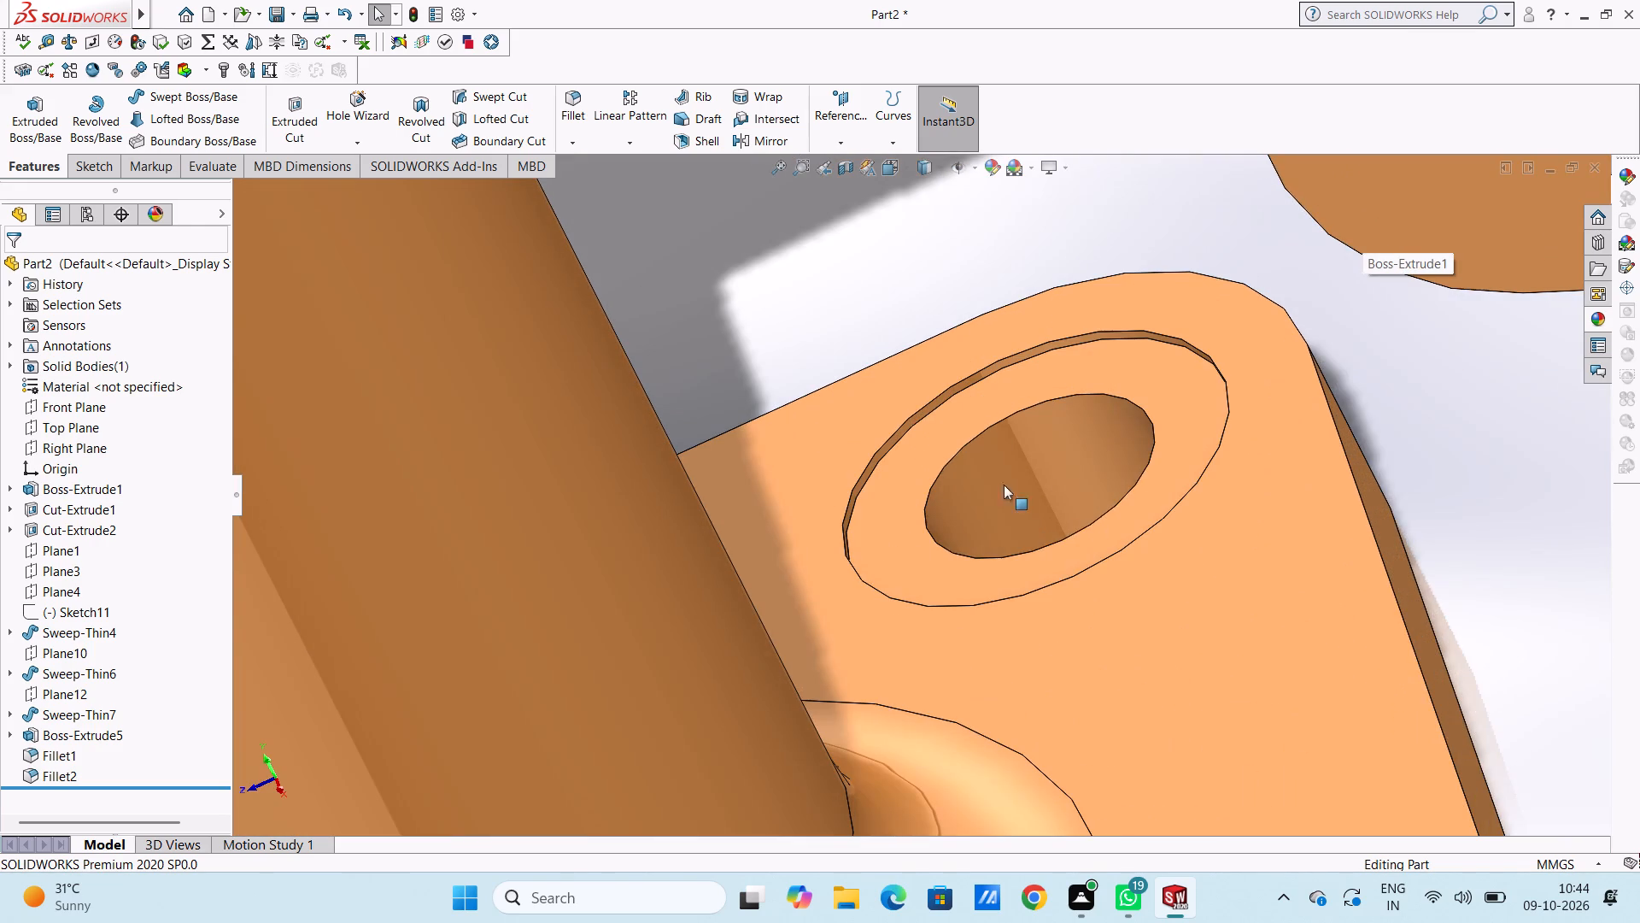
pyautogui.scroll(-5, 945, 493)
pyautogui.scroll(-4, 969, 333)
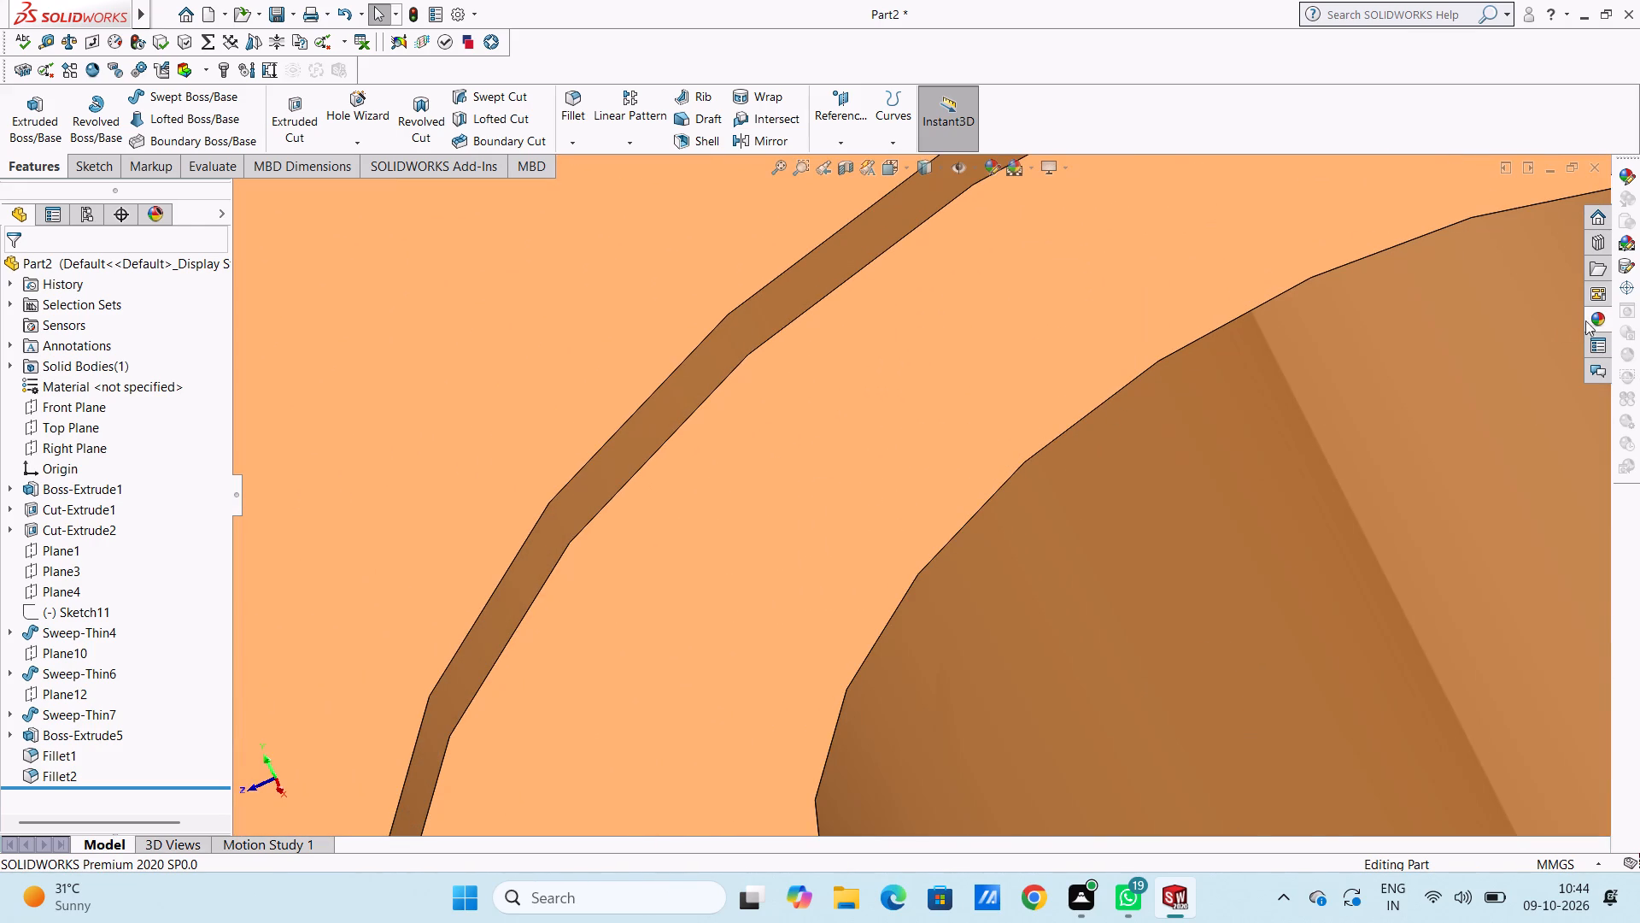
pyautogui.click(1593, 319)
pyautogui.moveTo(1486, 550); pyautogui.dragTo(1153, 531)
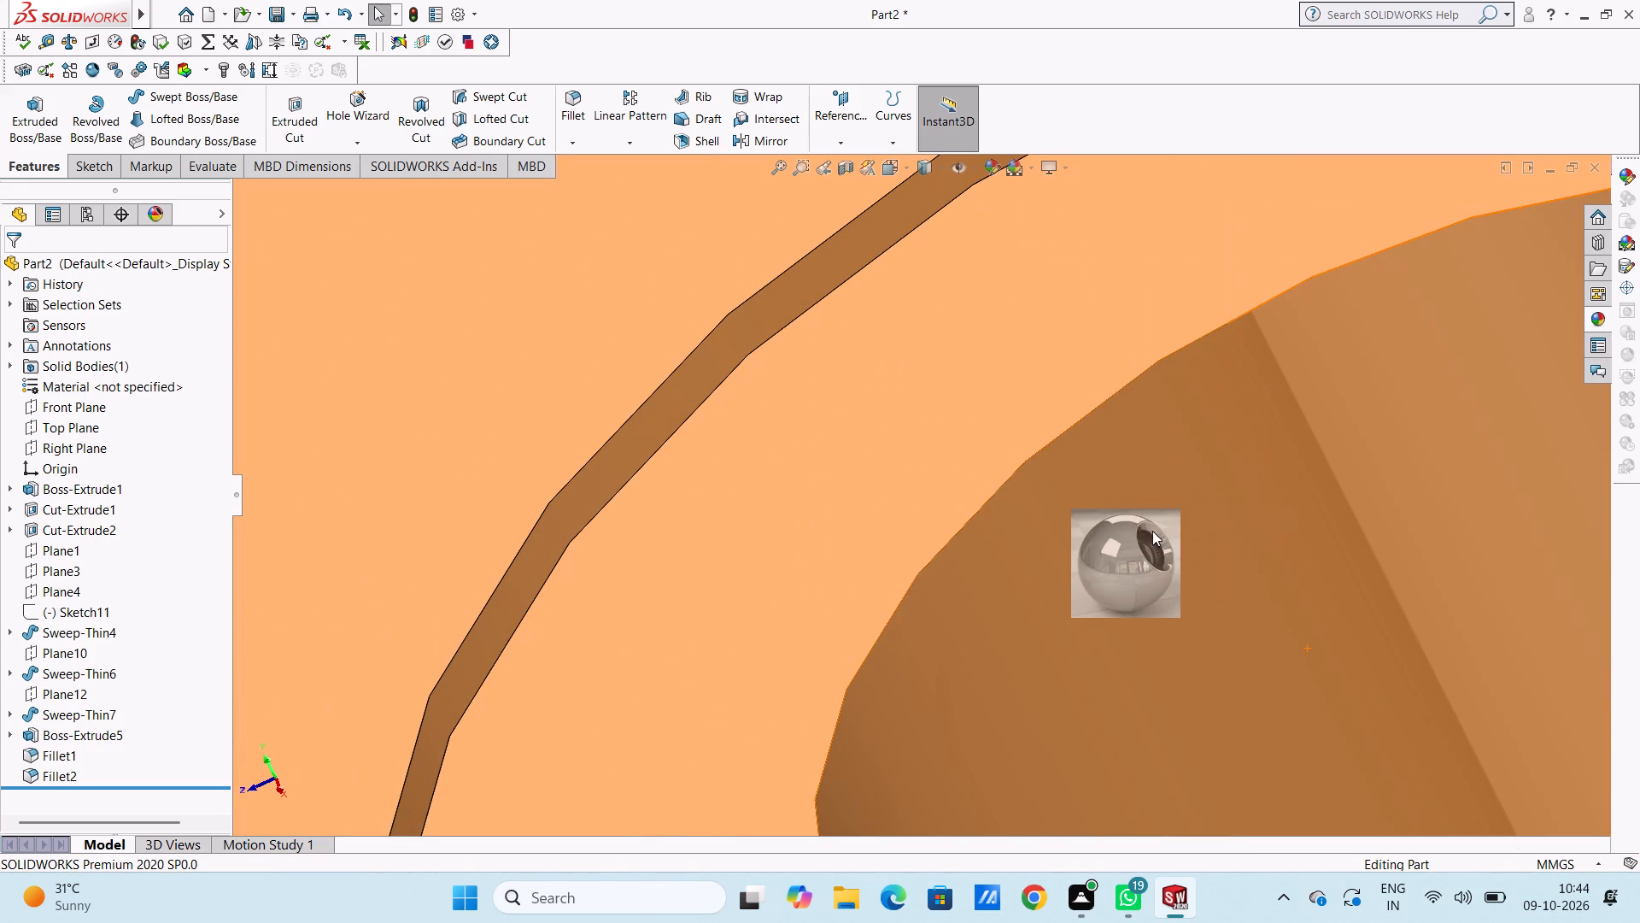
pyautogui.click(1152, 531)
# Apply the chromium plate appearance to only the counterbore side wall of the base flange's rear-corner bolt hole.
pyautogui.scroll(5, 1048, 426)
pyautogui.scroll(-4, 939, 332)
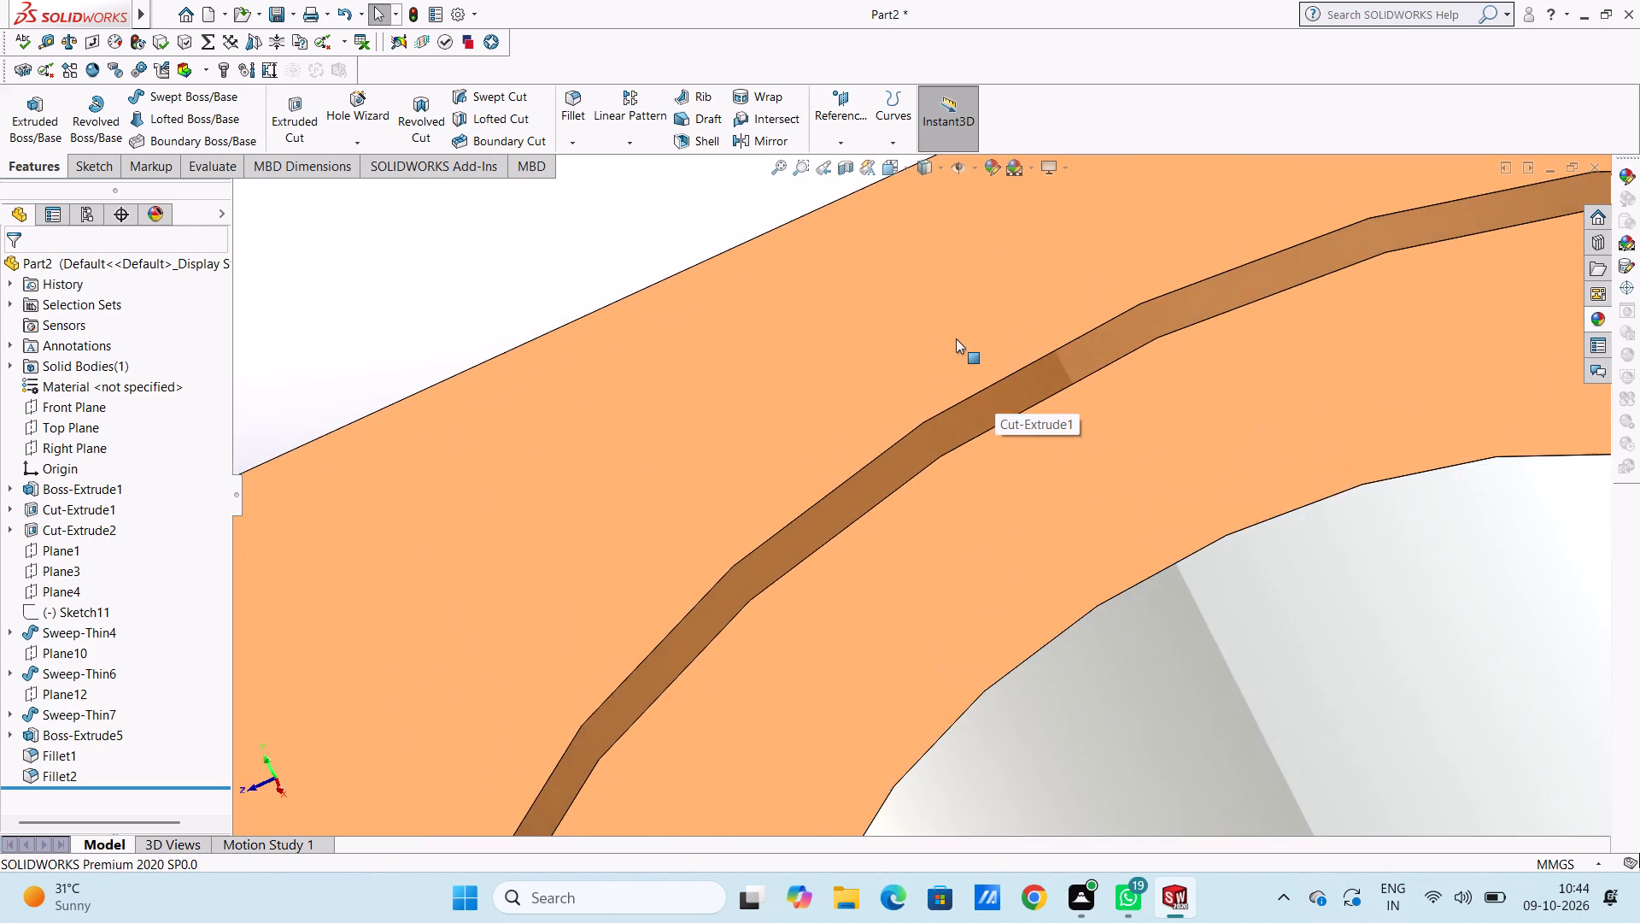
pyautogui.scroll(-5, 956, 338)
pyautogui.click(1595, 317)
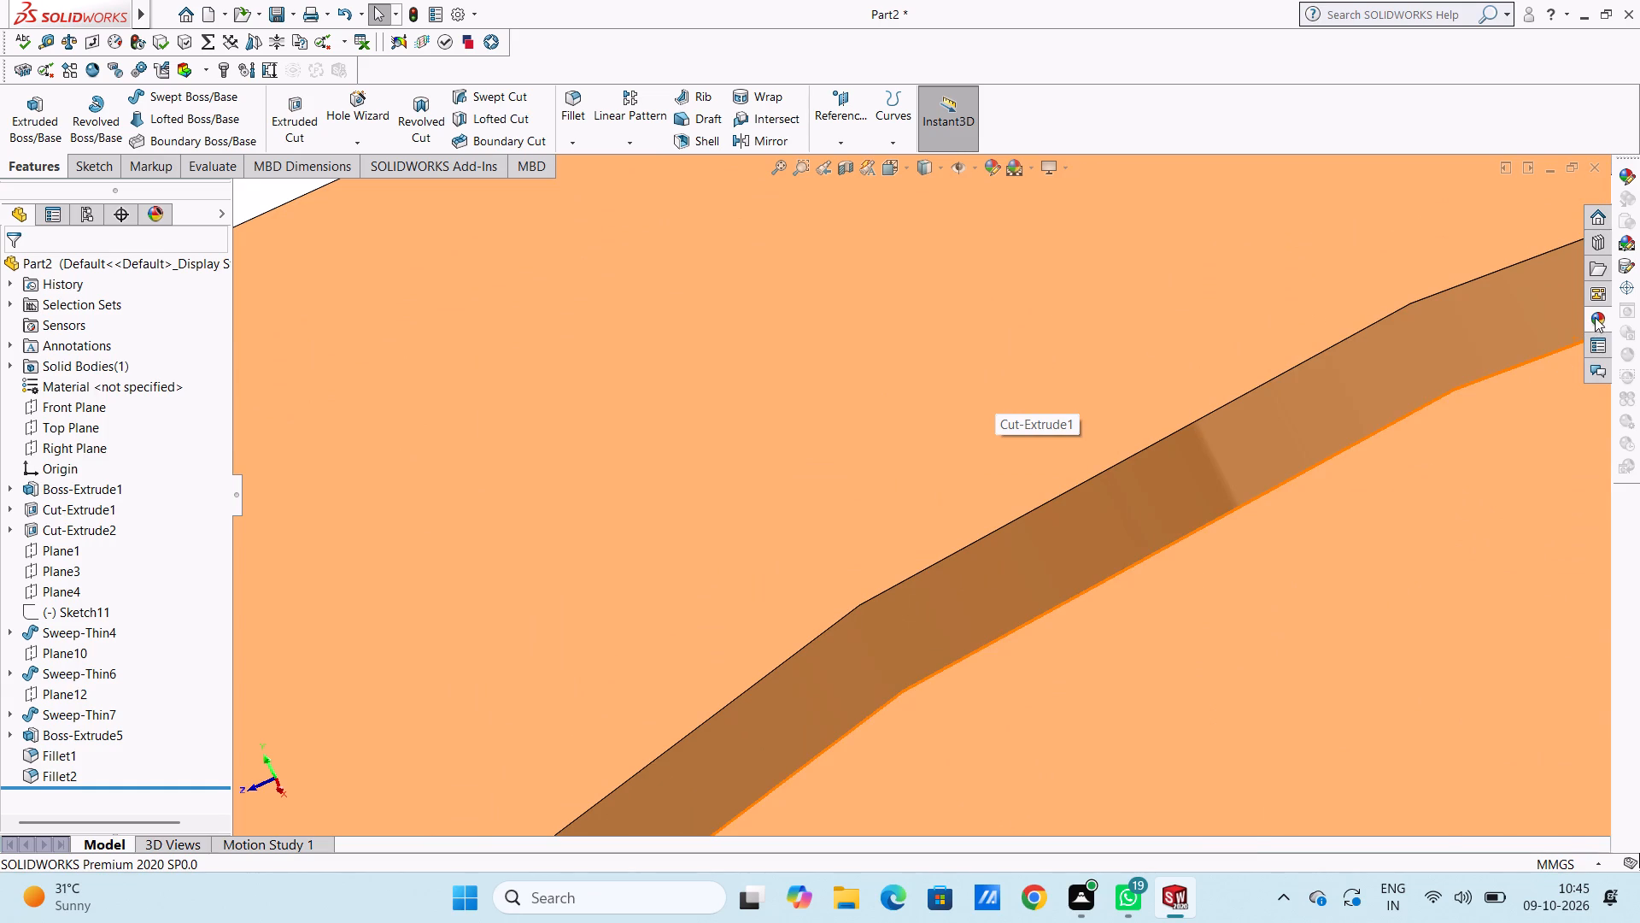
pyautogui.moveTo(1509, 558); pyautogui.dragTo(1169, 509)
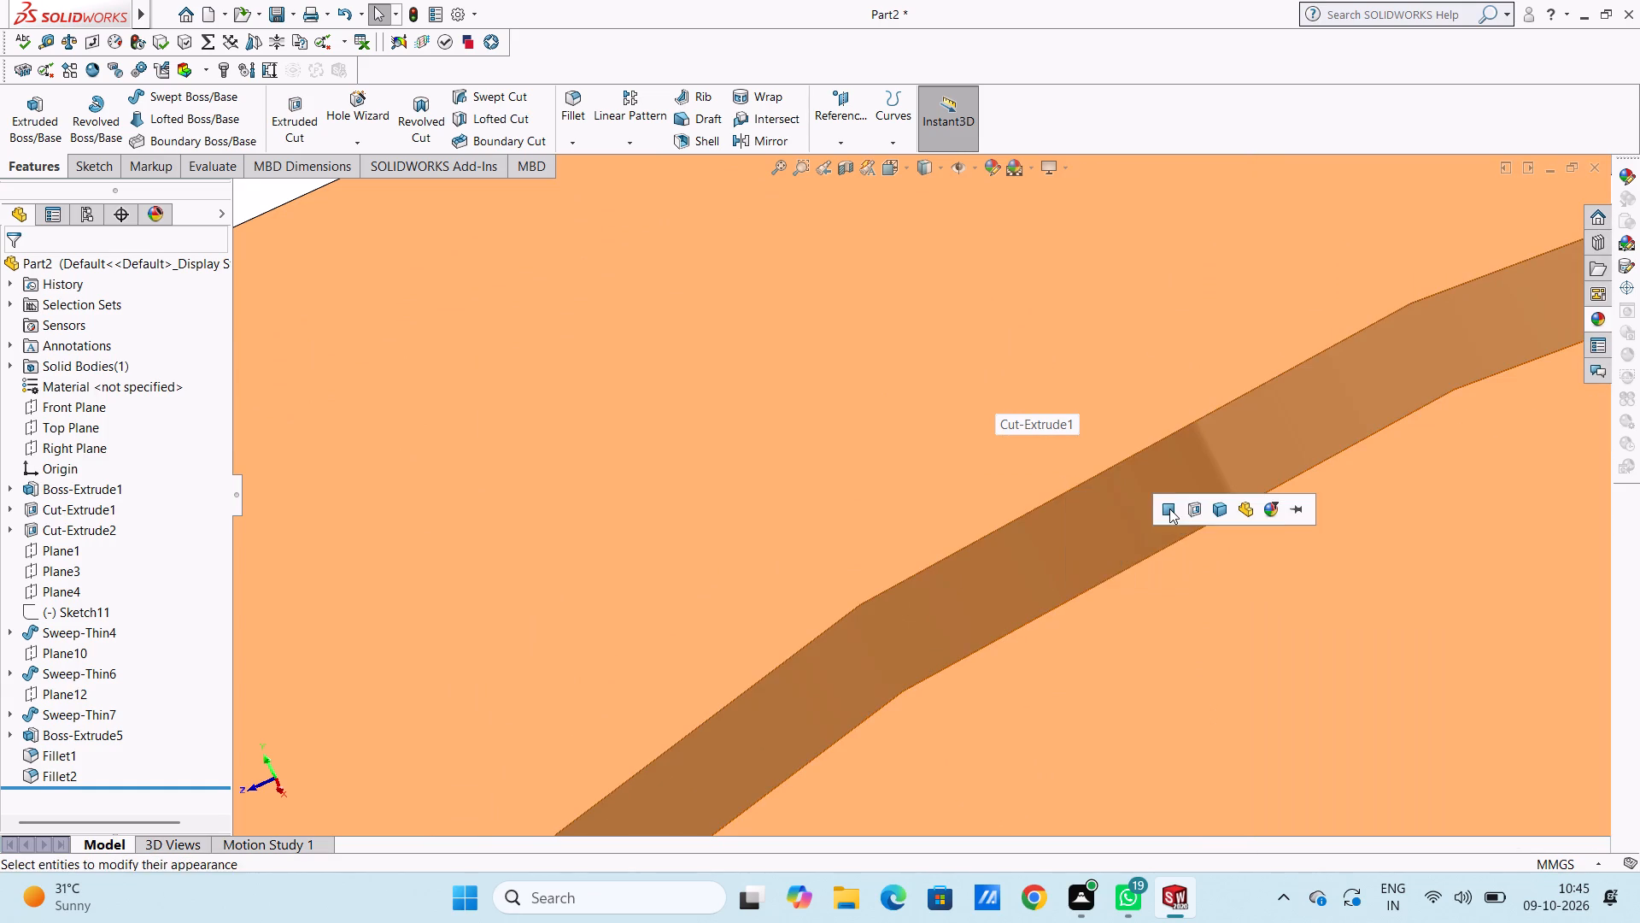
pyautogui.click(1169, 509)
# Examine the plated holes on both flanges, clear the selection and view the whole pipe in isometric view.
pyautogui.scroll(16, 1382, 533)
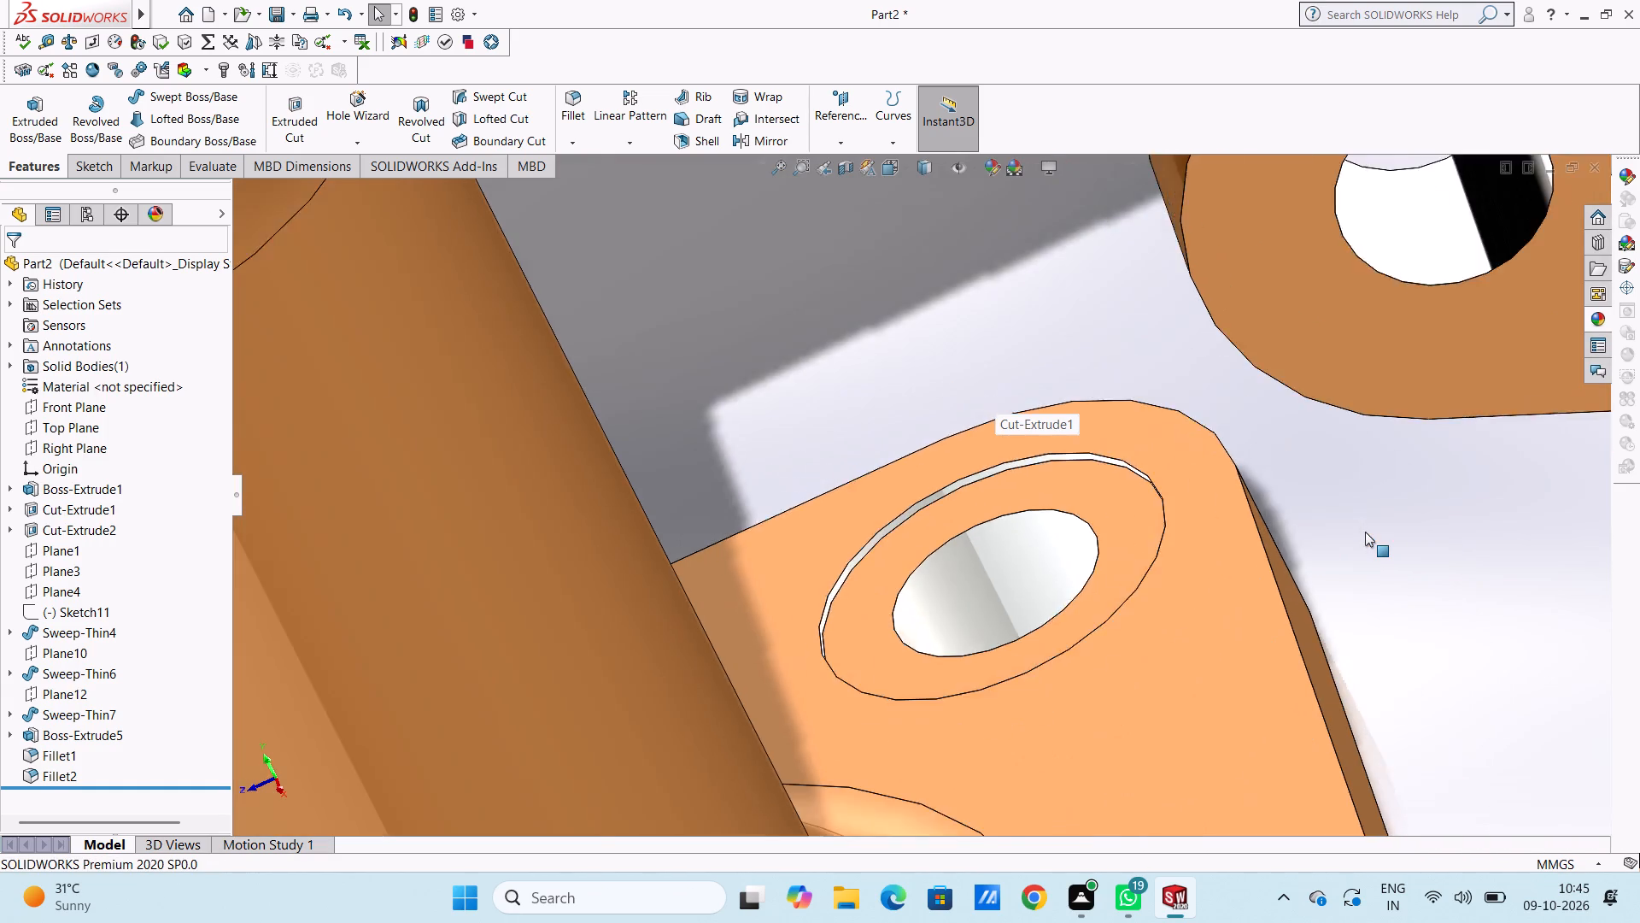
pyautogui.scroll(7, 1365, 532)
pyautogui.moveTo(1397, 598); pyautogui.dragTo(1443, 573, button='middle')
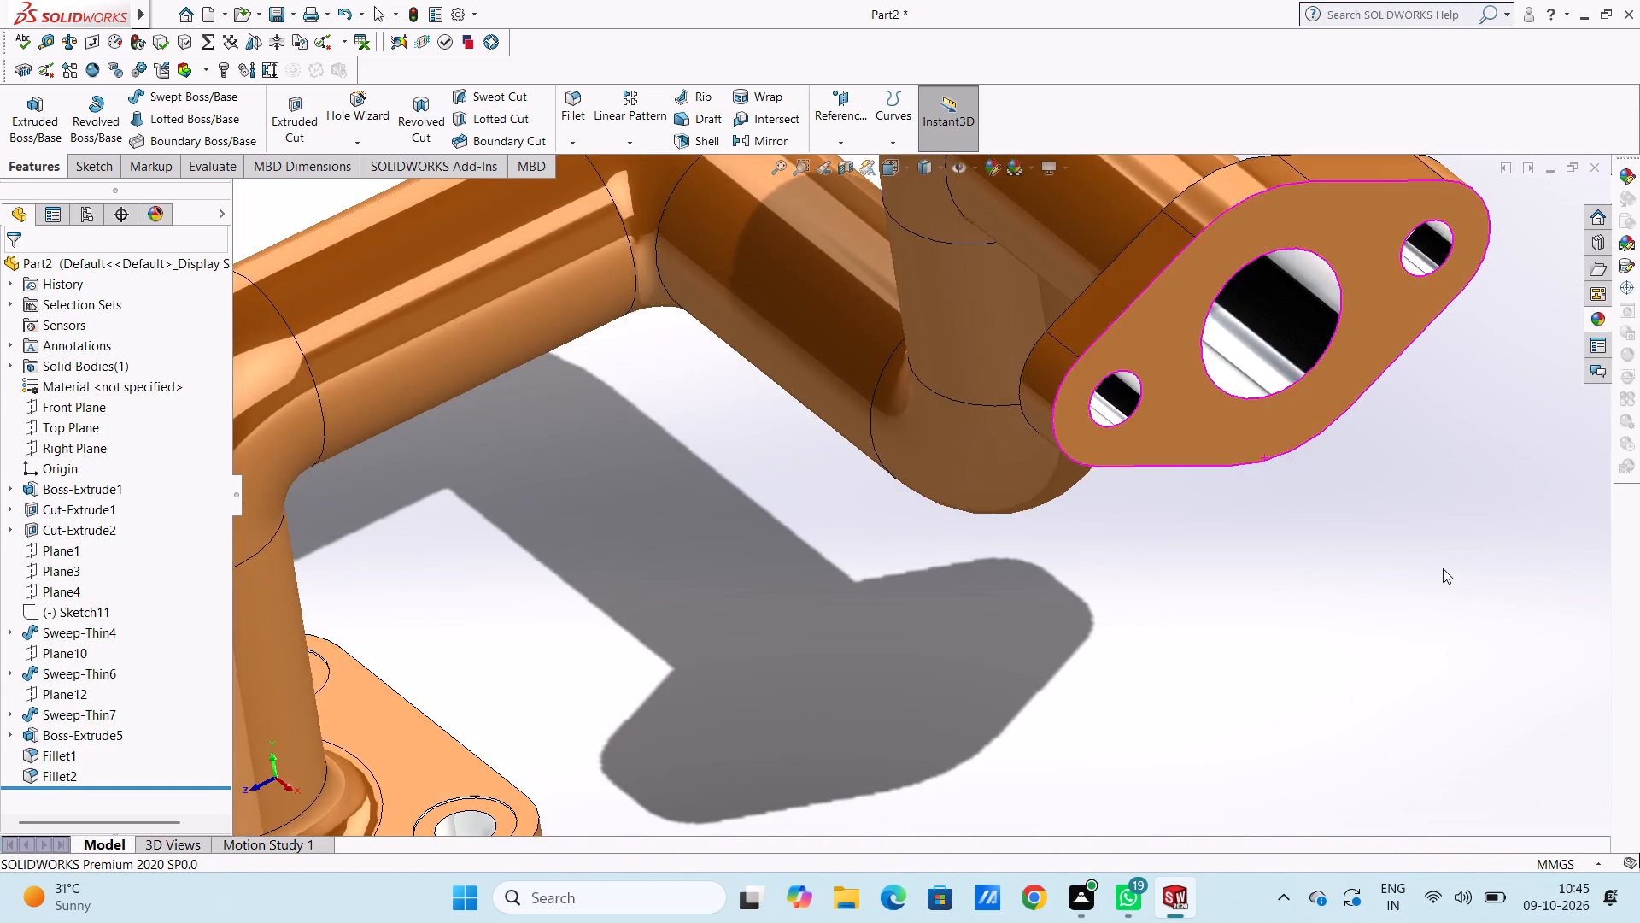
pyautogui.scroll(5, 1434, 562)
pyautogui.middleClick(1461, 597)
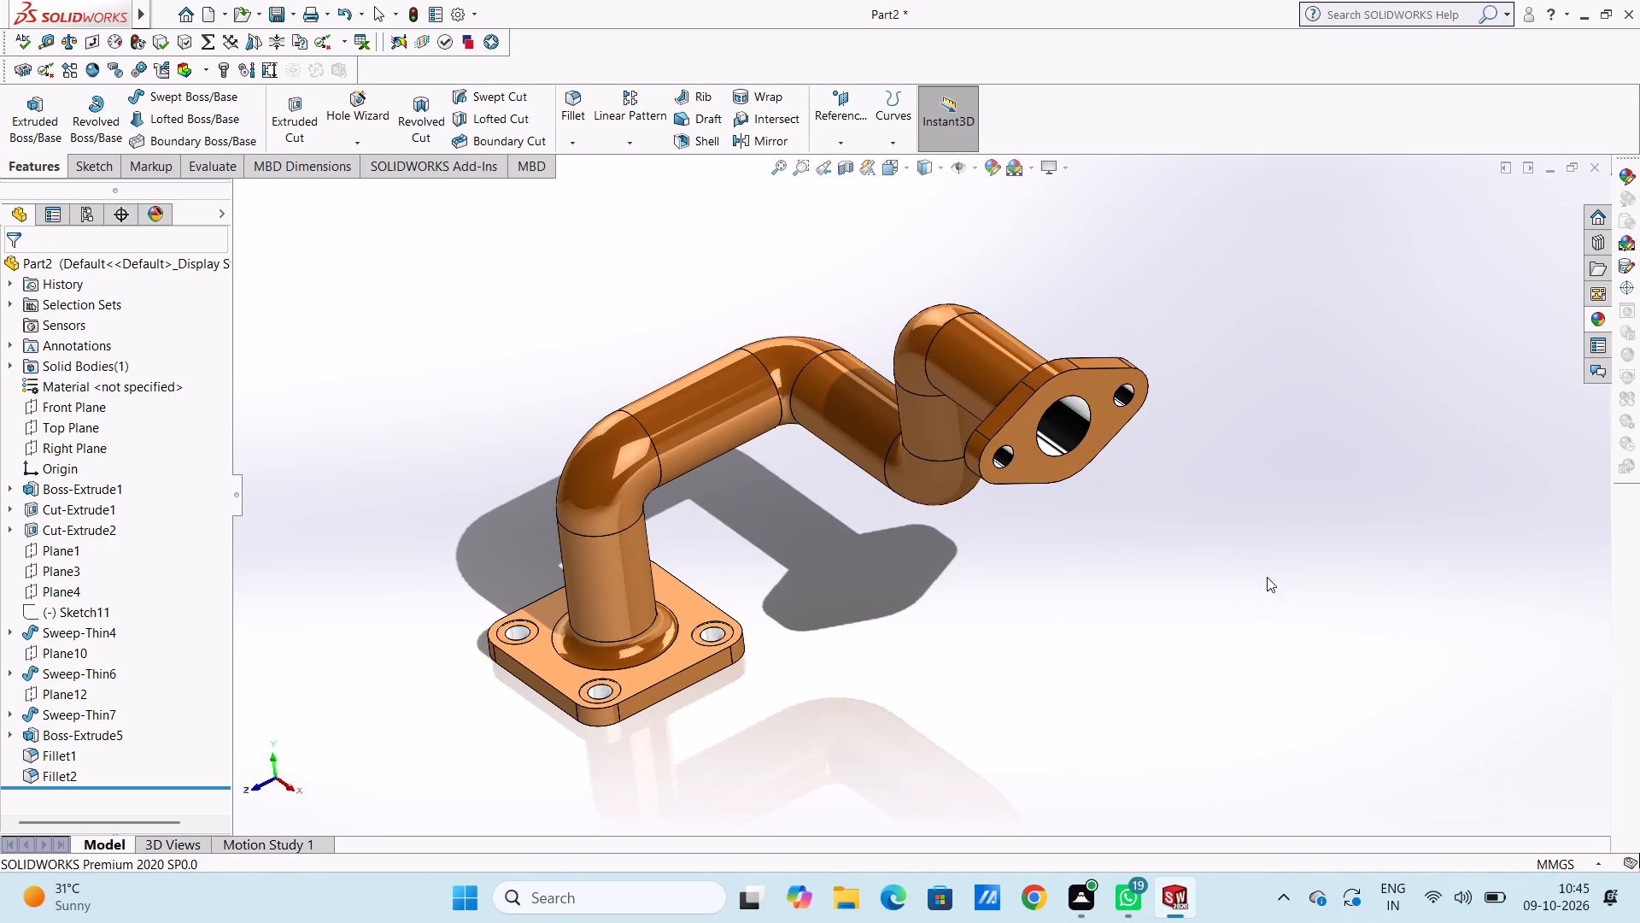
pyautogui.press('Escape')
pyautogui.press('Escape')
pyautogui.hotkey('ctrl', '7')
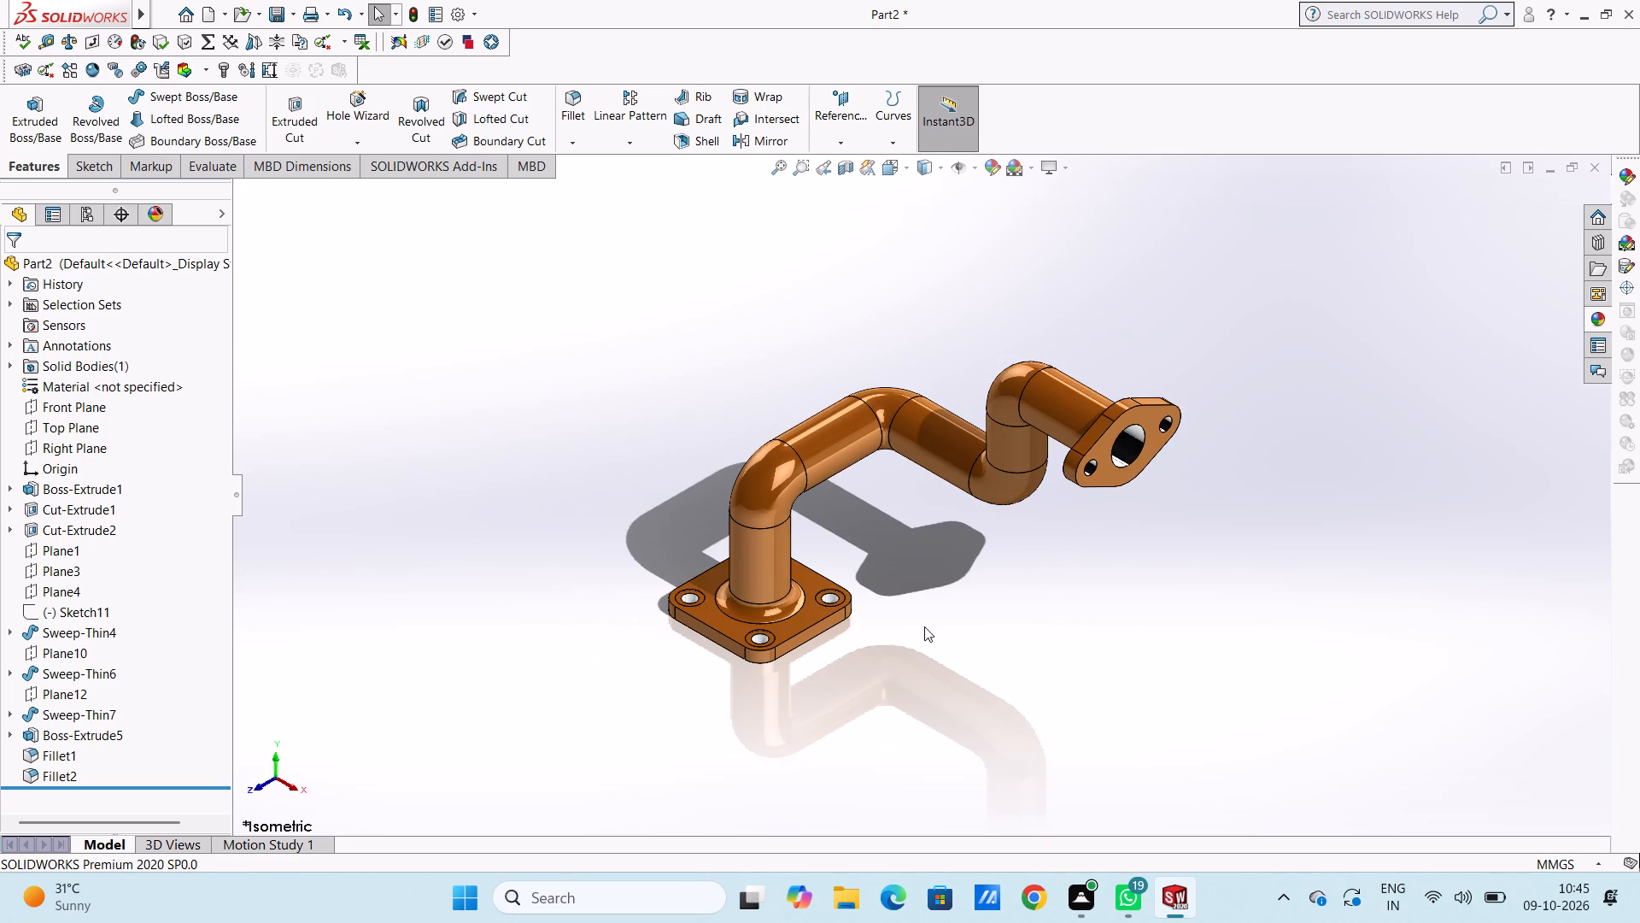
# Apply the chromium plate appearance to only the central bore face on the square base flange's underside, and restore the isometric view.
pyautogui.moveTo(822, 670); pyautogui.dragTo(865, 377, button='middle')
pyautogui.scroll(-5, 730, 608)
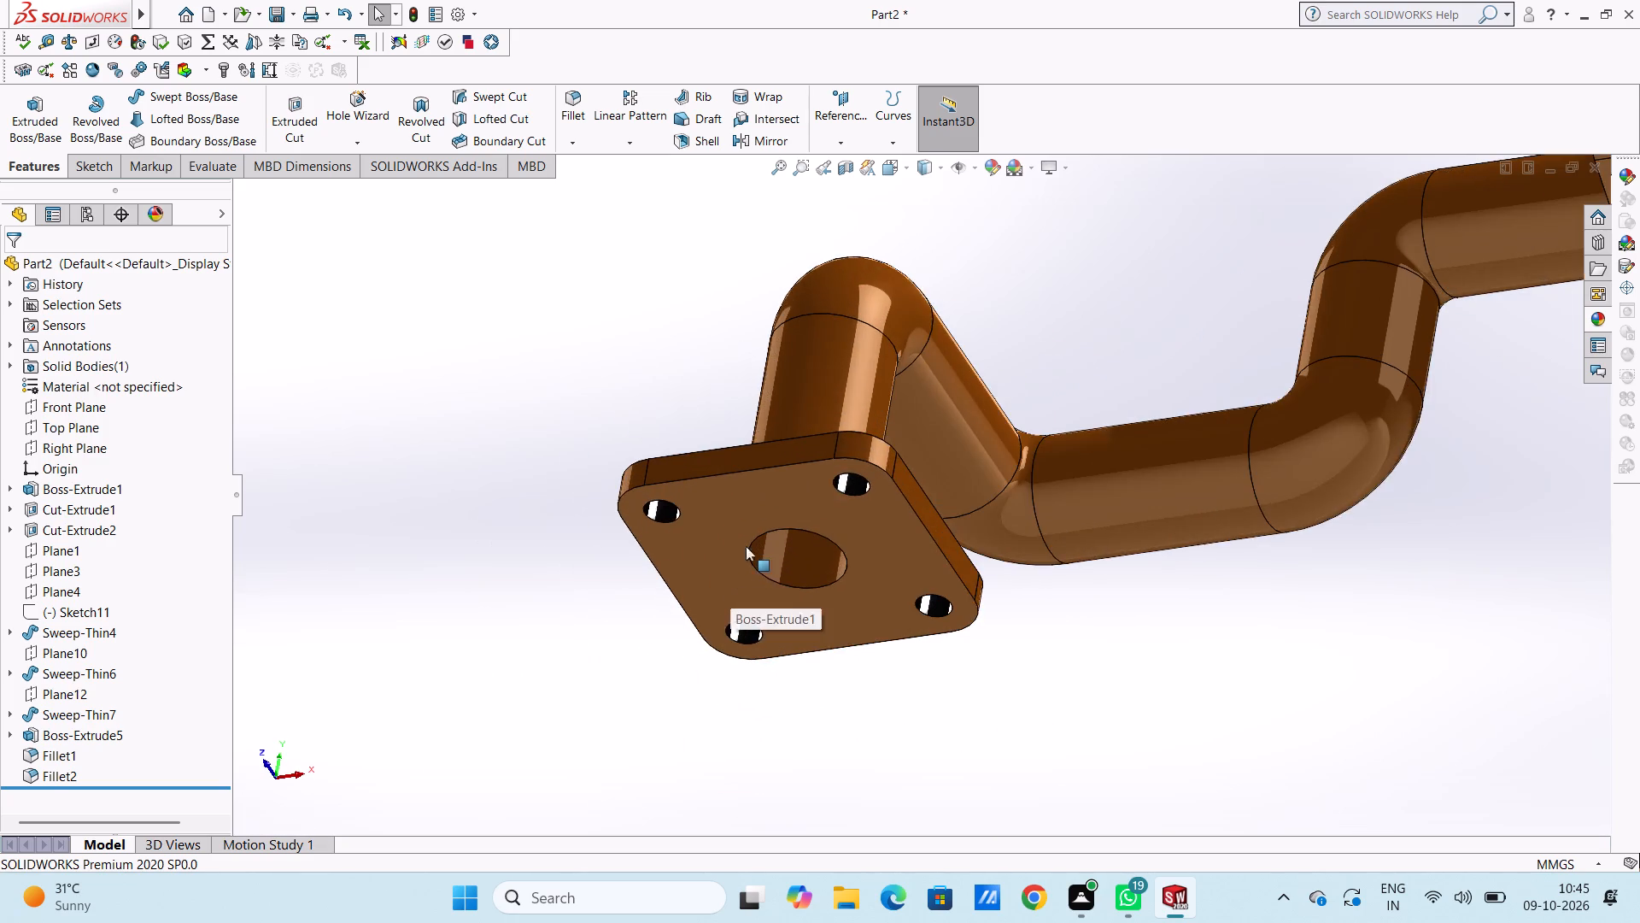
pyautogui.scroll(-5, 763, 482)
pyautogui.click(1593, 322)
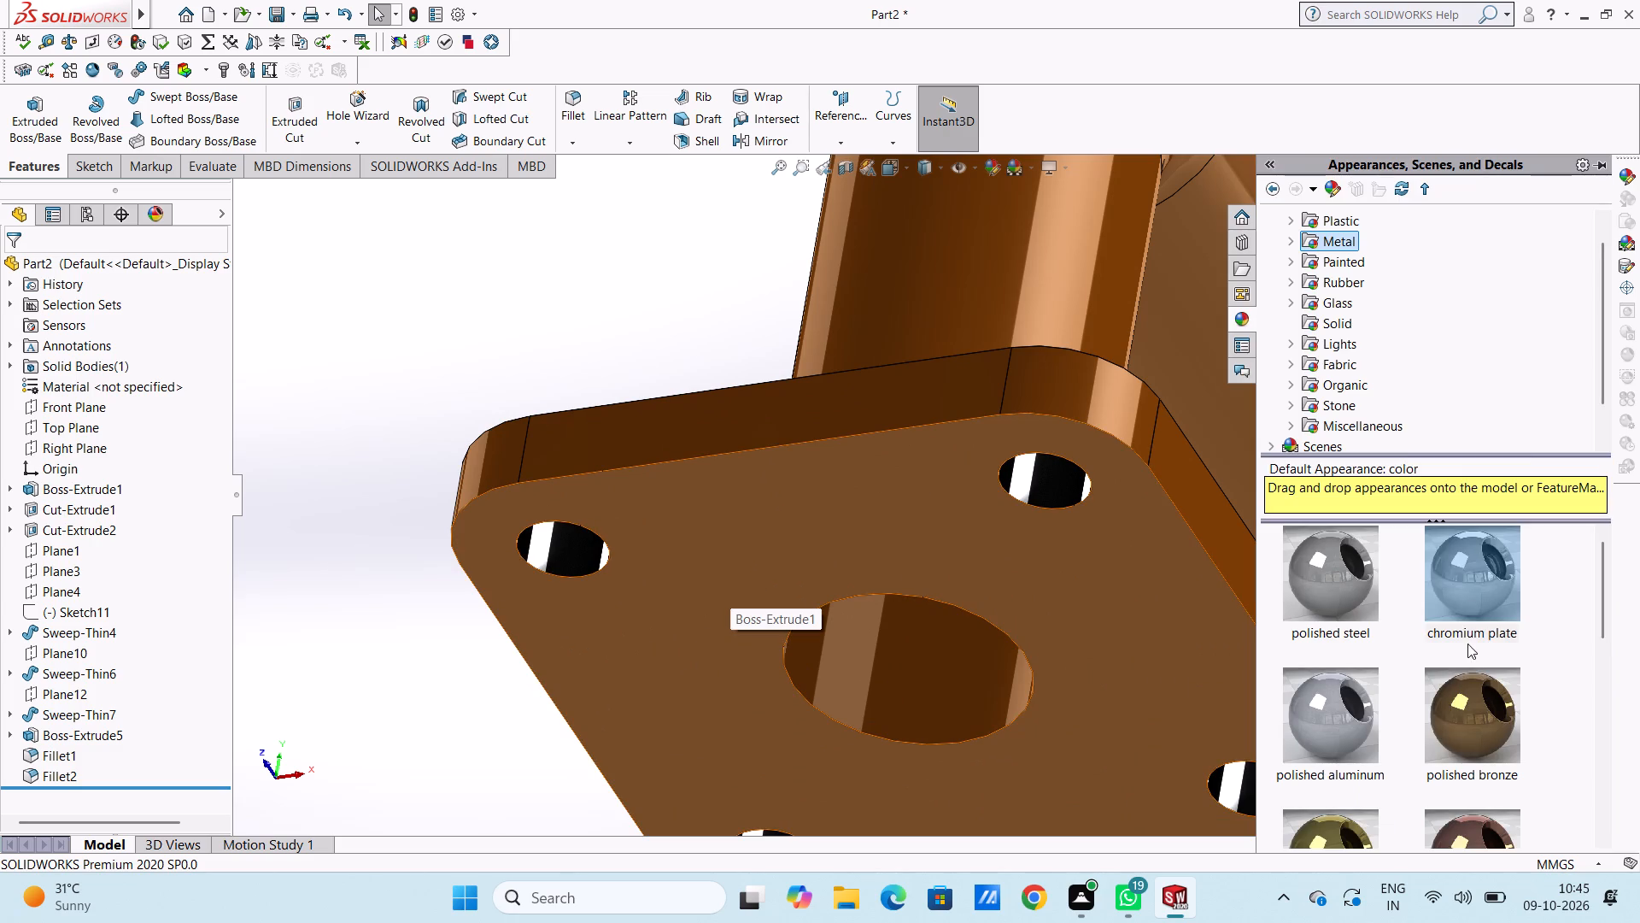
pyautogui.moveTo(1478, 579); pyautogui.dragTo(823, 670)
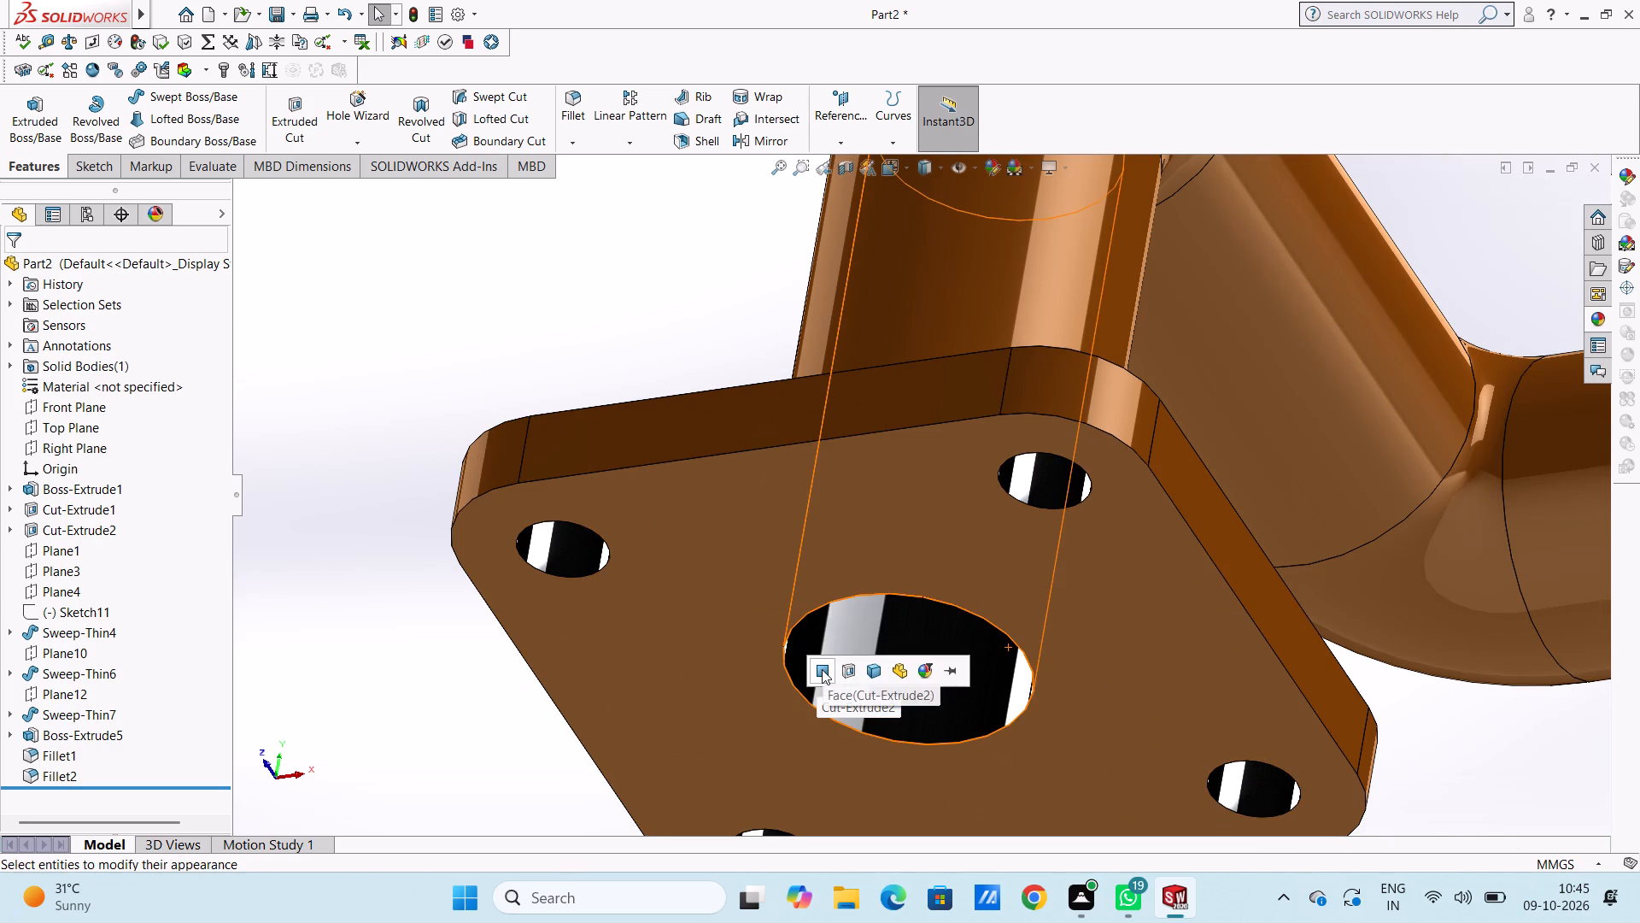
pyautogui.click(822, 669)
pyautogui.scroll(7, 1039, 660)
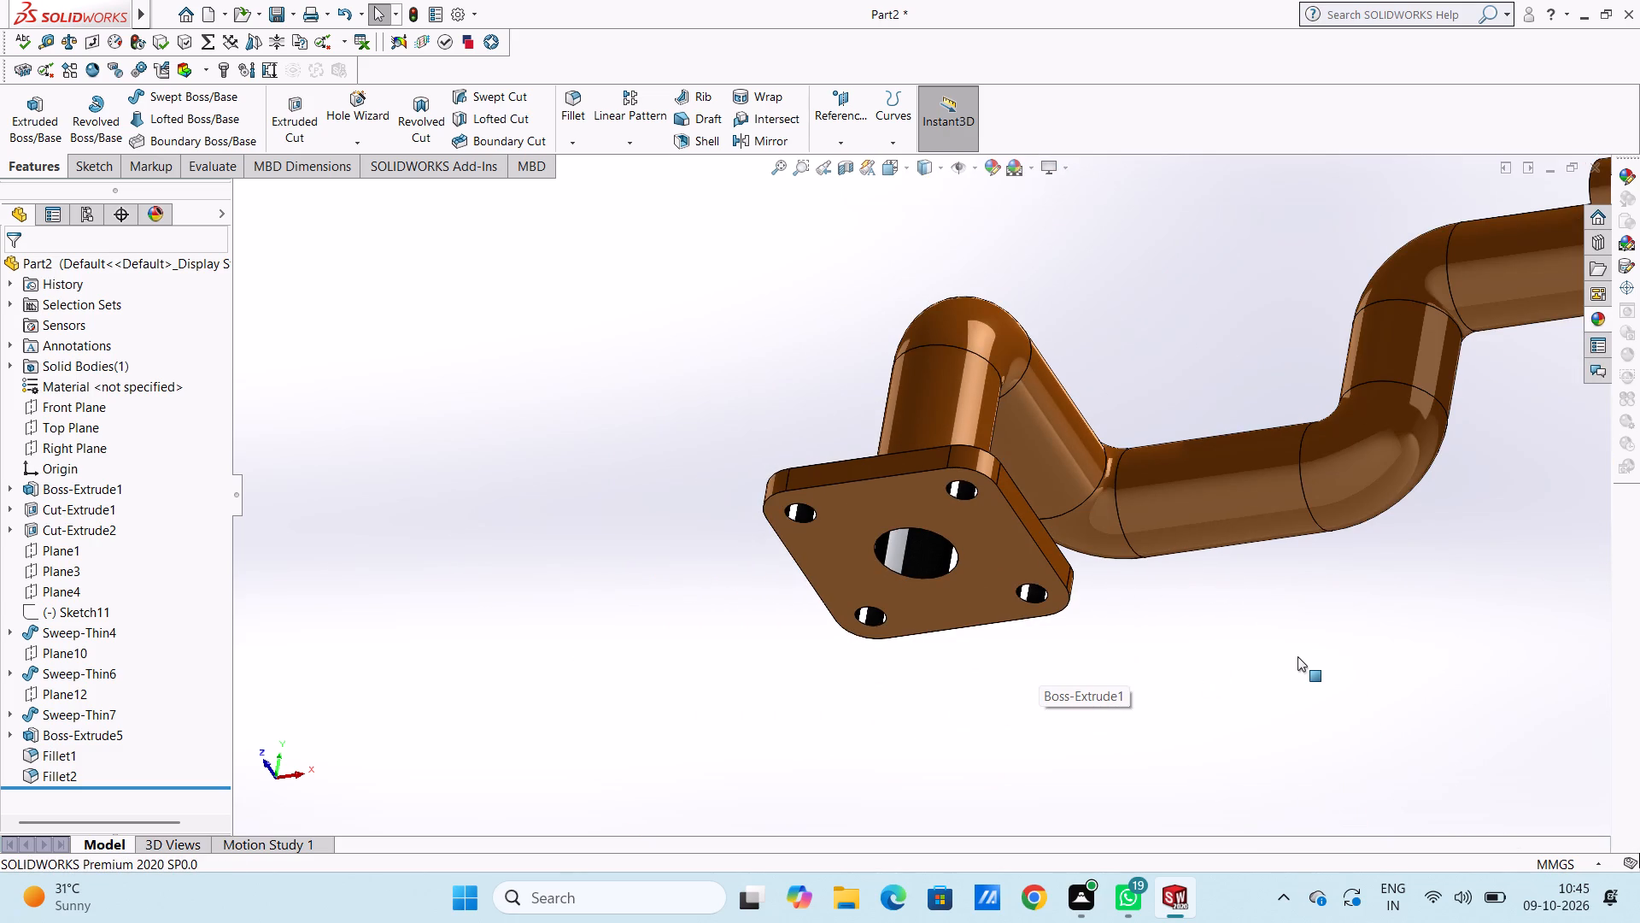
pyautogui.press('Escape')
pyautogui.hotkey('ctrl', '7')
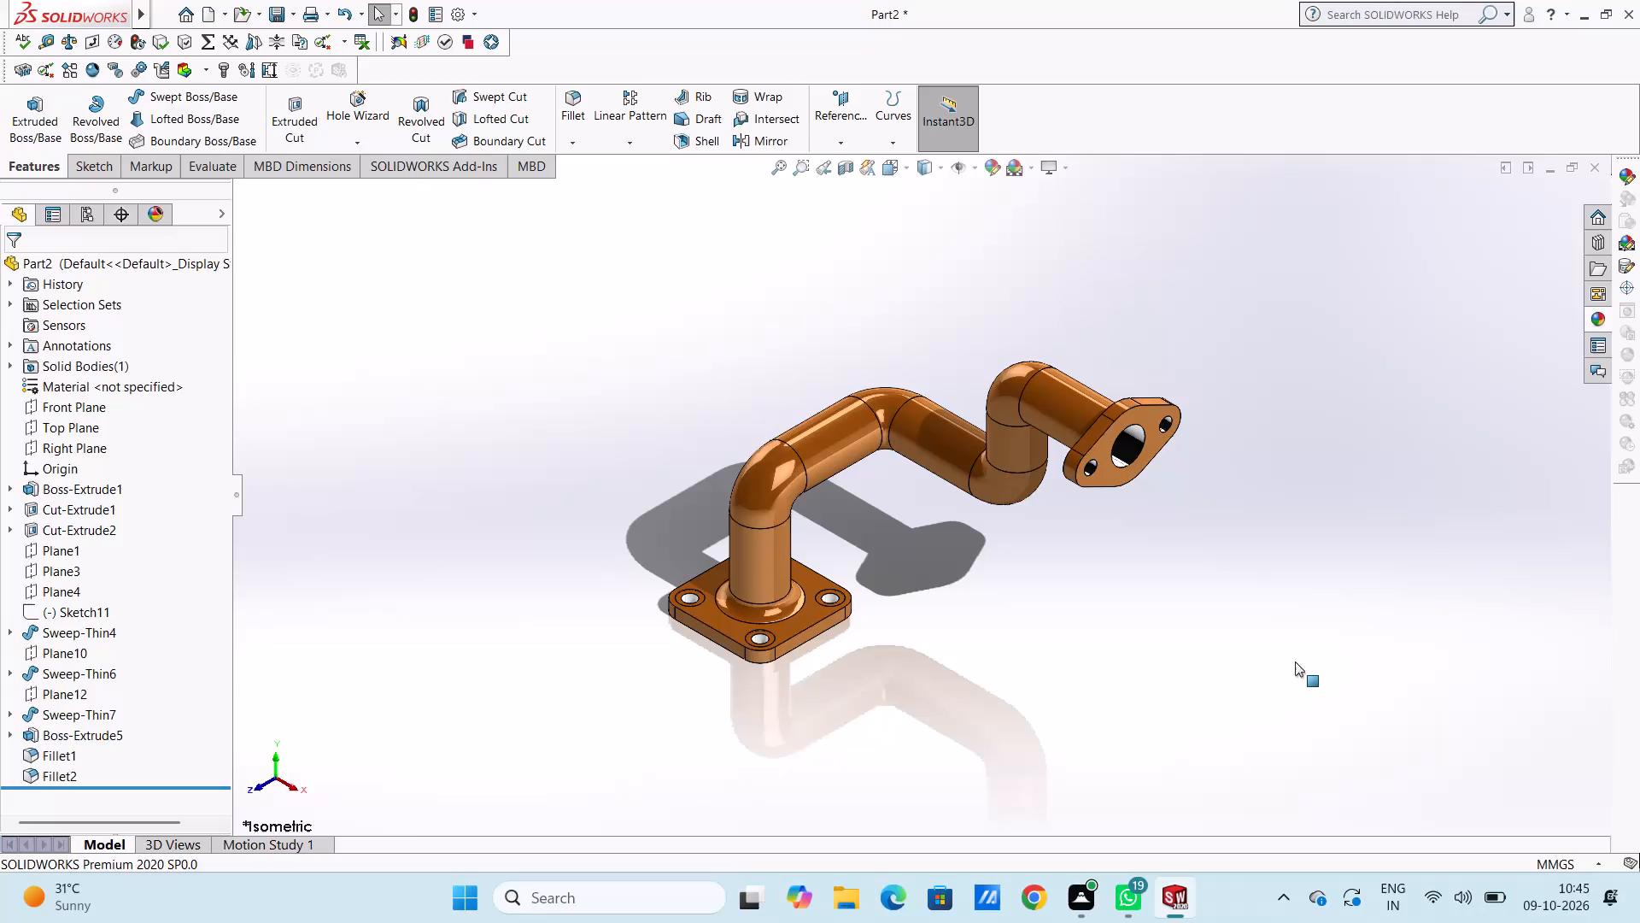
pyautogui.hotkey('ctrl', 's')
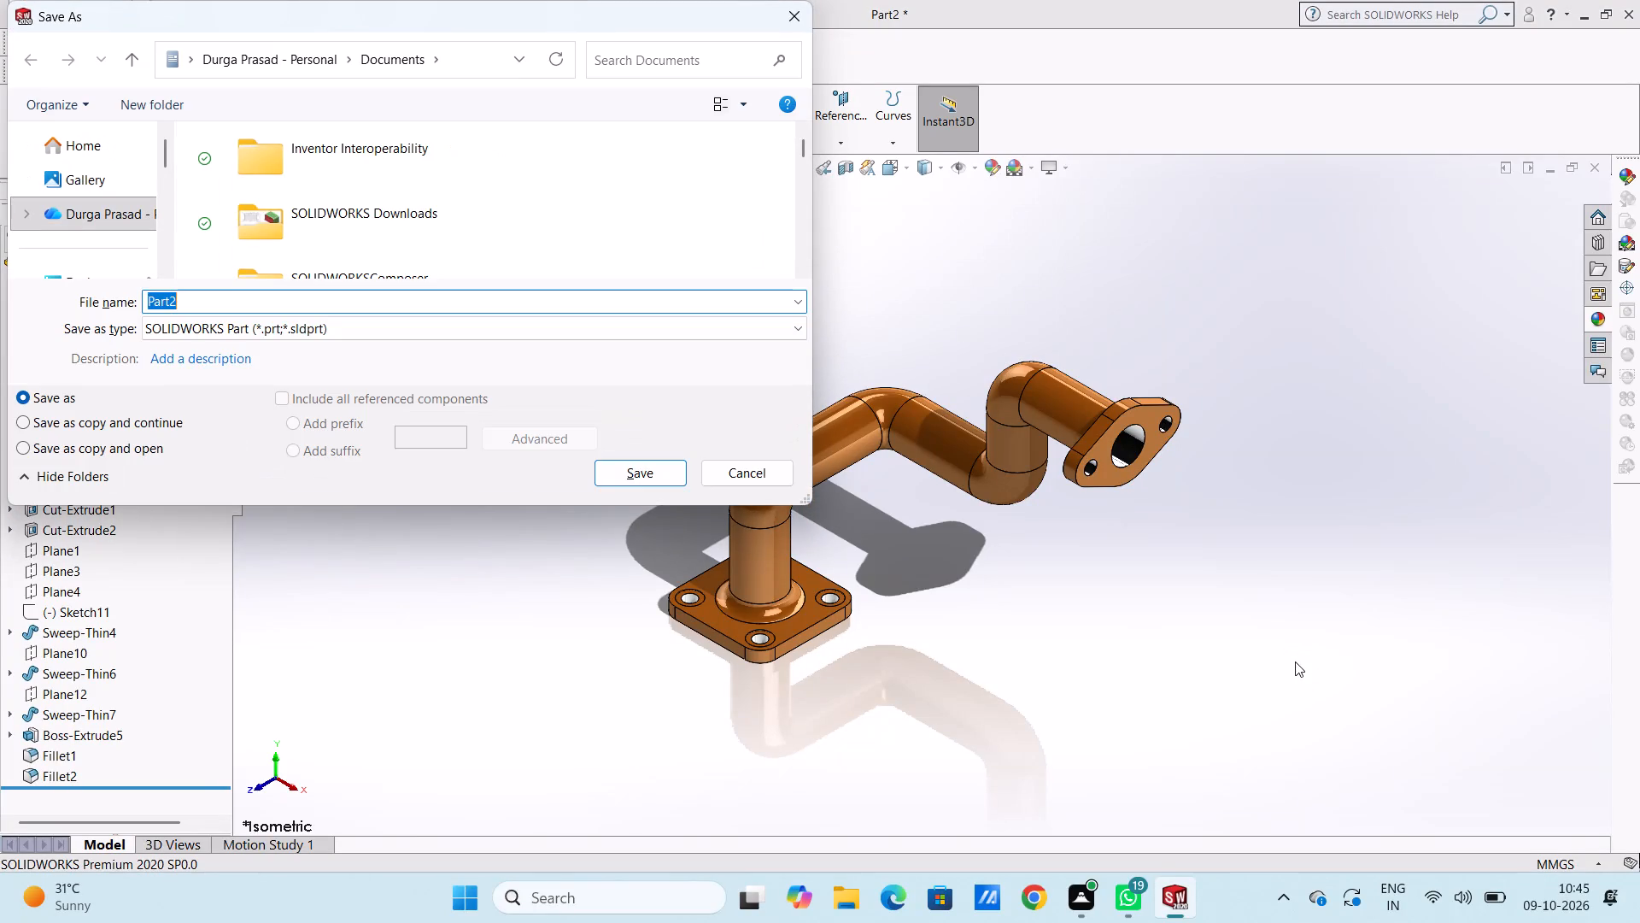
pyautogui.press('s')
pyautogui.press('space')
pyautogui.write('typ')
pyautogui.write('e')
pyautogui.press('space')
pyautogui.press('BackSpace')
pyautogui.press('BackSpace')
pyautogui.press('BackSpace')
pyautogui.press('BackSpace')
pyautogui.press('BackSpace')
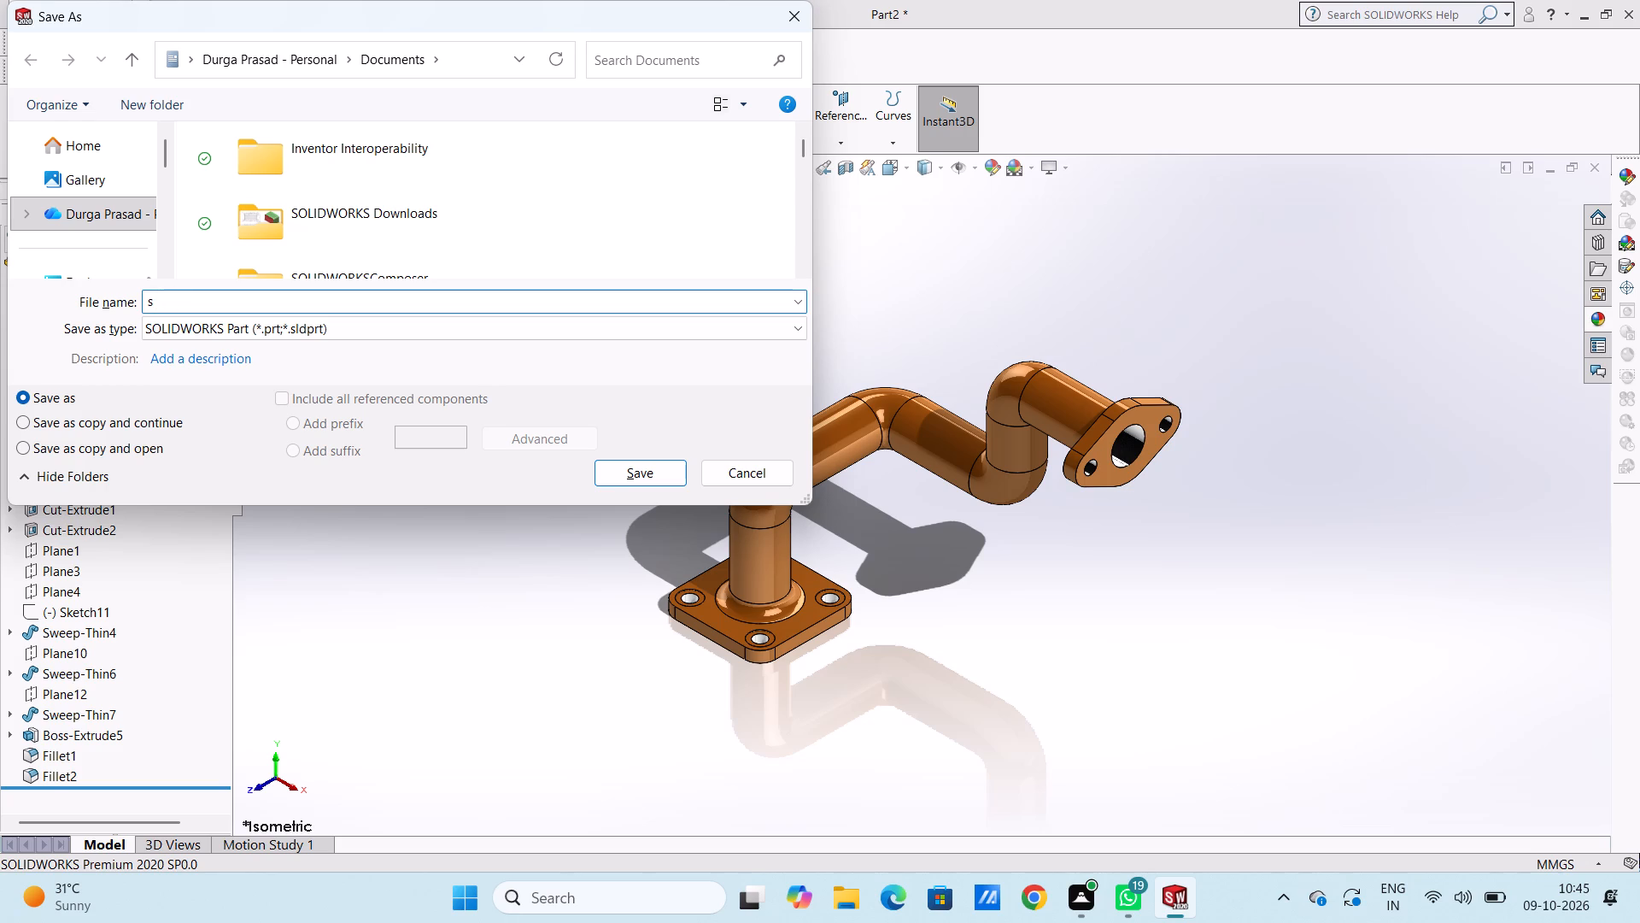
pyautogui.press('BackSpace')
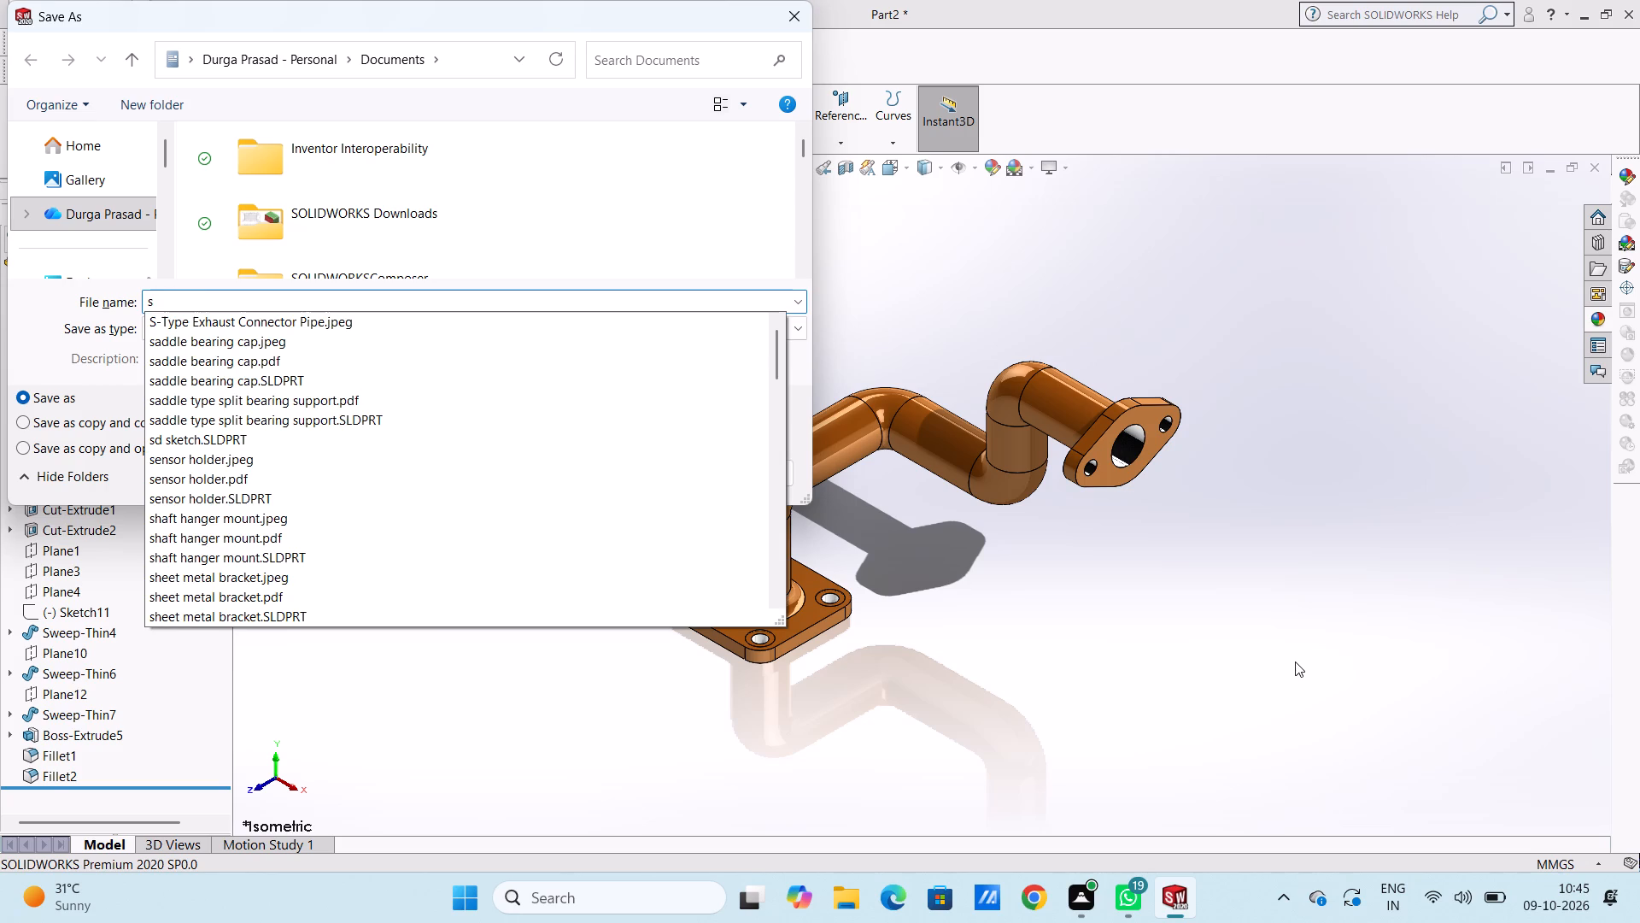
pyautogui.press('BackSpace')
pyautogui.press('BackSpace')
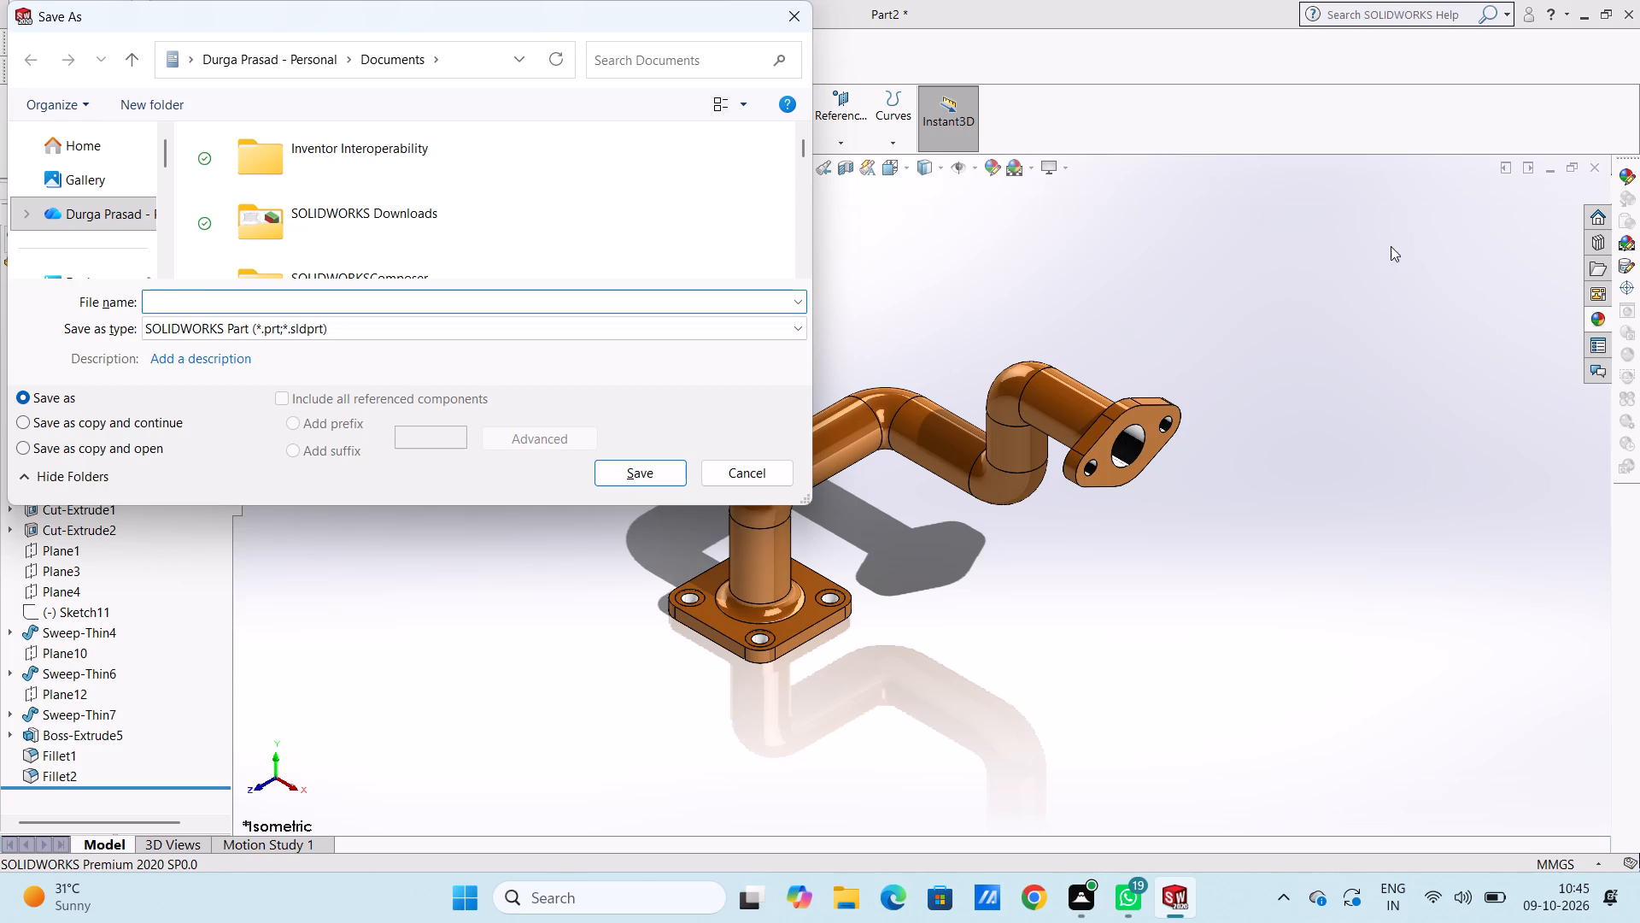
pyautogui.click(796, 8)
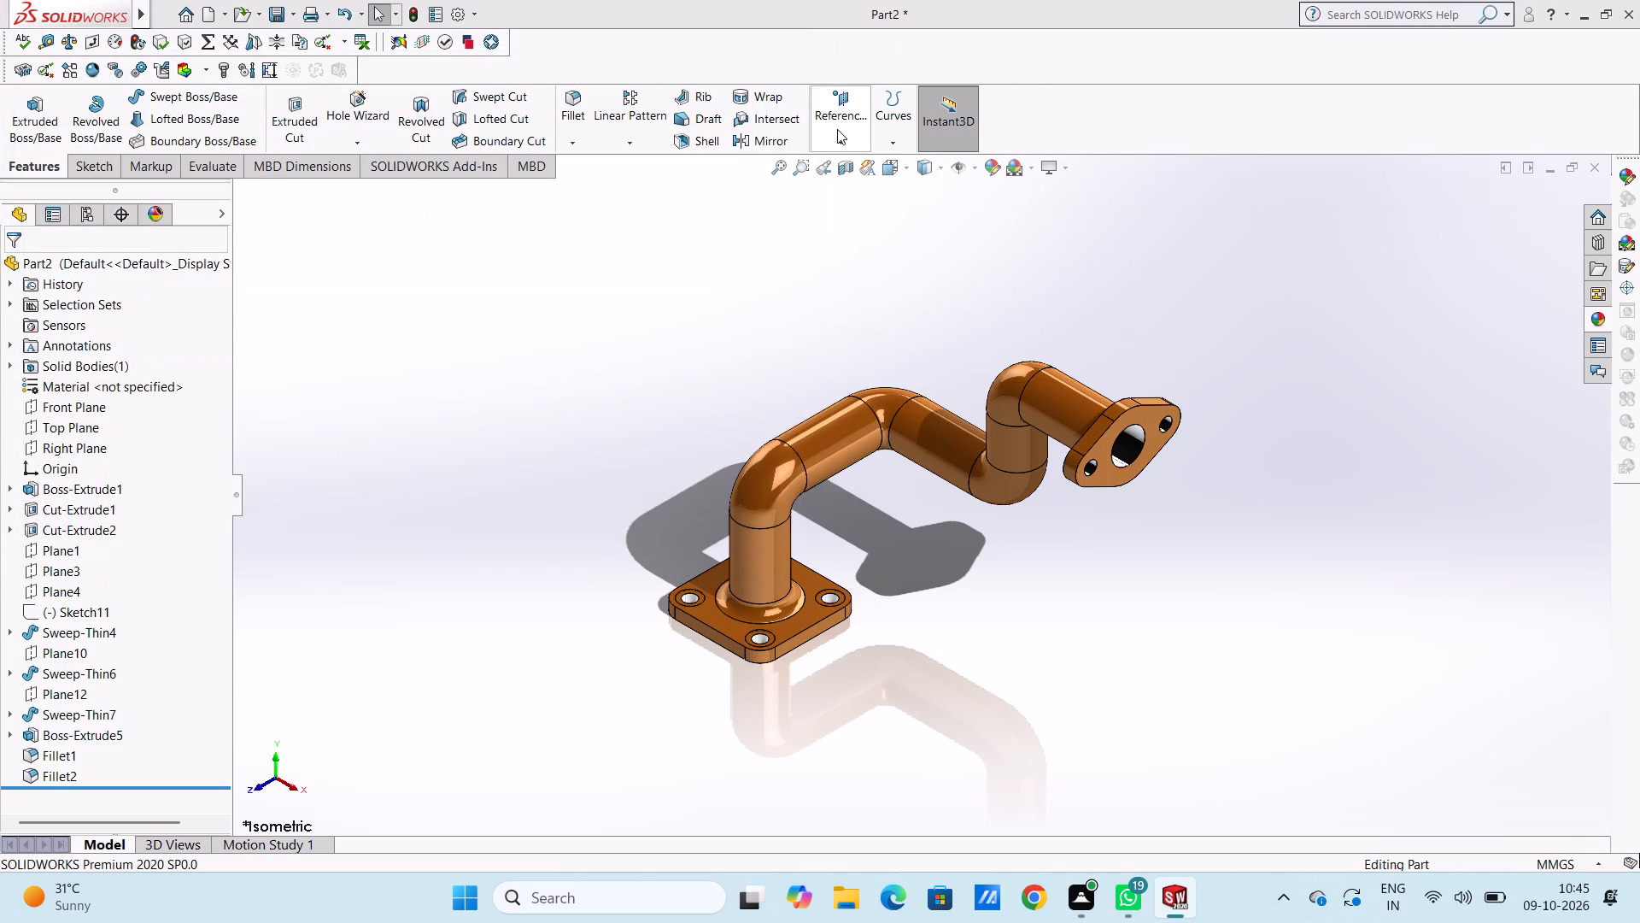
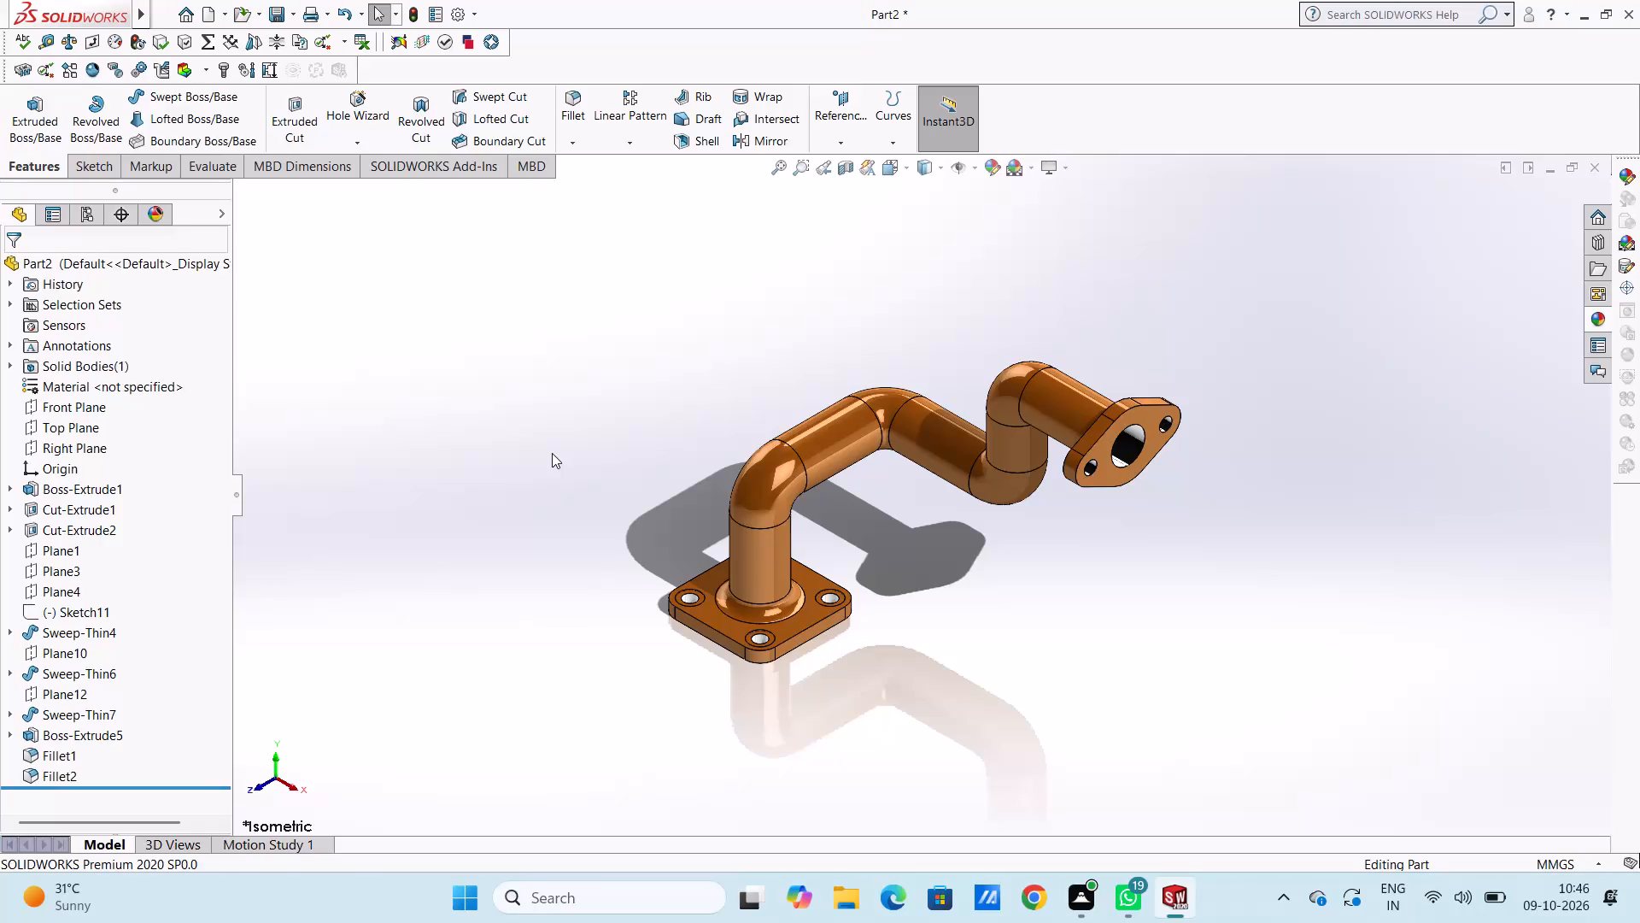
# Save the part in the Documents folder as "S-Type Exhaust Connector Pipe" in SOLIDWORKS Part format.
pyautogui.hotkey('ctrl', 's')
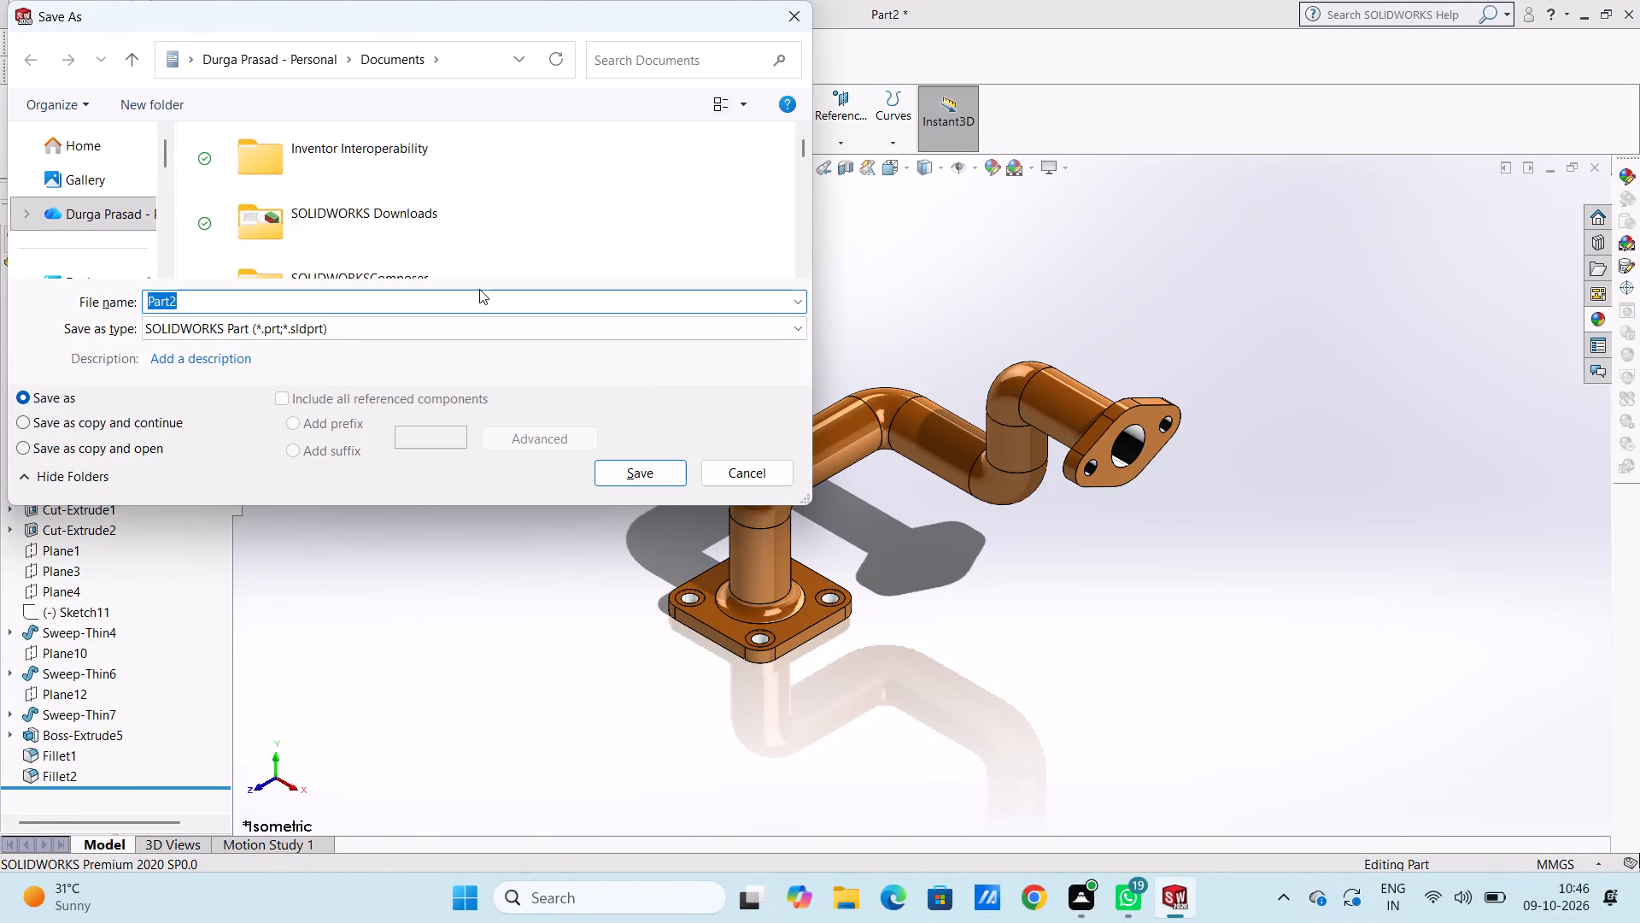
pyautogui.hotkey('ctrl', 'v')
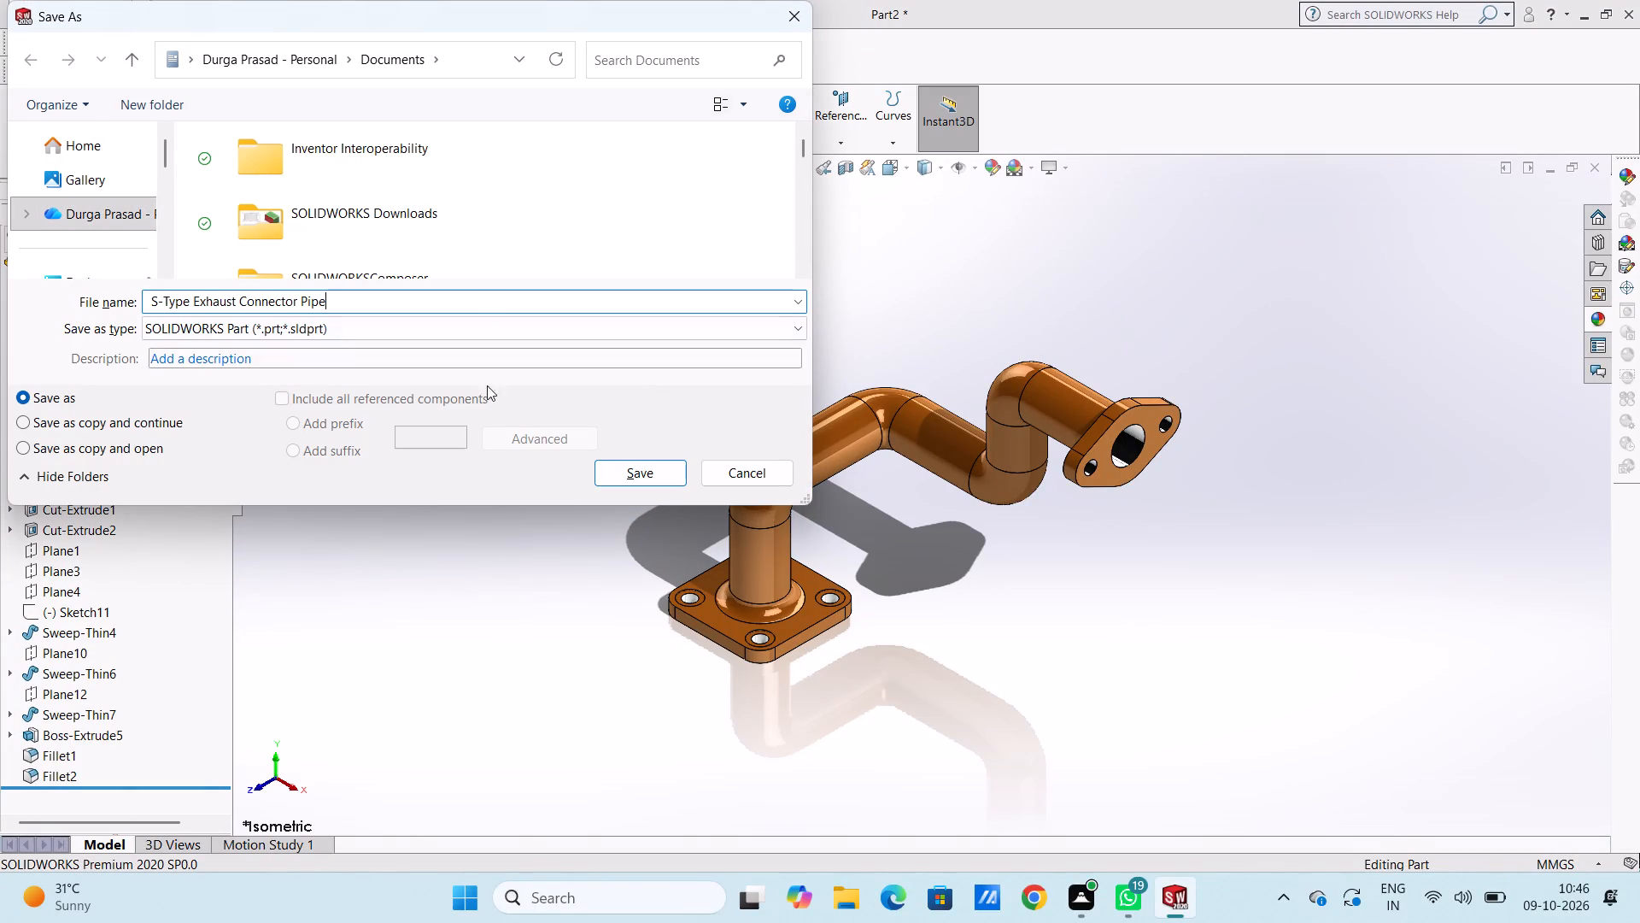
pyautogui.click(641, 475)
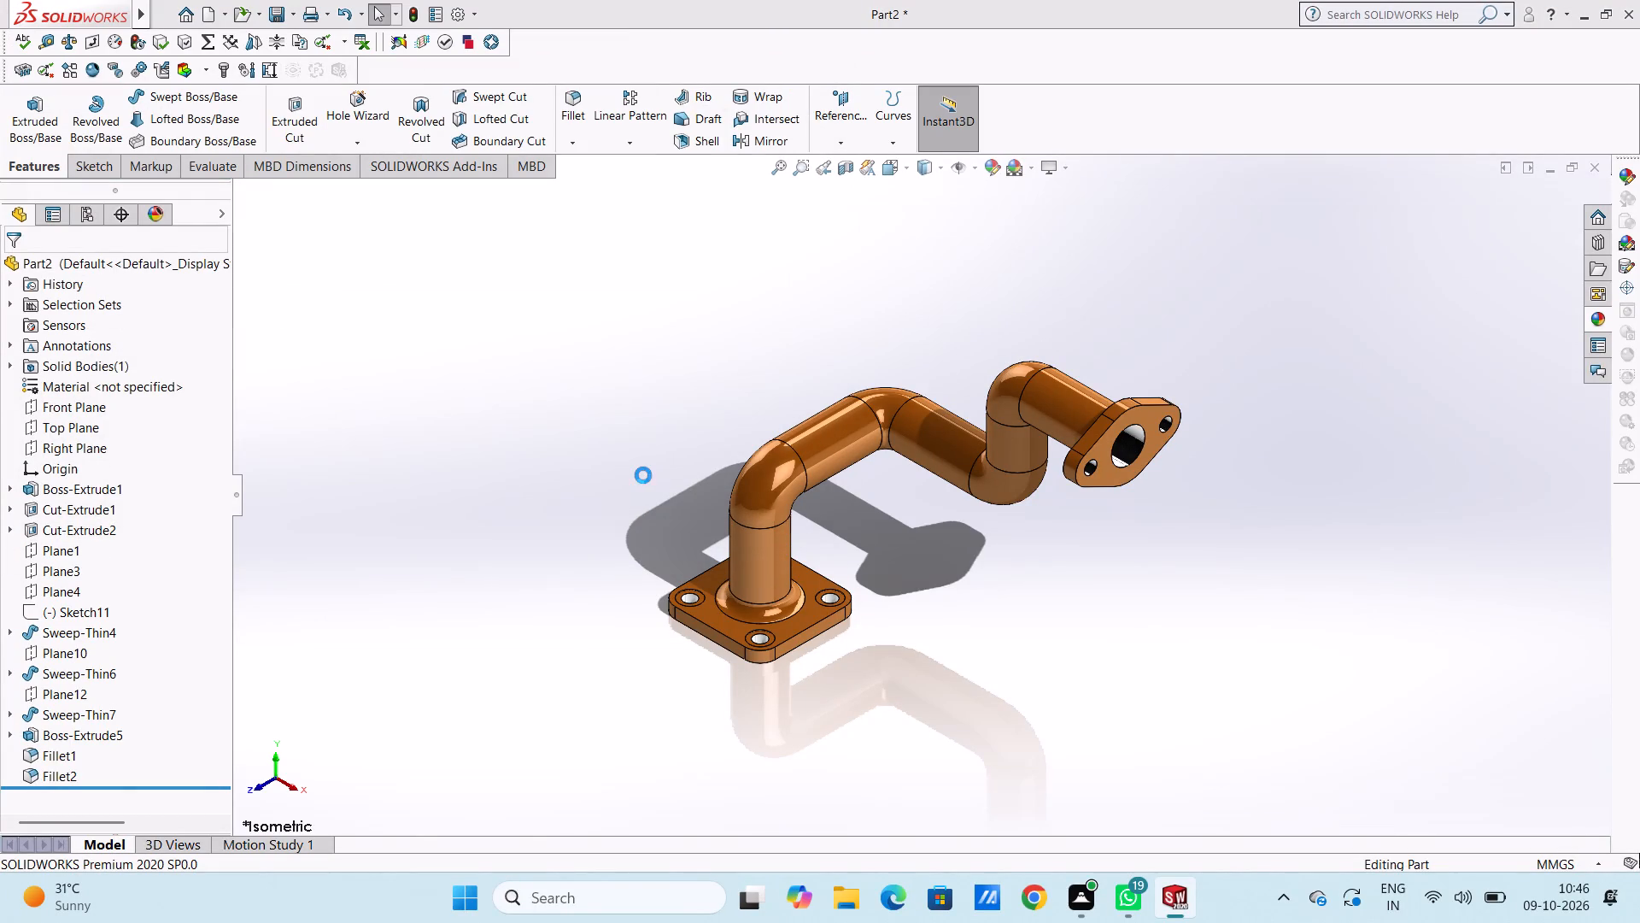
# Save a PDF version of the model in Documents under the same name, S-Type Exhaust Connector Pipe.
pyautogui.click(294, 9)
pyautogui.click(315, 58)
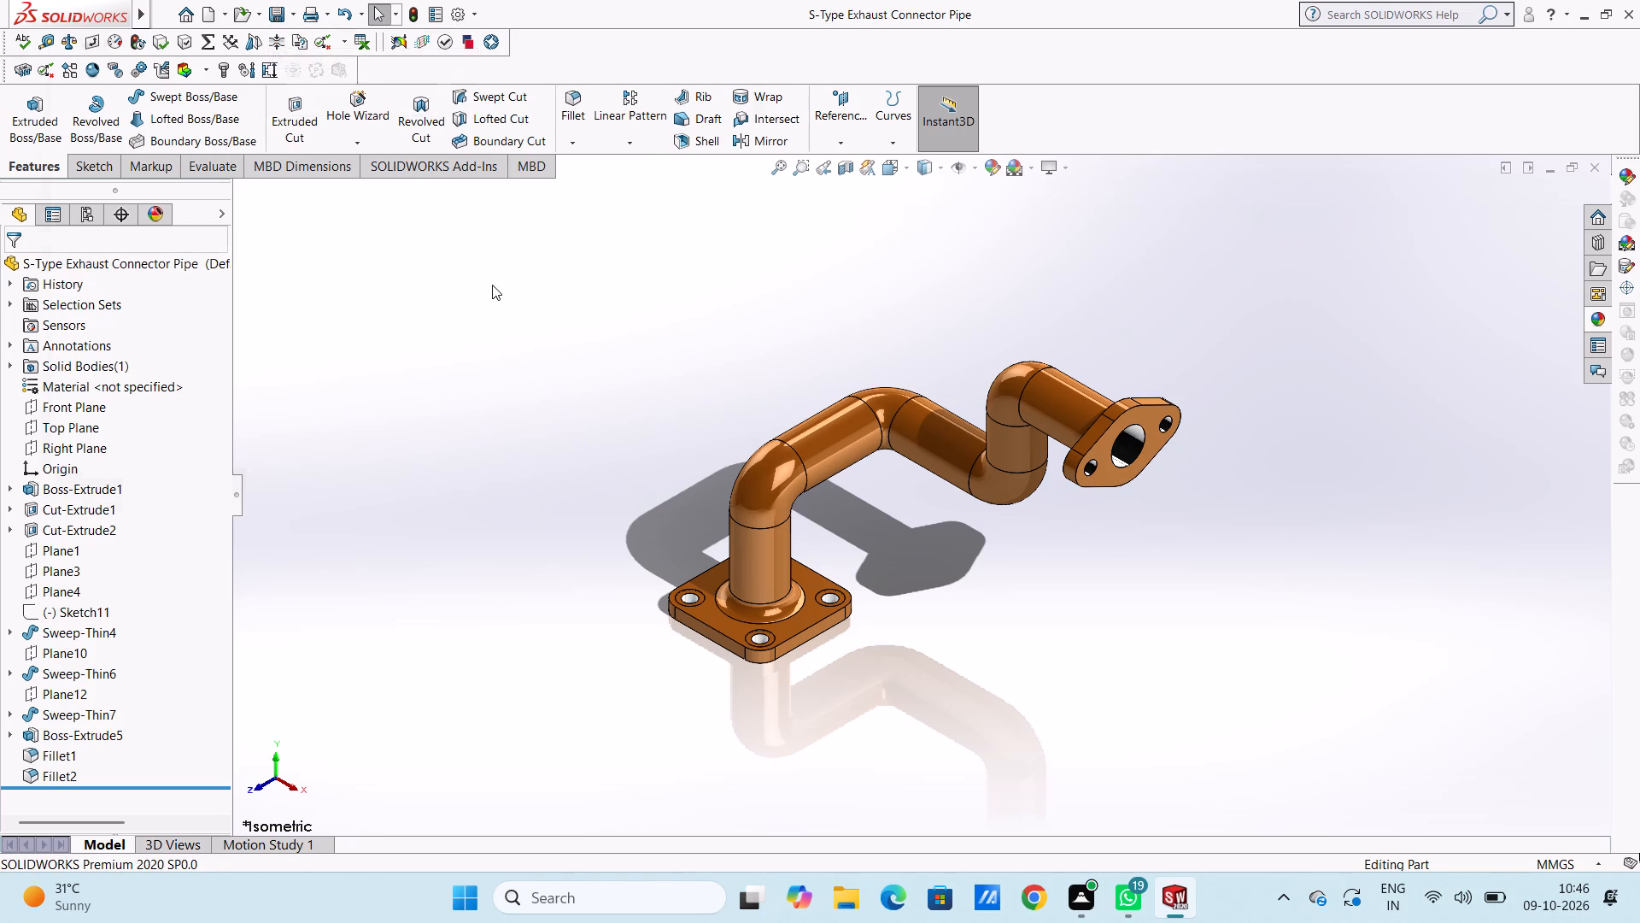
pyautogui.click(504, 330)
pyautogui.click(447, 467)
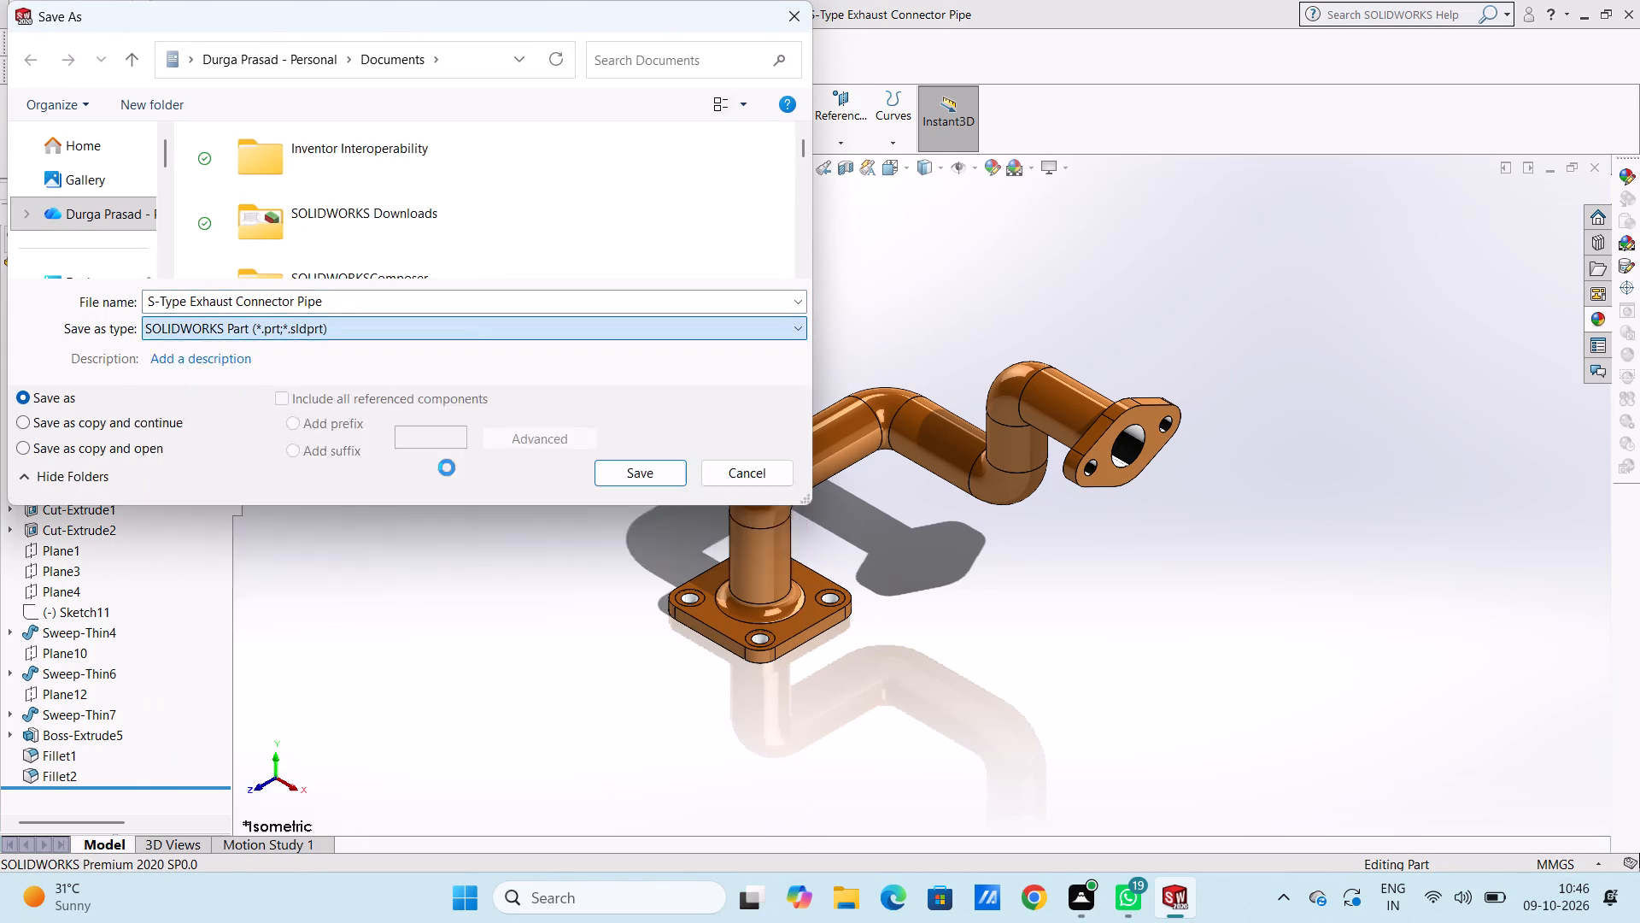
pyautogui.click(651, 514)
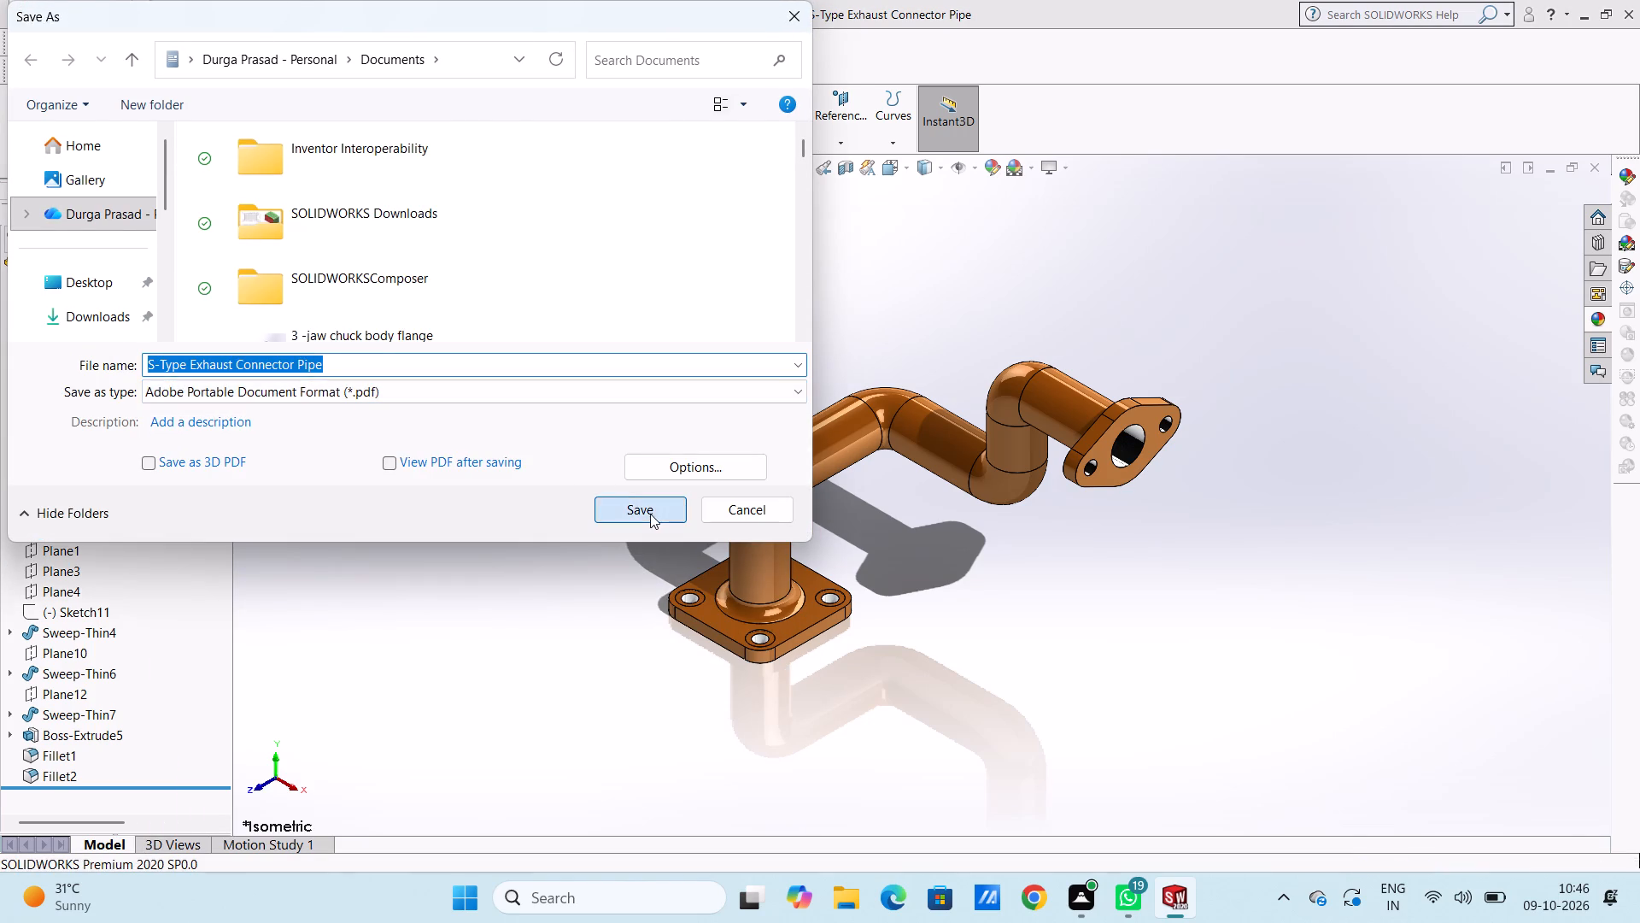